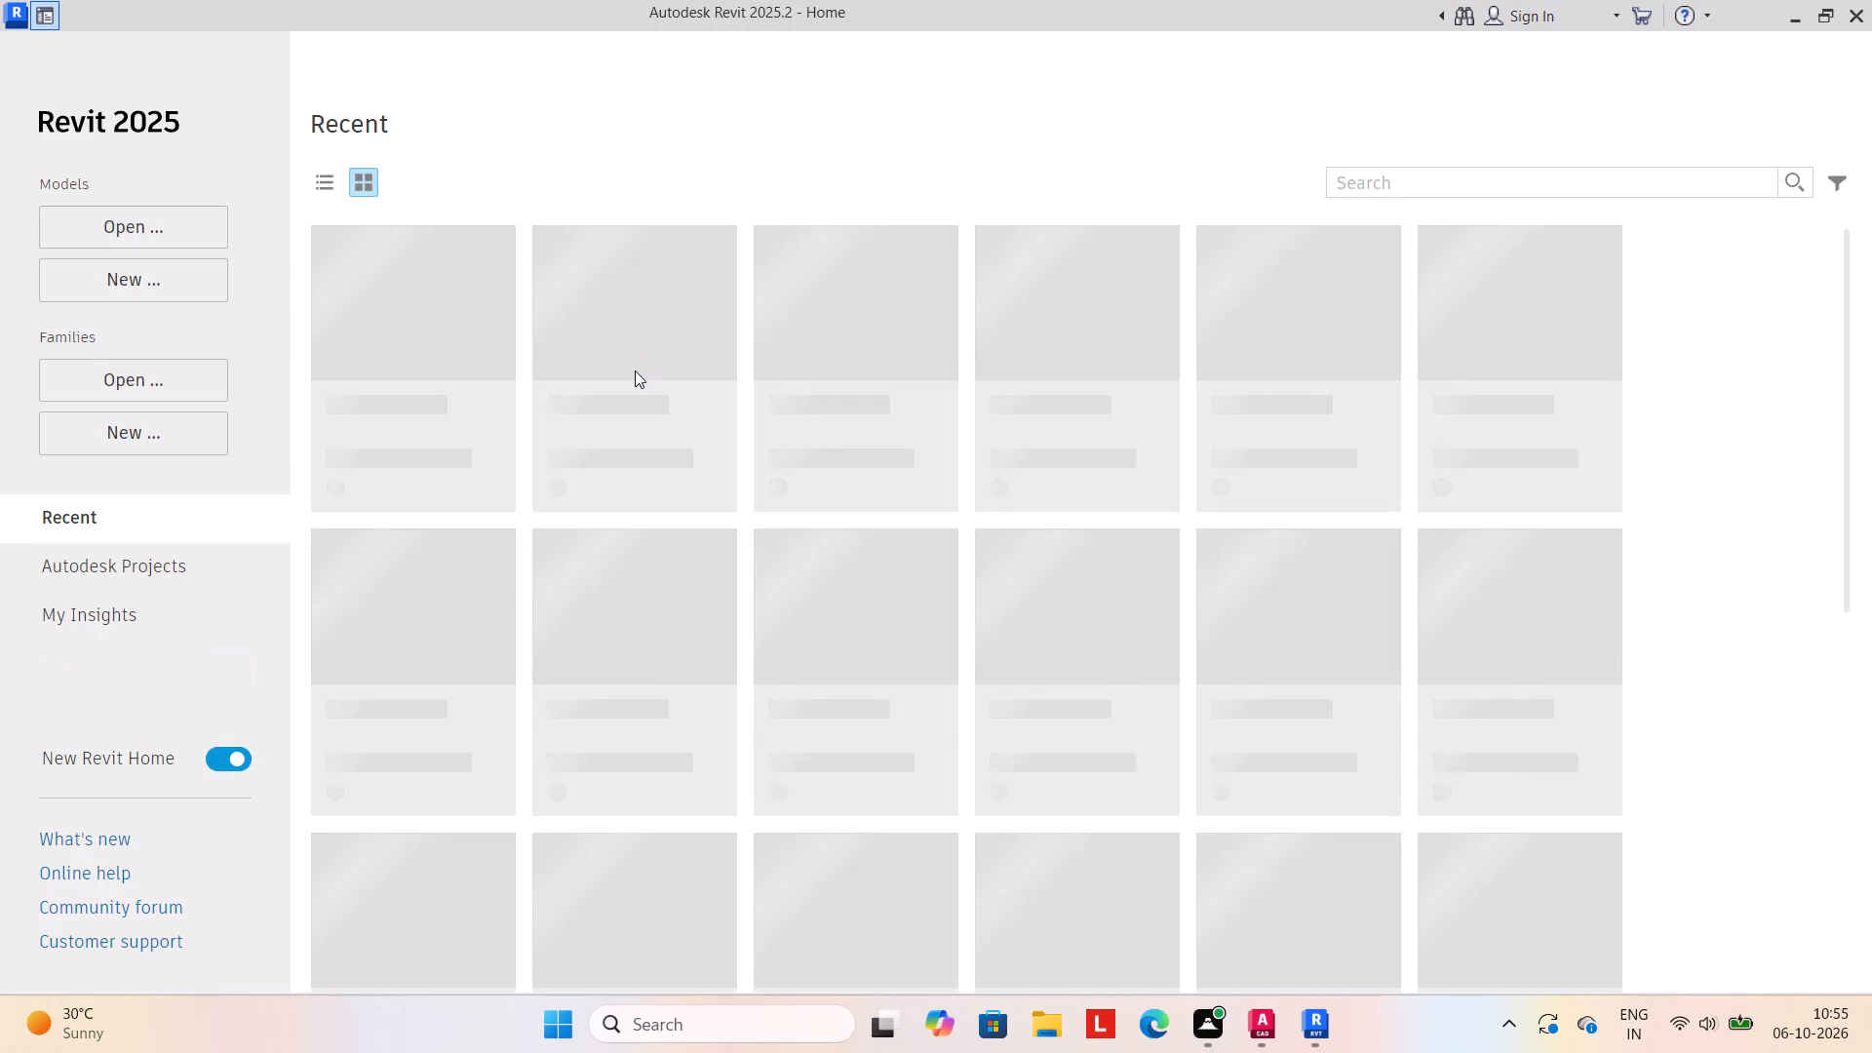
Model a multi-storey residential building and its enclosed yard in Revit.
Create a new project from the "default" template in the English-Imperial templates folder.
left_click(107, 271)
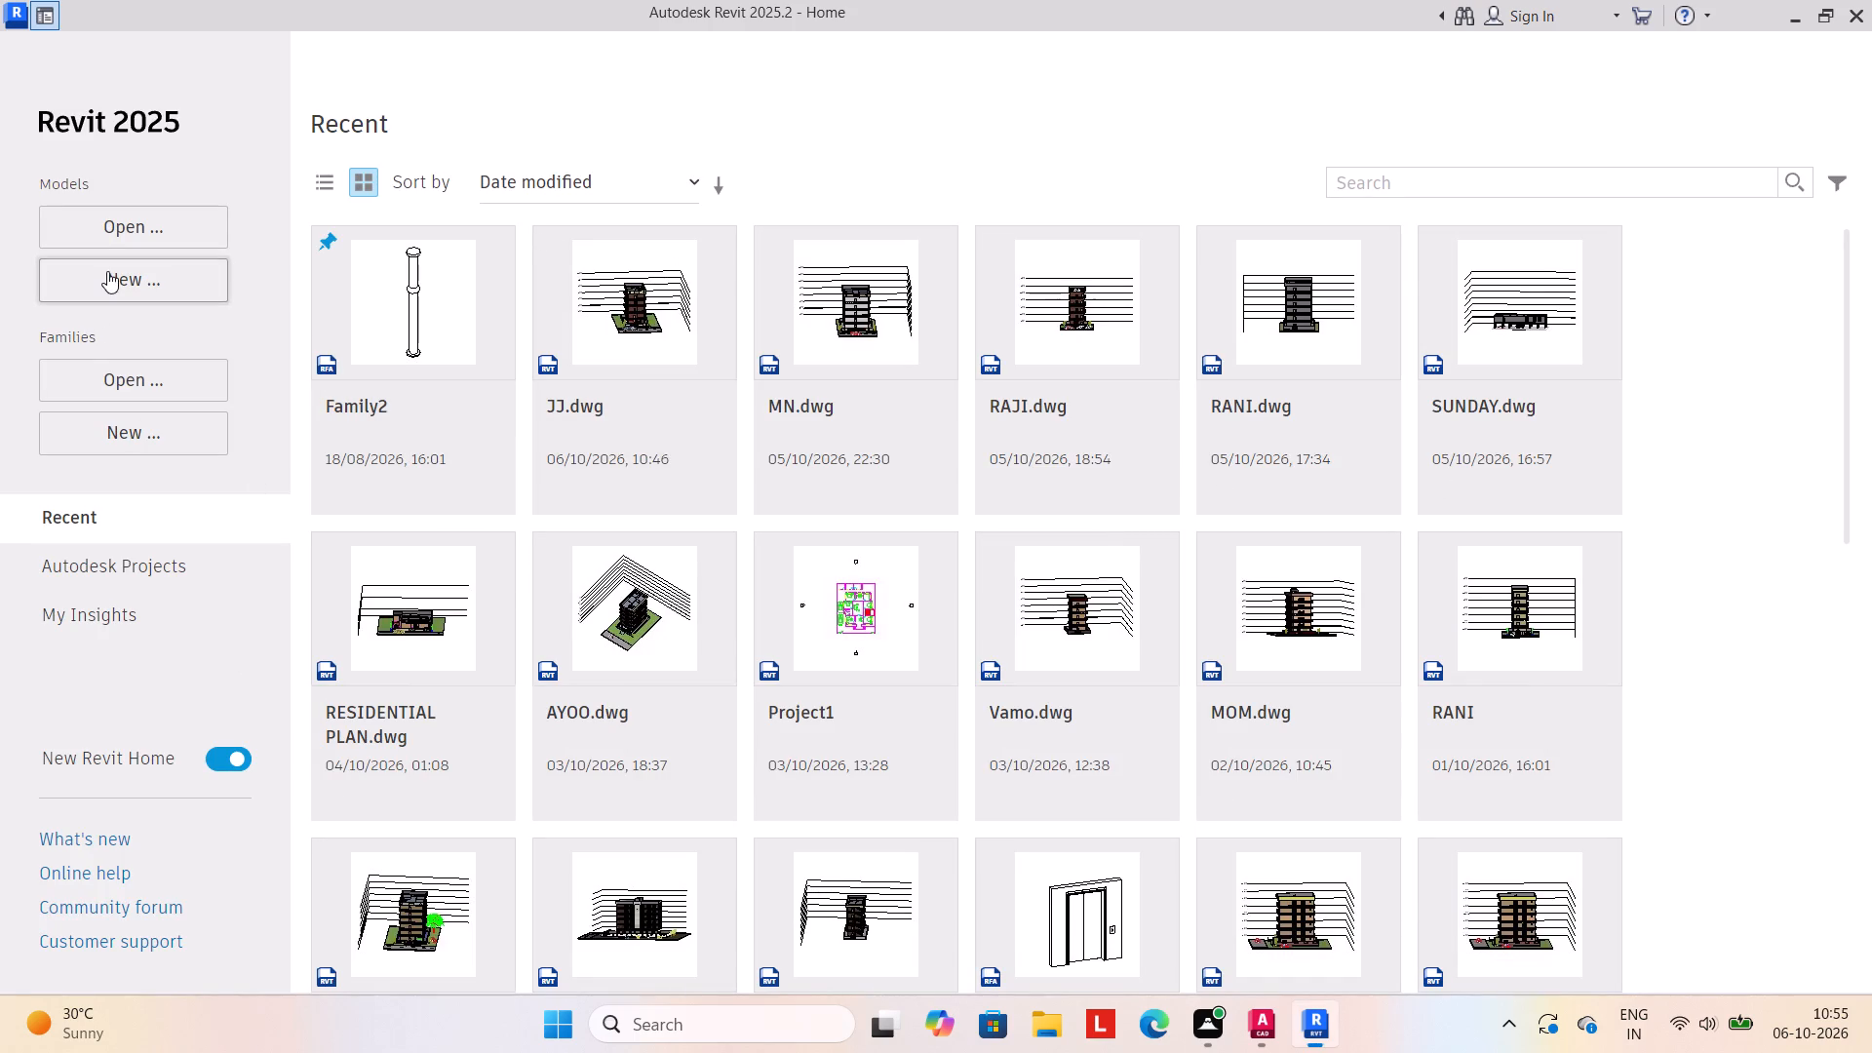
left_click(1074, 461)
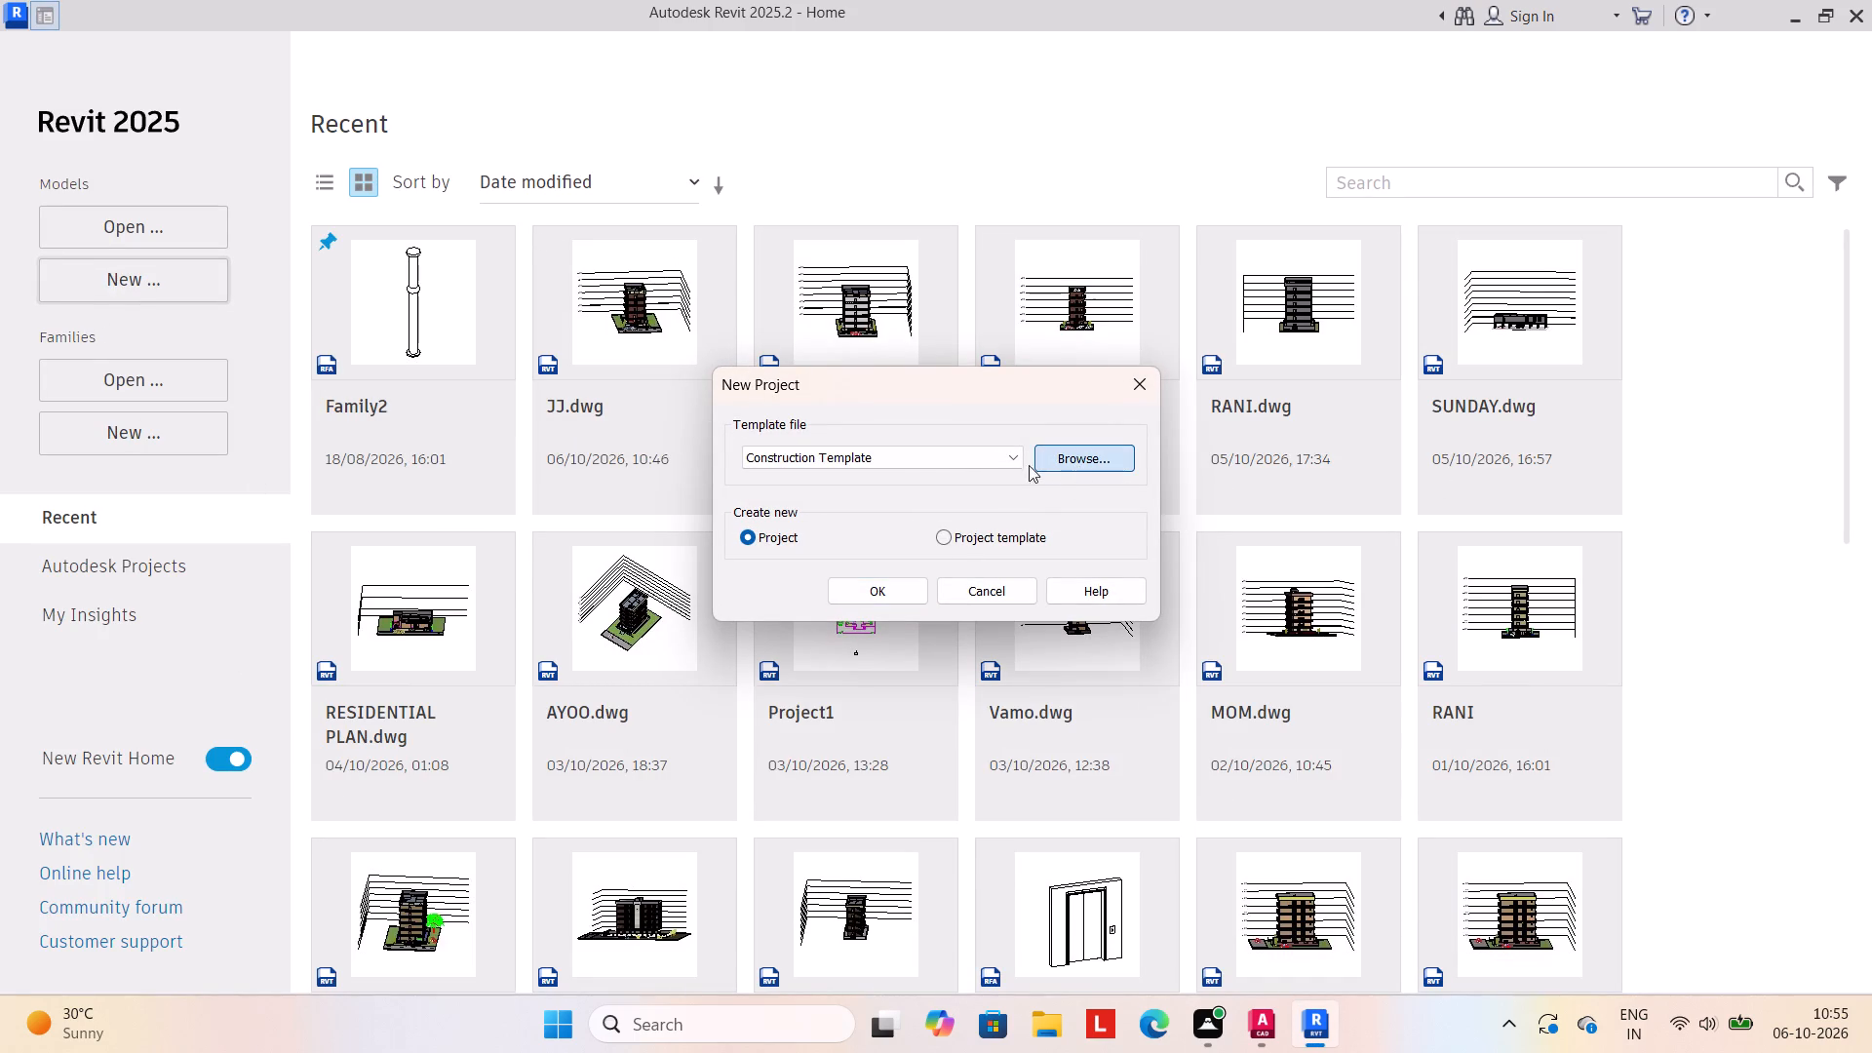
left_click(1218, 253)
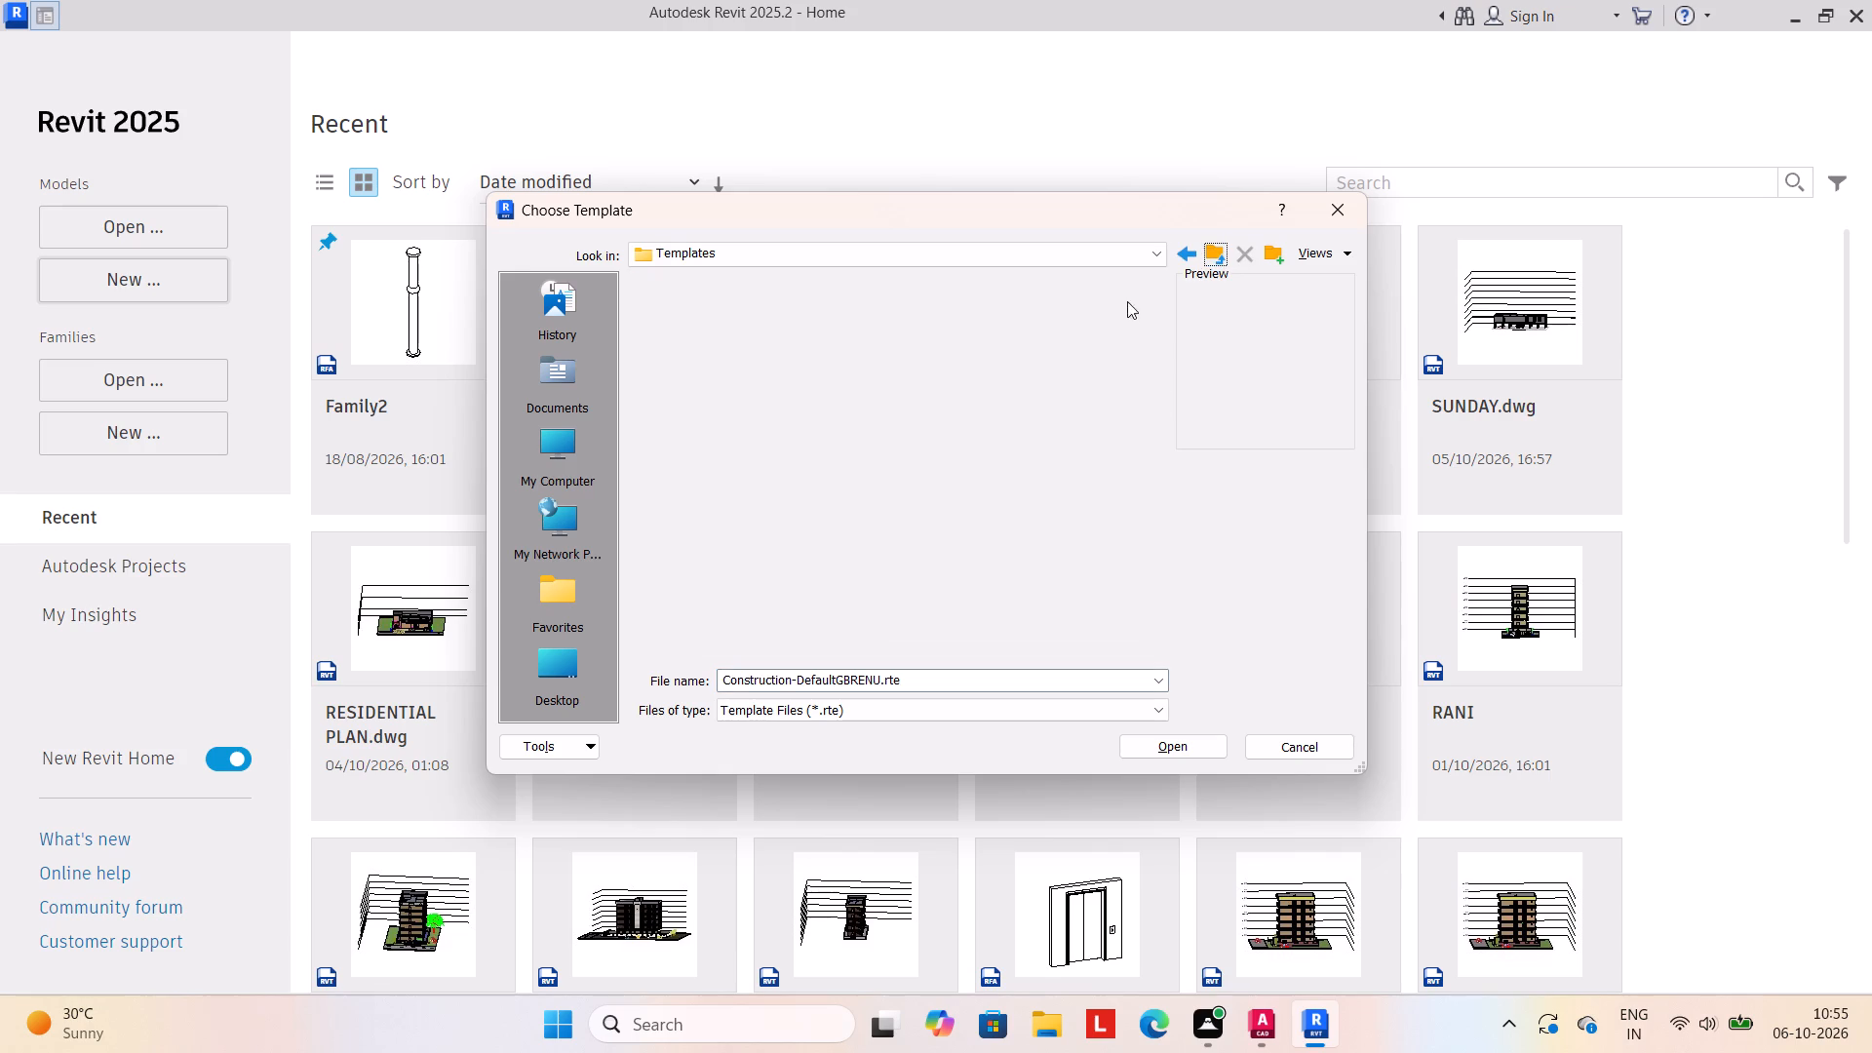
double_click(768, 370)
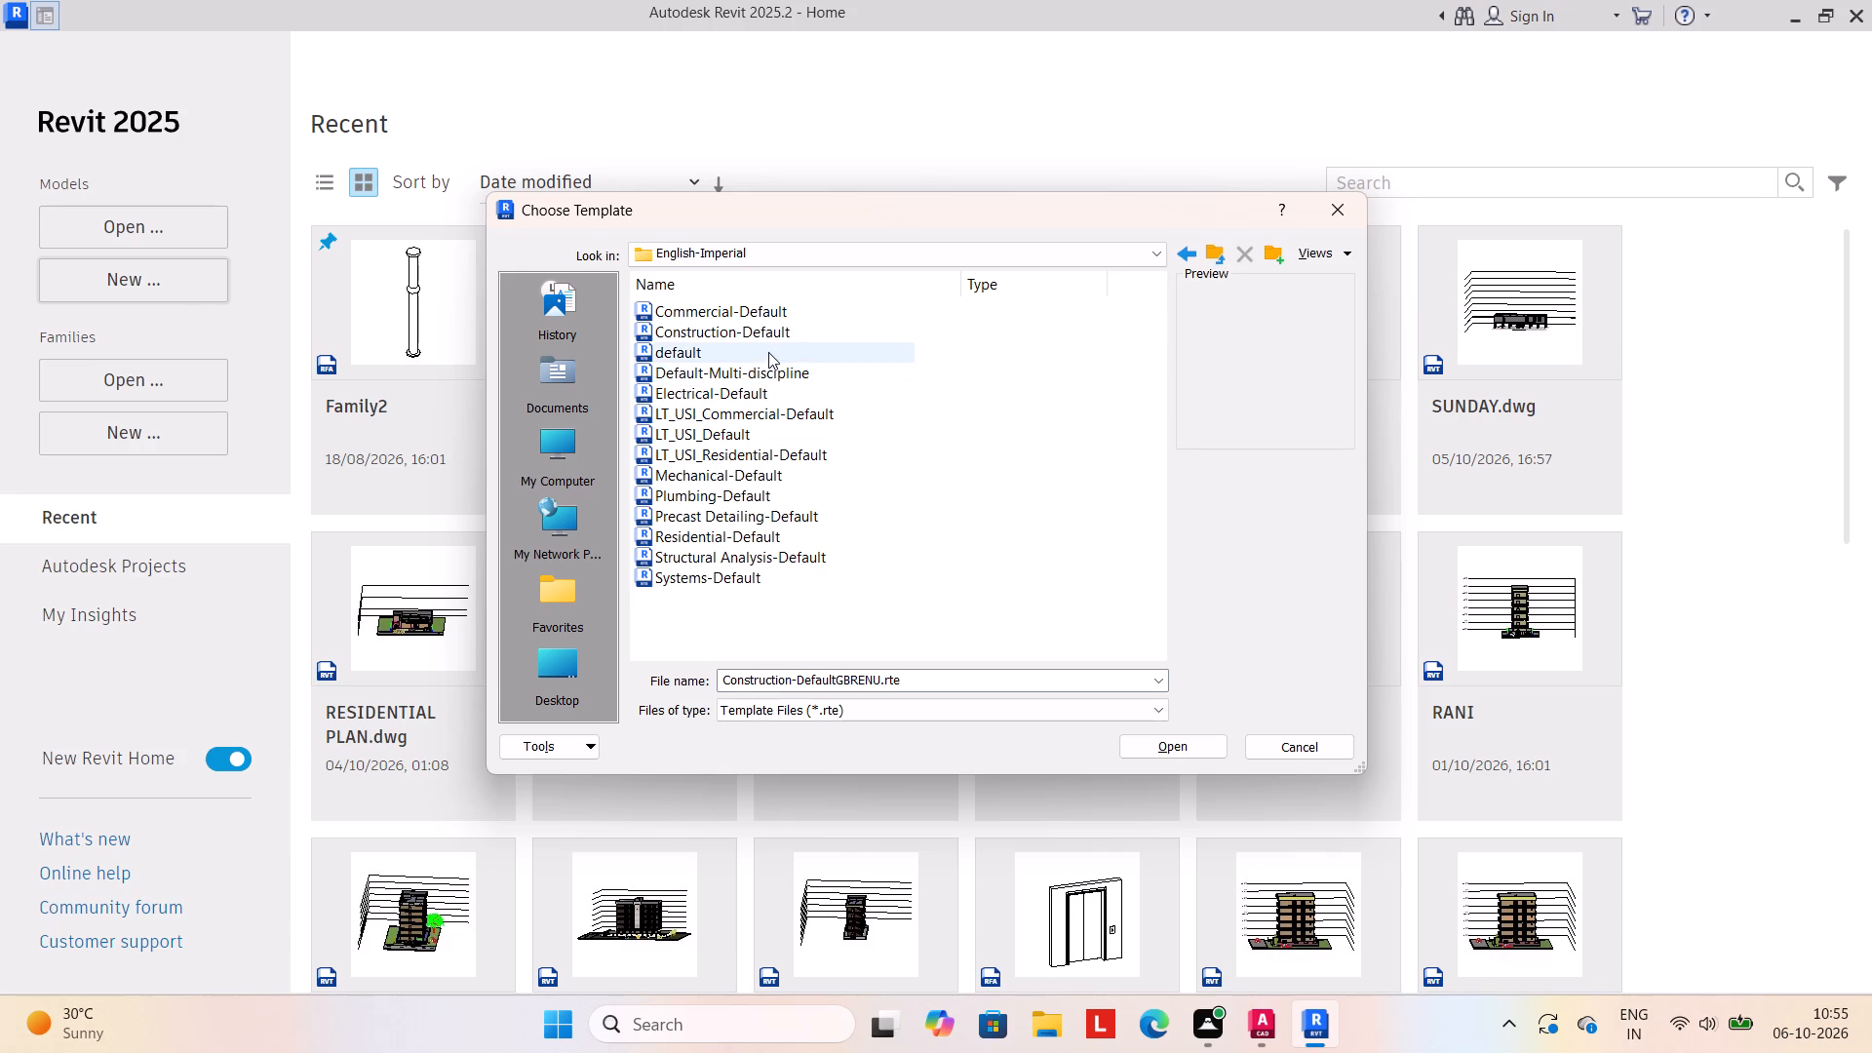
double_click(768, 352)
left_click(882, 588)
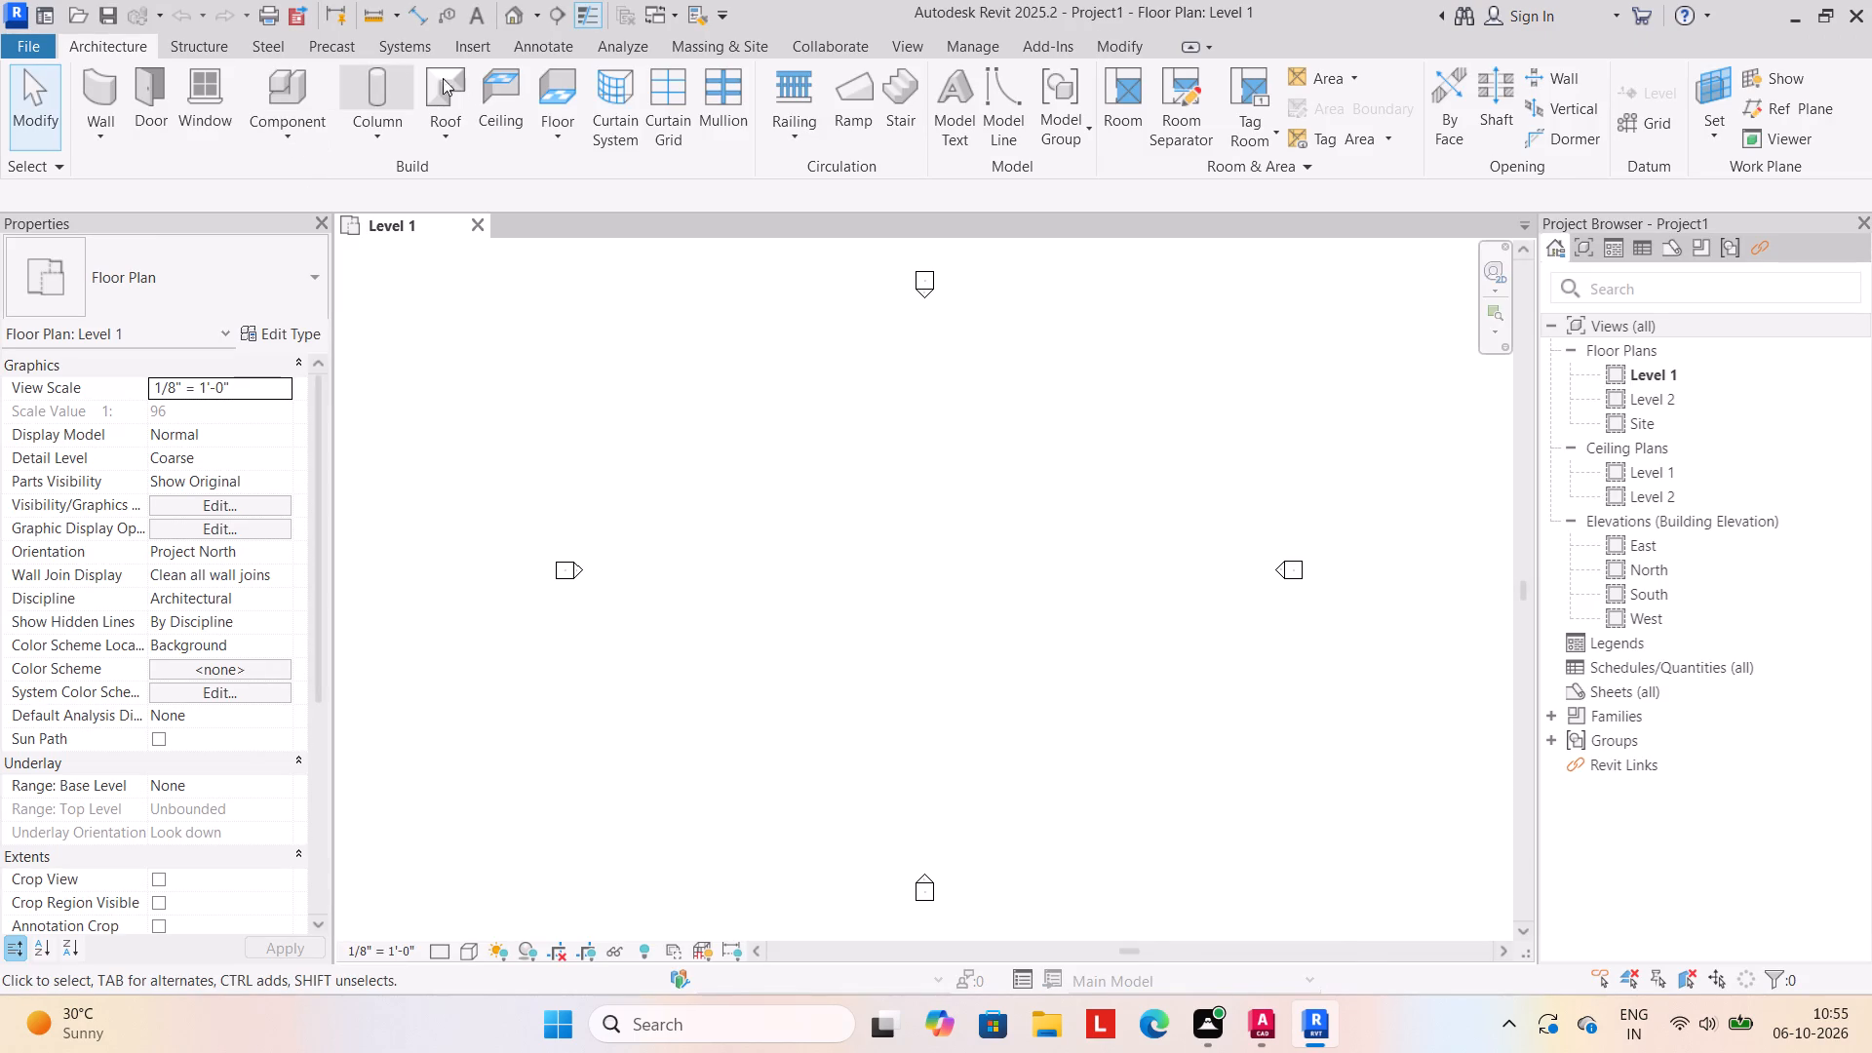
Link the CAD drawing TUE.dwg from the Desktop into Level 1, with positioning set to Auto - Center to Center.
left_click(477, 51)
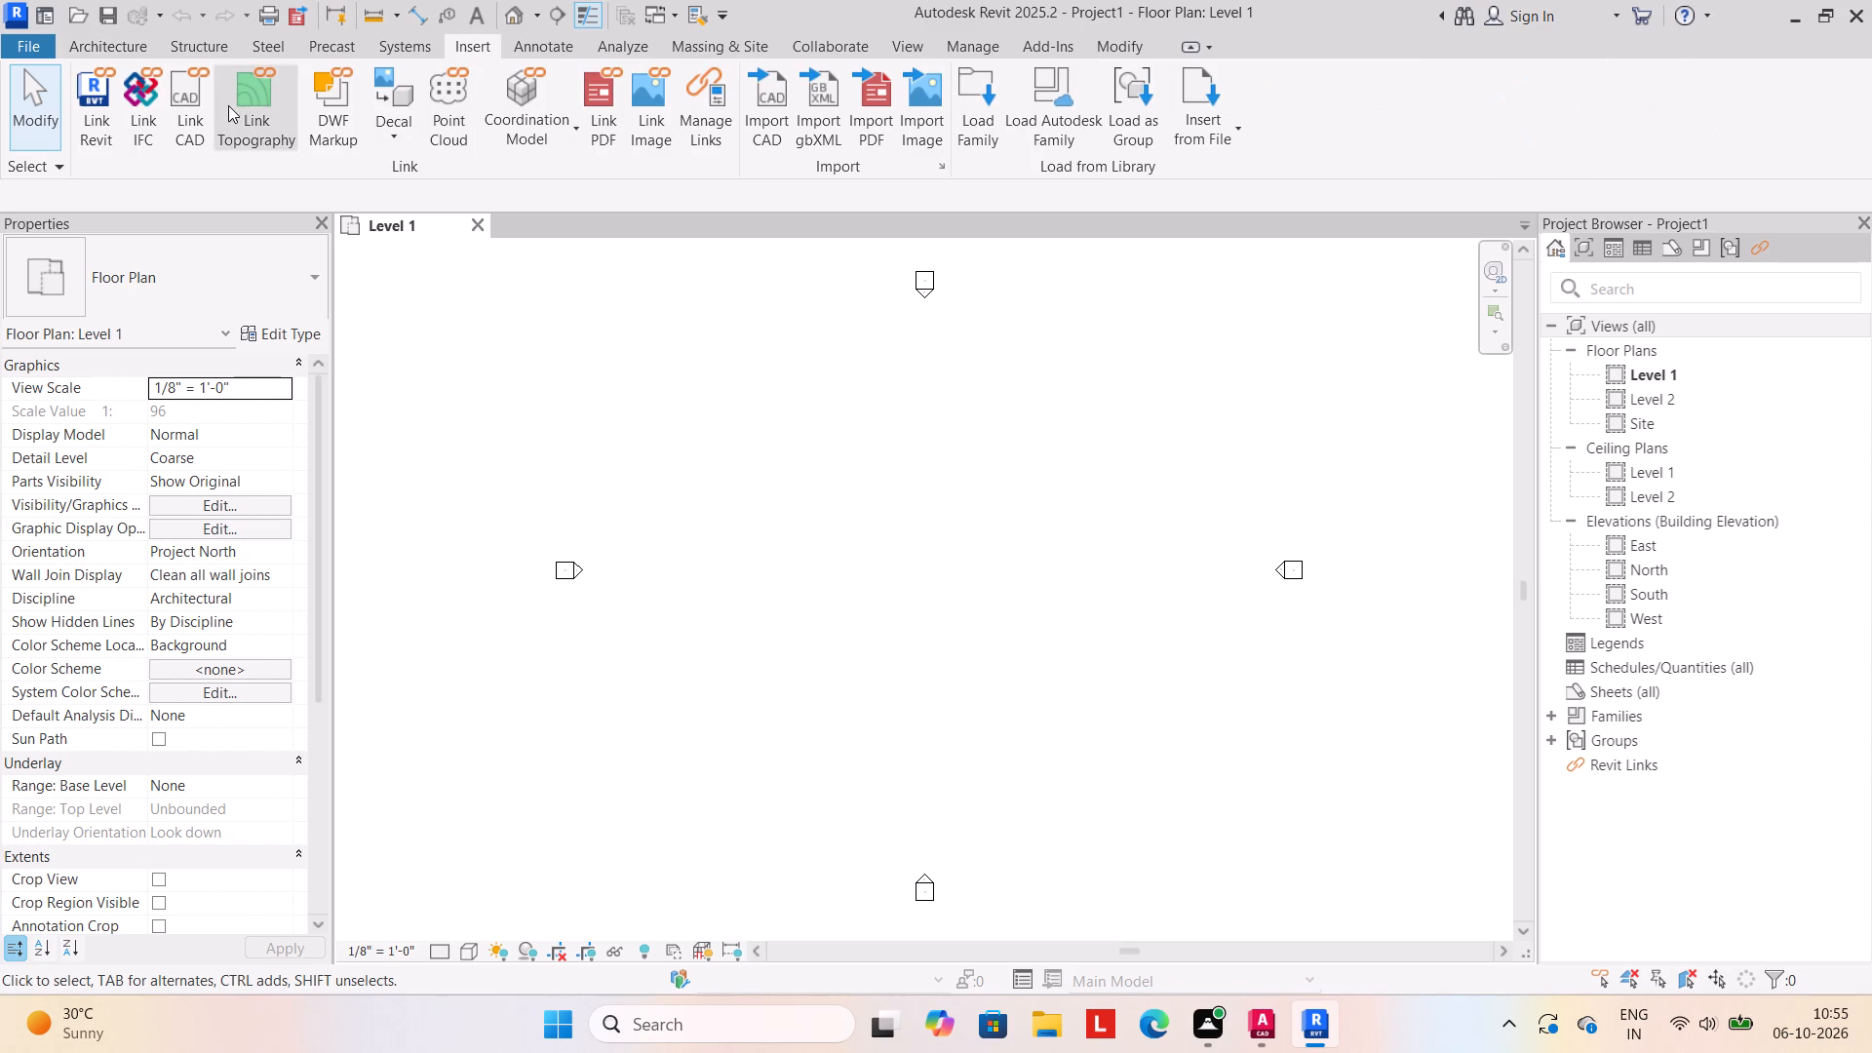
left_click(188, 106)
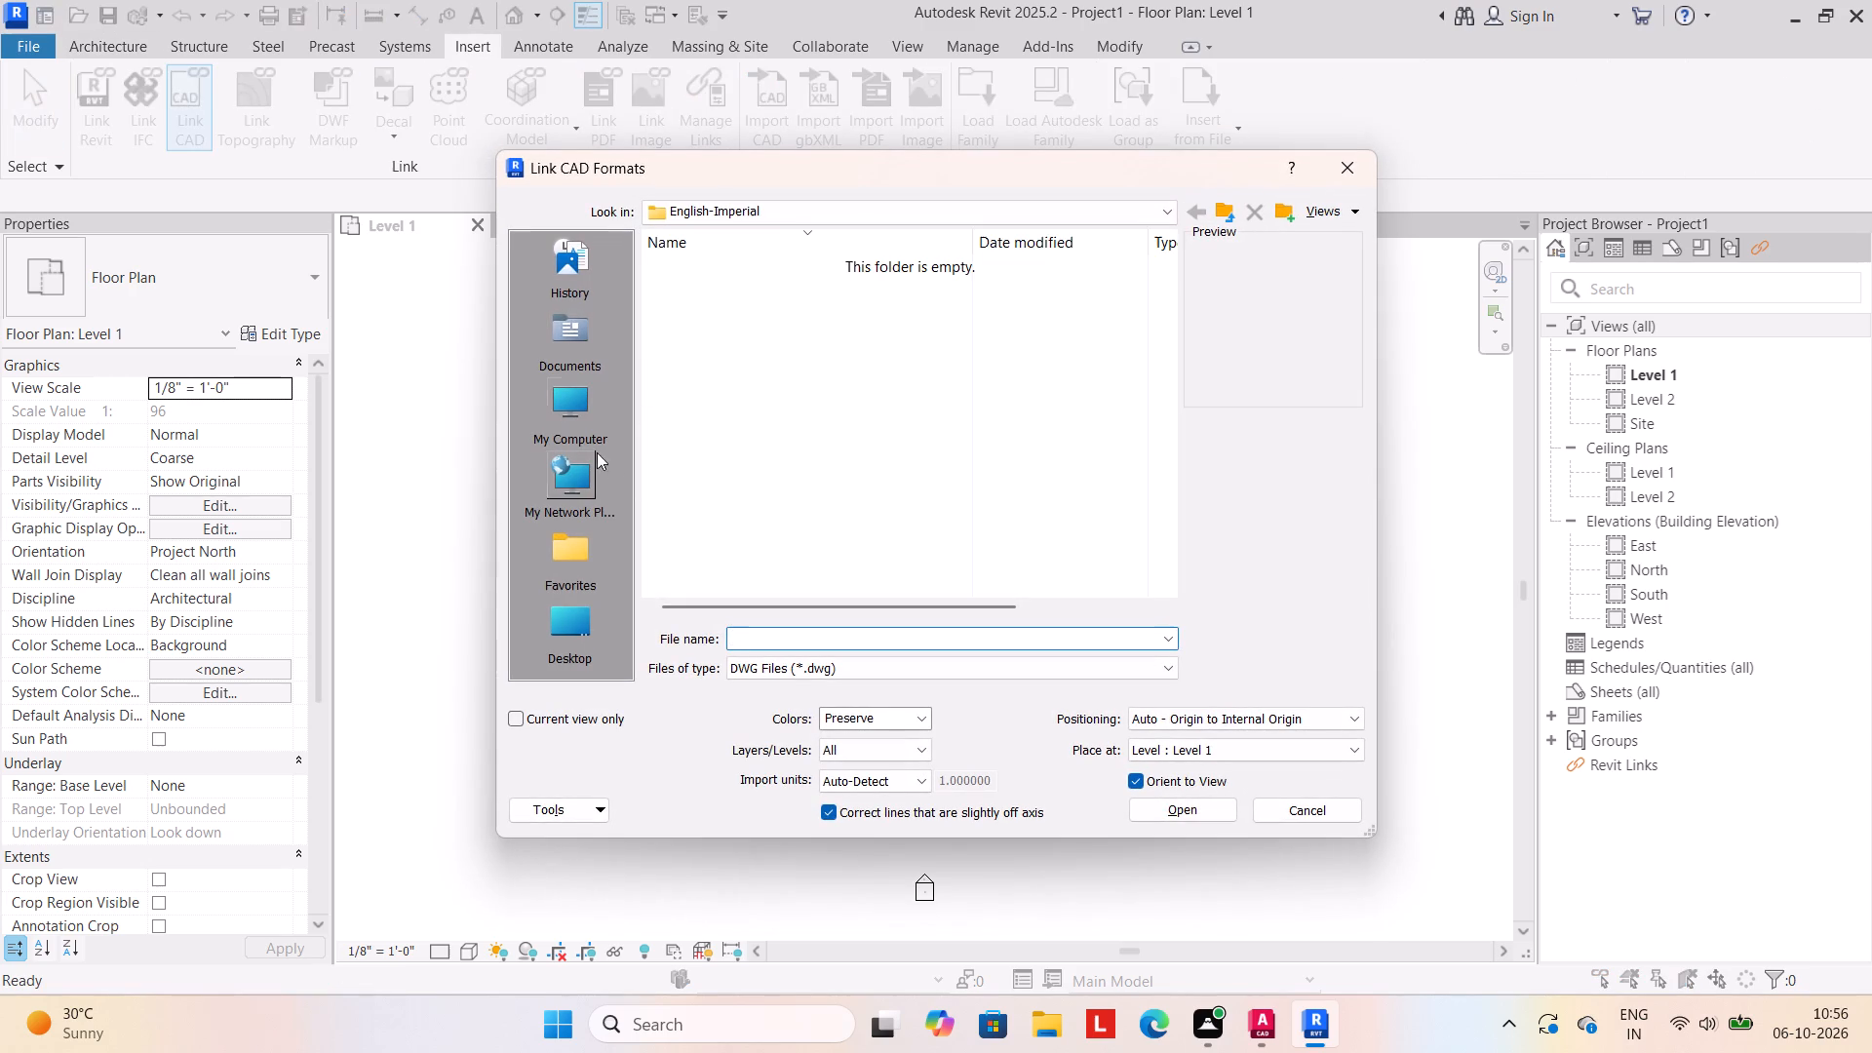
left_click(560, 608)
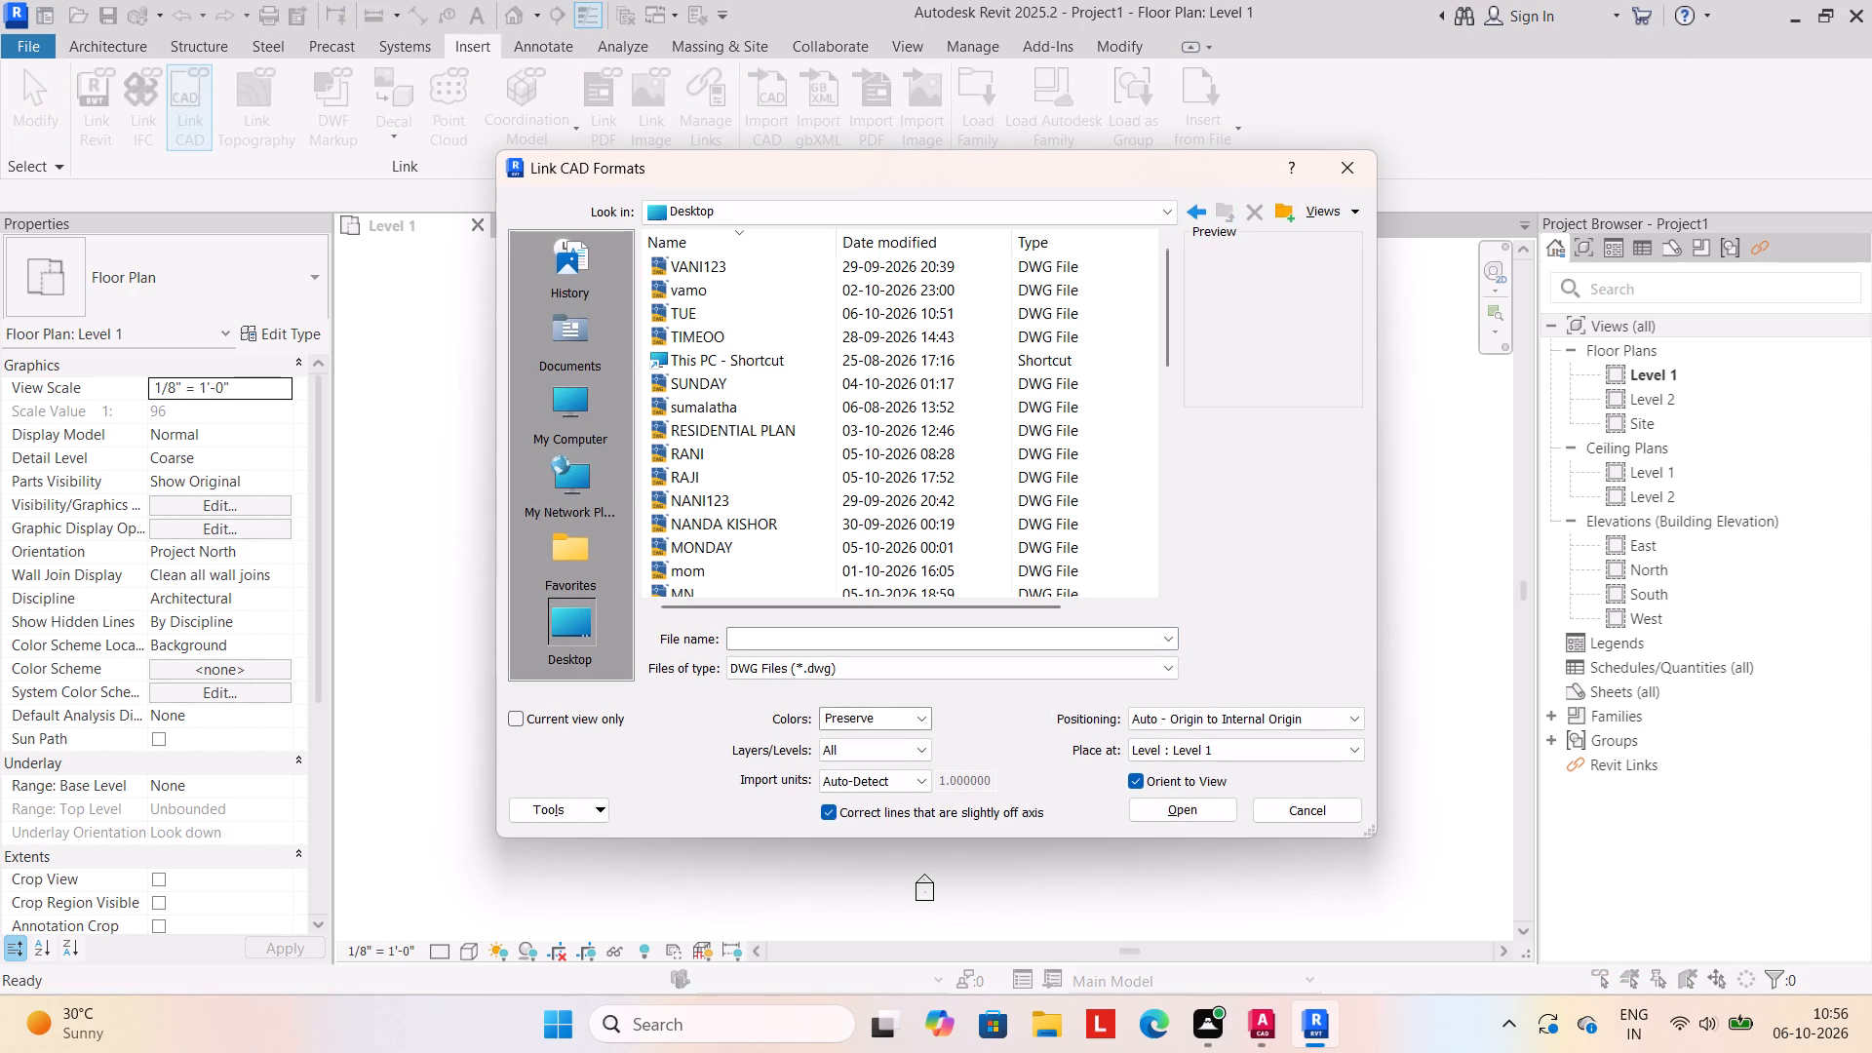
left_click(763, 639)
key("t")
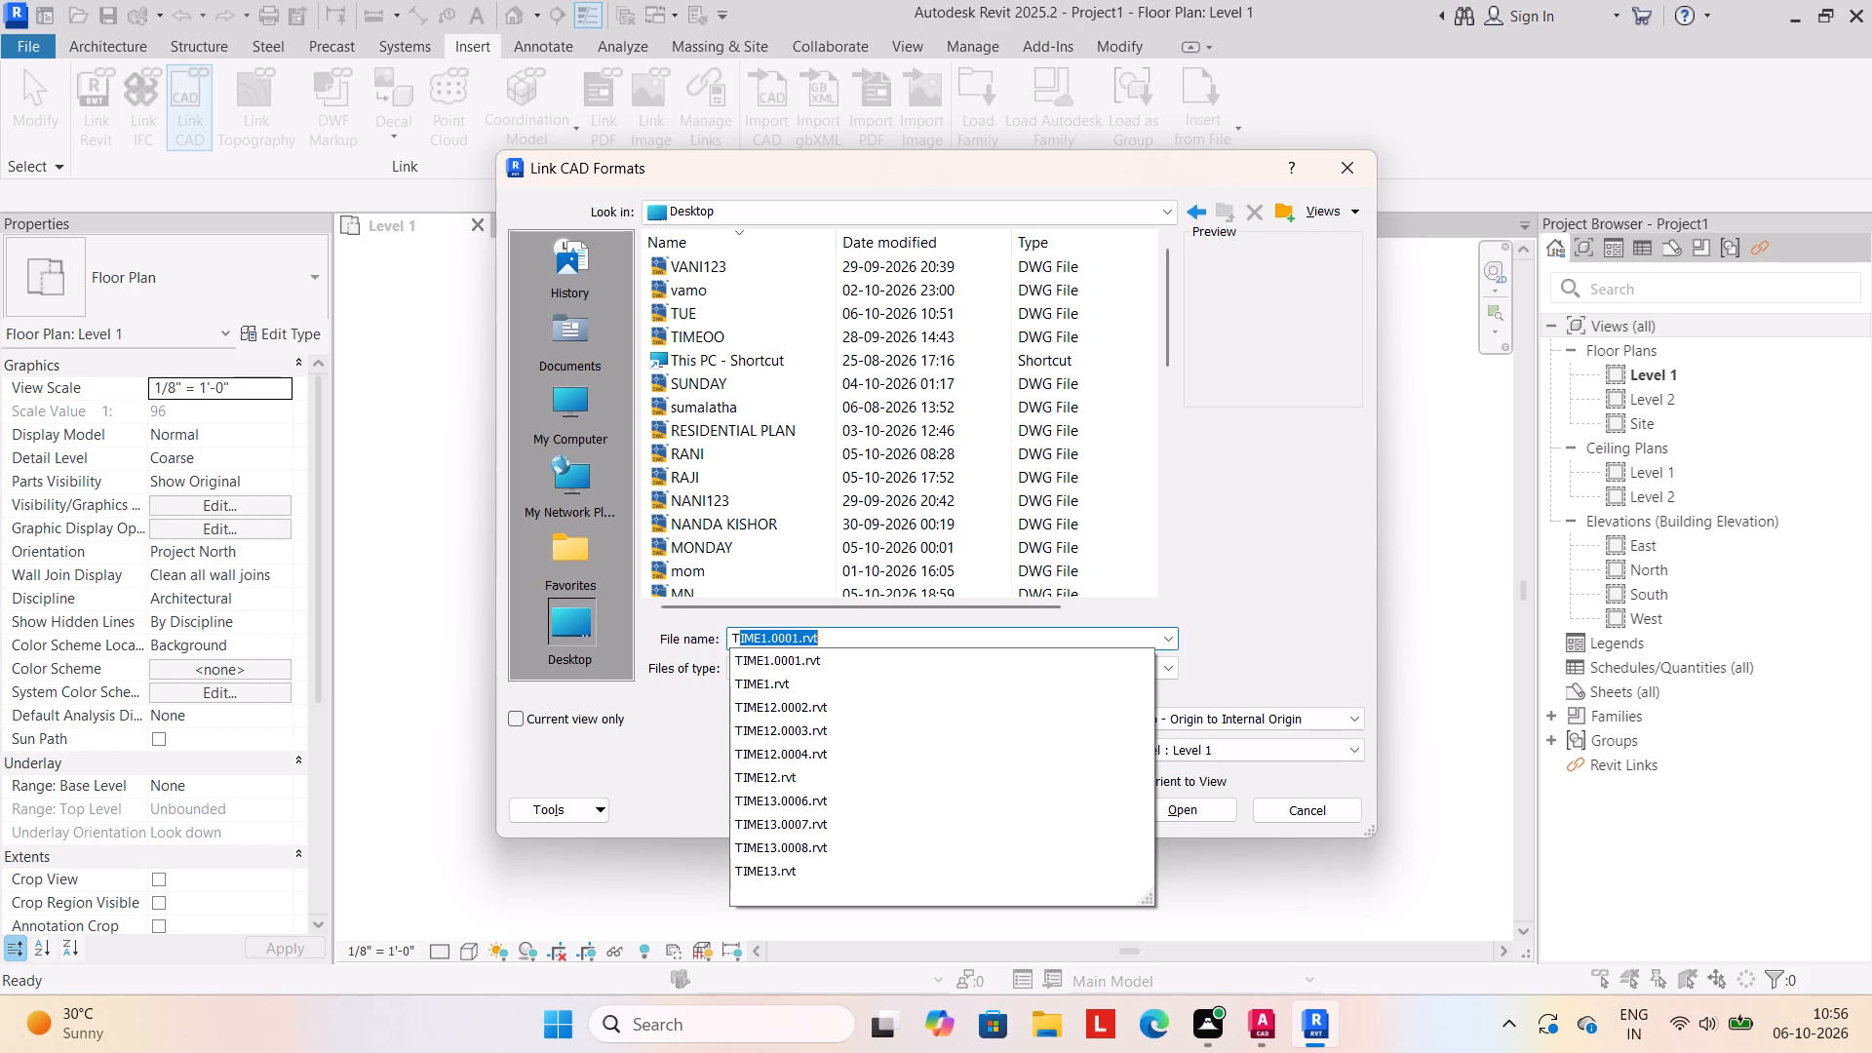
key("u")
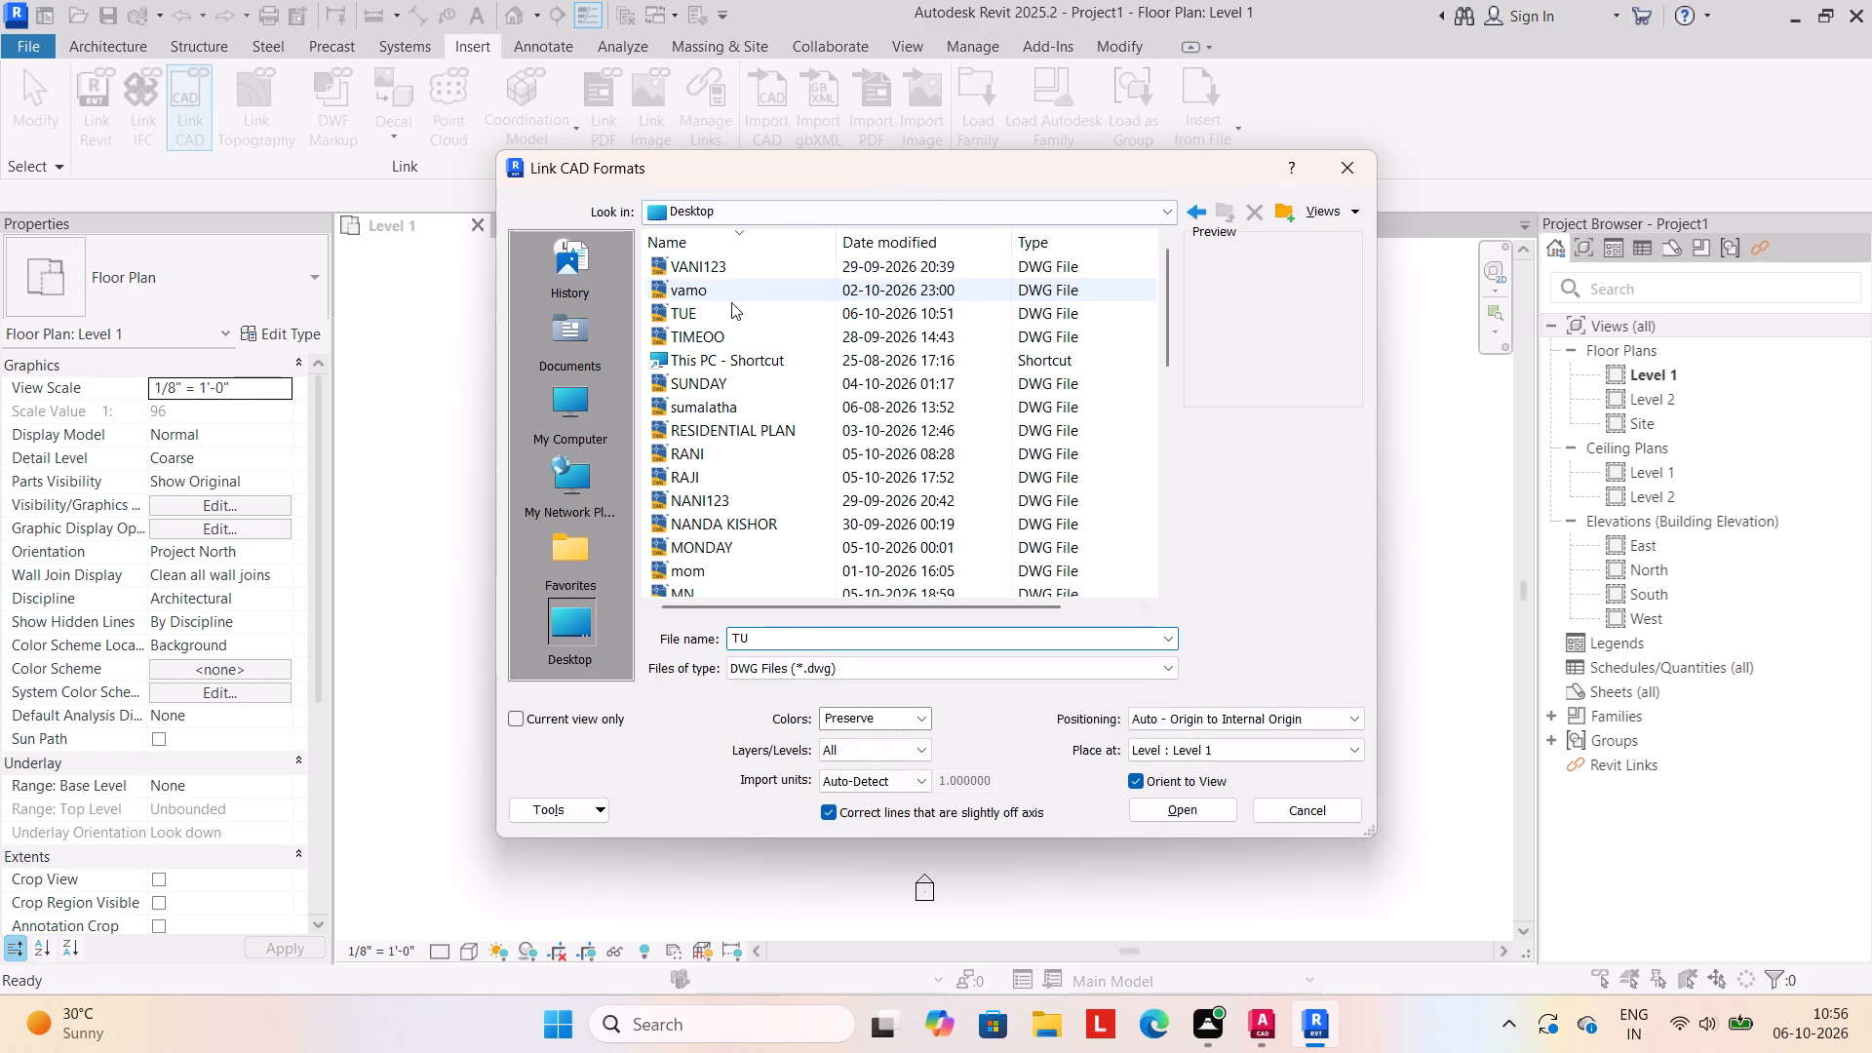
left_click(736, 308)
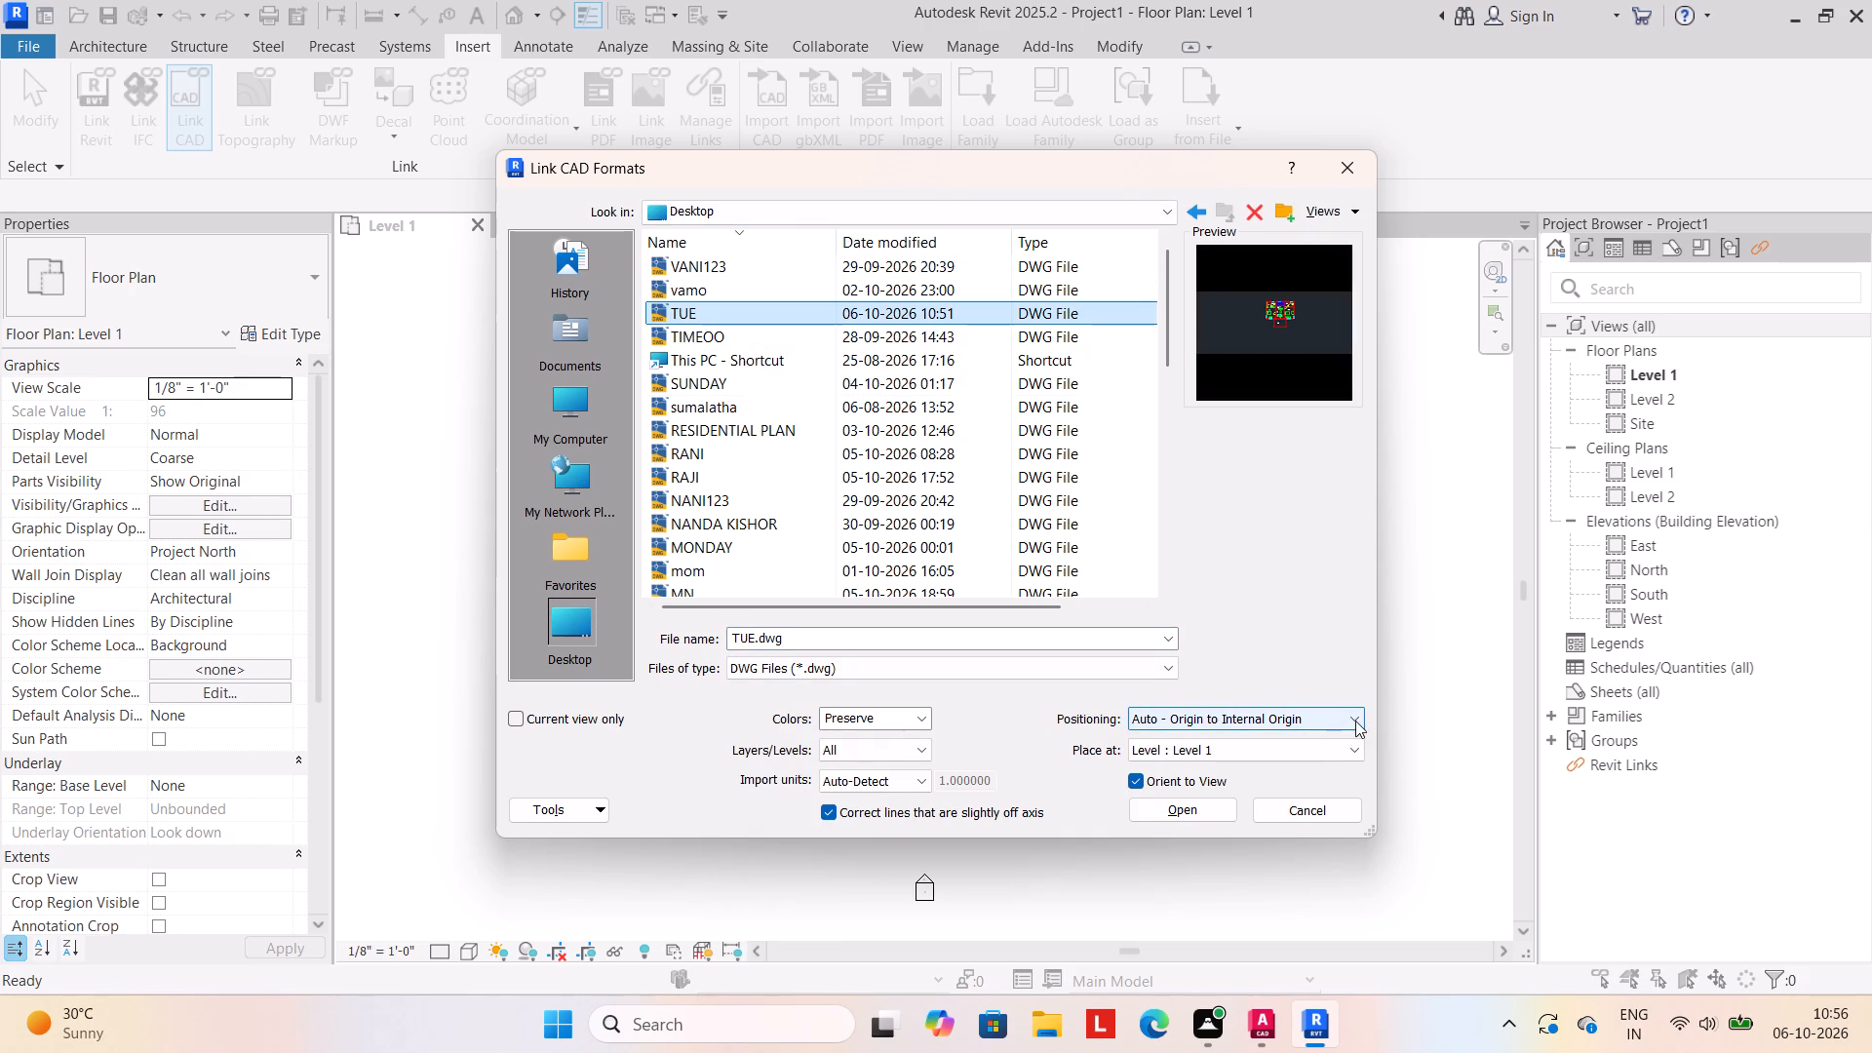
left_click(1355, 721)
left_click(1308, 741)
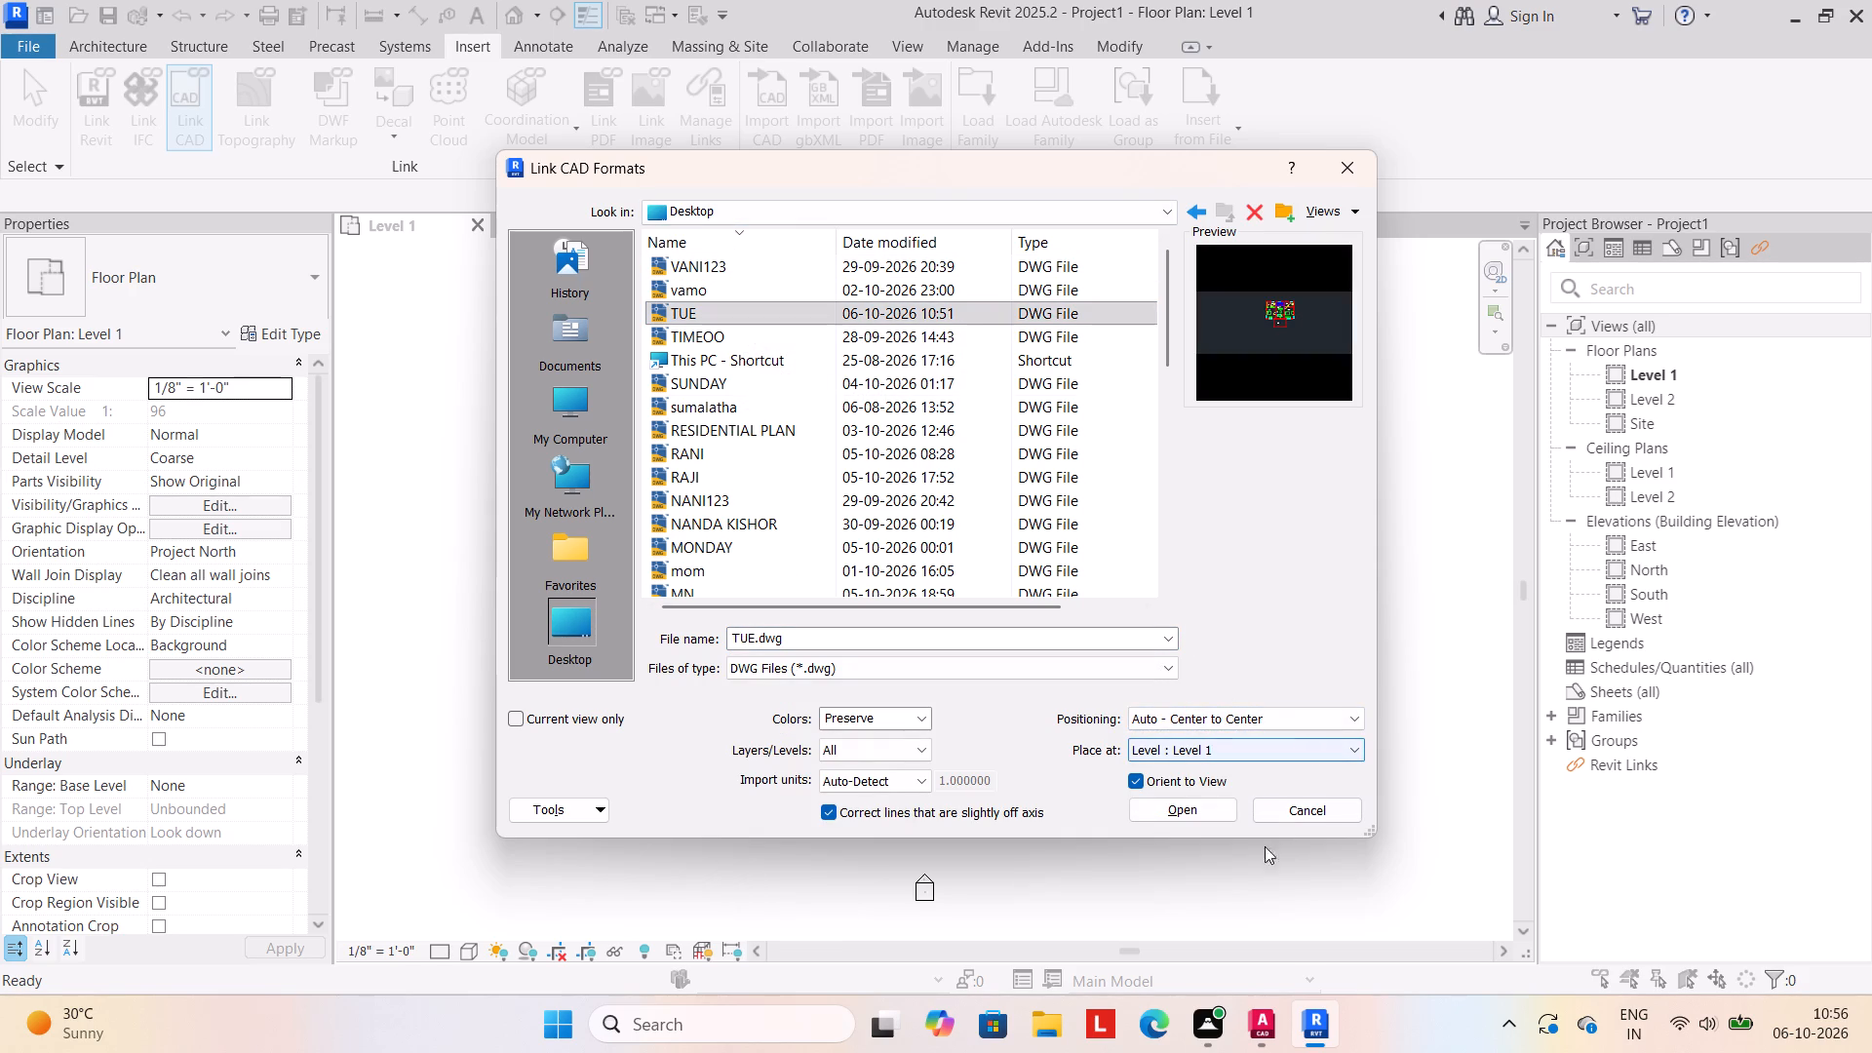
left_click(1176, 821)
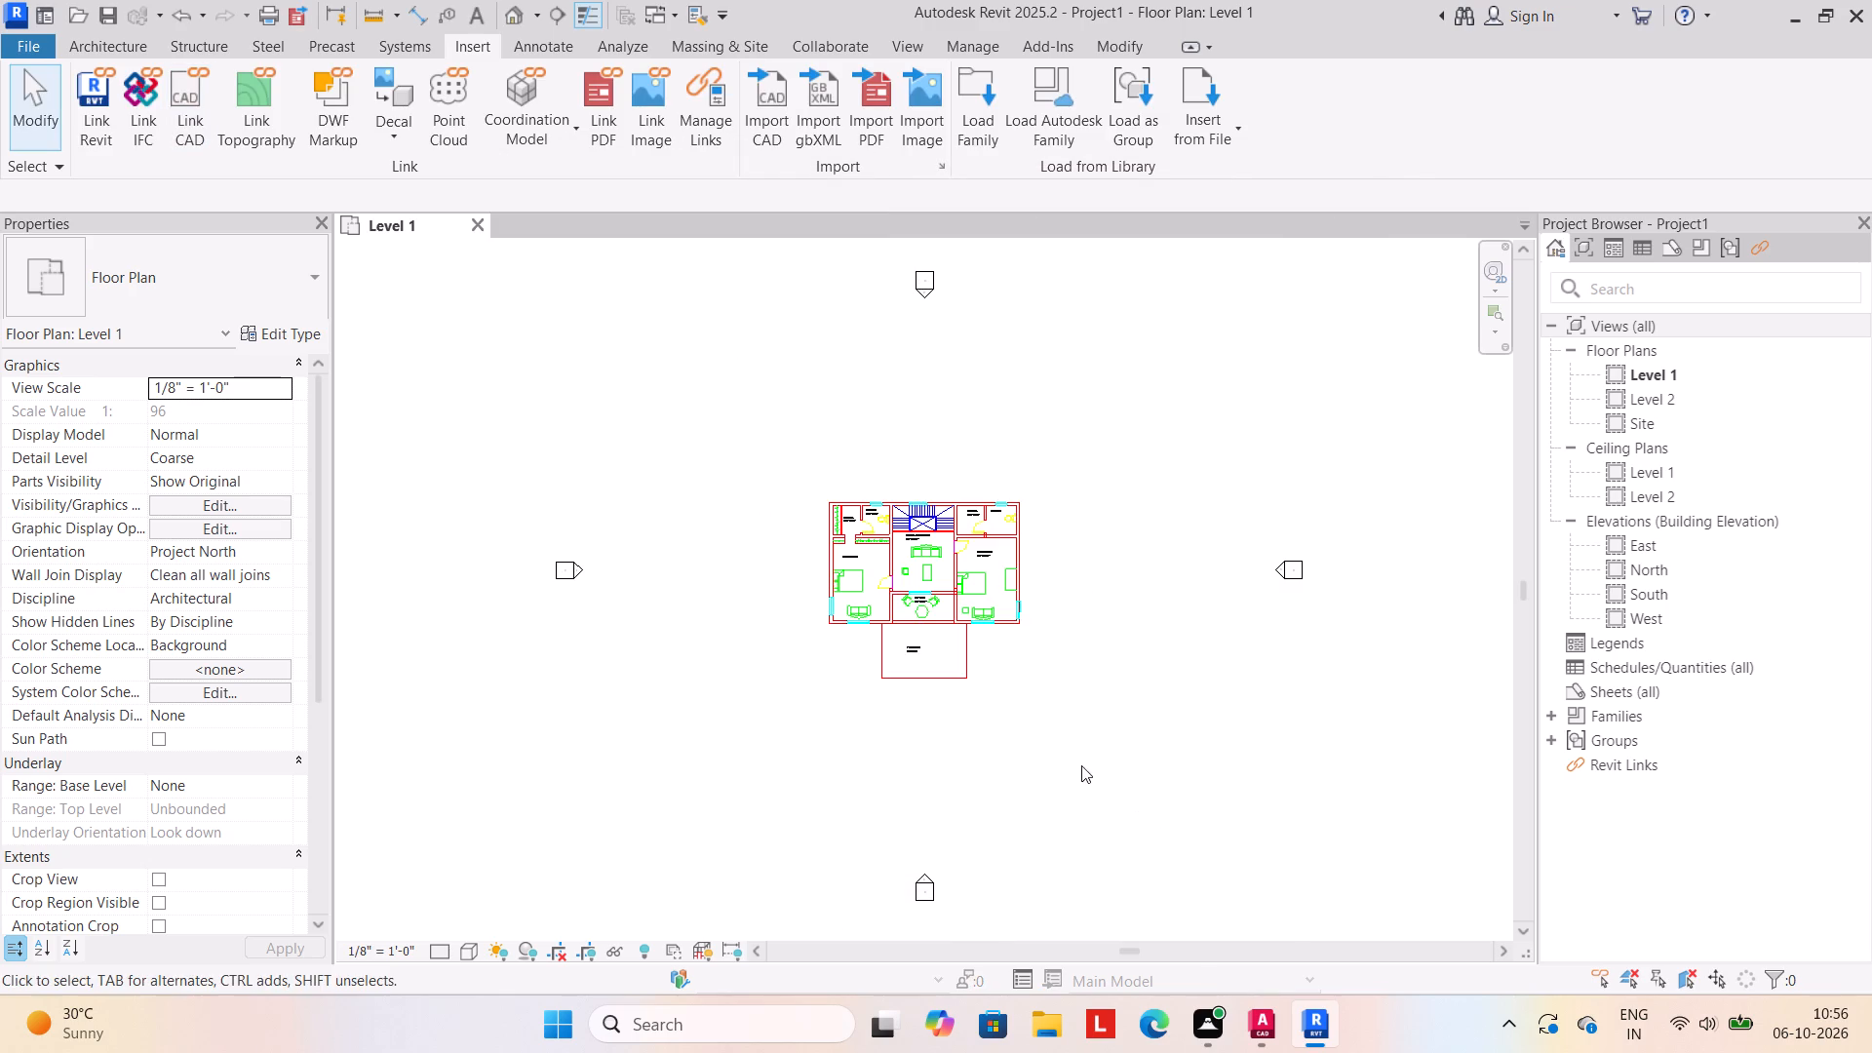
Measure the thickness of the outer wall along the staircase side of the linked plan.
scroll(893, 585, "up", 7)
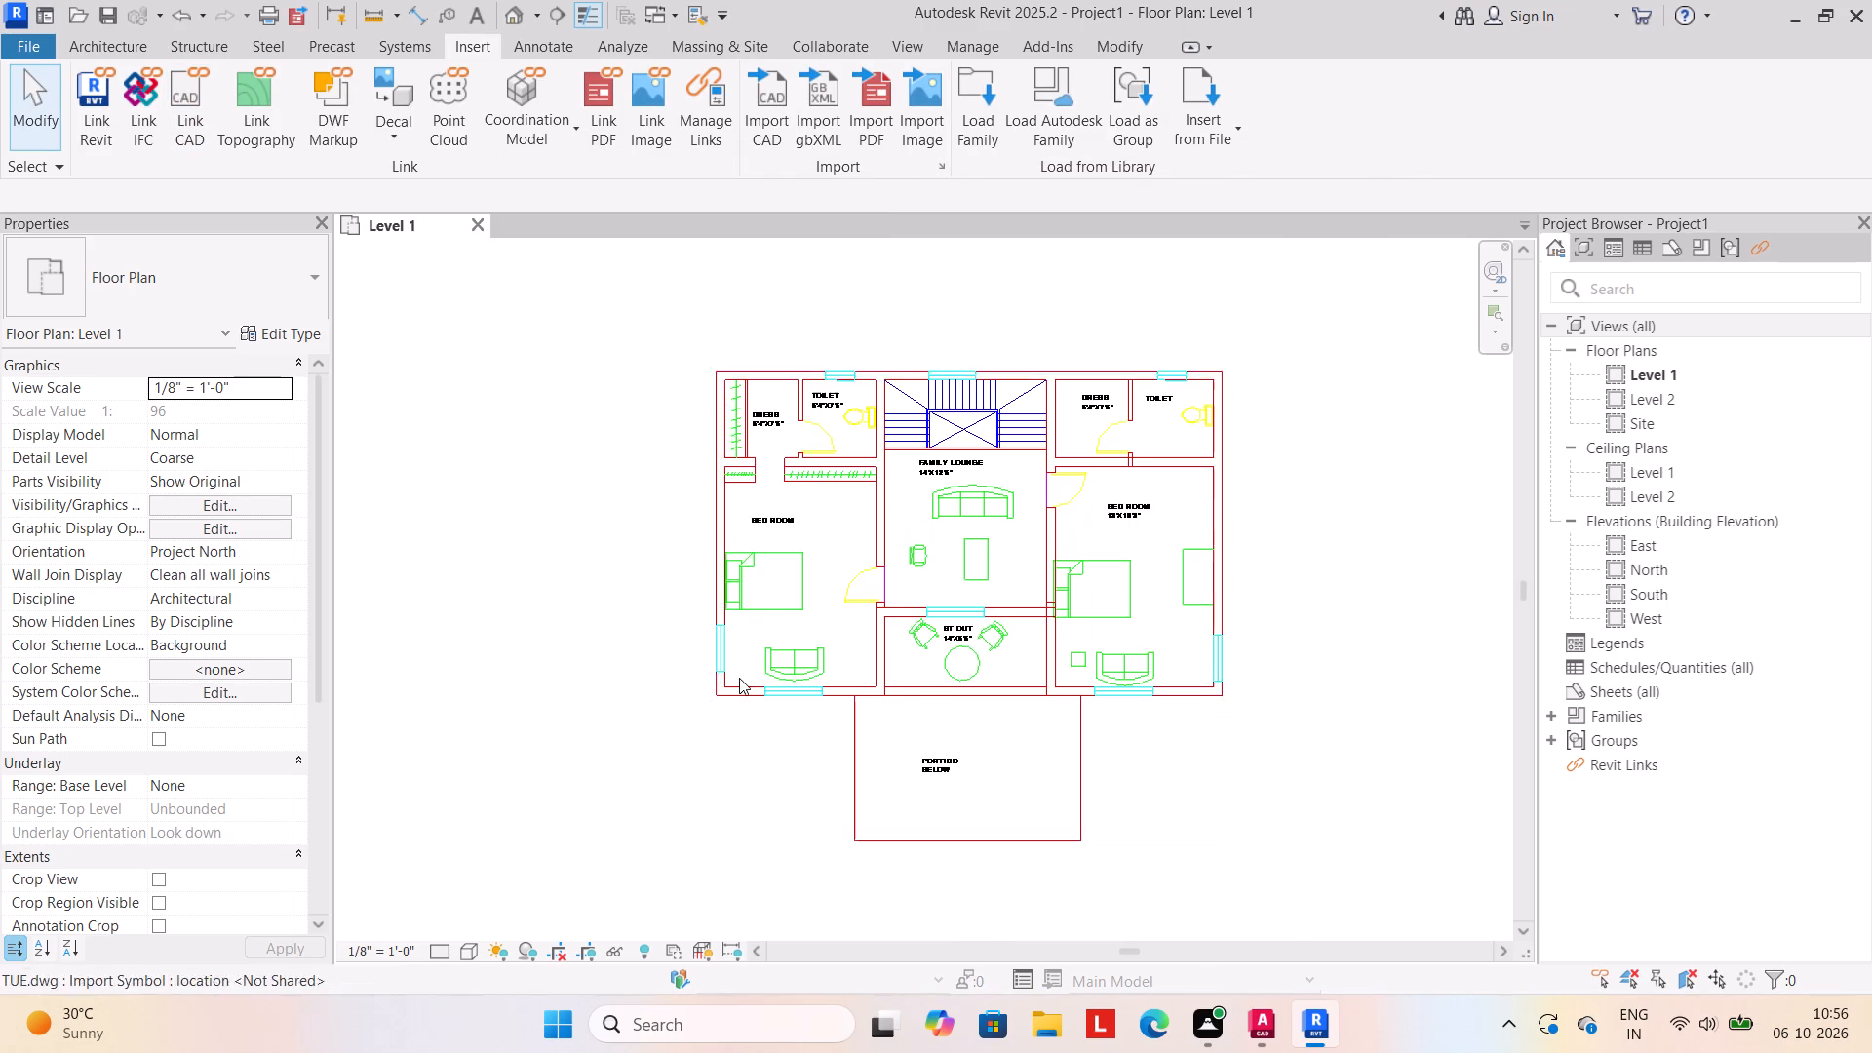
scroll(724, 685, "down", 2)
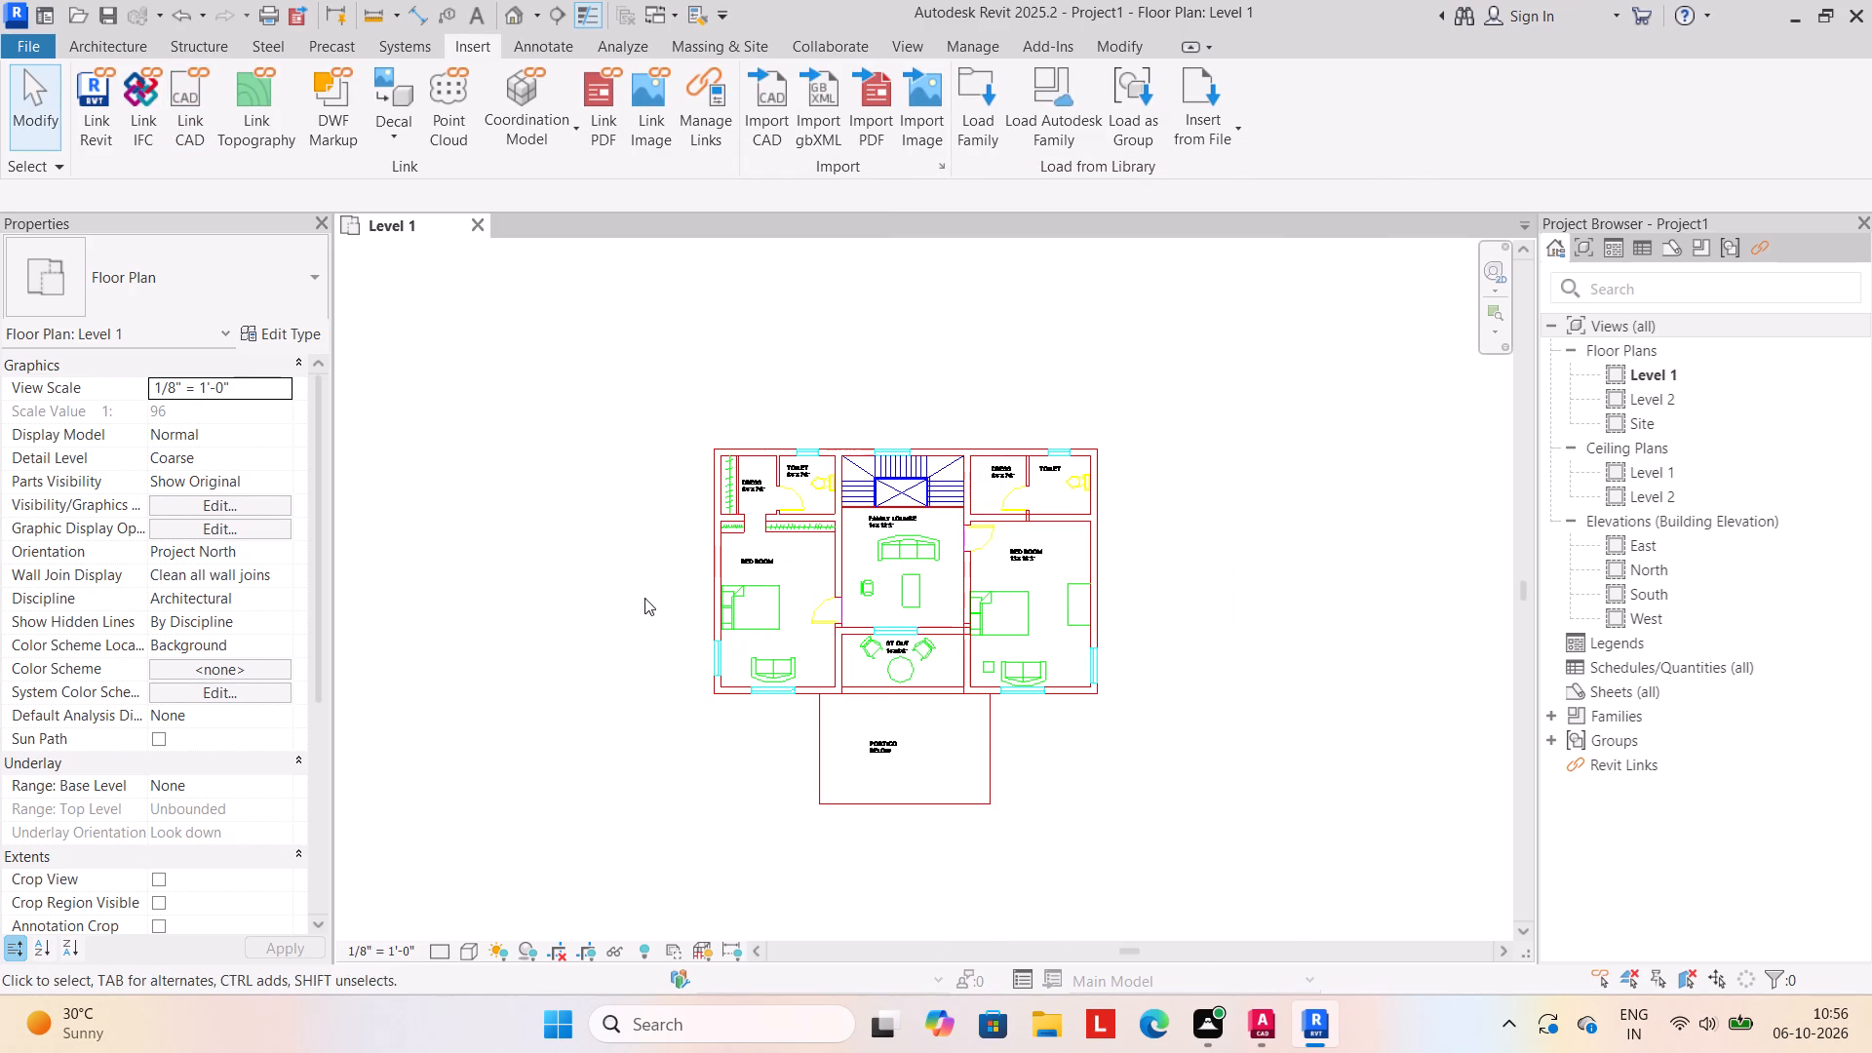
scroll(810, 416, "up", 4)
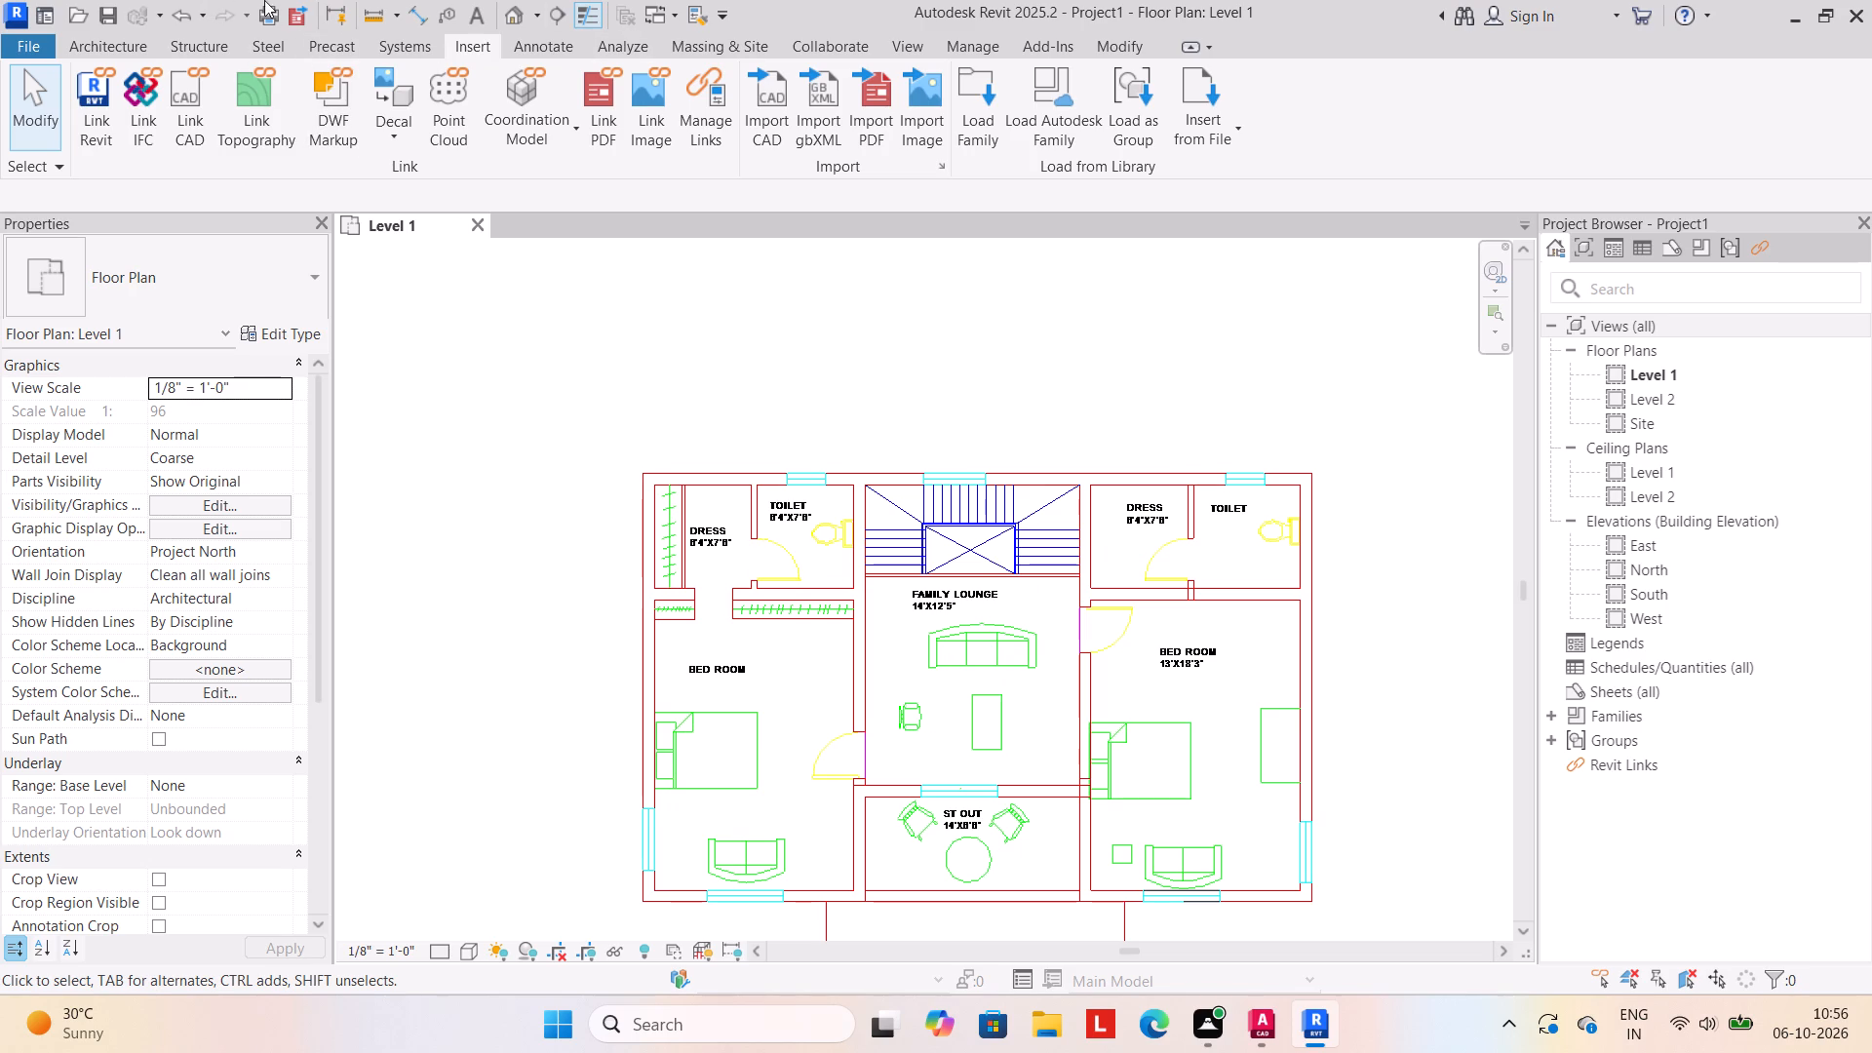
left_click(371, 13)
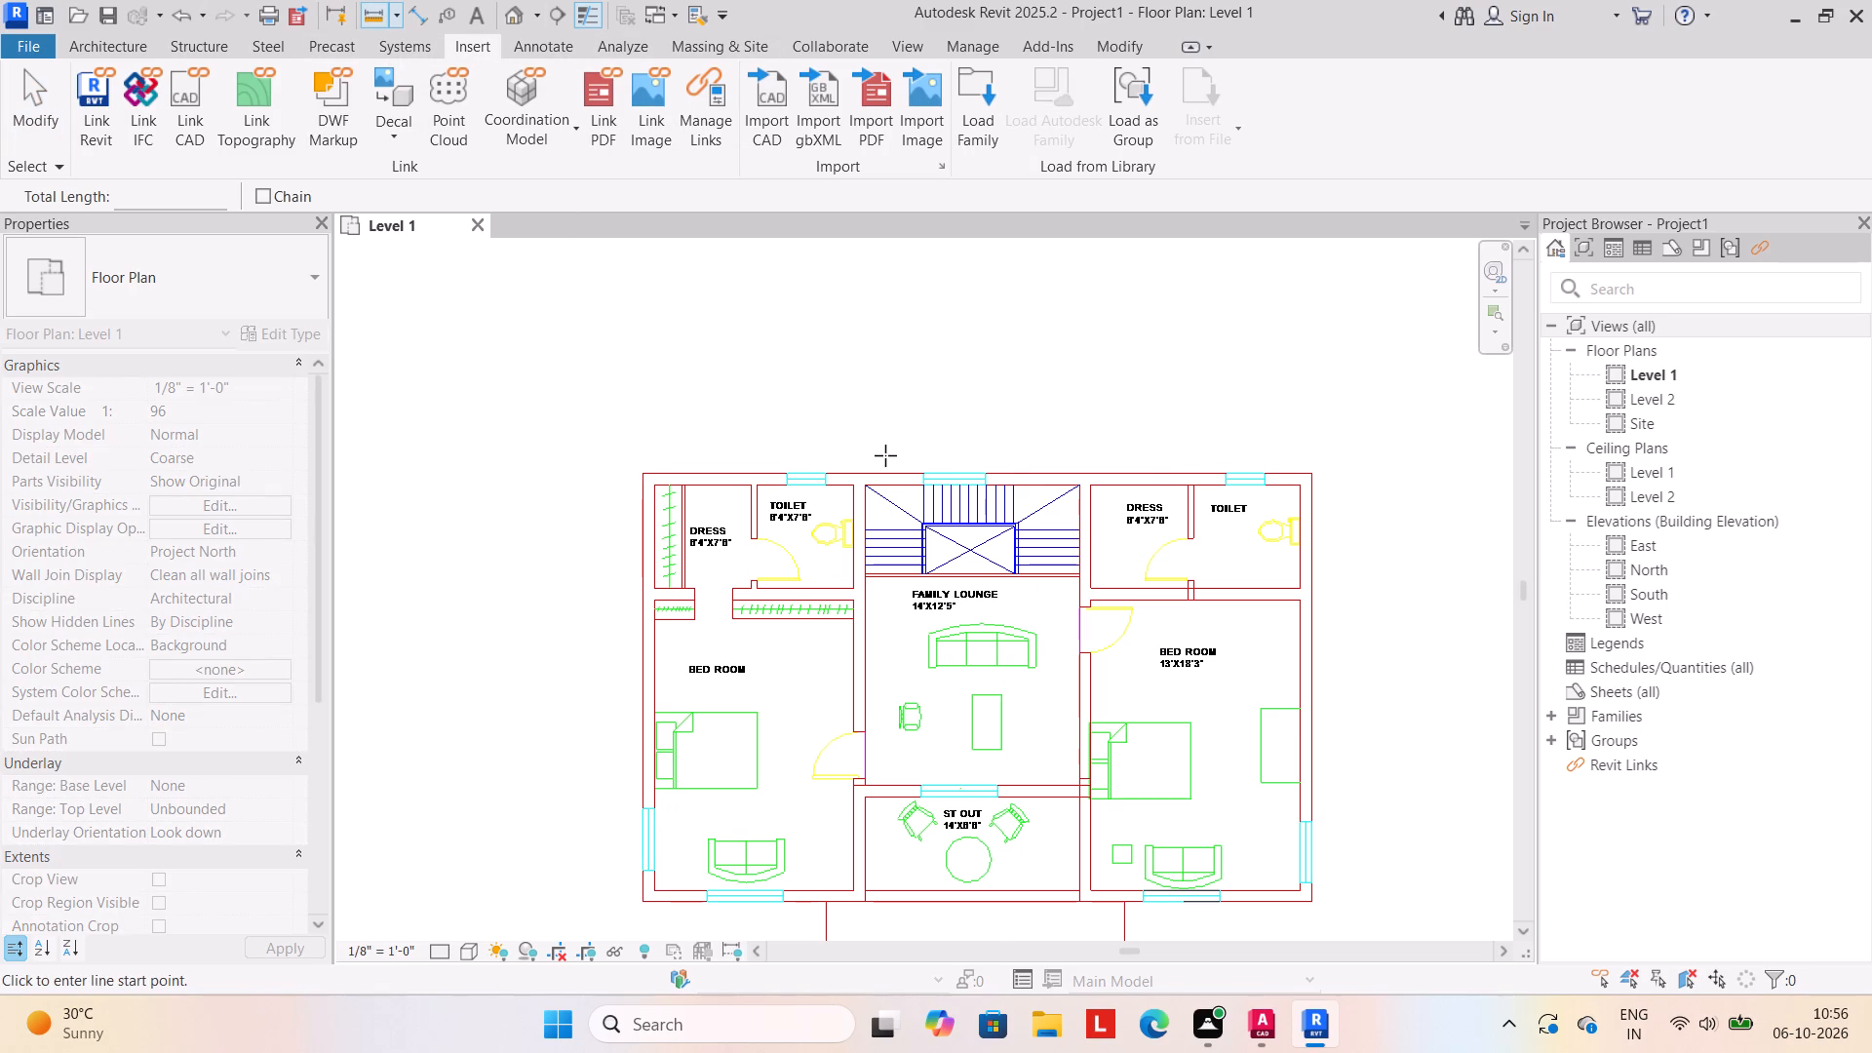
scroll(885, 455, "up", 4)
left_click(881, 486)
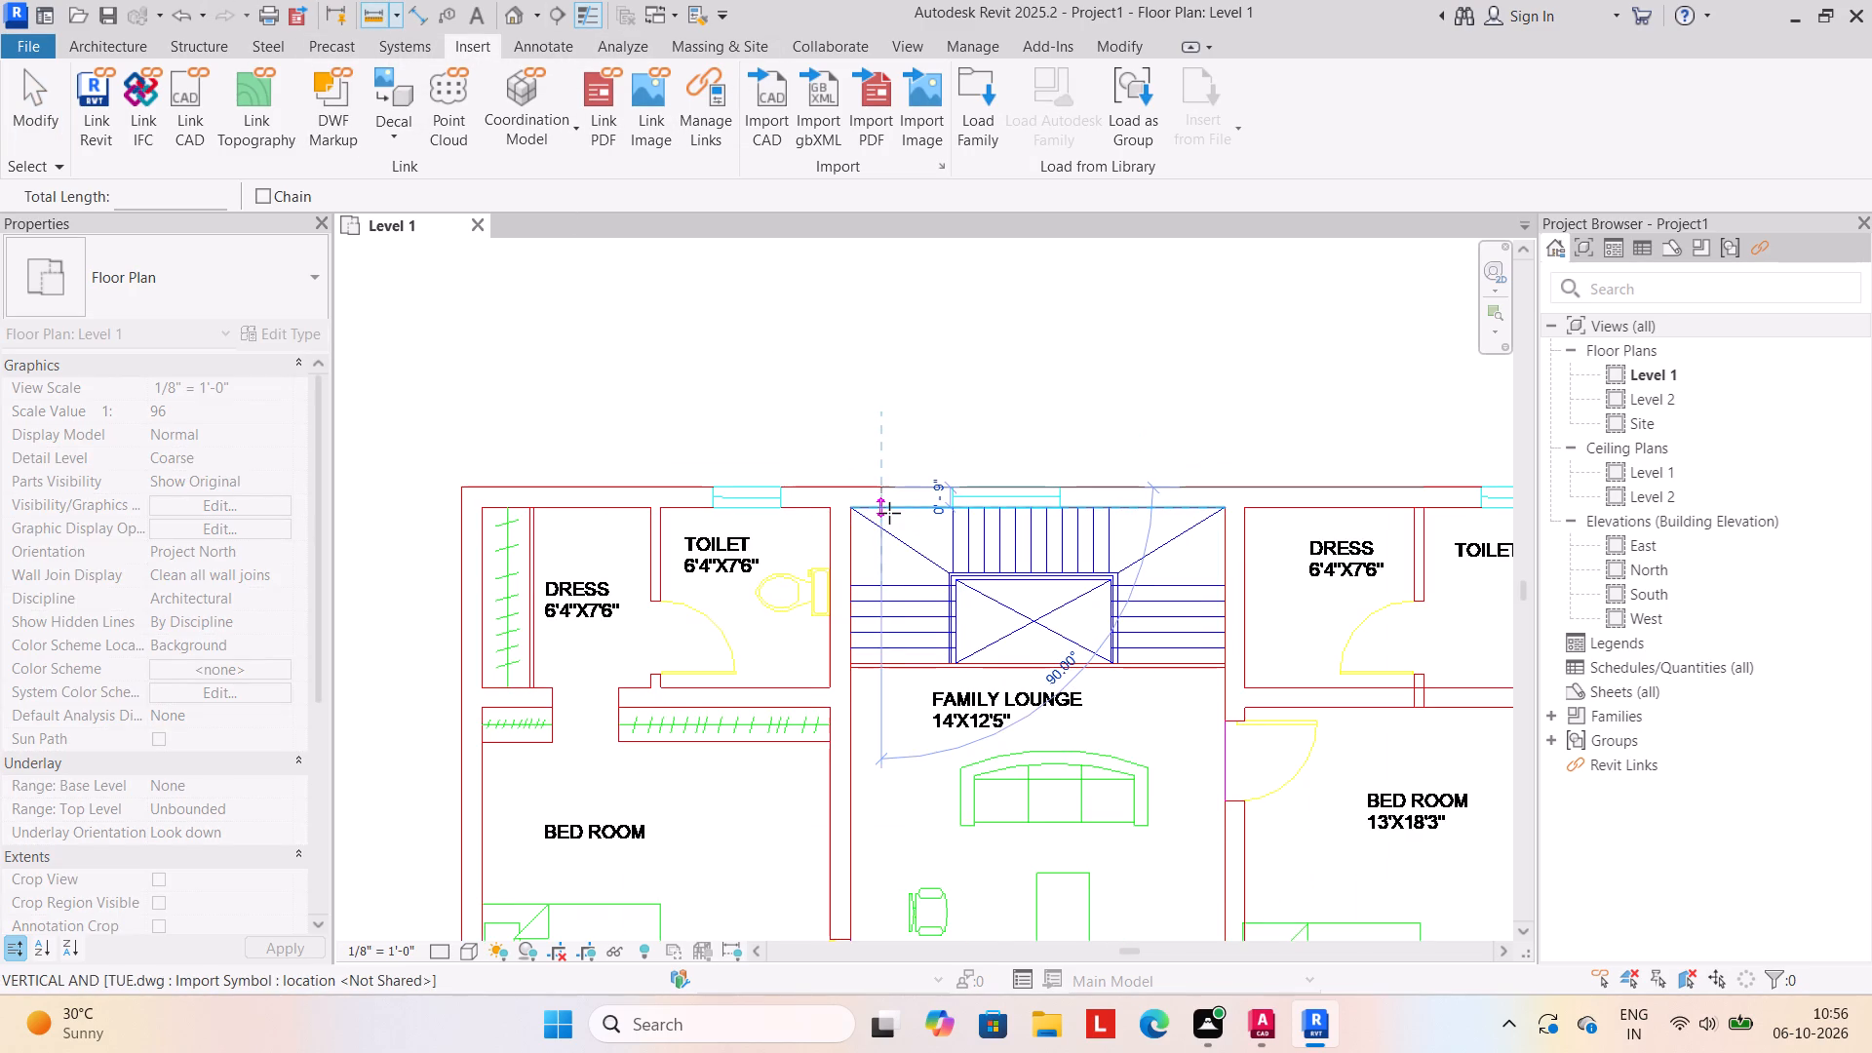
key("Escape")
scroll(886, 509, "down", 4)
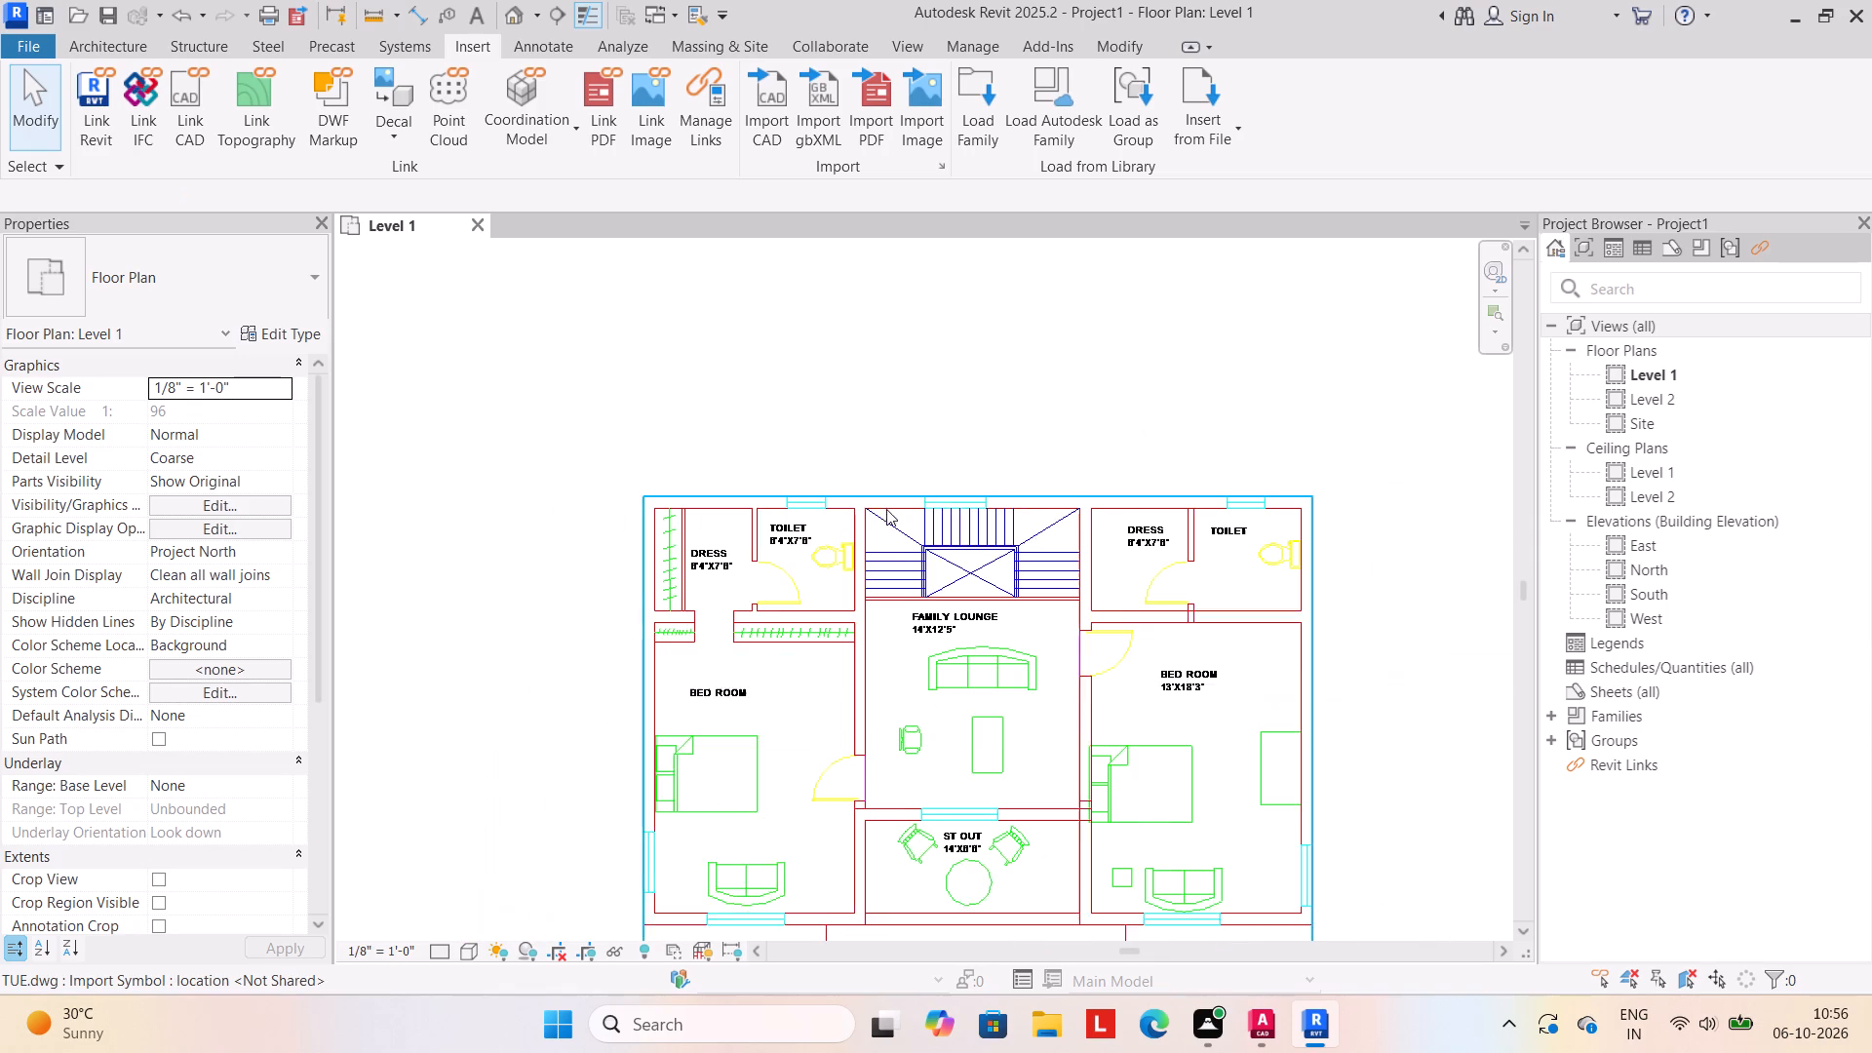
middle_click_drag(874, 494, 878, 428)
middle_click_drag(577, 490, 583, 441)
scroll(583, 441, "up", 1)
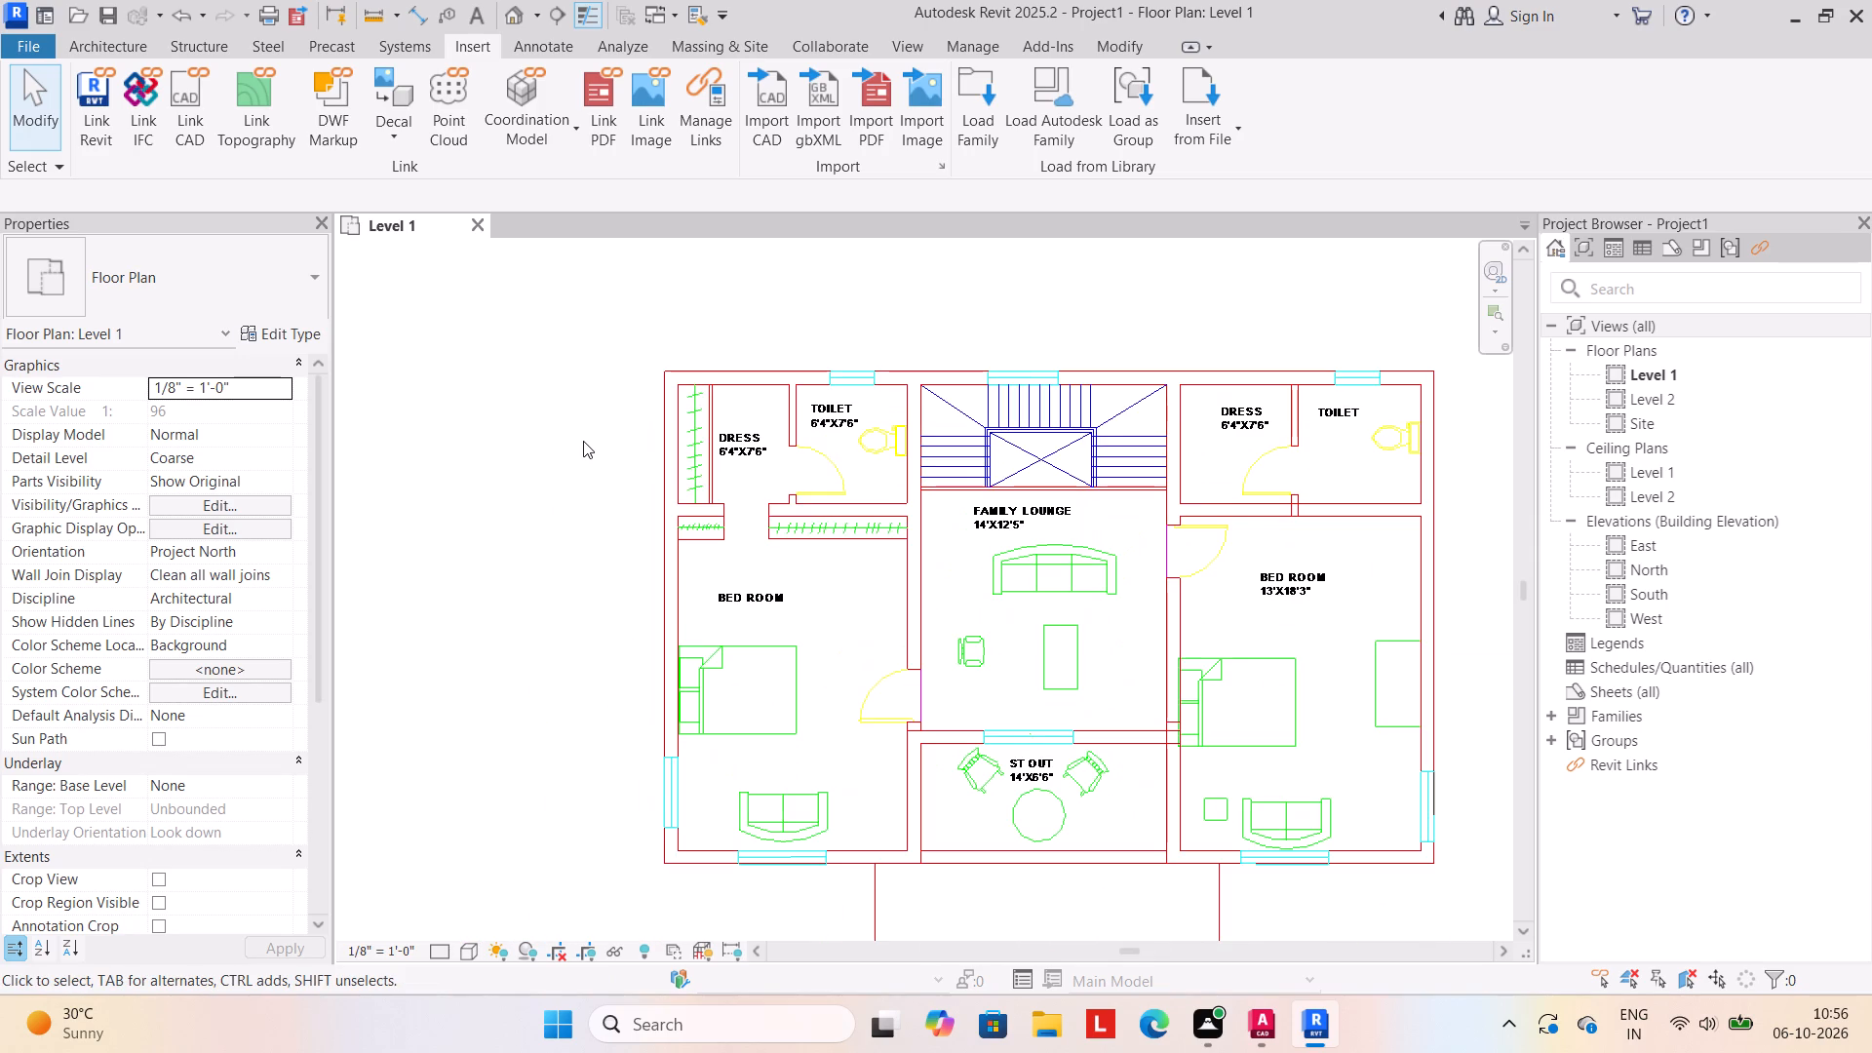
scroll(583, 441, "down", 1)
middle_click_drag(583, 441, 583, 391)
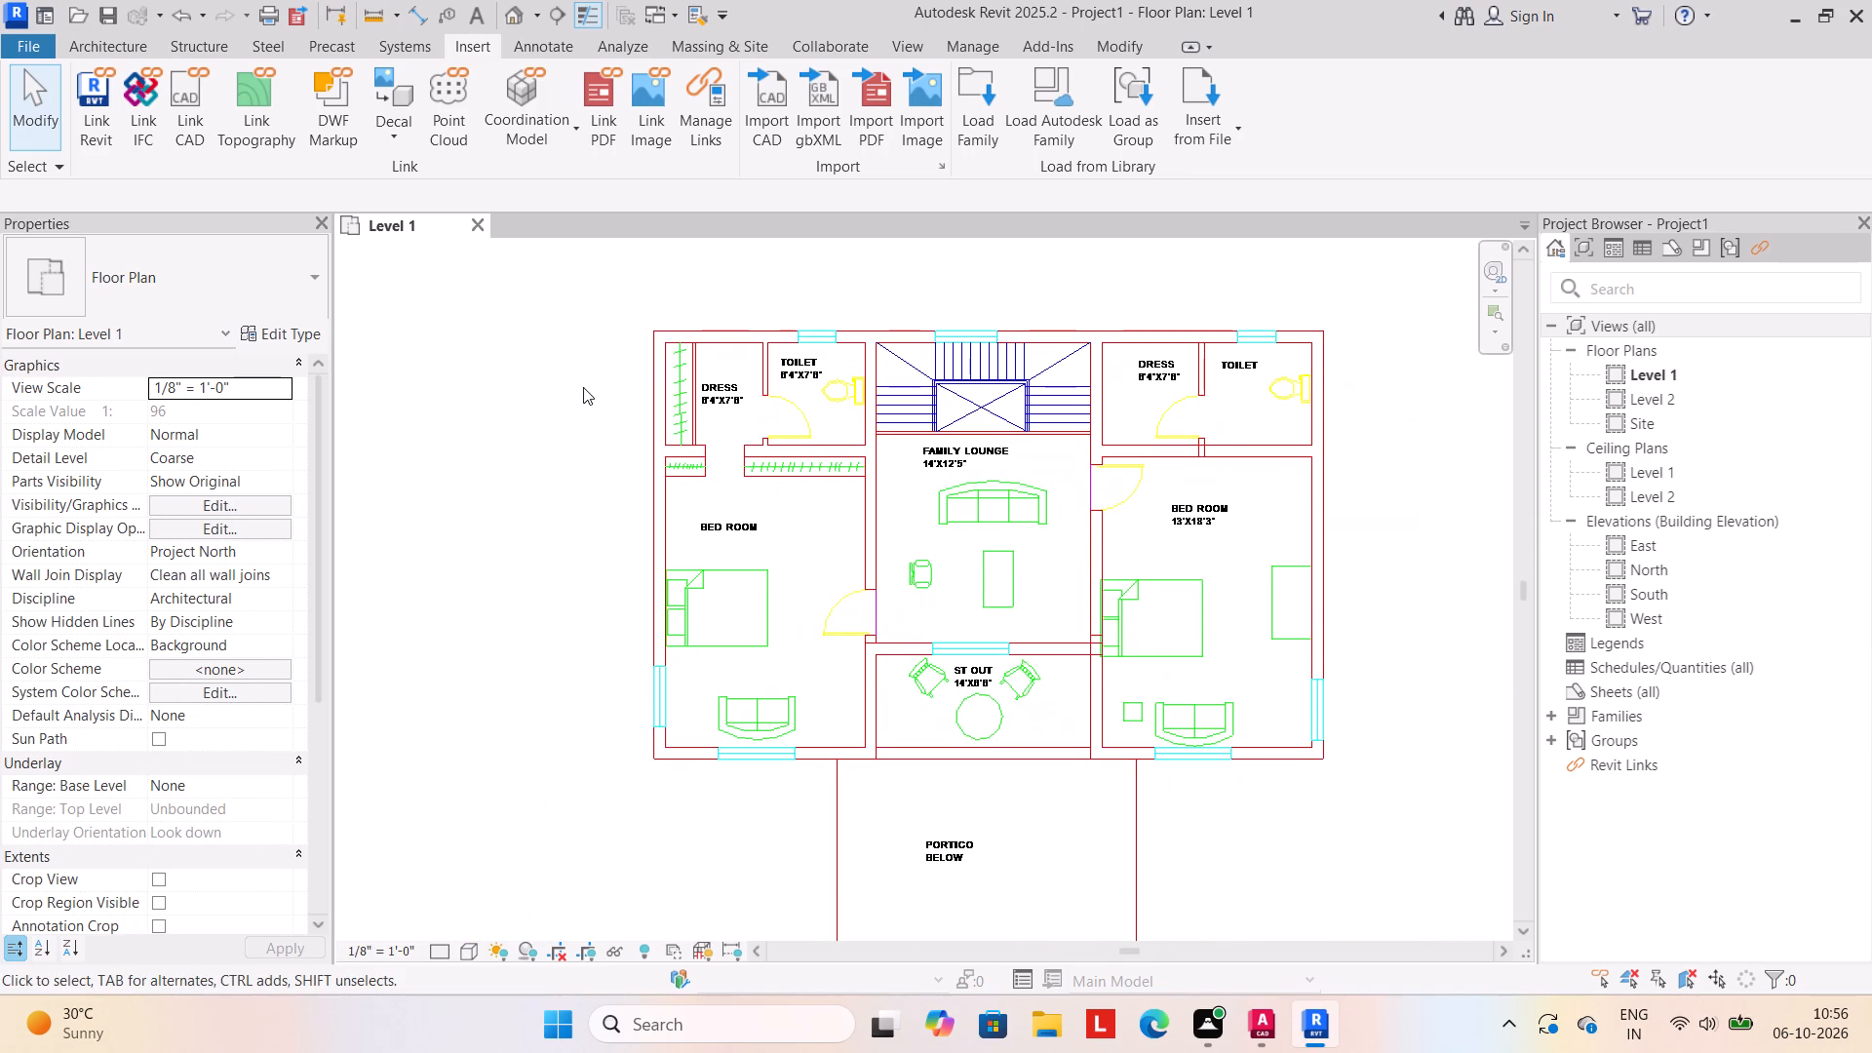
Start a wall and duplicate the basic wall type Generic - 8" under the name WALL9".
left_click(90, 38)
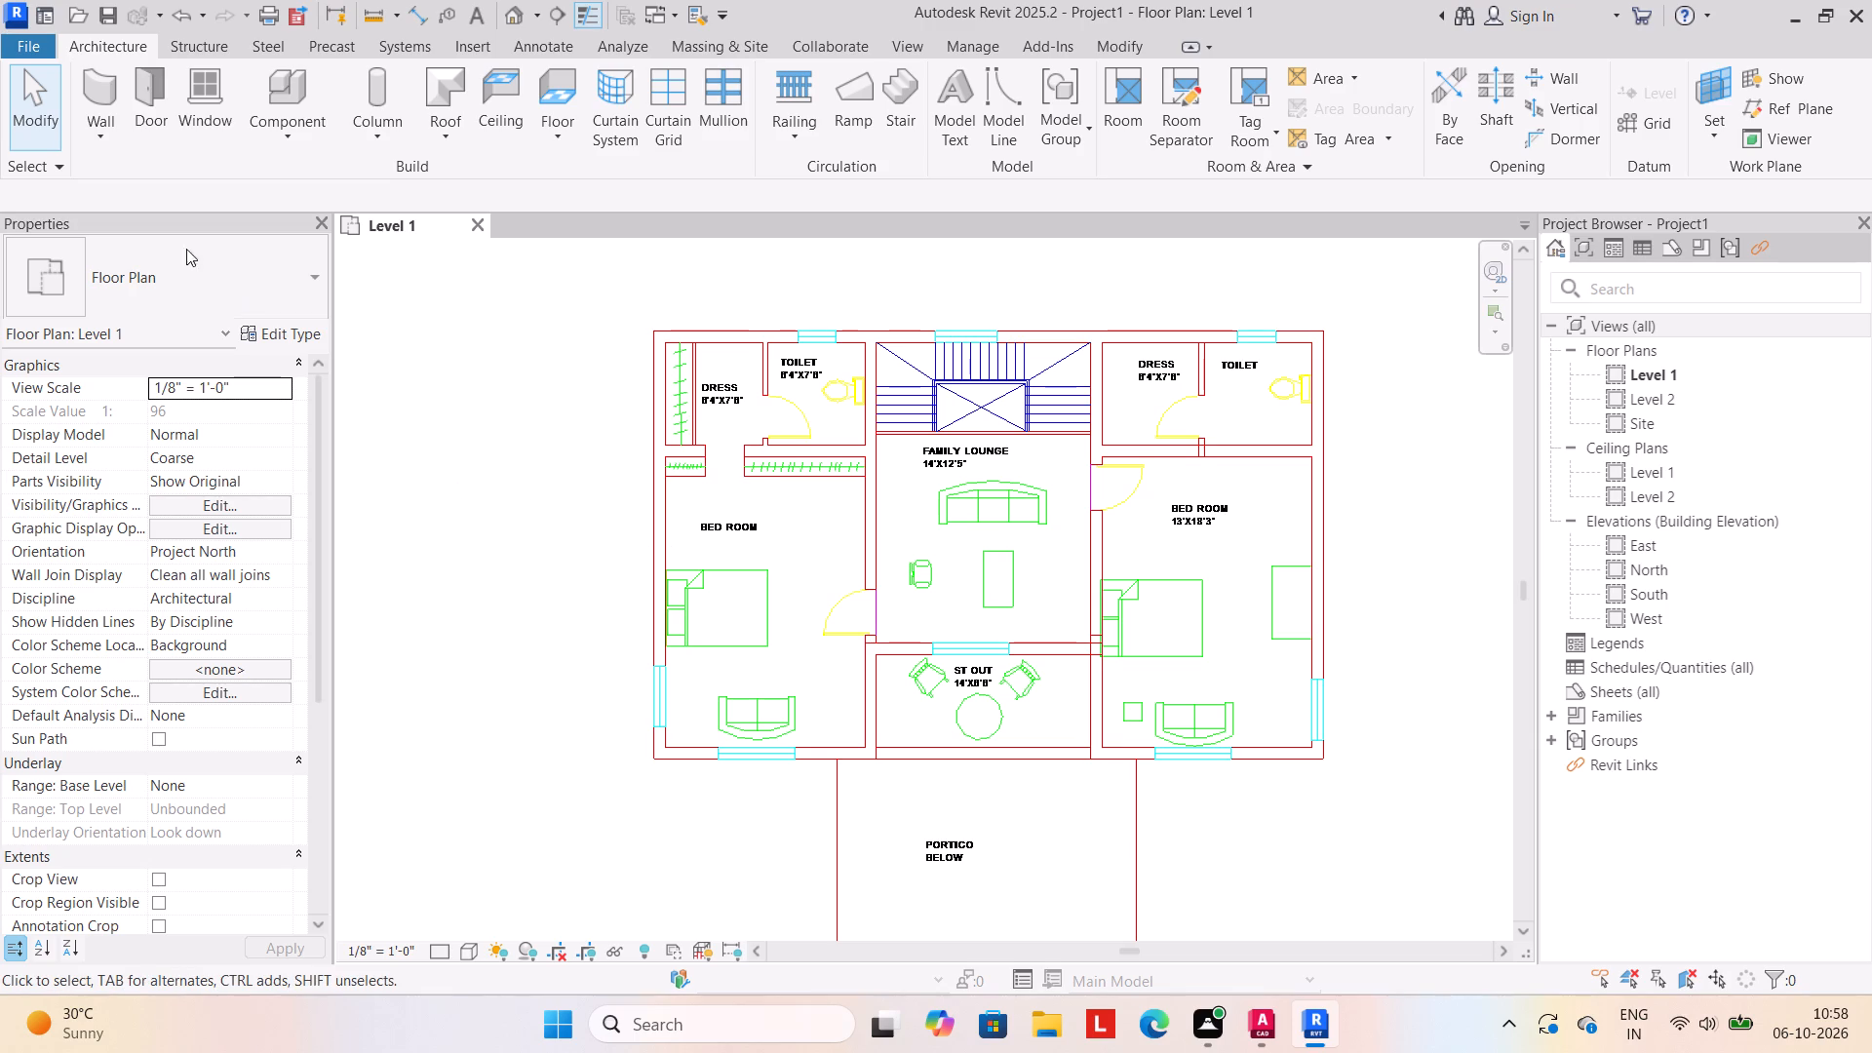
left_click(99, 138)
left_click(131, 171)
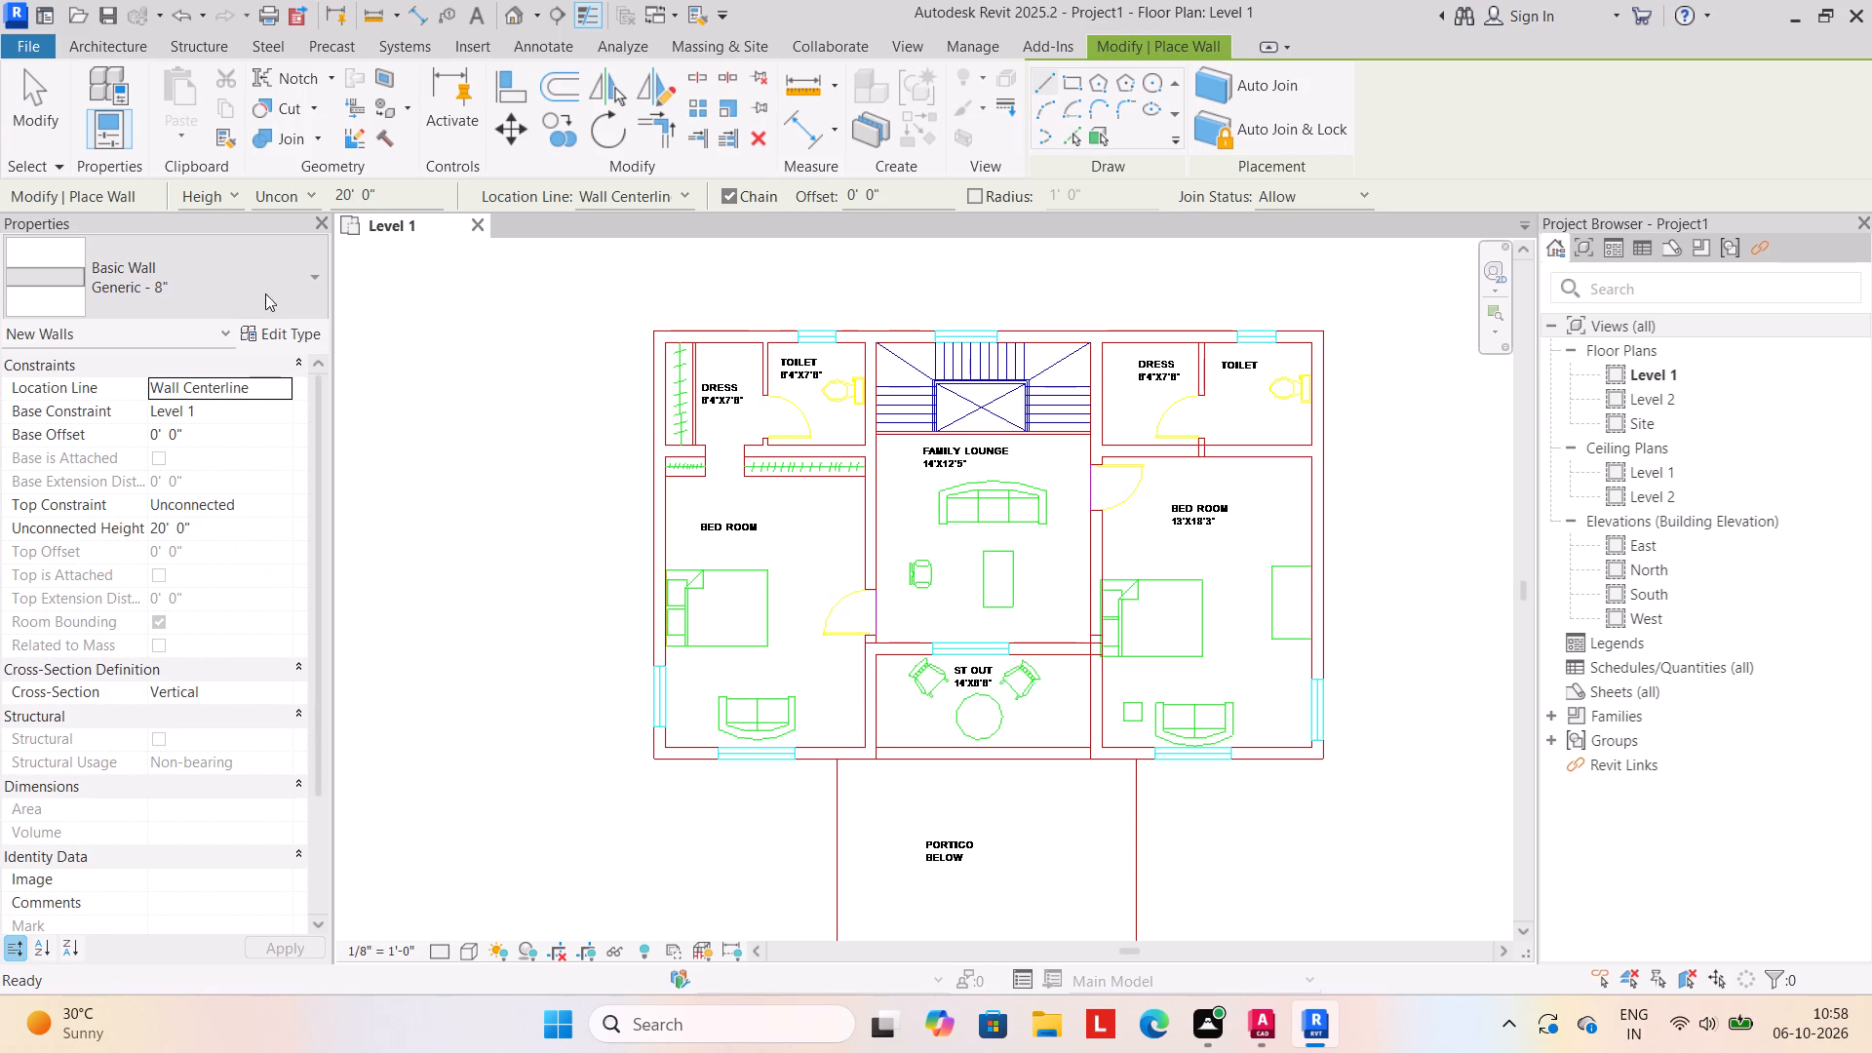
left_click(303, 331)
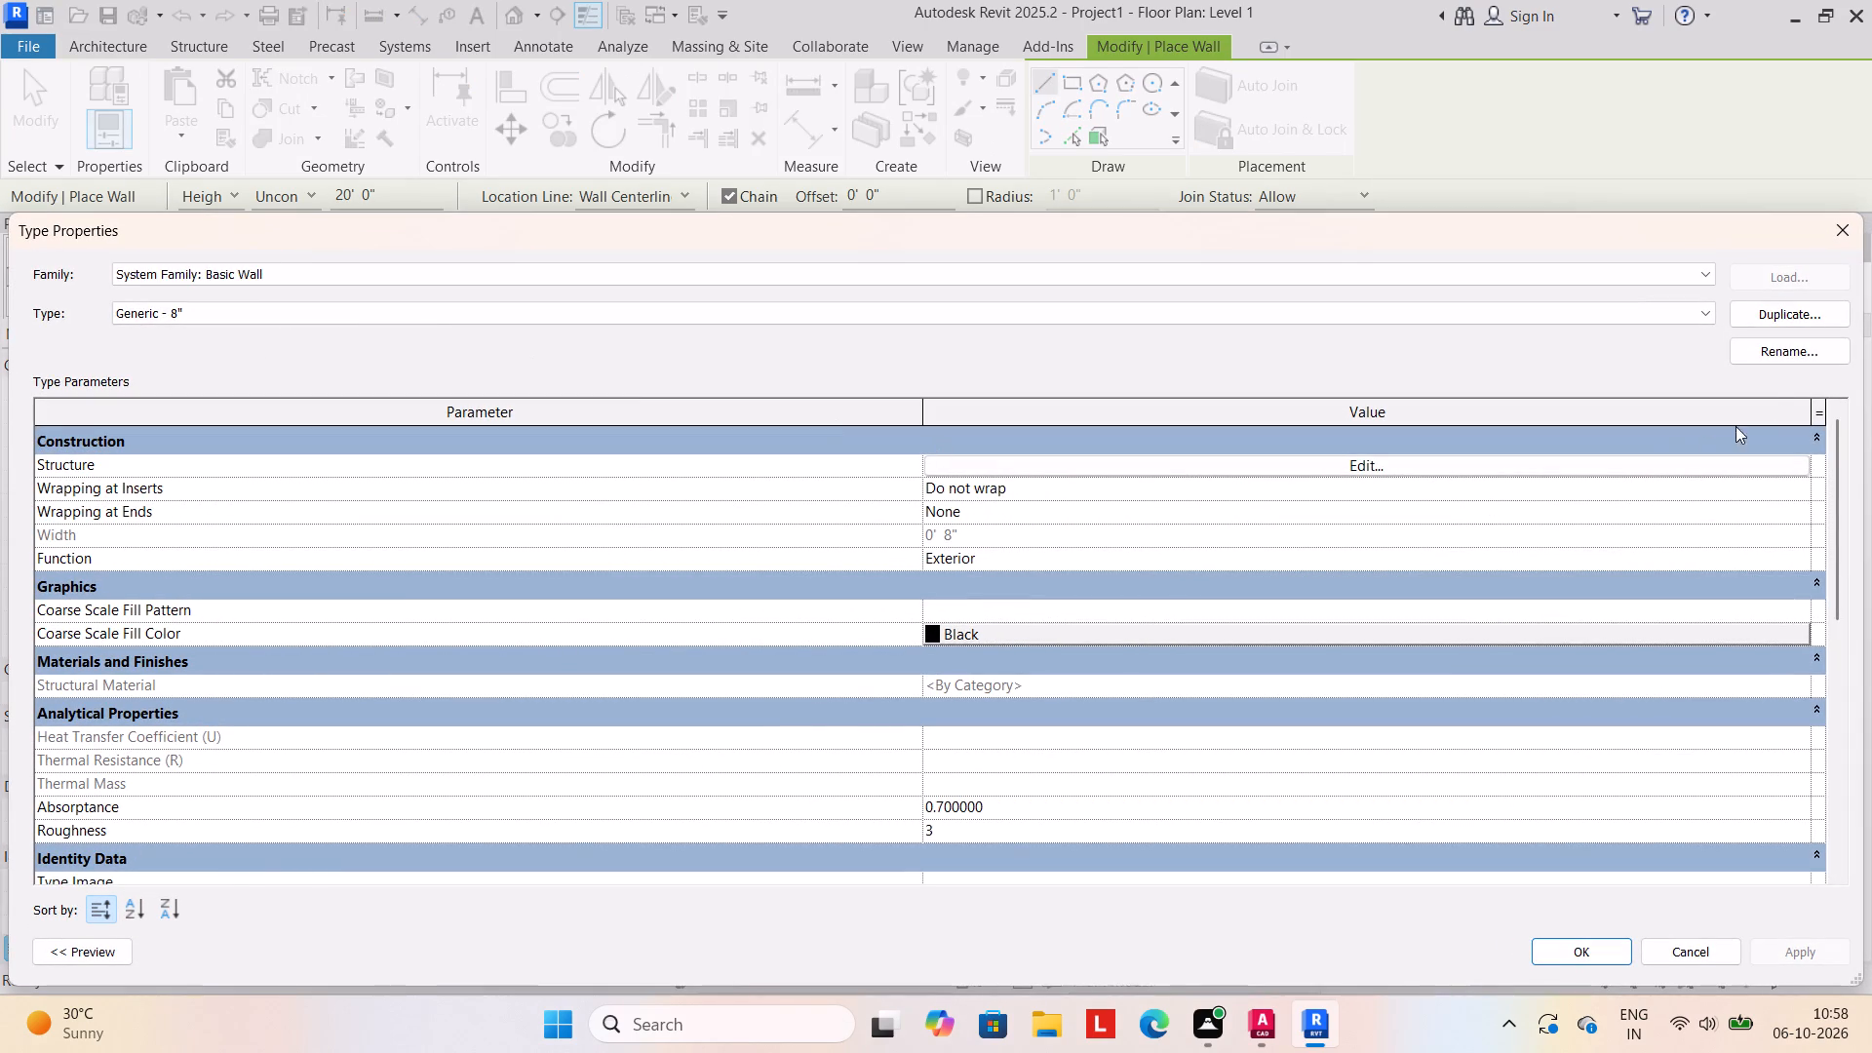
left_click(1821, 314)
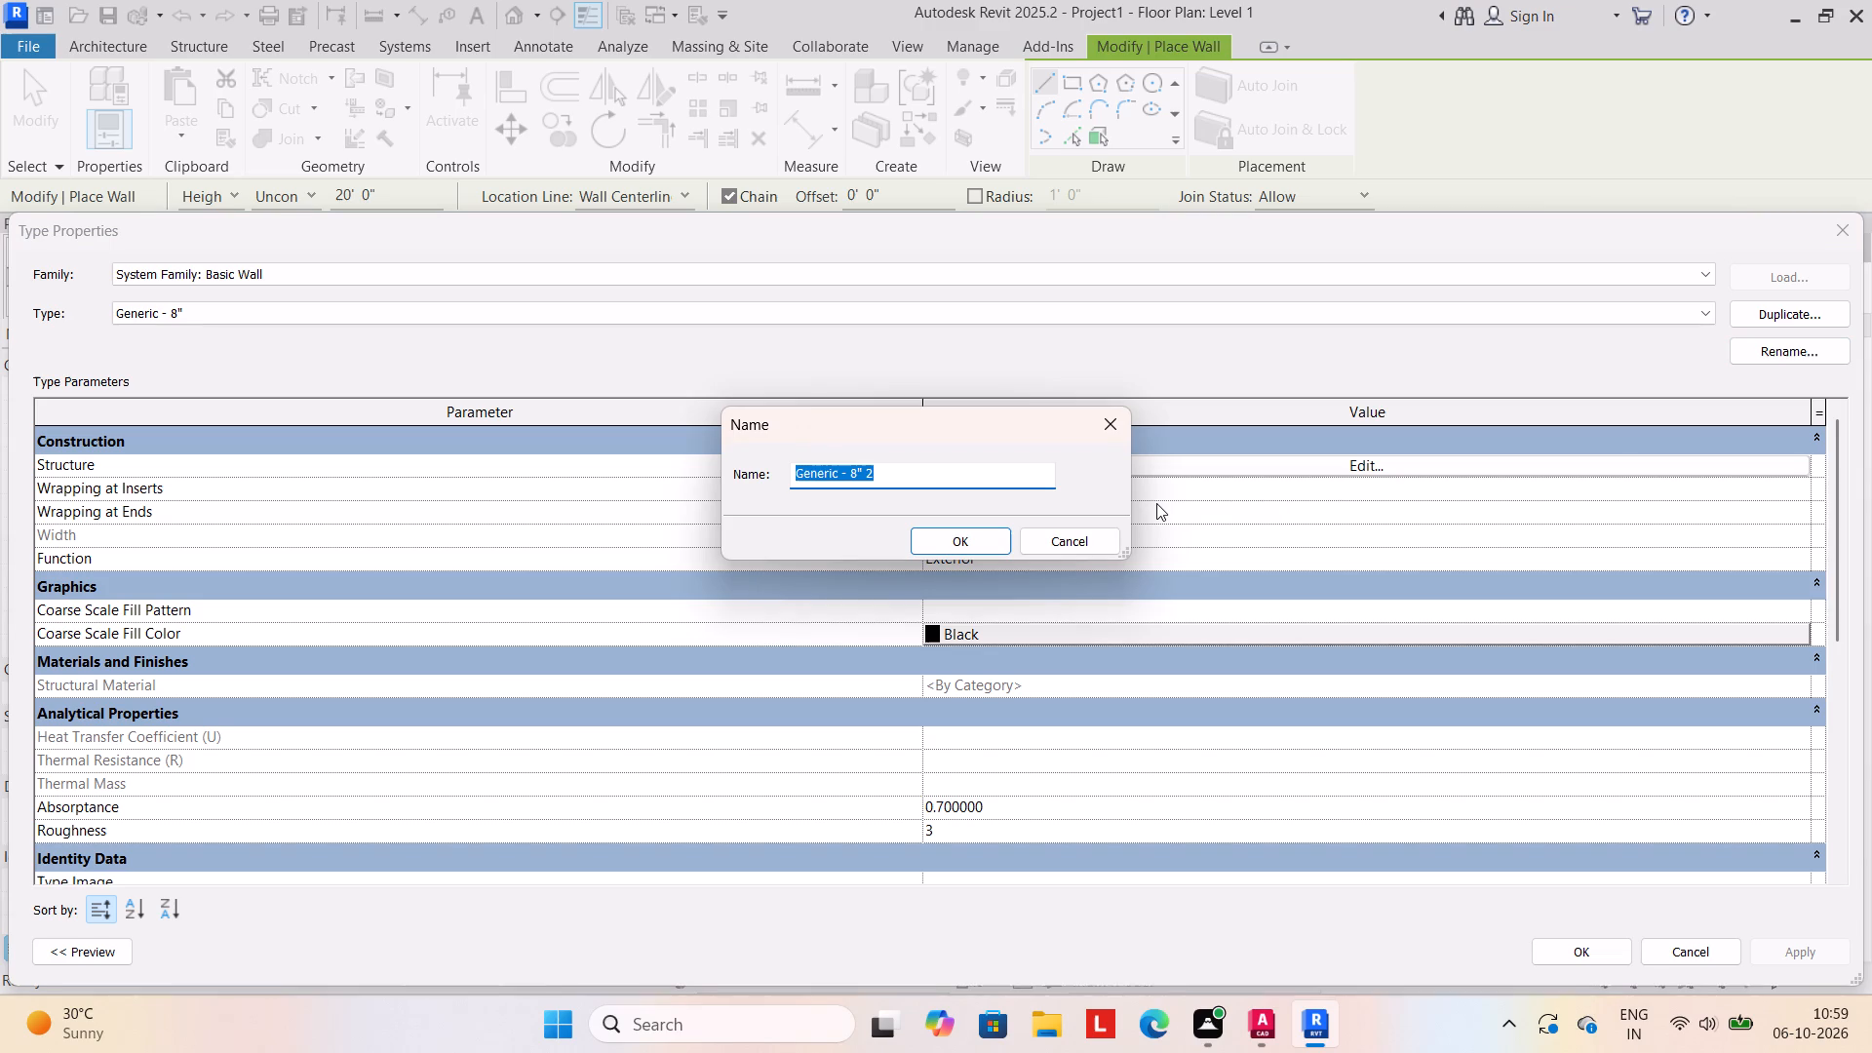
type("WA")
type("LL9\"")
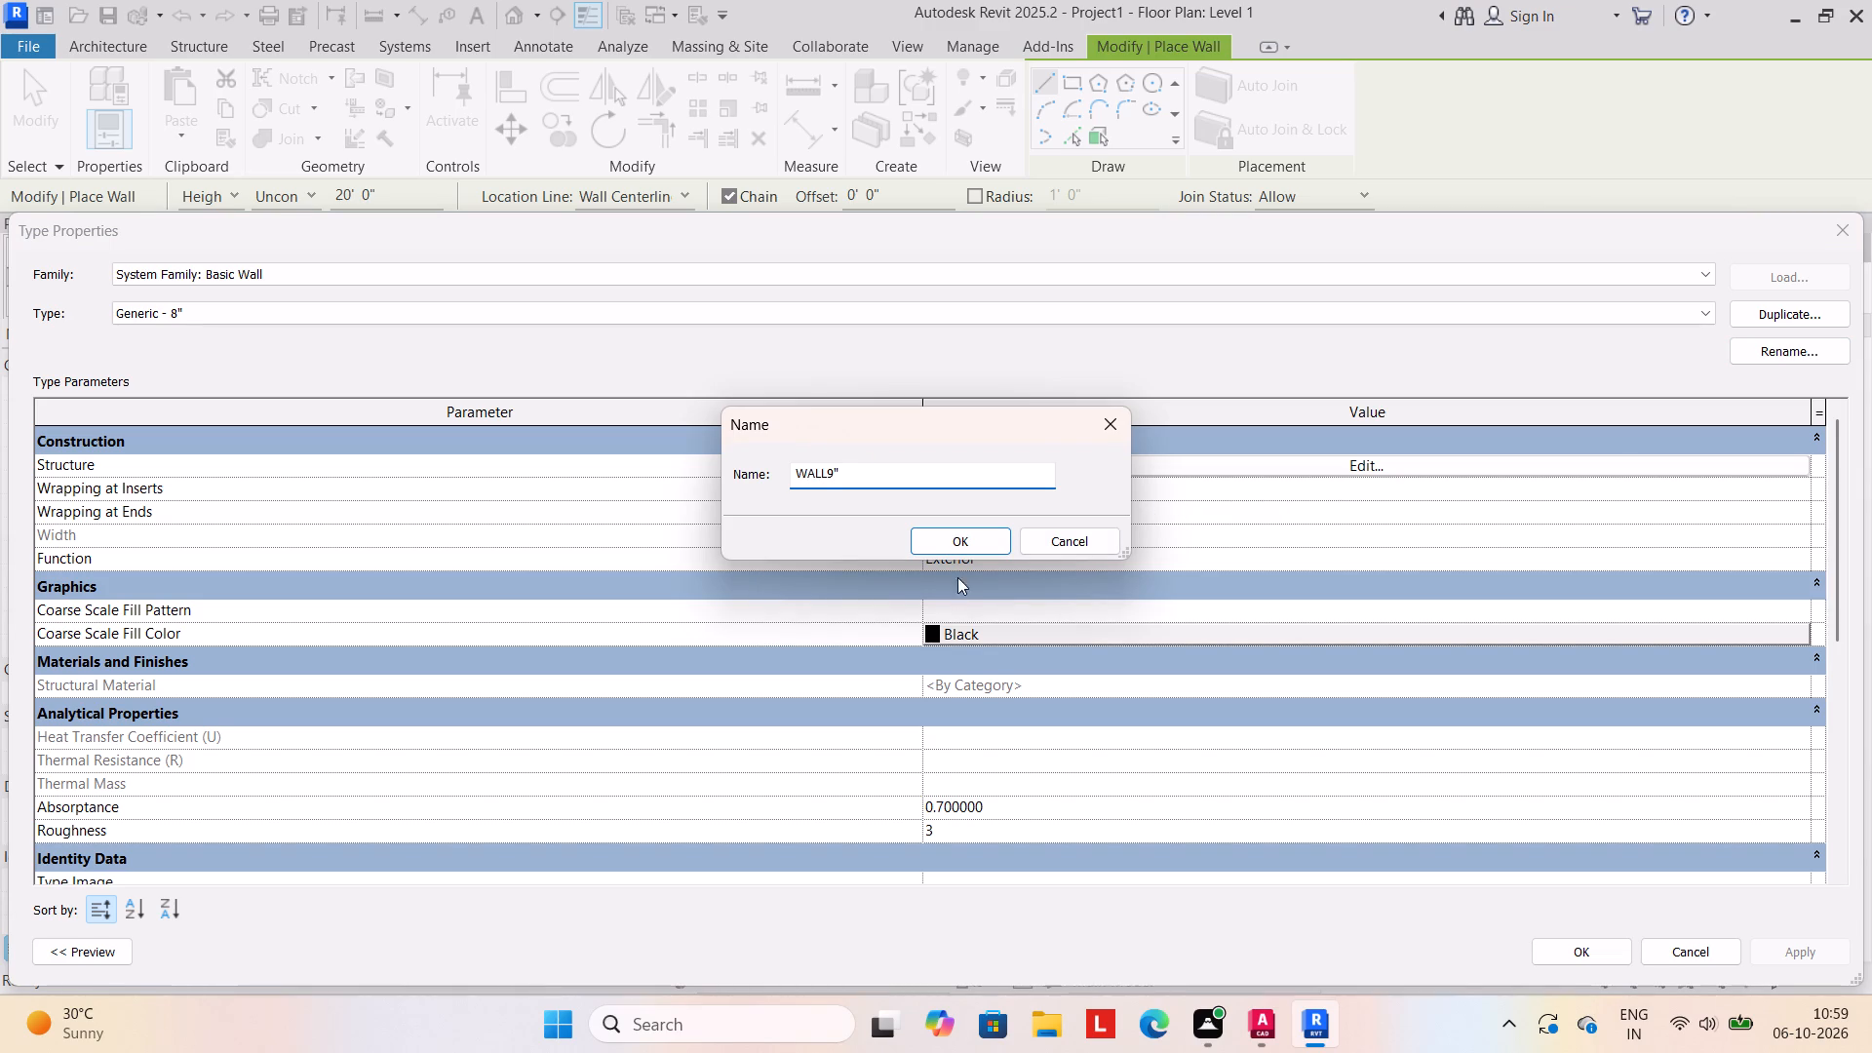
left_click(966, 543)
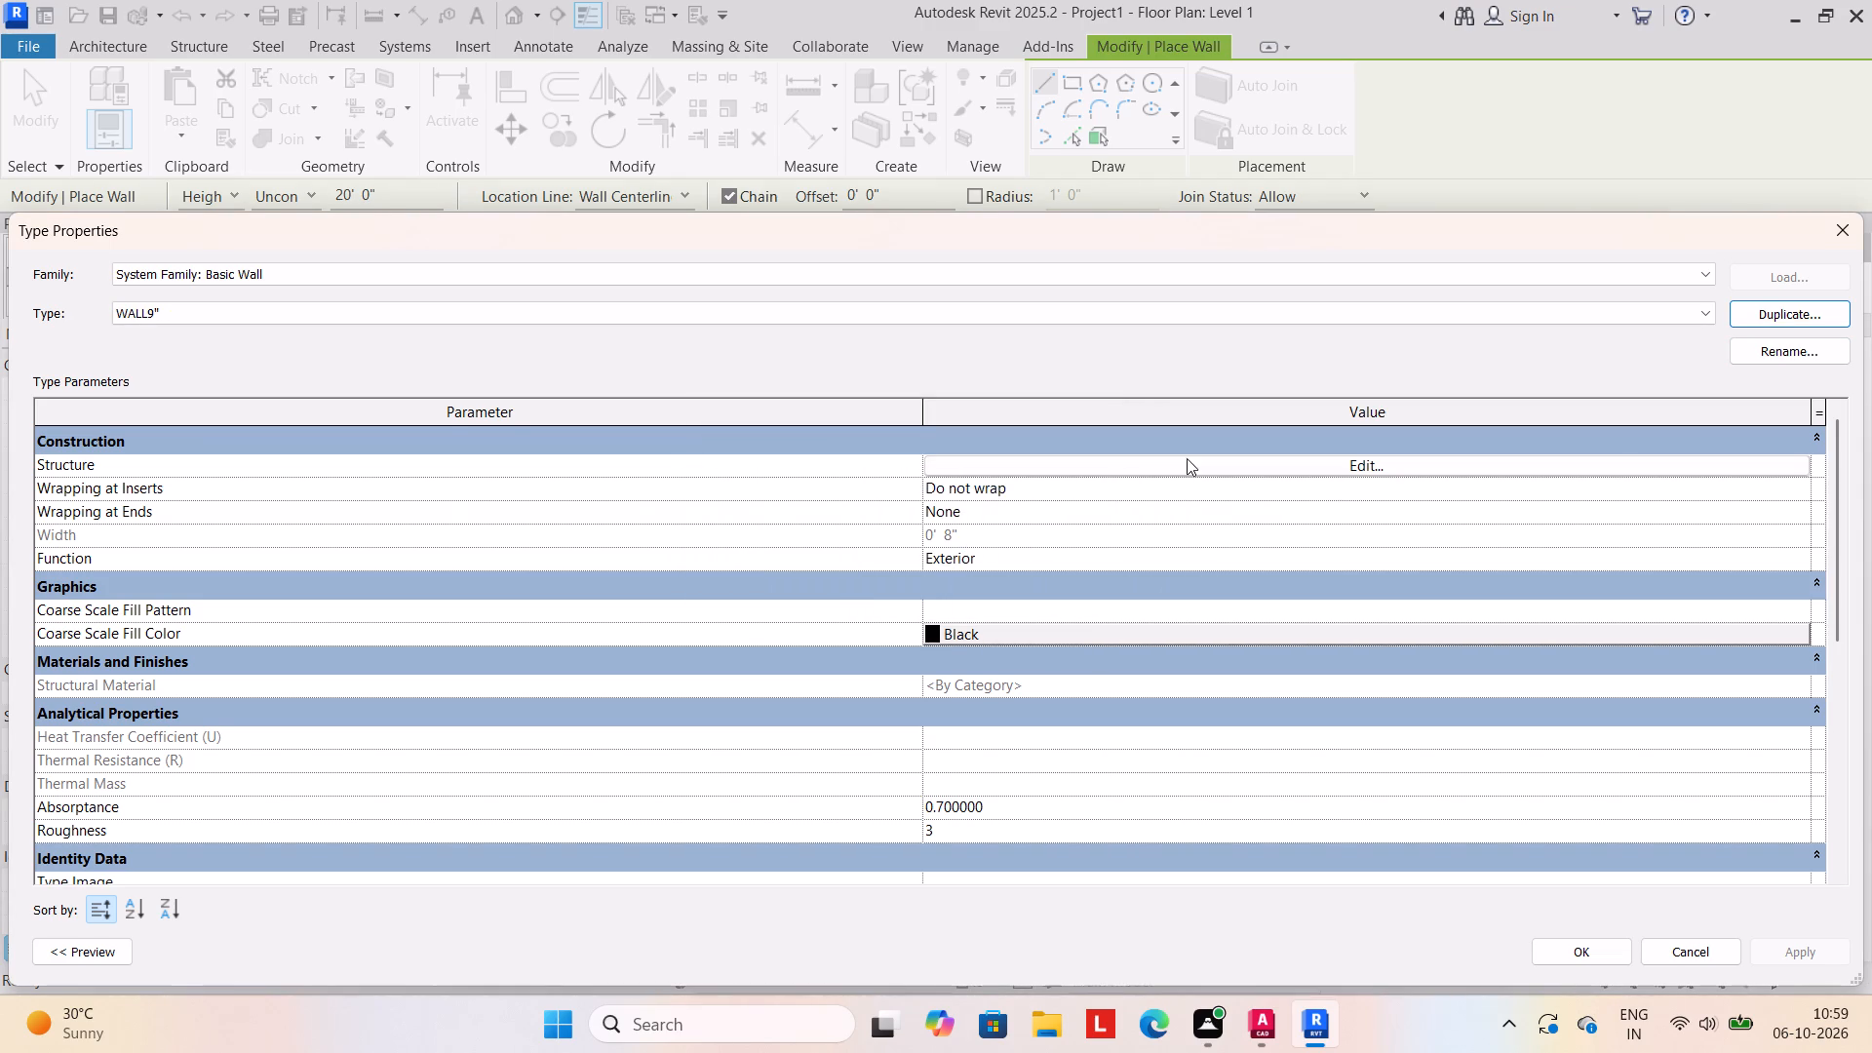
Set the Structure layer thickness of the WALL9" type to 9" and apply the type changes.
left_click(1188, 461)
left_click(886, 461)
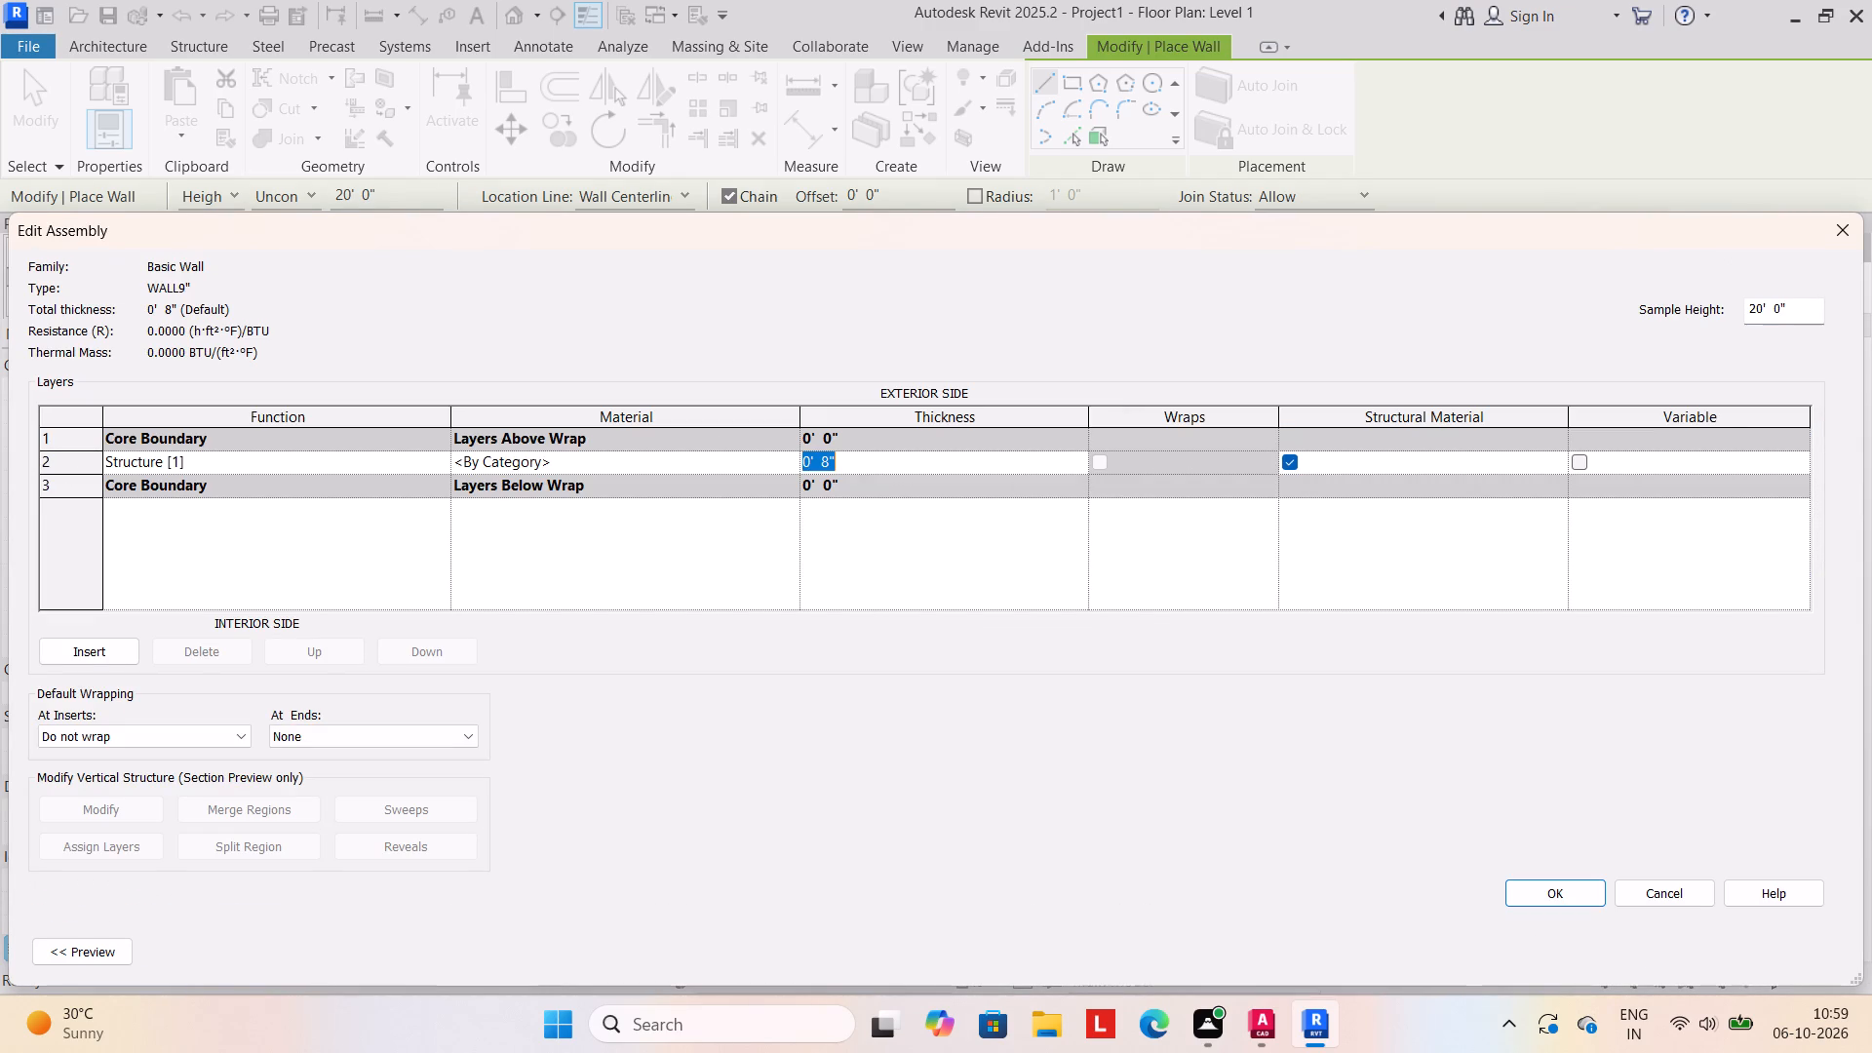
type("9\"")
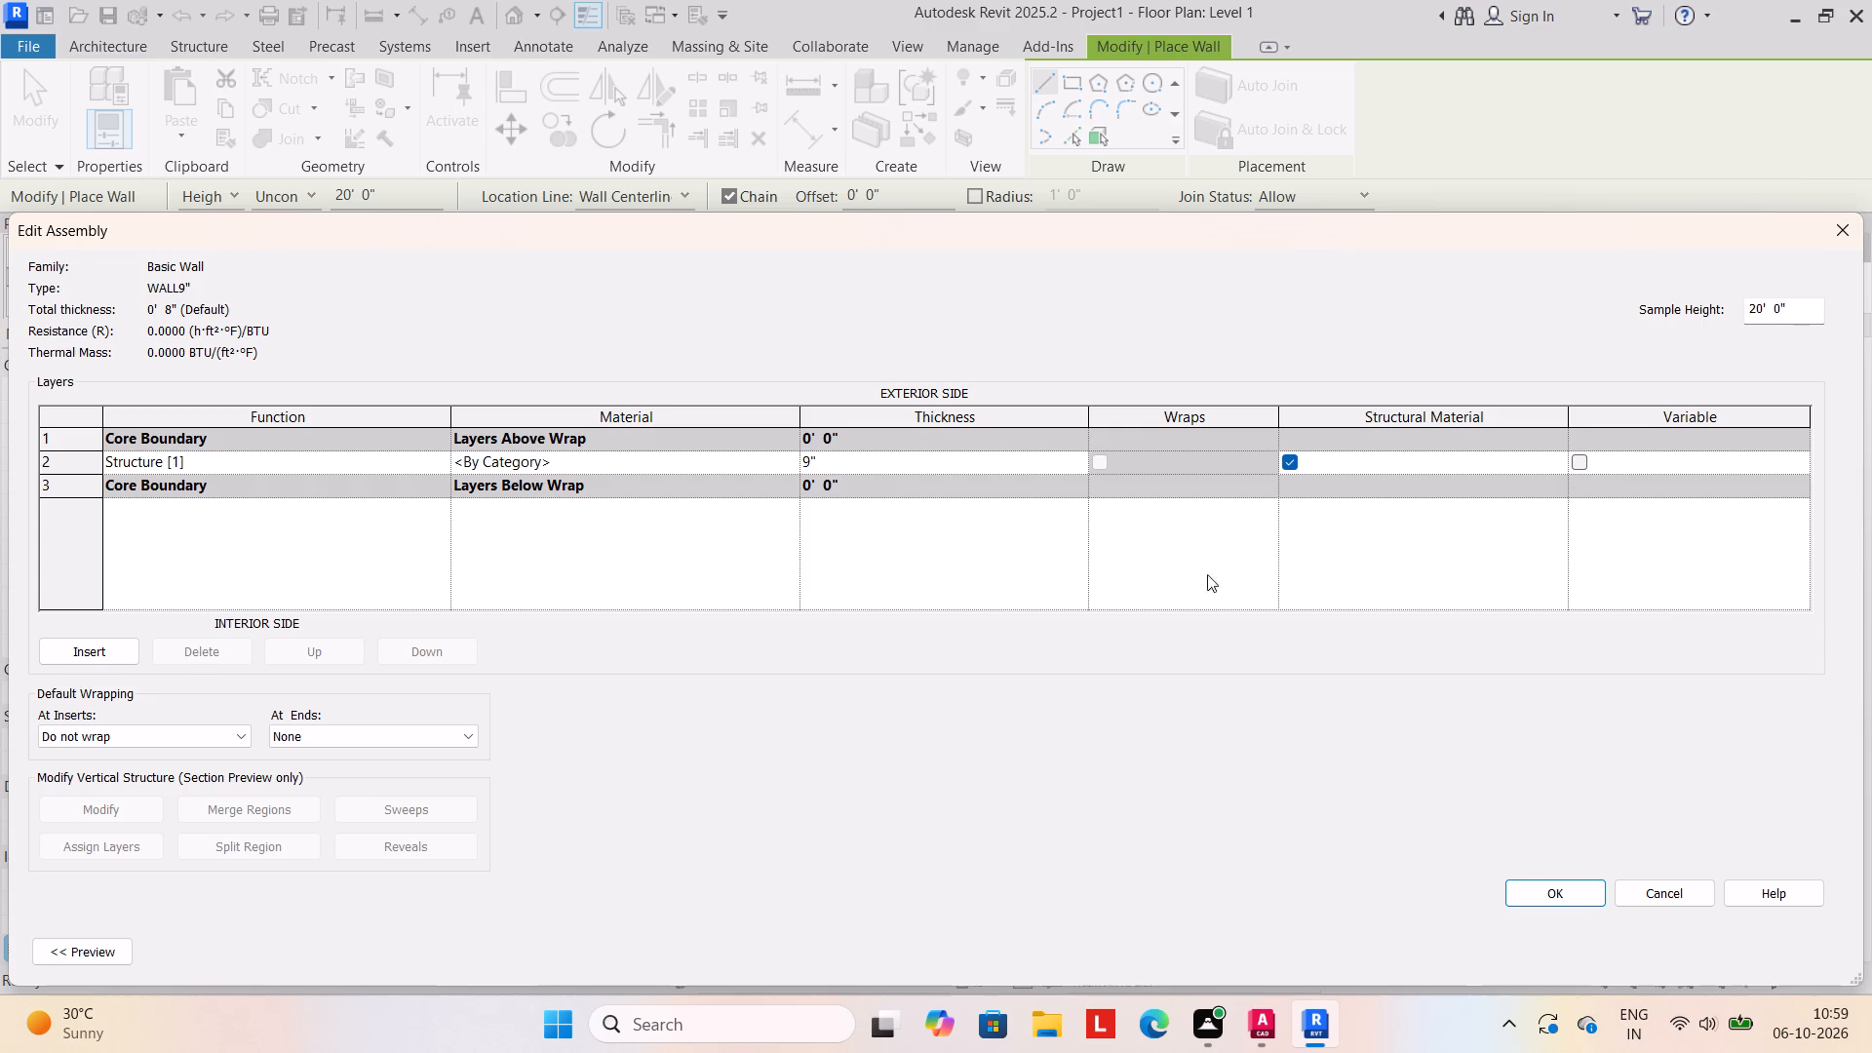
left_click(1550, 889)
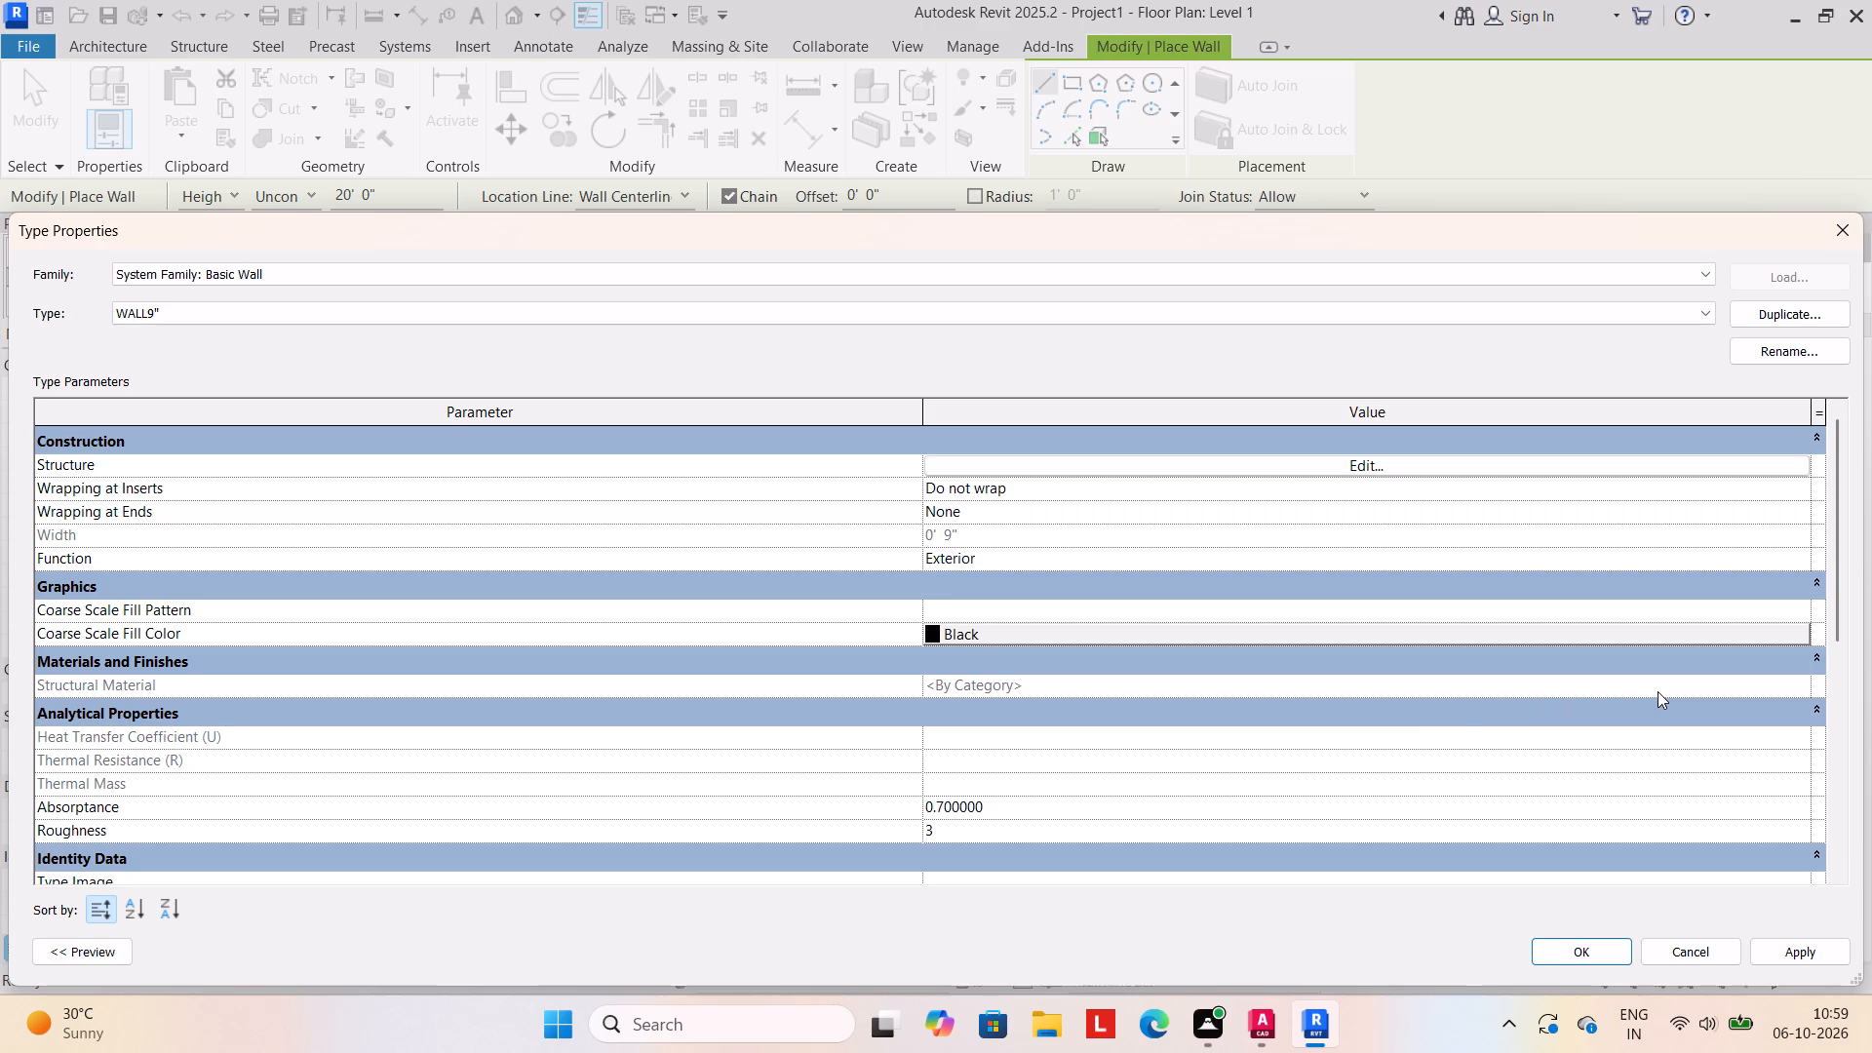
left_click(1809, 955)
left_click(1581, 945)
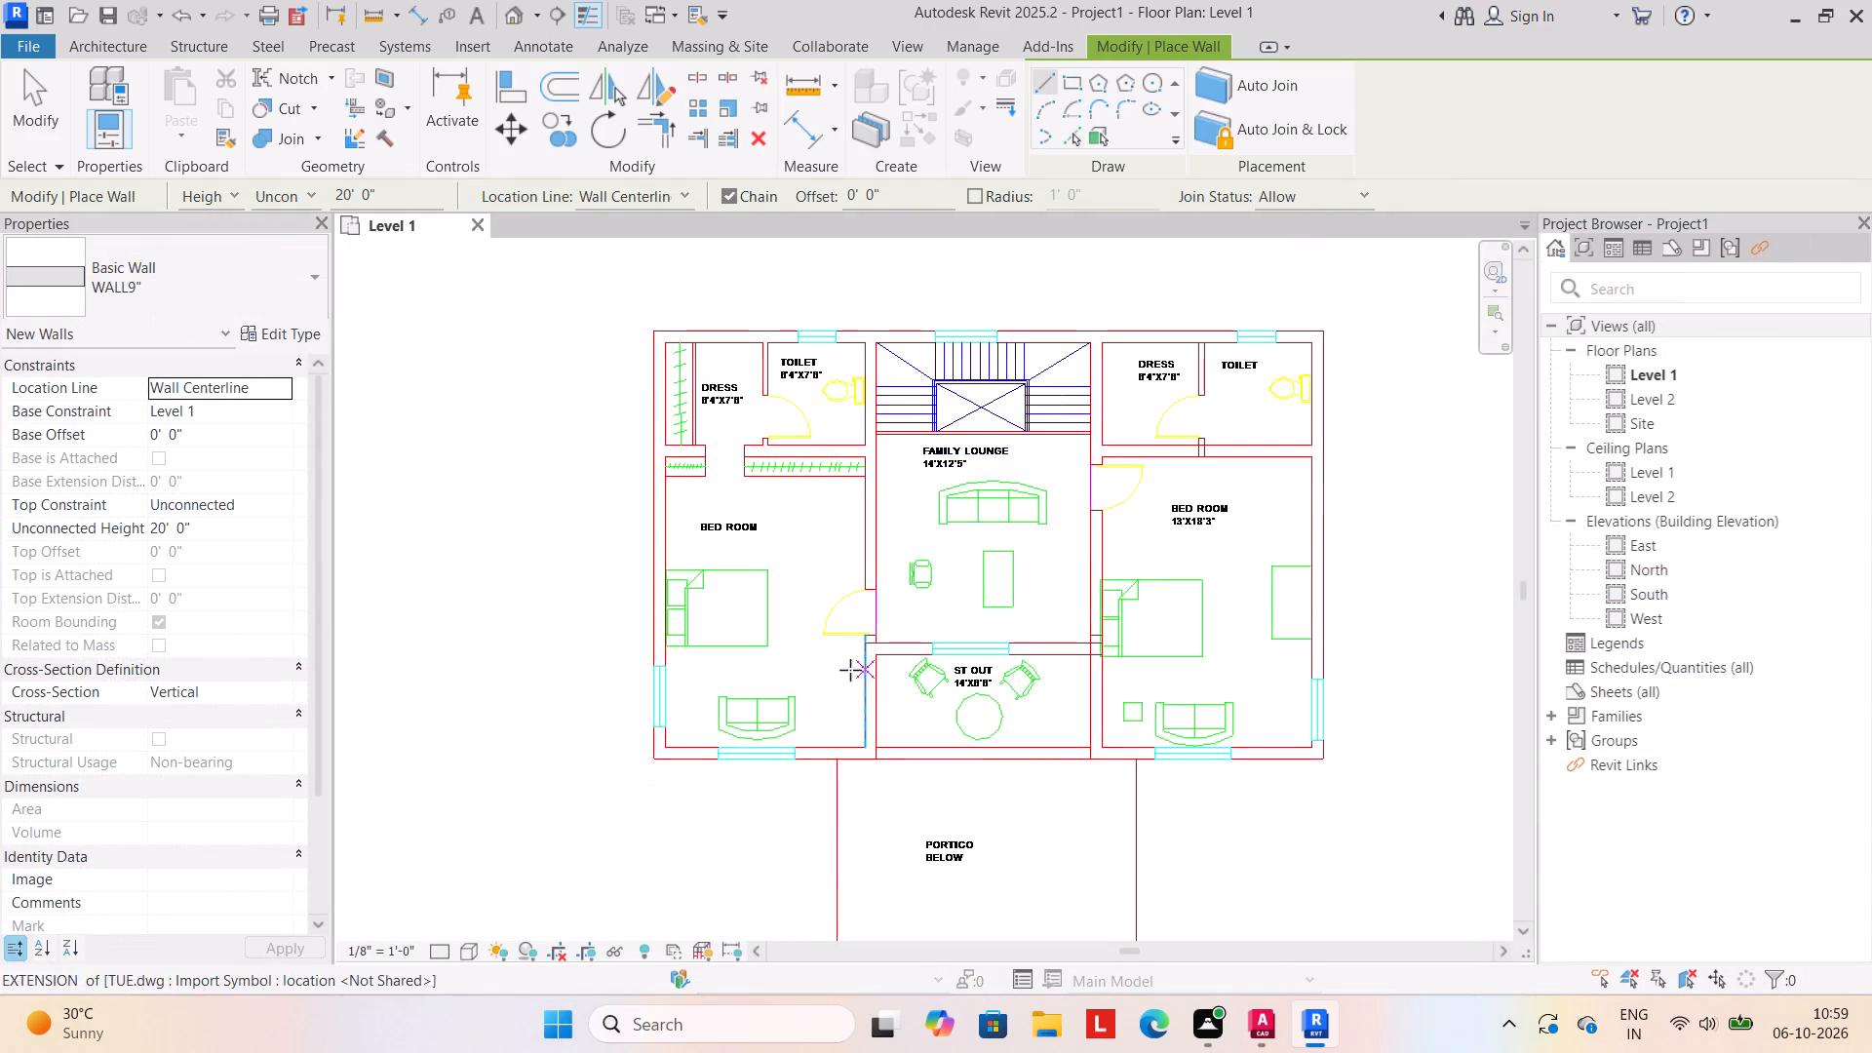
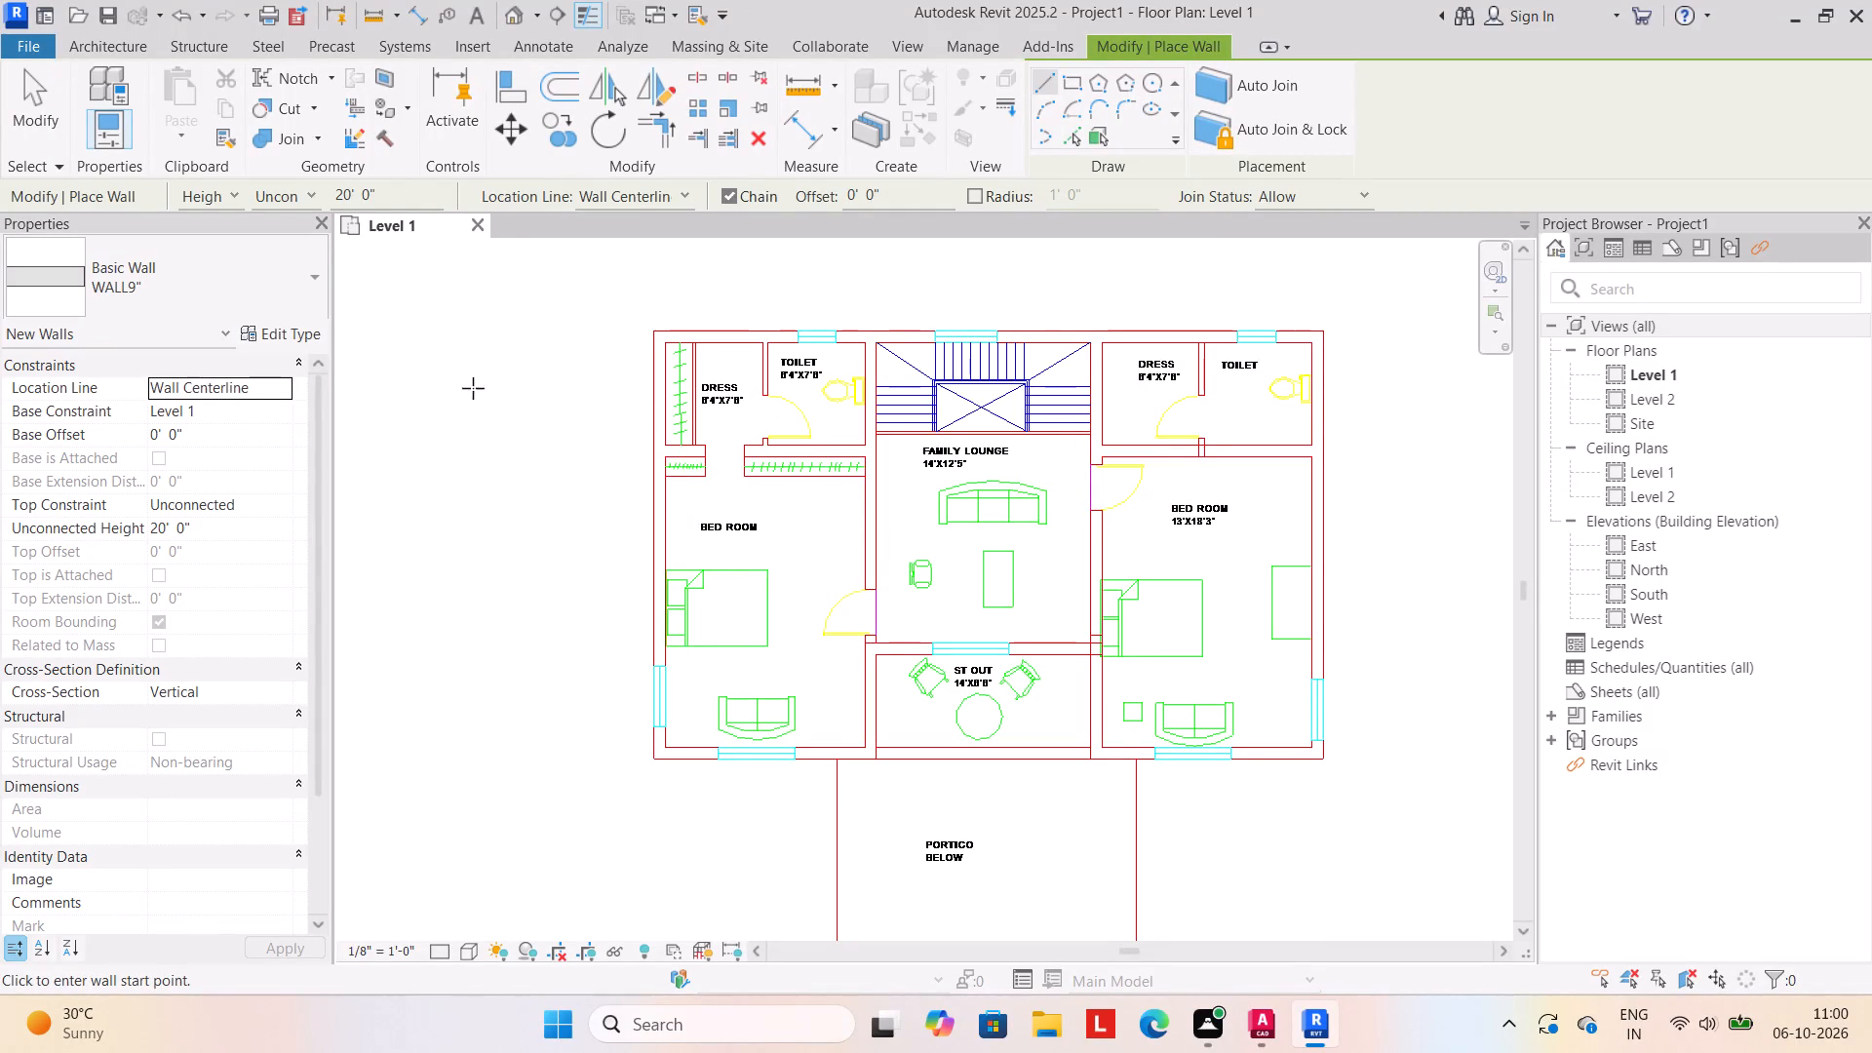
Measure the thickness of the partition between the DRESS and TOILET rooms on the plan's left side.
left_click(368, 8)
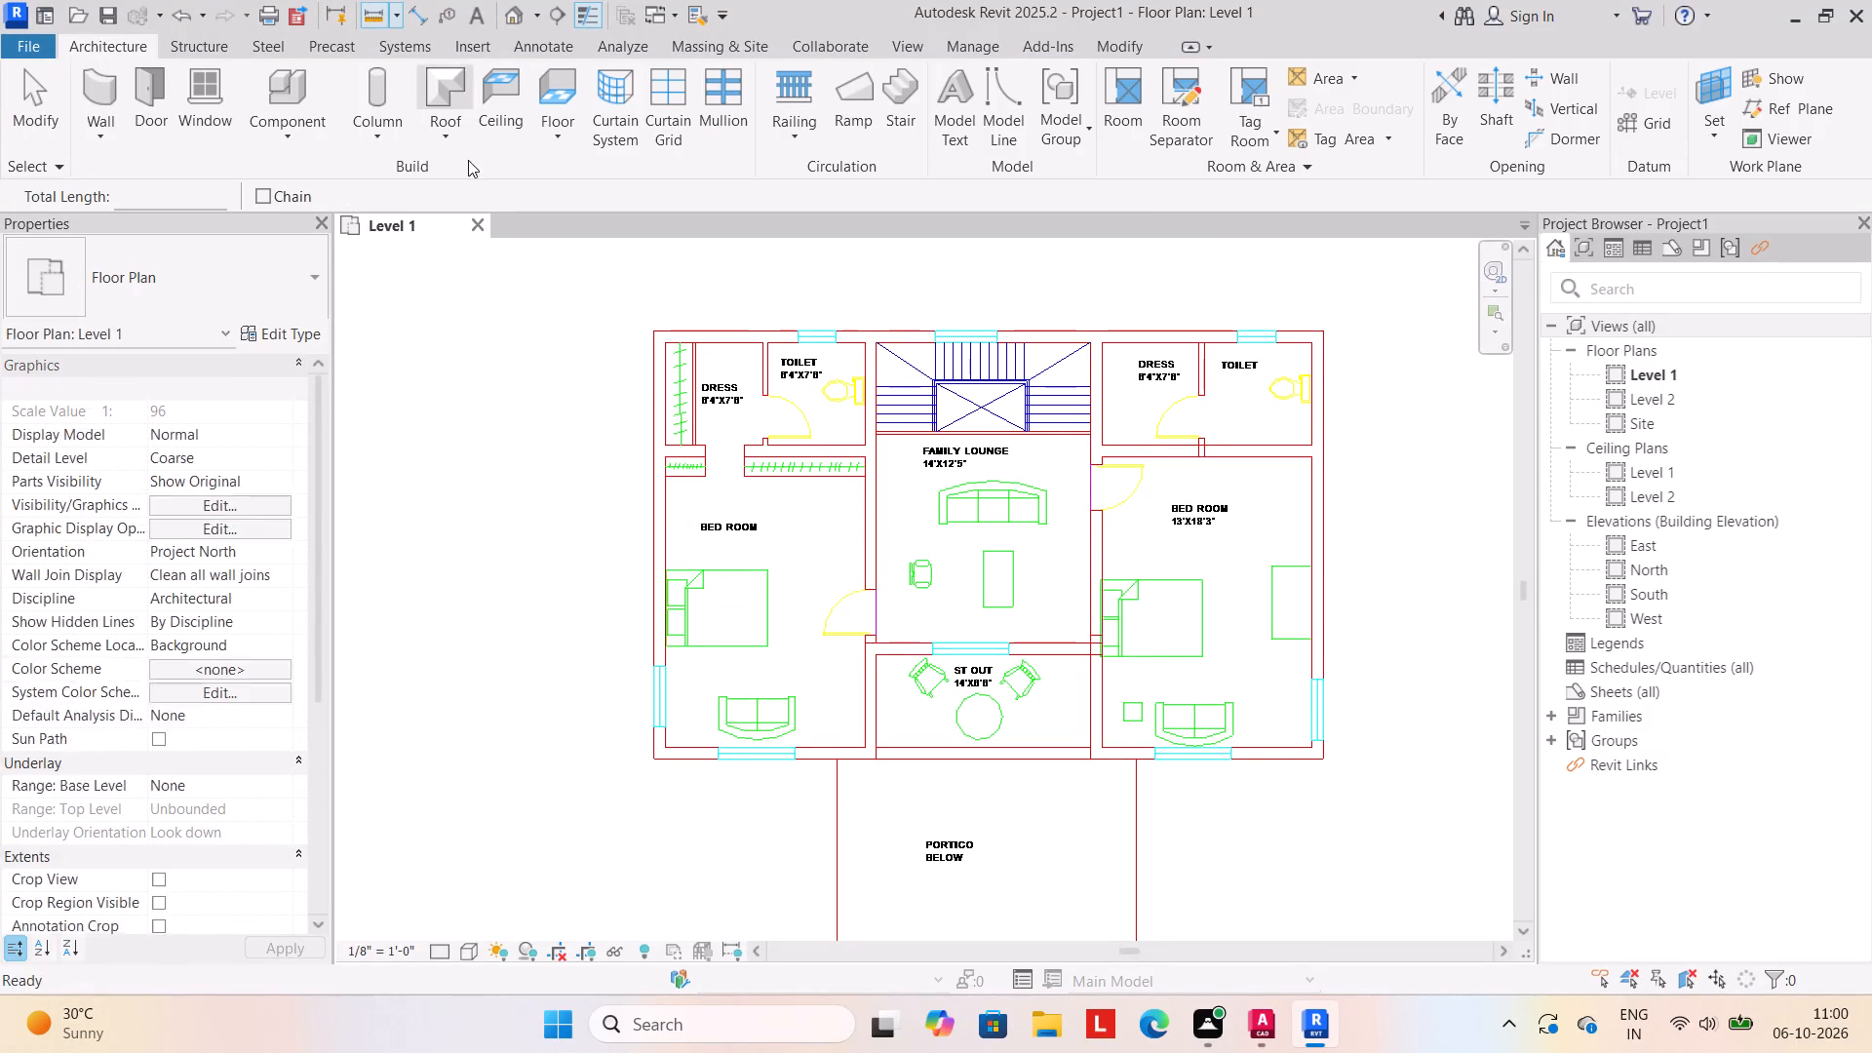
scroll(782, 399, "up", 4)
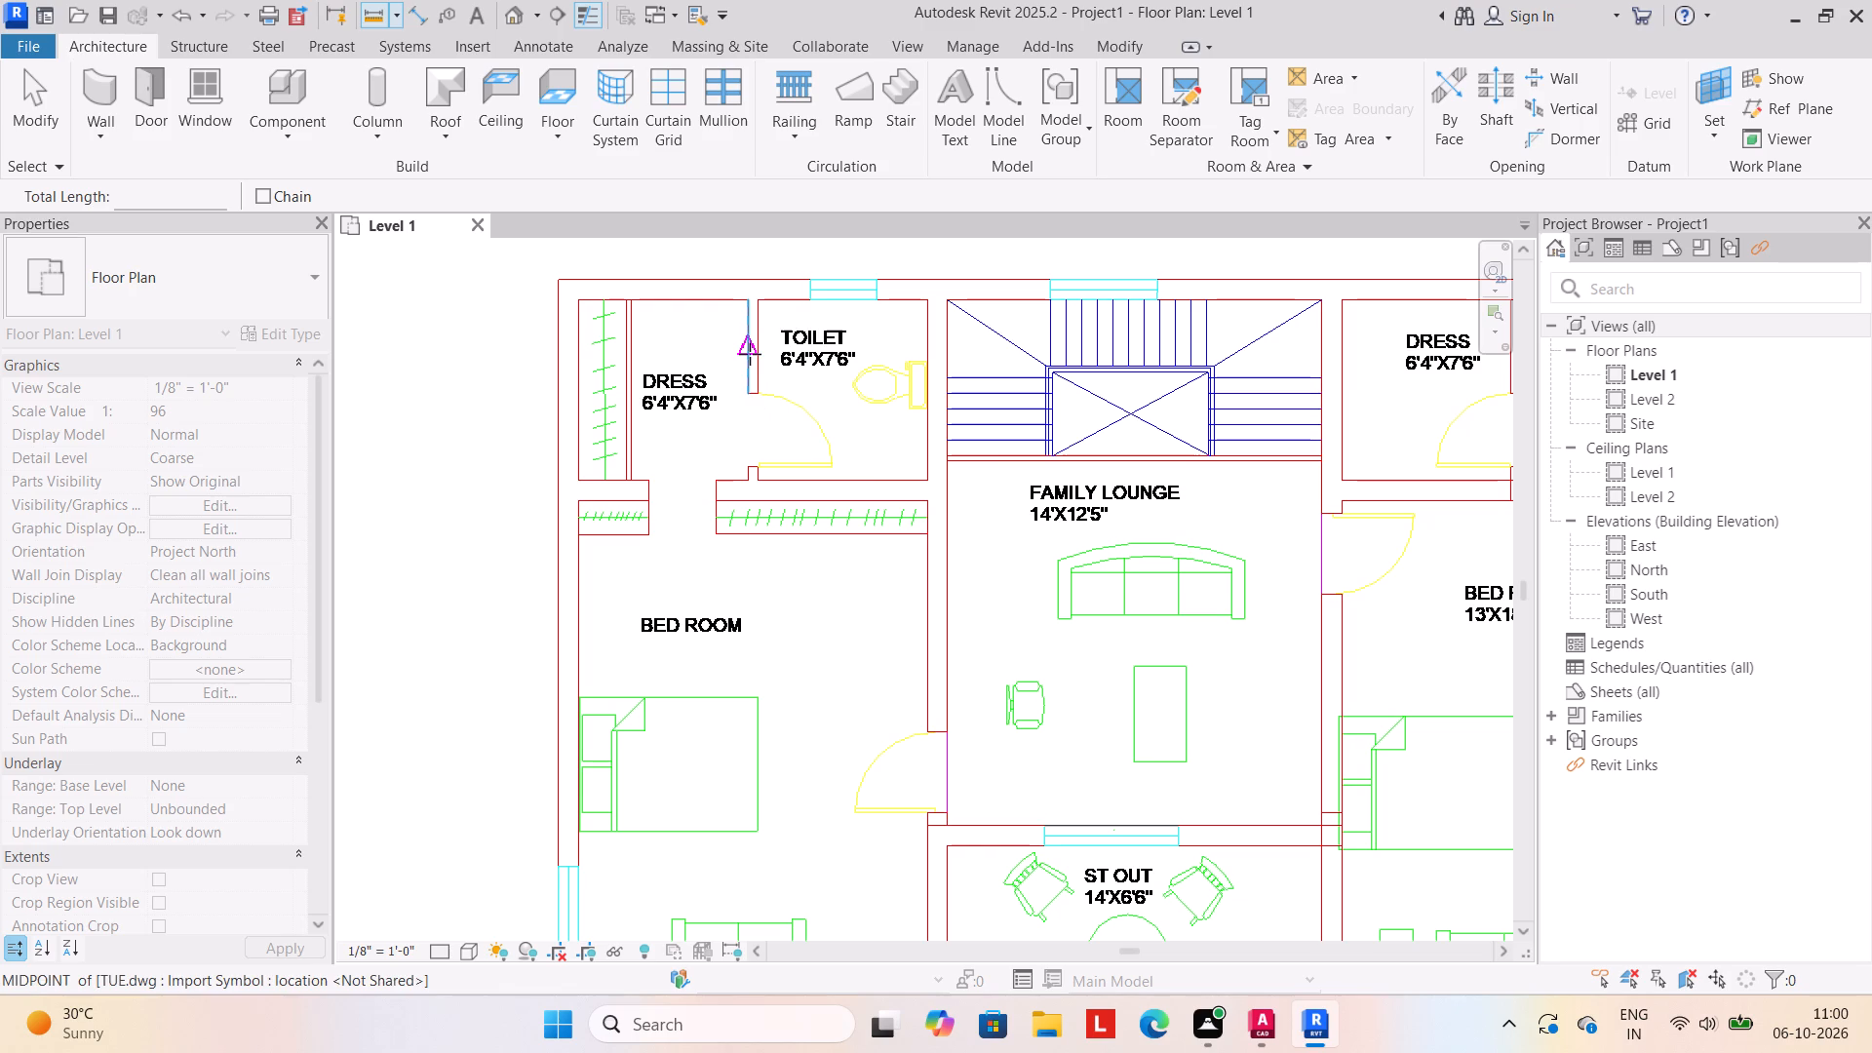
left_click(750, 354)
key("Escape")
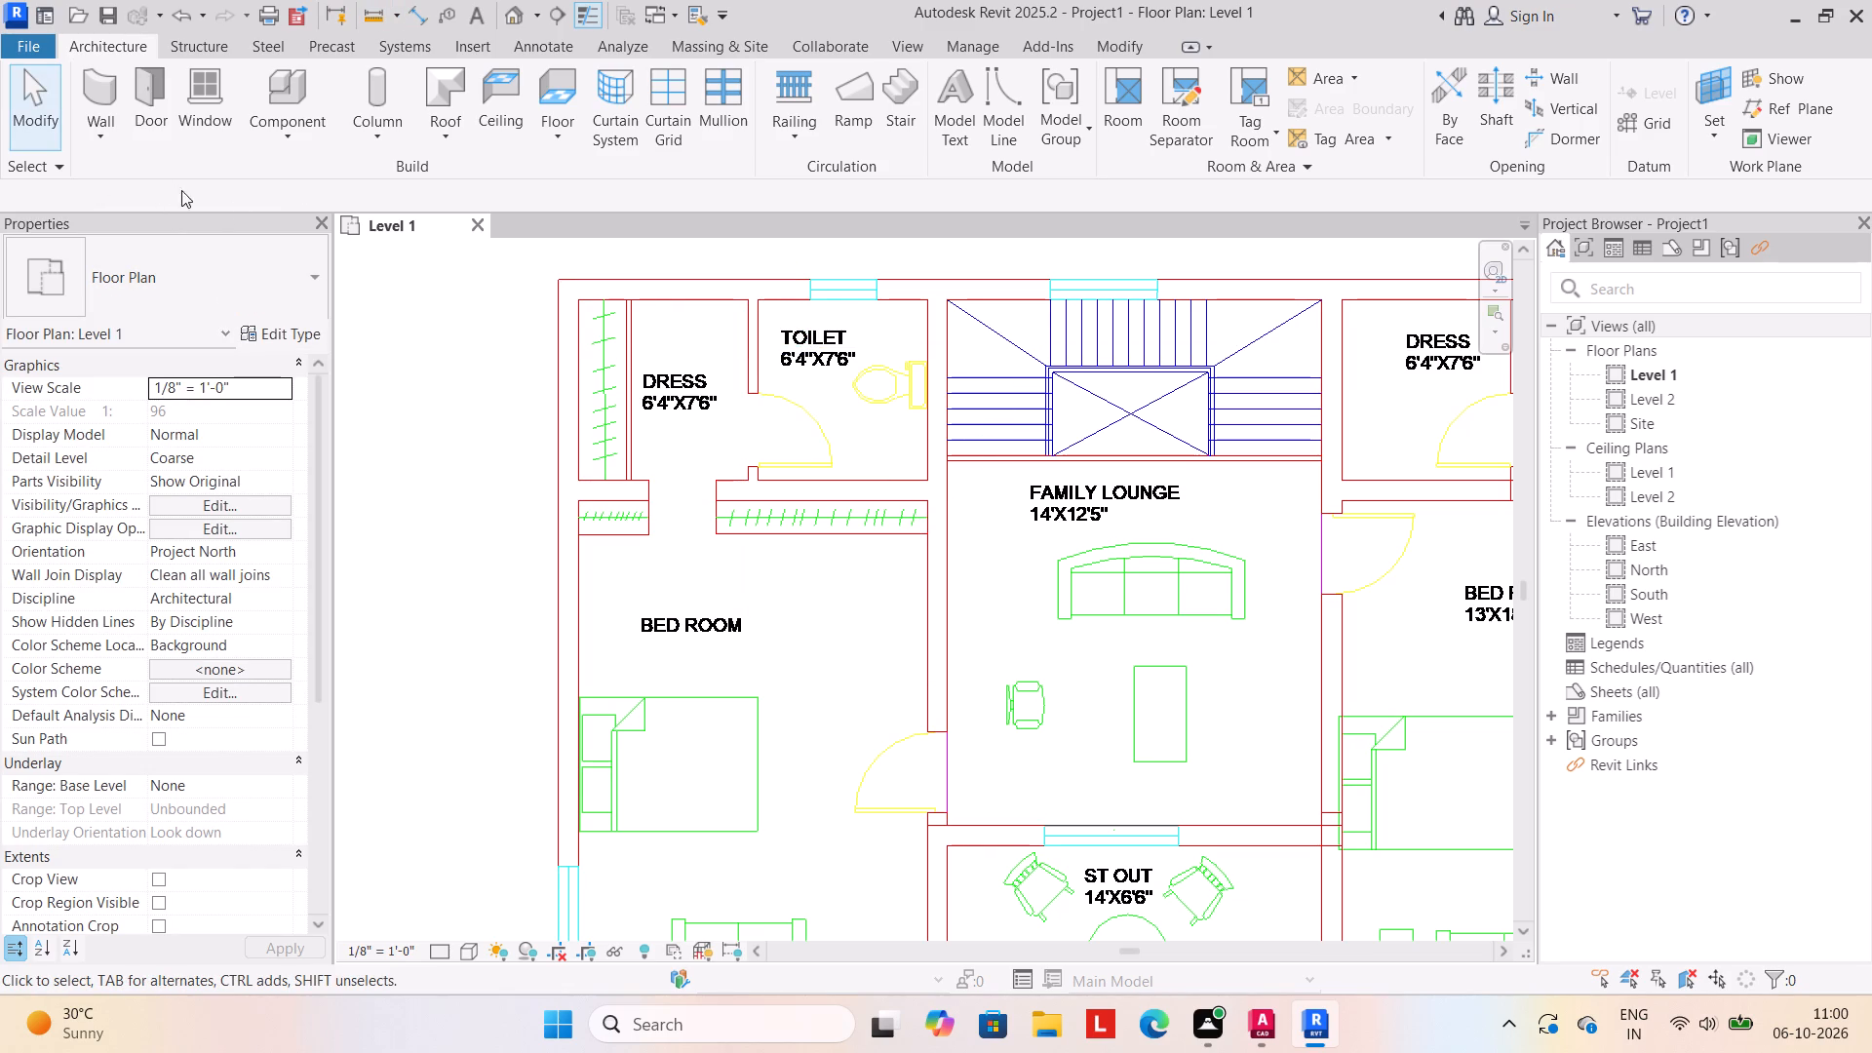
Start a wall and duplicate the basic wall type WALL9" under the name WALL4.5".
left_click(101, 142)
left_click(120, 173)
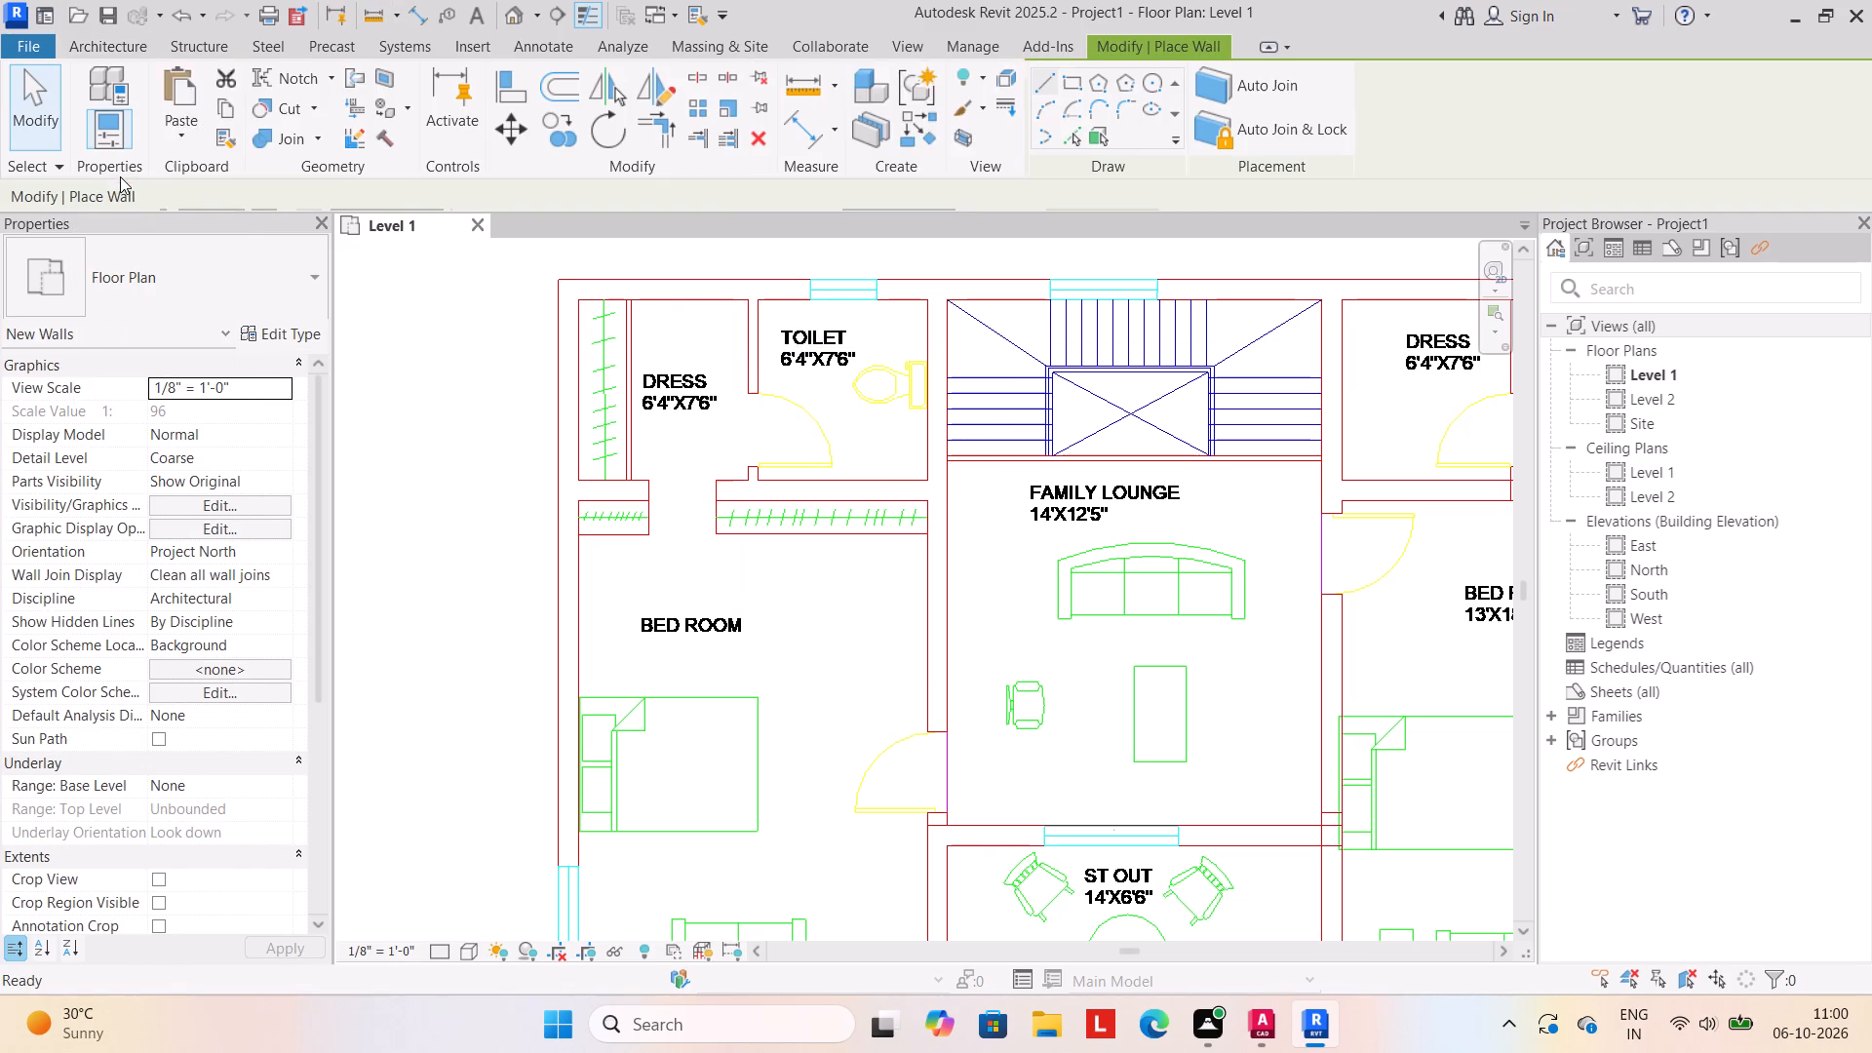
left_click(282, 335)
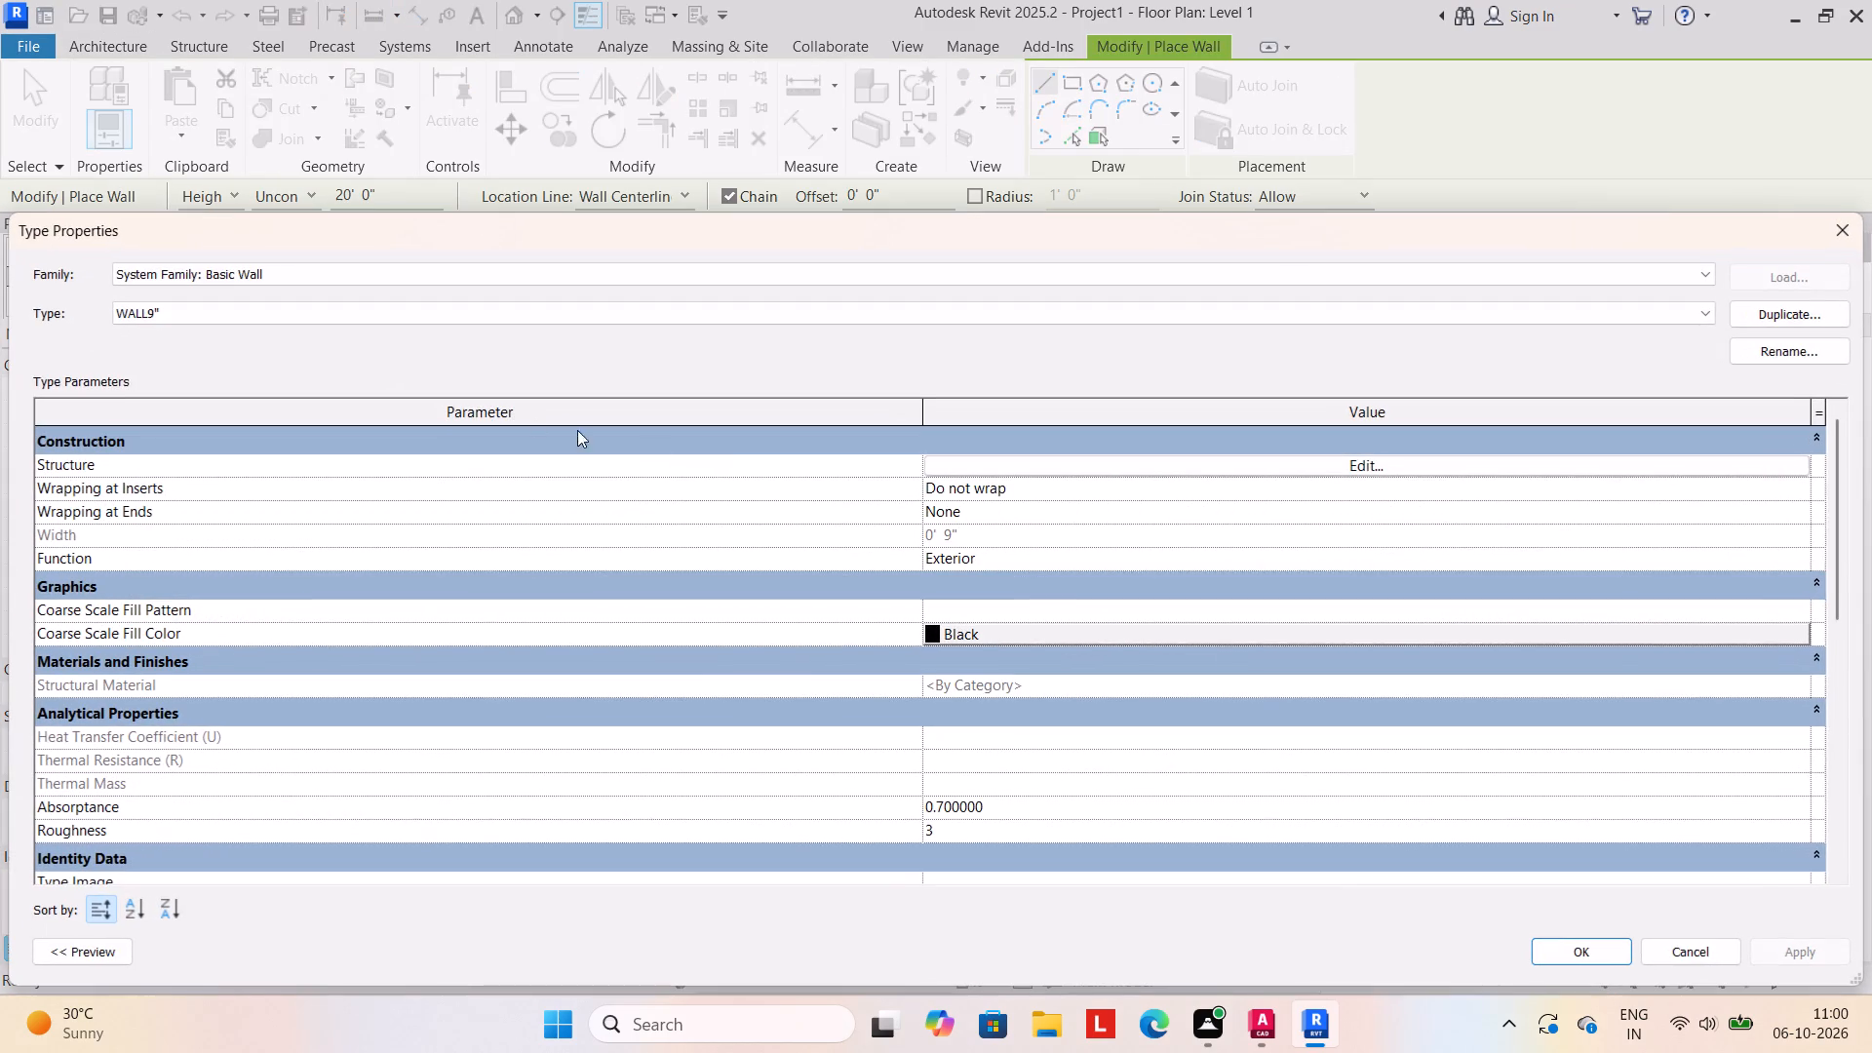
left_click(1774, 308)
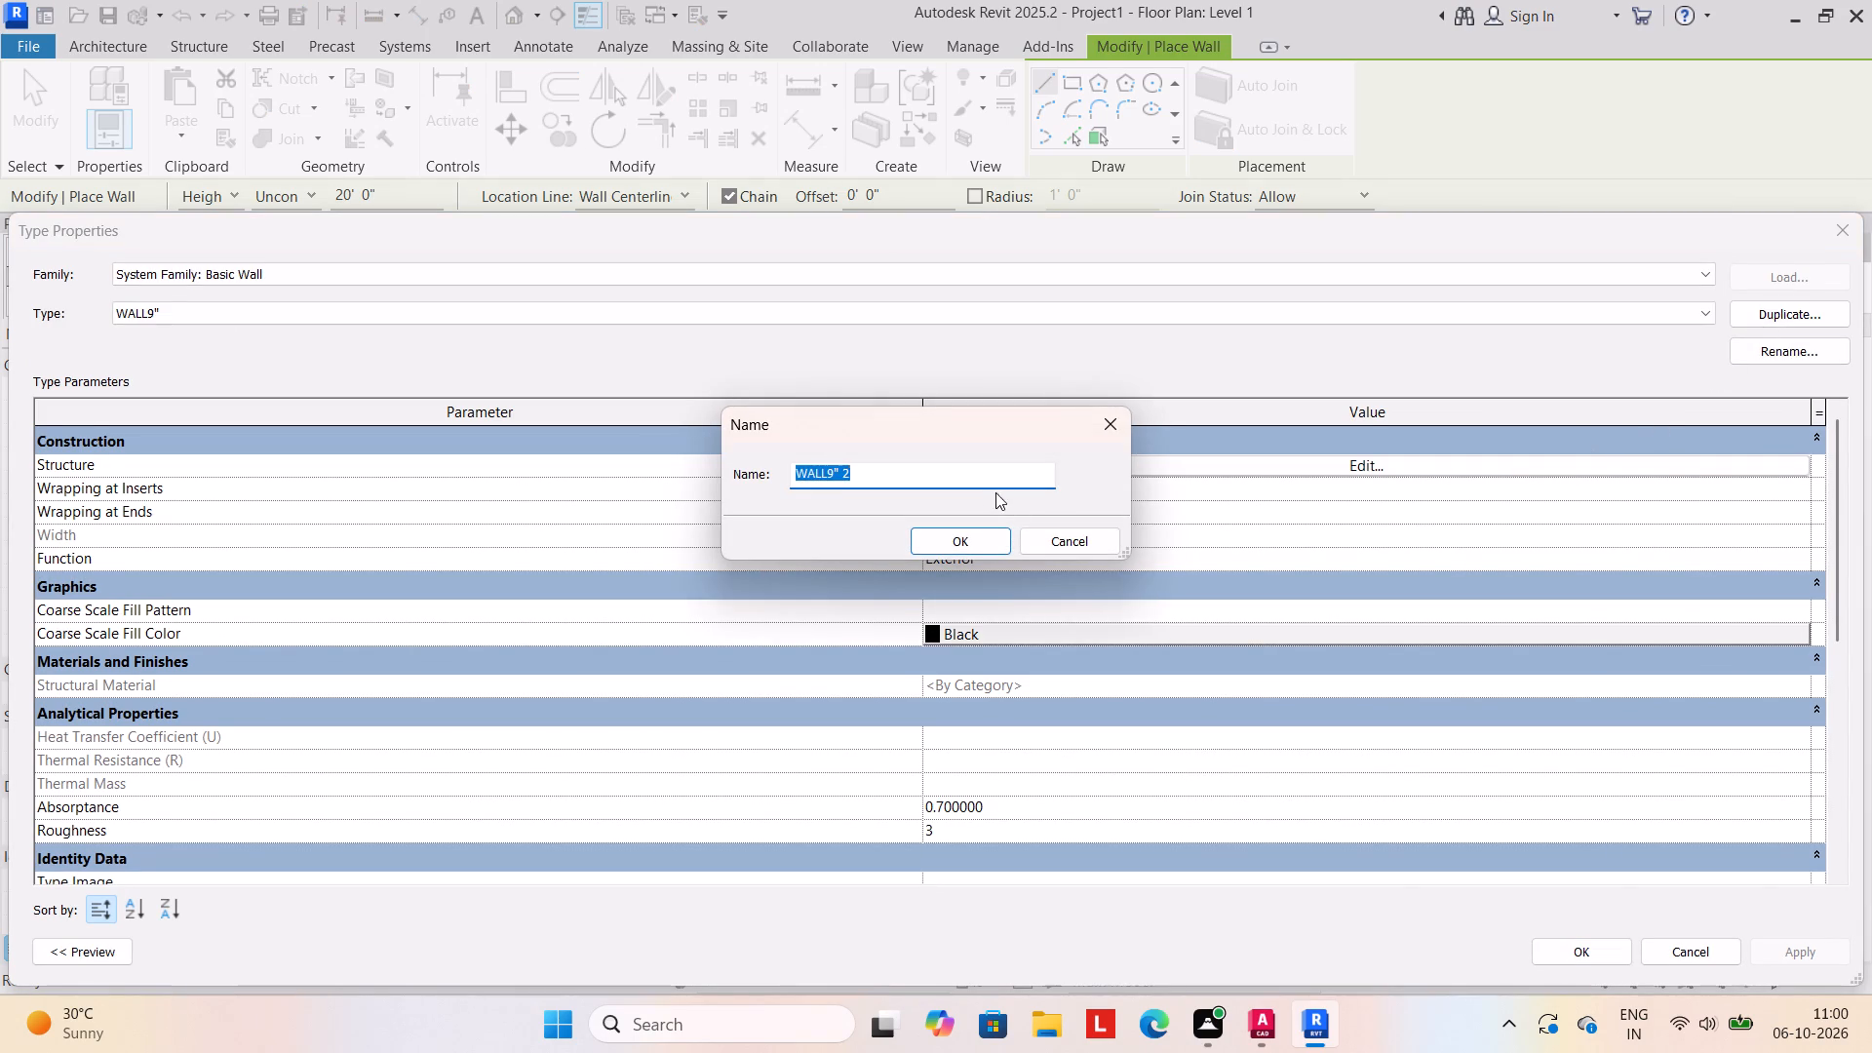
left_click(968, 483)
key("BackSpace")
key("BackSpace")
key("BackSpace")
key("BackSpace")
key("BackSpace")
key("BackSpace")
key("BackSpace")
key("BackSpace")
key("BackSpace")
key("BackSpace")
key("BackSpace")
key("BackSpace")
key("BackSpace")
key("BackSpace")
key("BackSpace")
key("BackSpace")
key("BackSpace")
key("BackSpace")
key("BackSpace")
type("WALL")
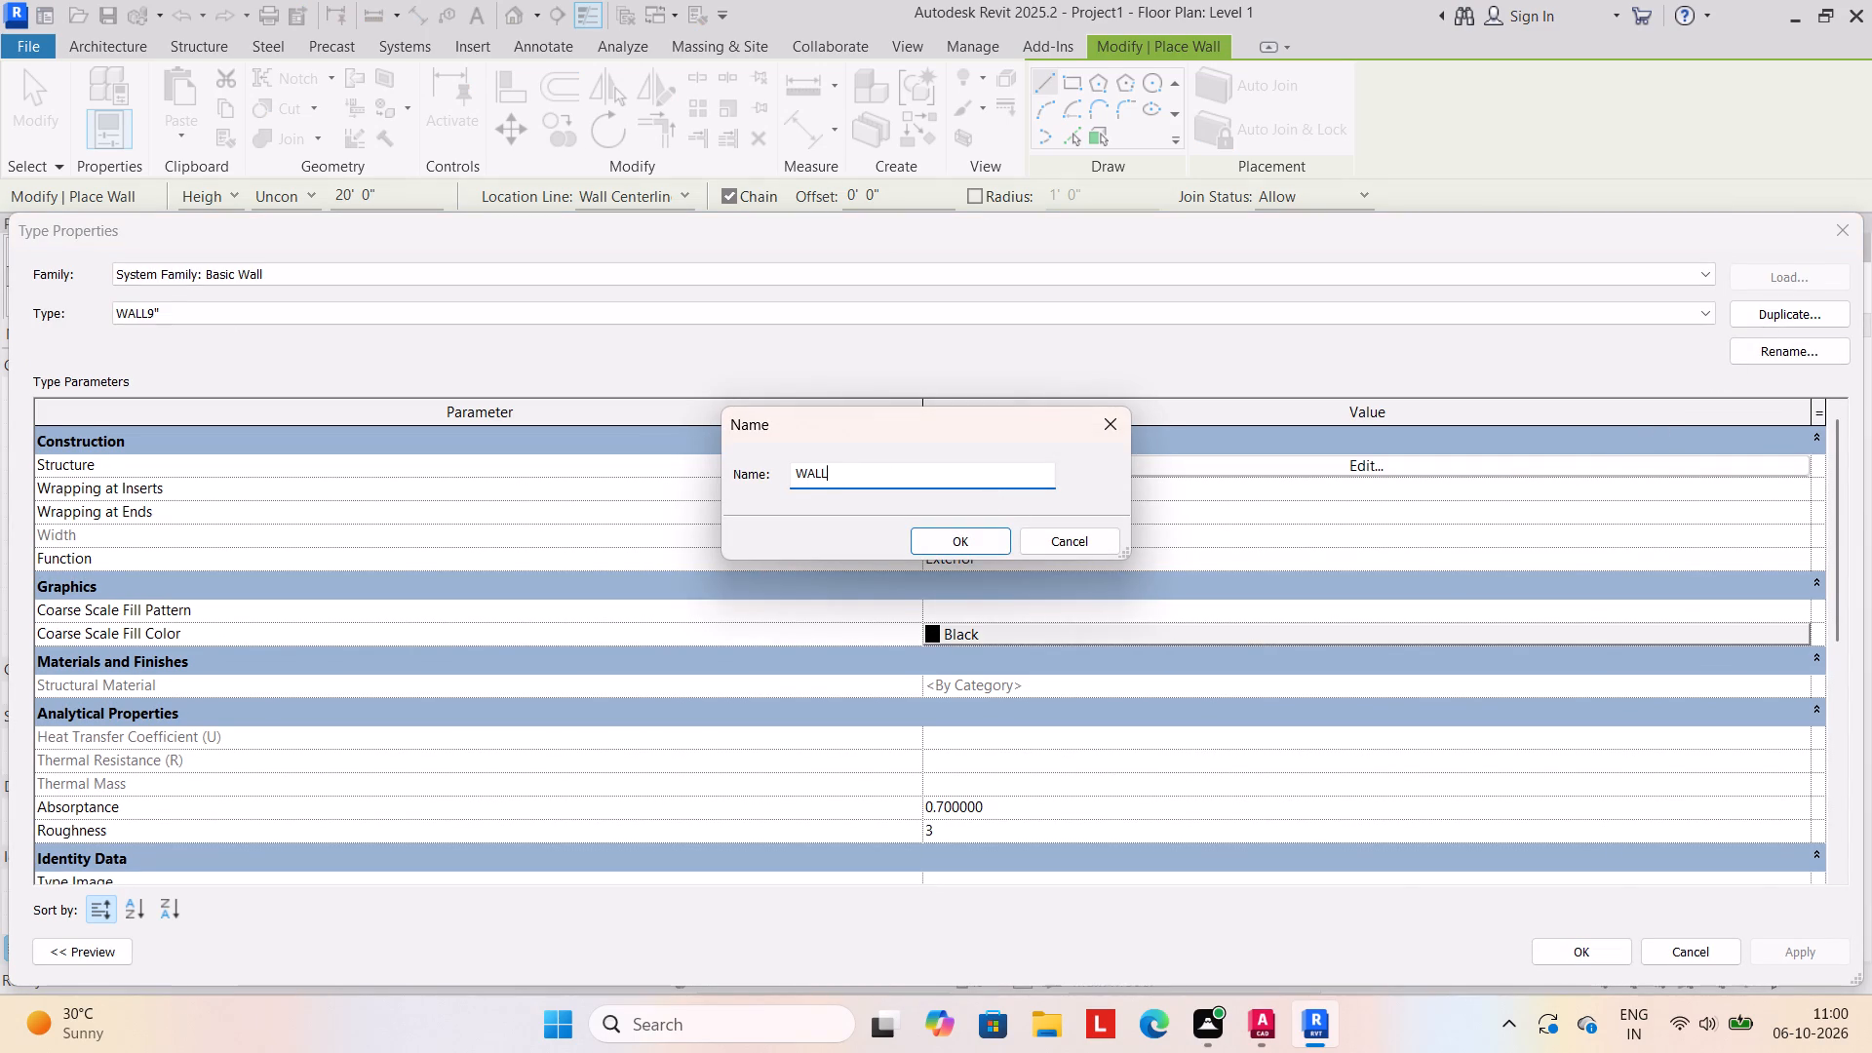
type("4.5\"")
left_click(943, 542)
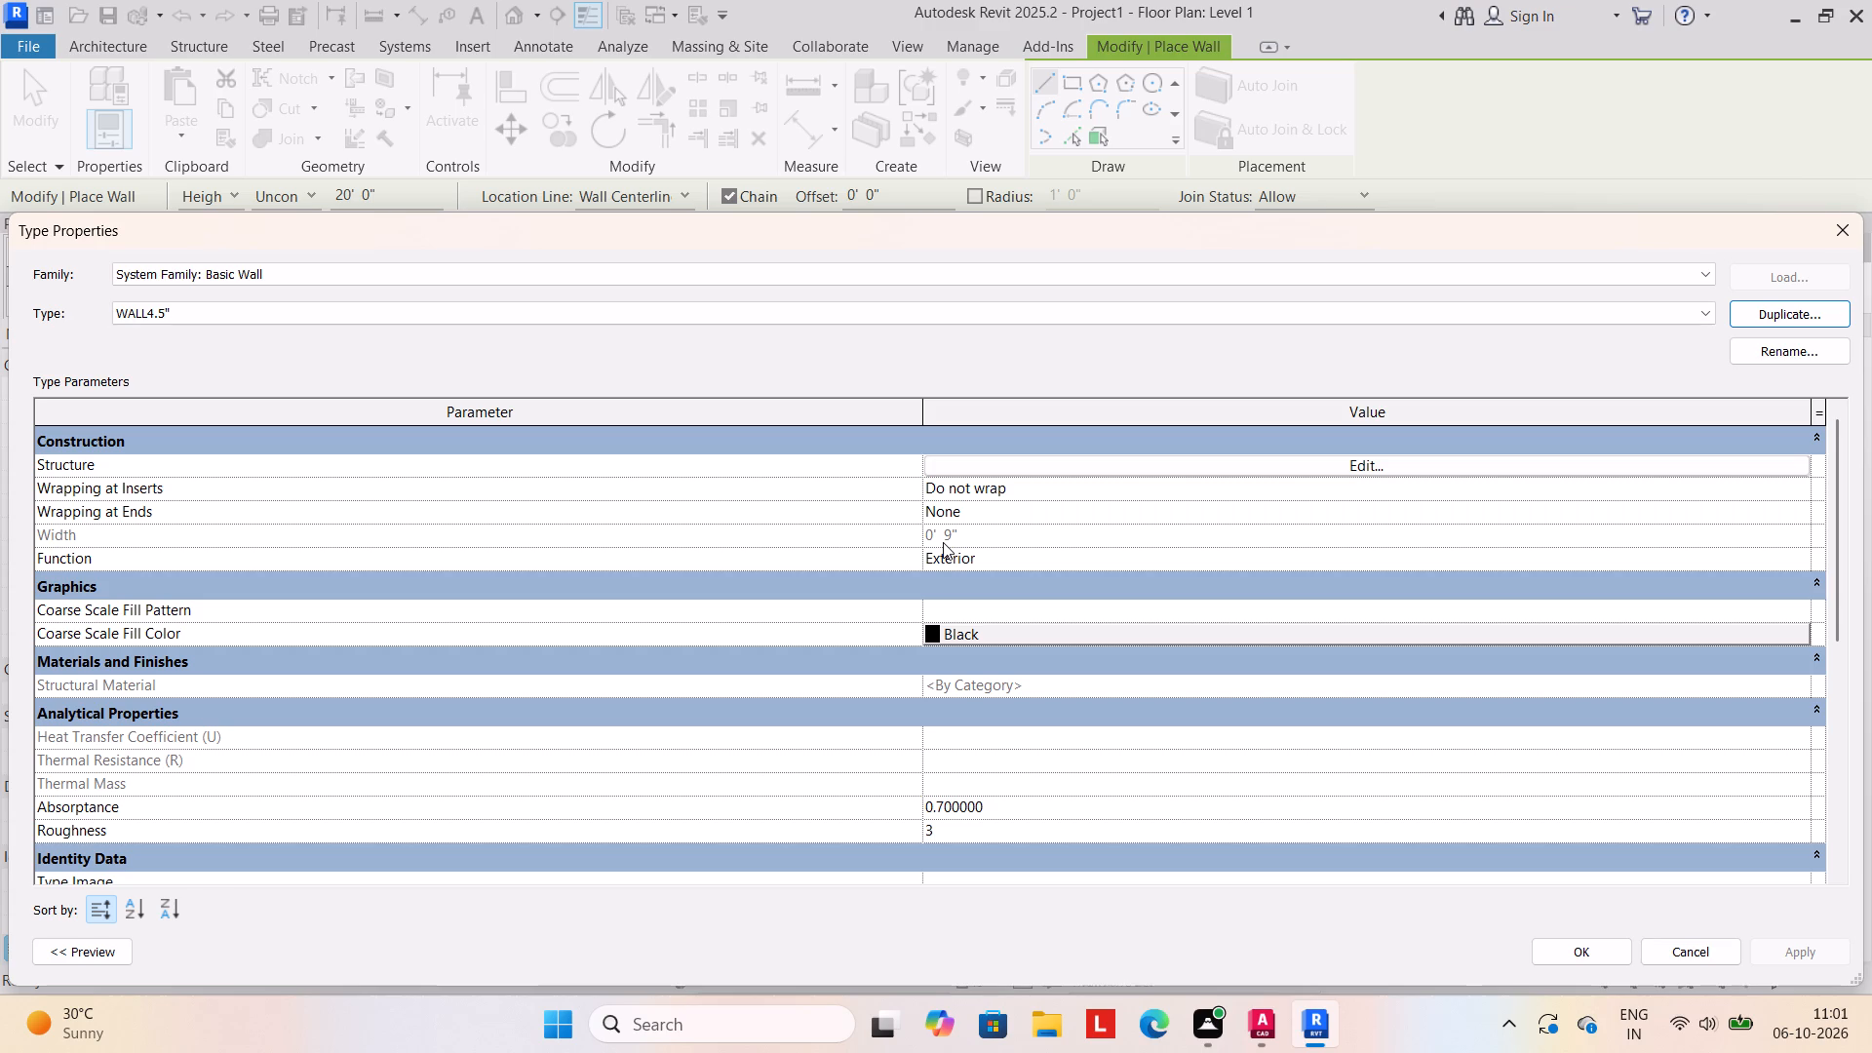
Set the Structure layer thickness of the WALL4.5" type to 4.5" and apply the type changes.
left_click(998, 465)
left_click(872, 454)
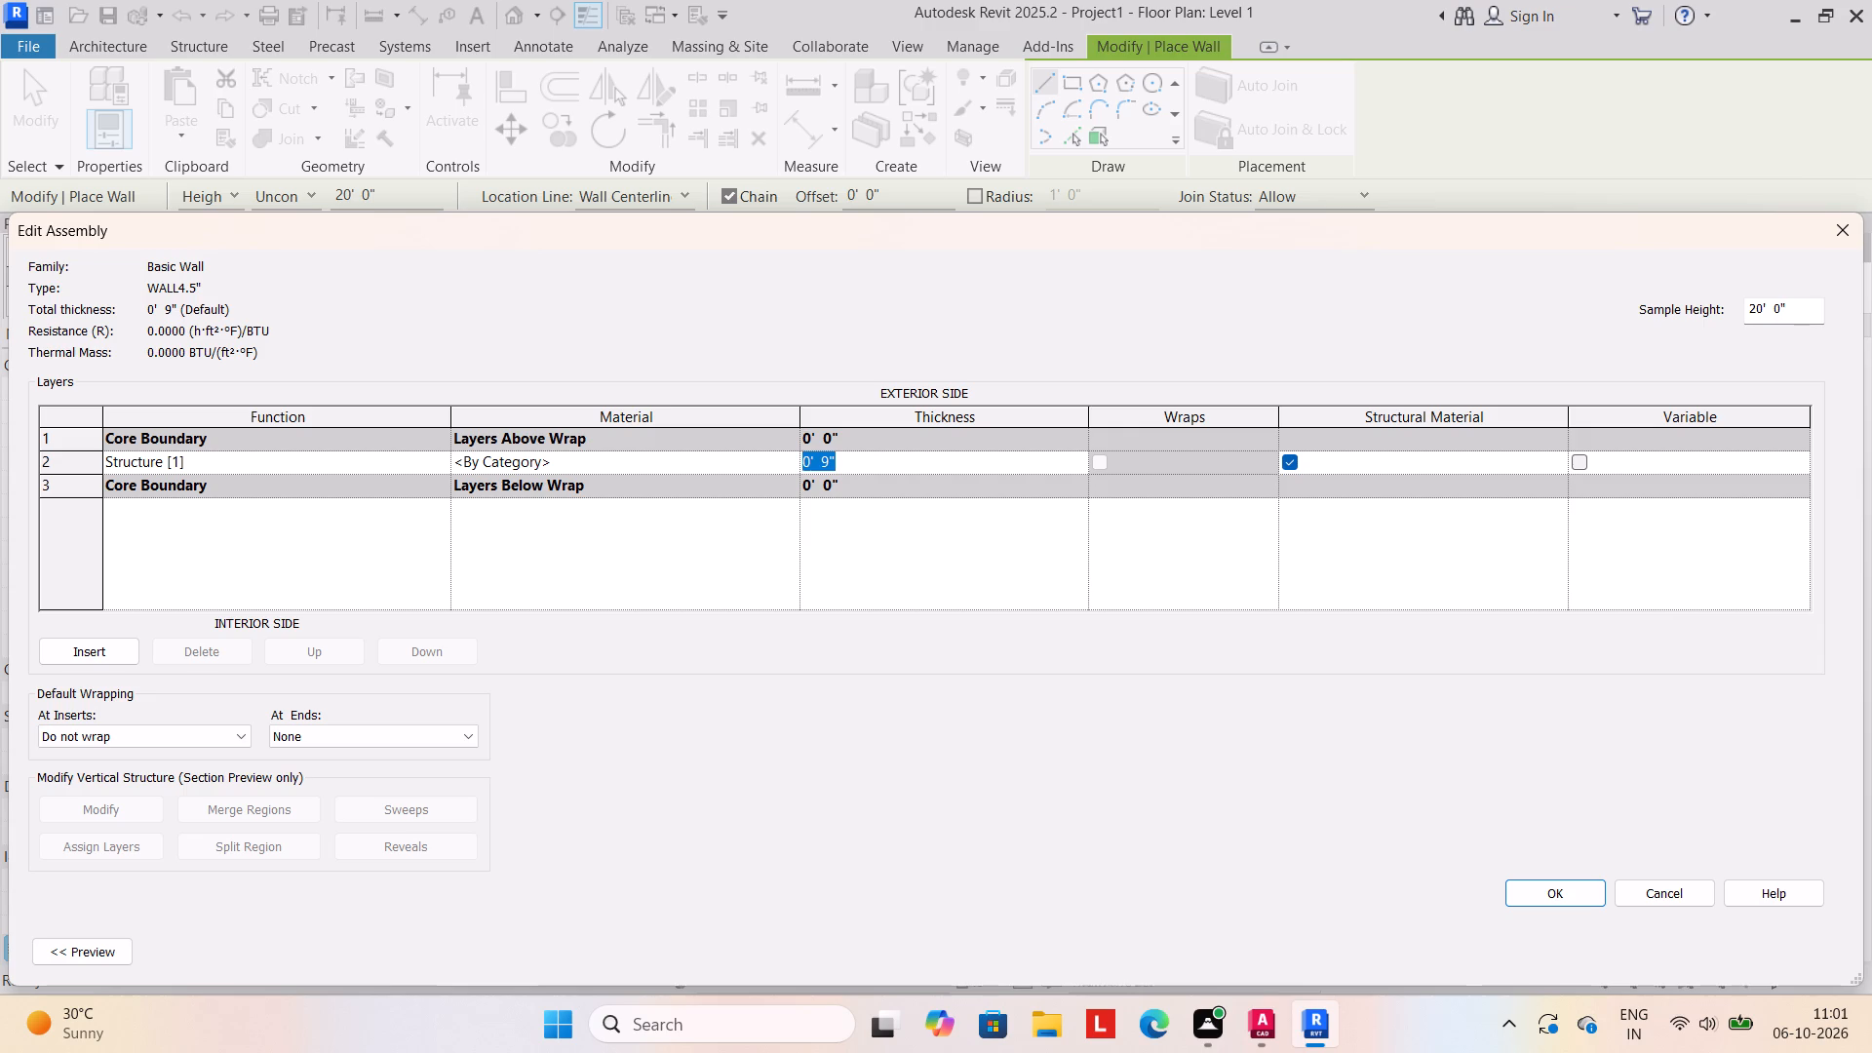
type("4.5\"")
left_click(1549, 891)
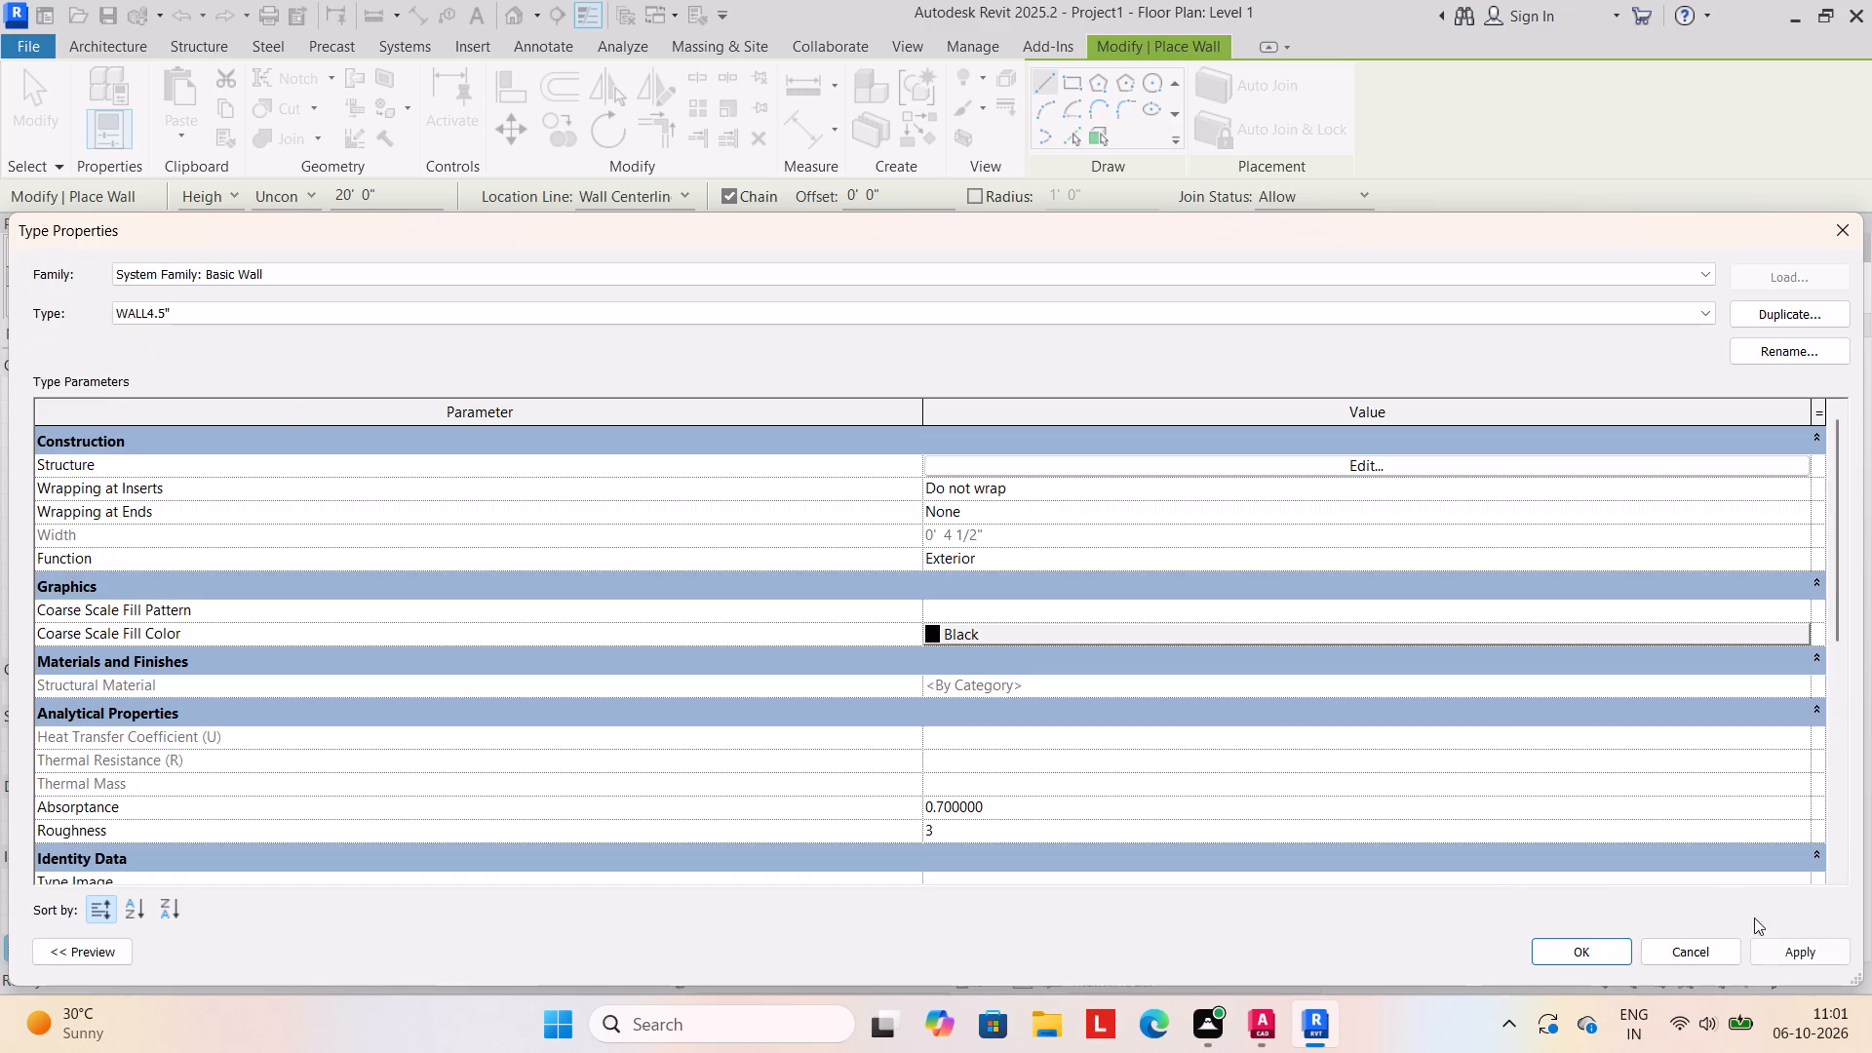
left_click(1824, 947)
left_click(1579, 950)
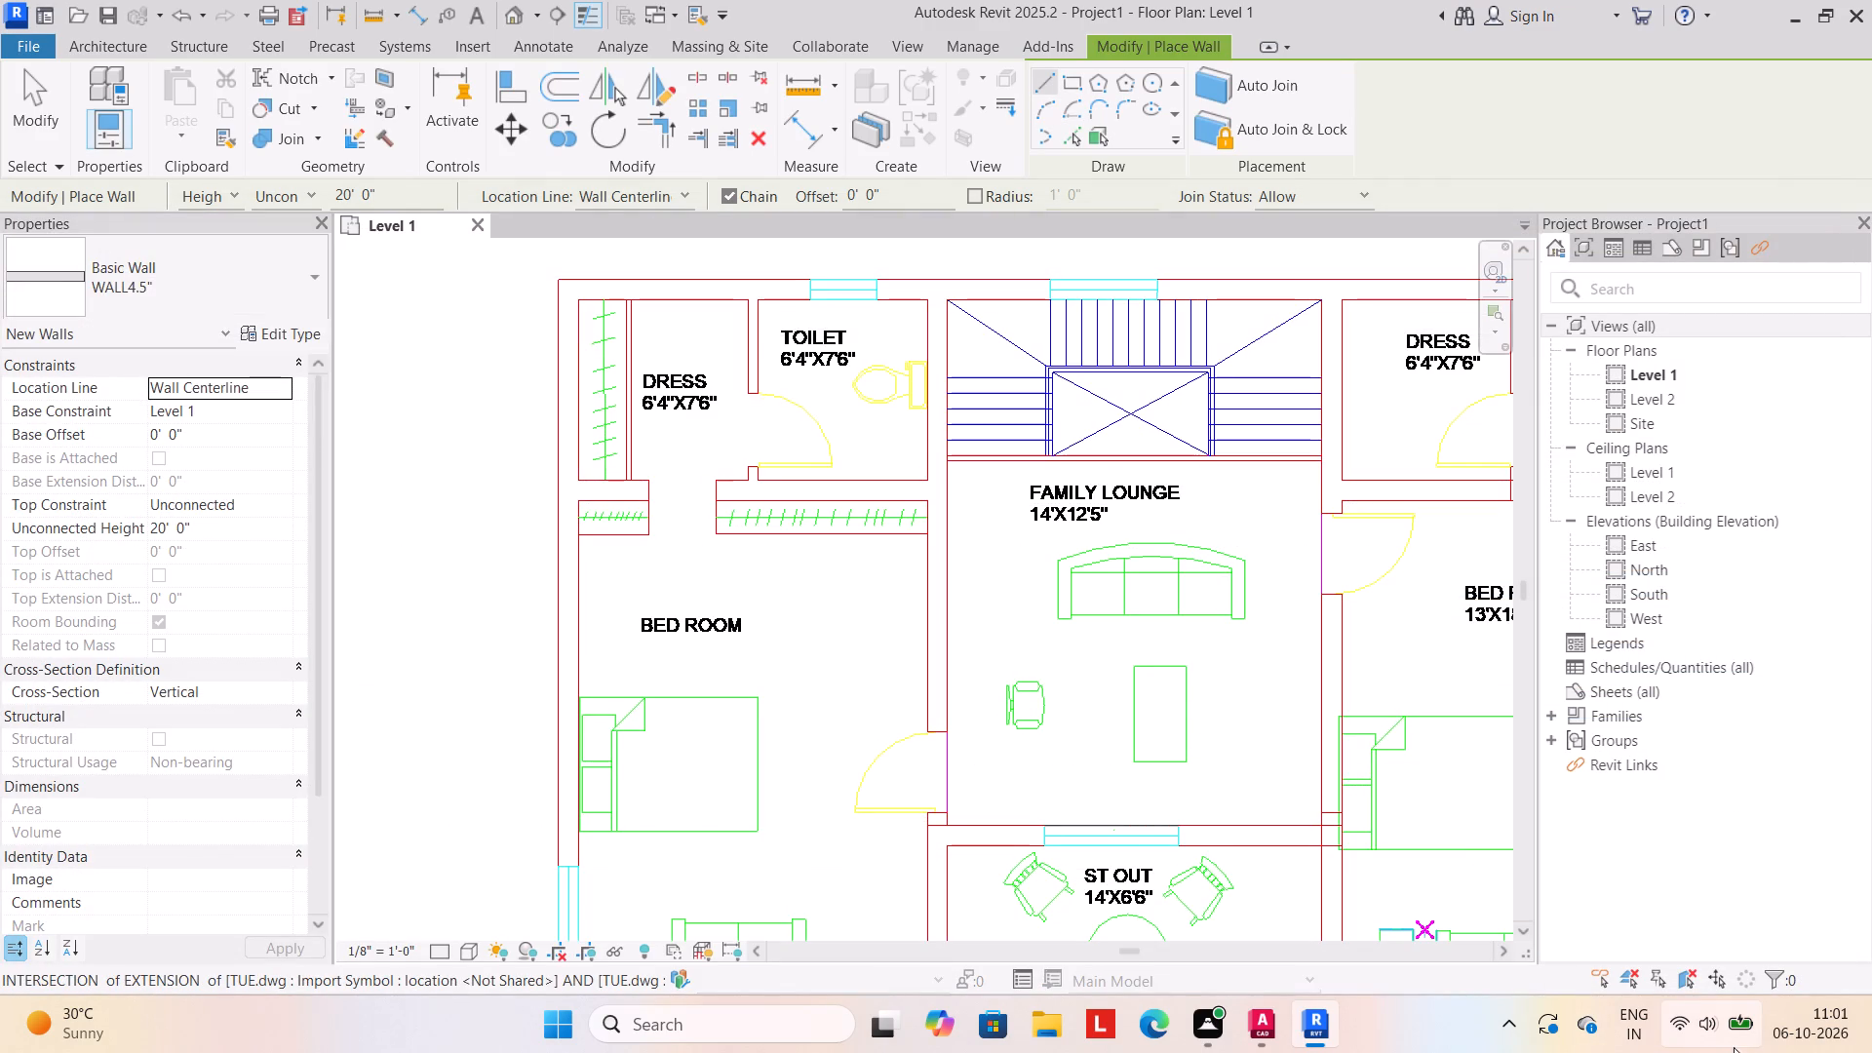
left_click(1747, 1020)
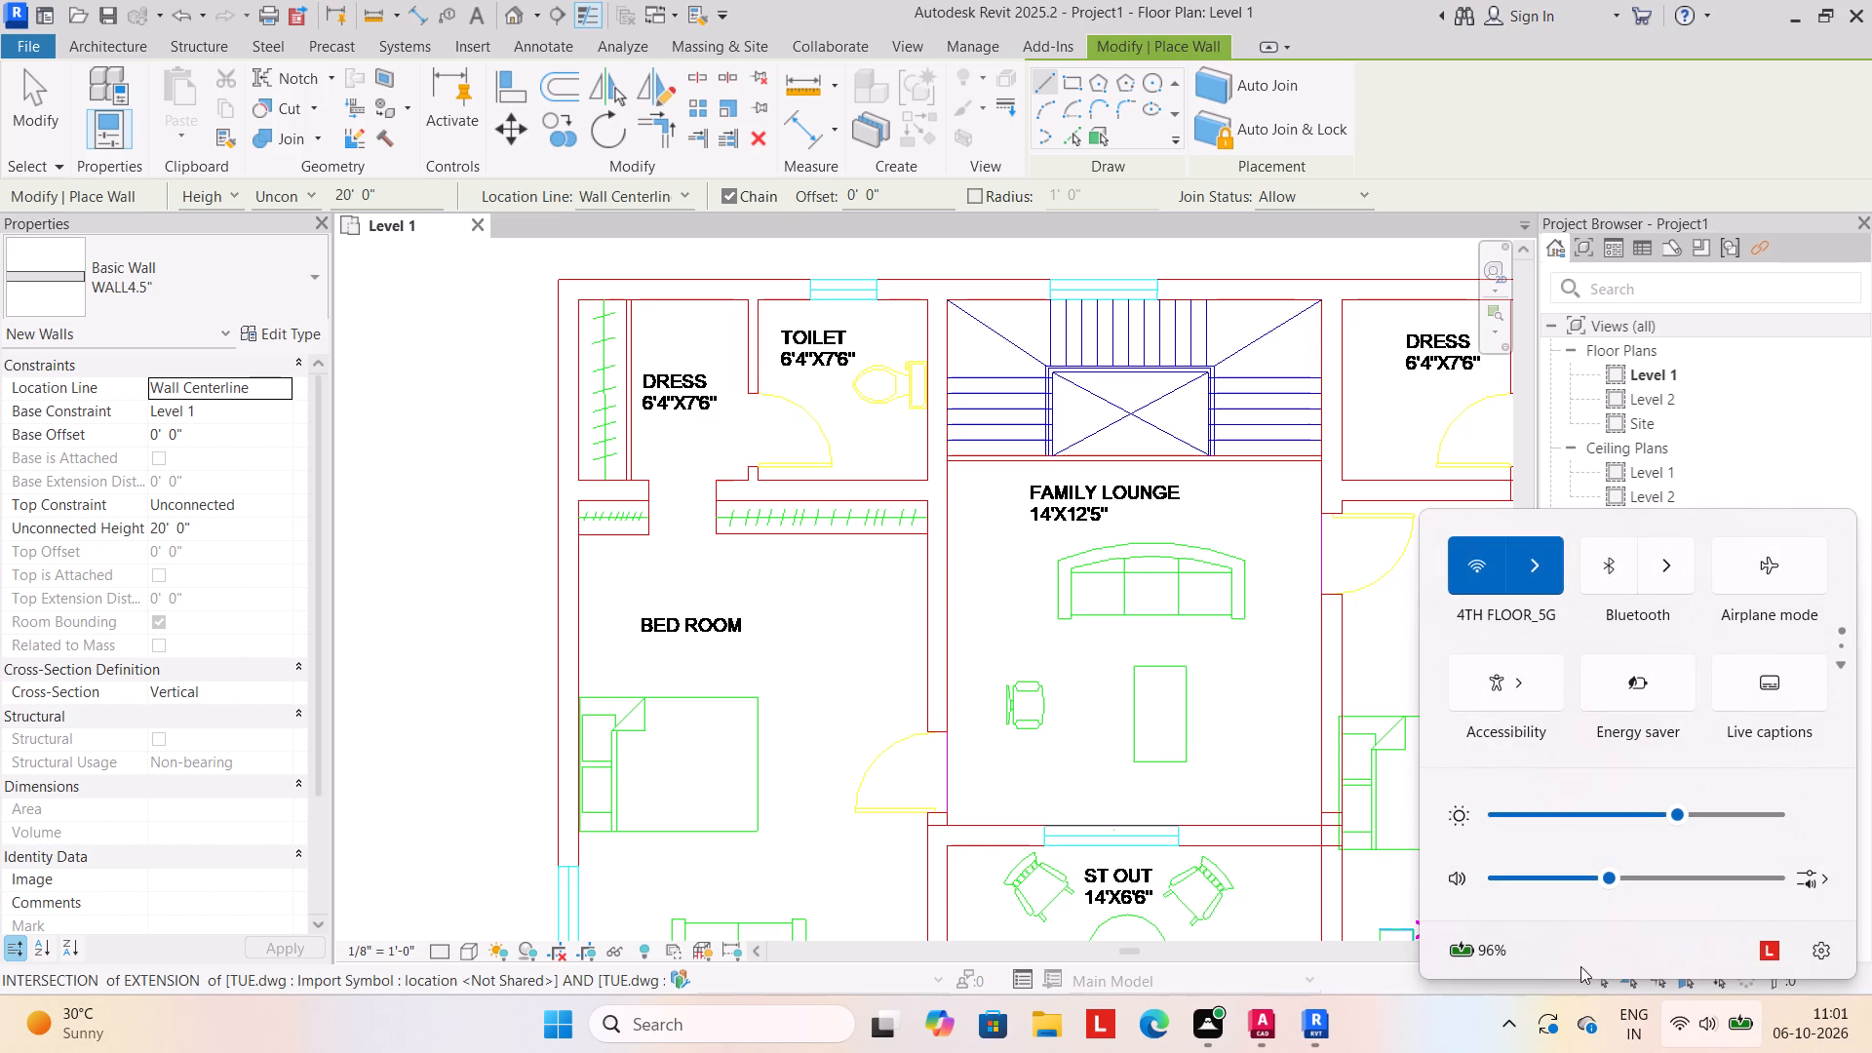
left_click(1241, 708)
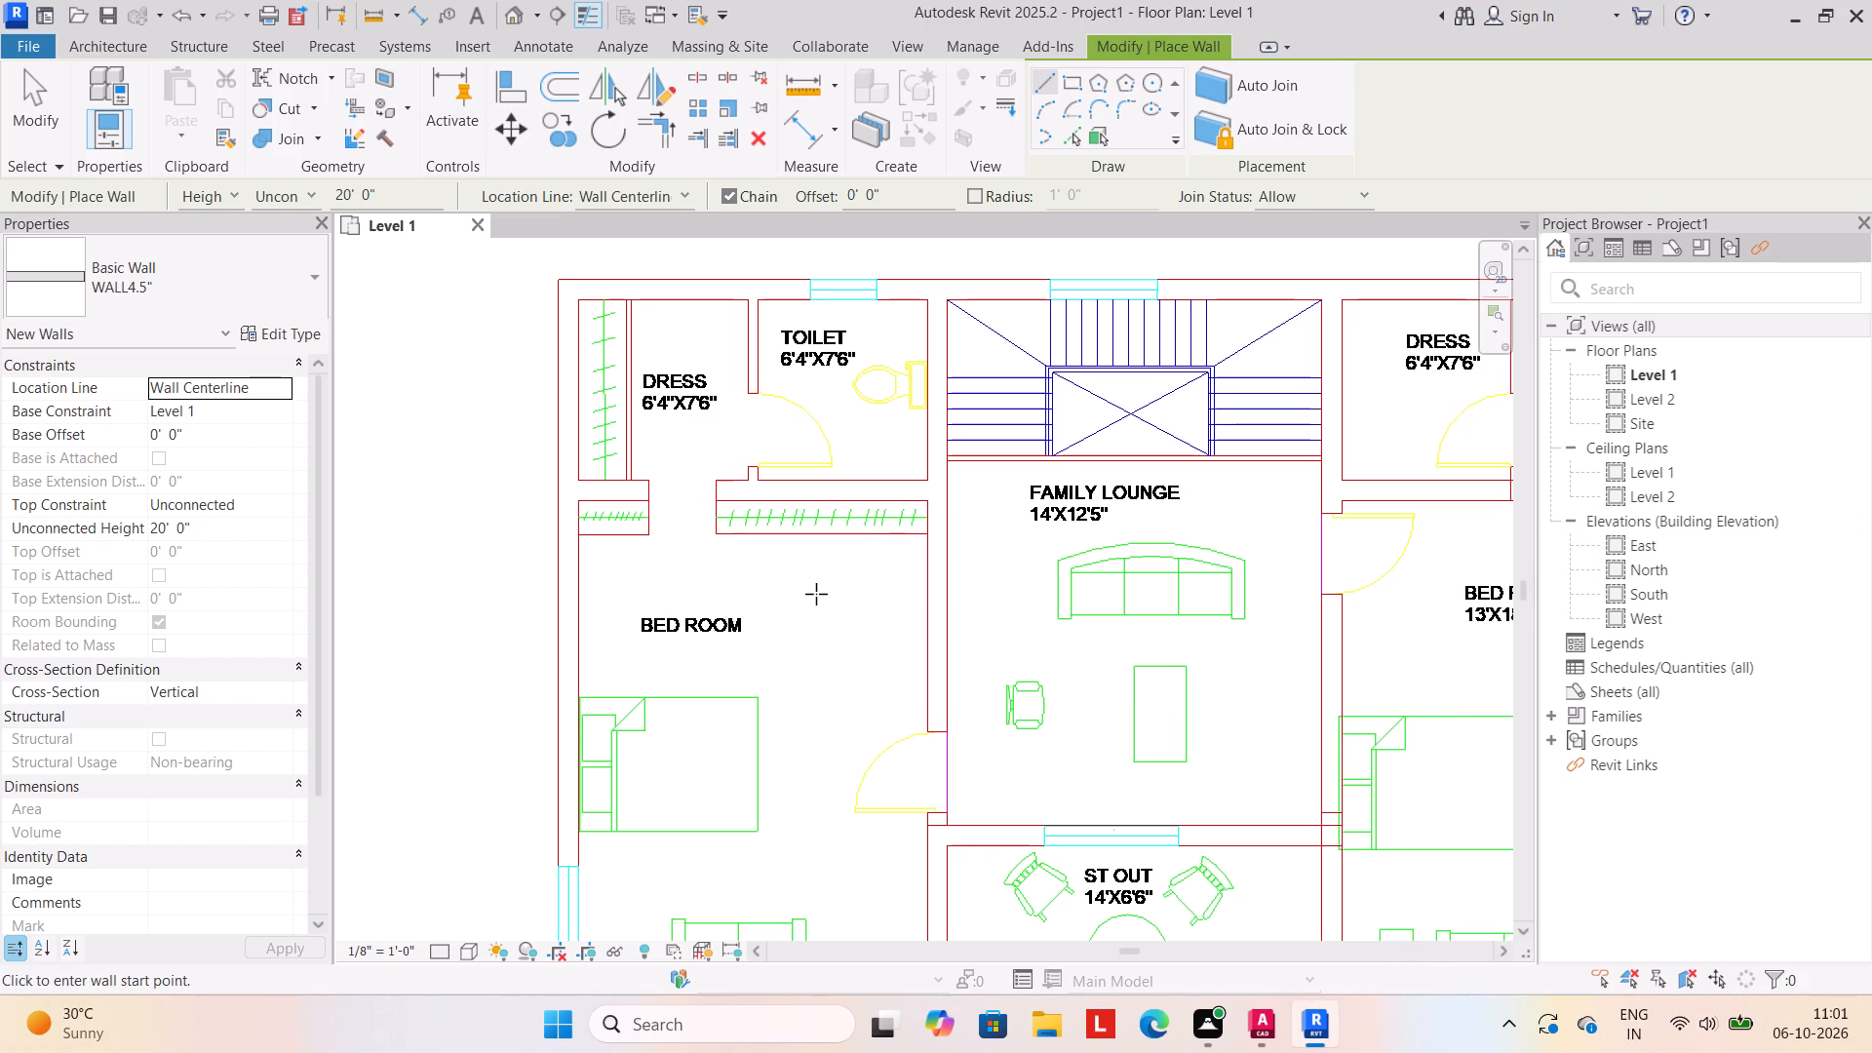
Measure the gap between the two parallel lines along the wardrobe front in the left DRESS room.
scroll(817, 628, "down", 3)
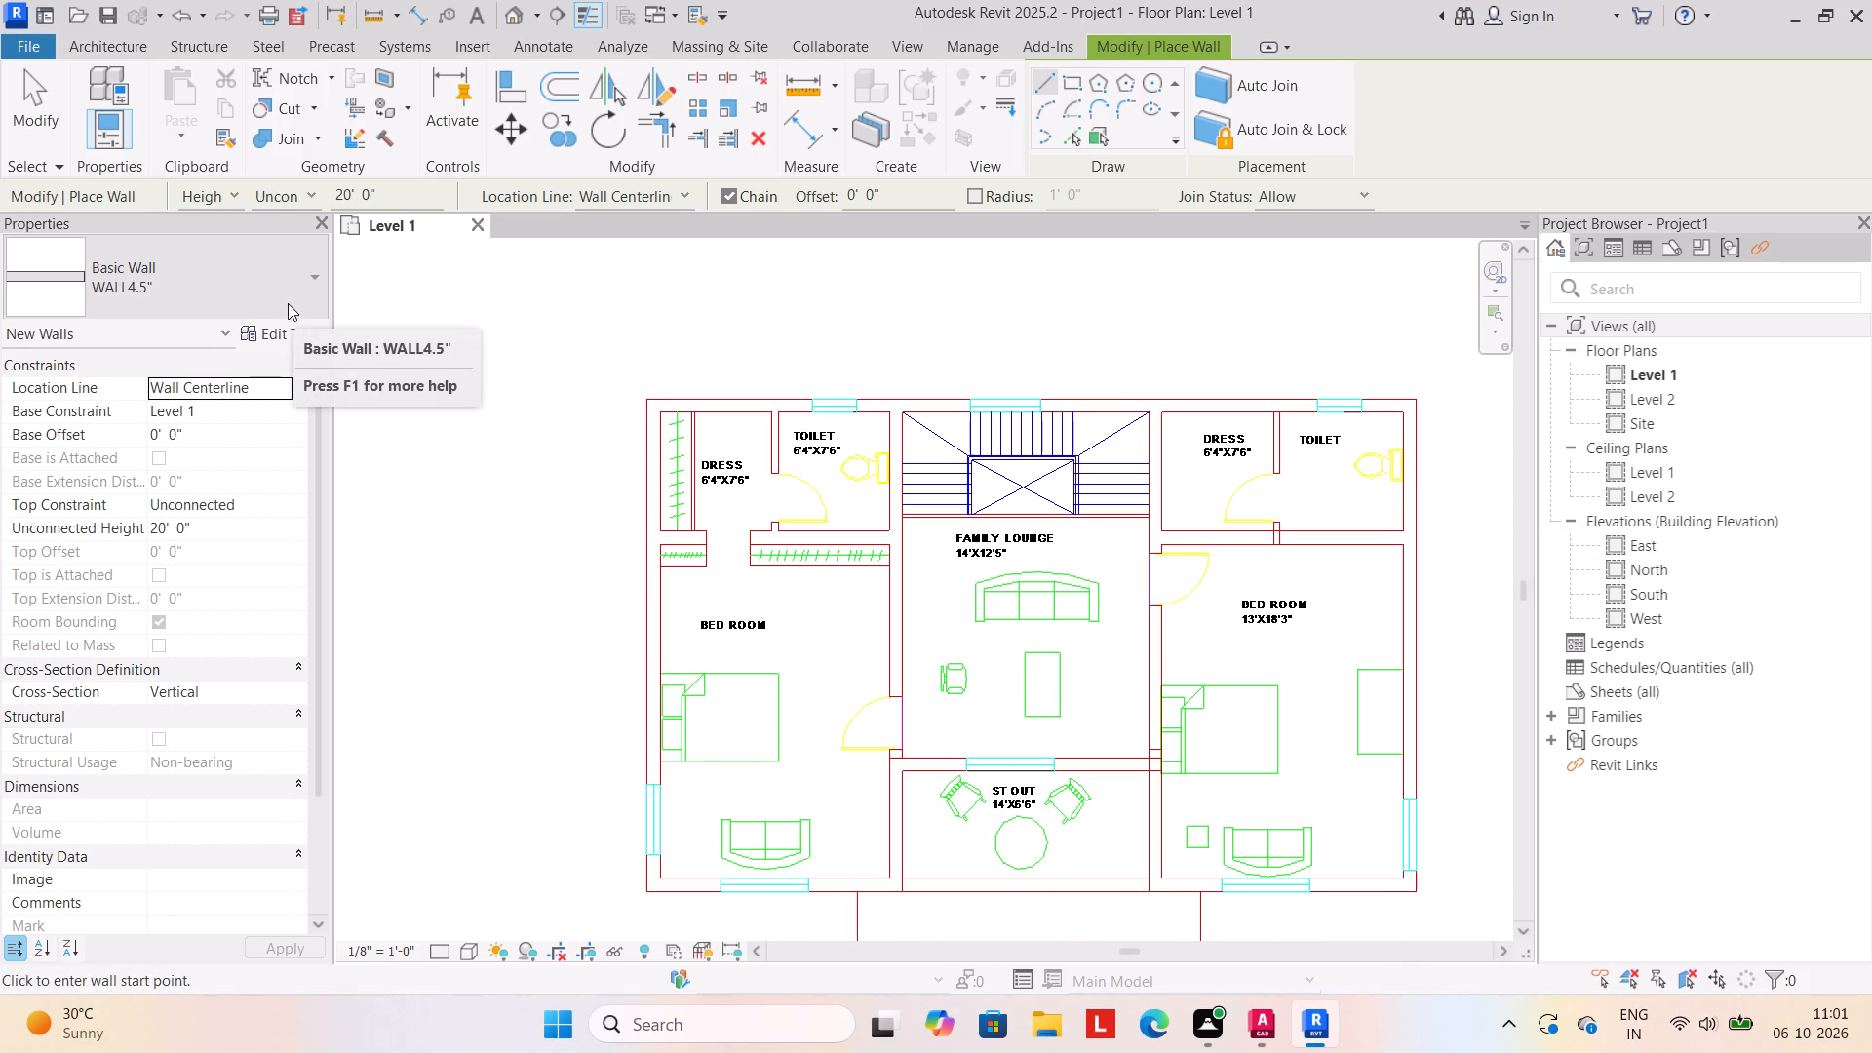
left_click(371, 2)
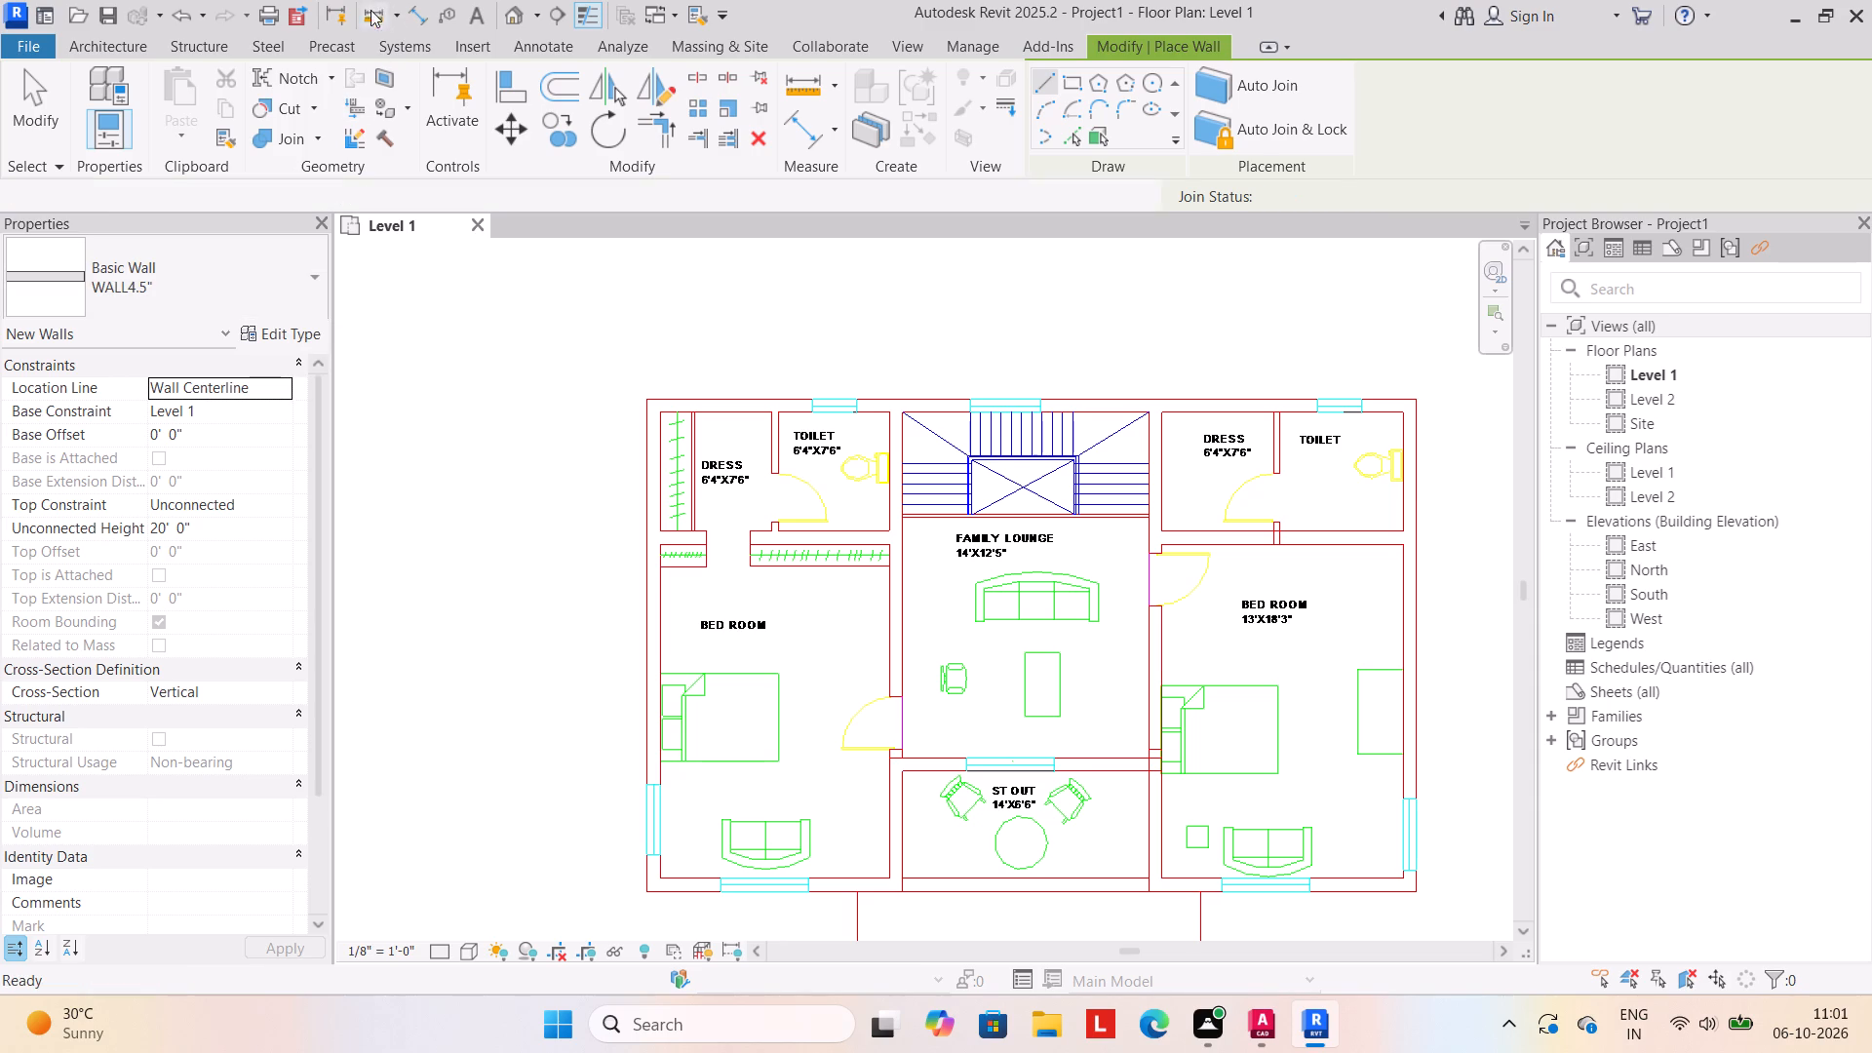
scroll(688, 448, "up", 9)
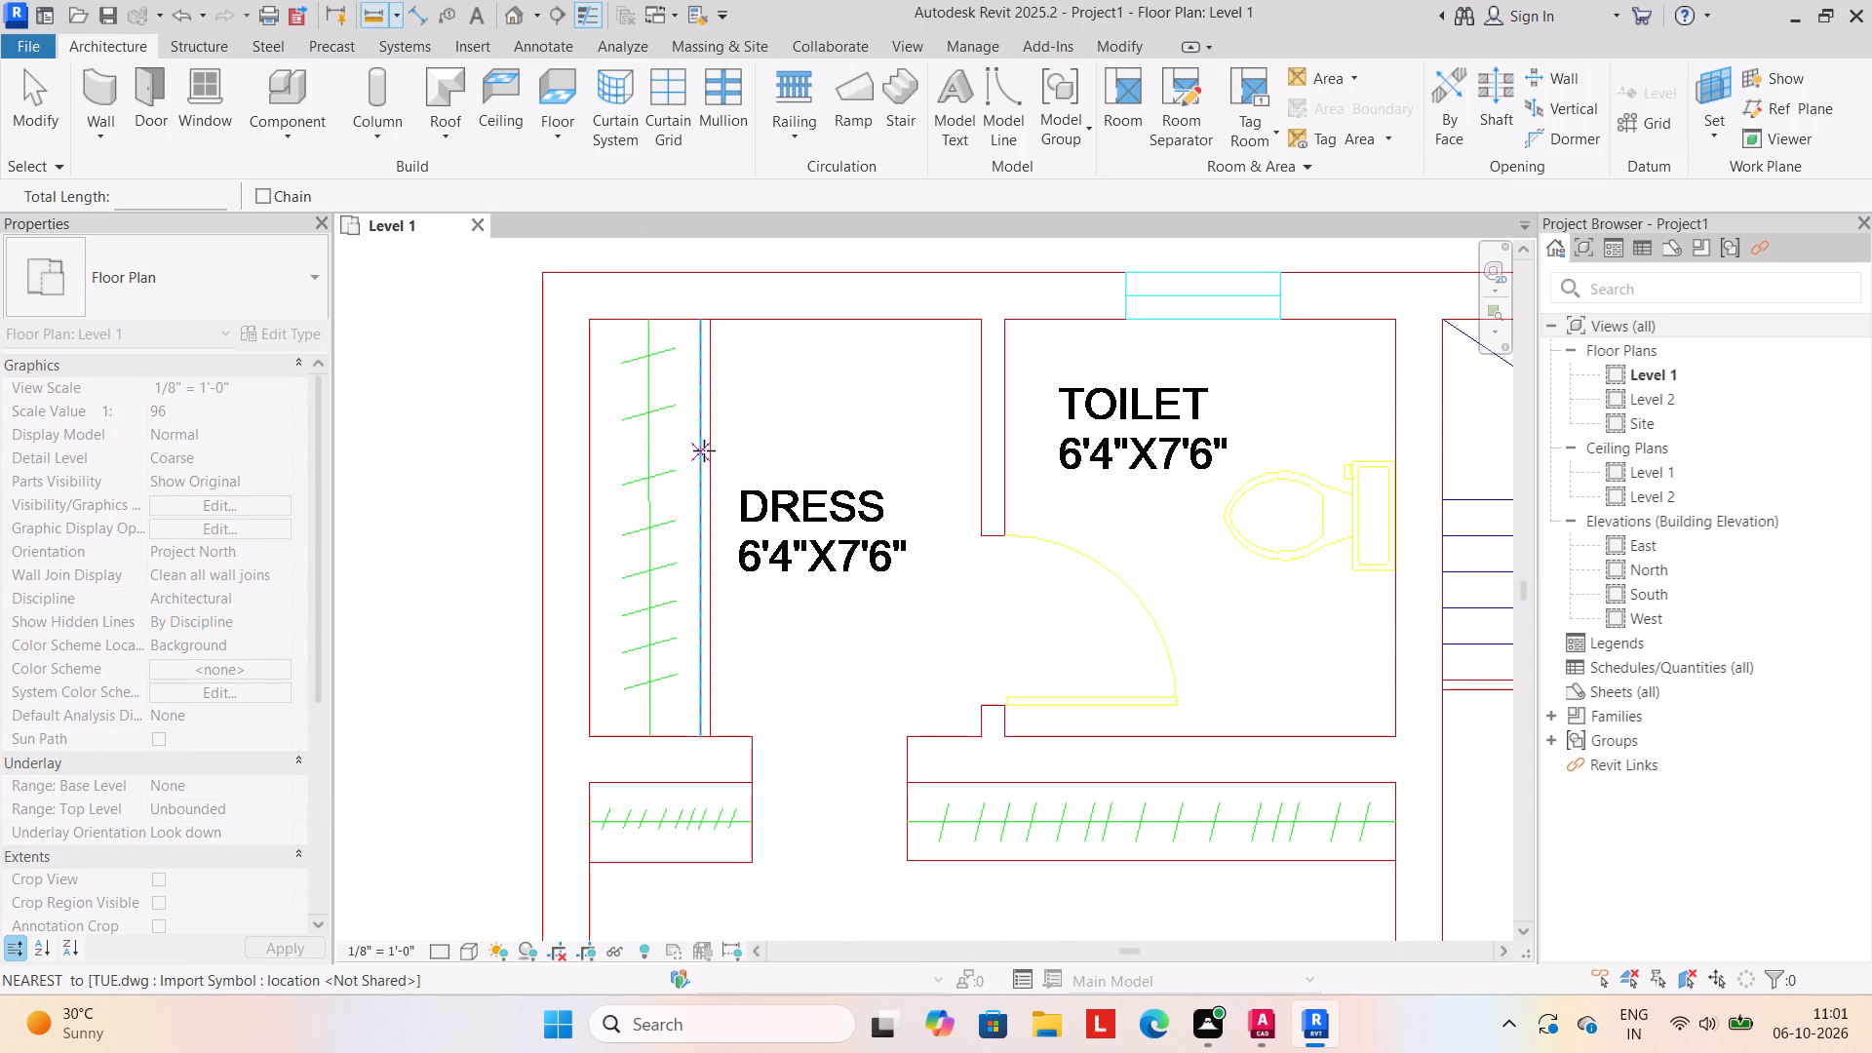
left_click(701, 450)
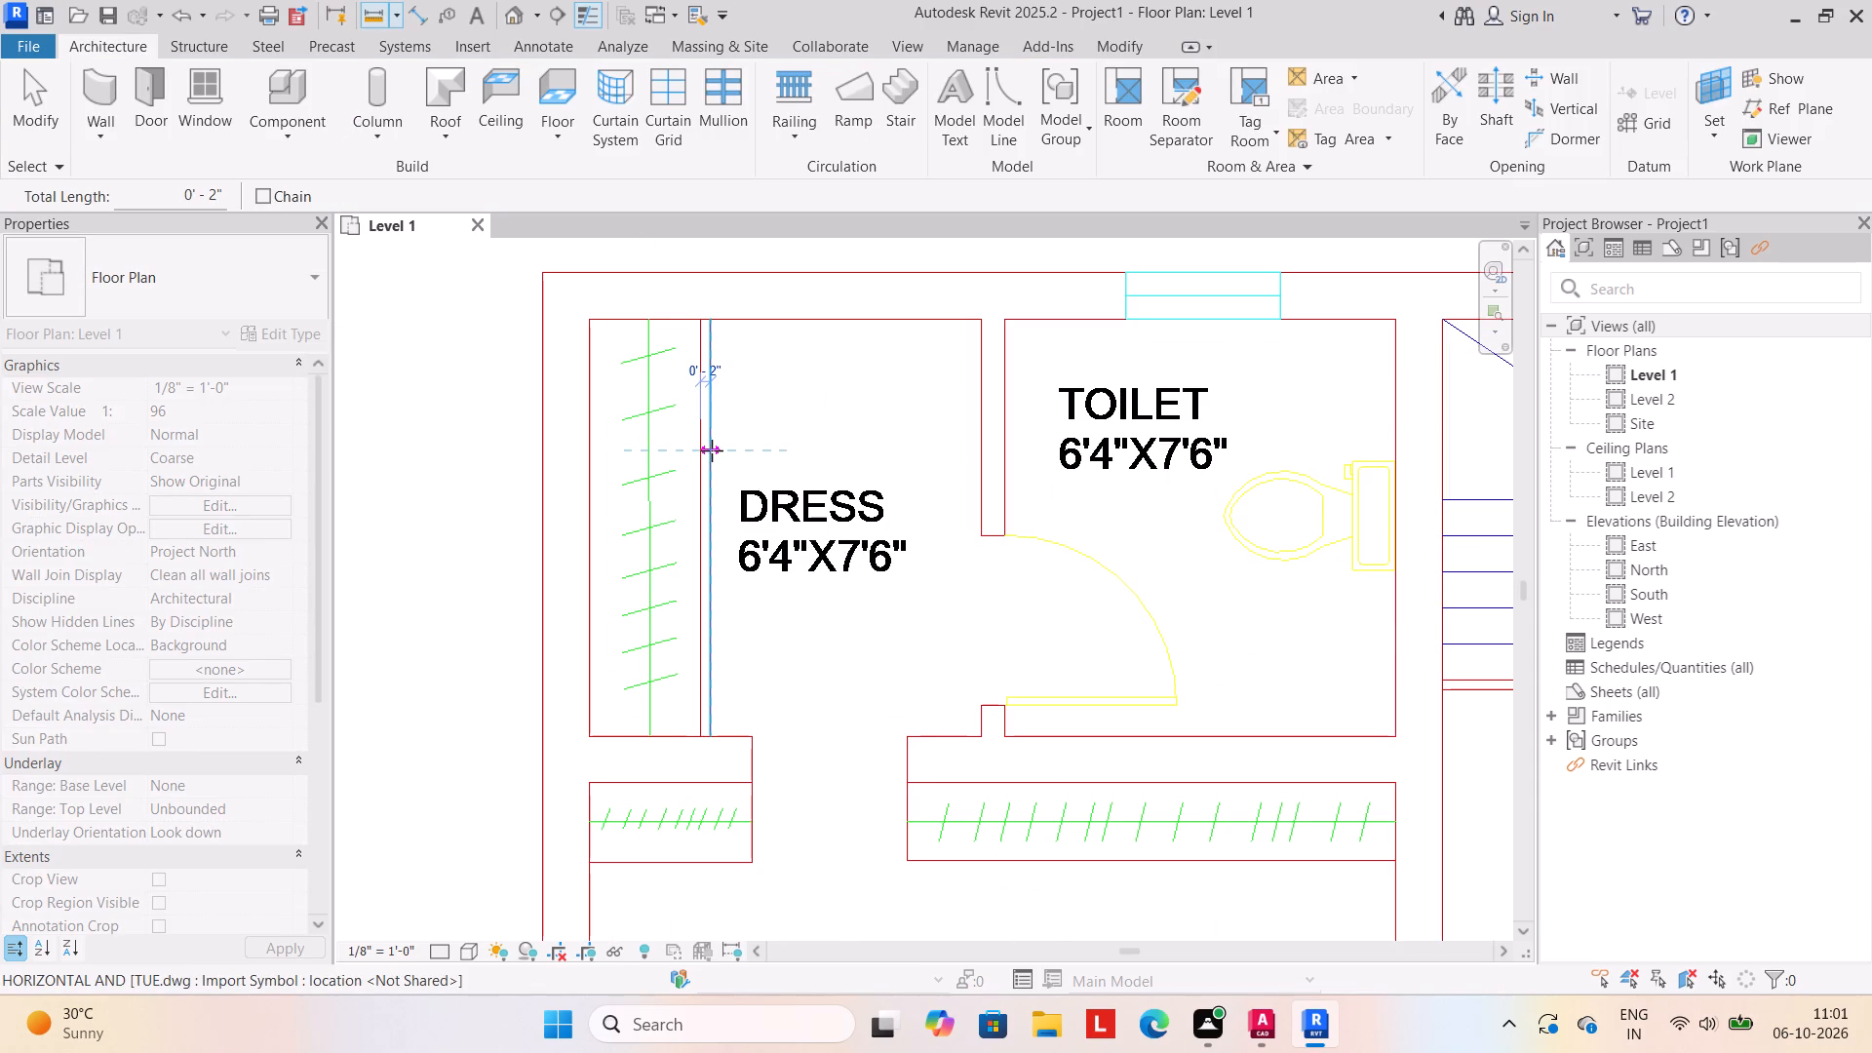
key("Escape")
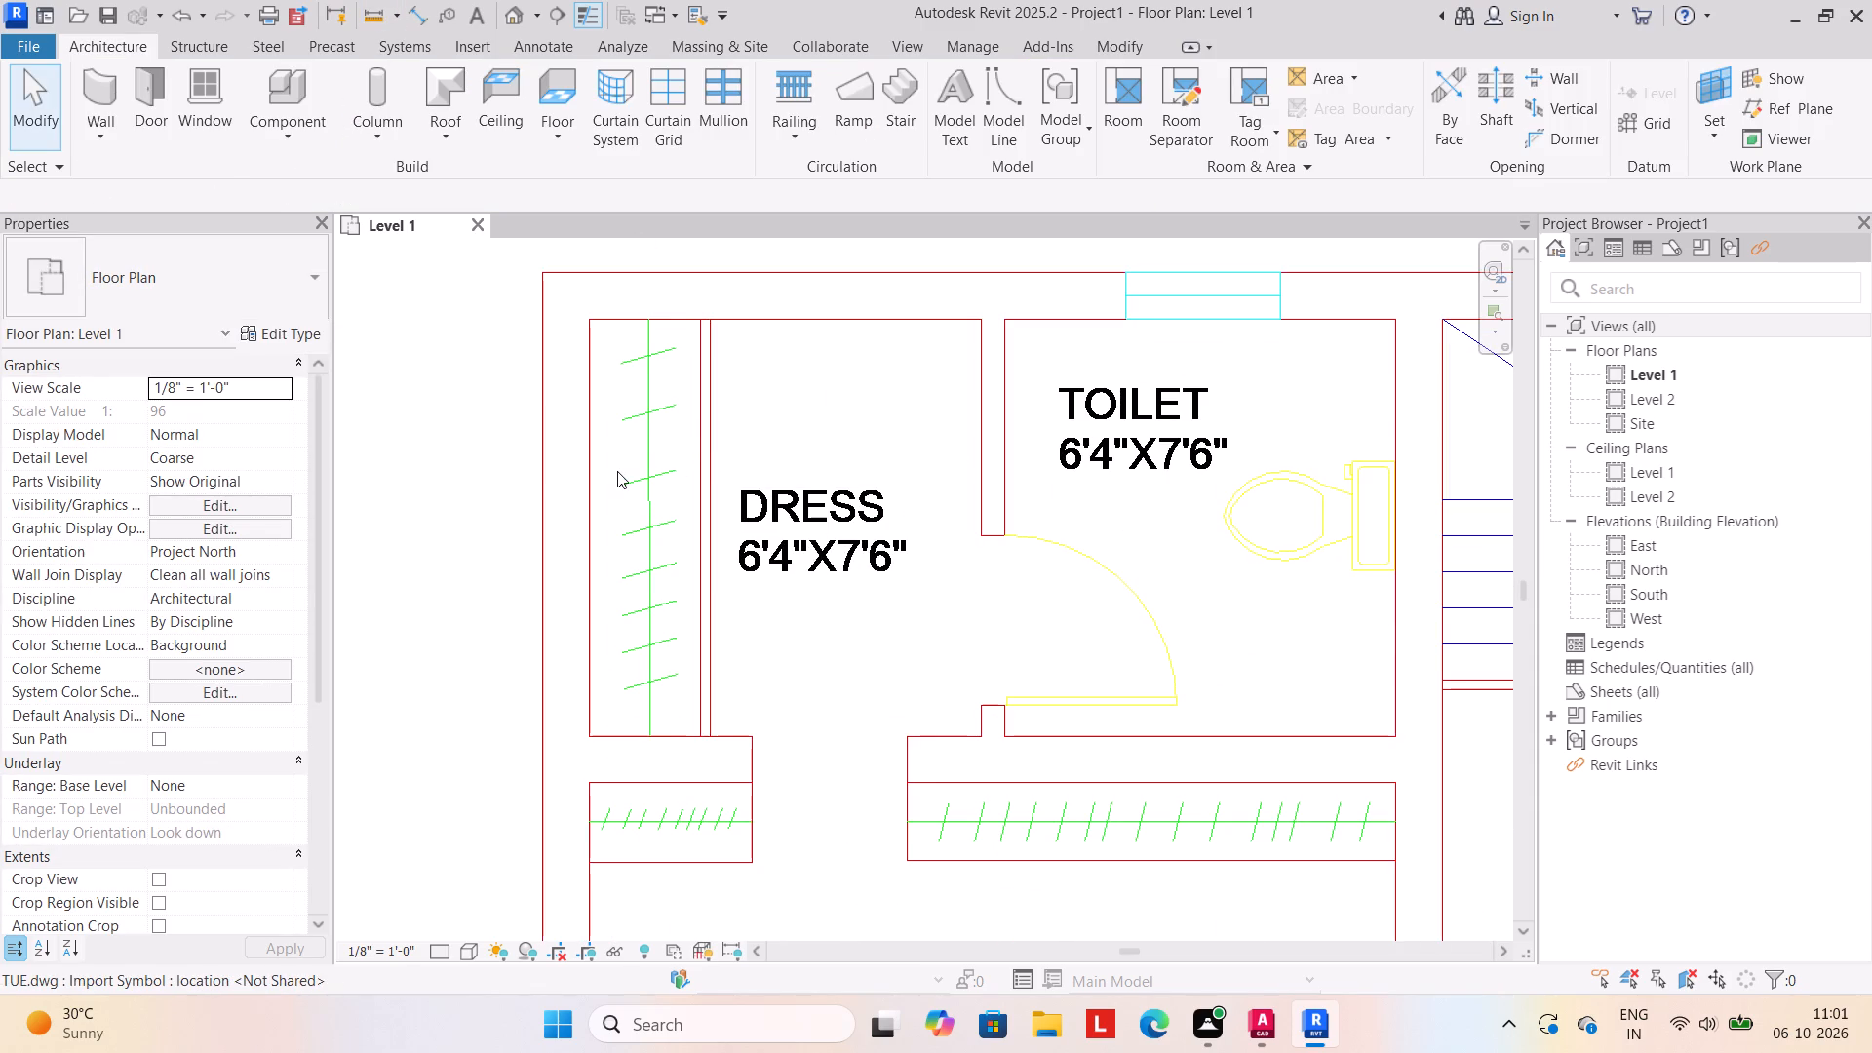
Measure the thickness of the partition between the DRESS and TOILET rooms on the plan's right side.
scroll(612, 474, "down", 5)
middle_click_drag(528, 516, 558, 464)
scroll(558, 464, "down", 3)
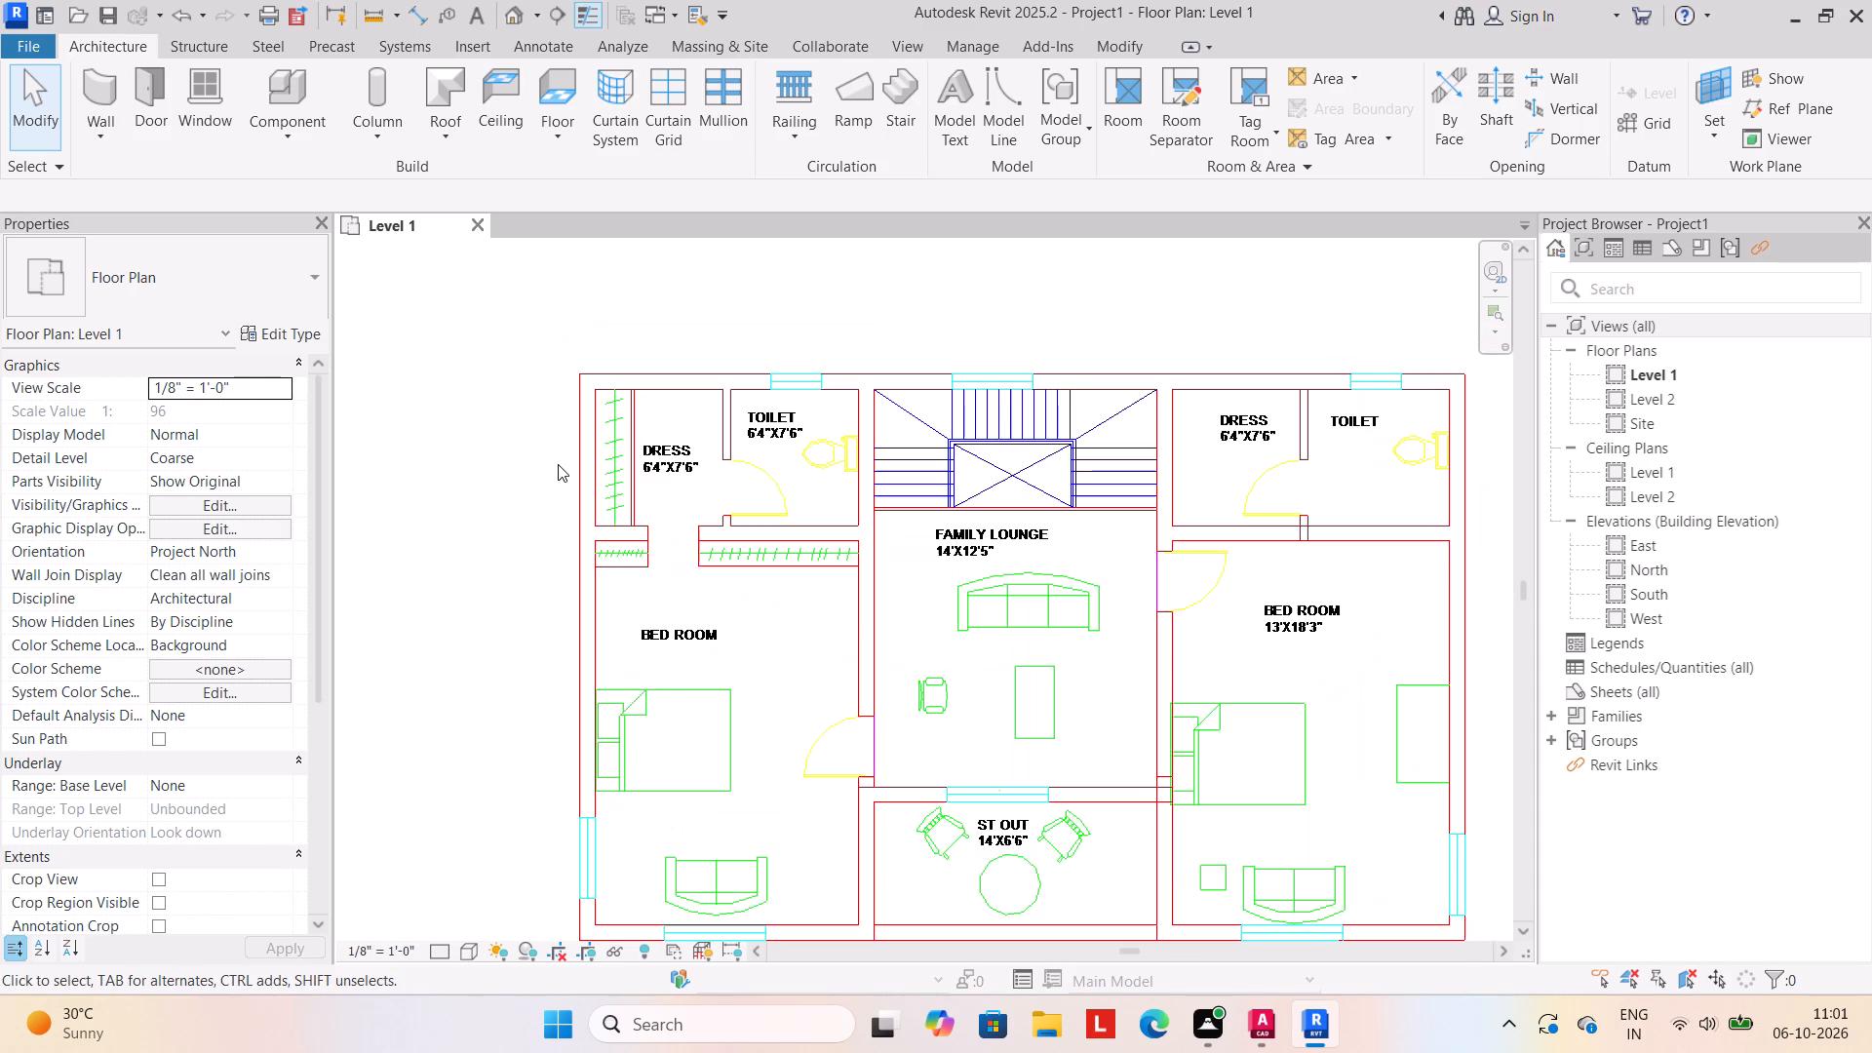
middle_click_drag(685, 554, 705, 523)
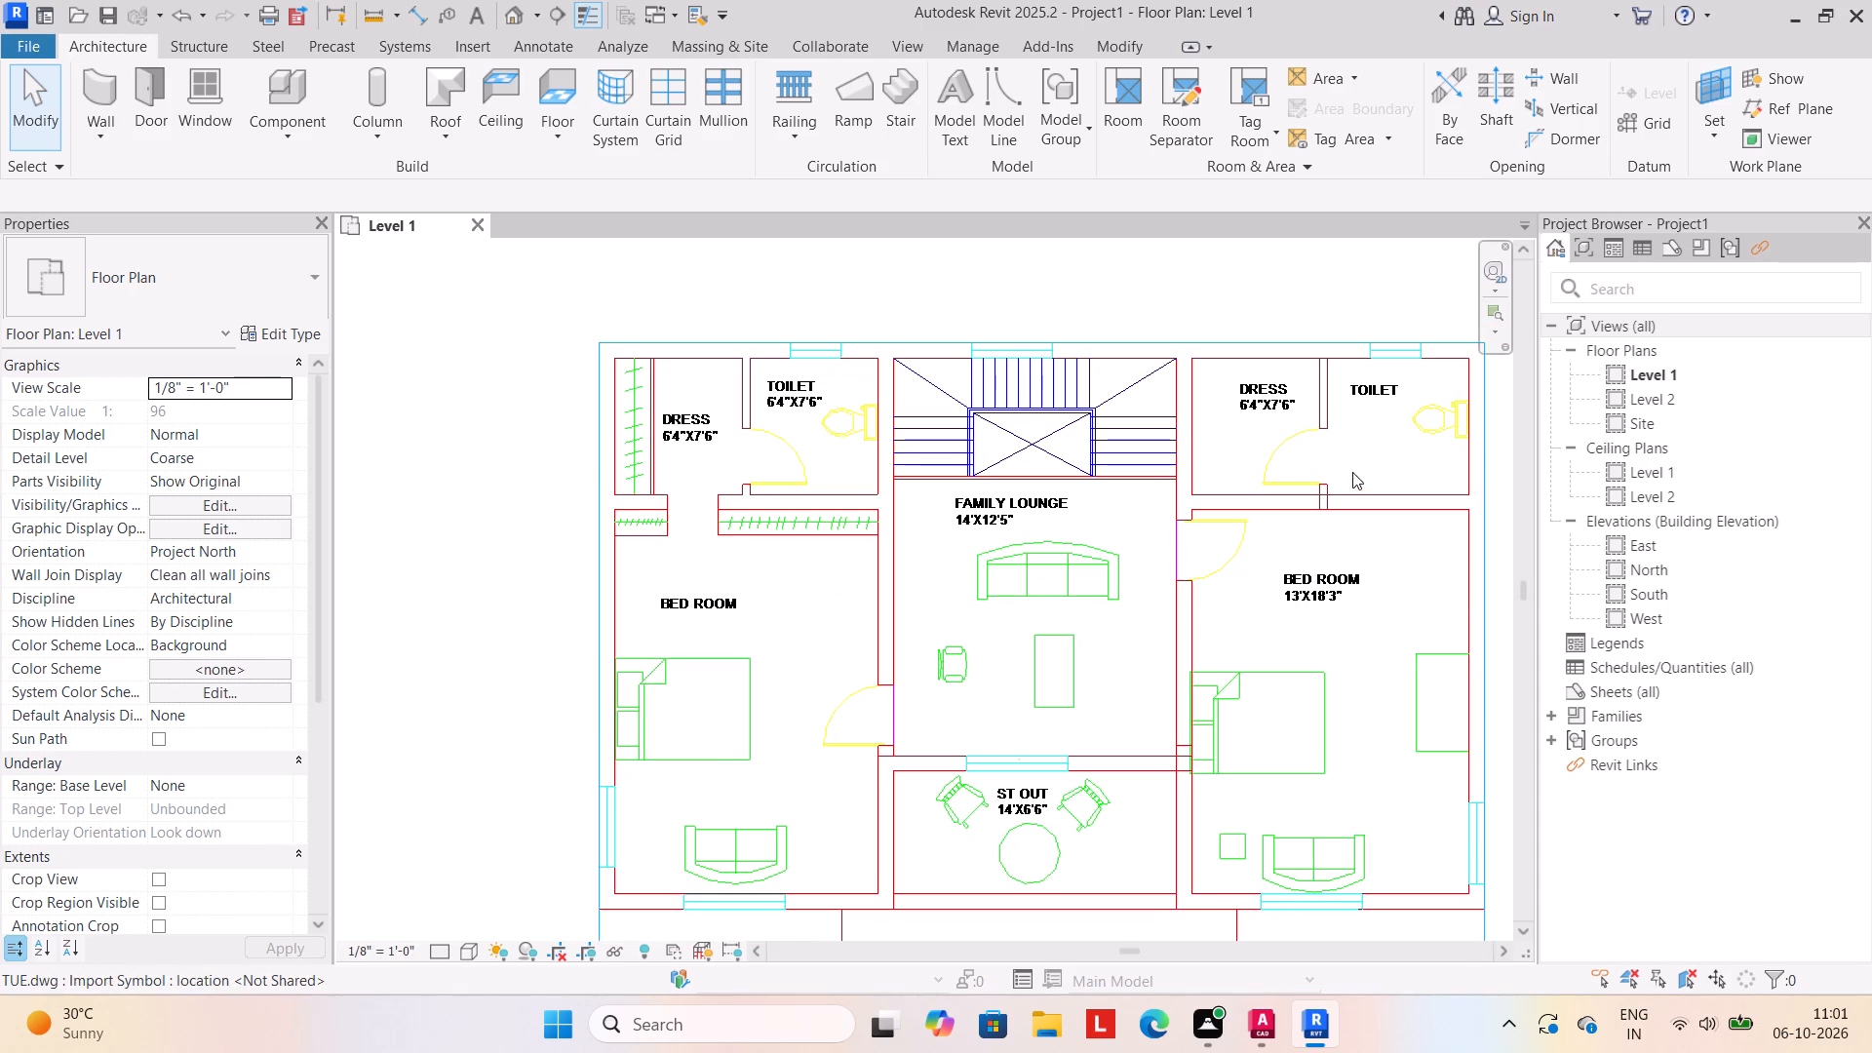
scroll(1368, 411, "up", 3)
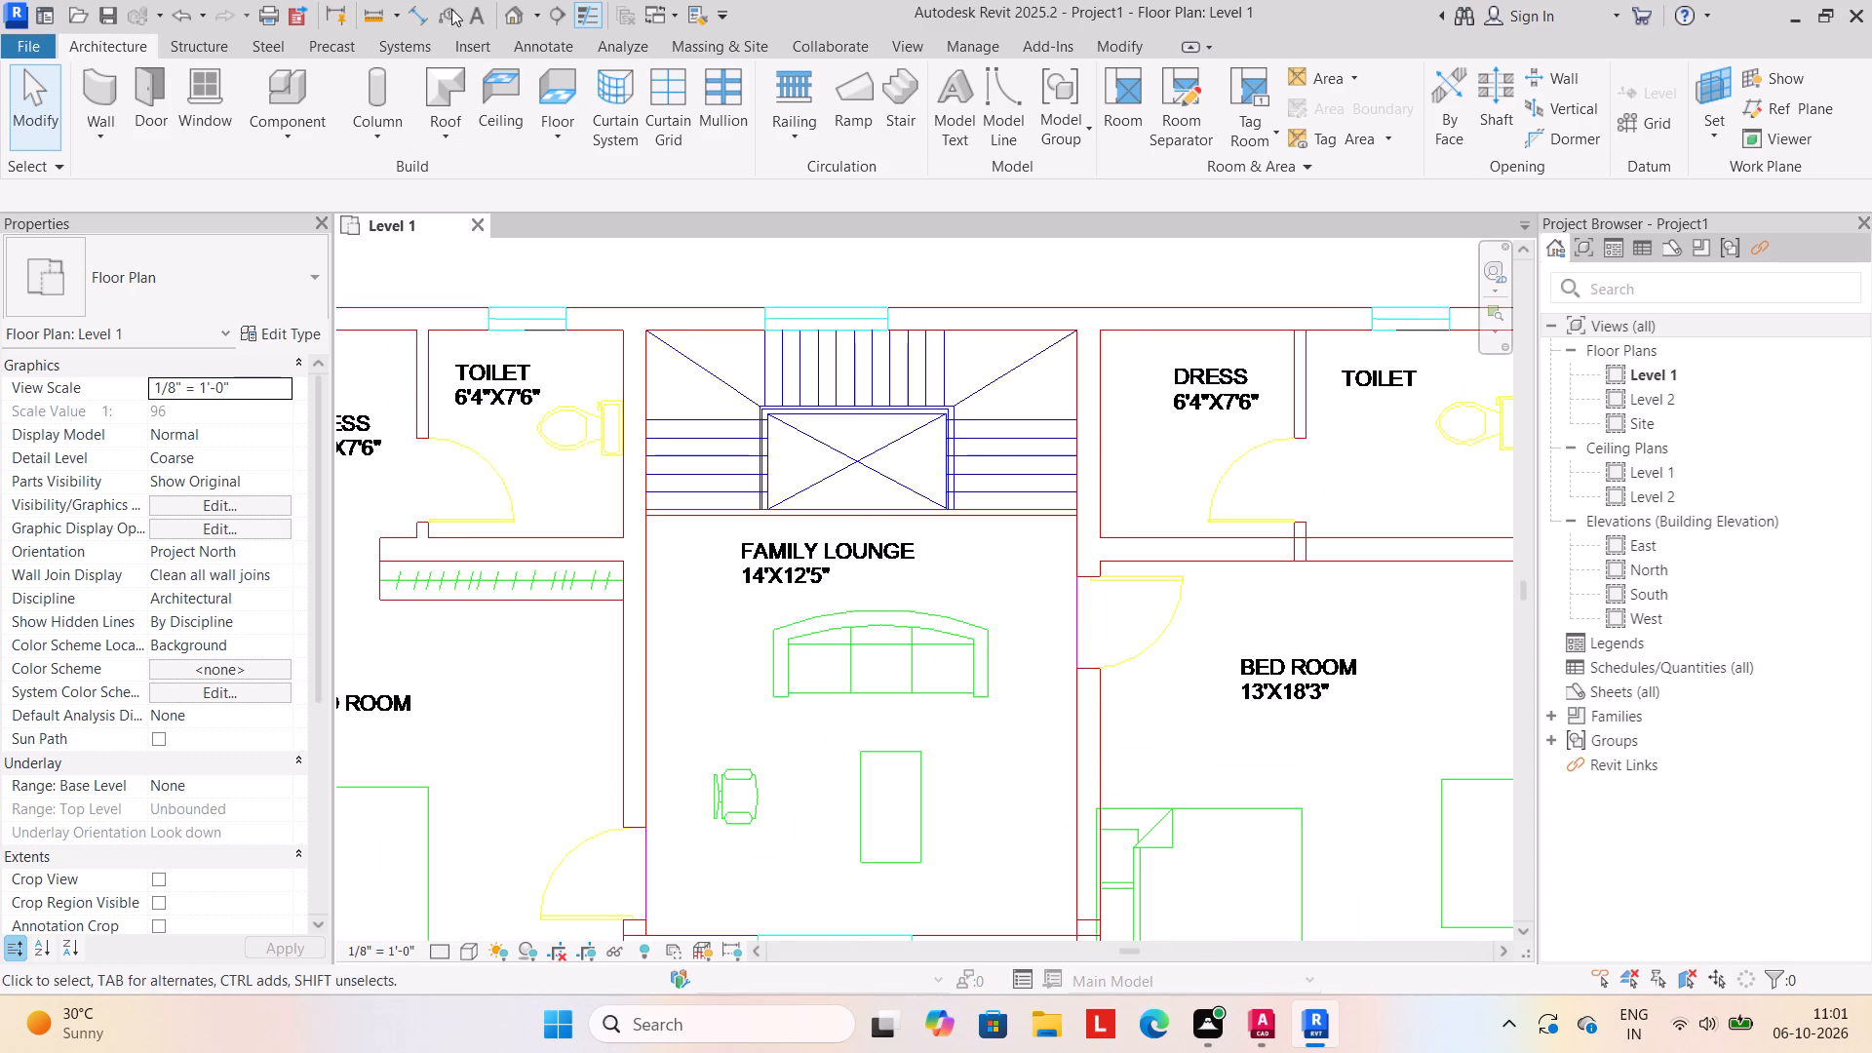
left_click(367, 7)
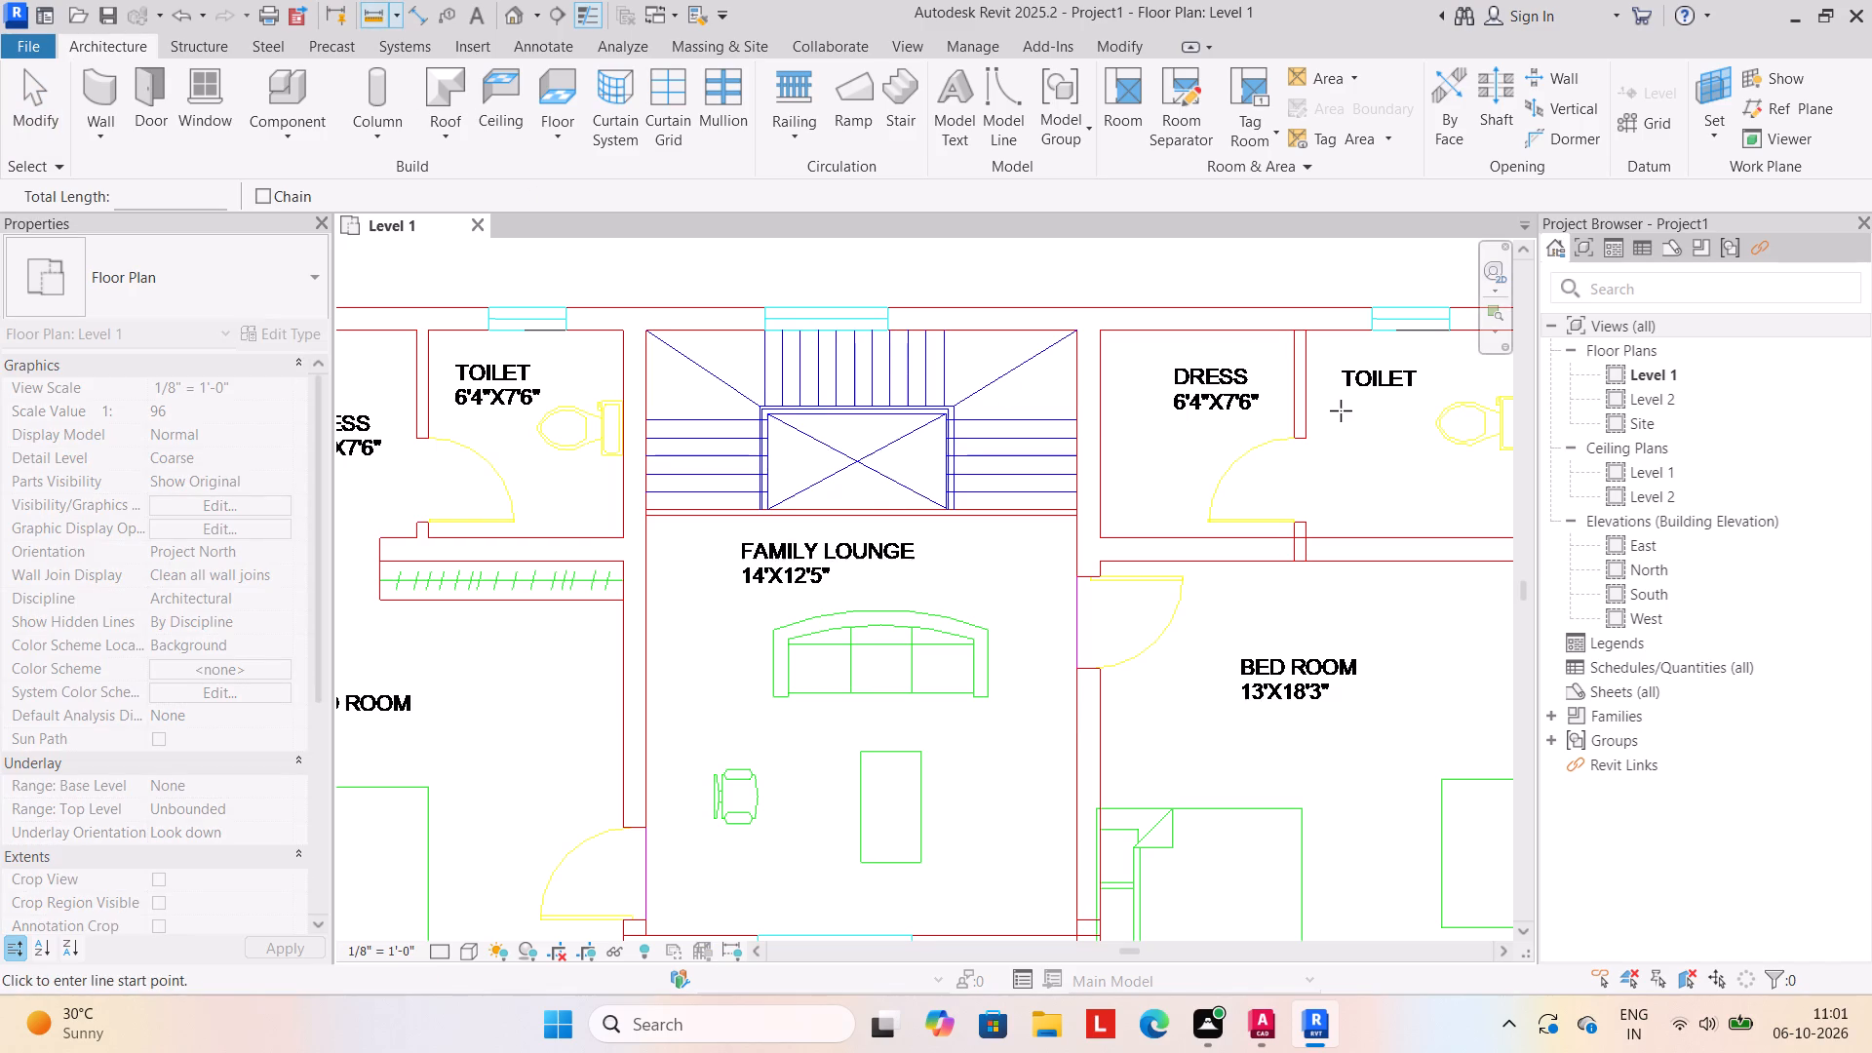
scroll(1341, 410, "up", 2)
left_click(1280, 409)
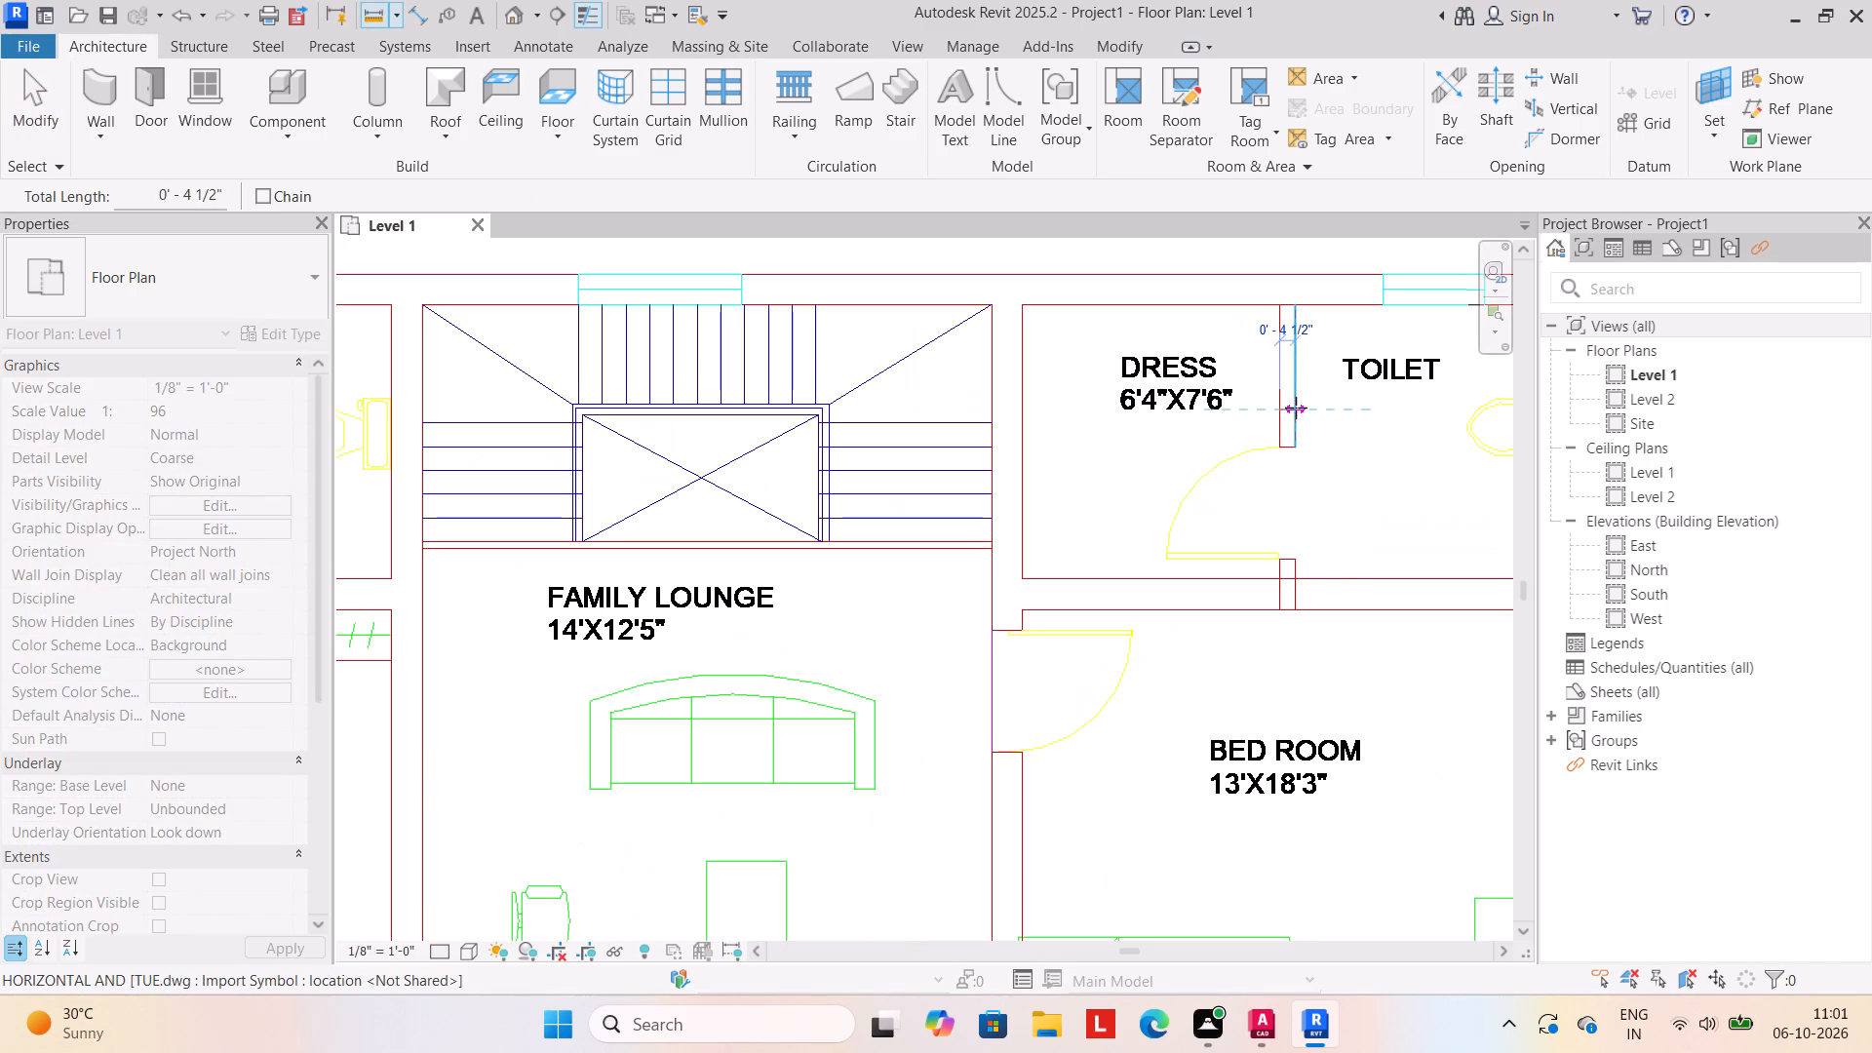
key("Escape")
Start a WALL9" wall with the location line at Finish Face: Interior and an unconnected height of 10'.
scroll(1069, 431, "down", 6)
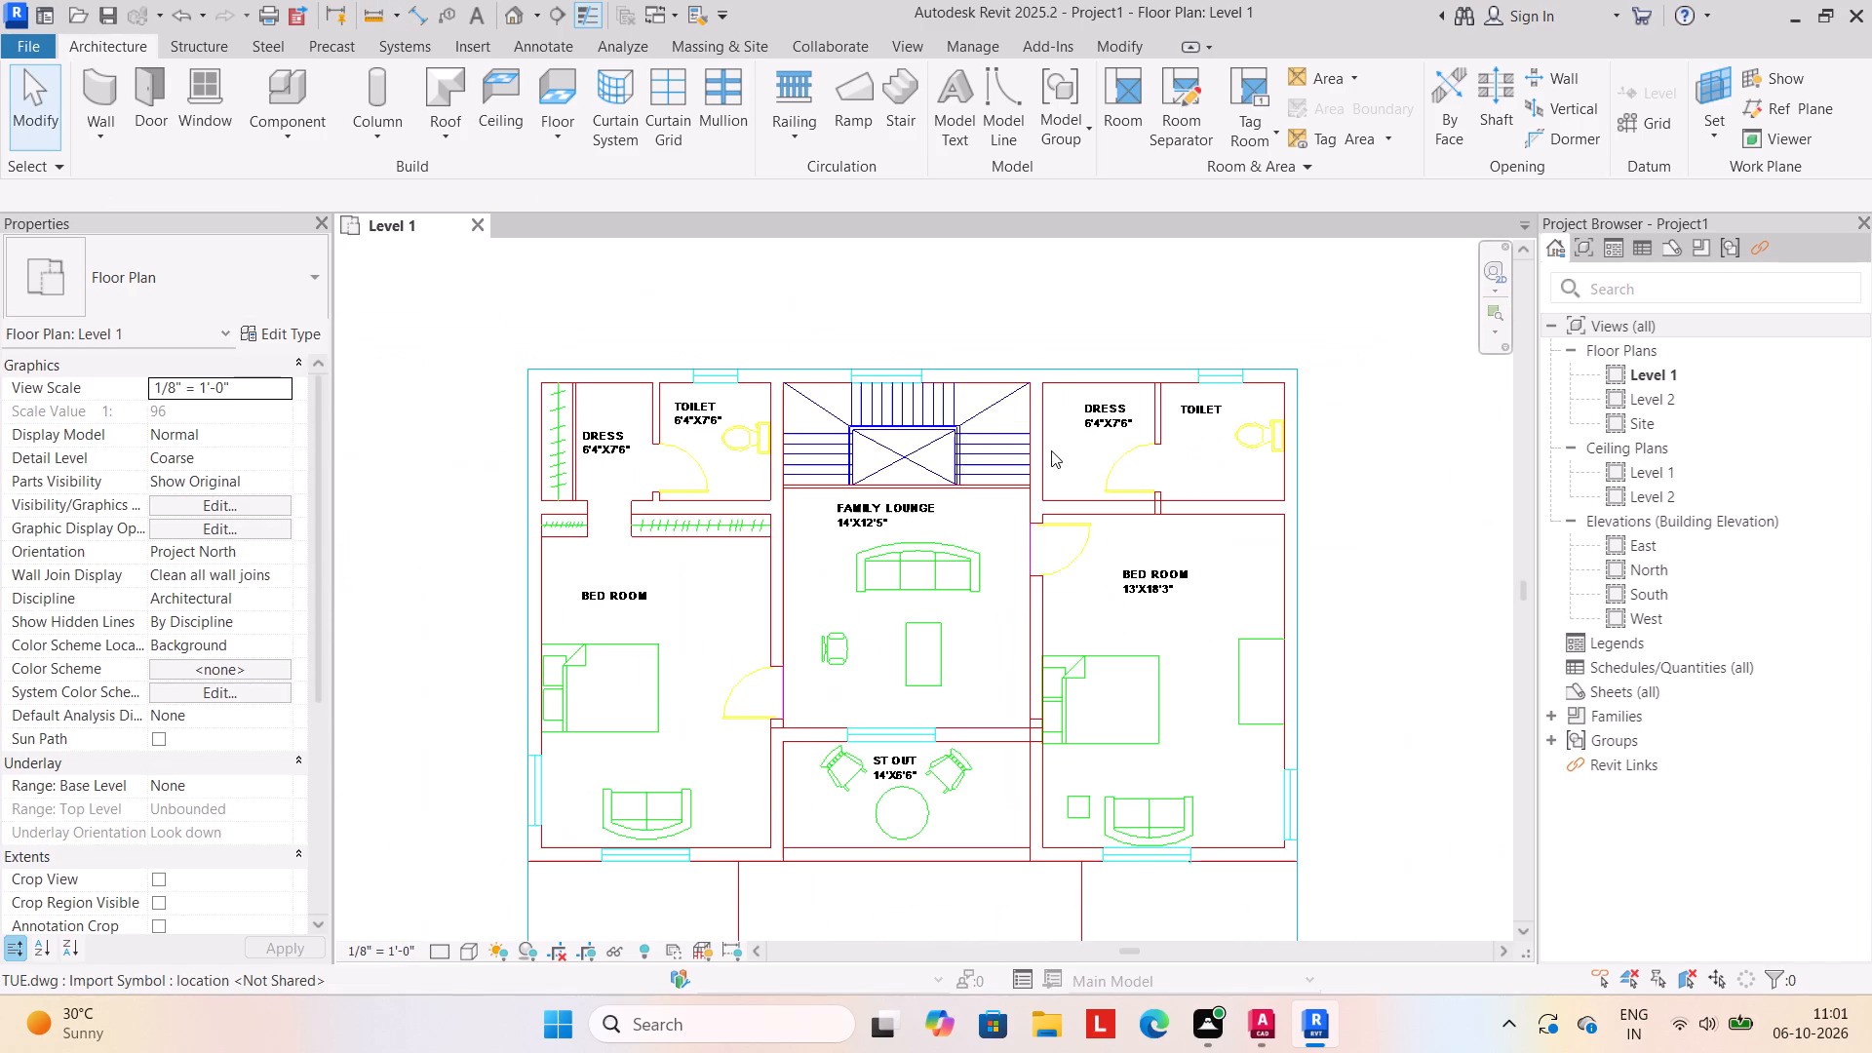
middle_click_drag(953, 479, 985, 456)
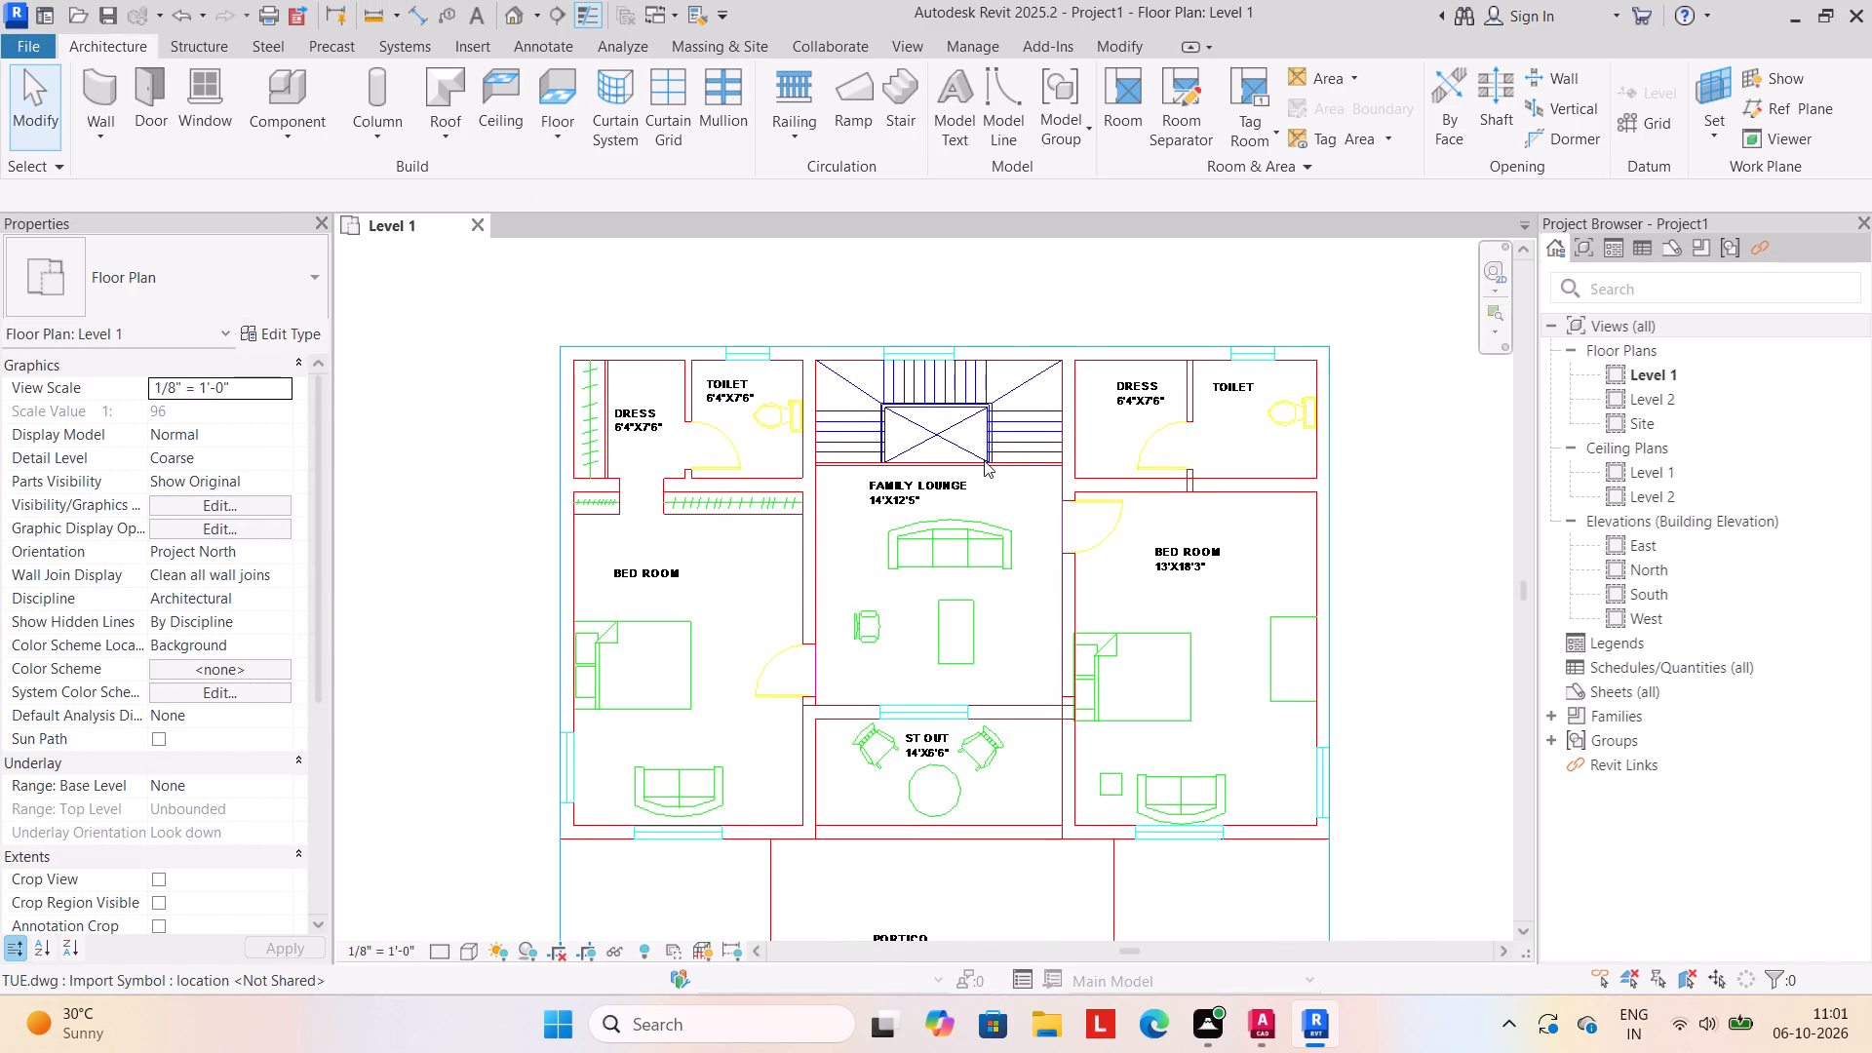
left_click(100, 135)
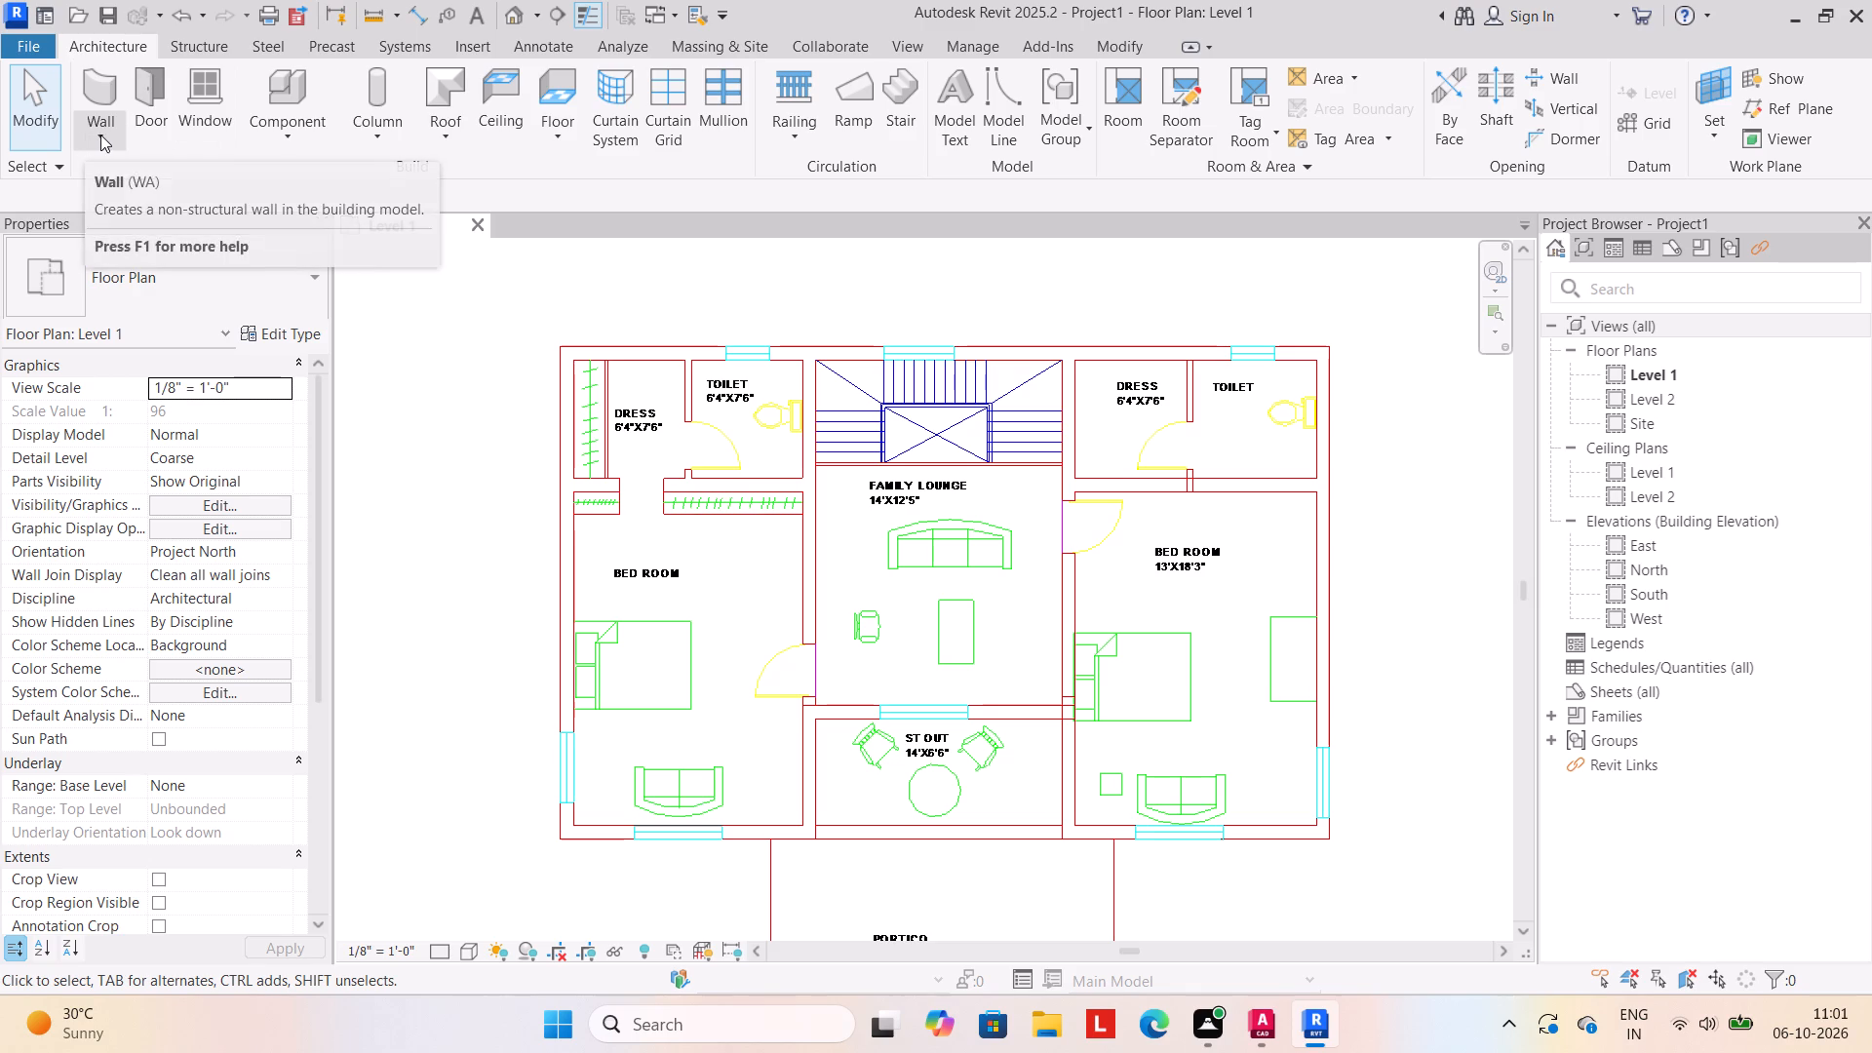
left_click(163, 179)
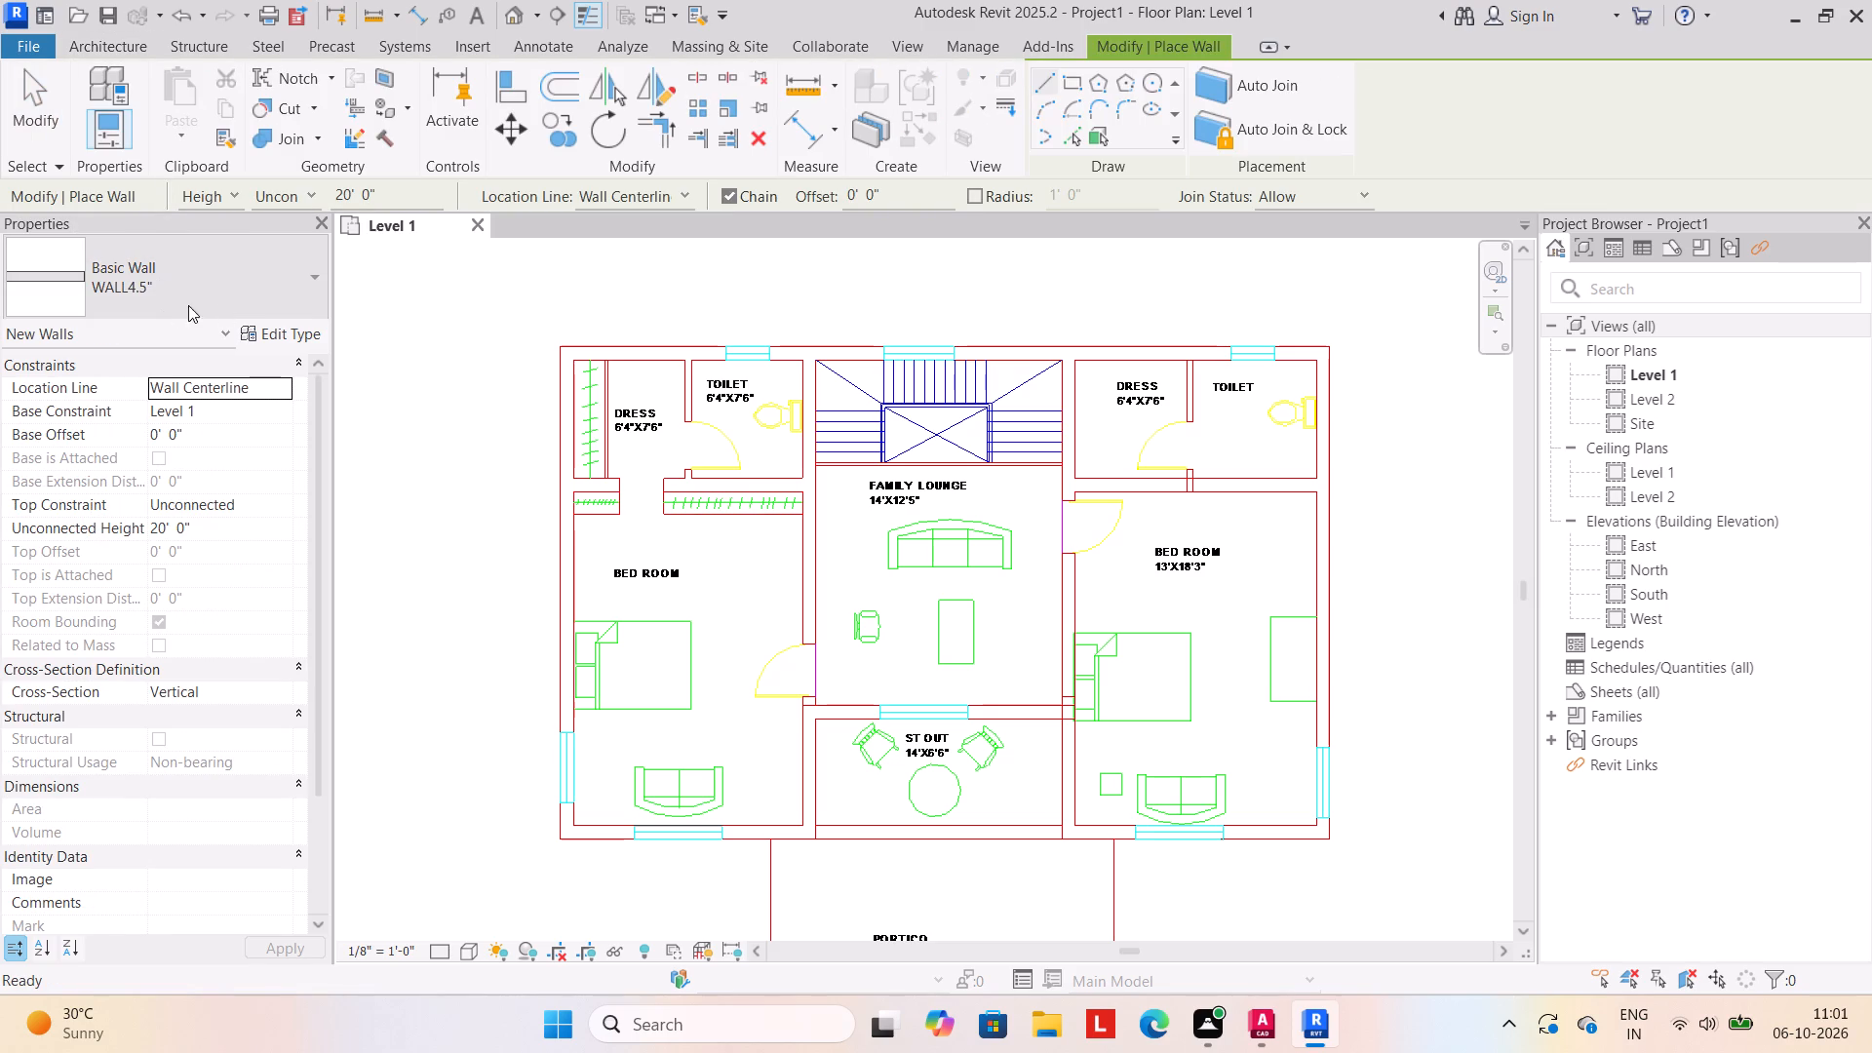
left_click(318, 284)
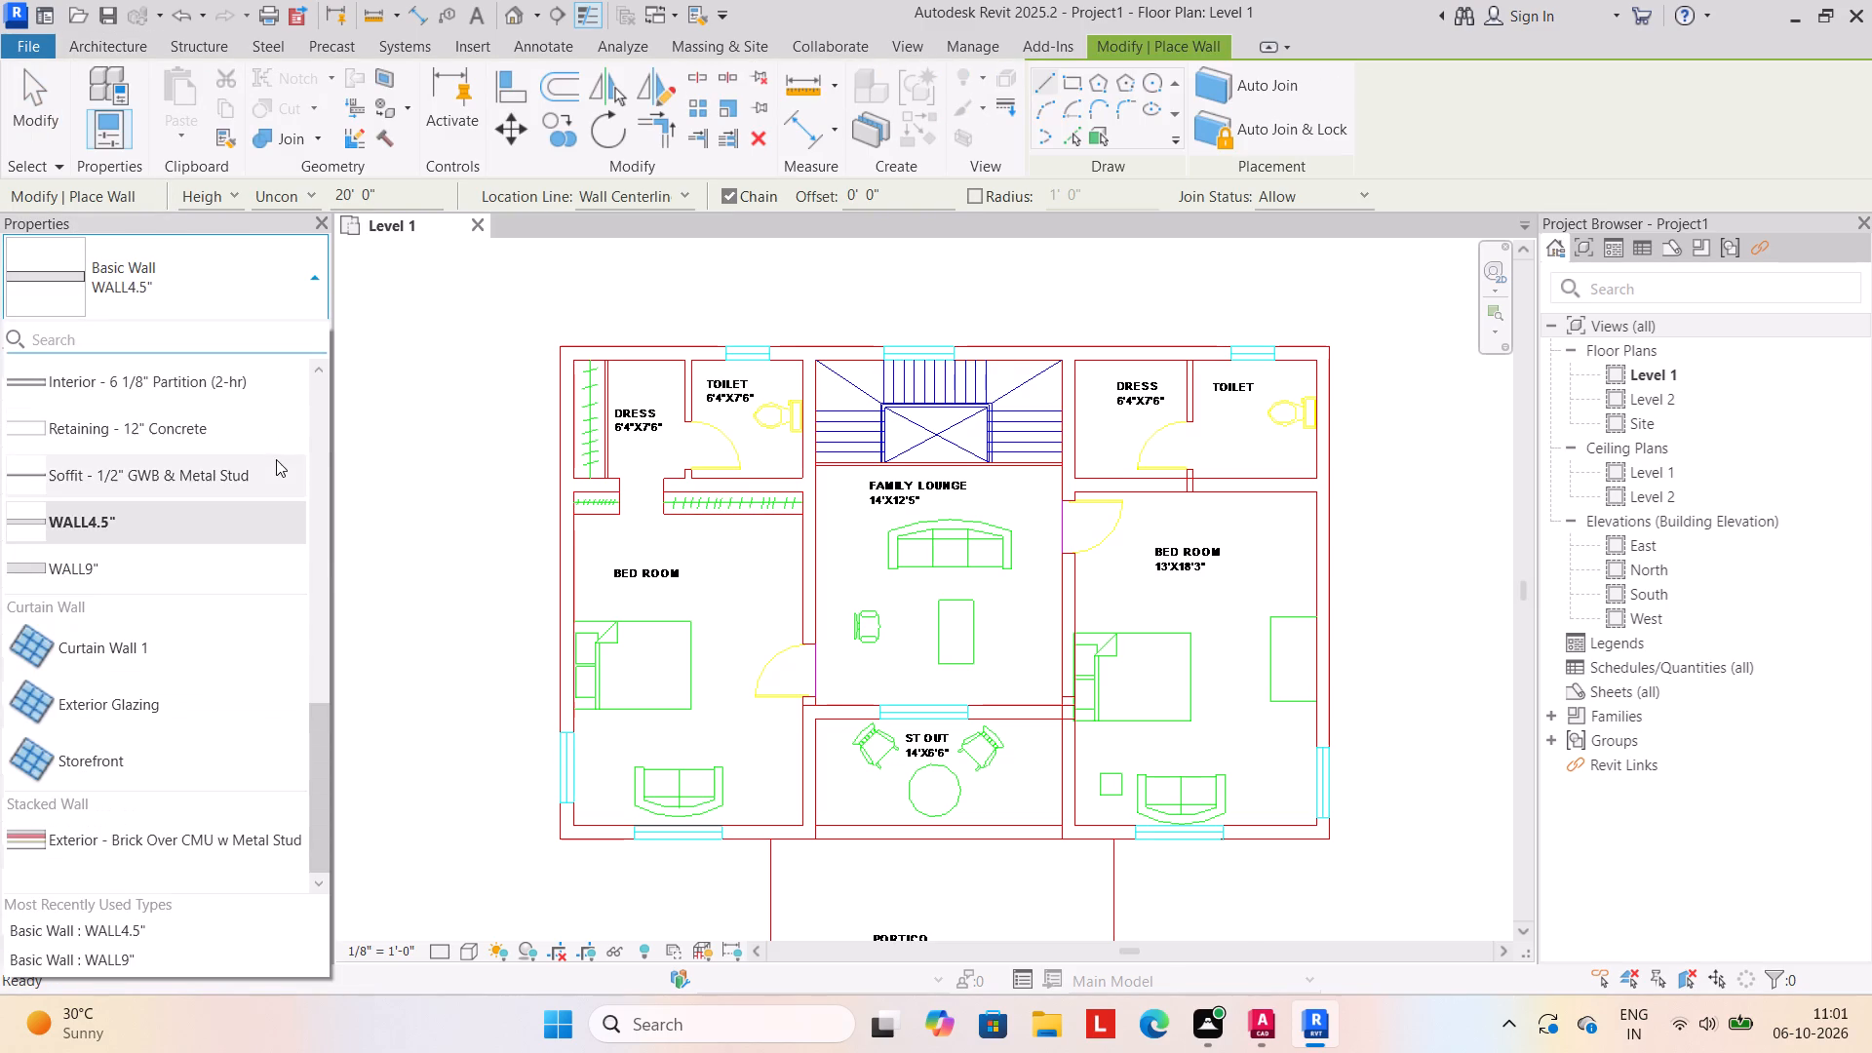
left_click(182, 962)
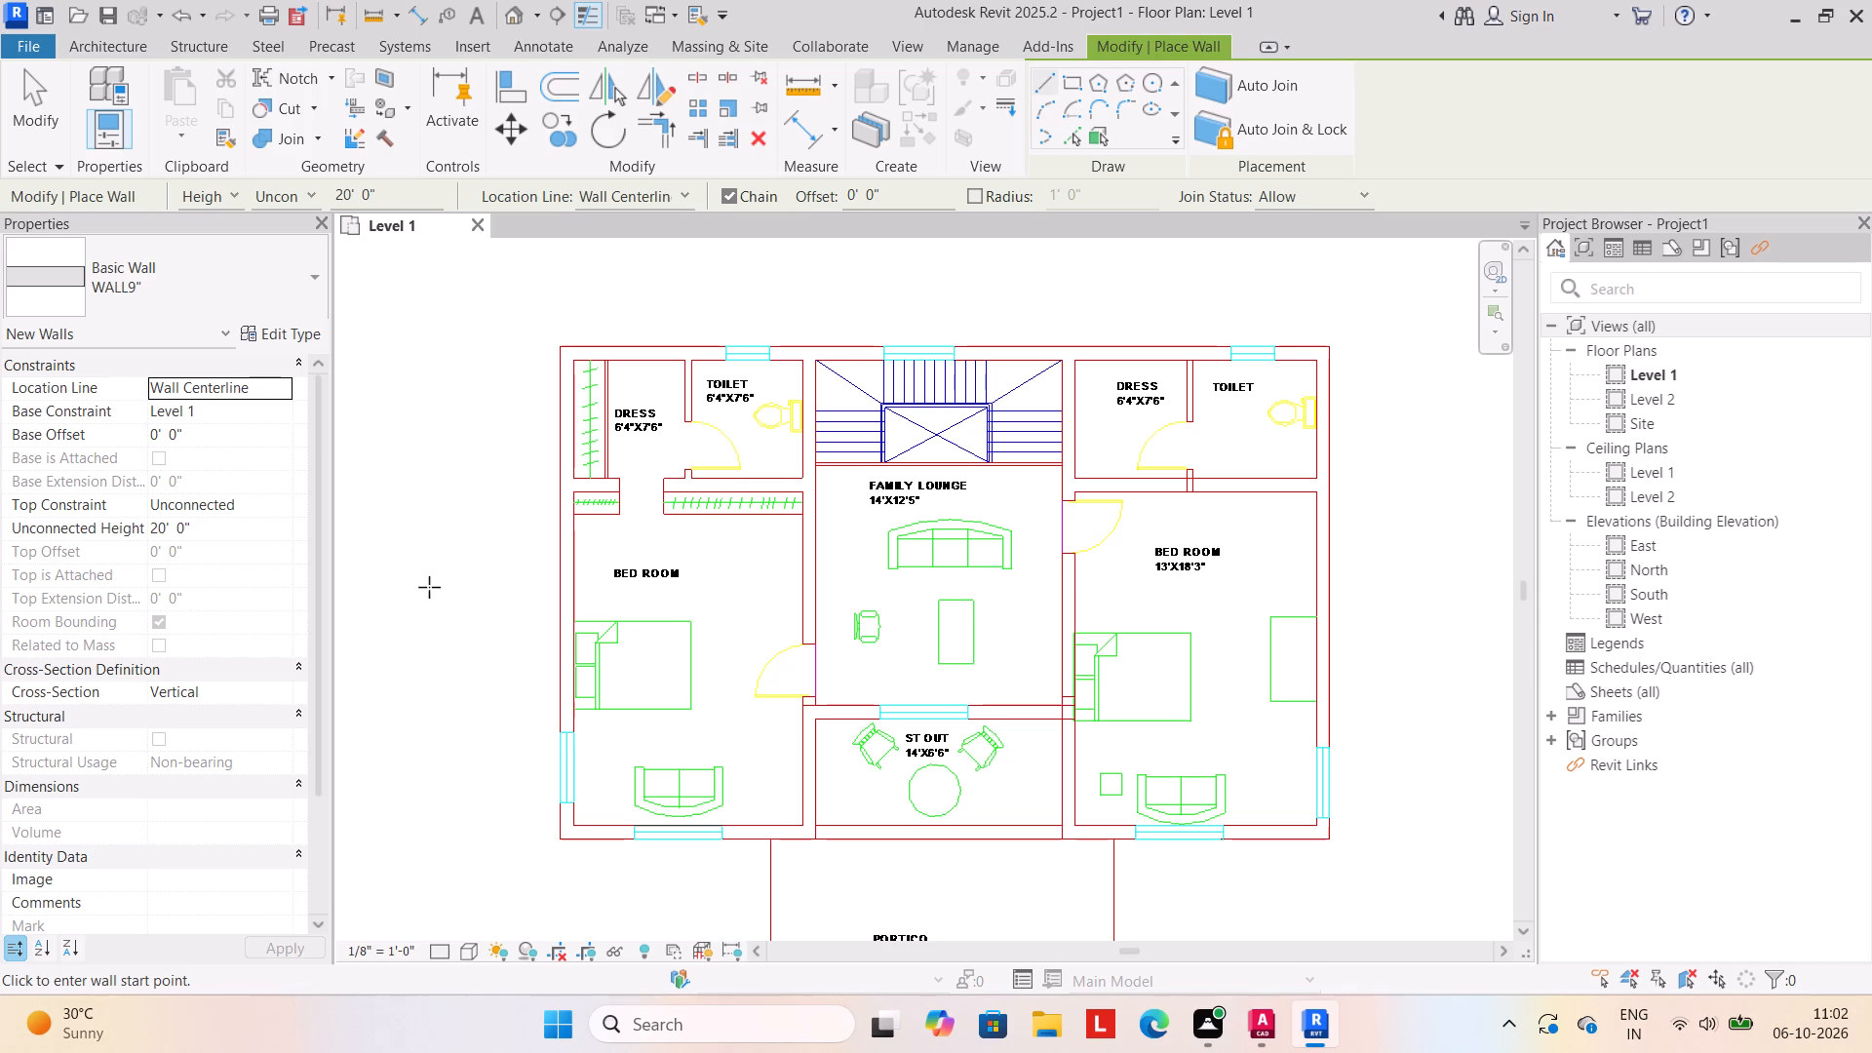
left_click(283, 395)
left_click(252, 472)
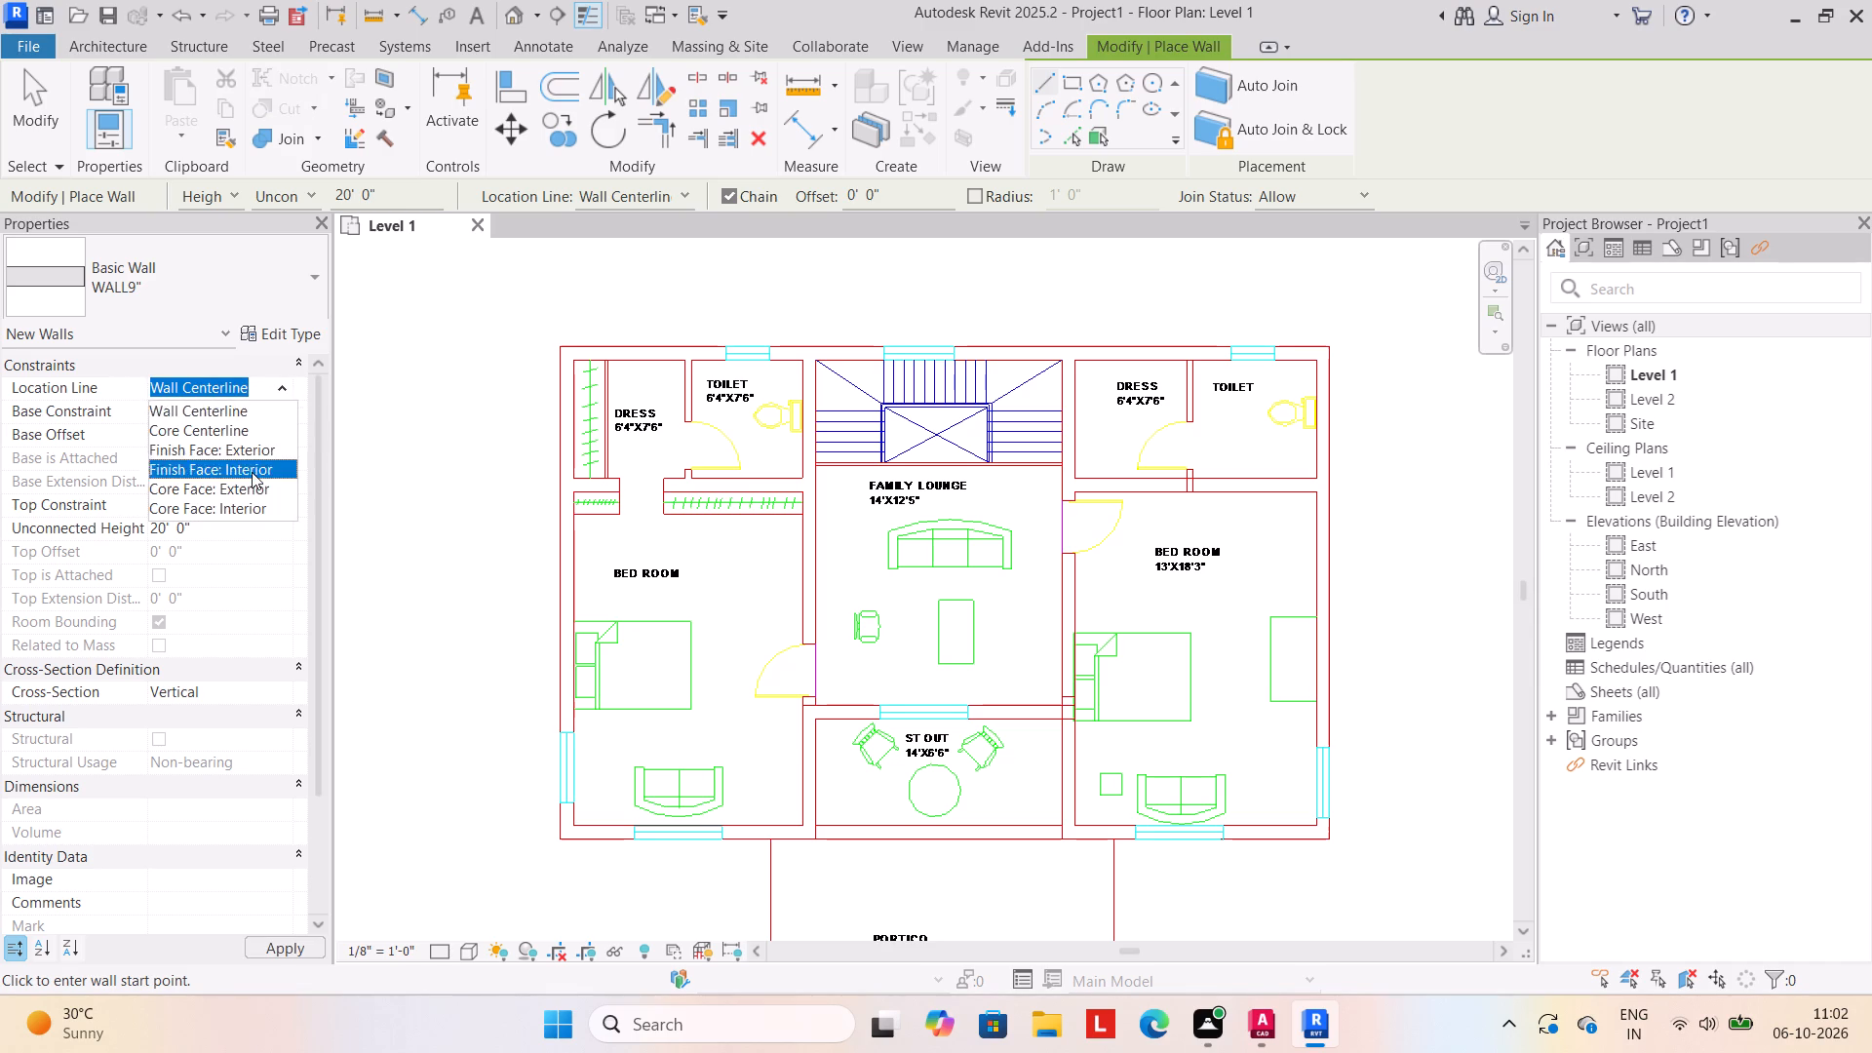
left_click(229, 530)
type("10'")
key("Return")
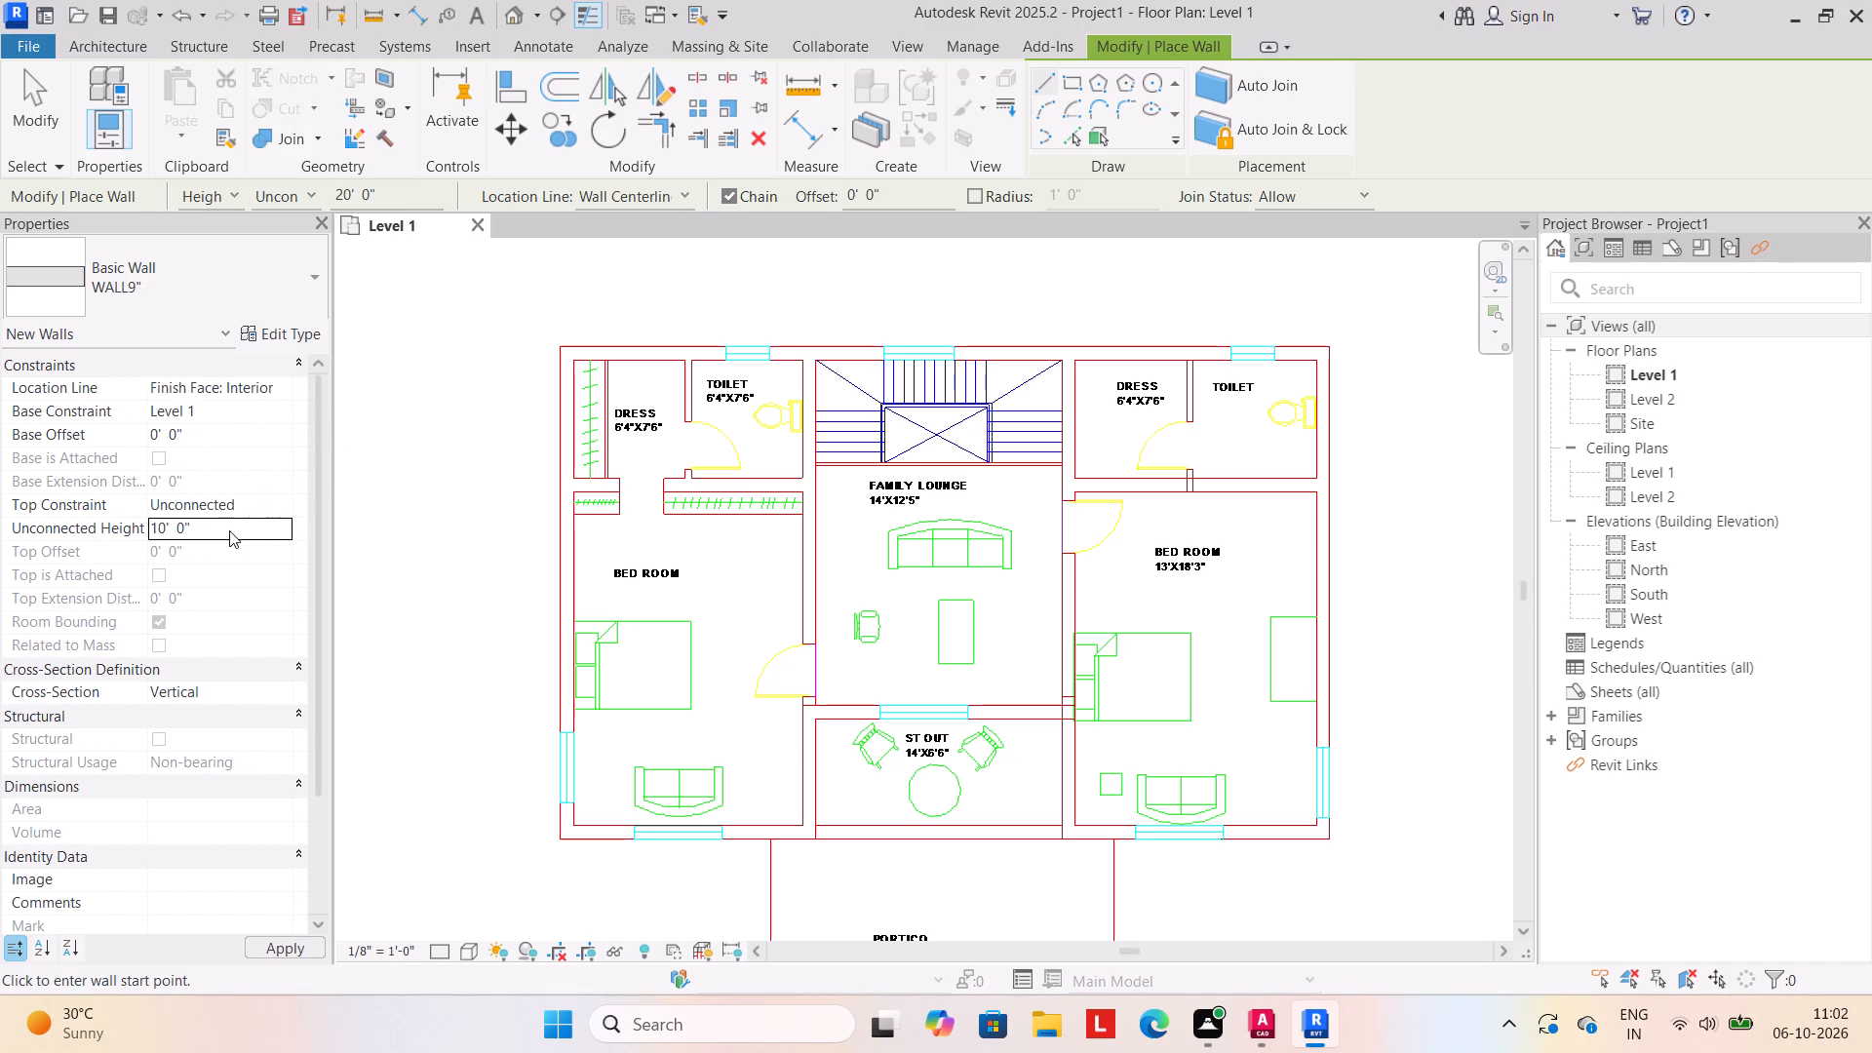
Trace the building's rectangular outer outline with four chained WALL9" walls, keeping the wall thickness inside the outline.
left_click(558, 349)
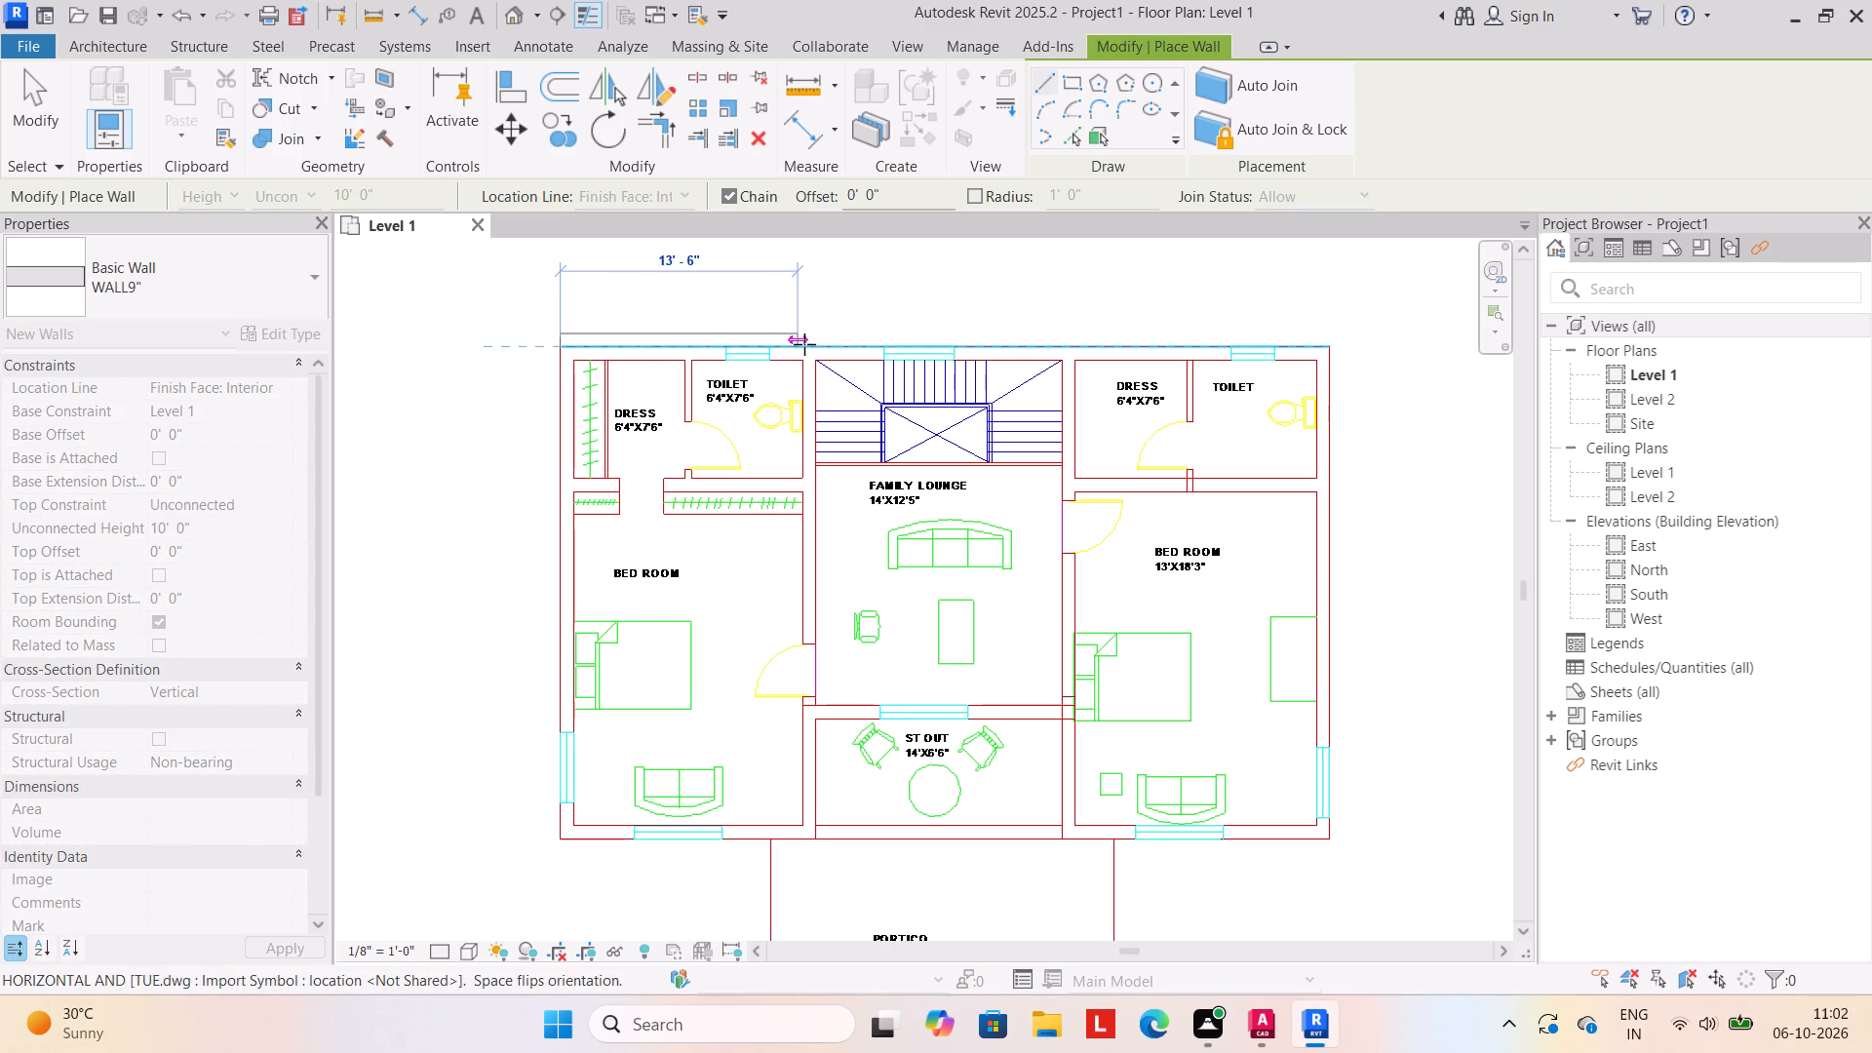
key("space")
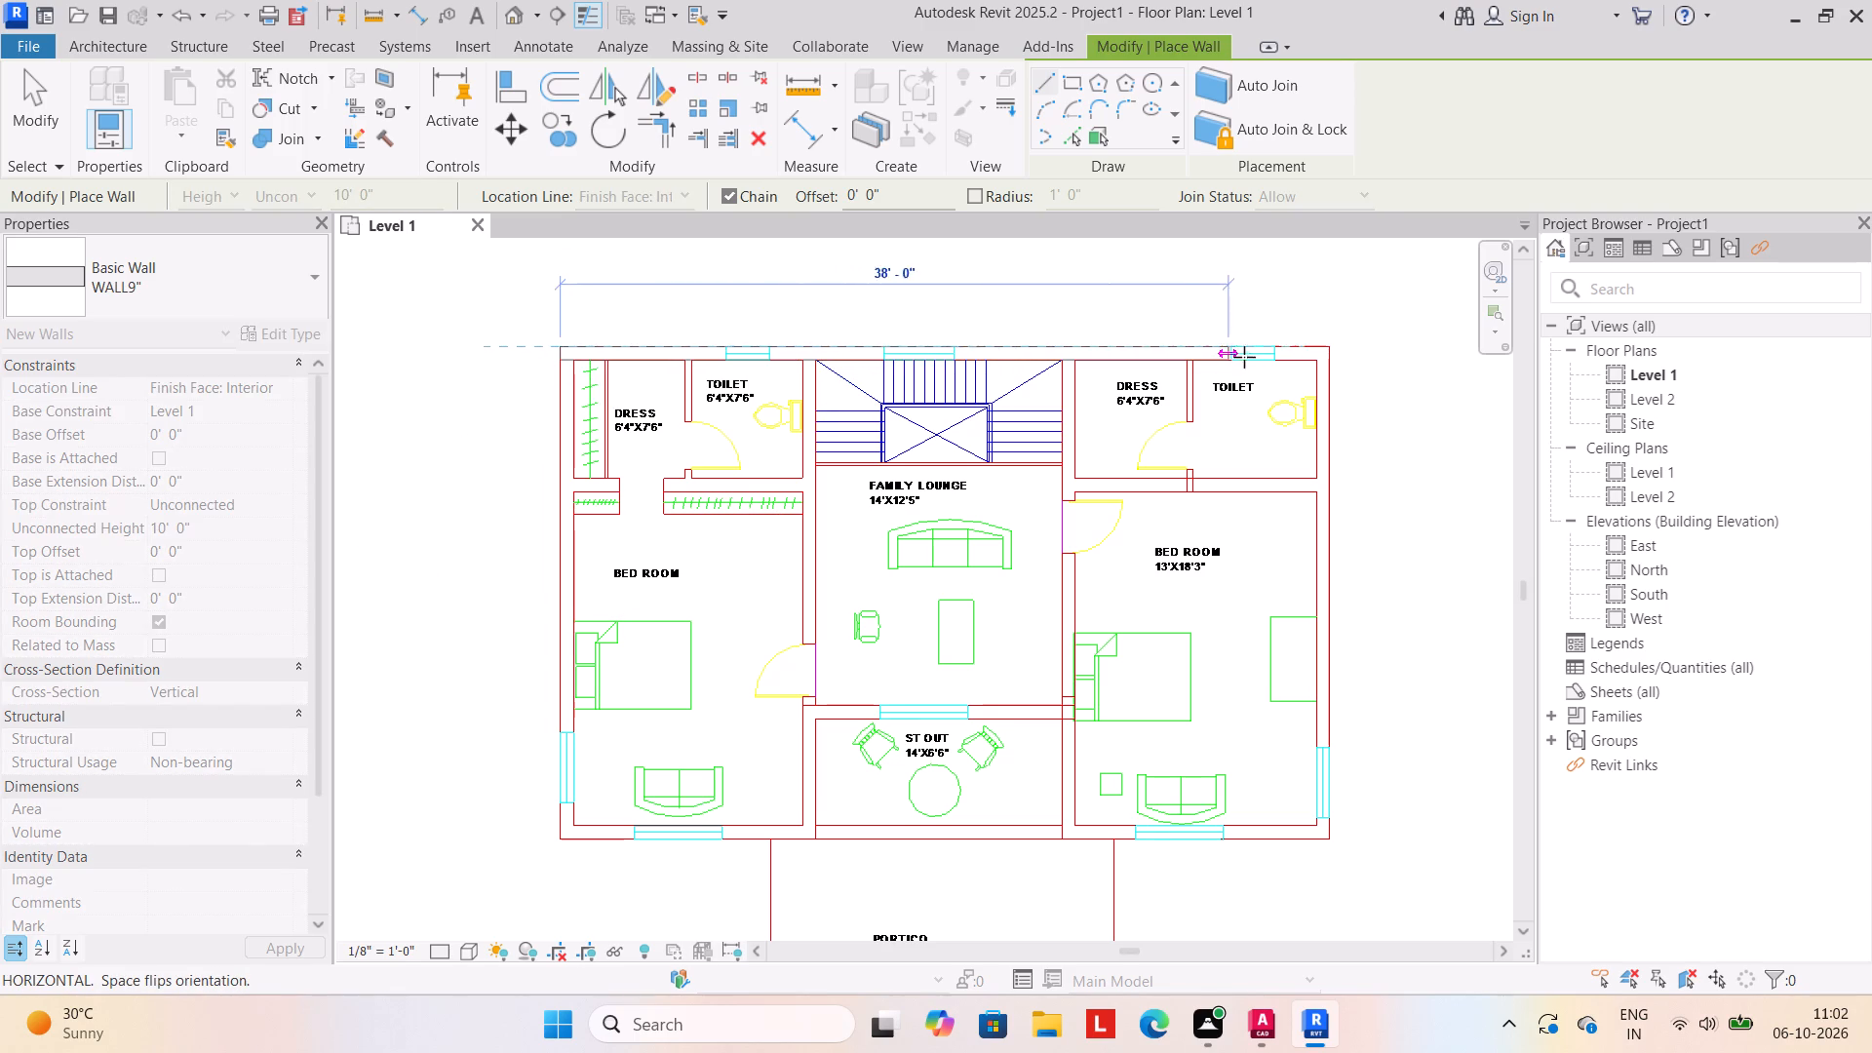
left_click(1330, 348)
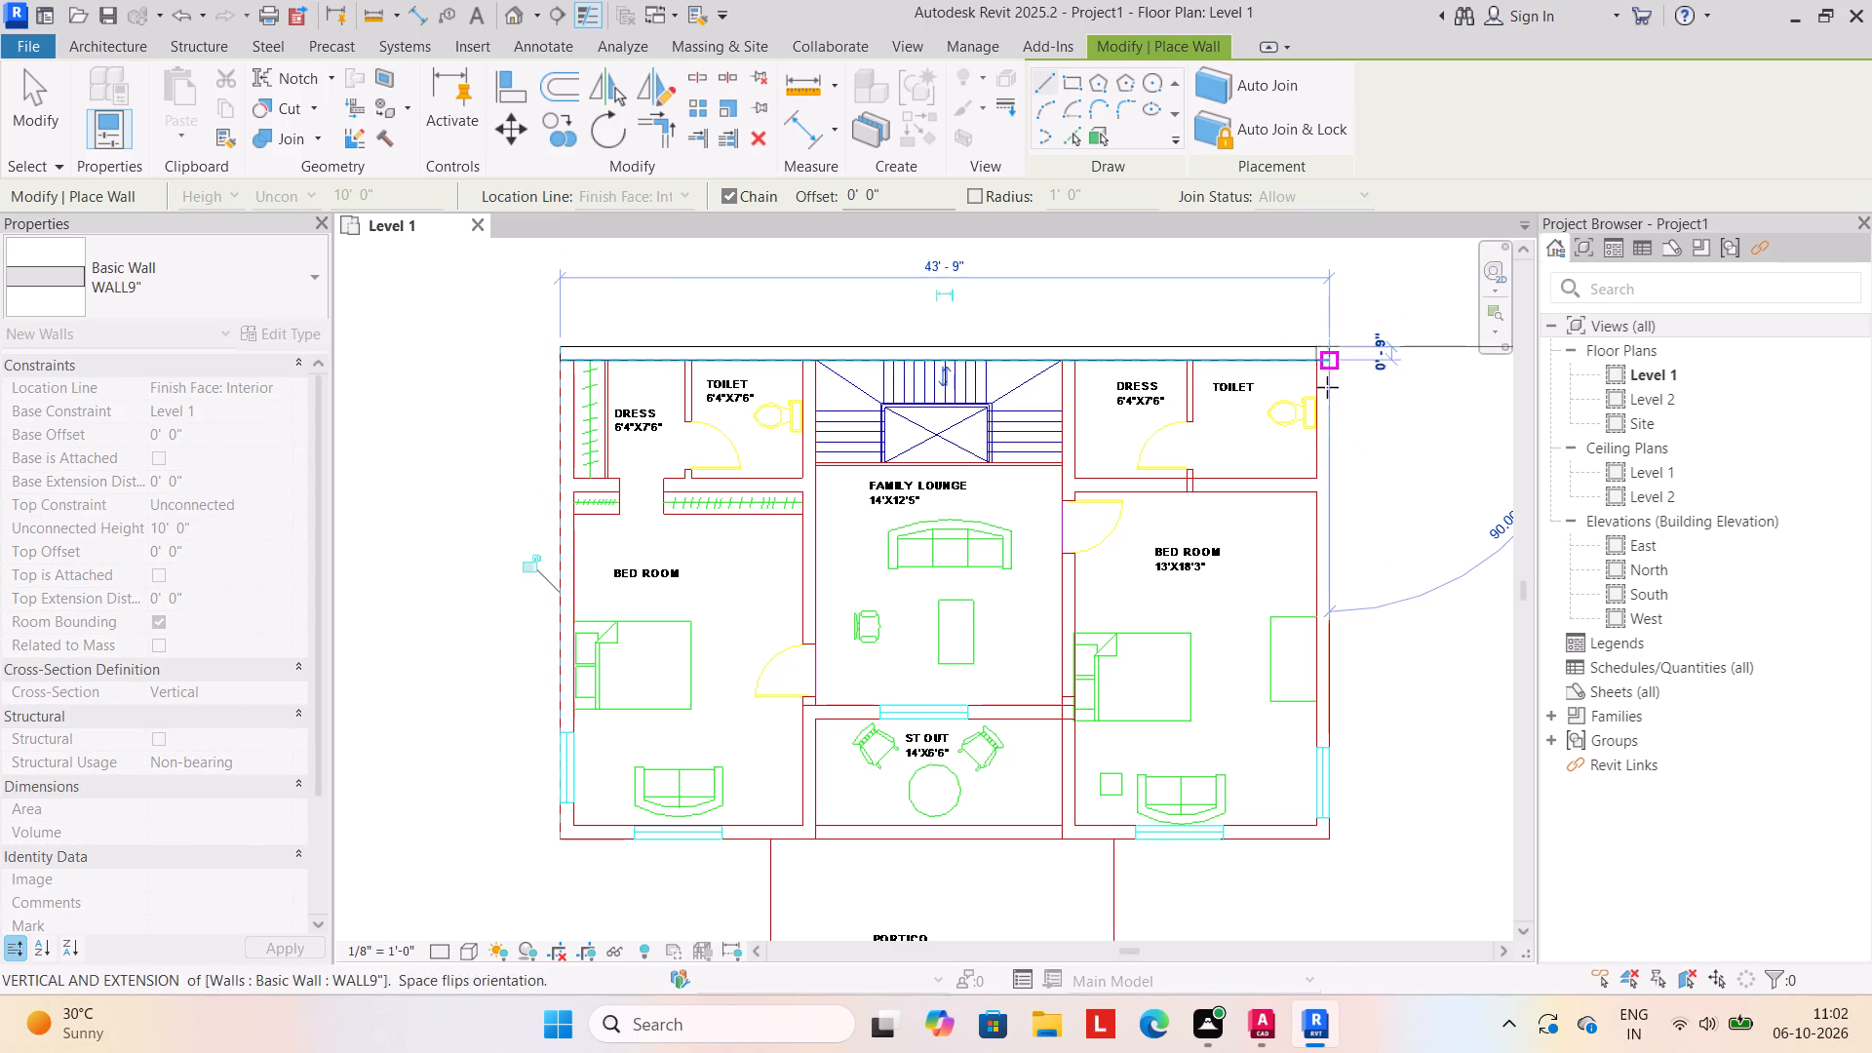
left_click(1327, 838)
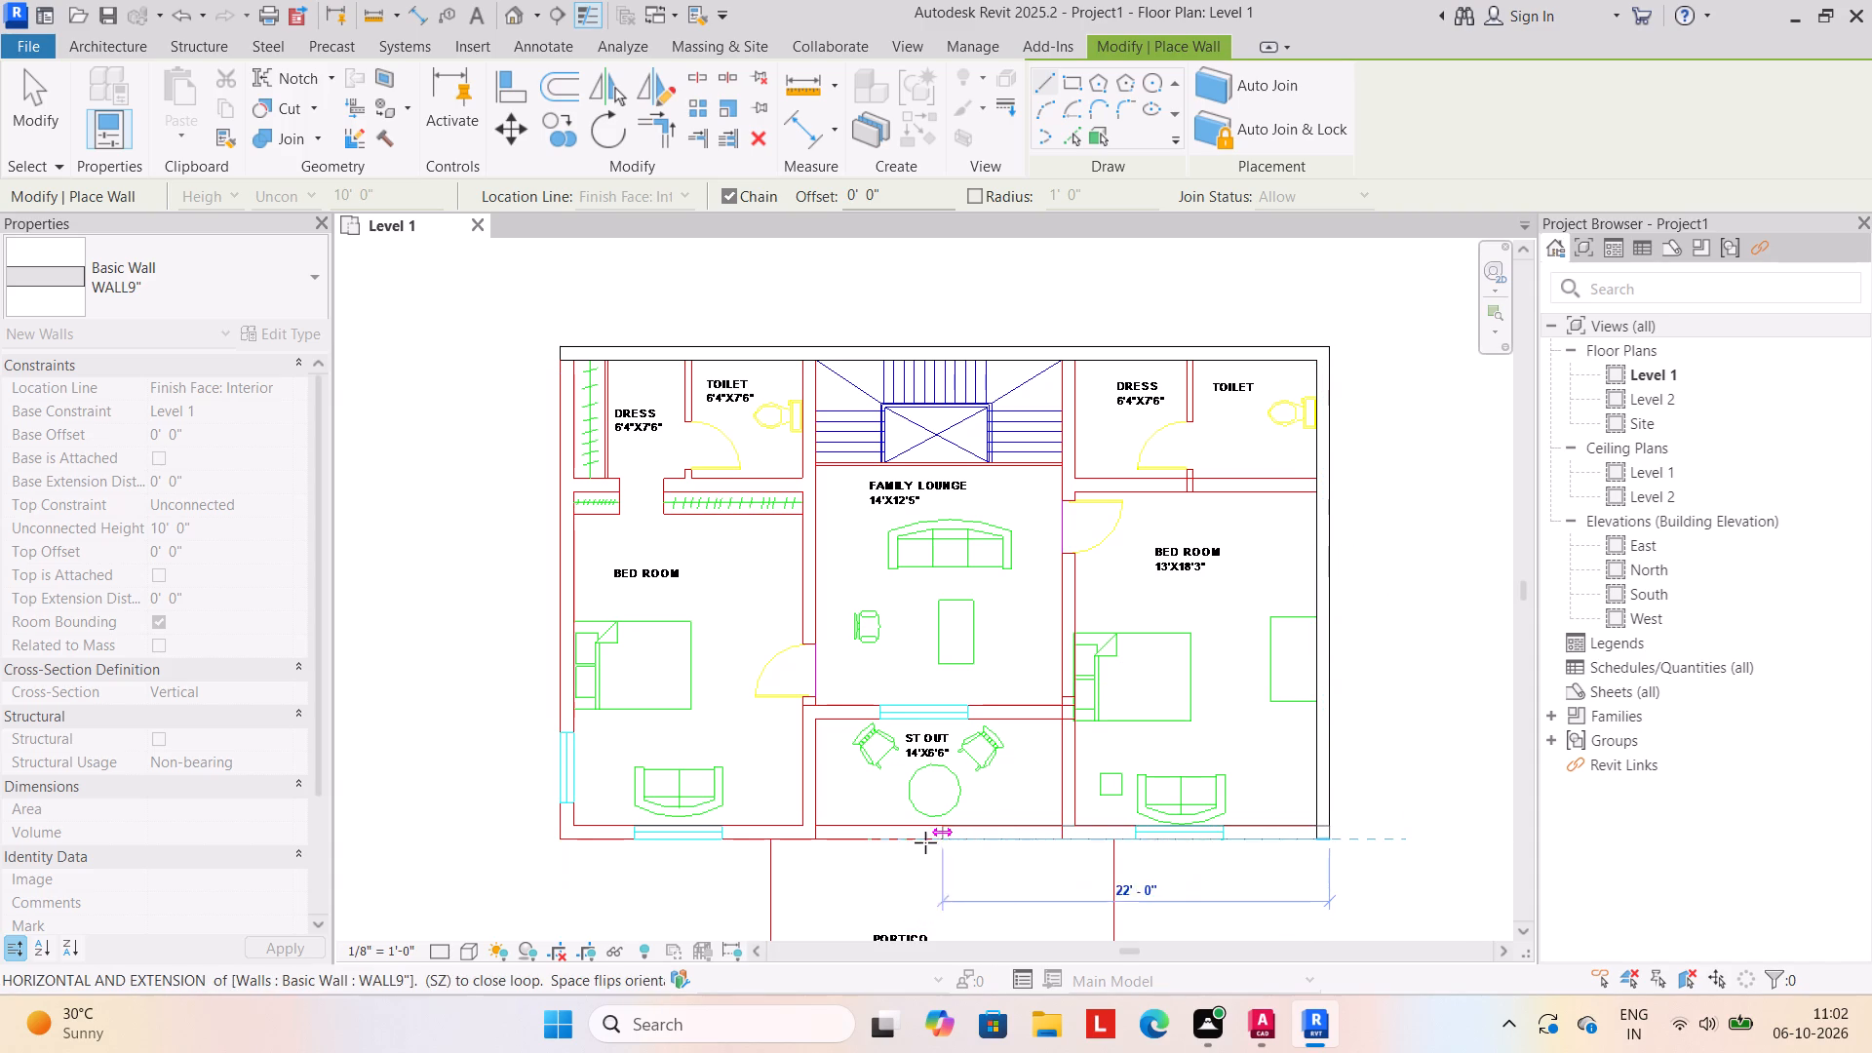
scroll(791, 837, "down", 1)
middle_click_drag(791, 837, 939, 833)
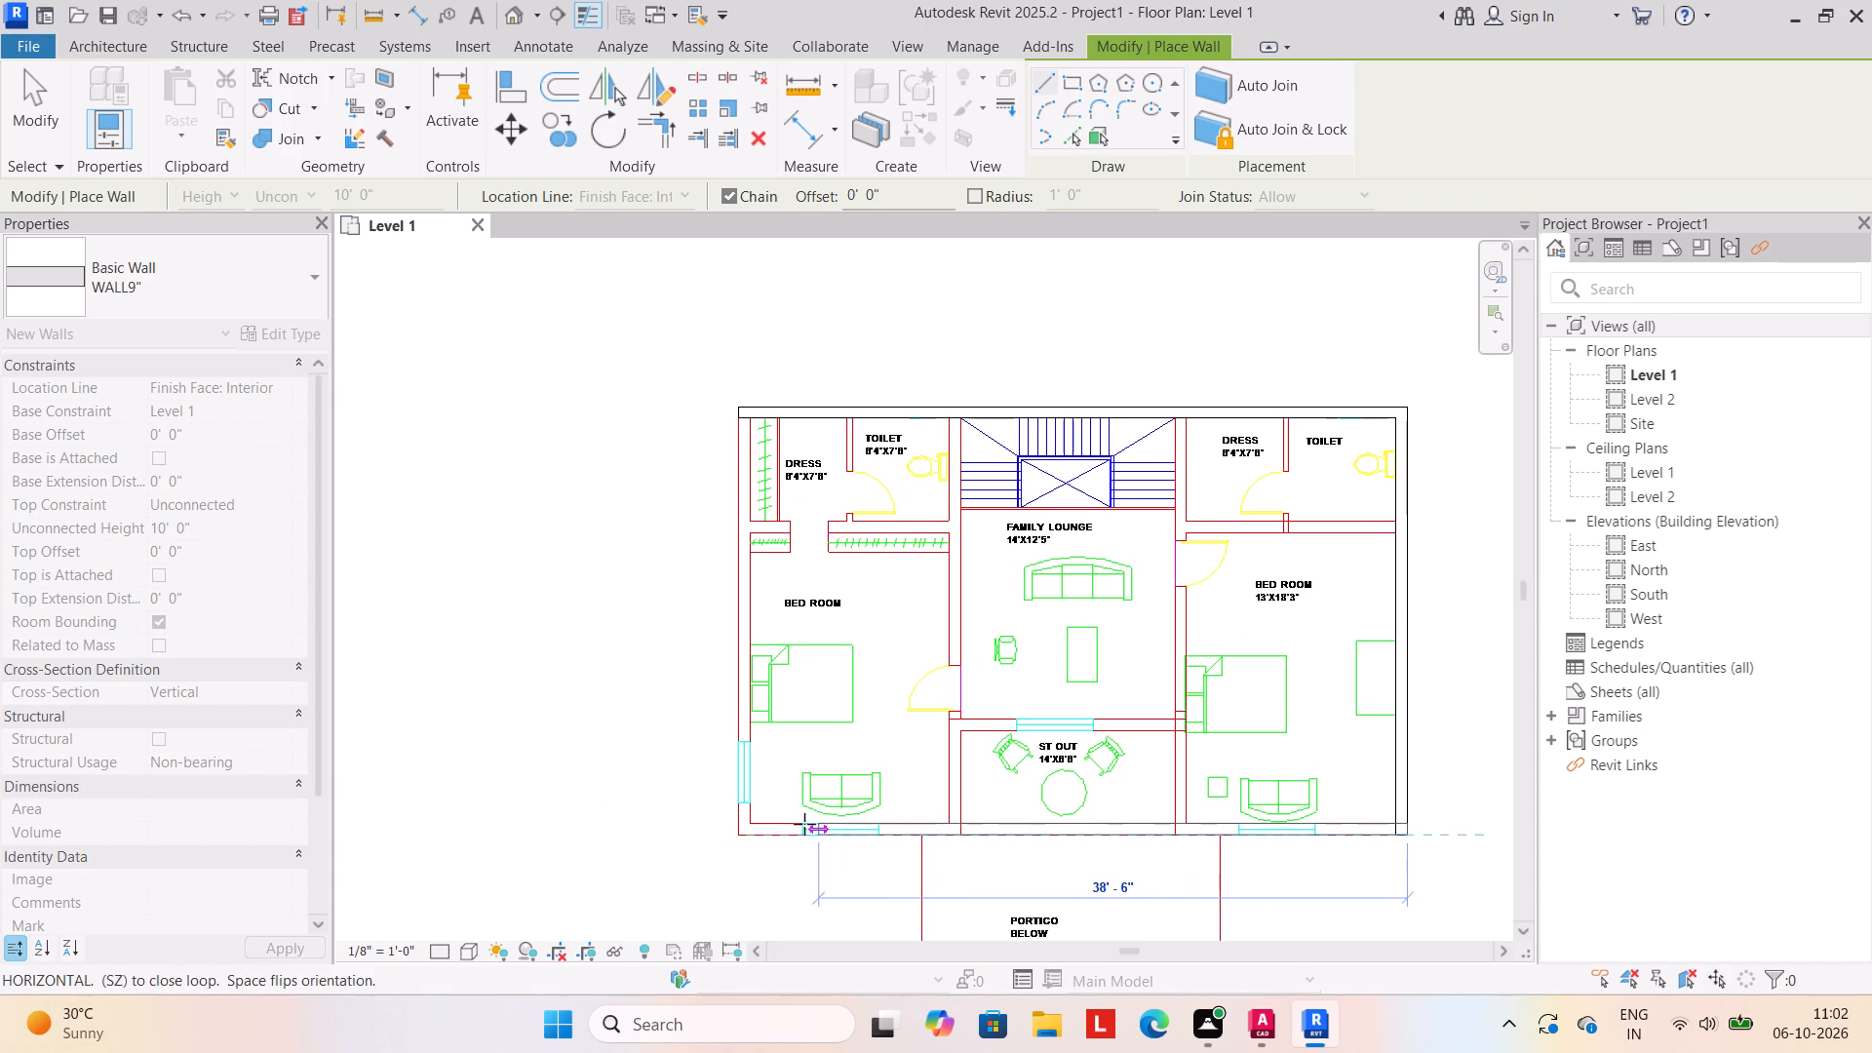
left_click(738, 832)
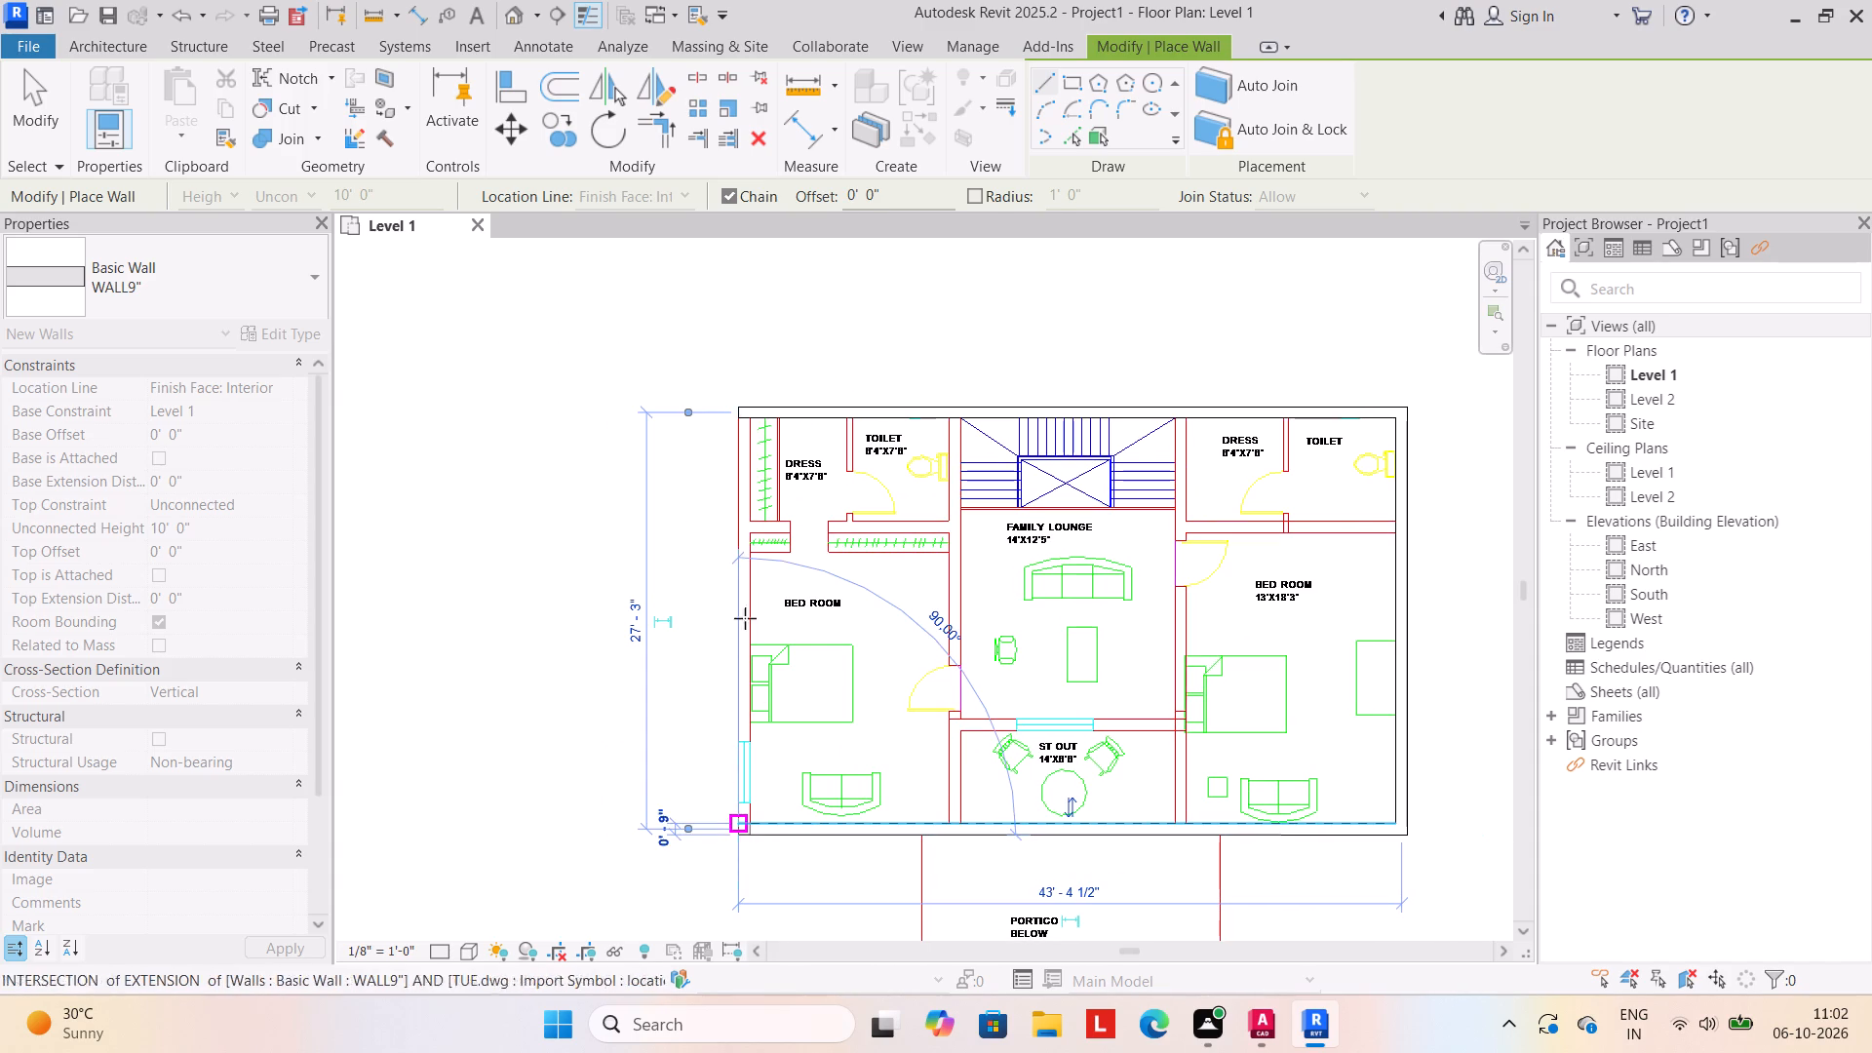
left_click(739, 415)
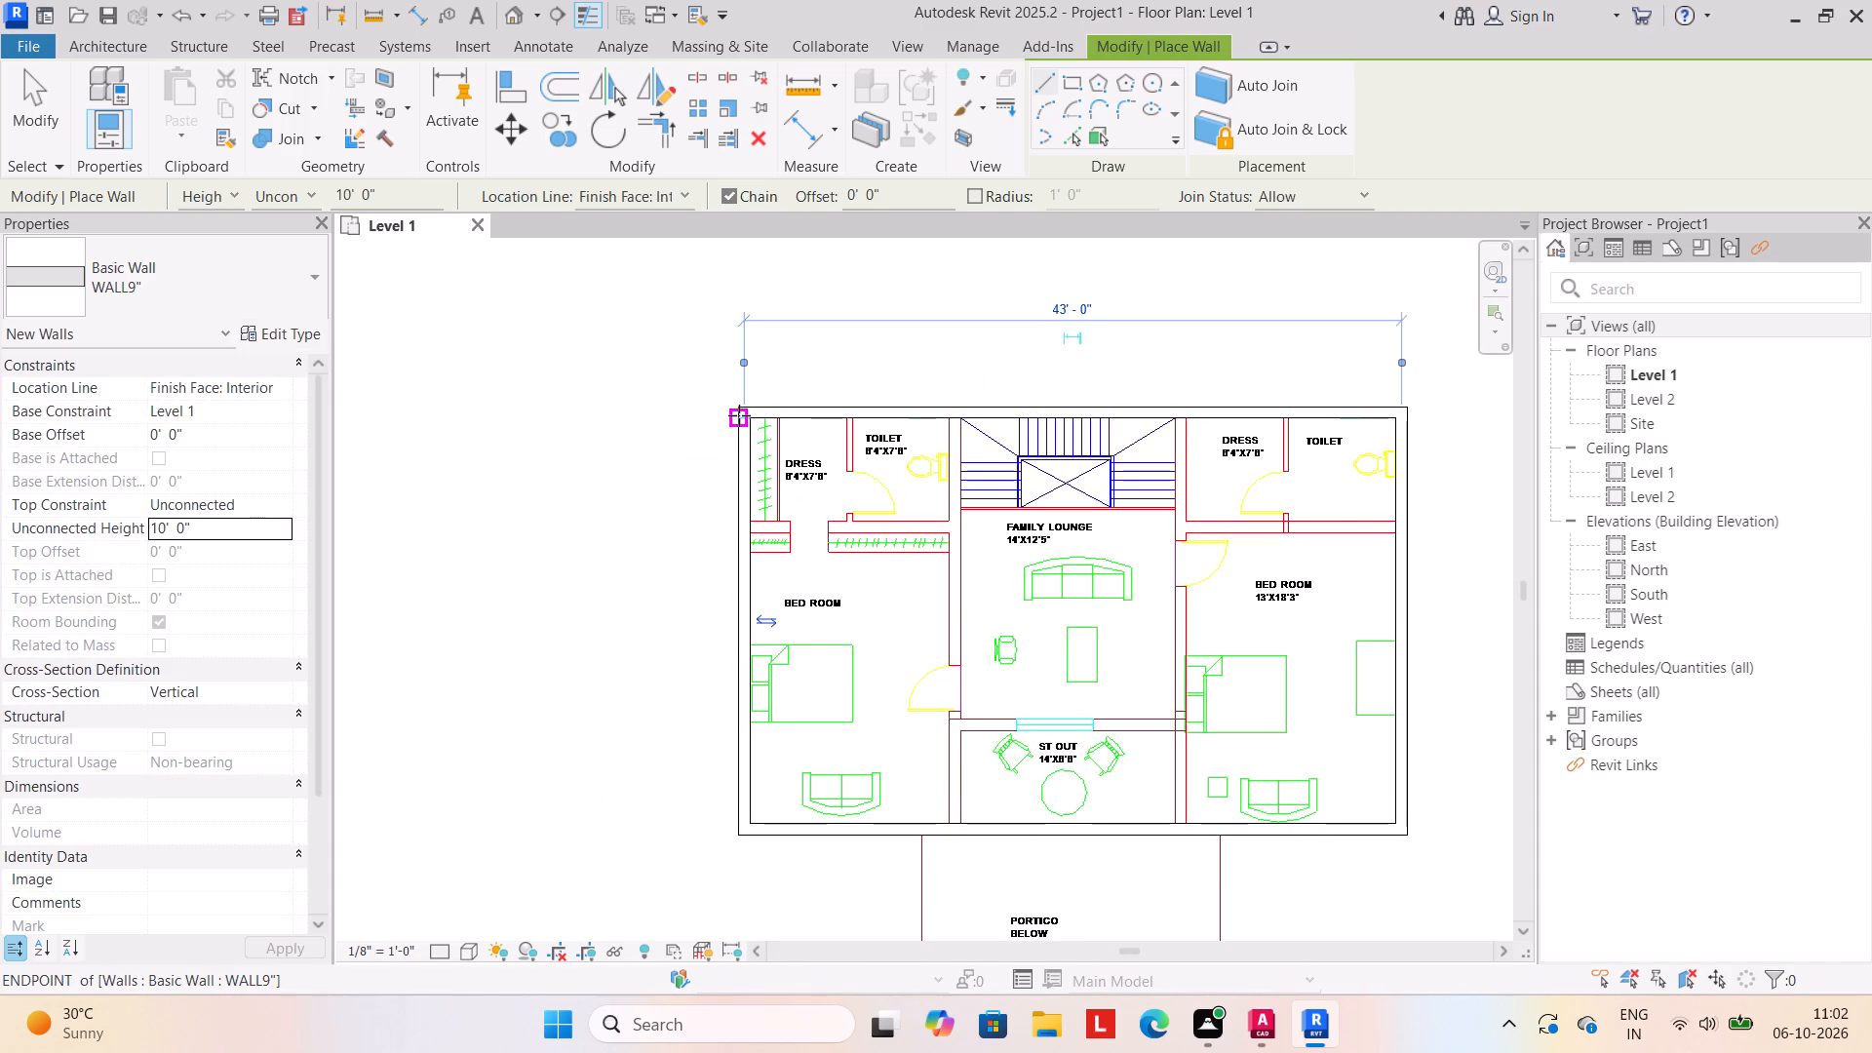
key("Escape")
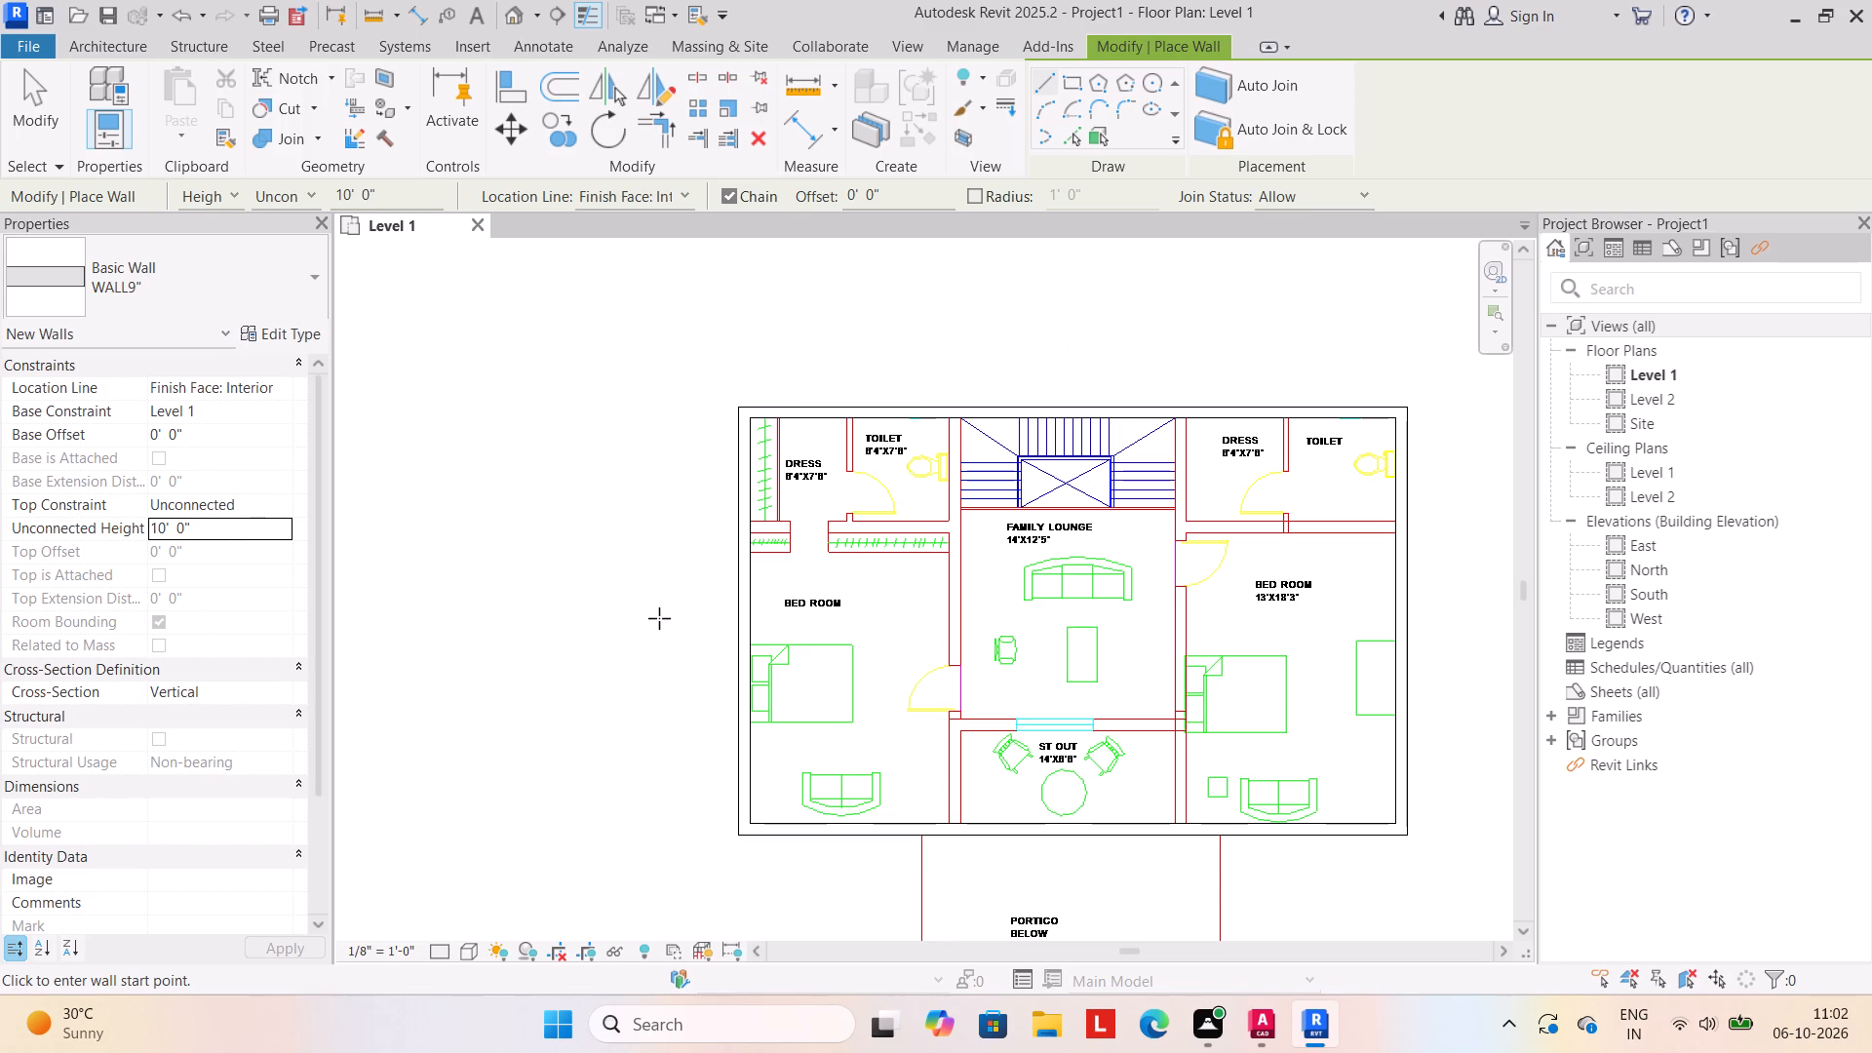
Measure the thickness of the wall between the plan's left BED ROOM and the FAMILY LOUNGE.
middle_click_drag(834, 562, 792, 525)
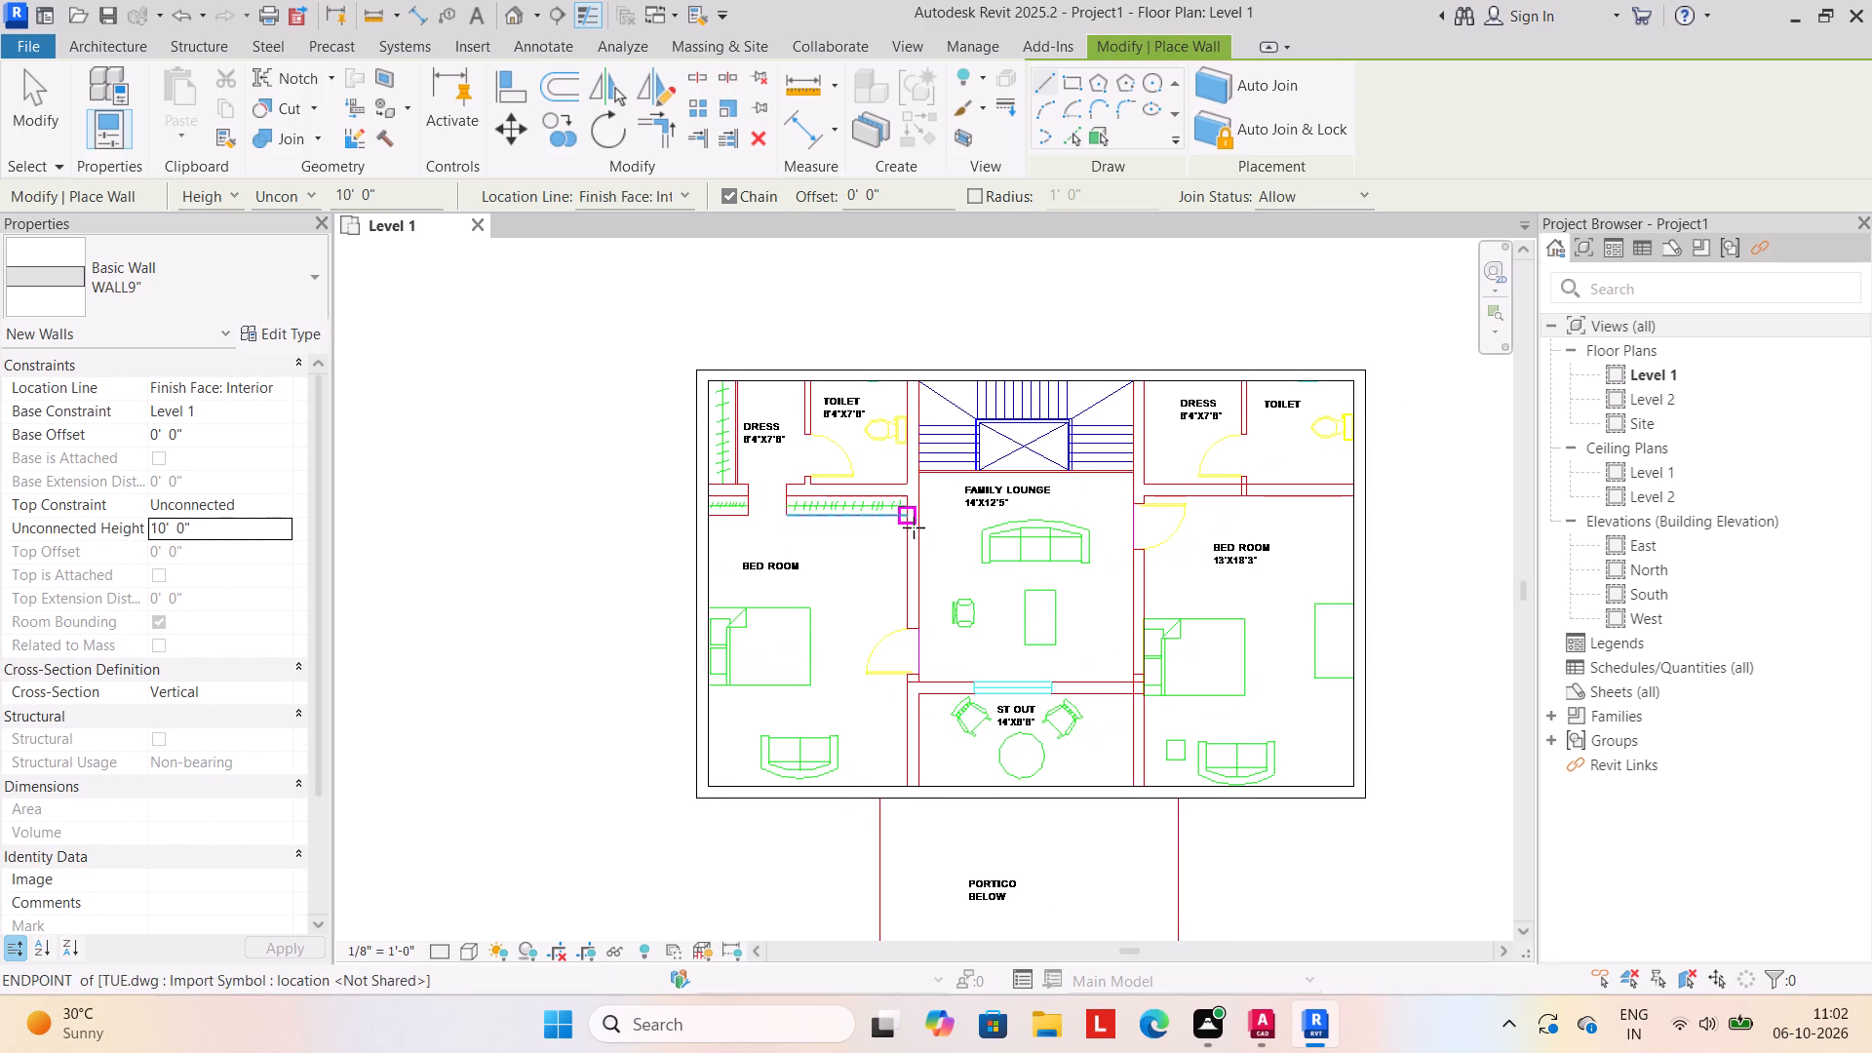
left_click(375, 13)
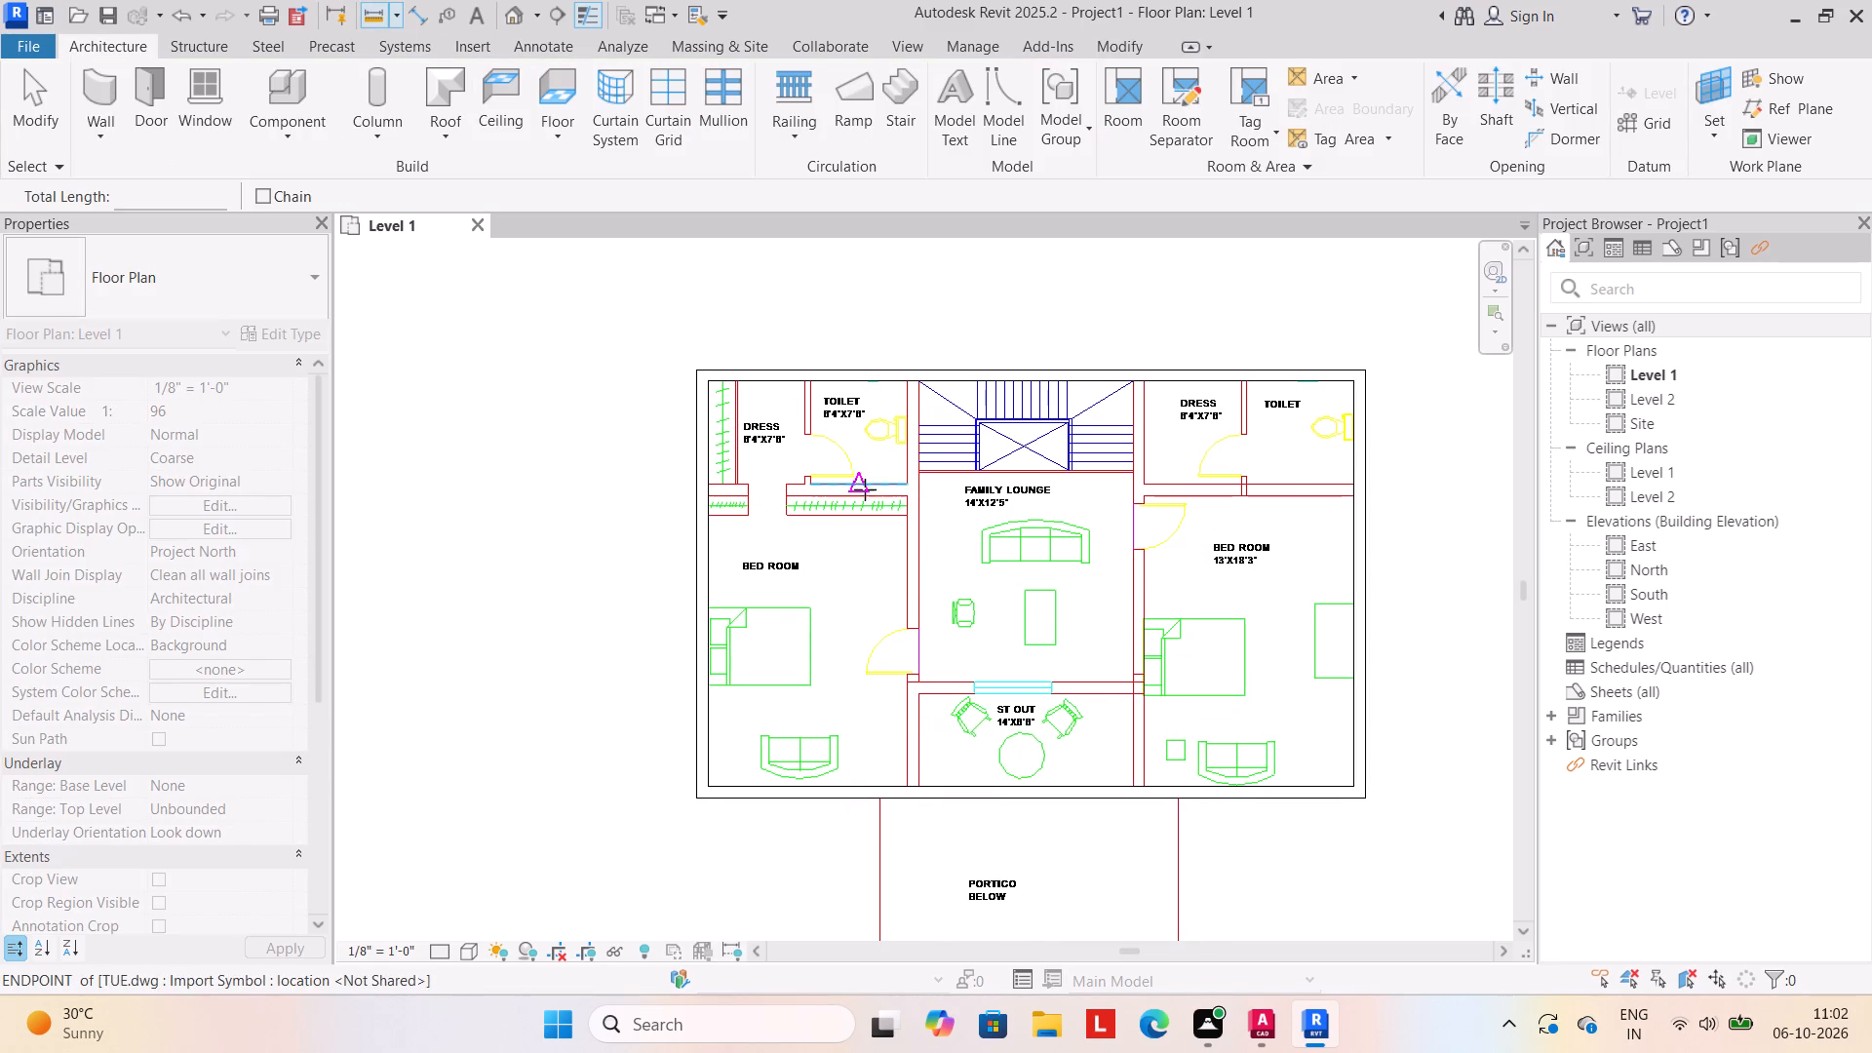
scroll(905, 513, "up", 2)
scroll(906, 515, "down", 2)
scroll(906, 515, "up", 1)
left_click(910, 549)
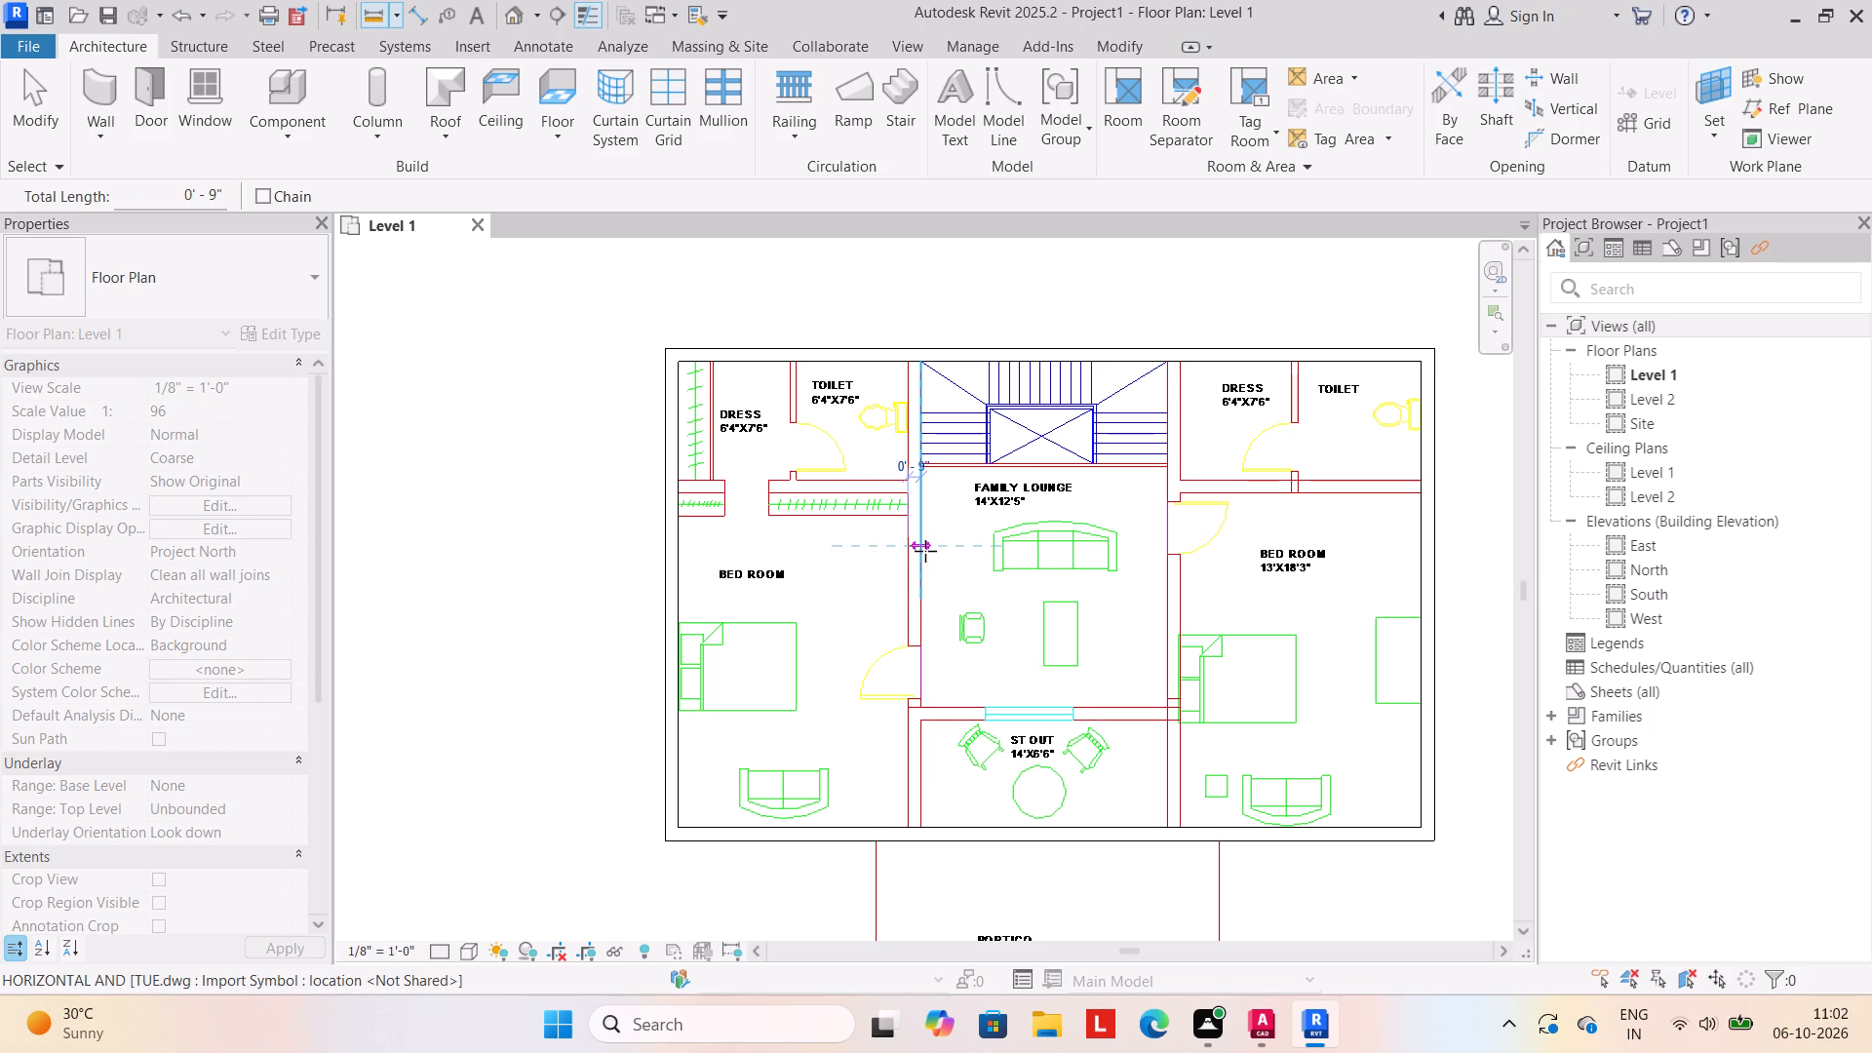
key("Escape")
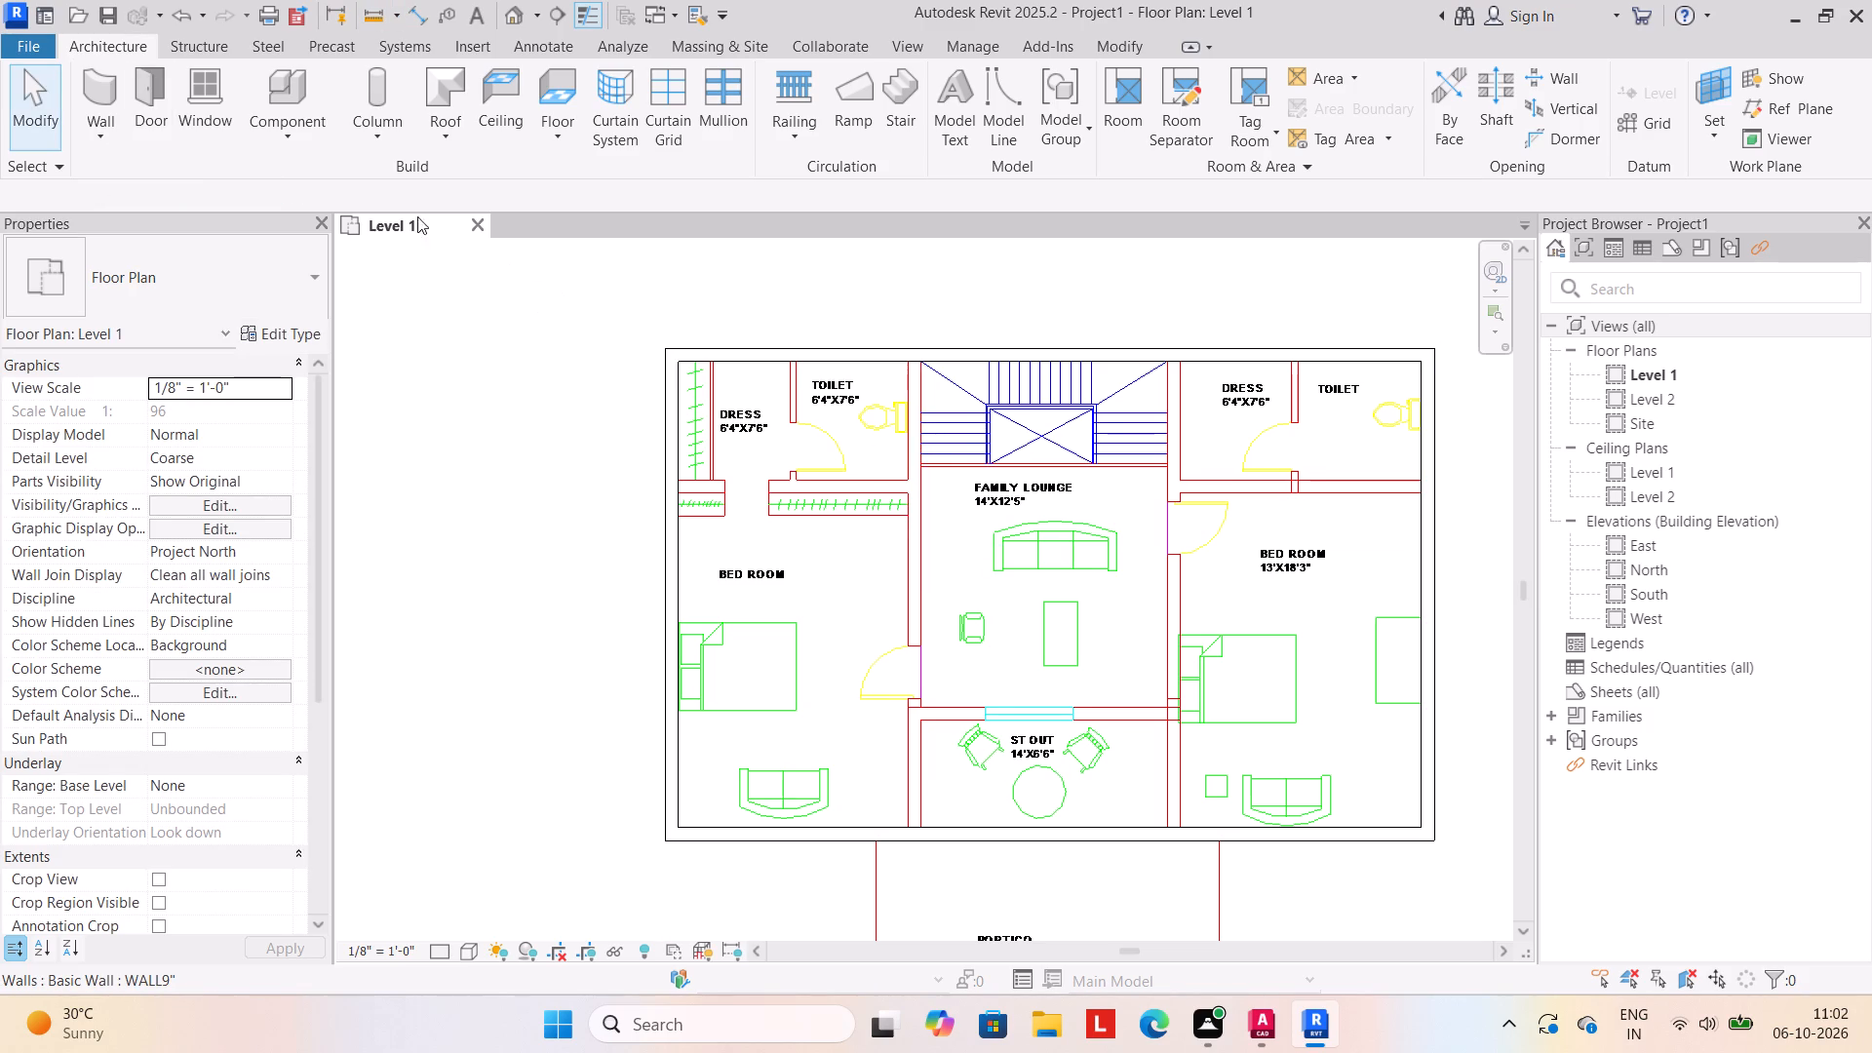
Draw two vertical WALL9" walls about 26'-6" long, one on each side of the stair, FAMILY LOUNGE and ST OUT area.
left_click(107, 136)
left_click(118, 170)
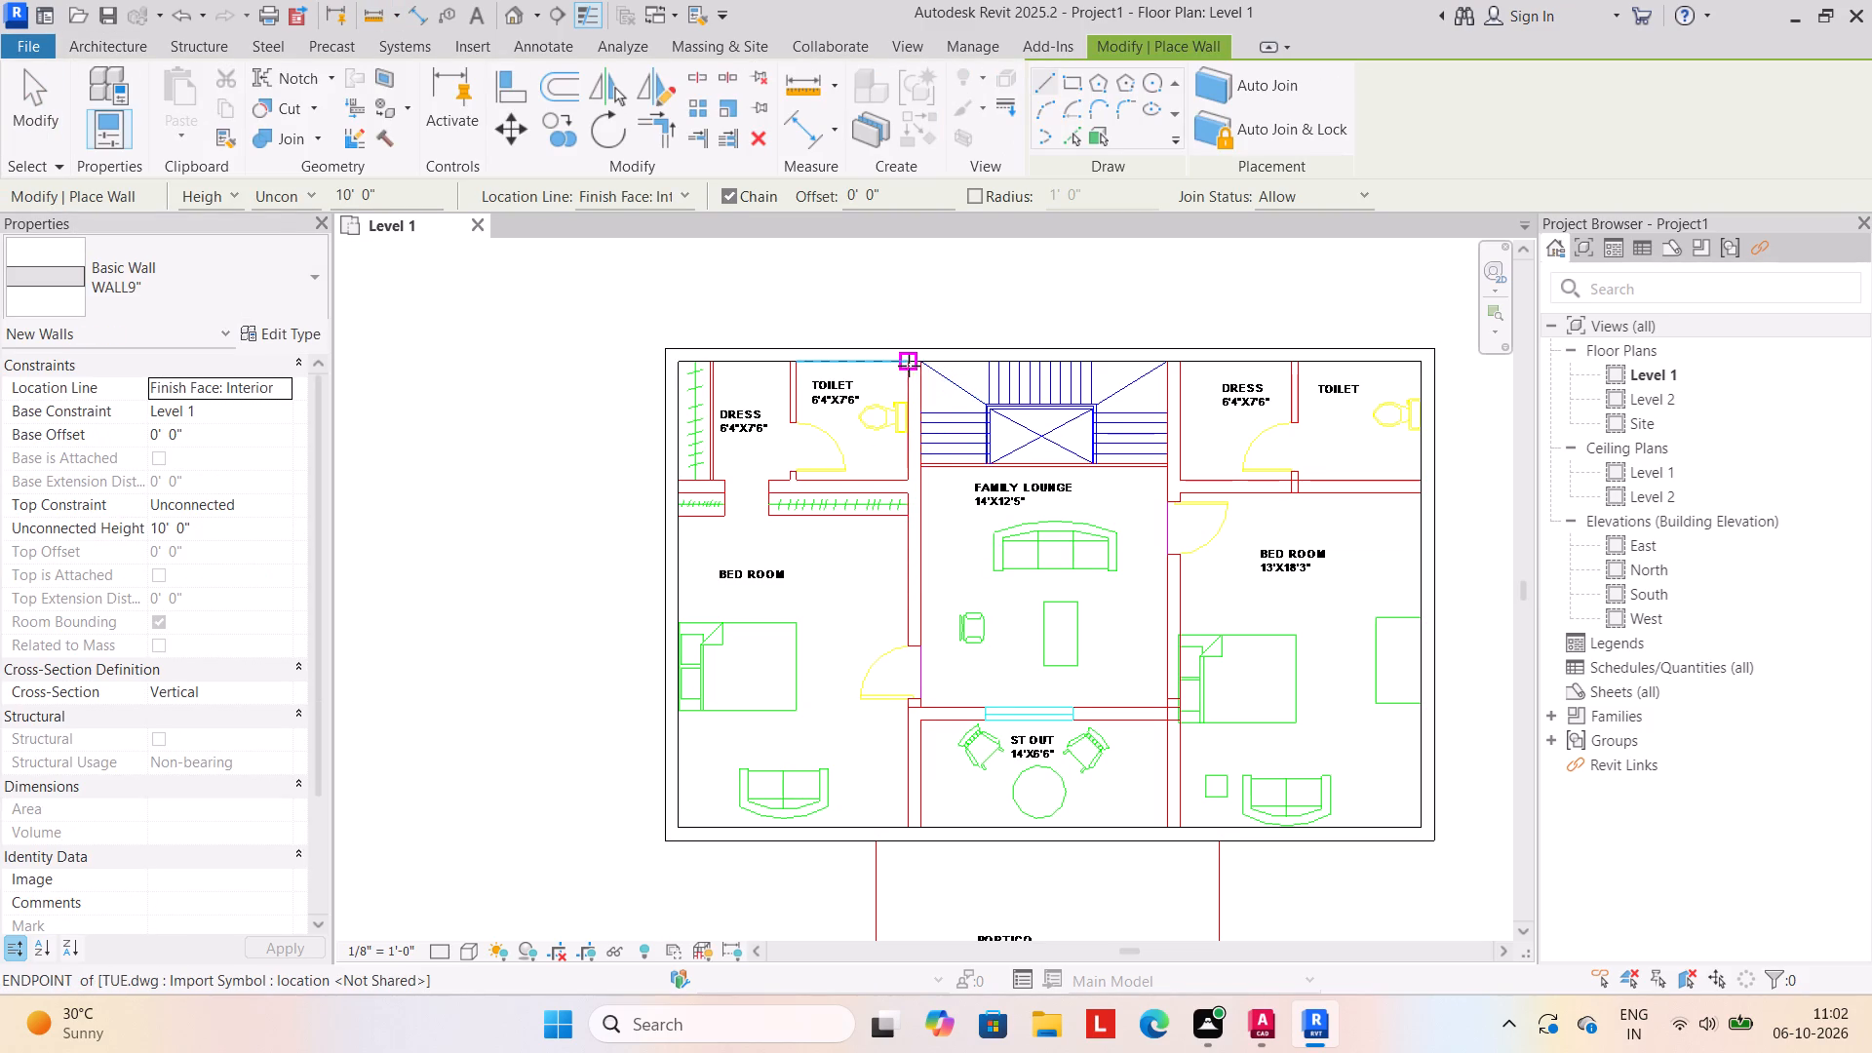
left_click(909, 361)
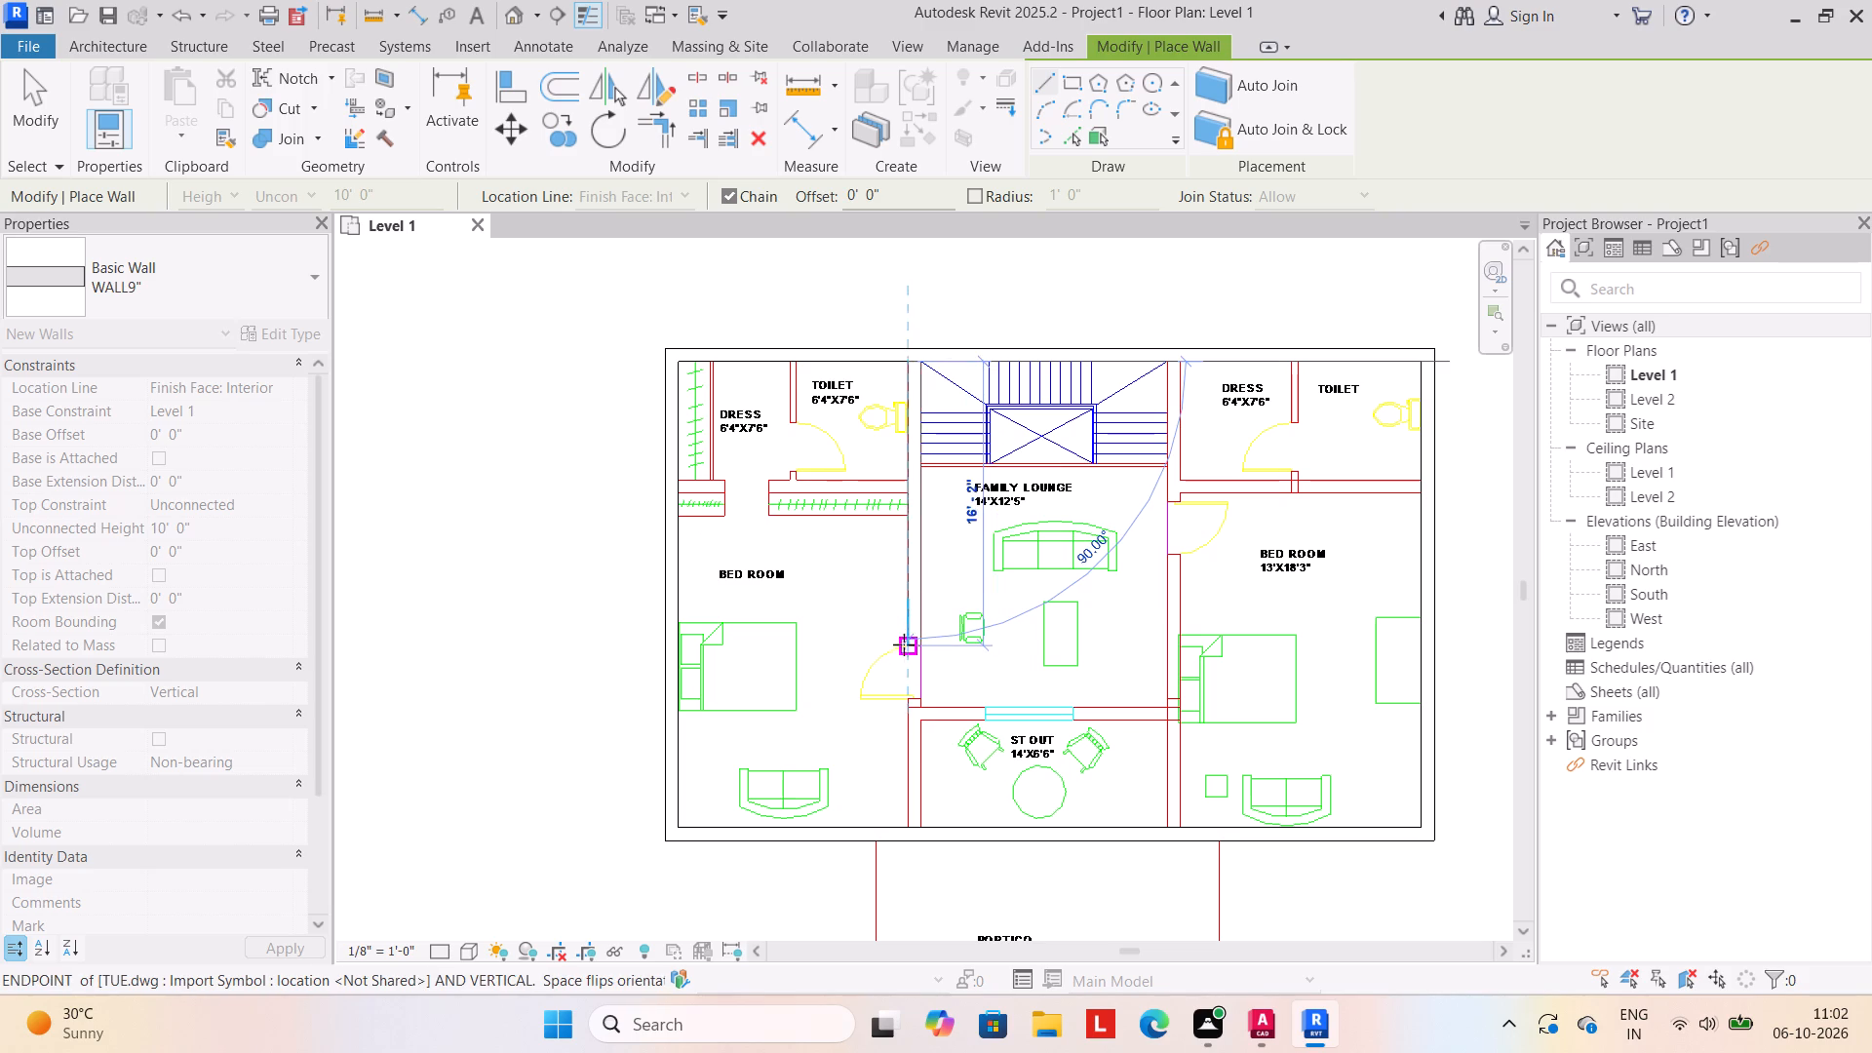
left_click(905, 826)
key("Escape")
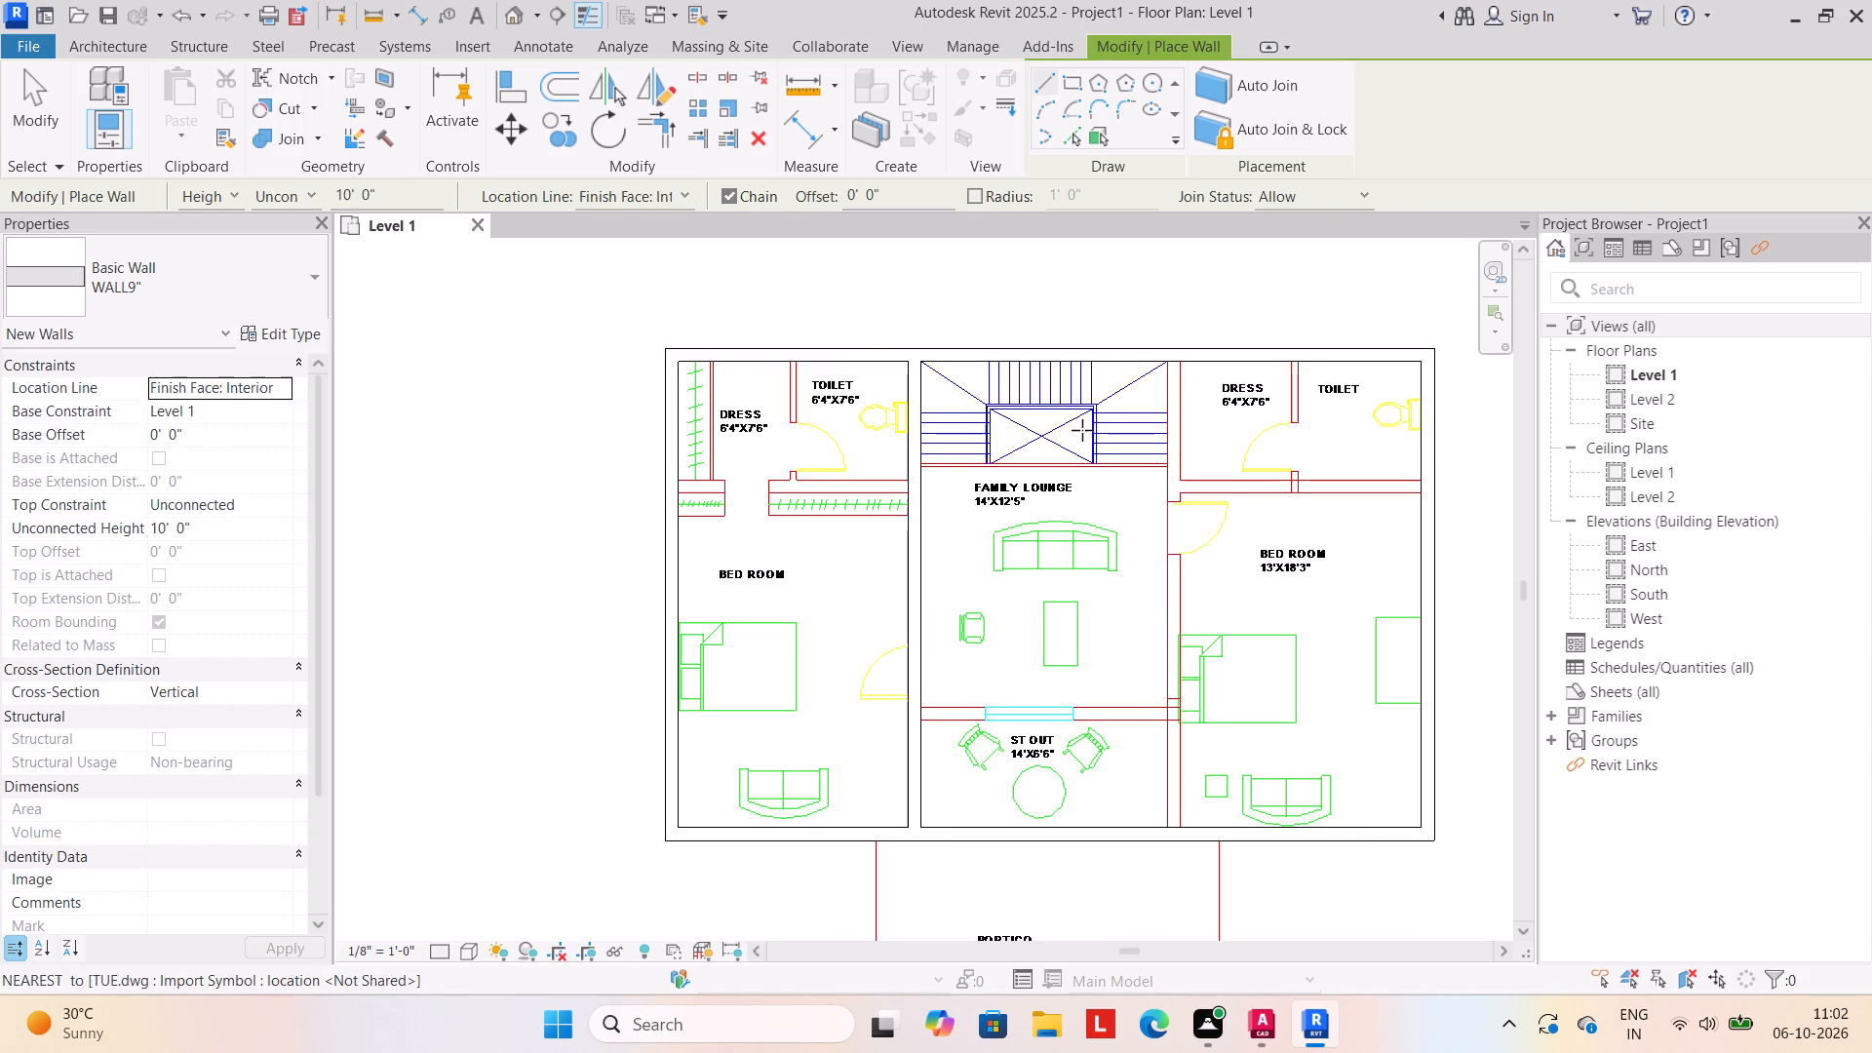
left_click(1164, 363)
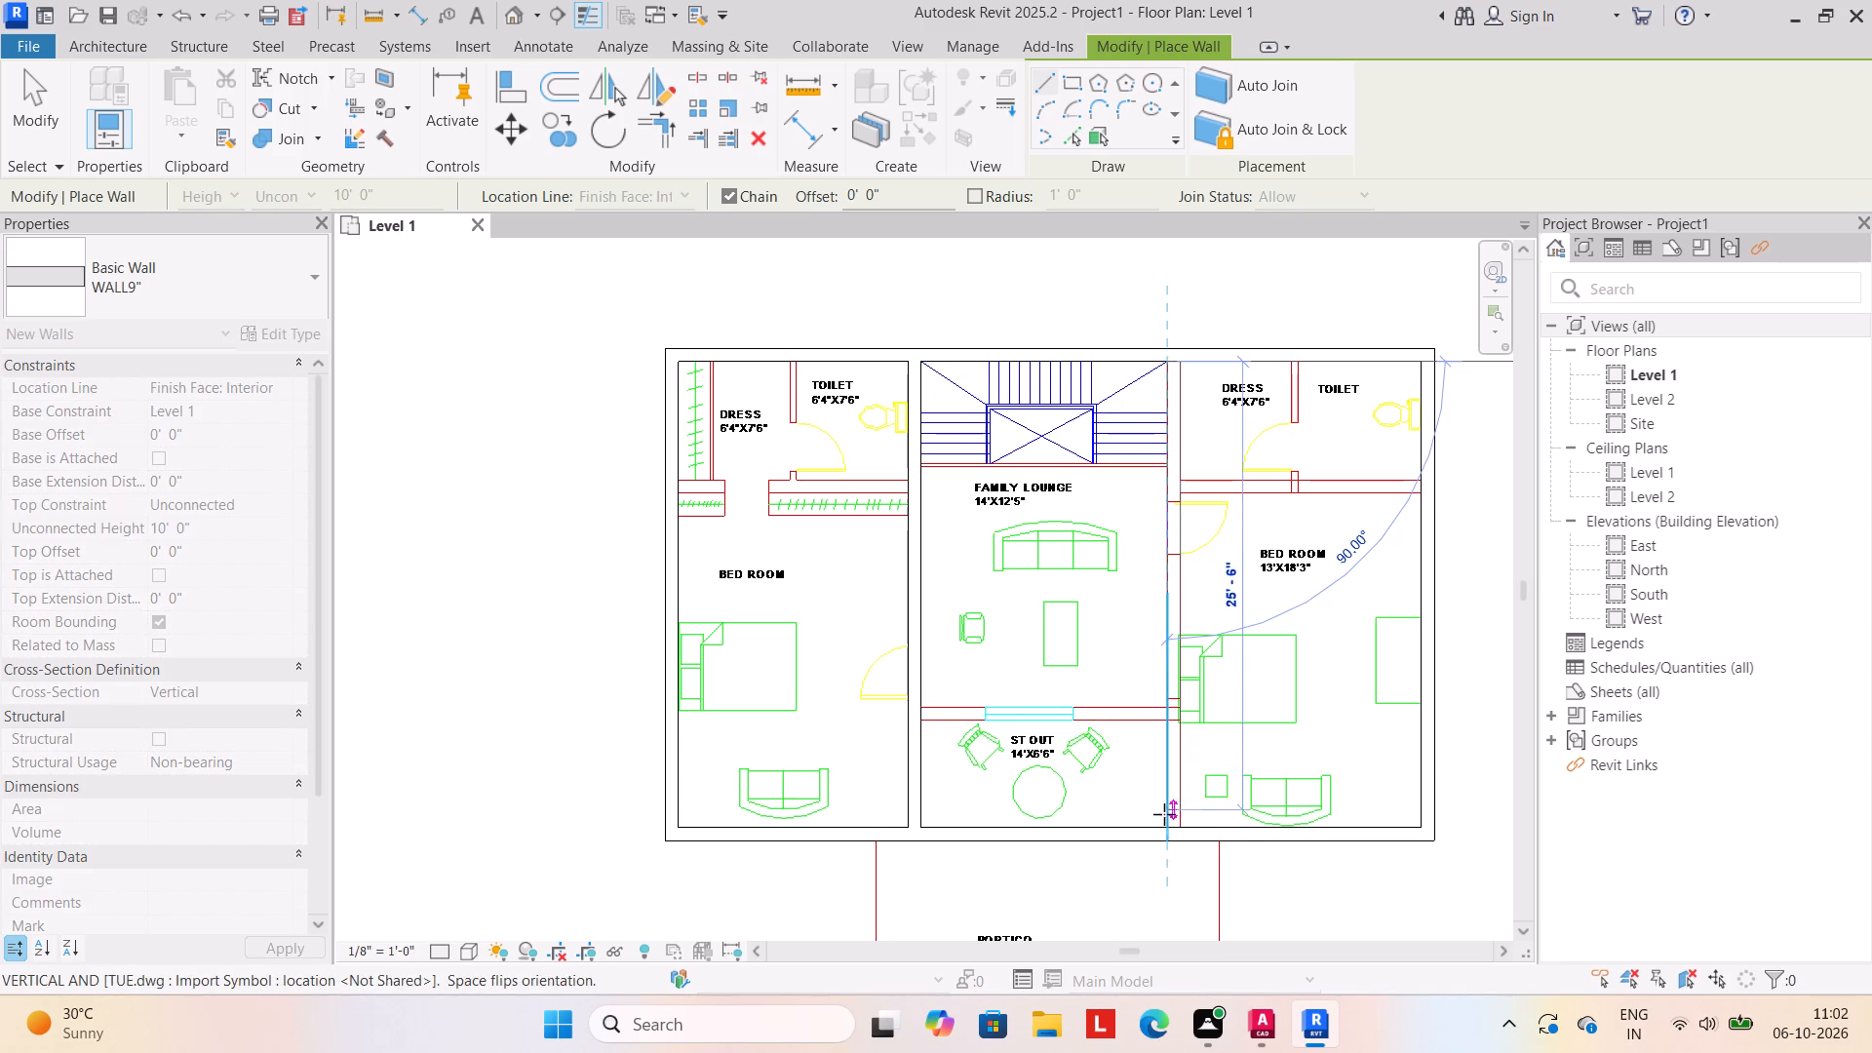
left_click(1165, 827)
key("Escape")
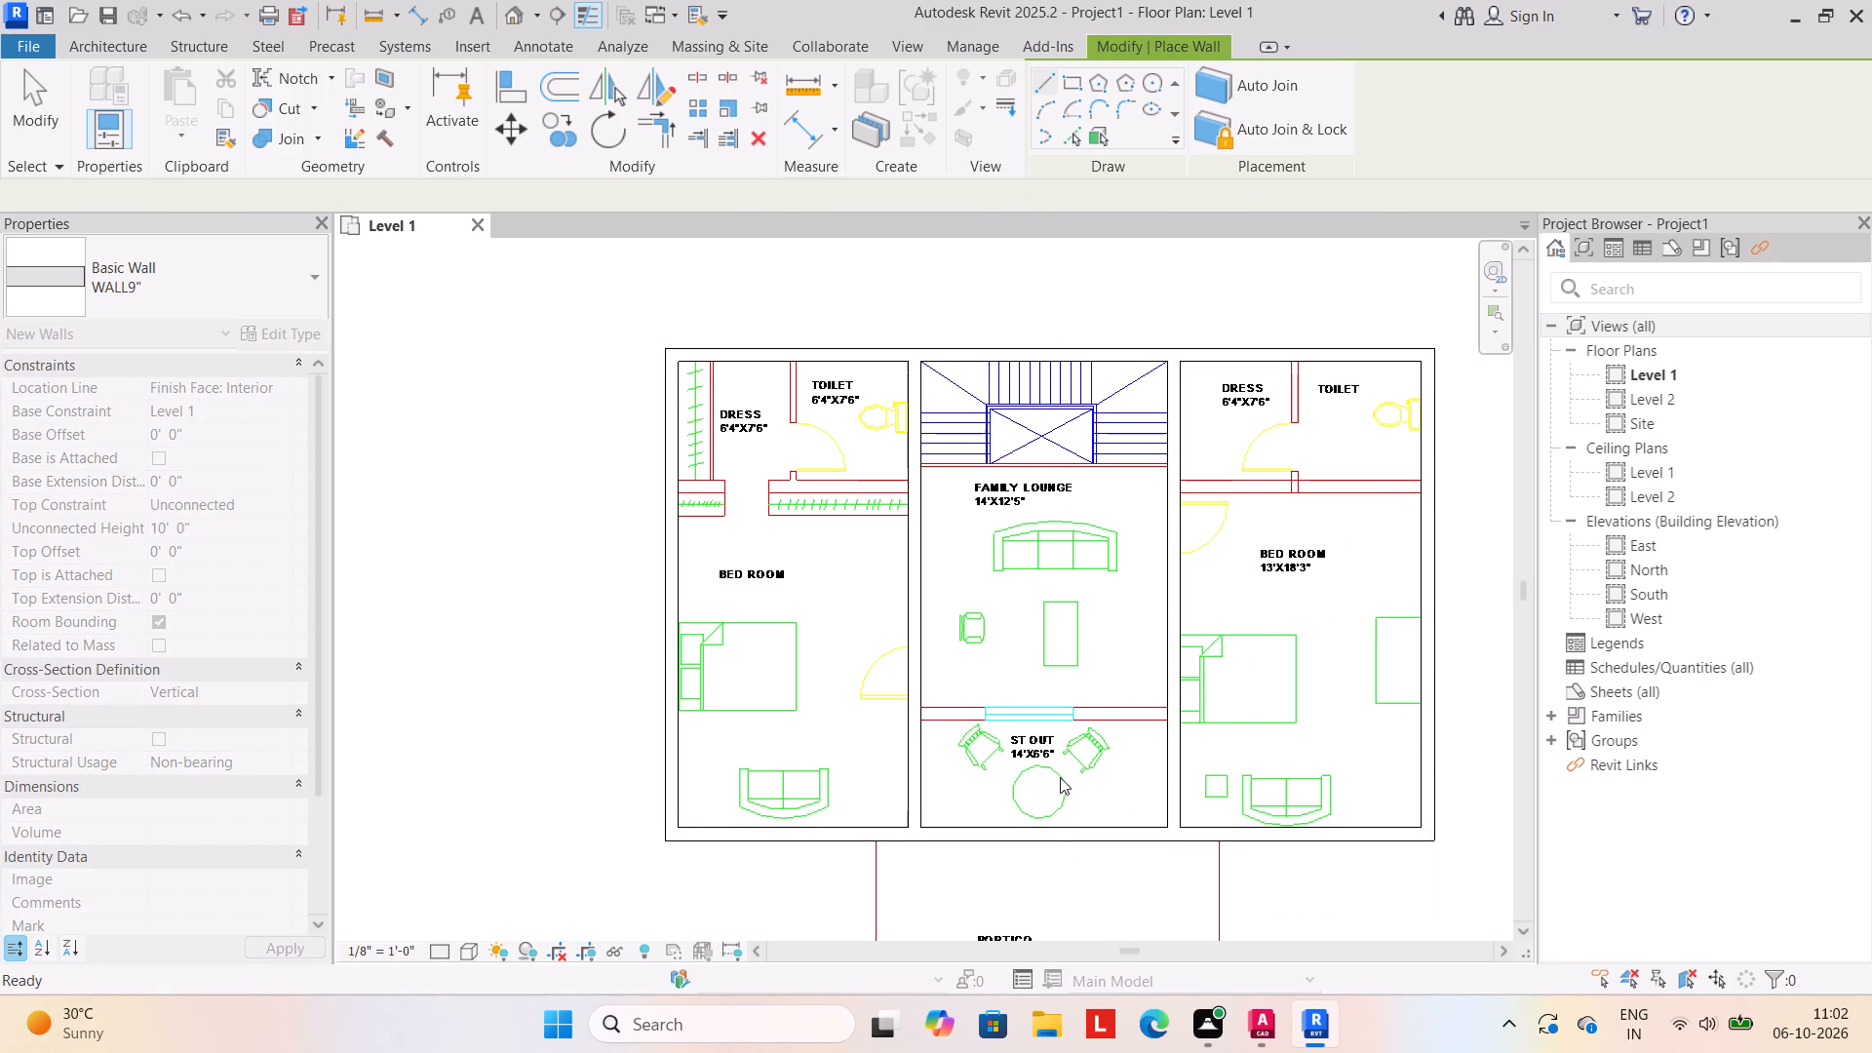
Draw a horizontal WALL9" wall between the FAMILY LOUNGE and ST OUT, spanning the two vertical interior walls.
left_click_drag(916, 721, 944, 720)
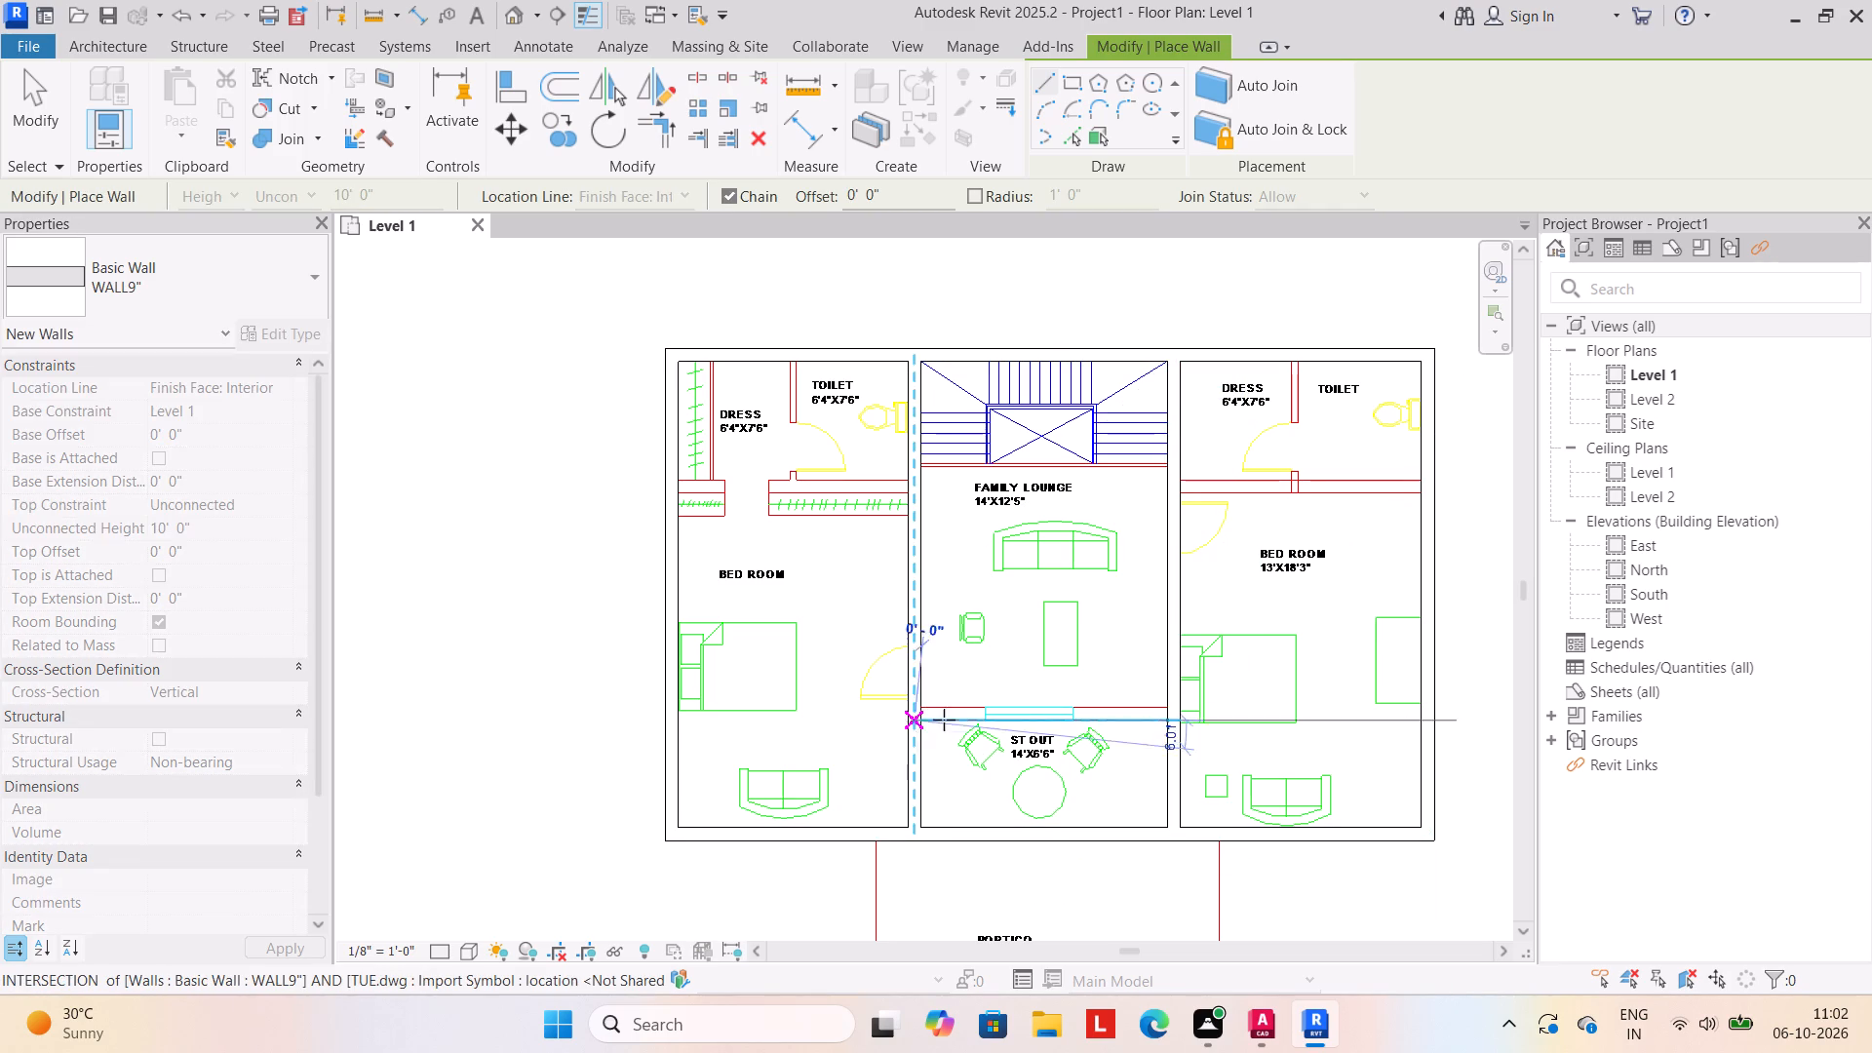
left_click_drag(944, 720, 978, 720)
left_click(1160, 721)
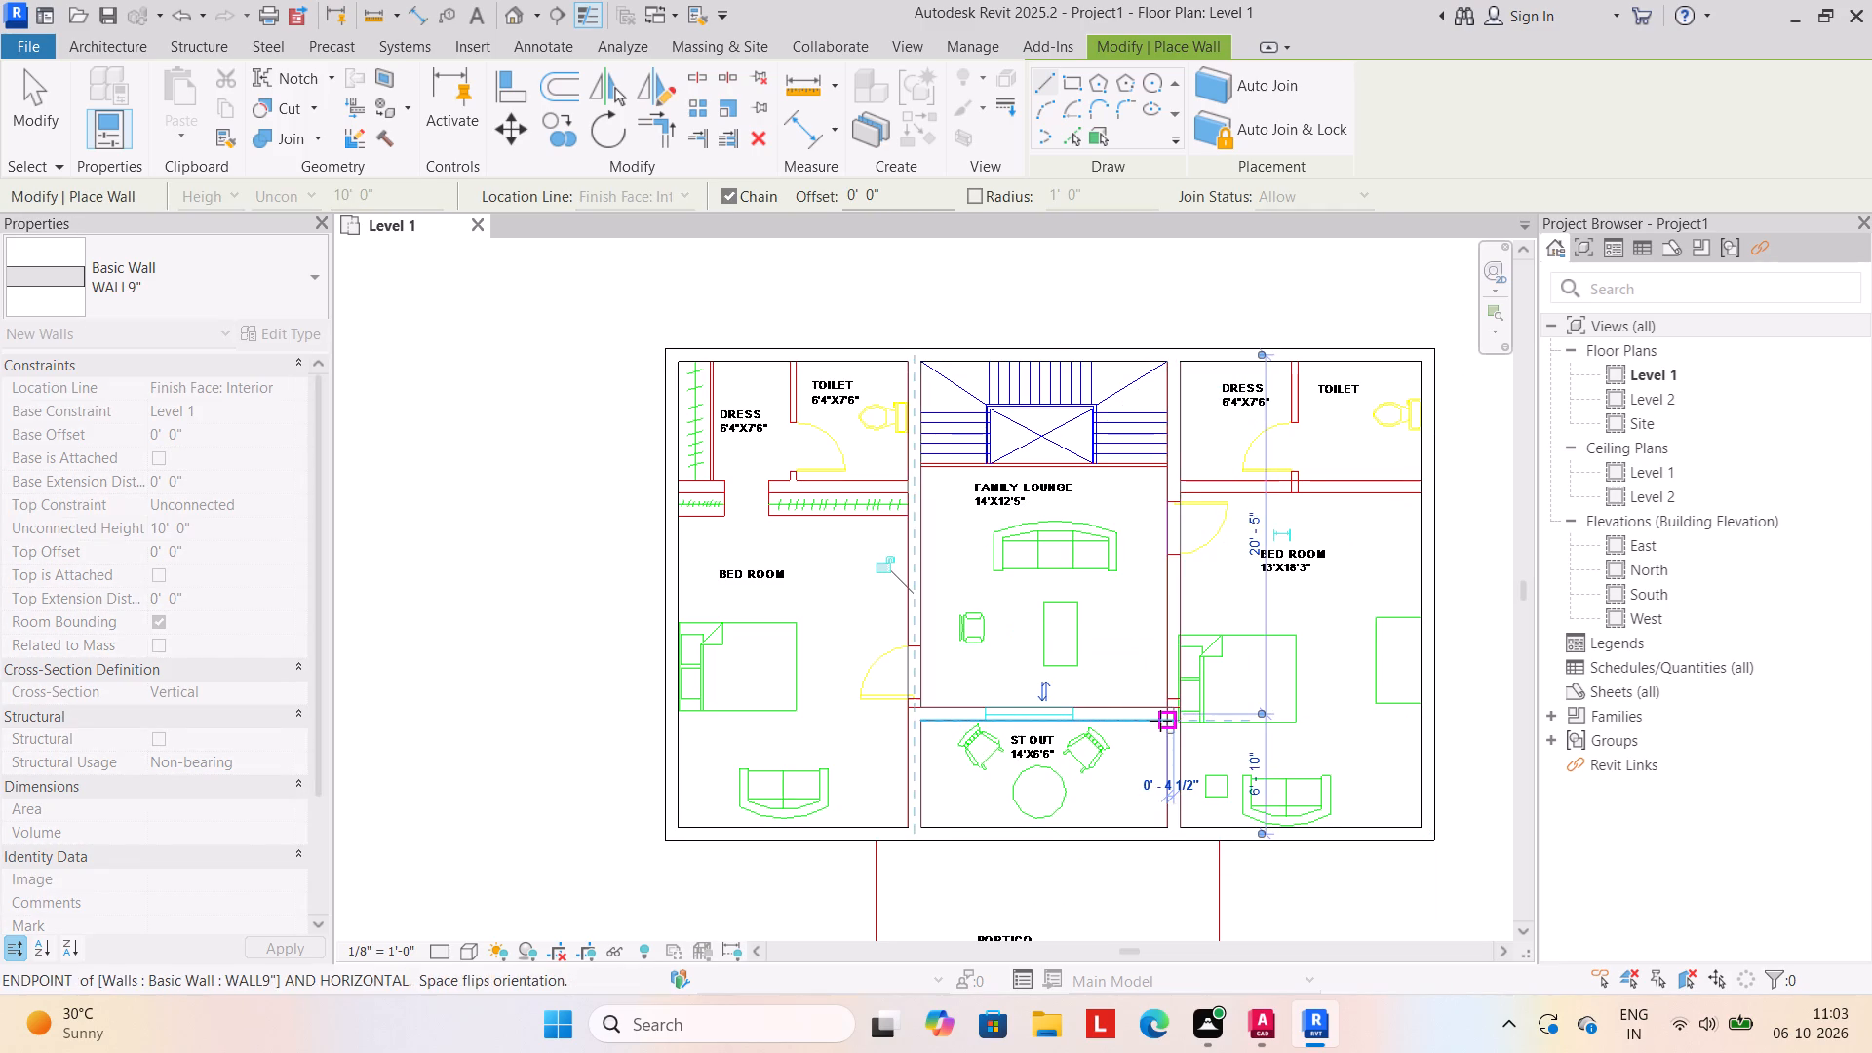
key("Escape")
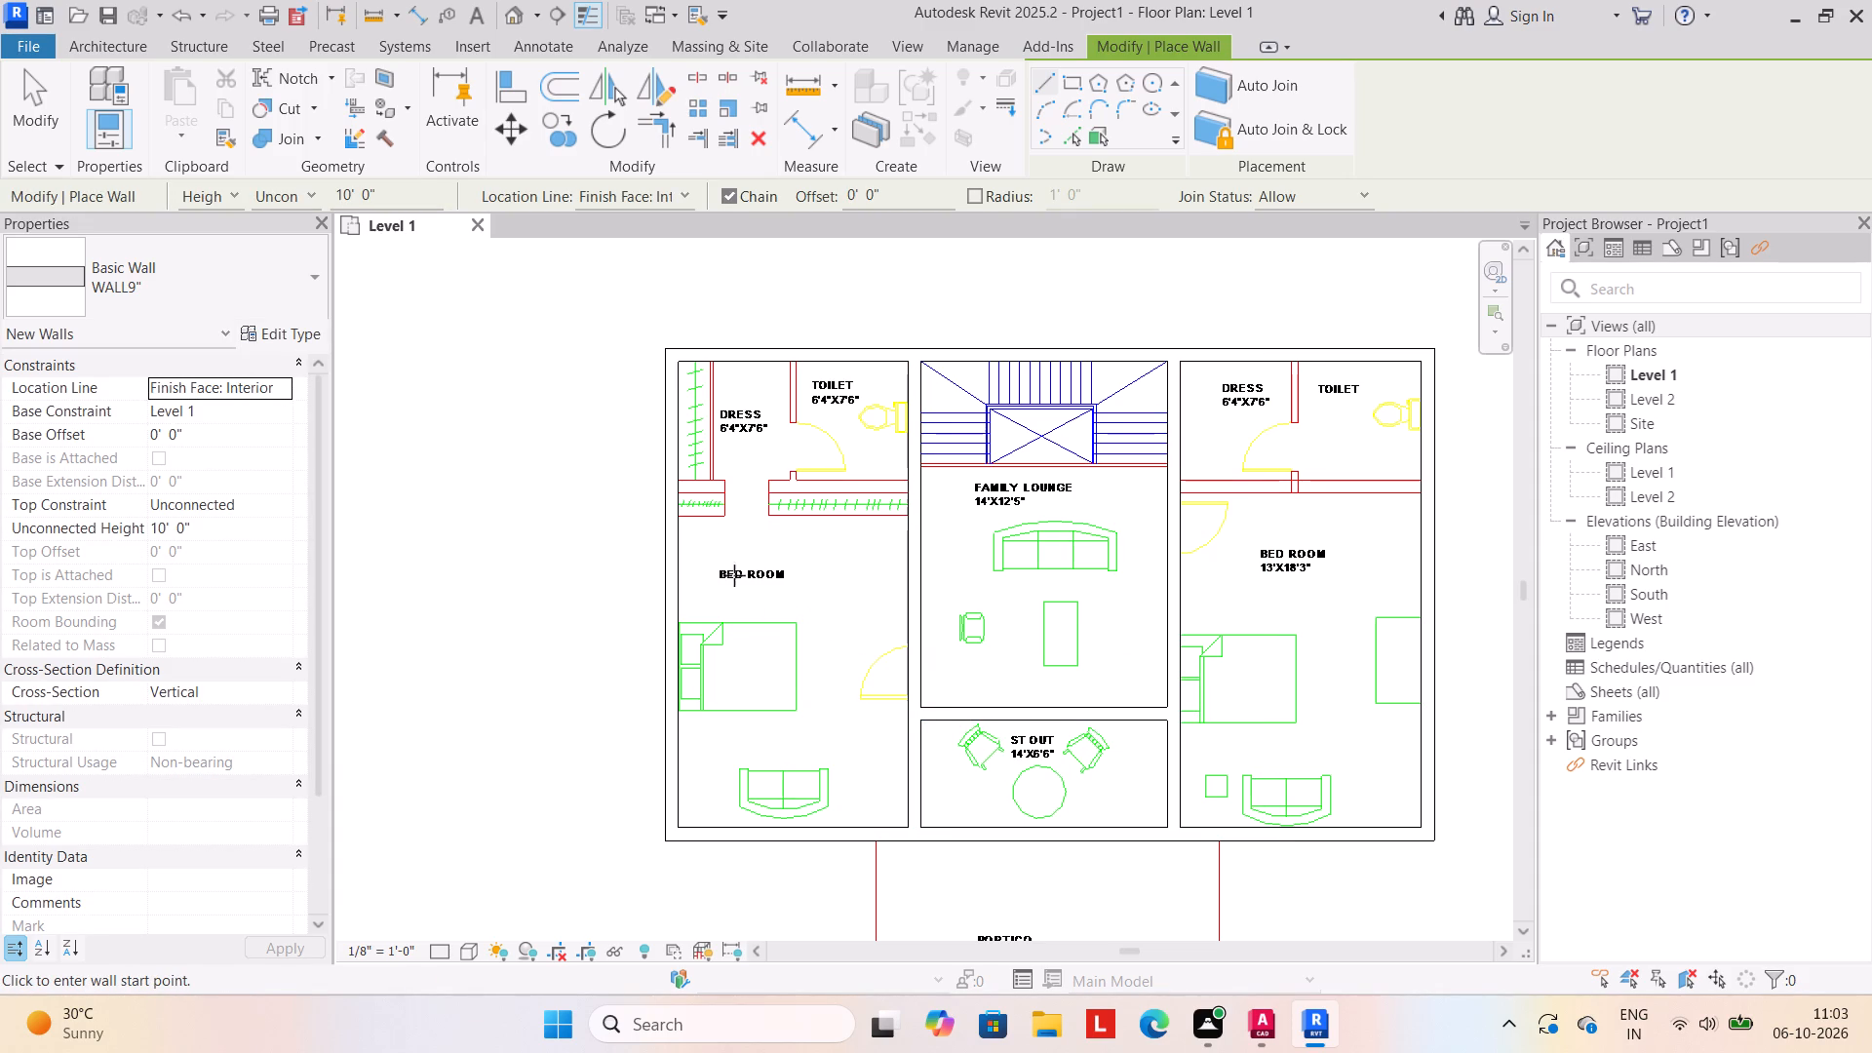
Draw two WALL9" segments between the plan's left BED ROOM and DRESS/TOILET, leaving the passage opening, the TOILET-side one about 7'-11" long.
scroll(693, 470, "up", 3)
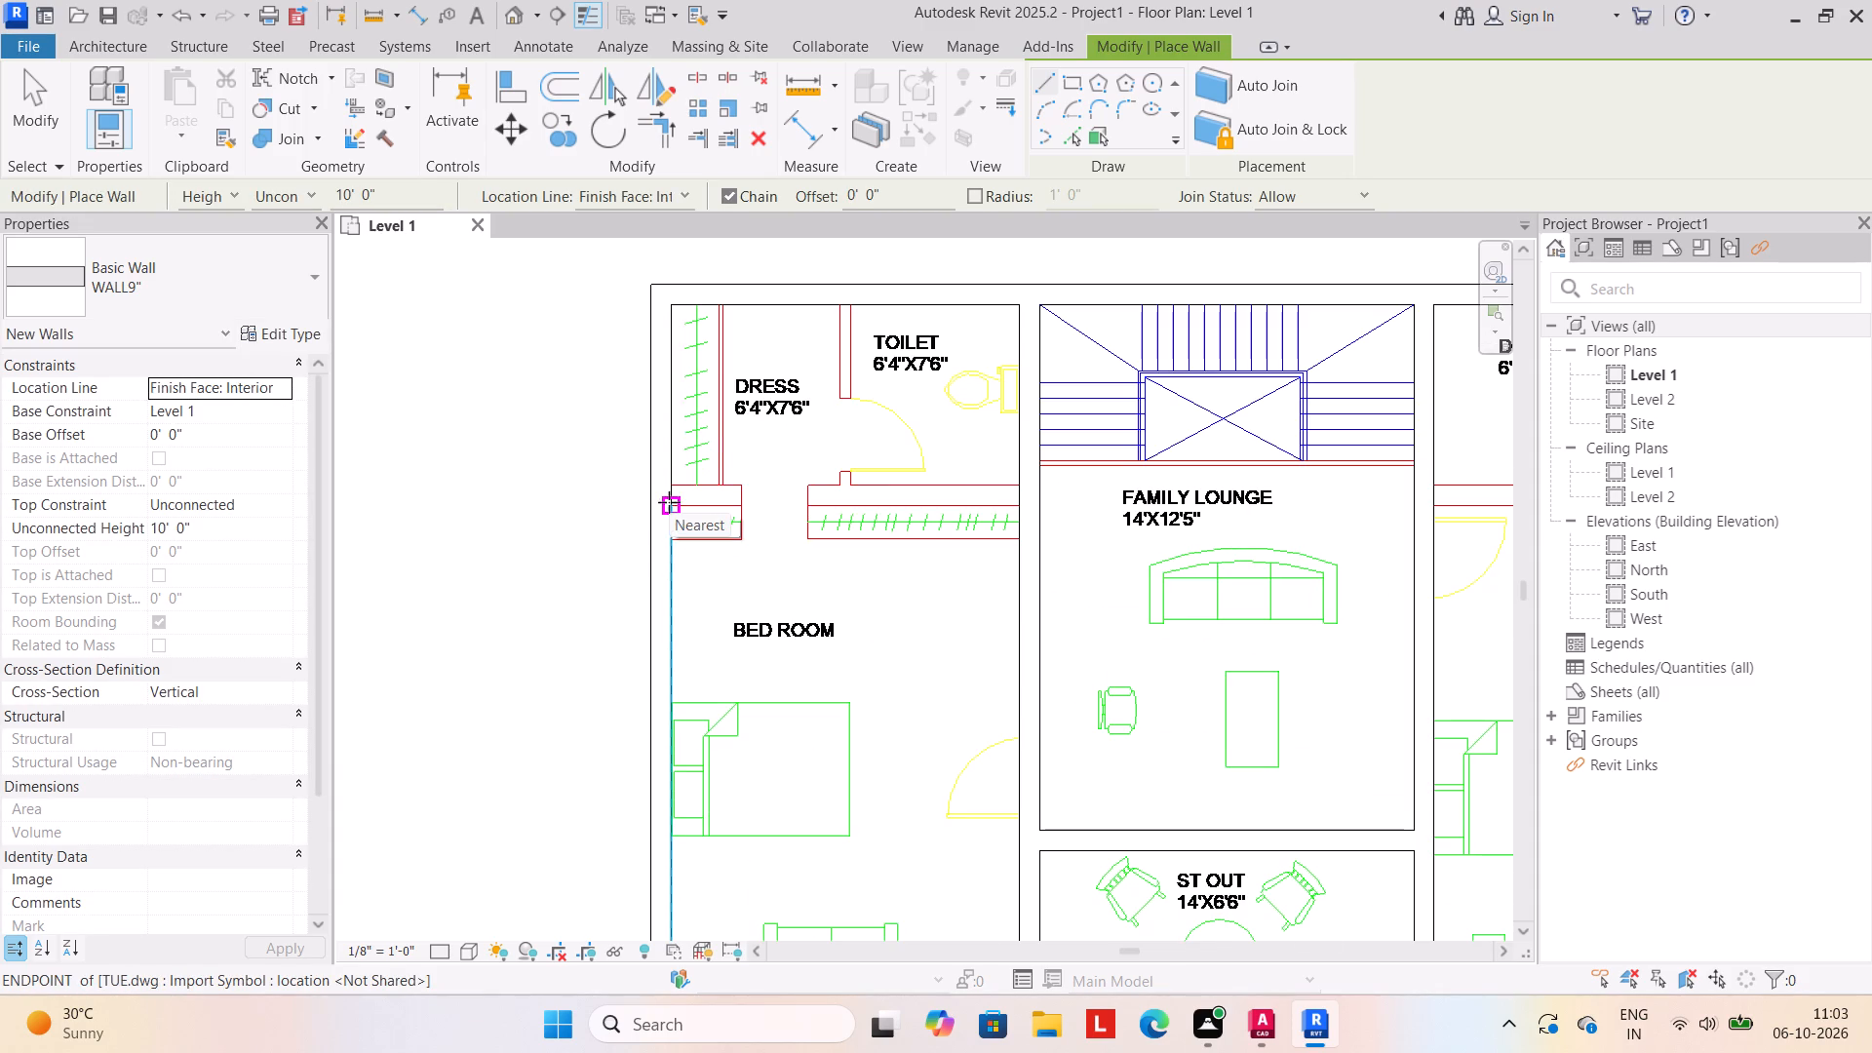
left_click(669, 502)
left_click(739, 506)
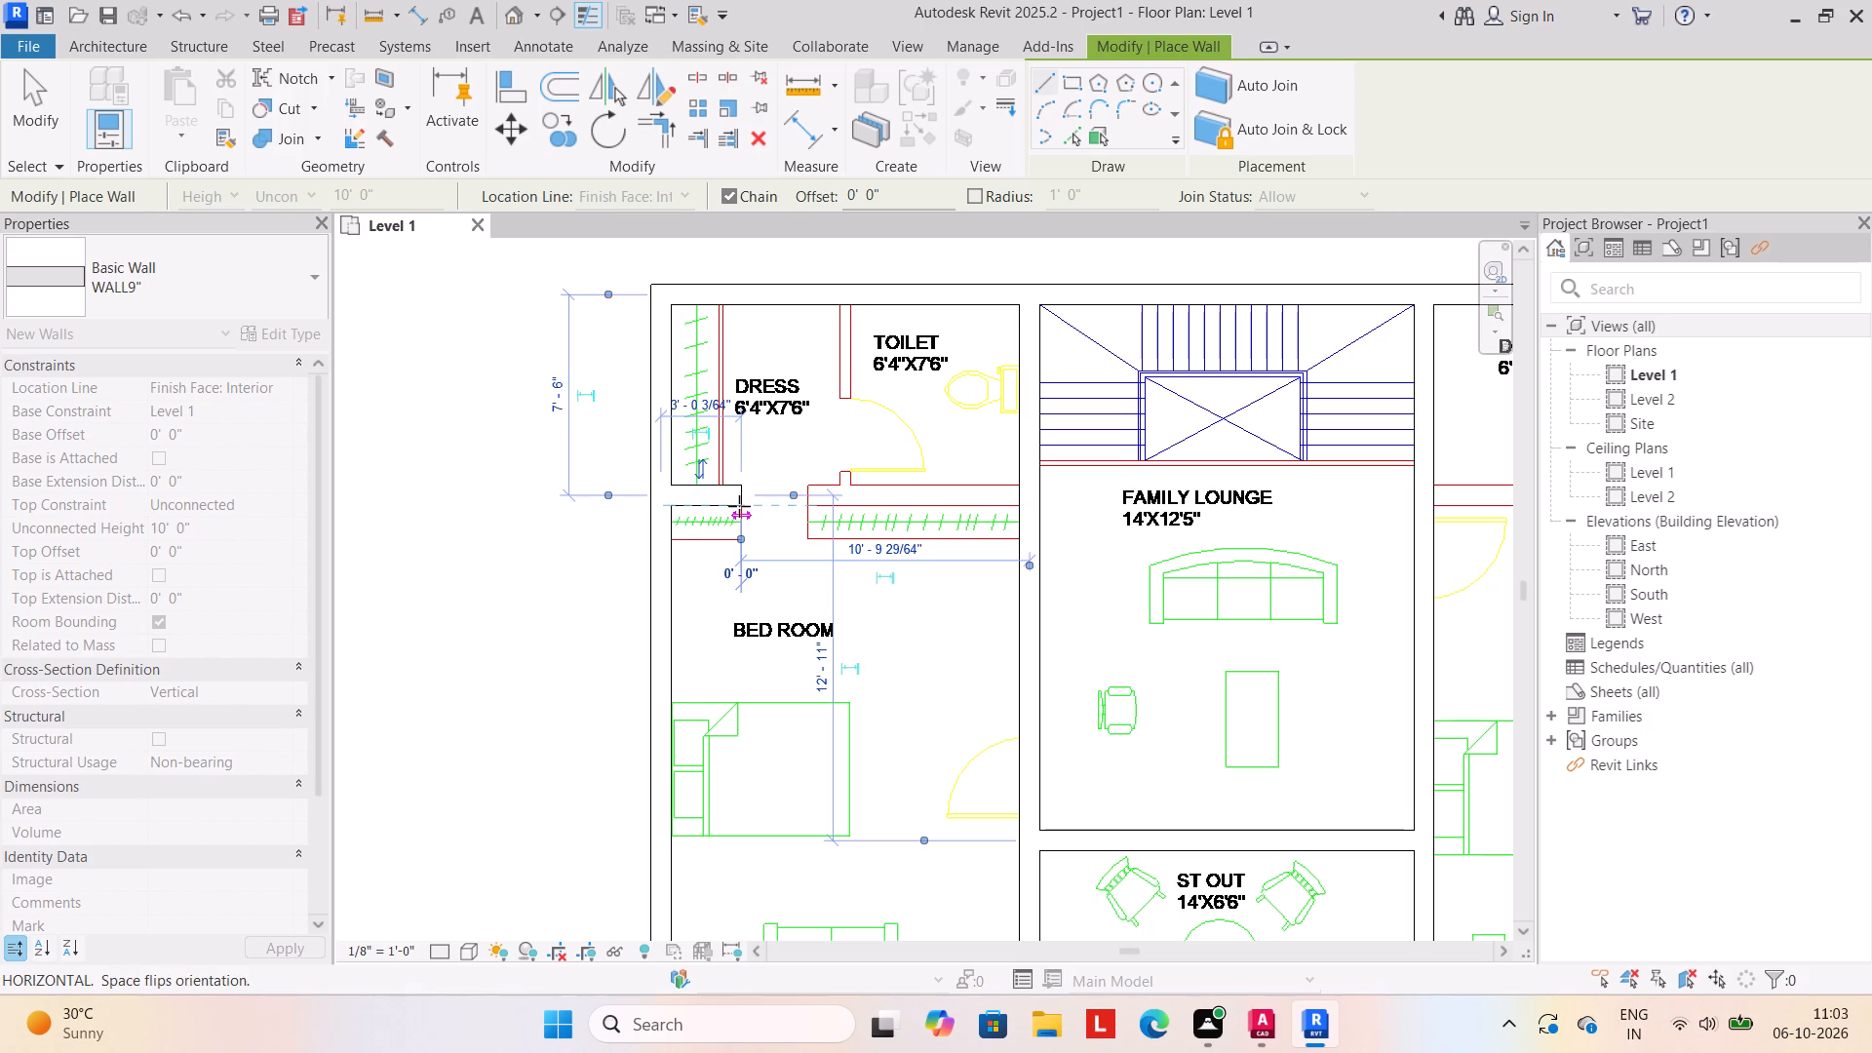
key("Escape")
left_click(1023, 505)
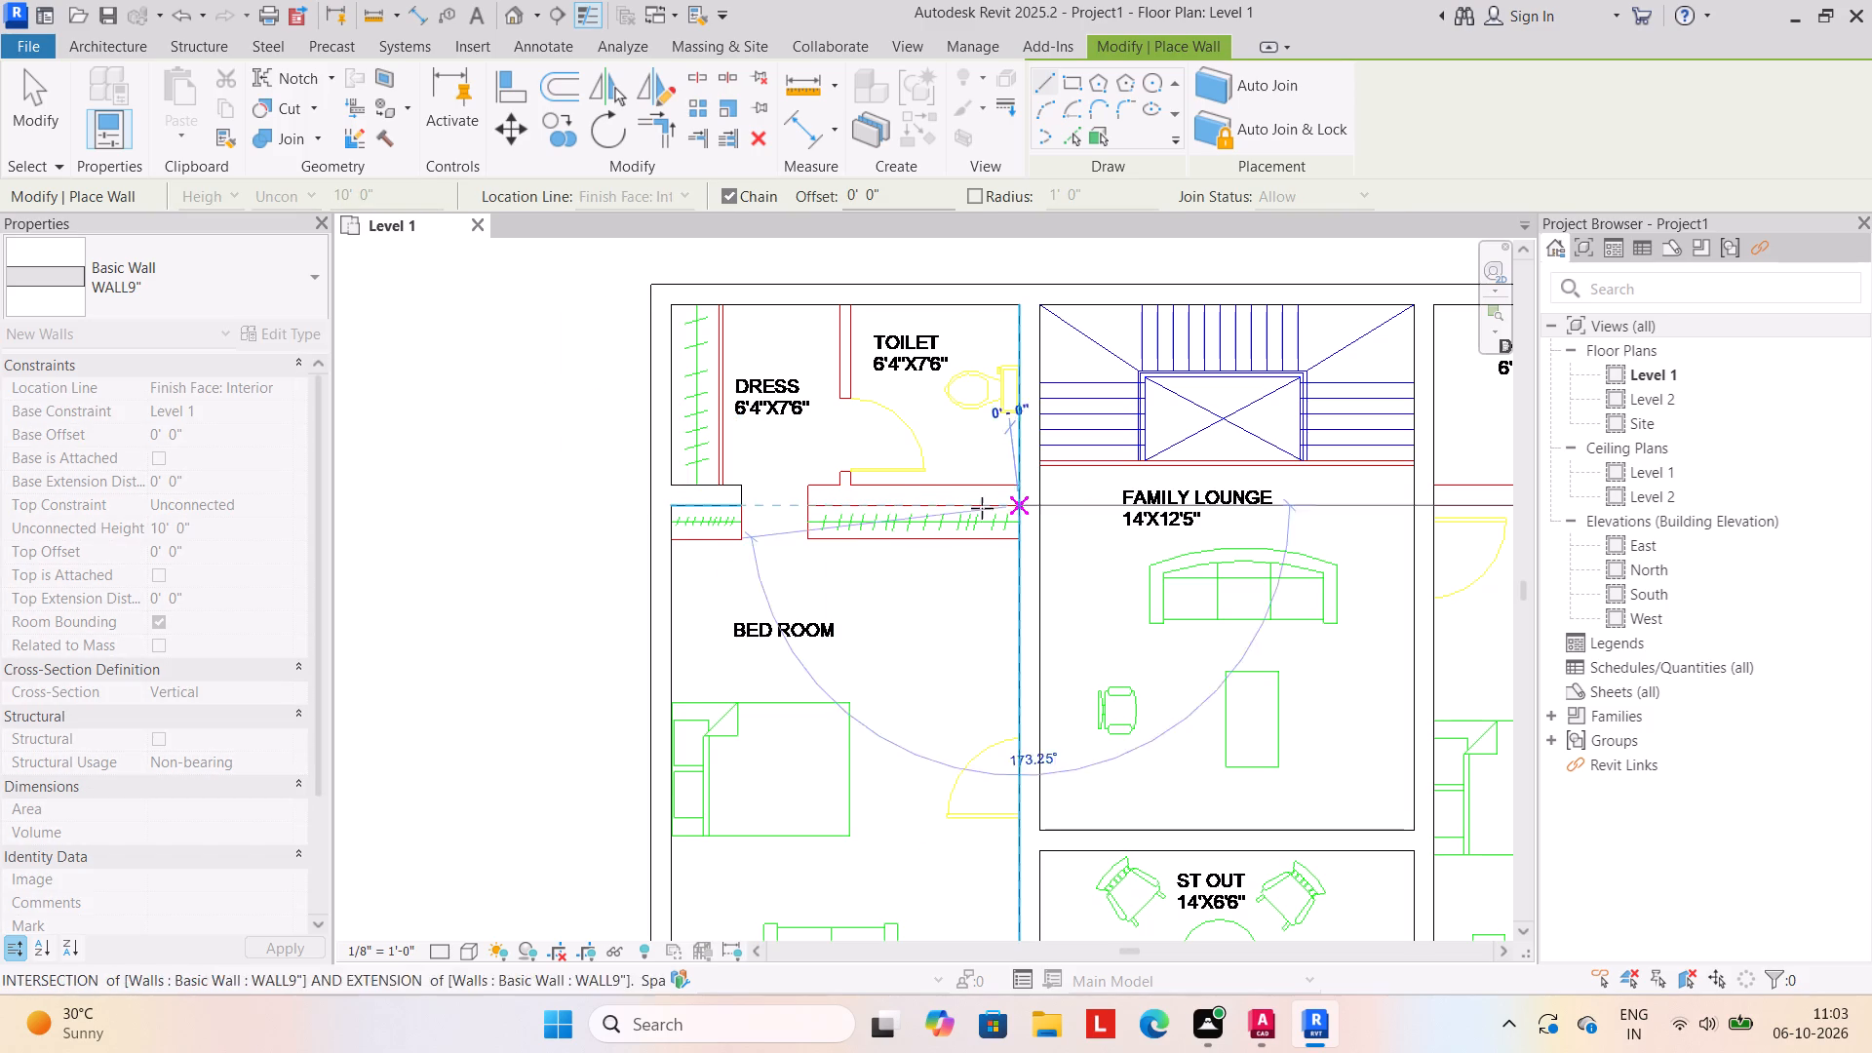
key("space")
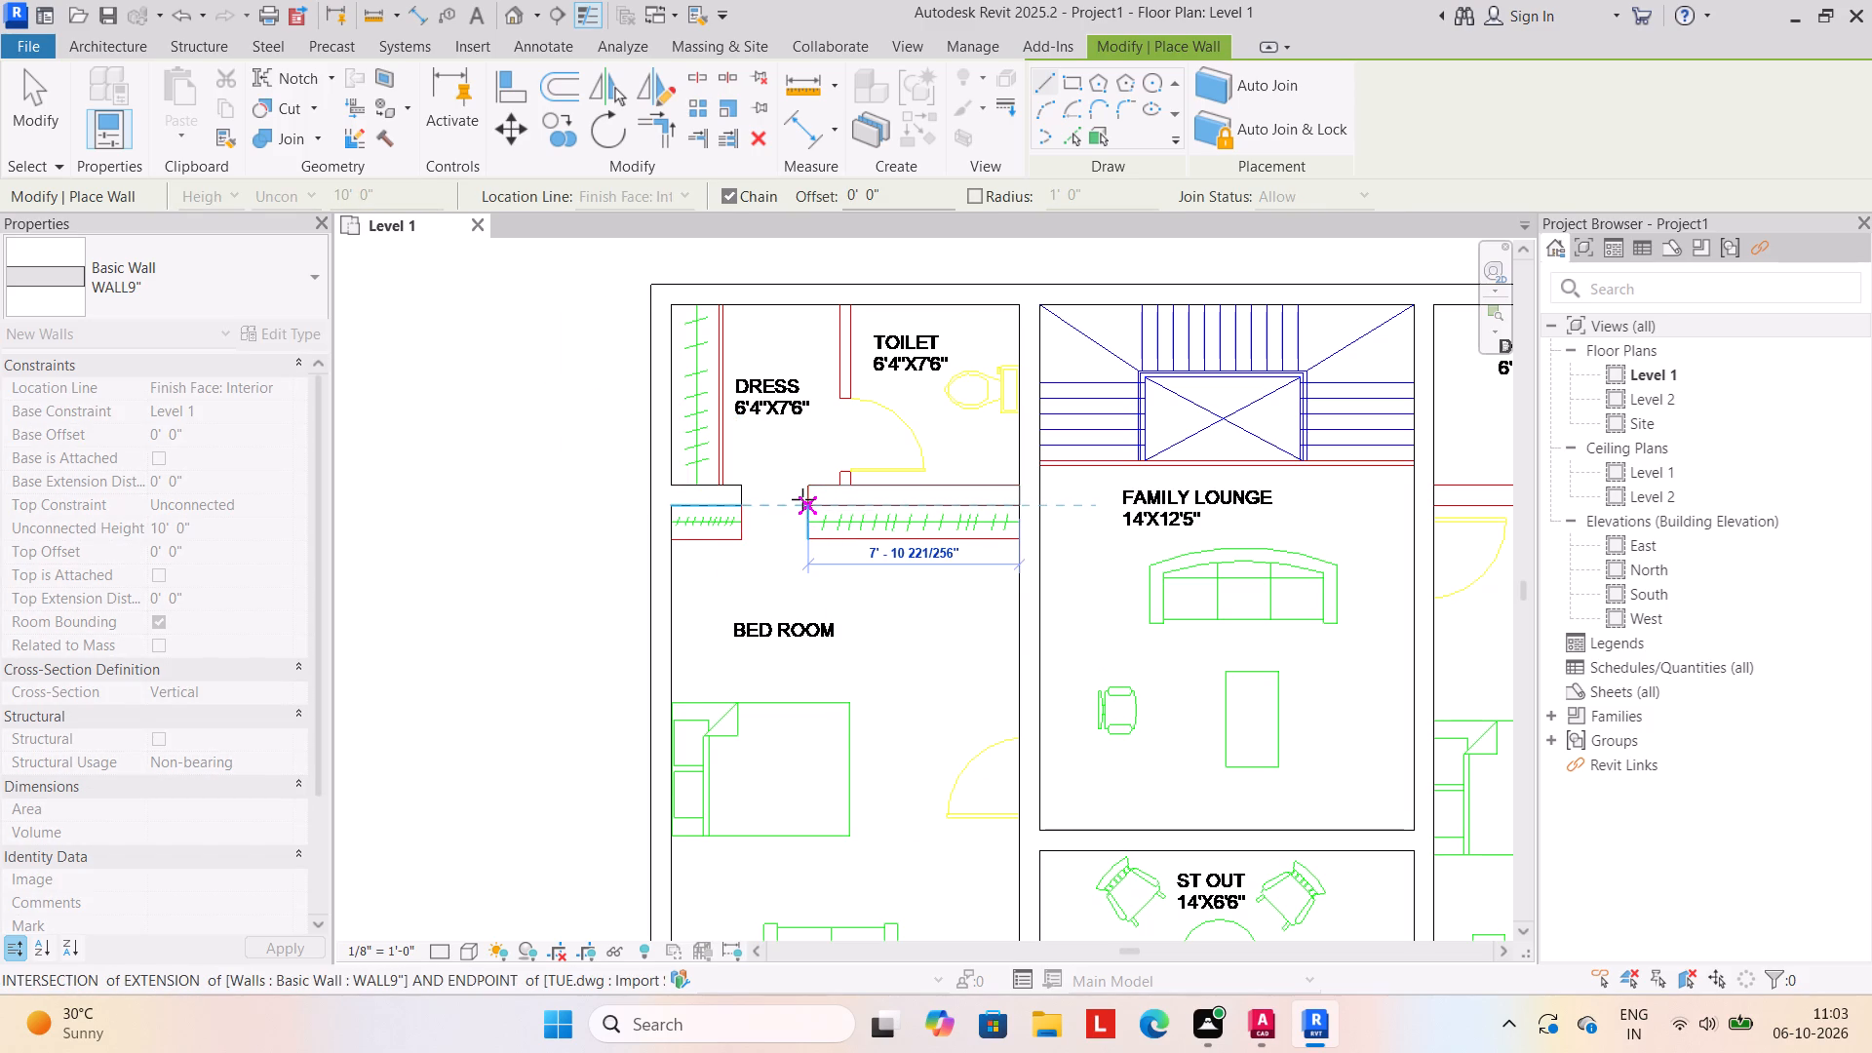
left_click(808, 499)
key("Escape")
Draw a horizontal WALL9" wall between the DRESS/TOILET rooms and the BED ROOM on the plan's right side.
scroll(862, 626, "down", 2)
middle_click_drag(854, 618, 802, 522)
scroll(864, 609, "down", 1)
middle_click_drag(852, 612, 721, 671)
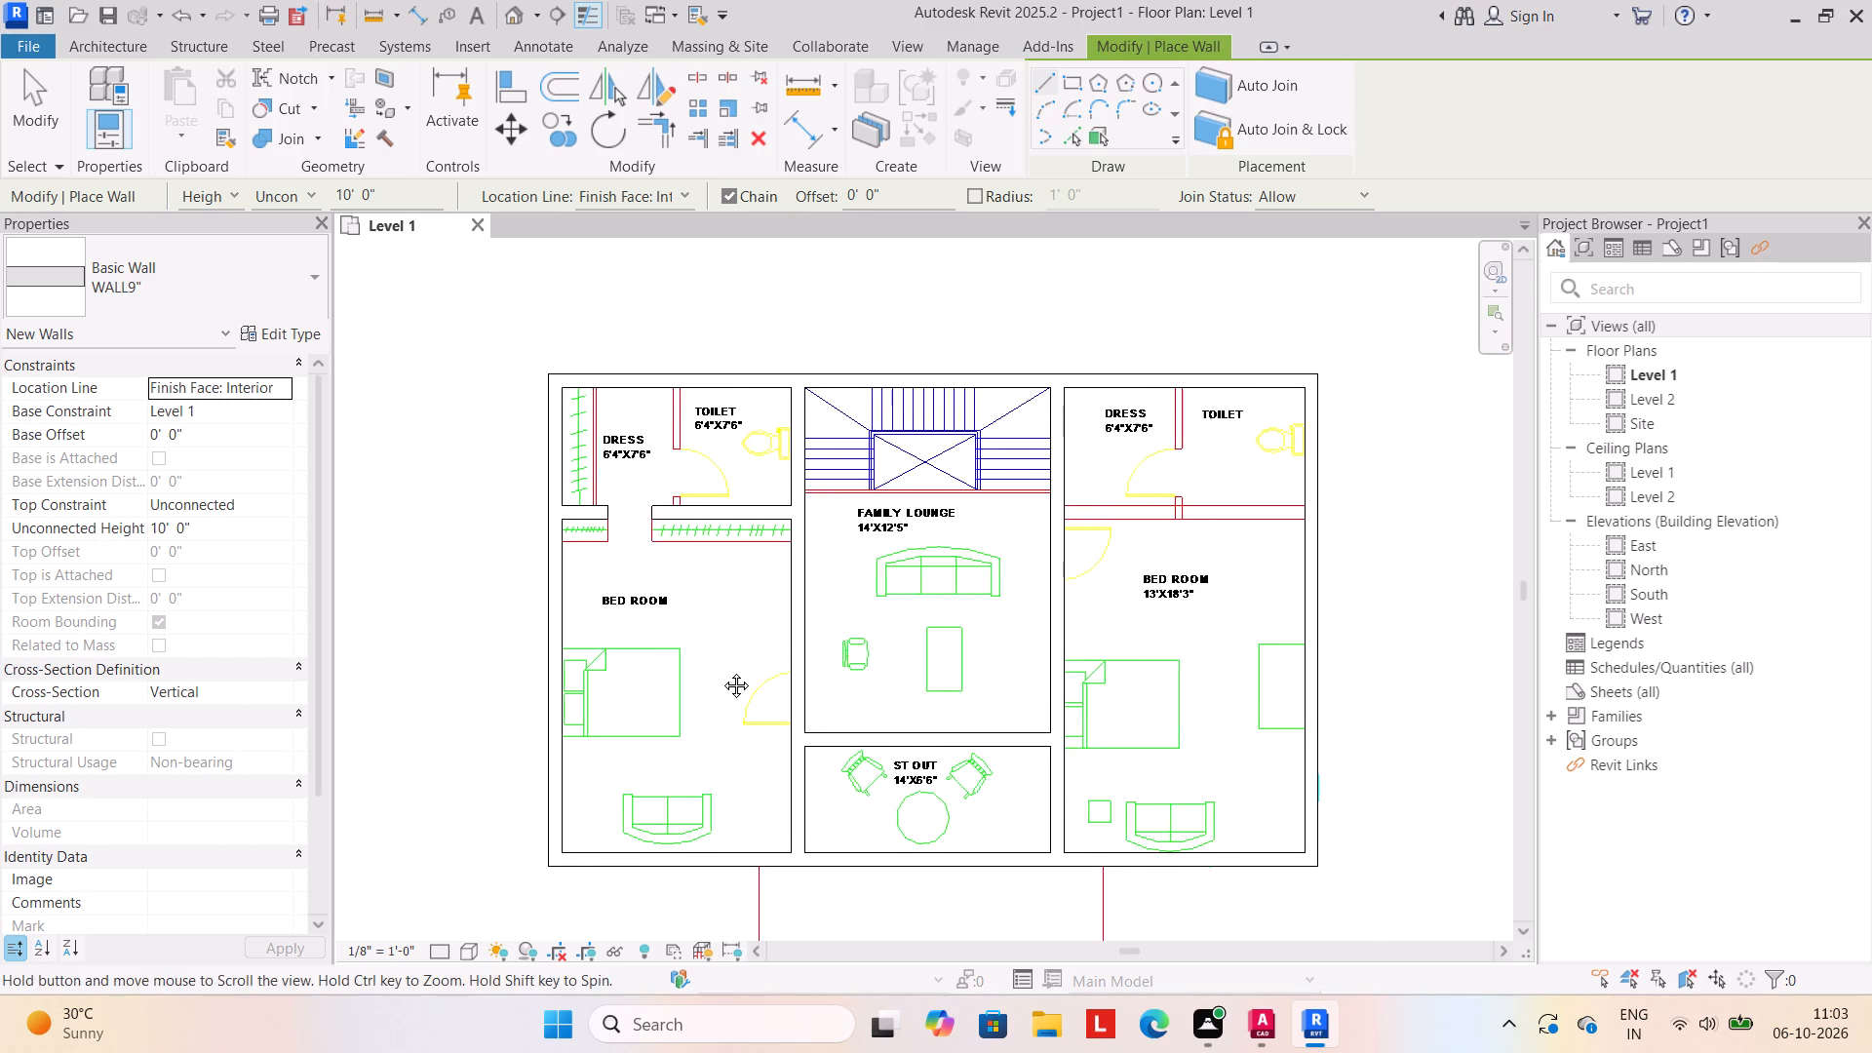
middle_click_drag(721, 671, 721, 671)
scroll(1152, 516, "up", 2)
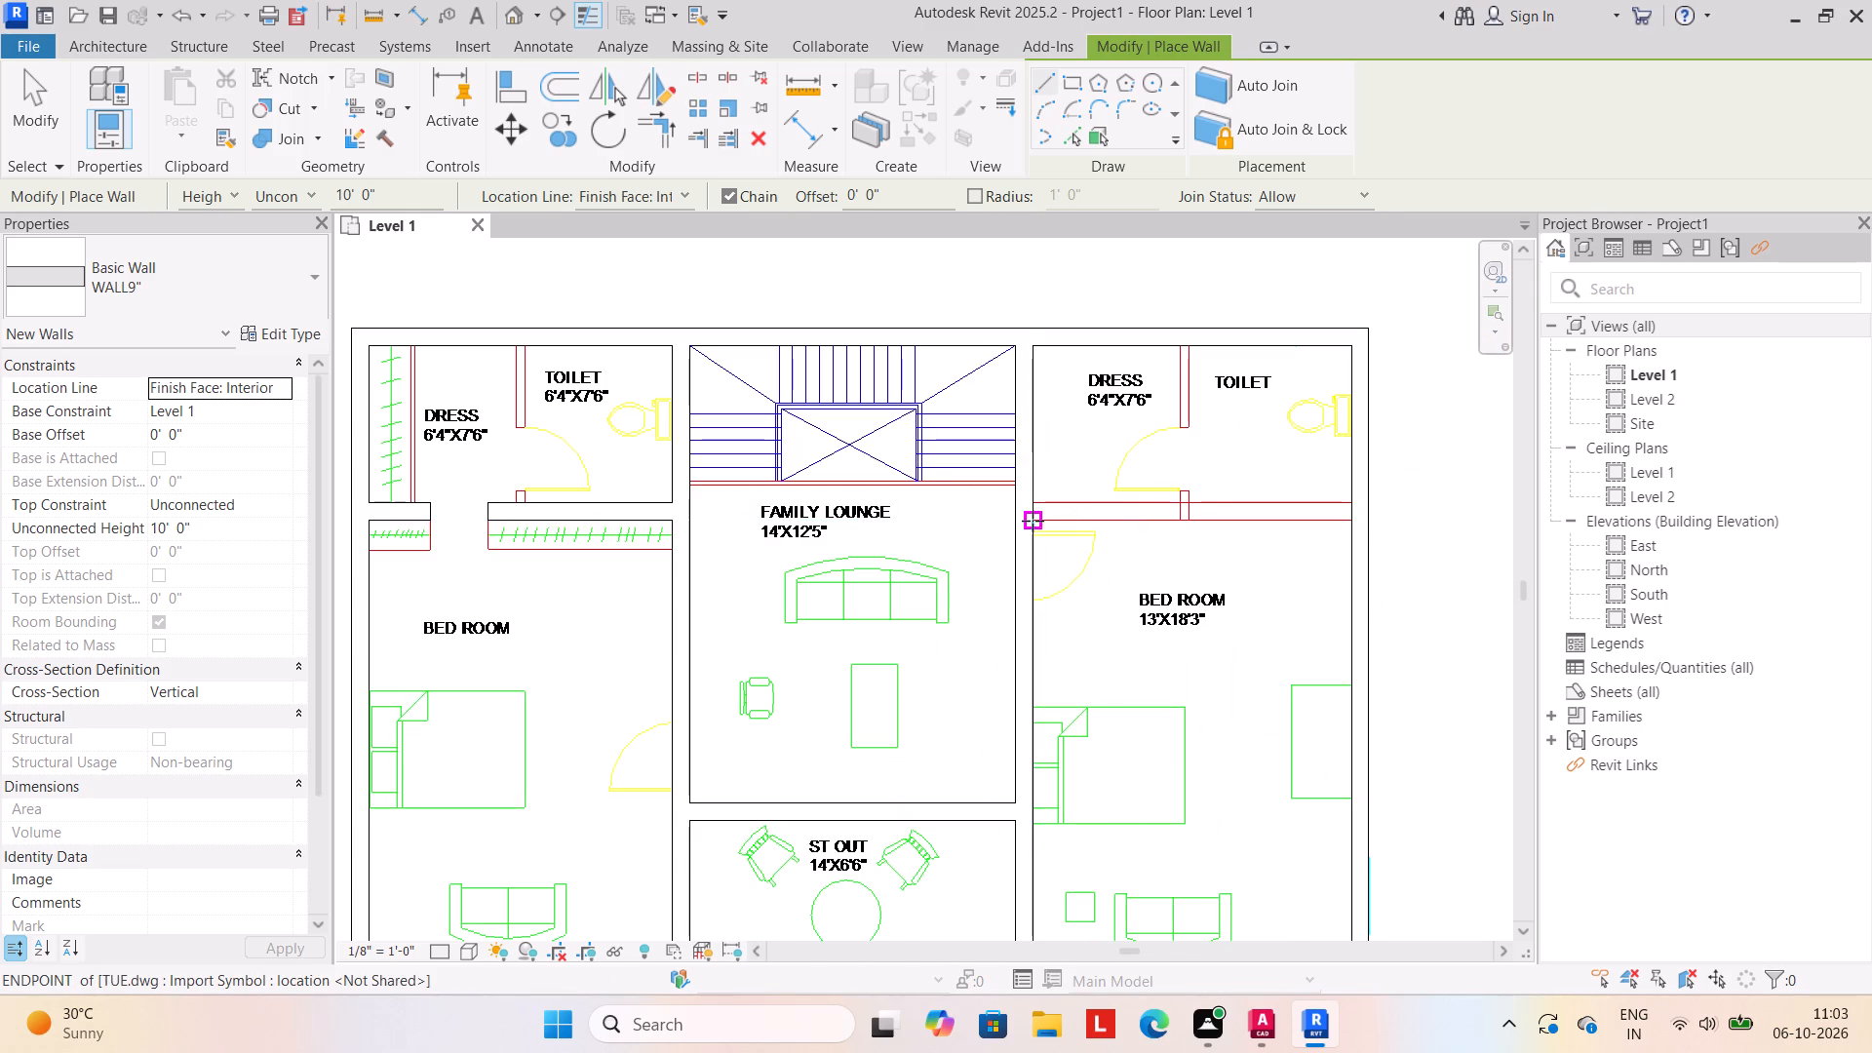
left_click(1033, 521)
left_click(1345, 519)
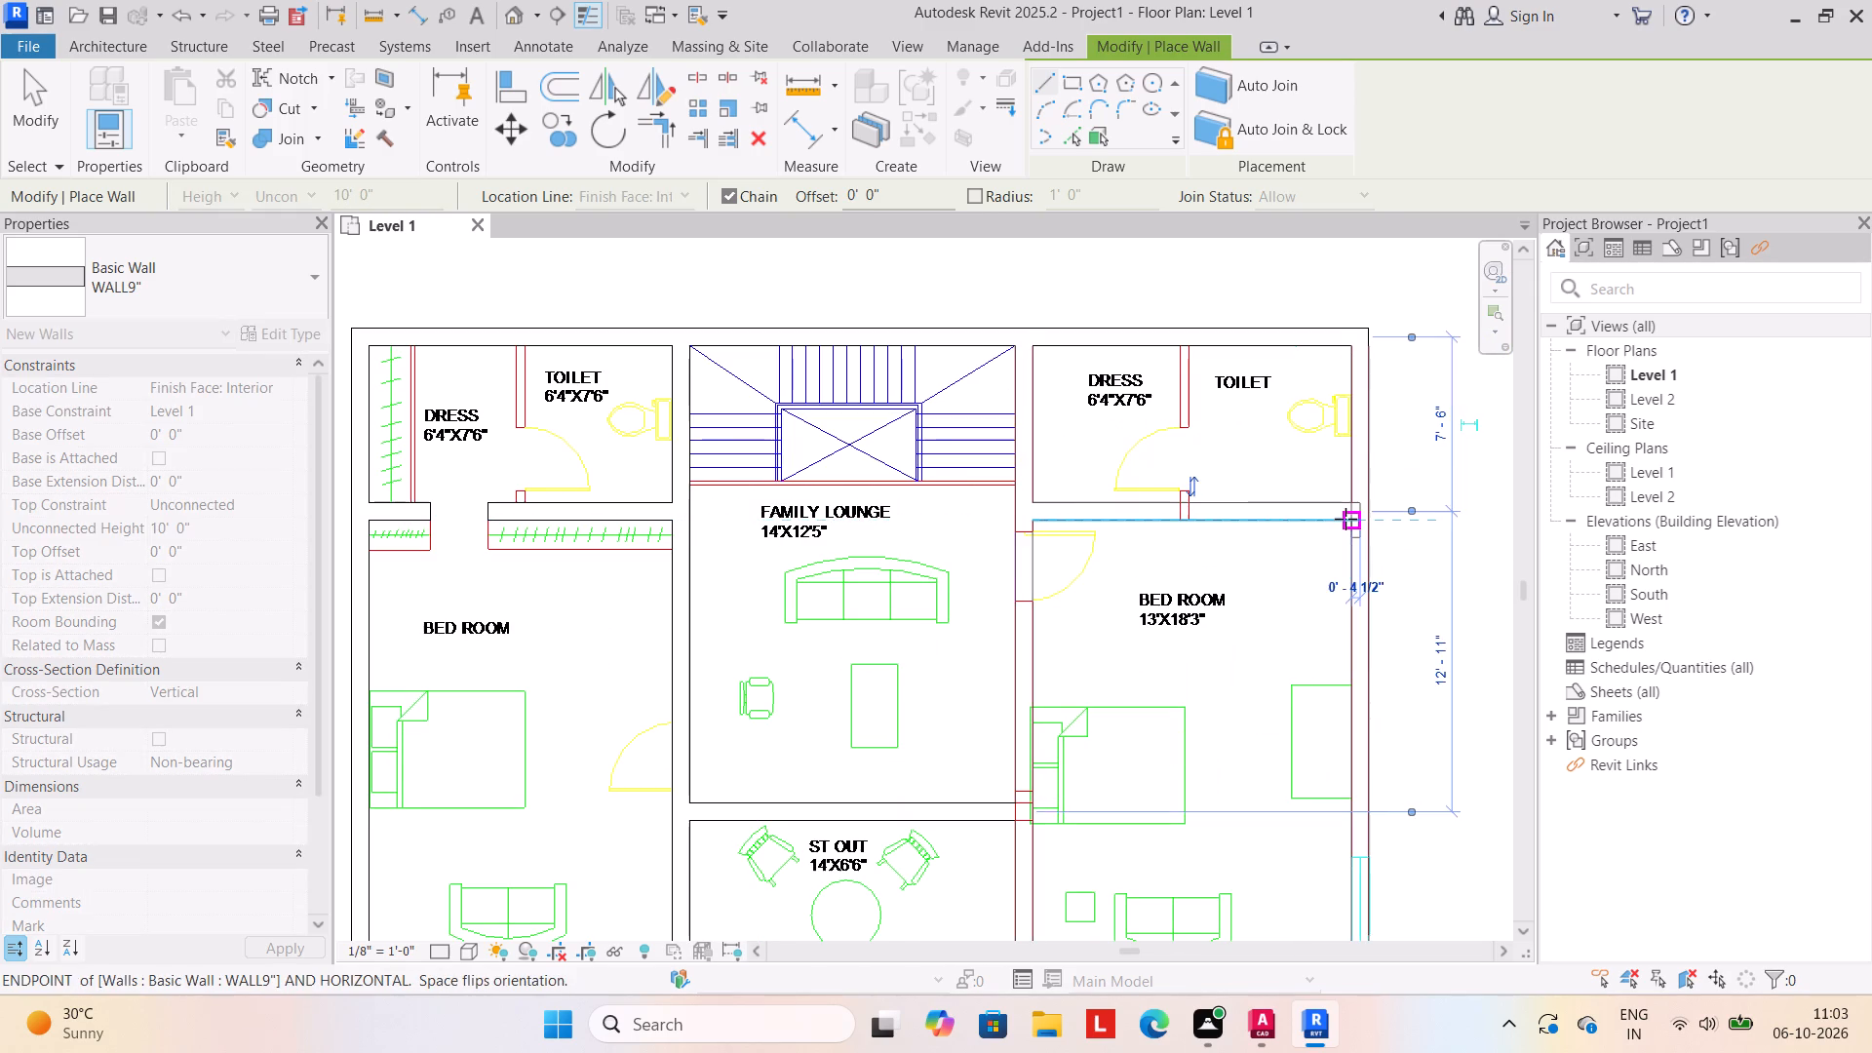
key("Escape")
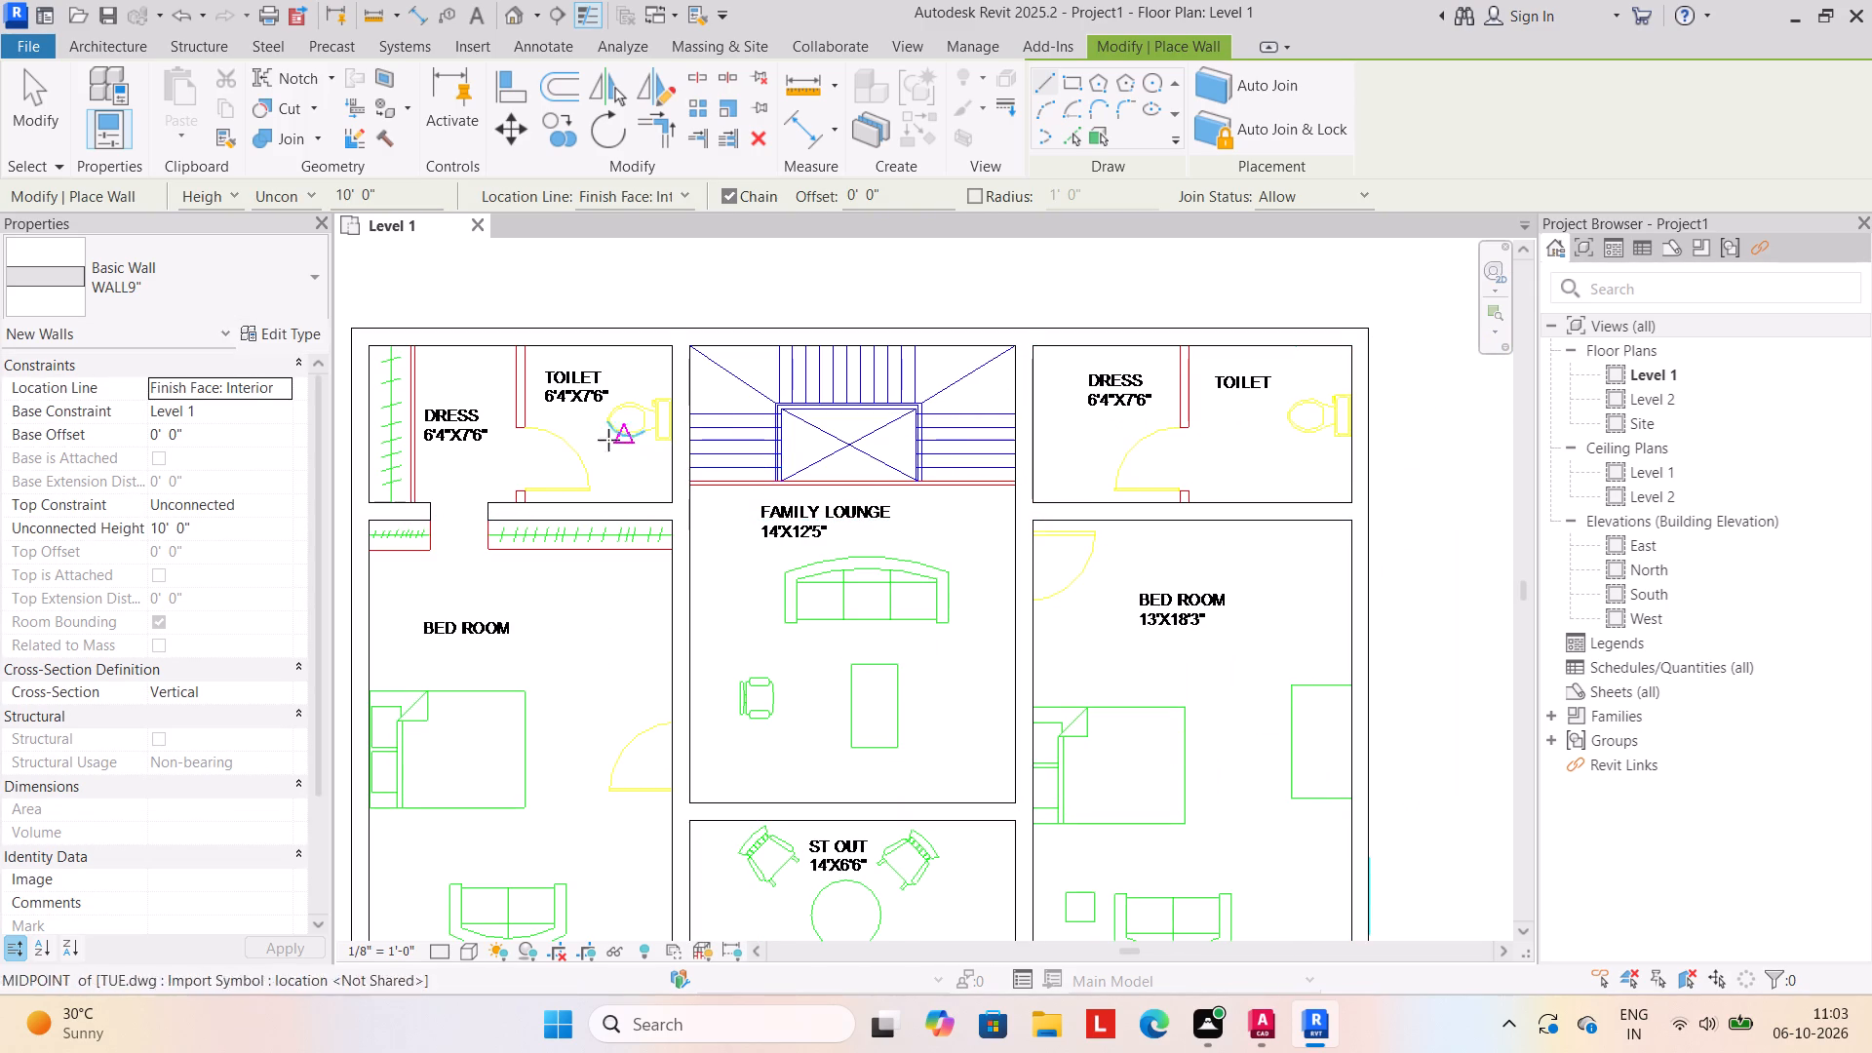
key("Escape")
Draw a vertical WALL4.5" wall about 6'-9" long between the DRESS and TOILET on the plan's left side.
left_click(314, 285)
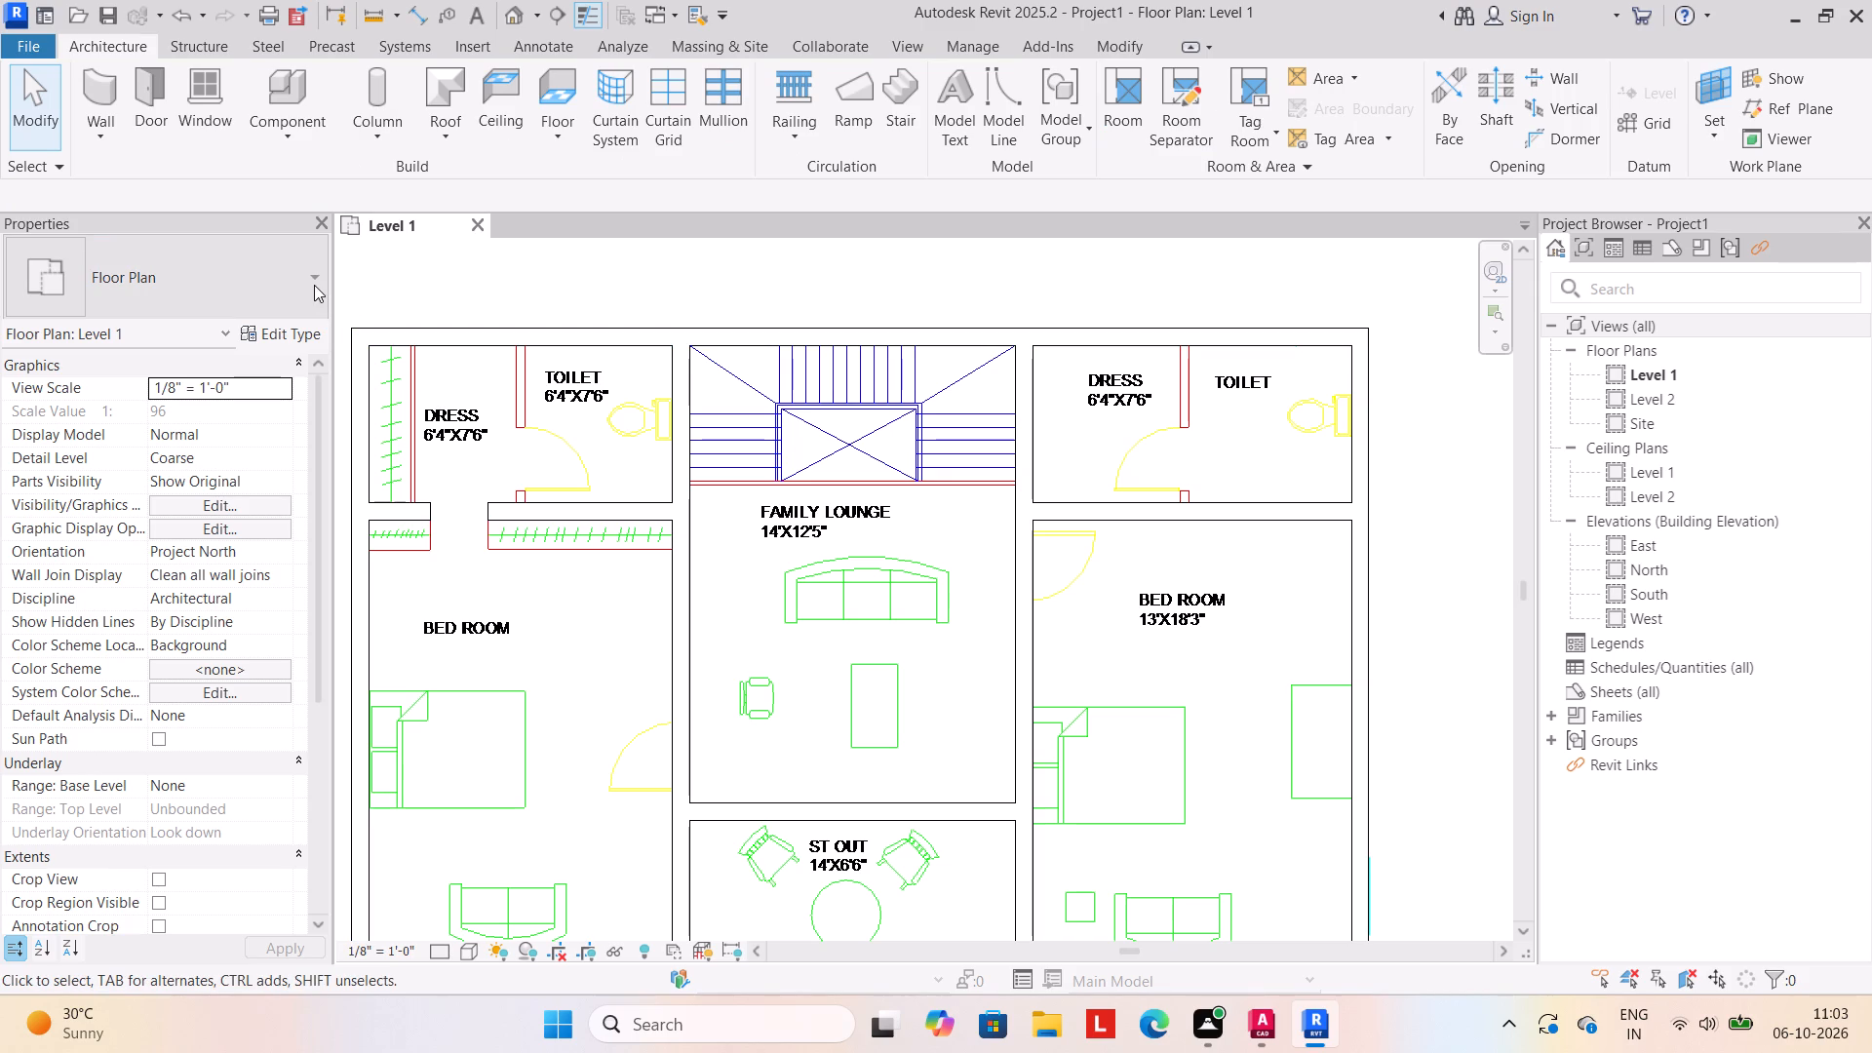
left_click(100, 149)
left_click(95, 142)
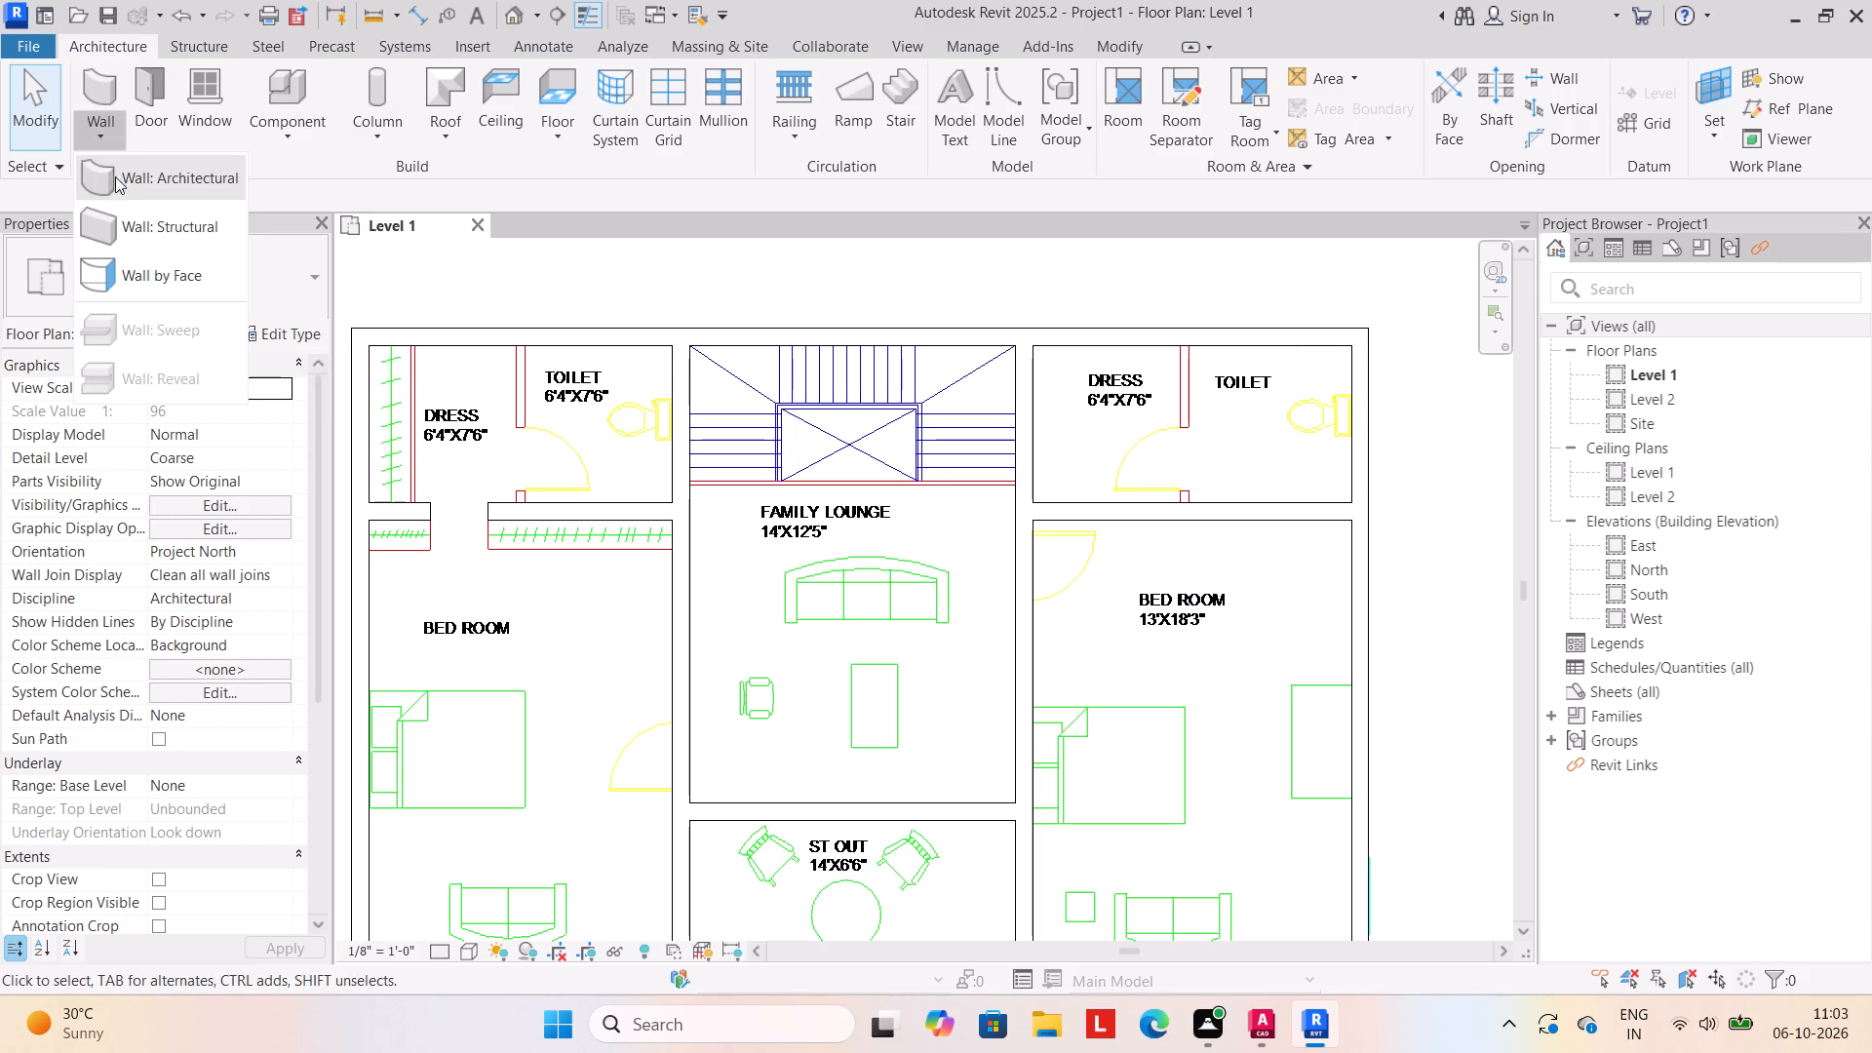
left_click(138, 188)
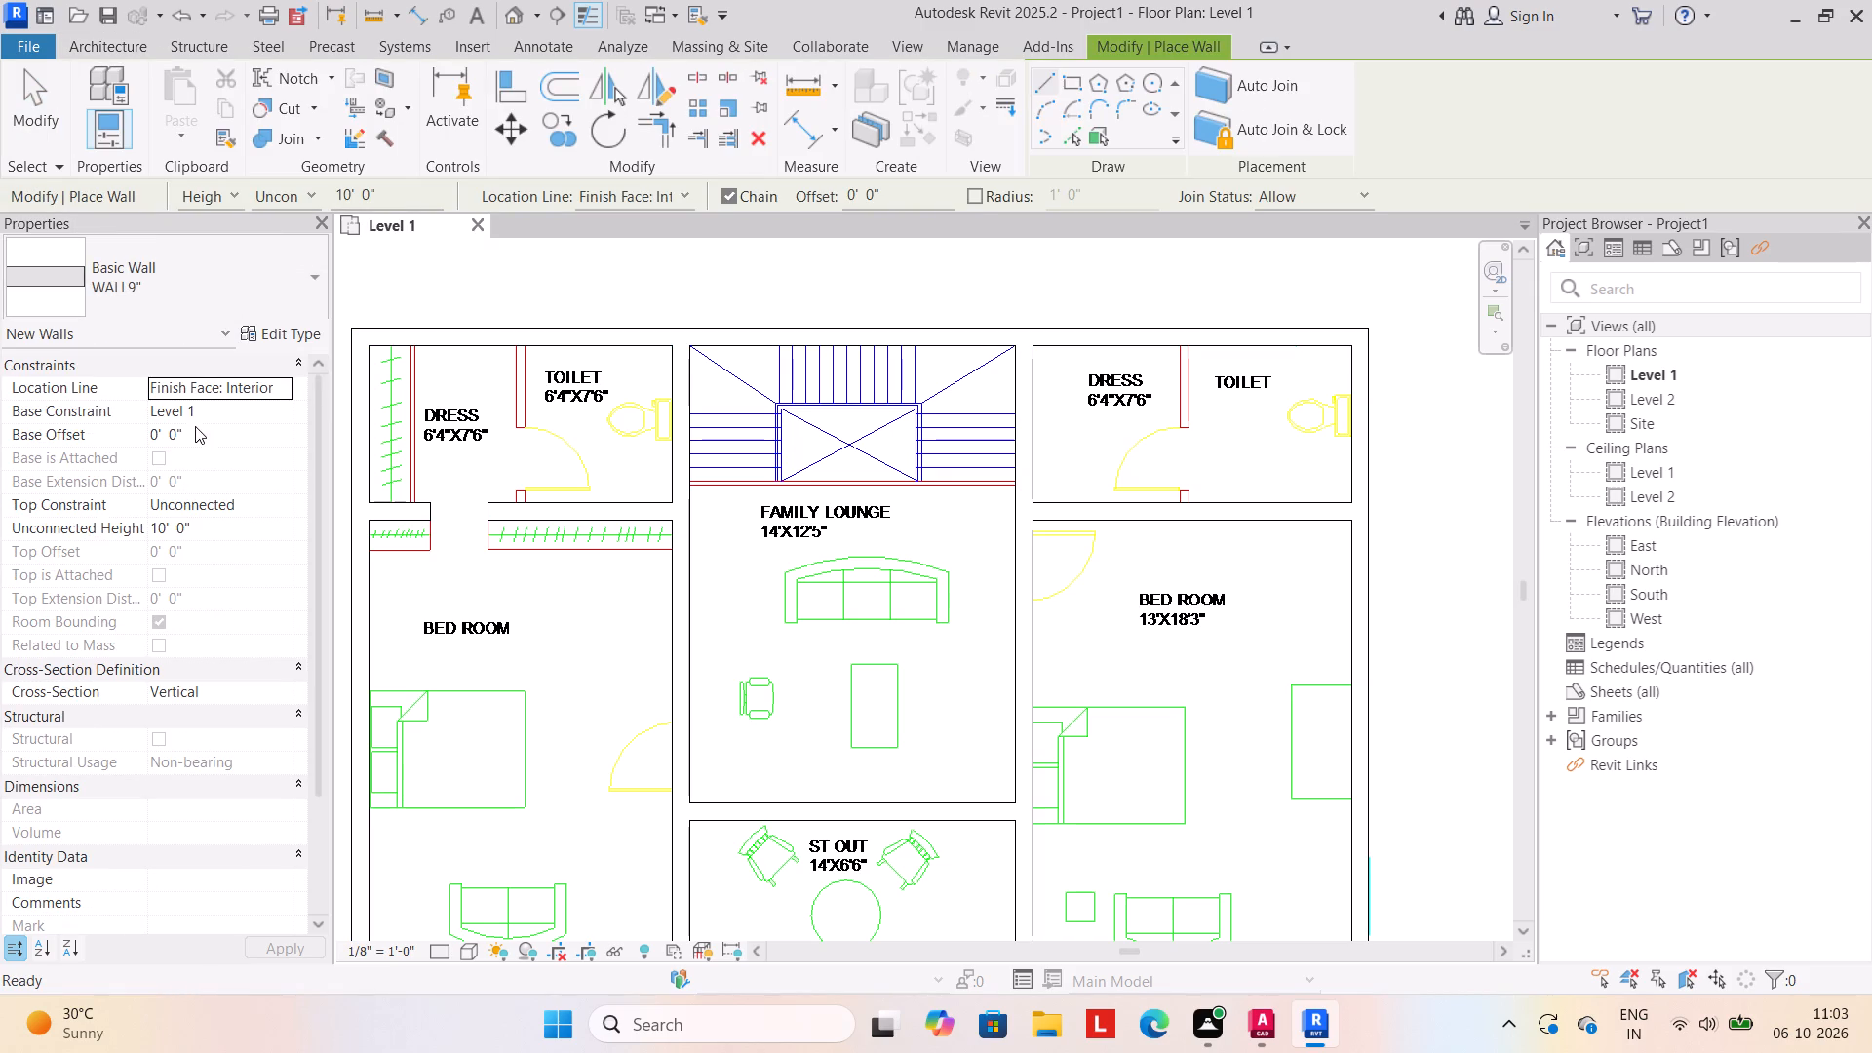
scroll(162, 788, "down", 1)
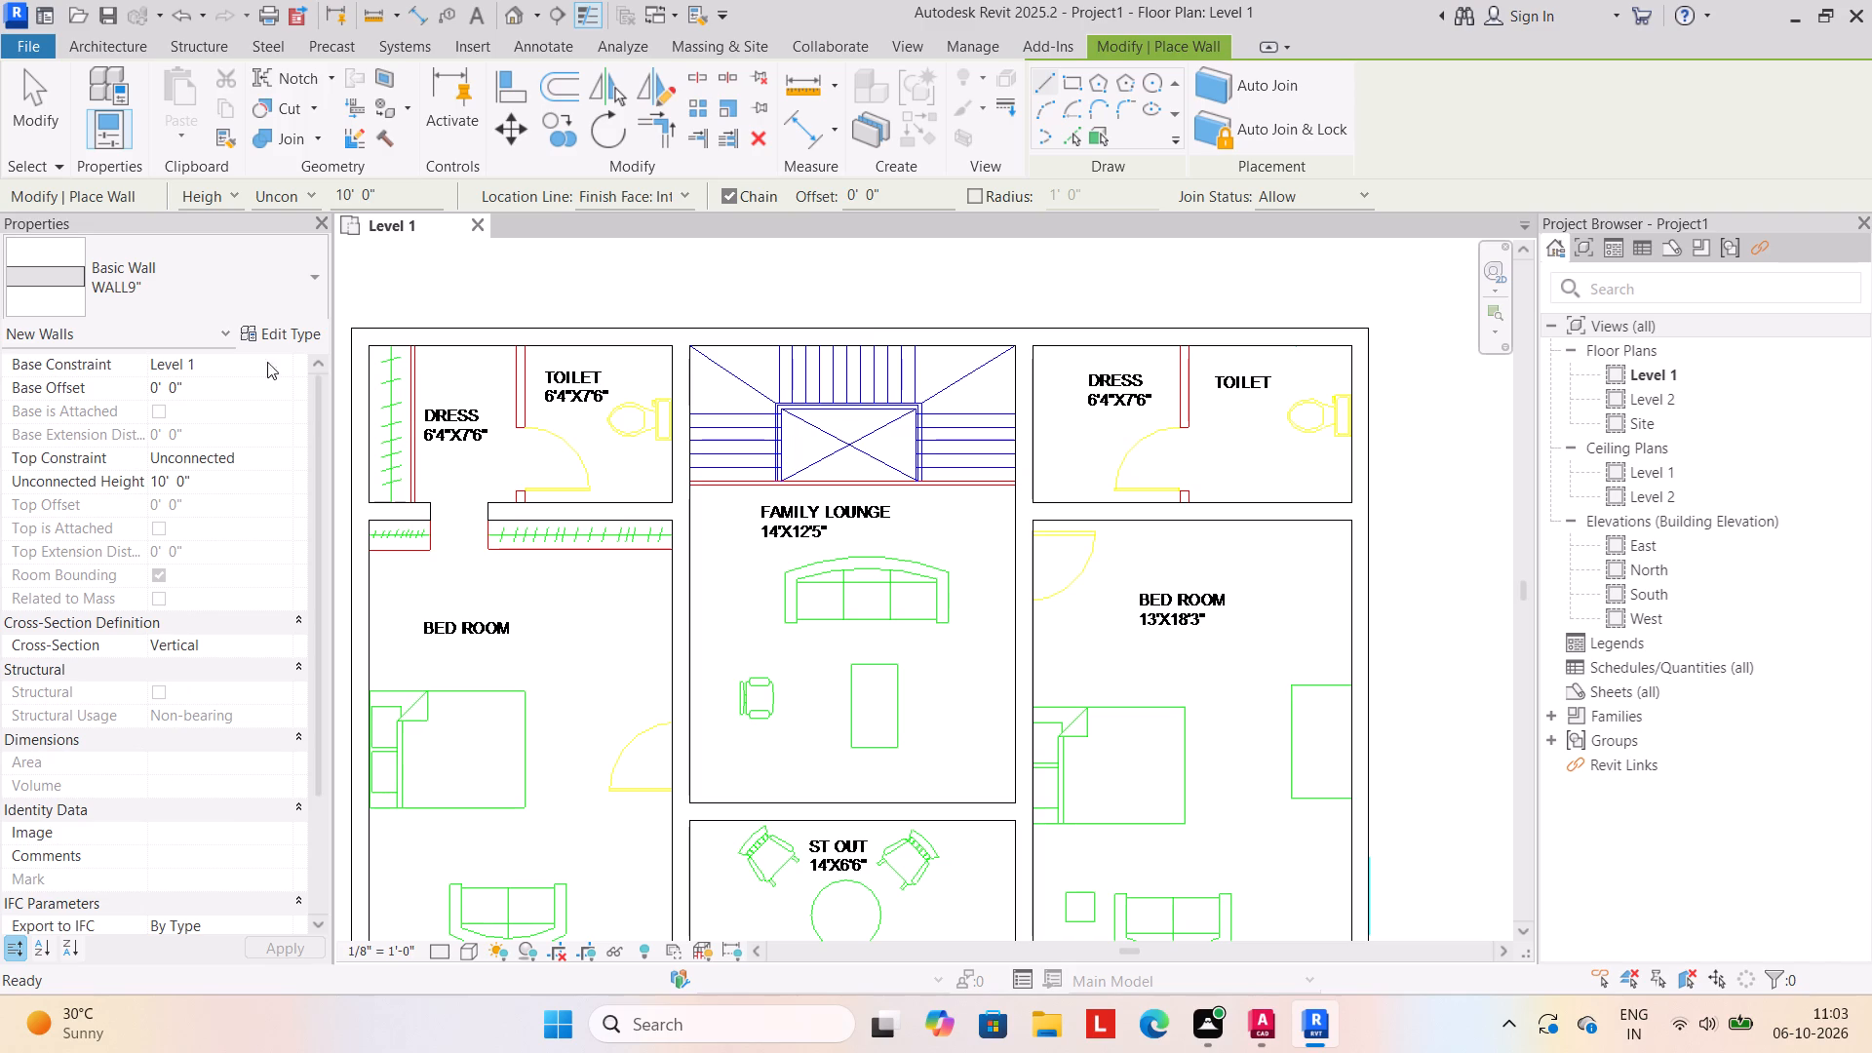
left_click(313, 275)
left_click(104, 954)
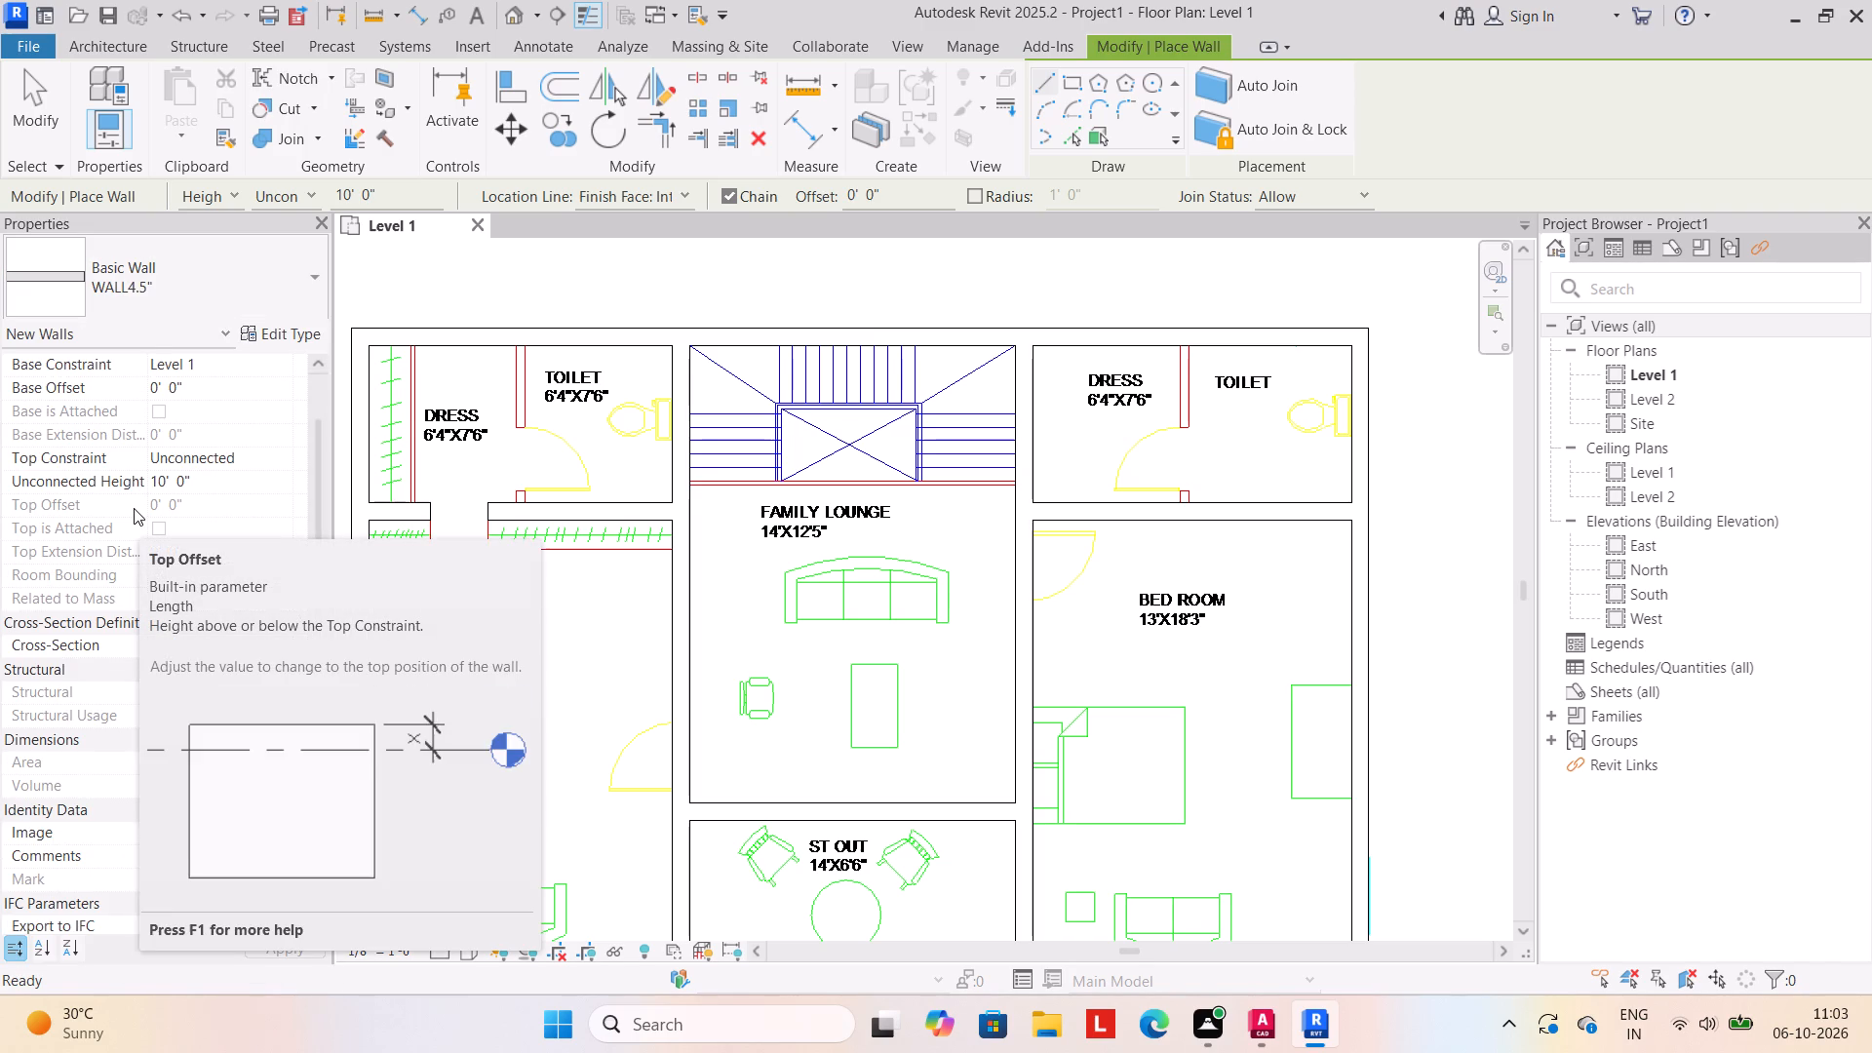
left_click(518, 346)
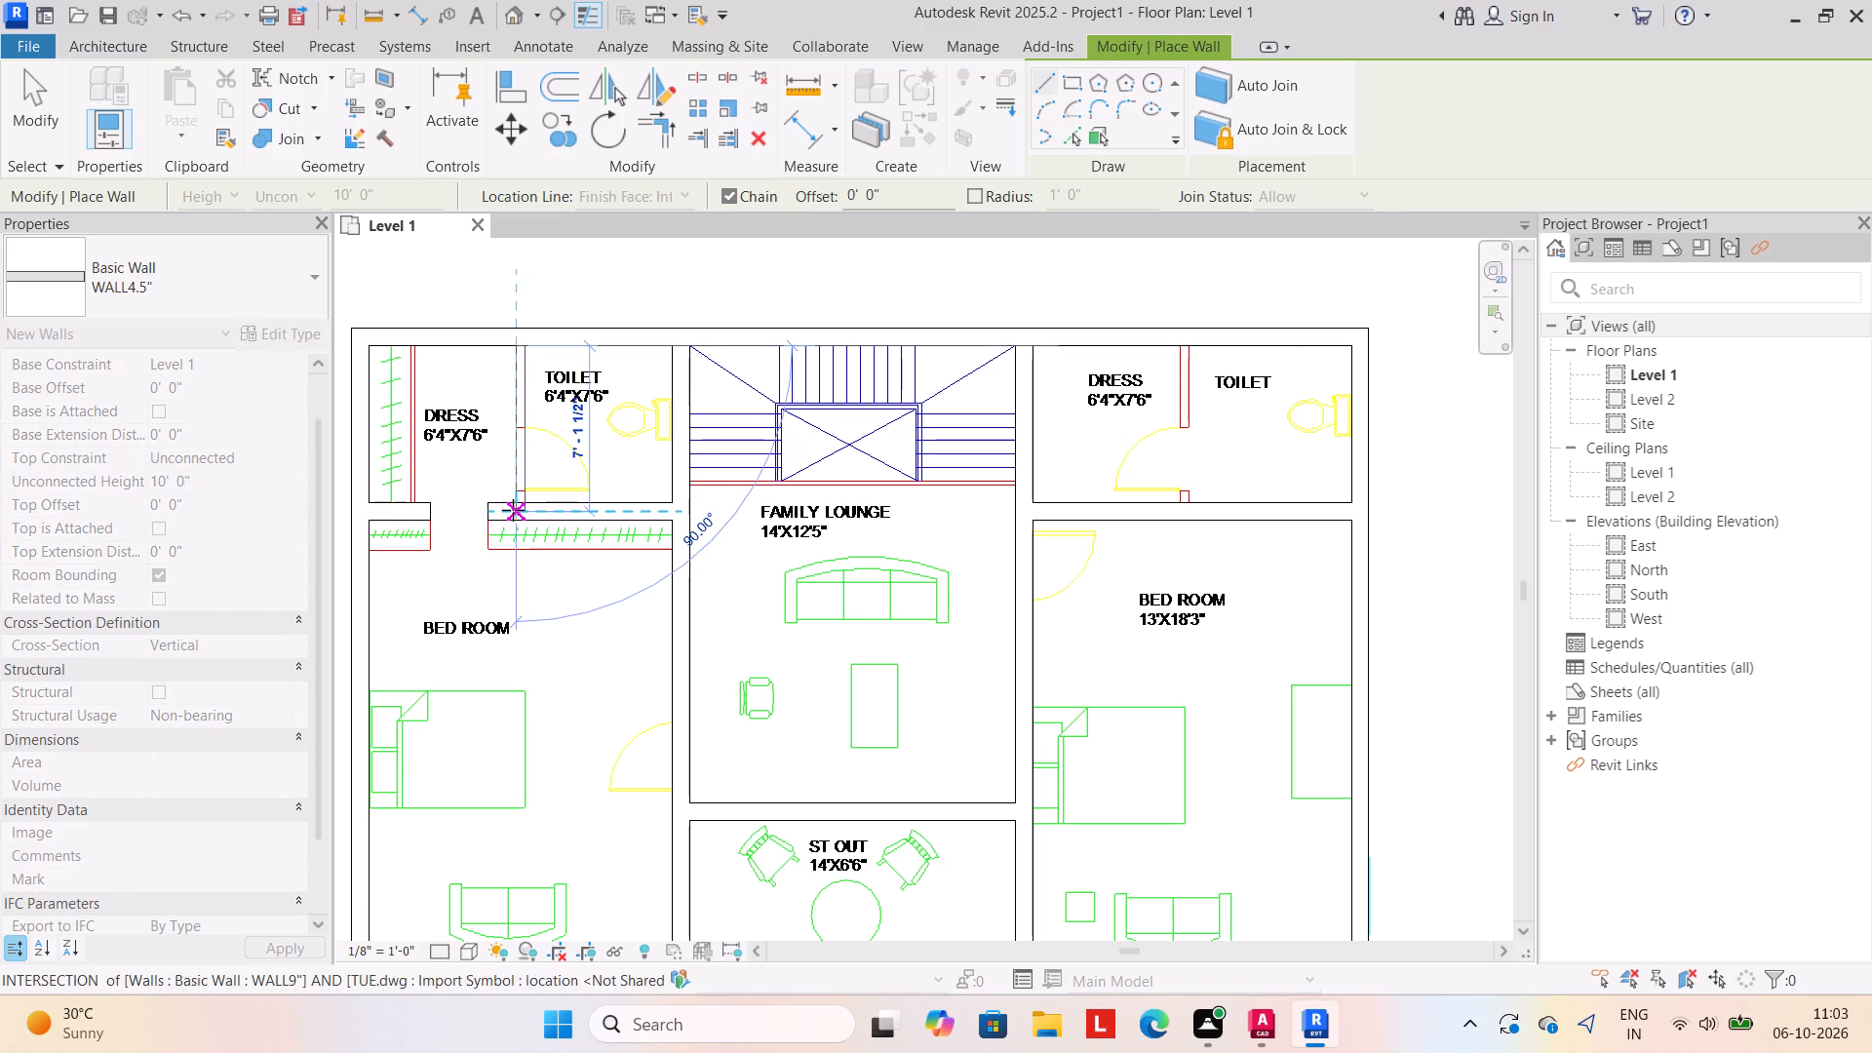
scroll(517, 501, "up", 5)
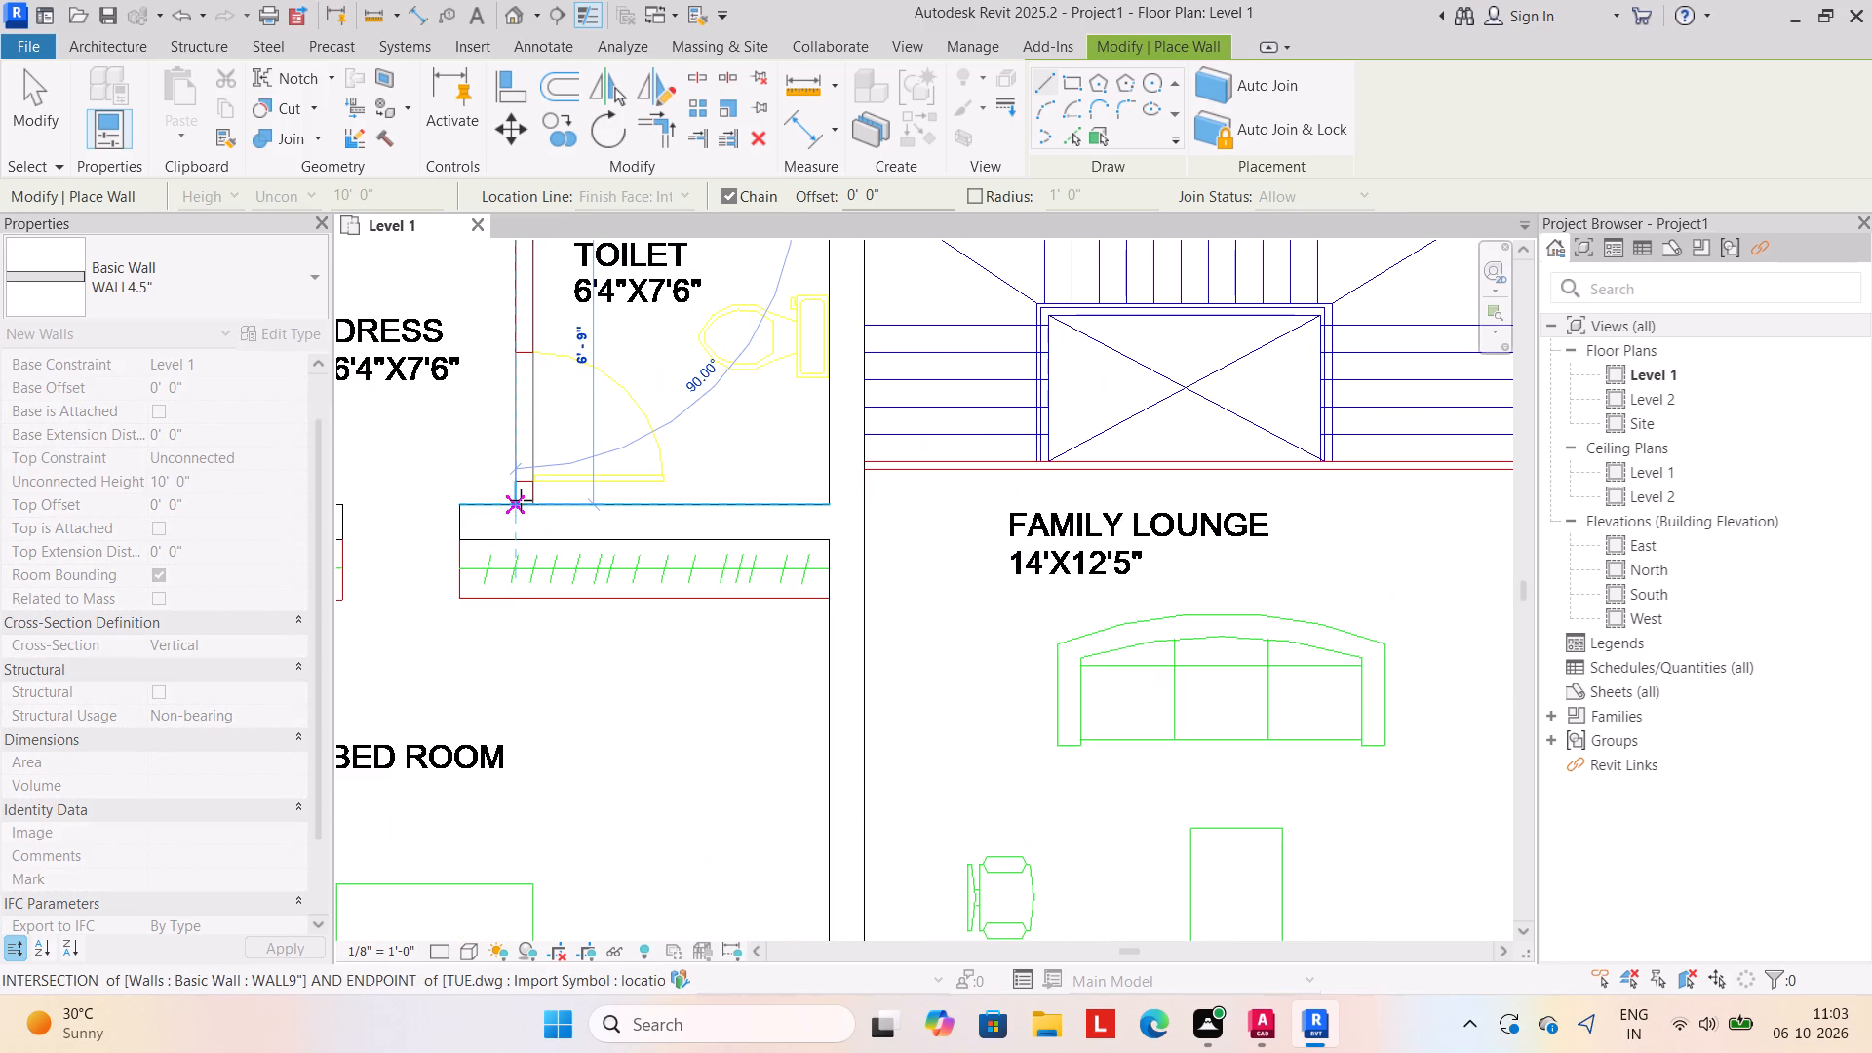
left_click(512, 500)
key("Escape")
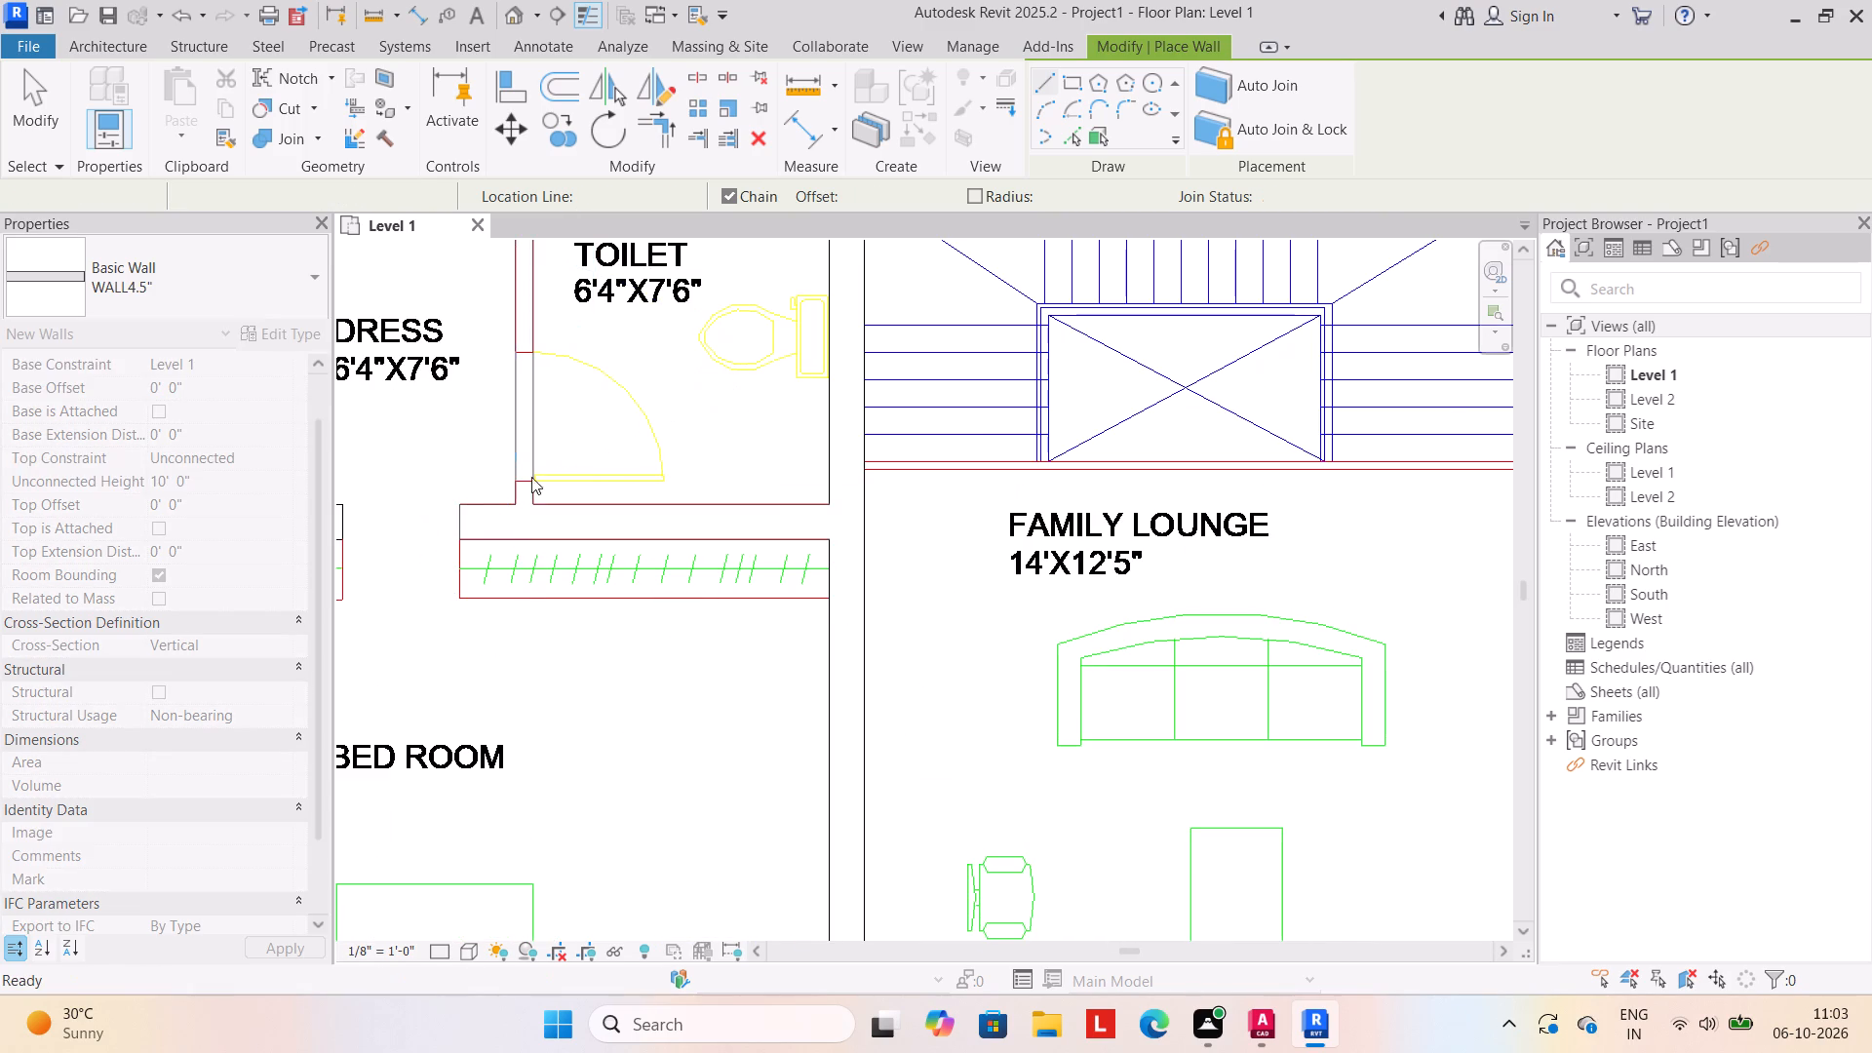
Draw a vertical WALL4.5" wall about 6'-9" long between the DRESS and TOILET on the plan's right side.
scroll(685, 509, "down", 5)
middle_click_drag(736, 535, 640, 528)
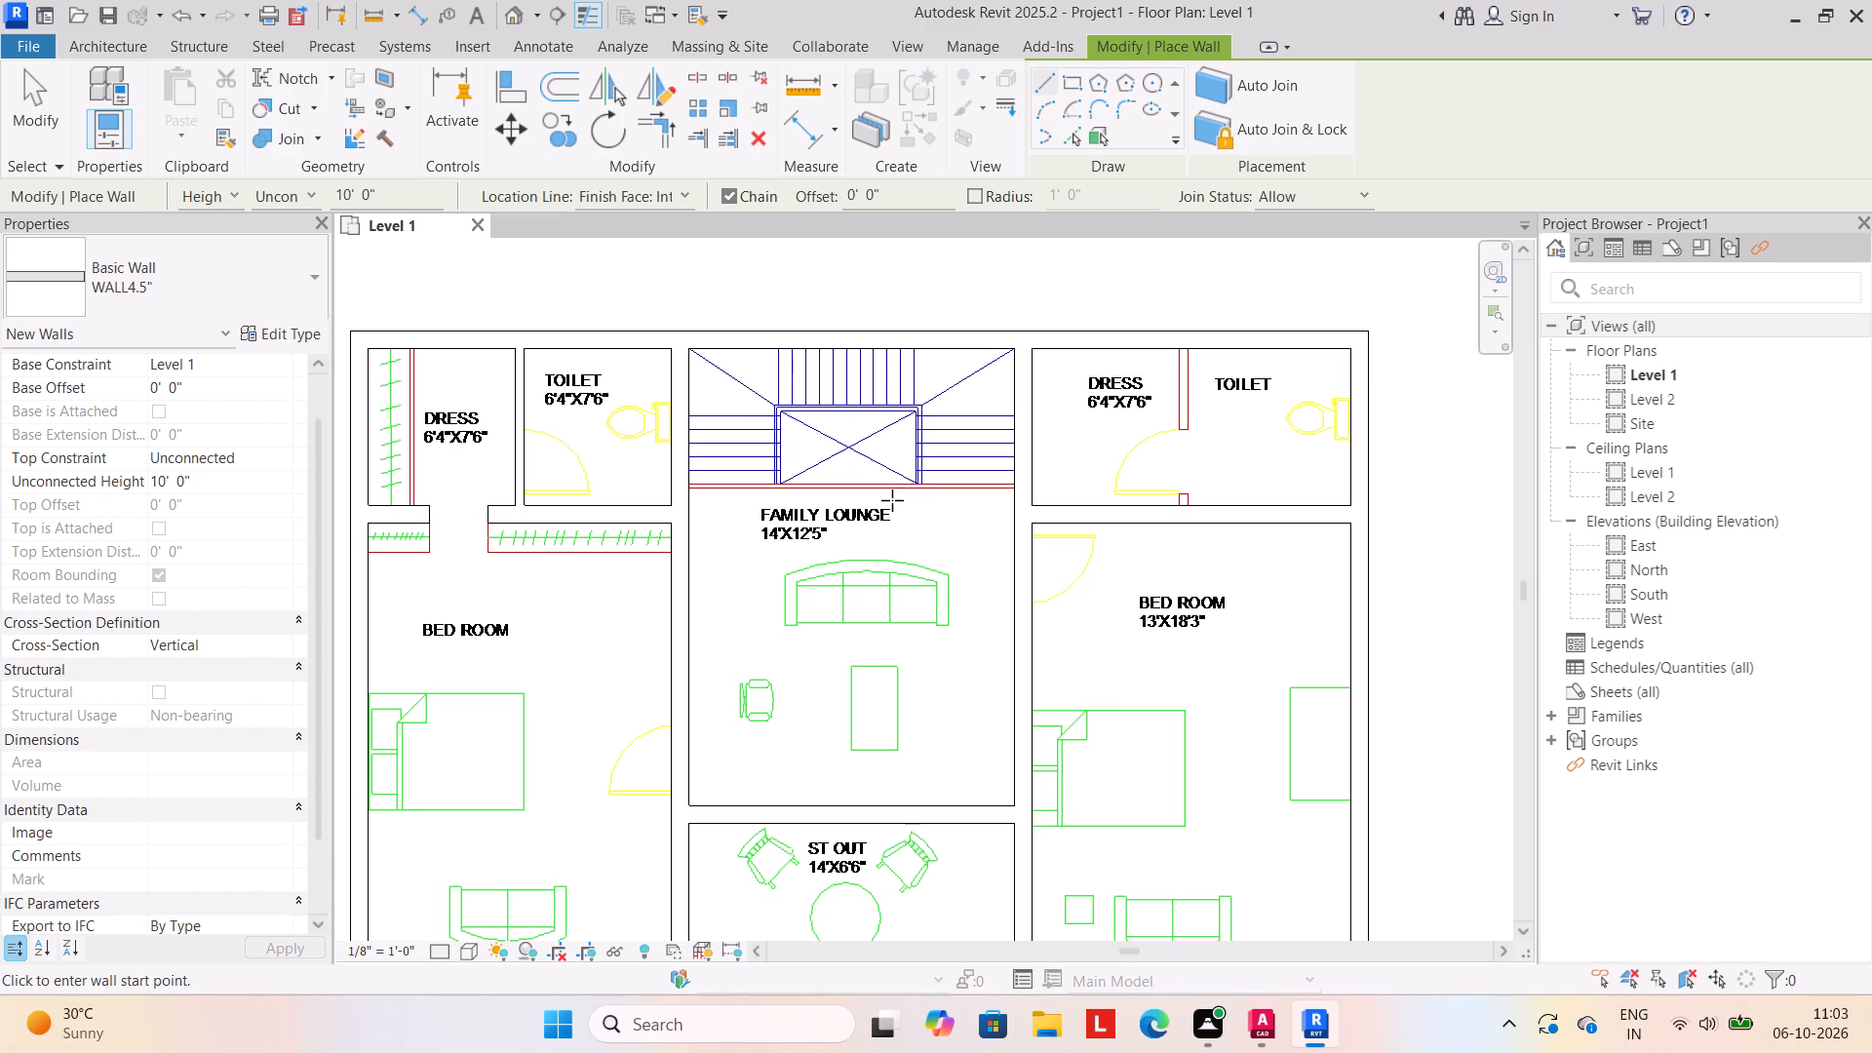
left_click(1180, 351)
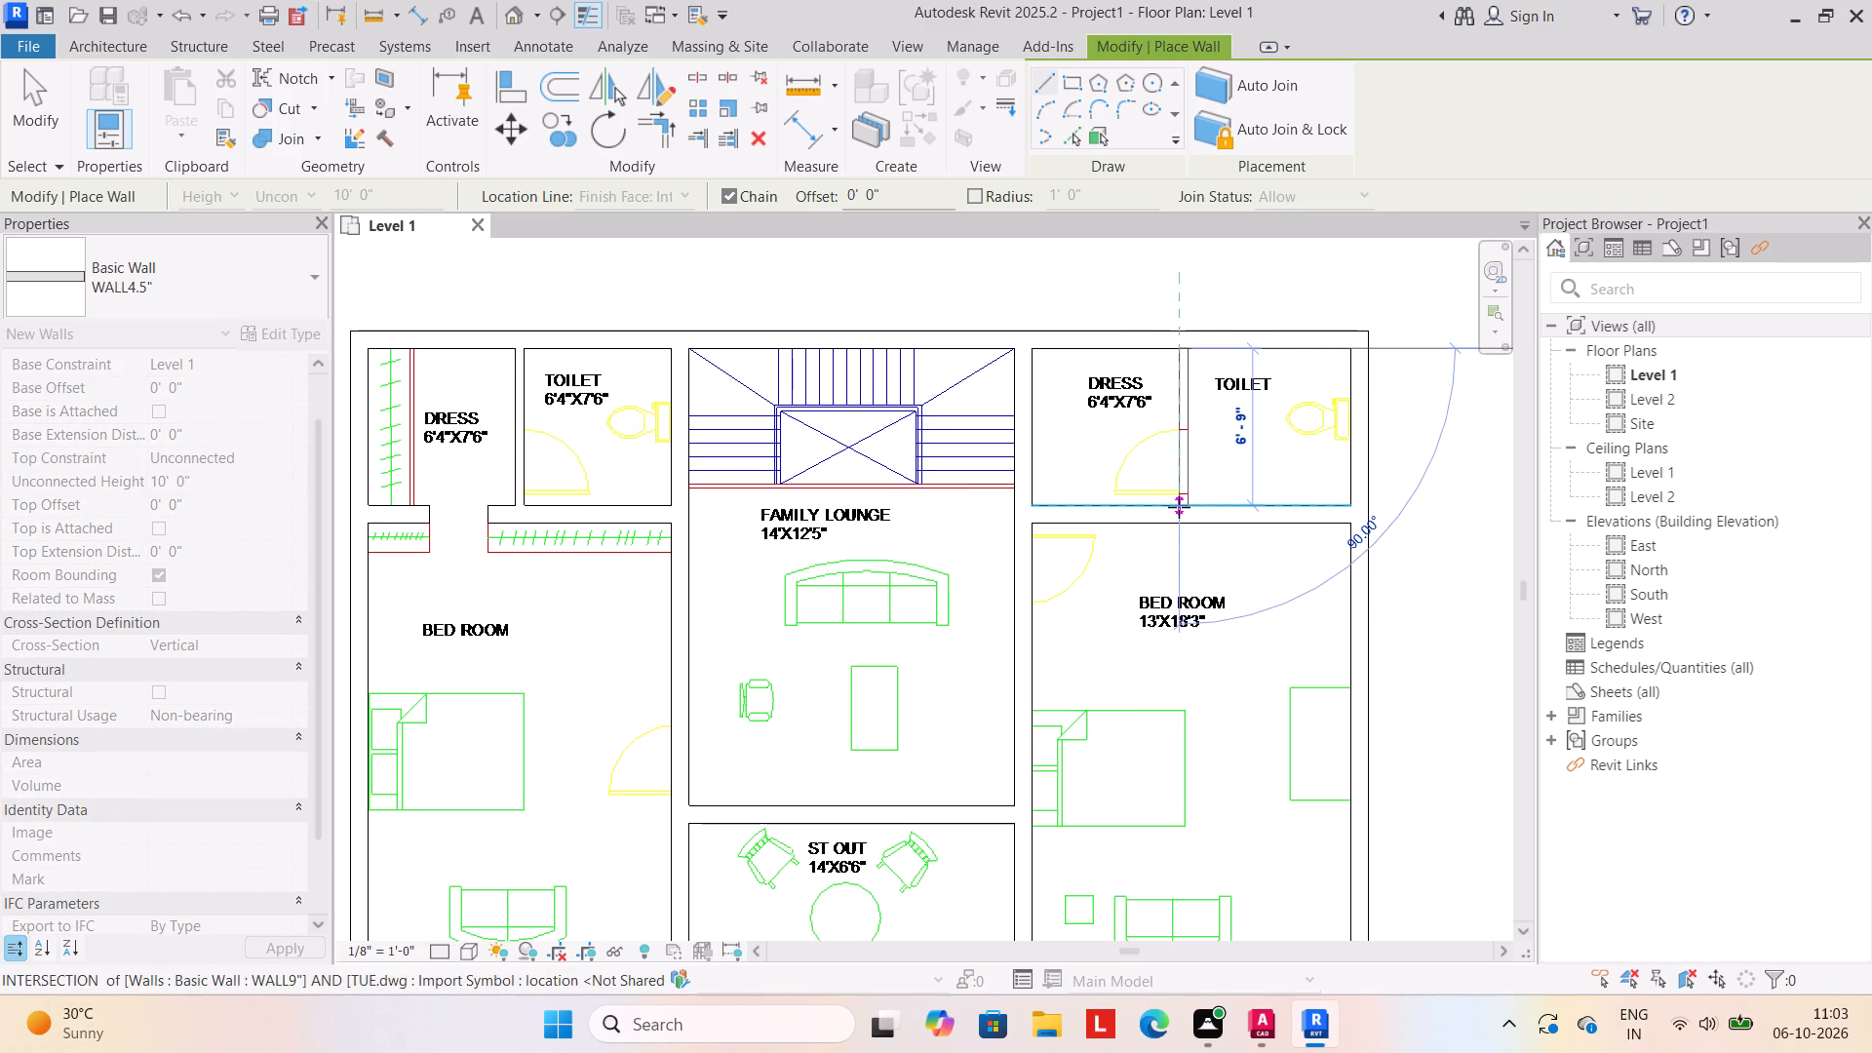
left_click(1179, 507)
key("Escape")
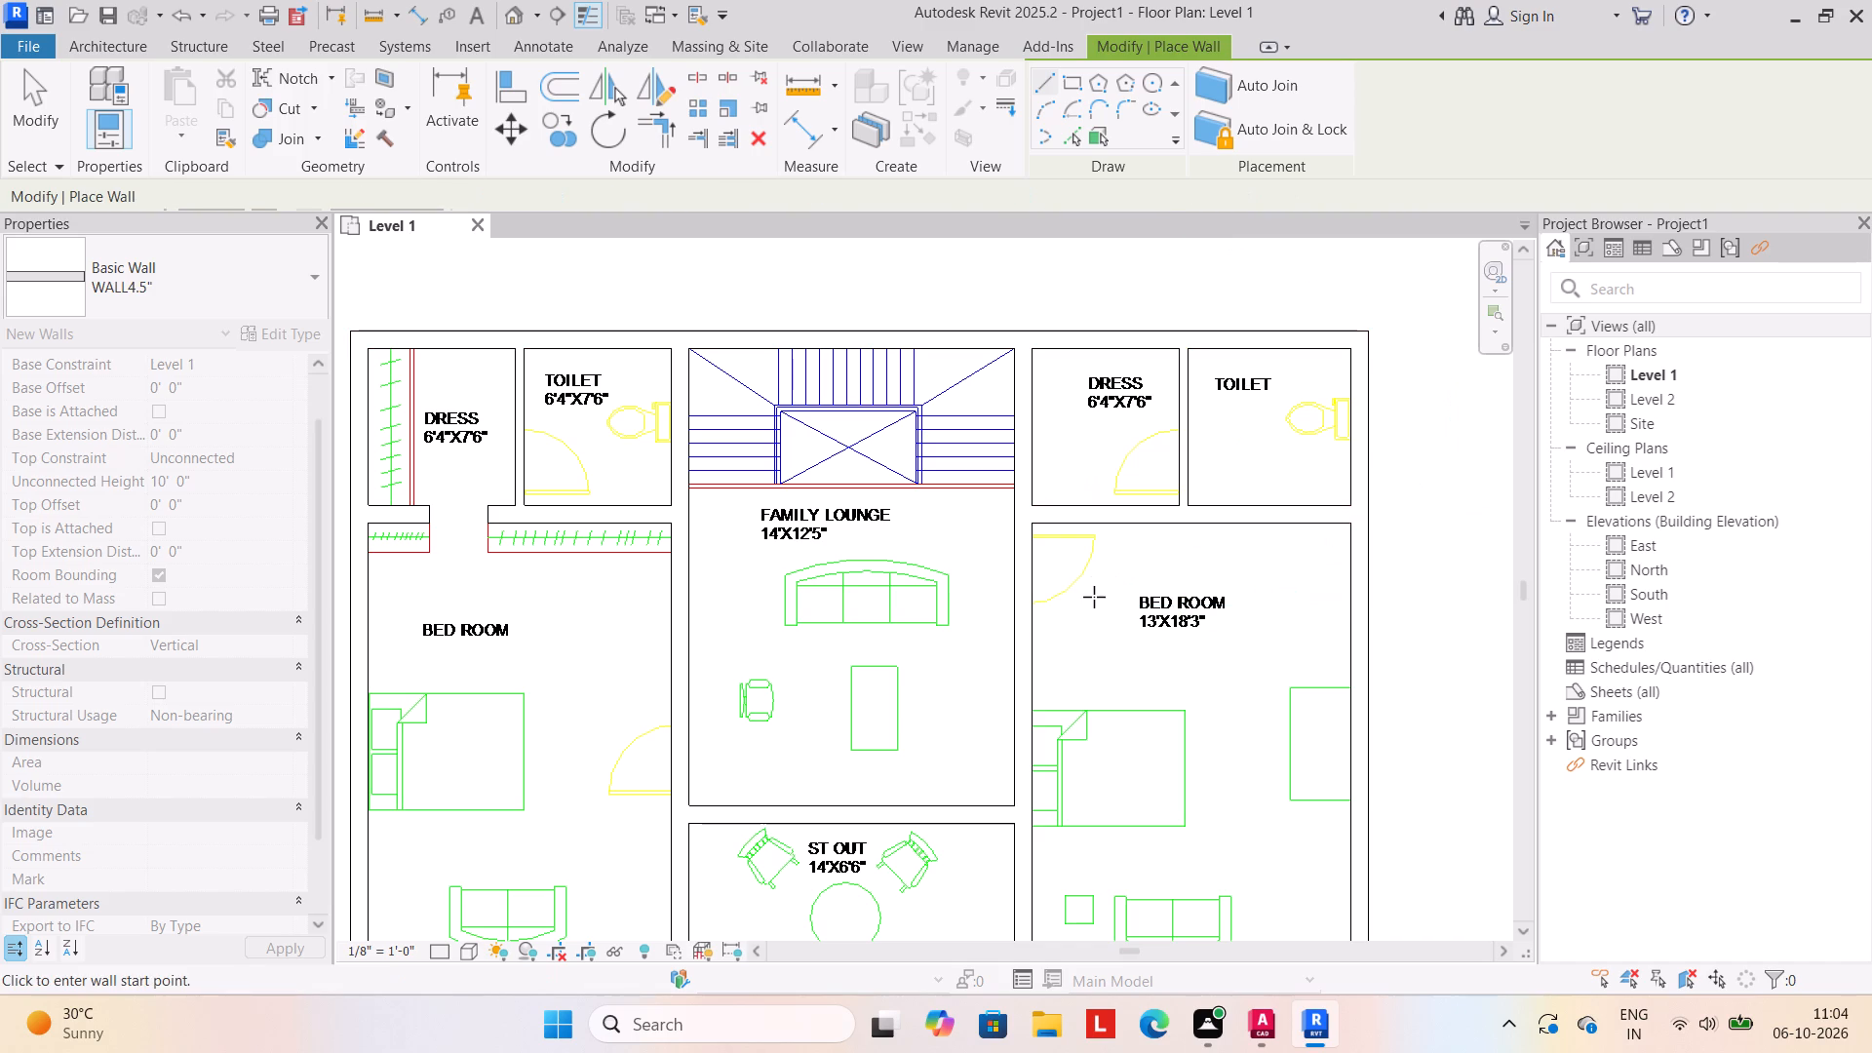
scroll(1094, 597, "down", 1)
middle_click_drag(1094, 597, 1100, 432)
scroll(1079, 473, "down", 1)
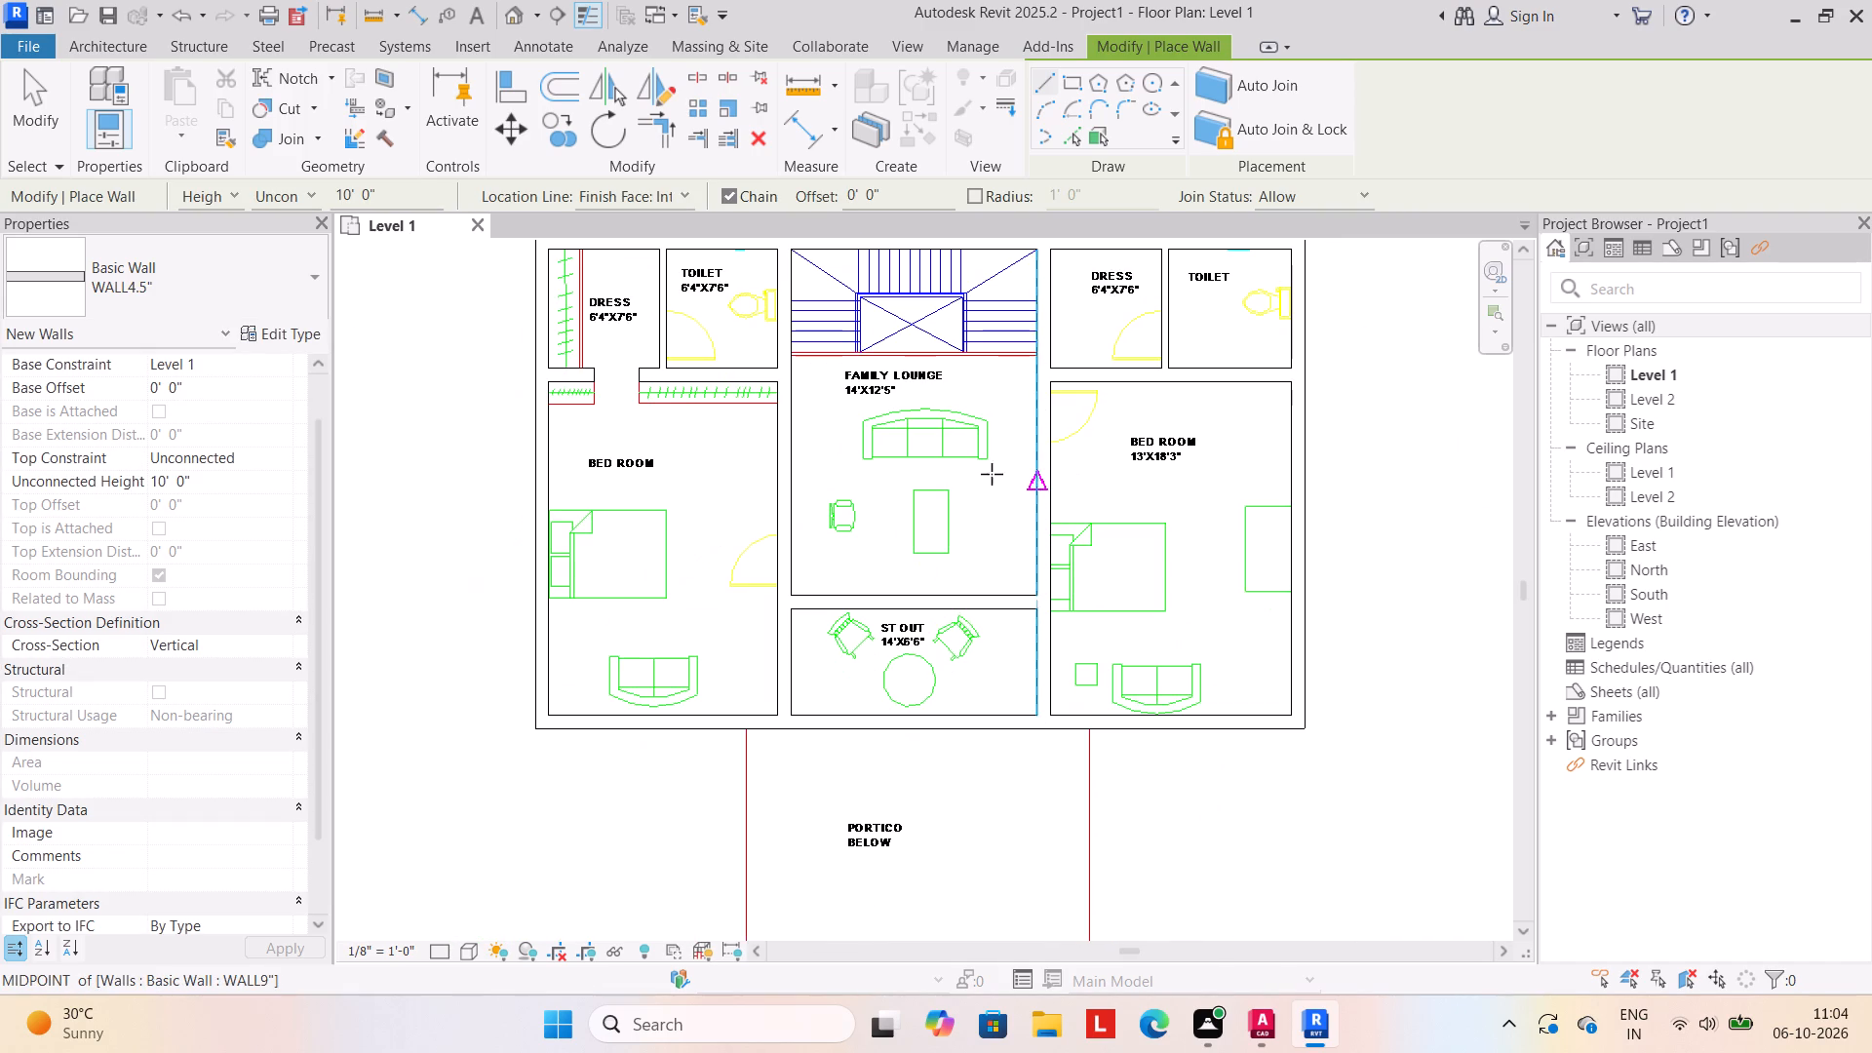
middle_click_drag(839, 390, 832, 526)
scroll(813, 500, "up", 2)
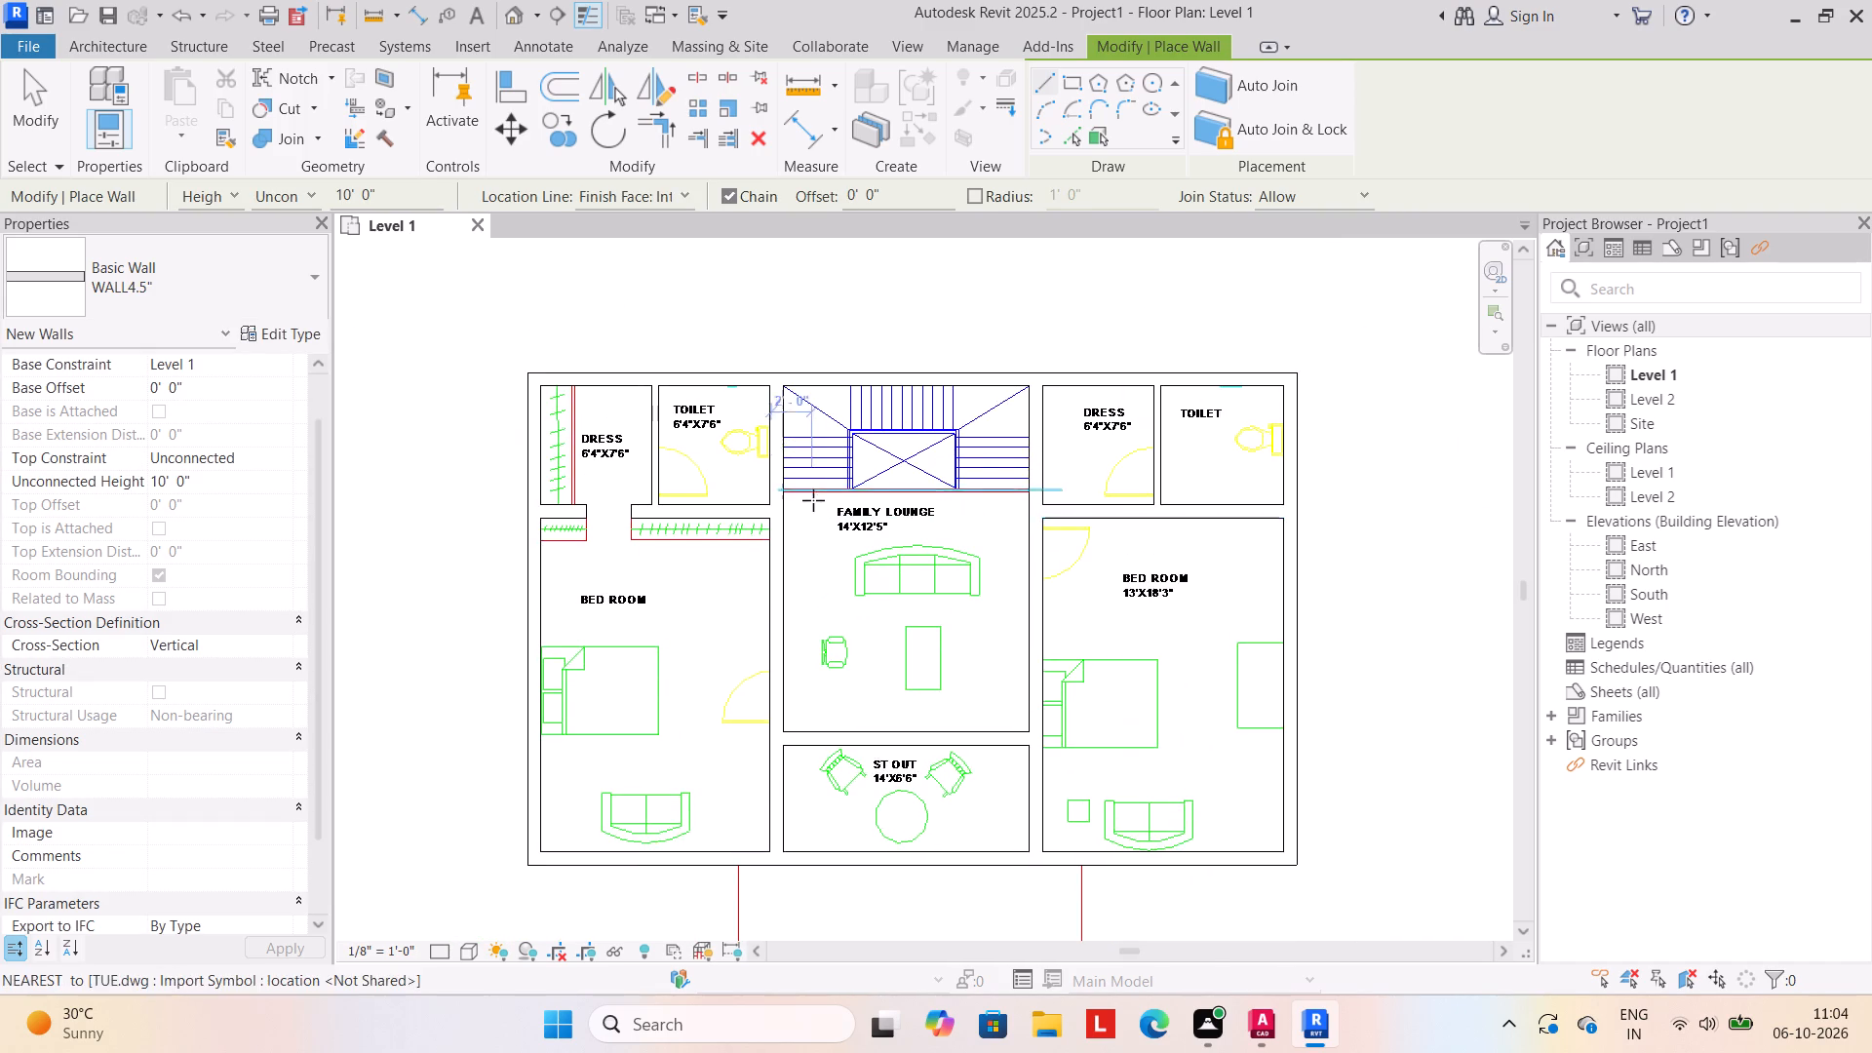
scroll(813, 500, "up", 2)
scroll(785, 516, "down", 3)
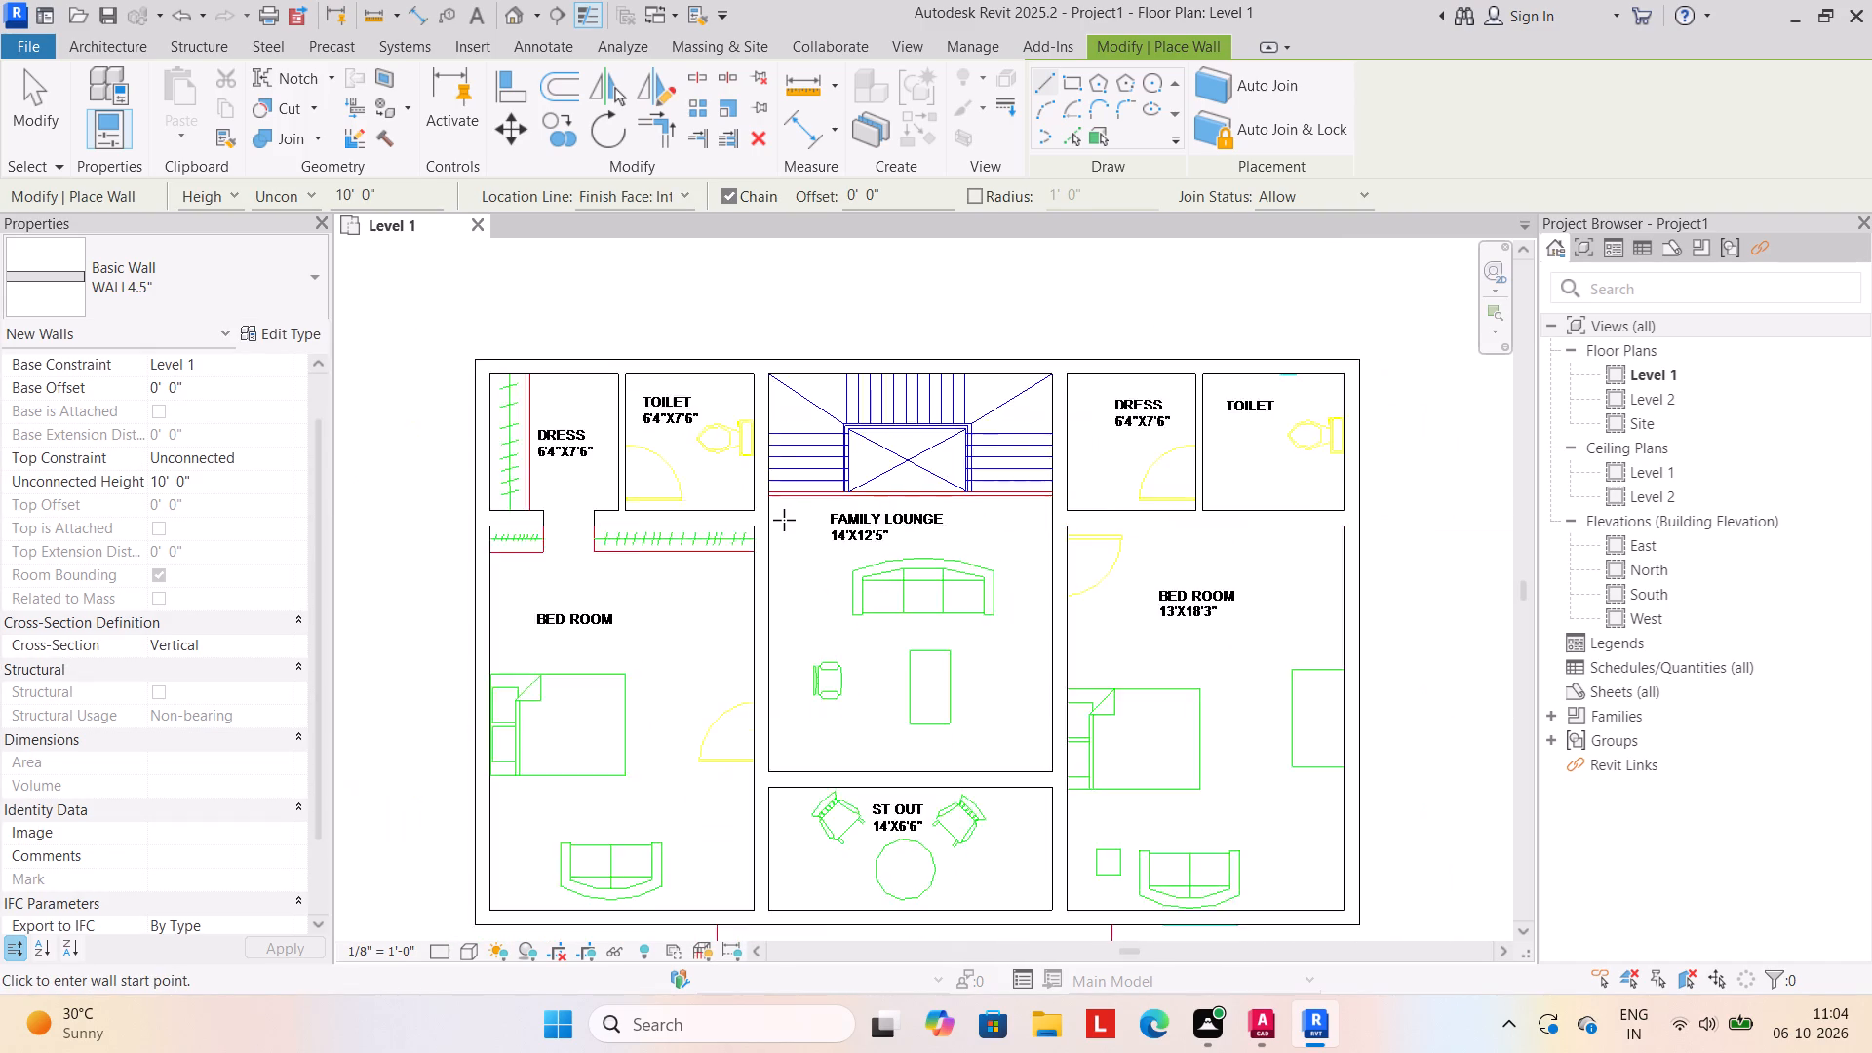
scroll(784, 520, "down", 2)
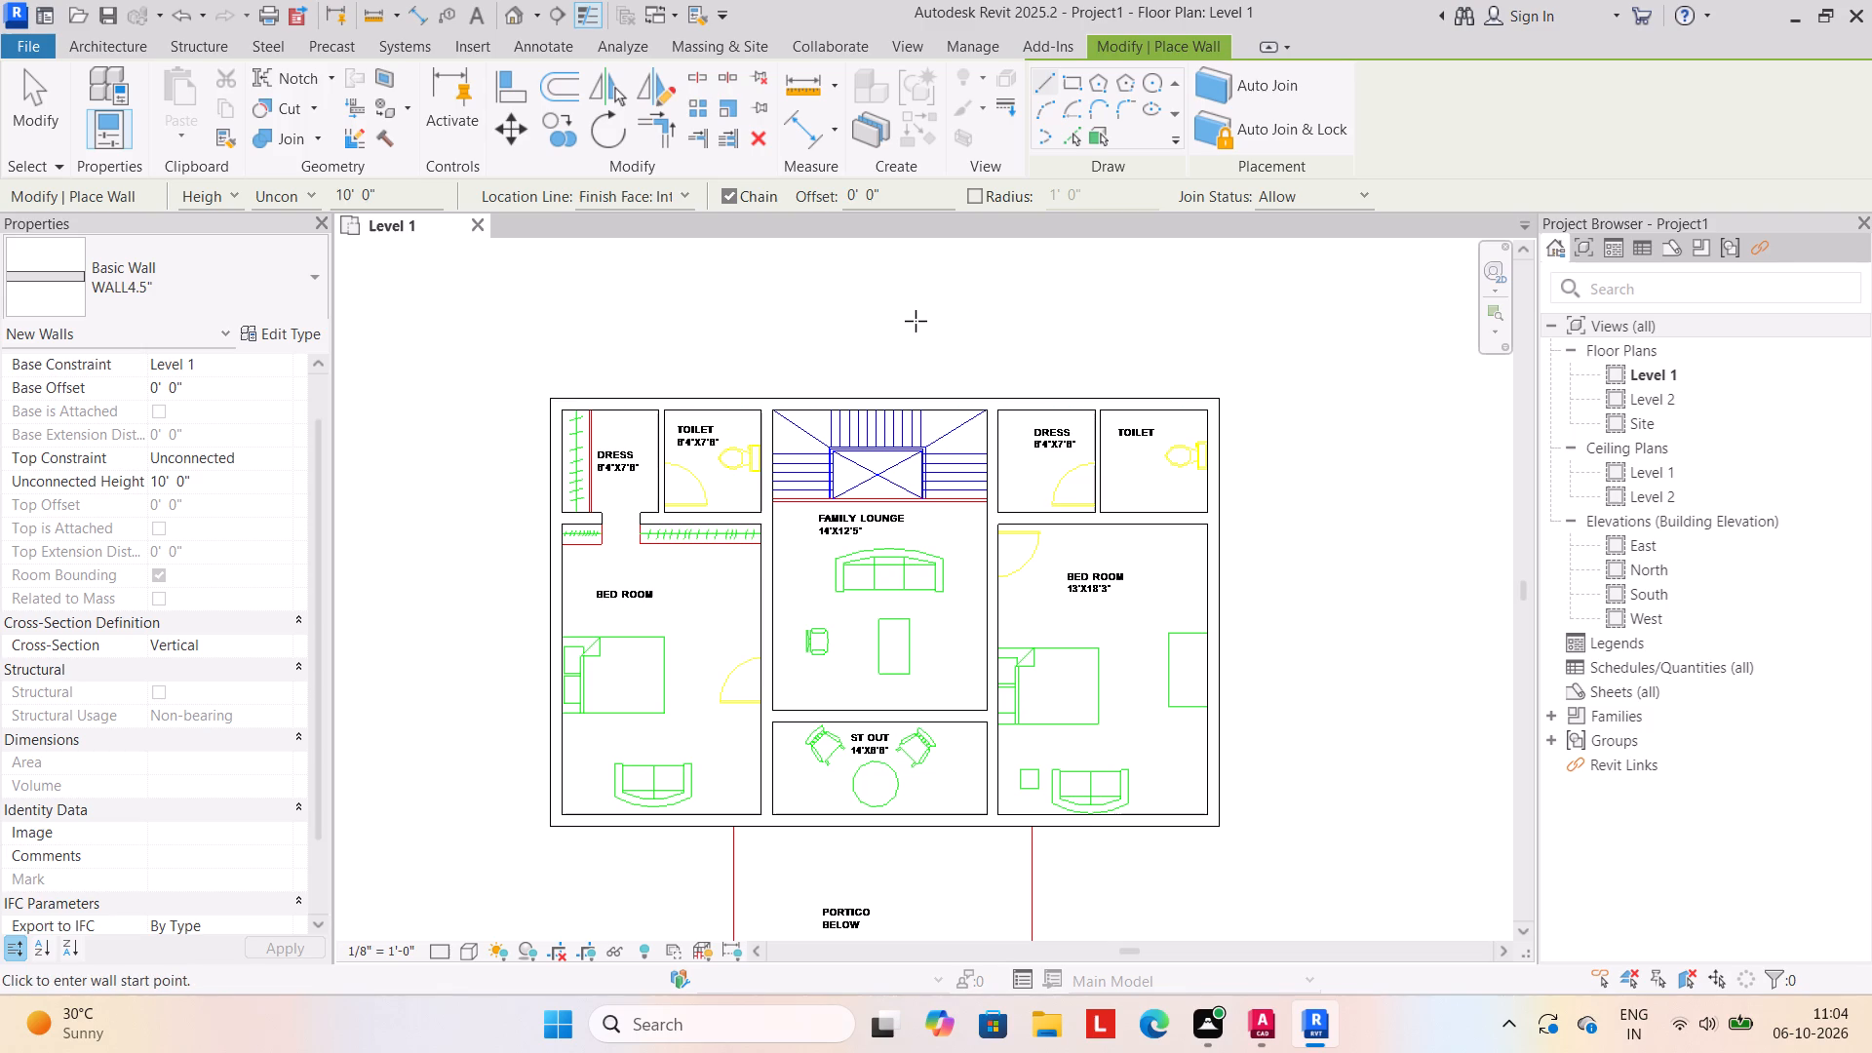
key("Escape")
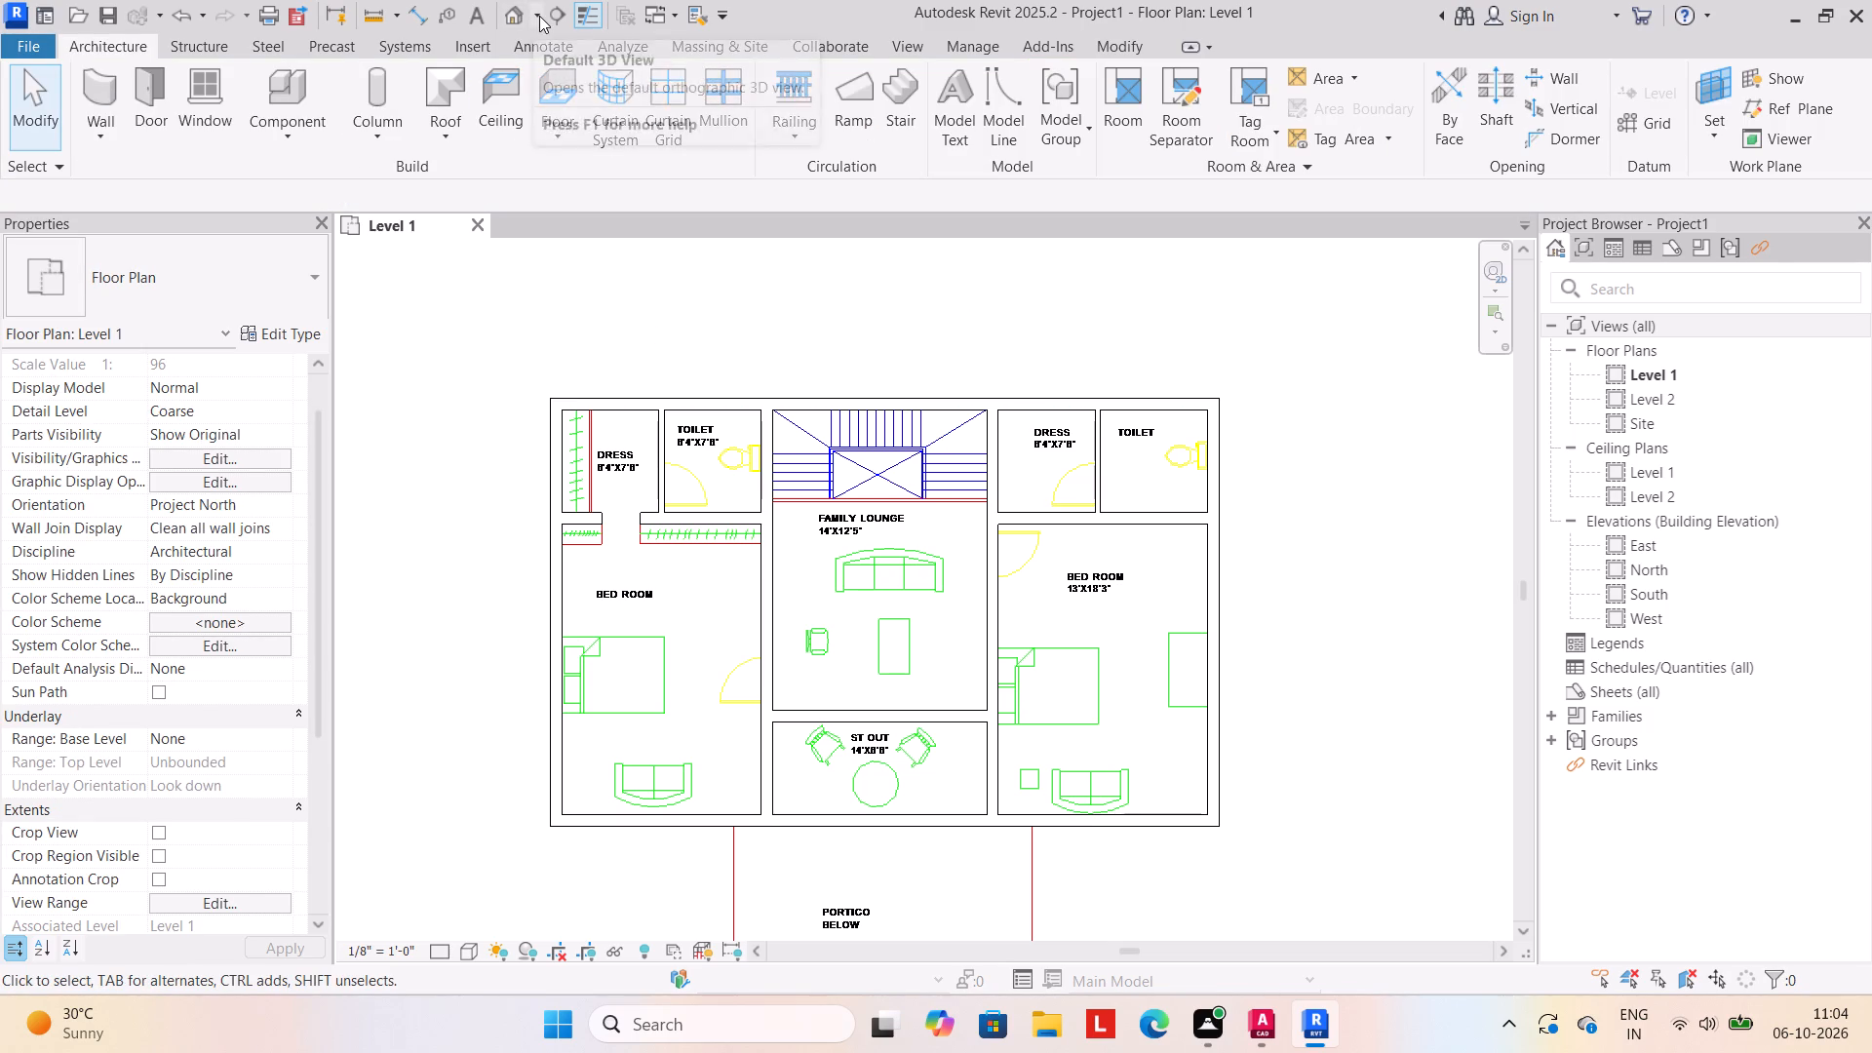
Open the default 3D view and display the model in the Shaded visual style.
left_click(539, 16)
left_click(536, 35)
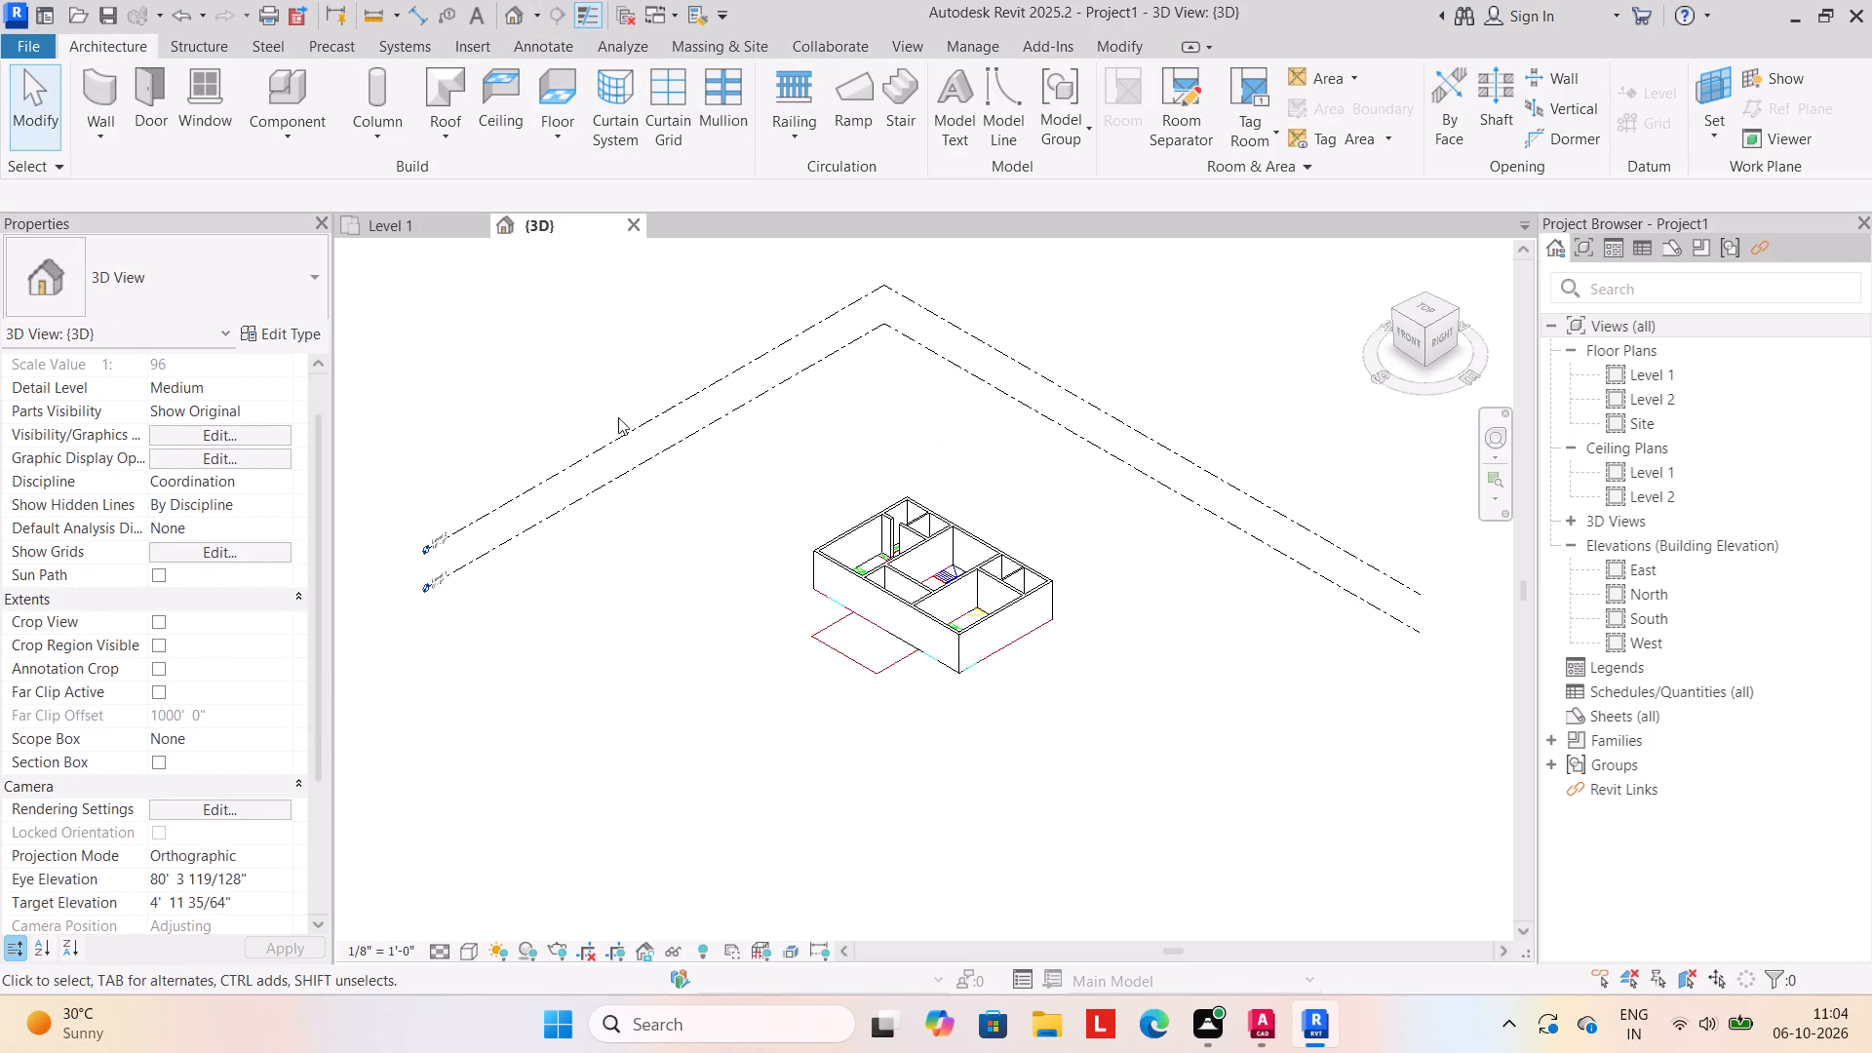
left_click(648, 956)
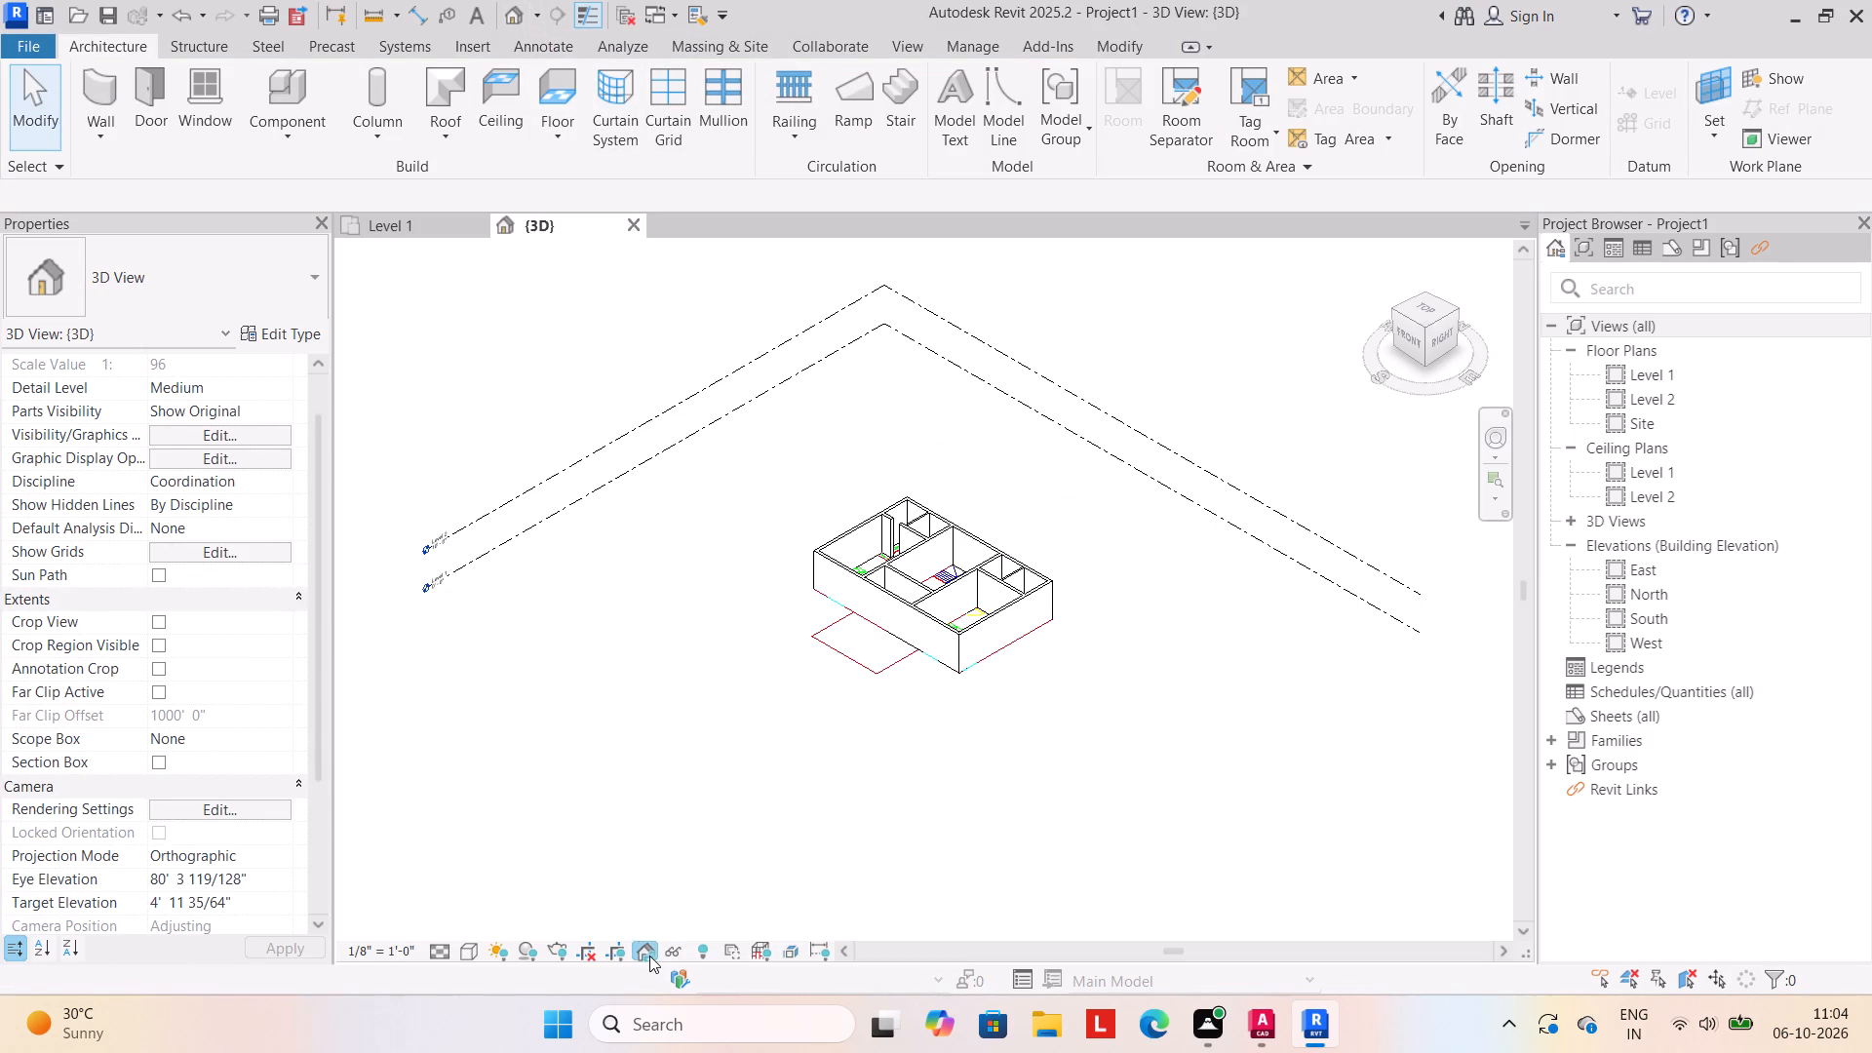
left_click(685, 729)
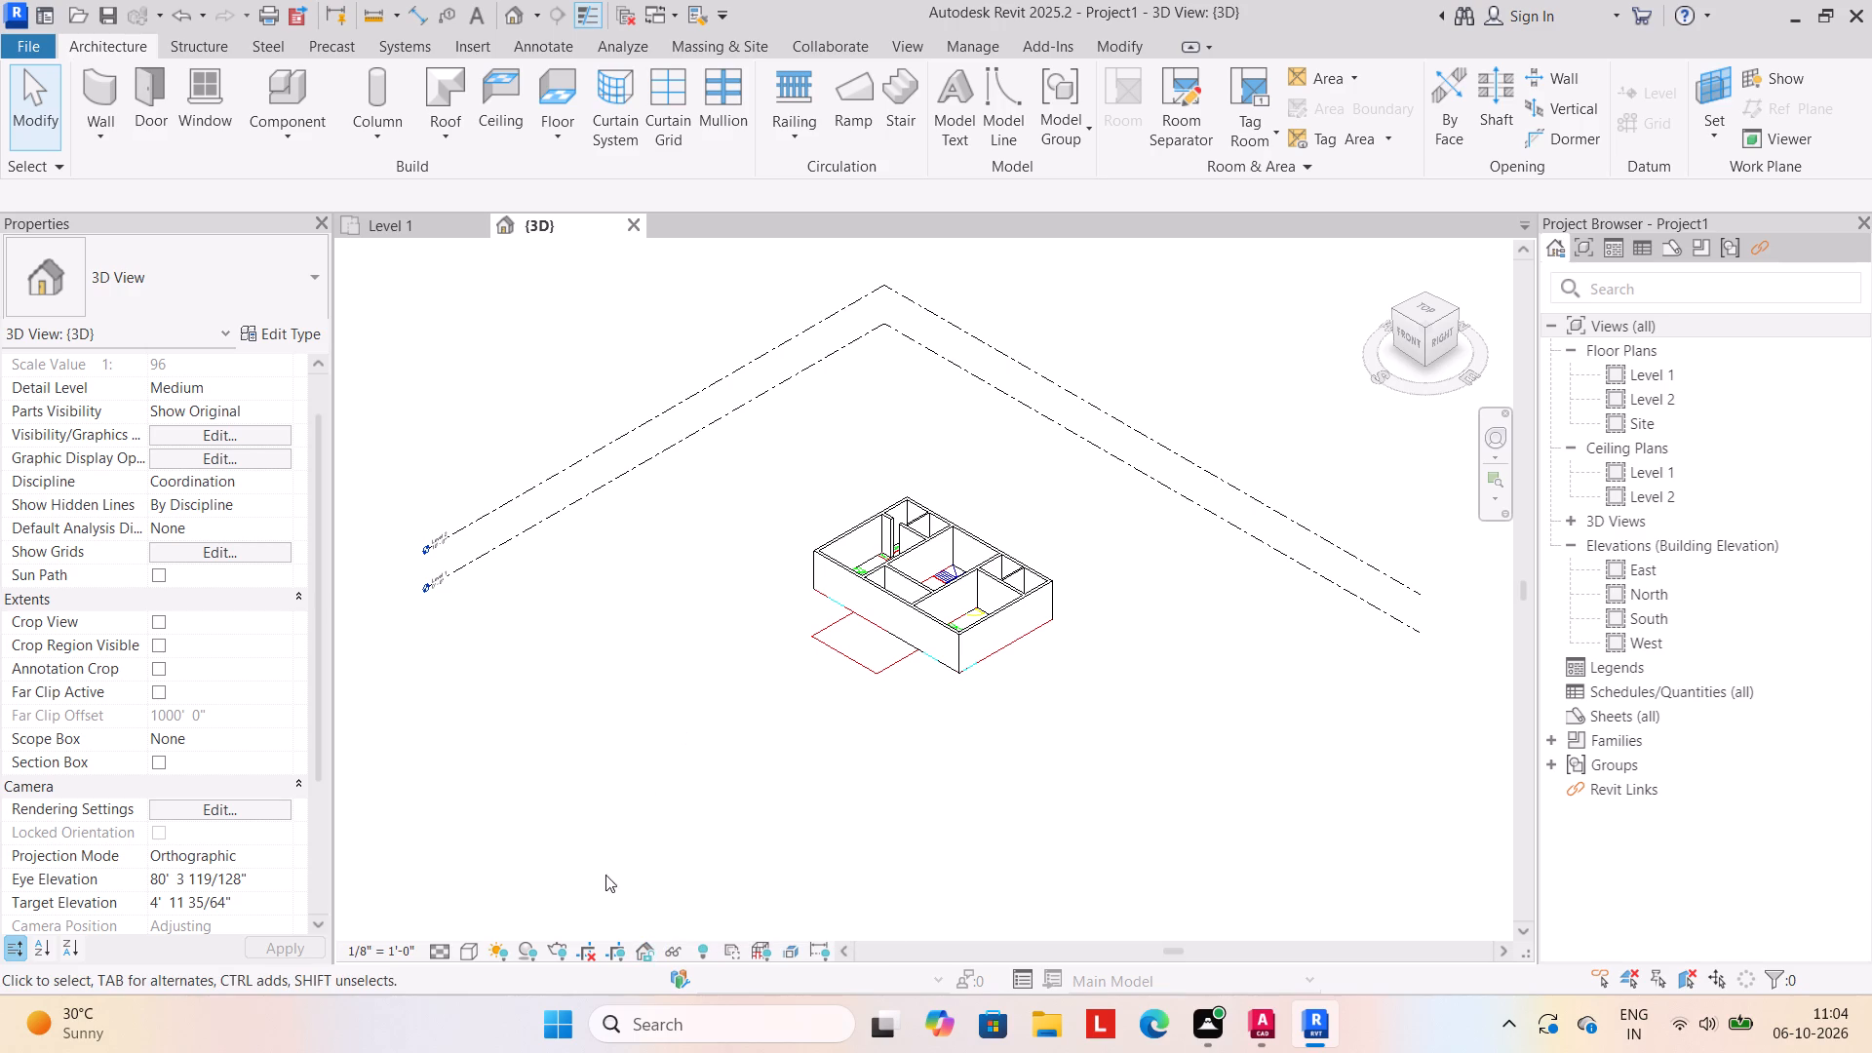
left_click(461, 949)
left_click(500, 854)
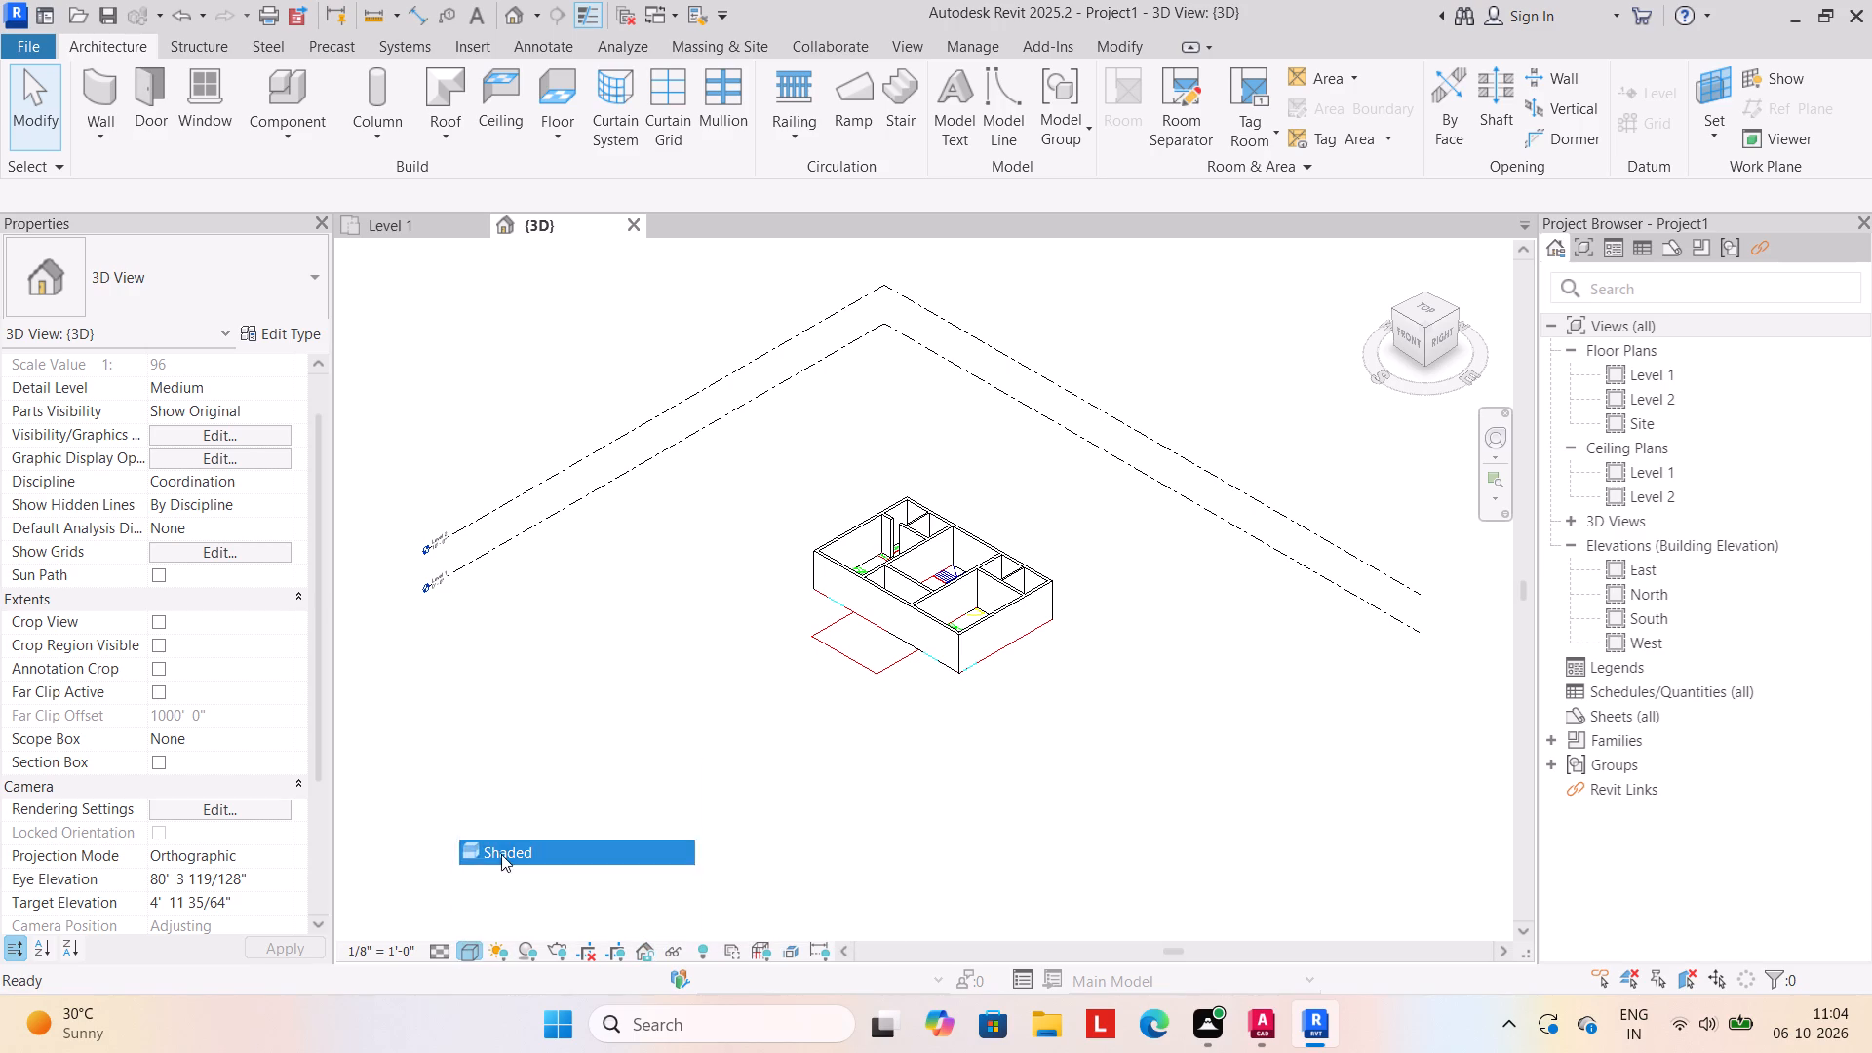
Examine the modelled walls in the Level 1 plan and in the 3D view, orbiting towards the front.
left_click(406, 225)
scroll(974, 565, "down", 2)
middle_click_drag(974, 564, 1002, 491)
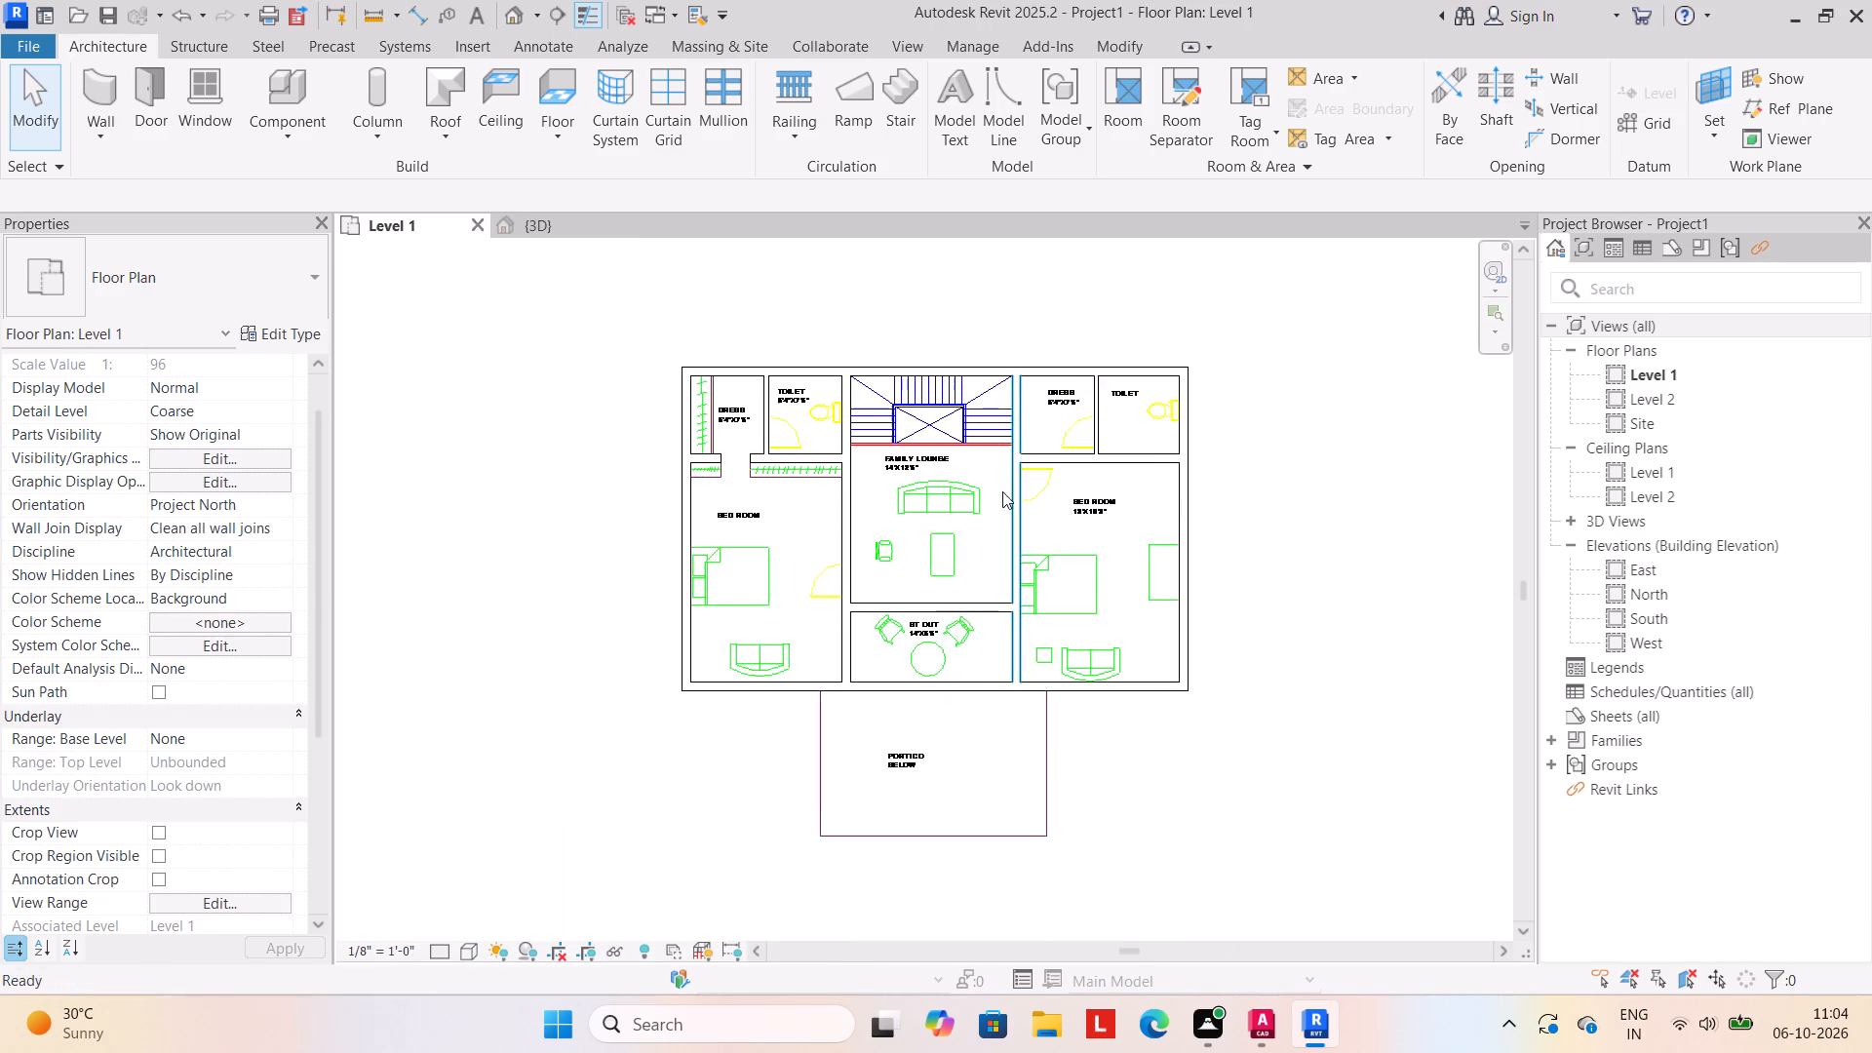
scroll(925, 793, "up", 1)
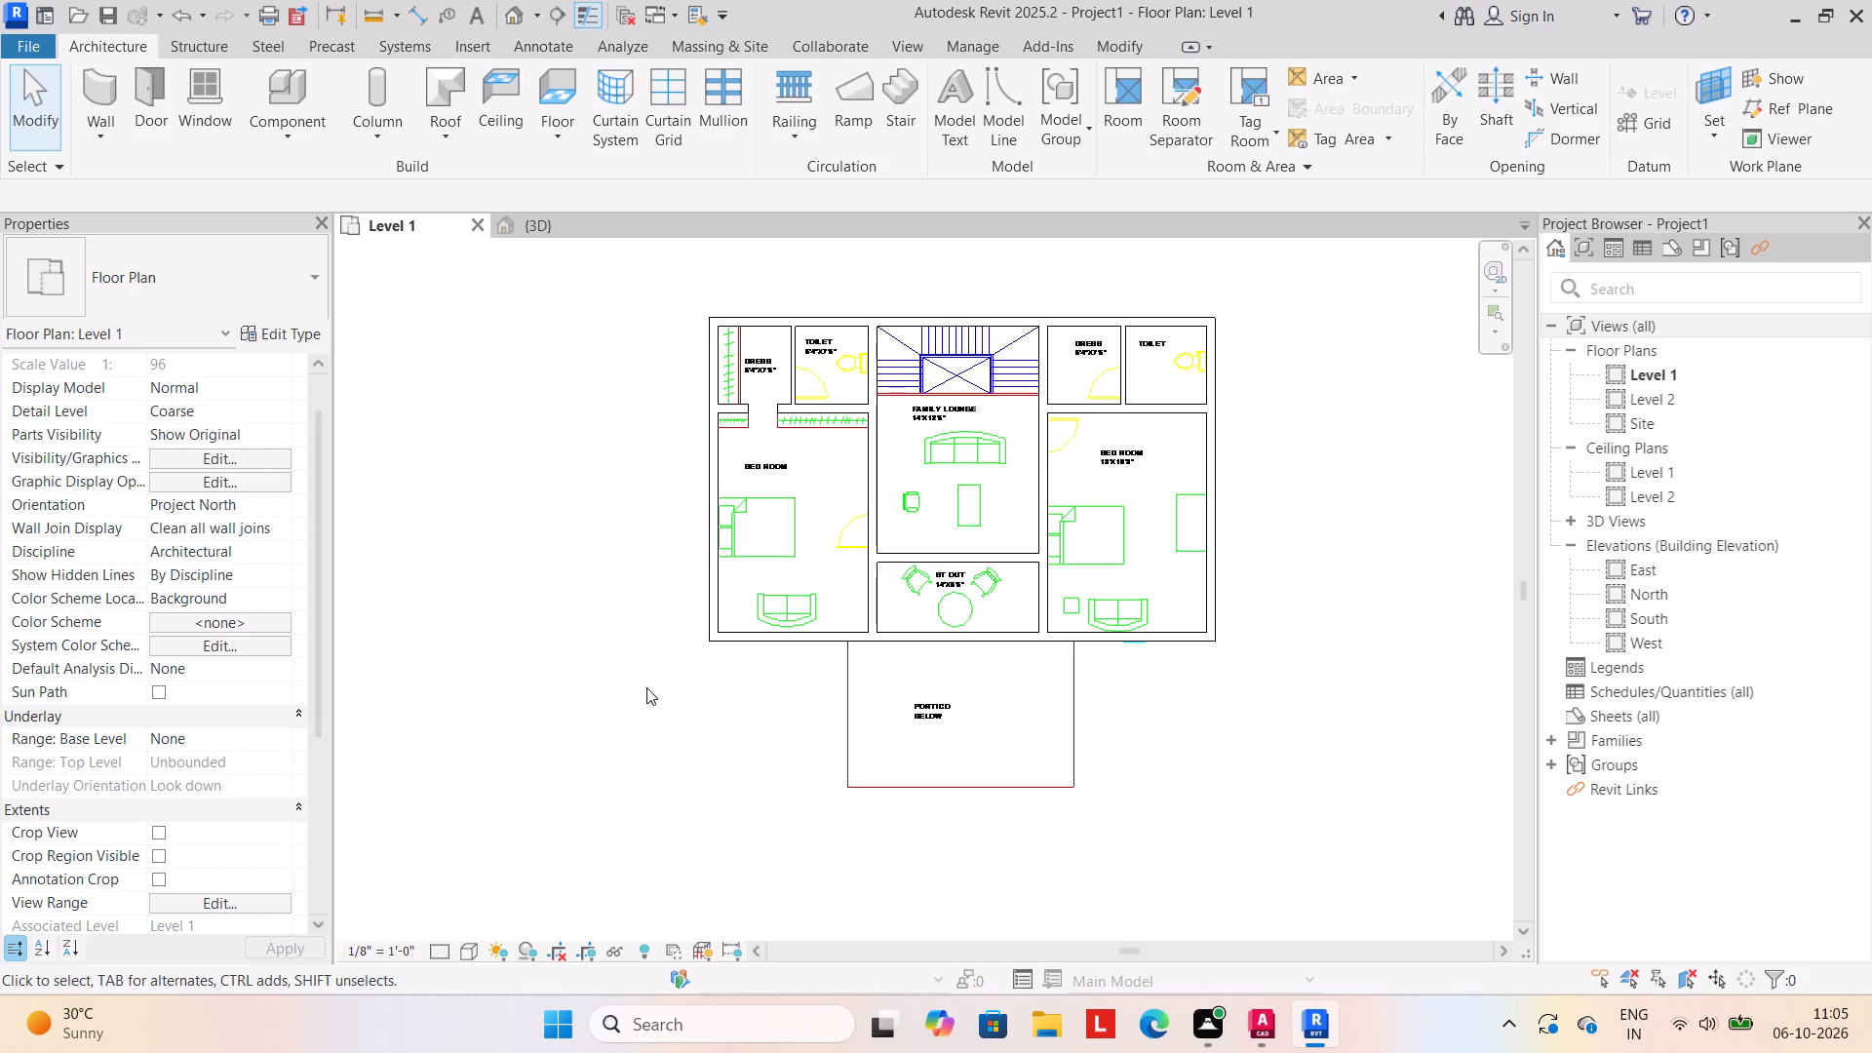
left_click(553, 225)
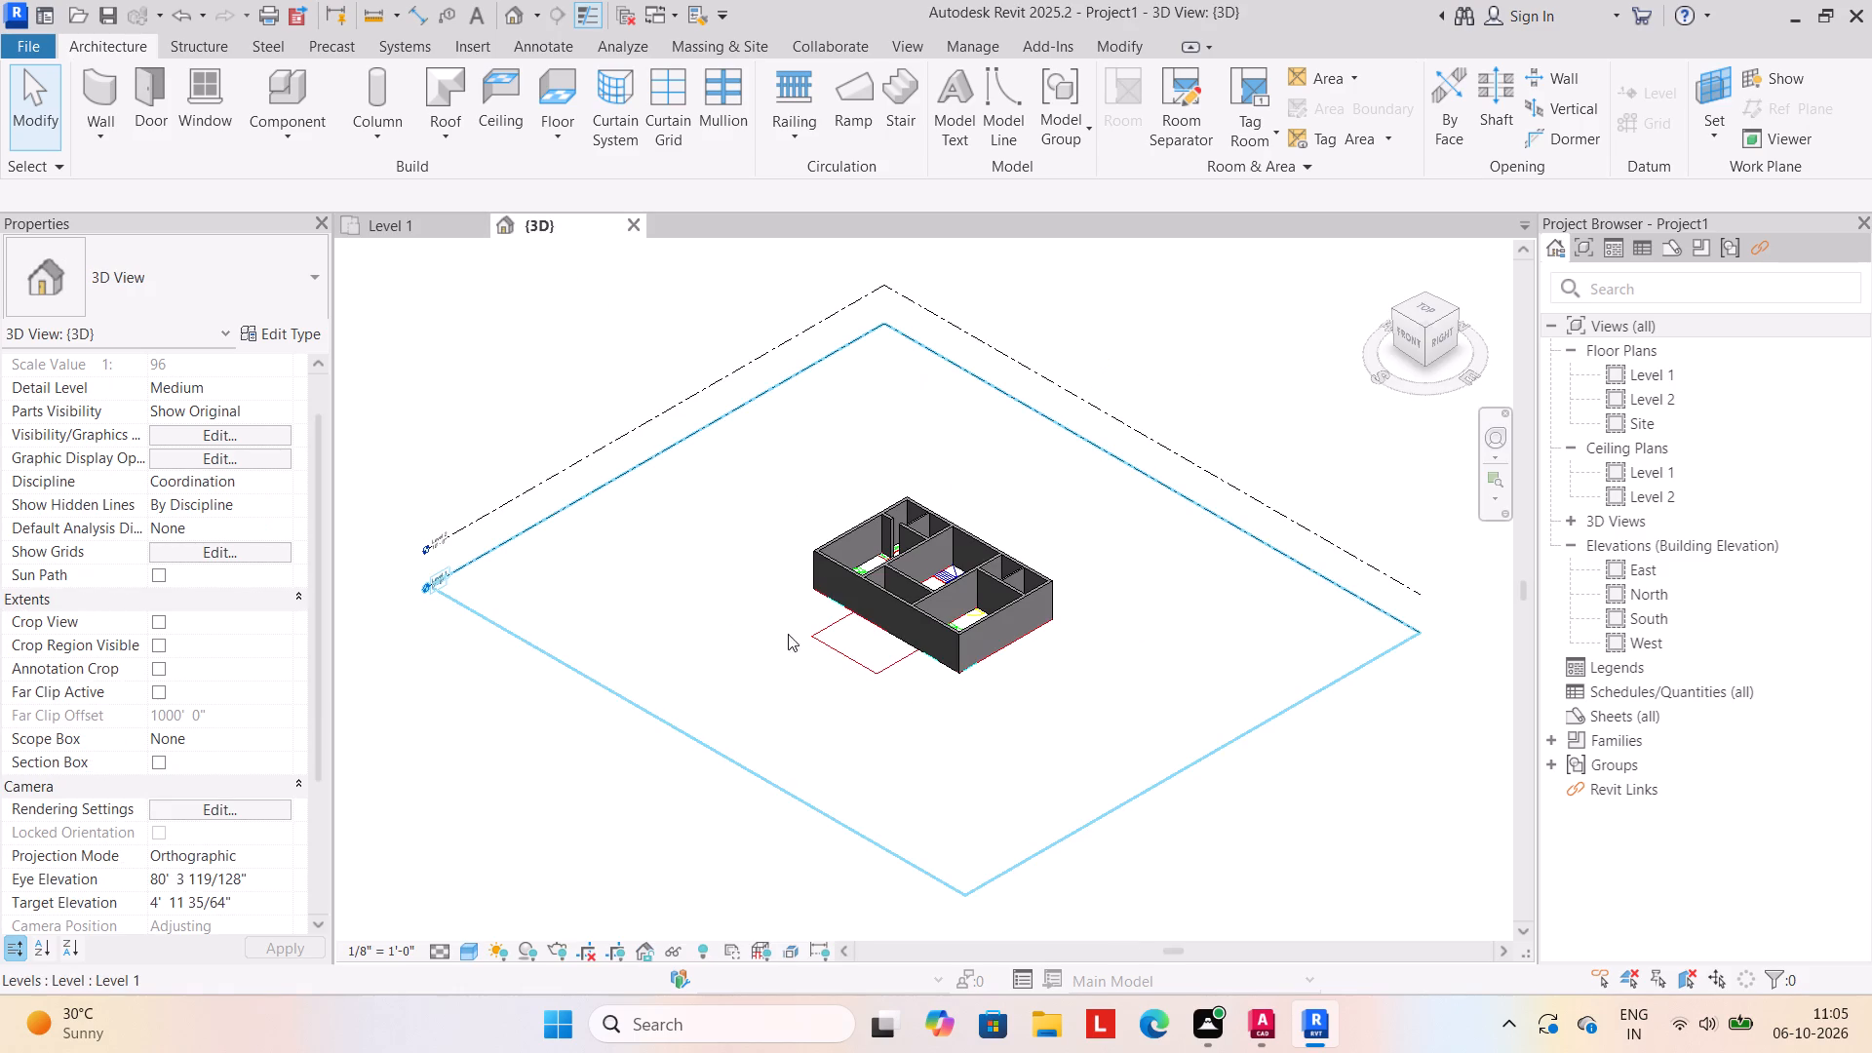
middle_click_drag(980, 742, 986, 744, "shift")
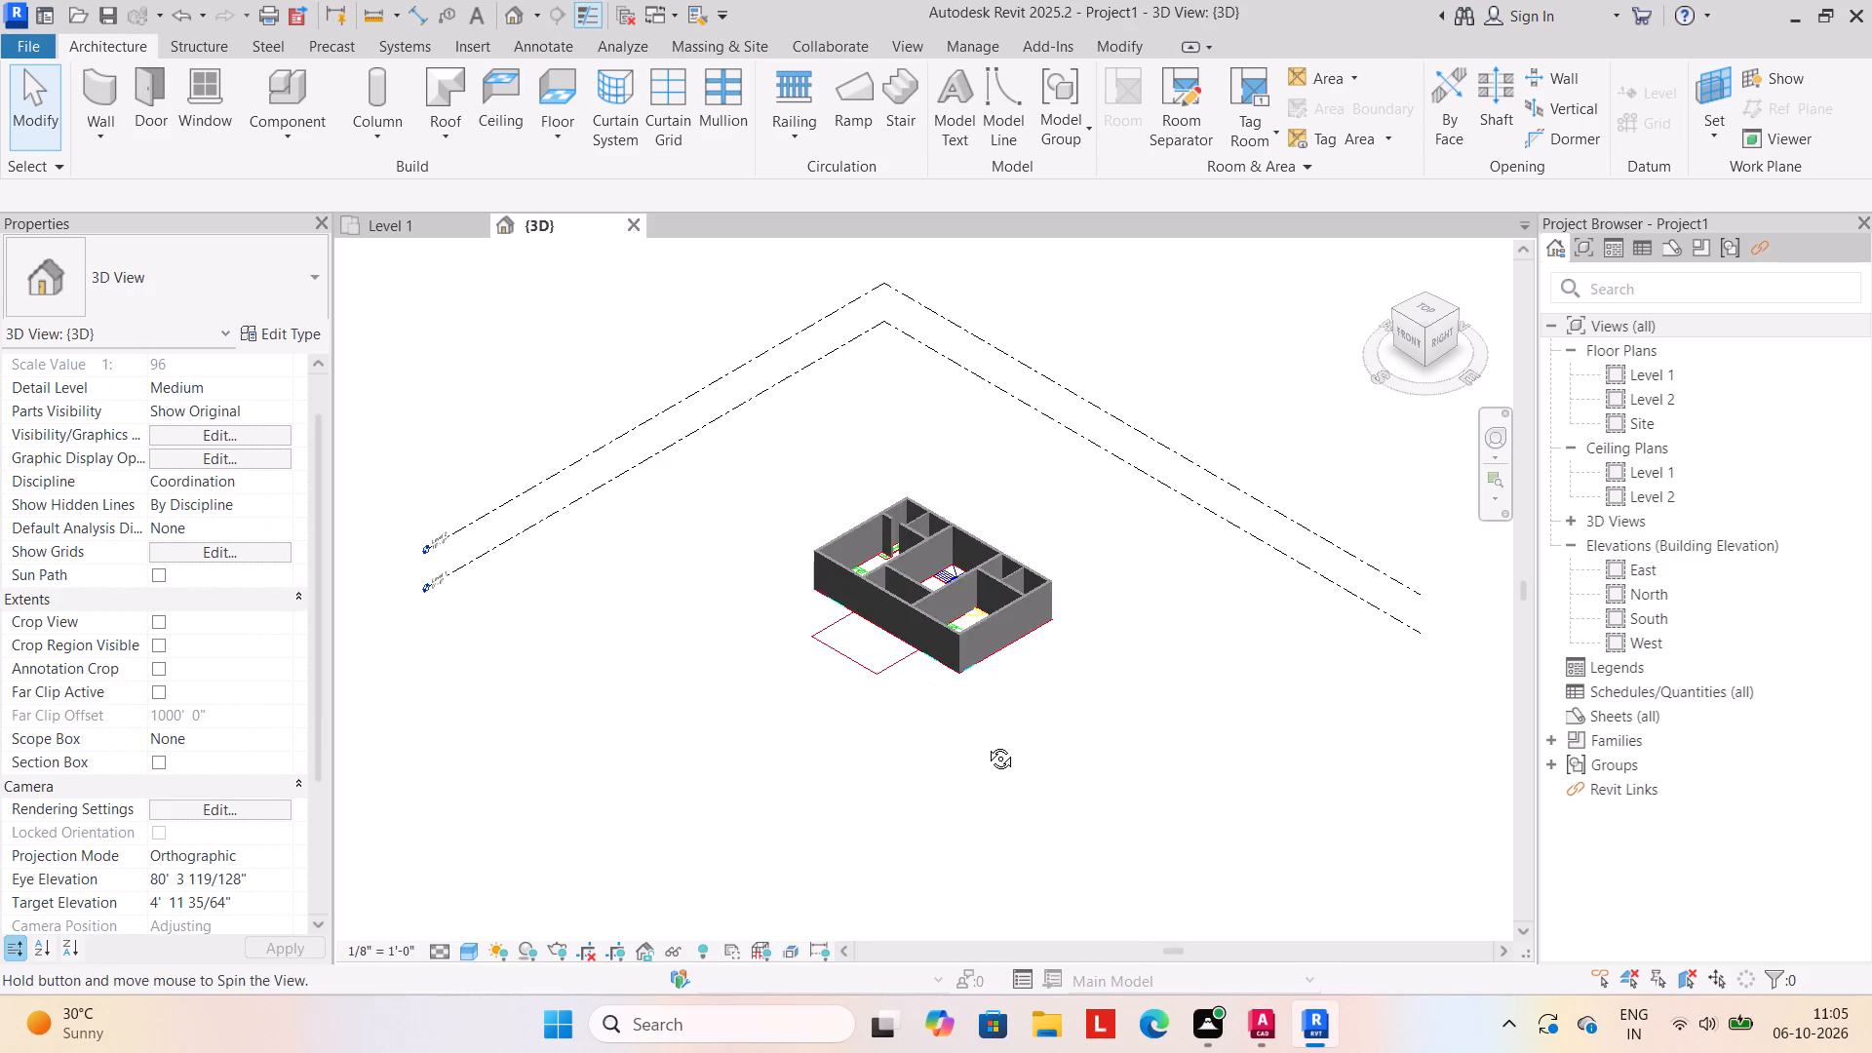
middle_click_drag(986, 744, 1168, 698, "shift")
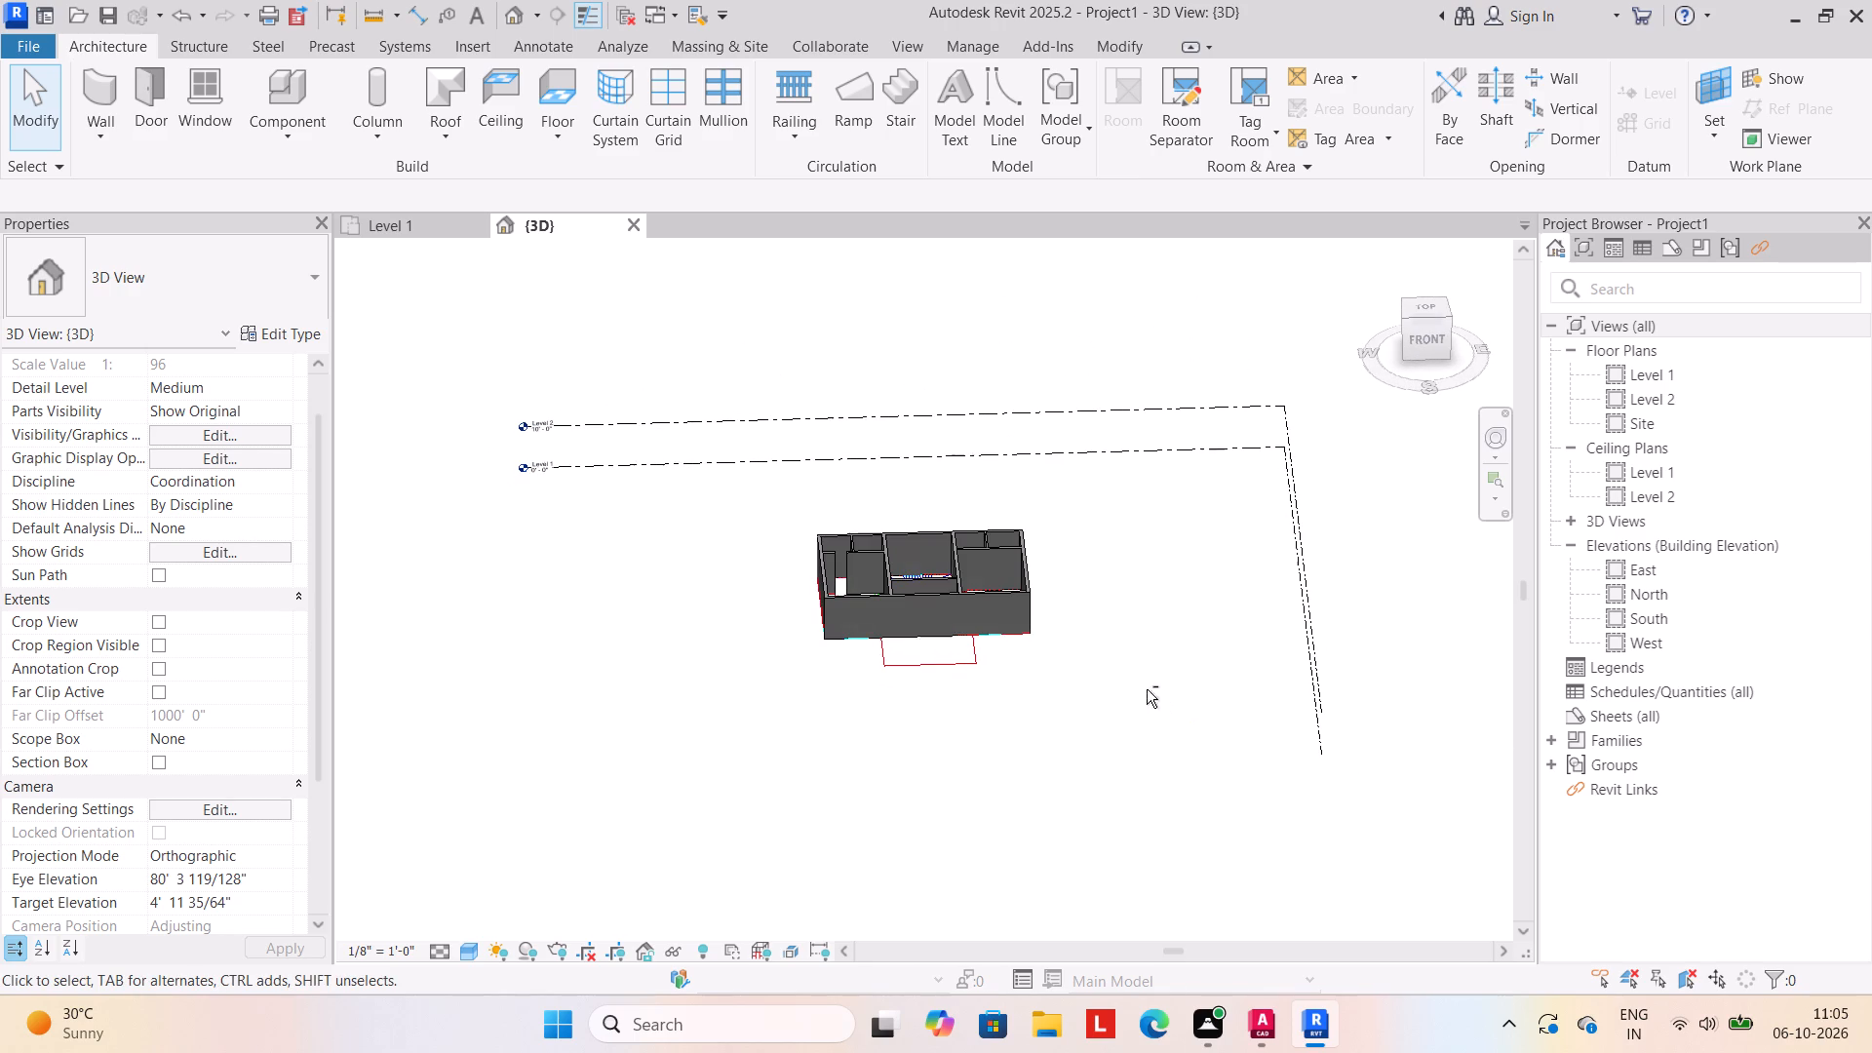
Return to the Level 1 plan and start a new stair from Level 1 to Level 2.
left_click(380, 224)
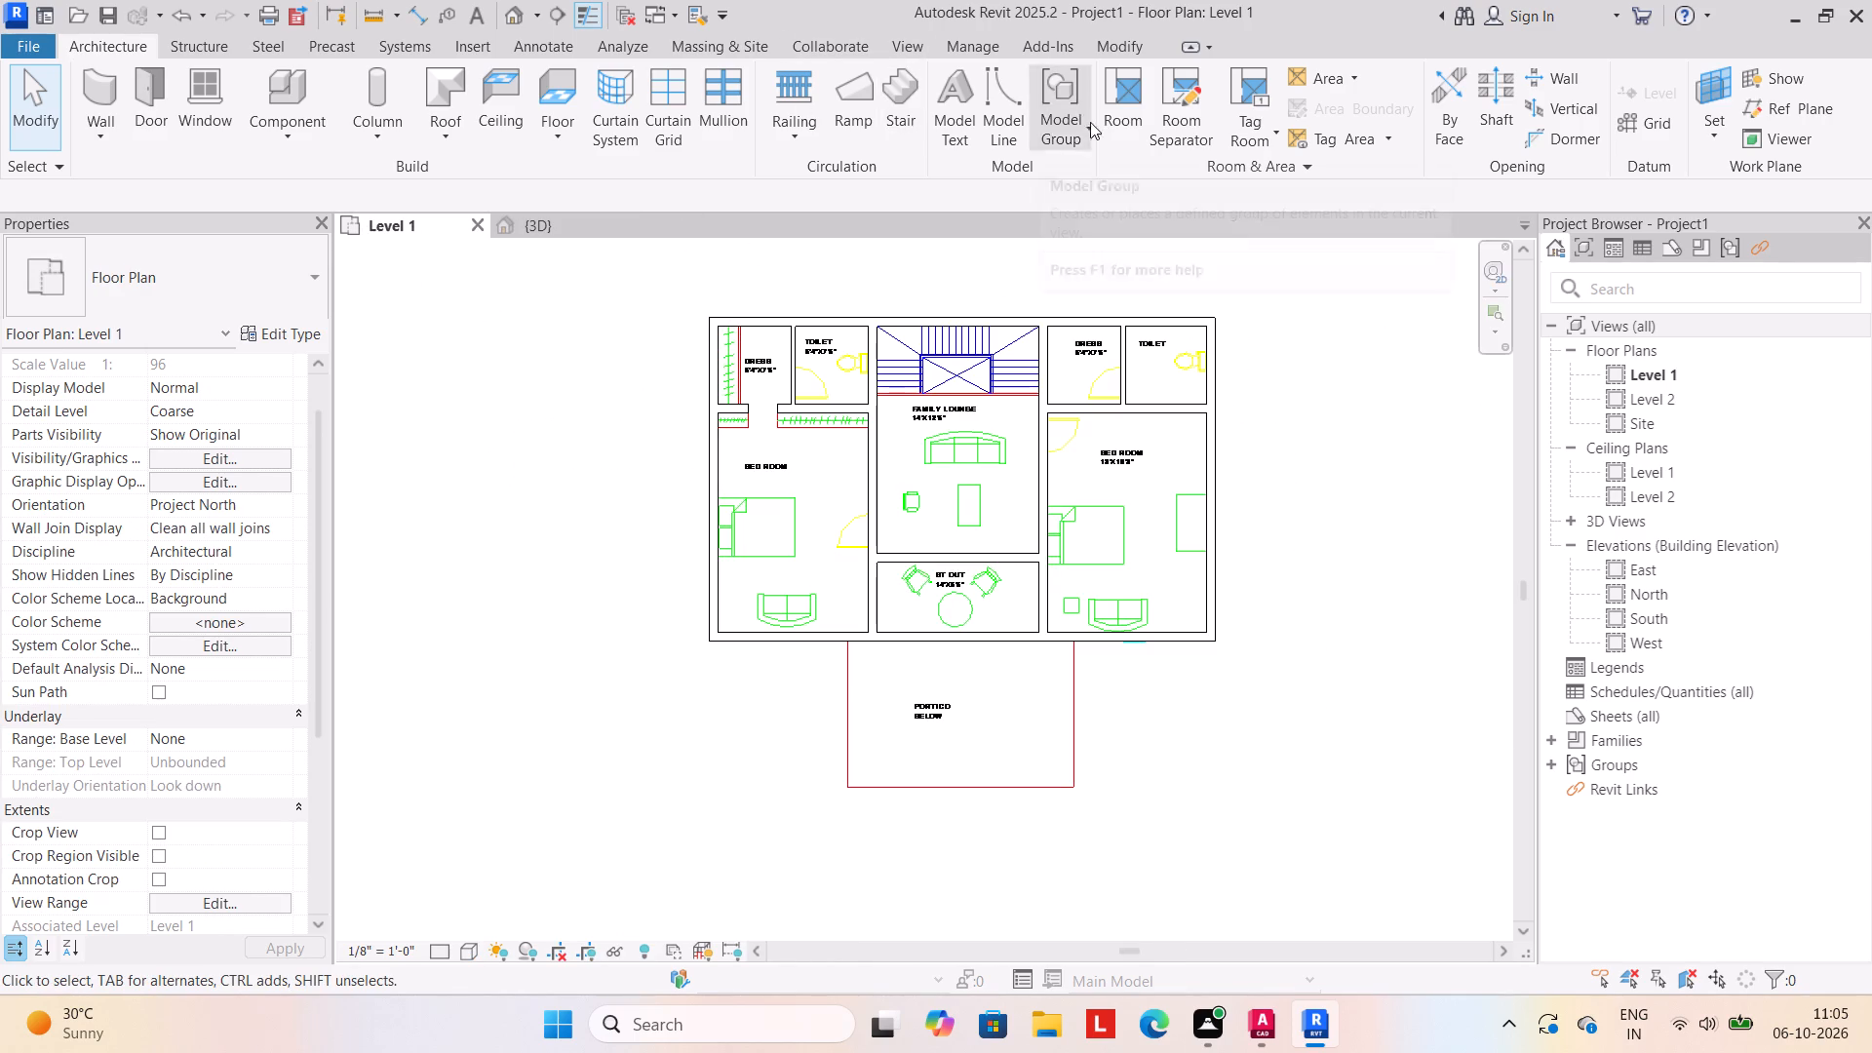
left_click(894, 79)
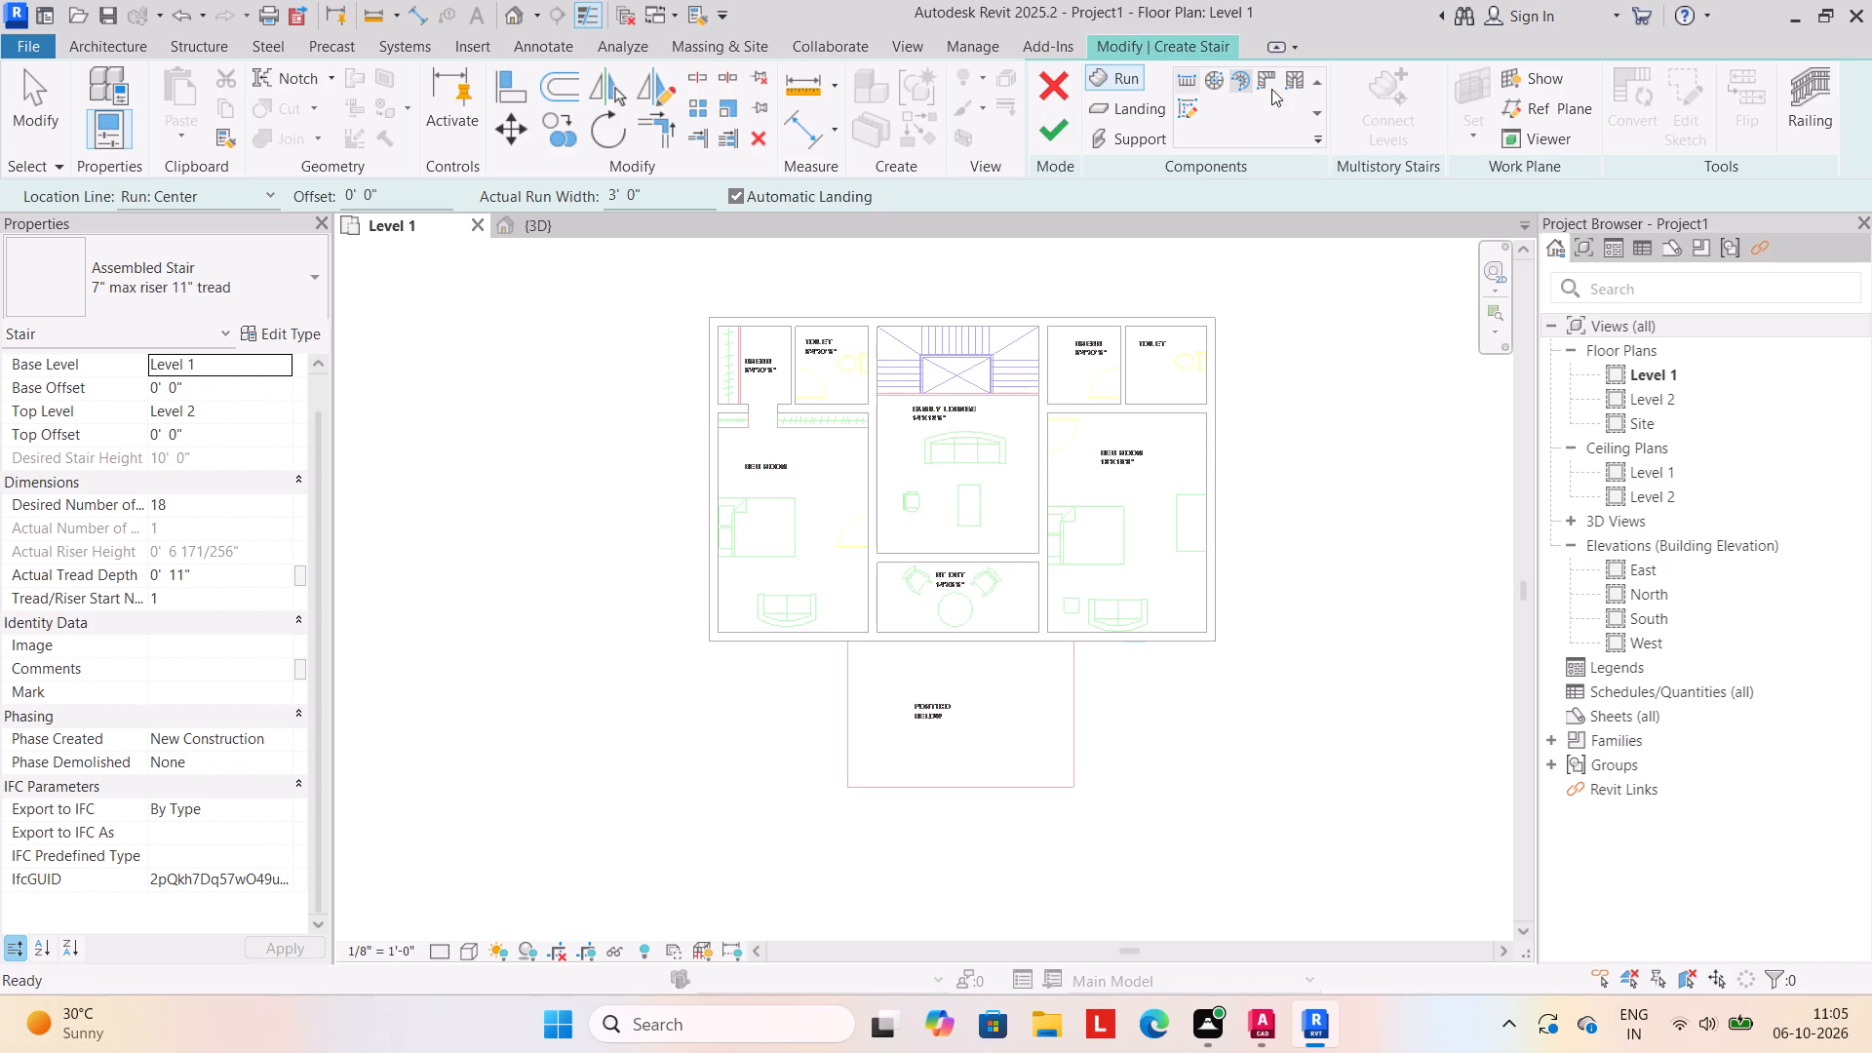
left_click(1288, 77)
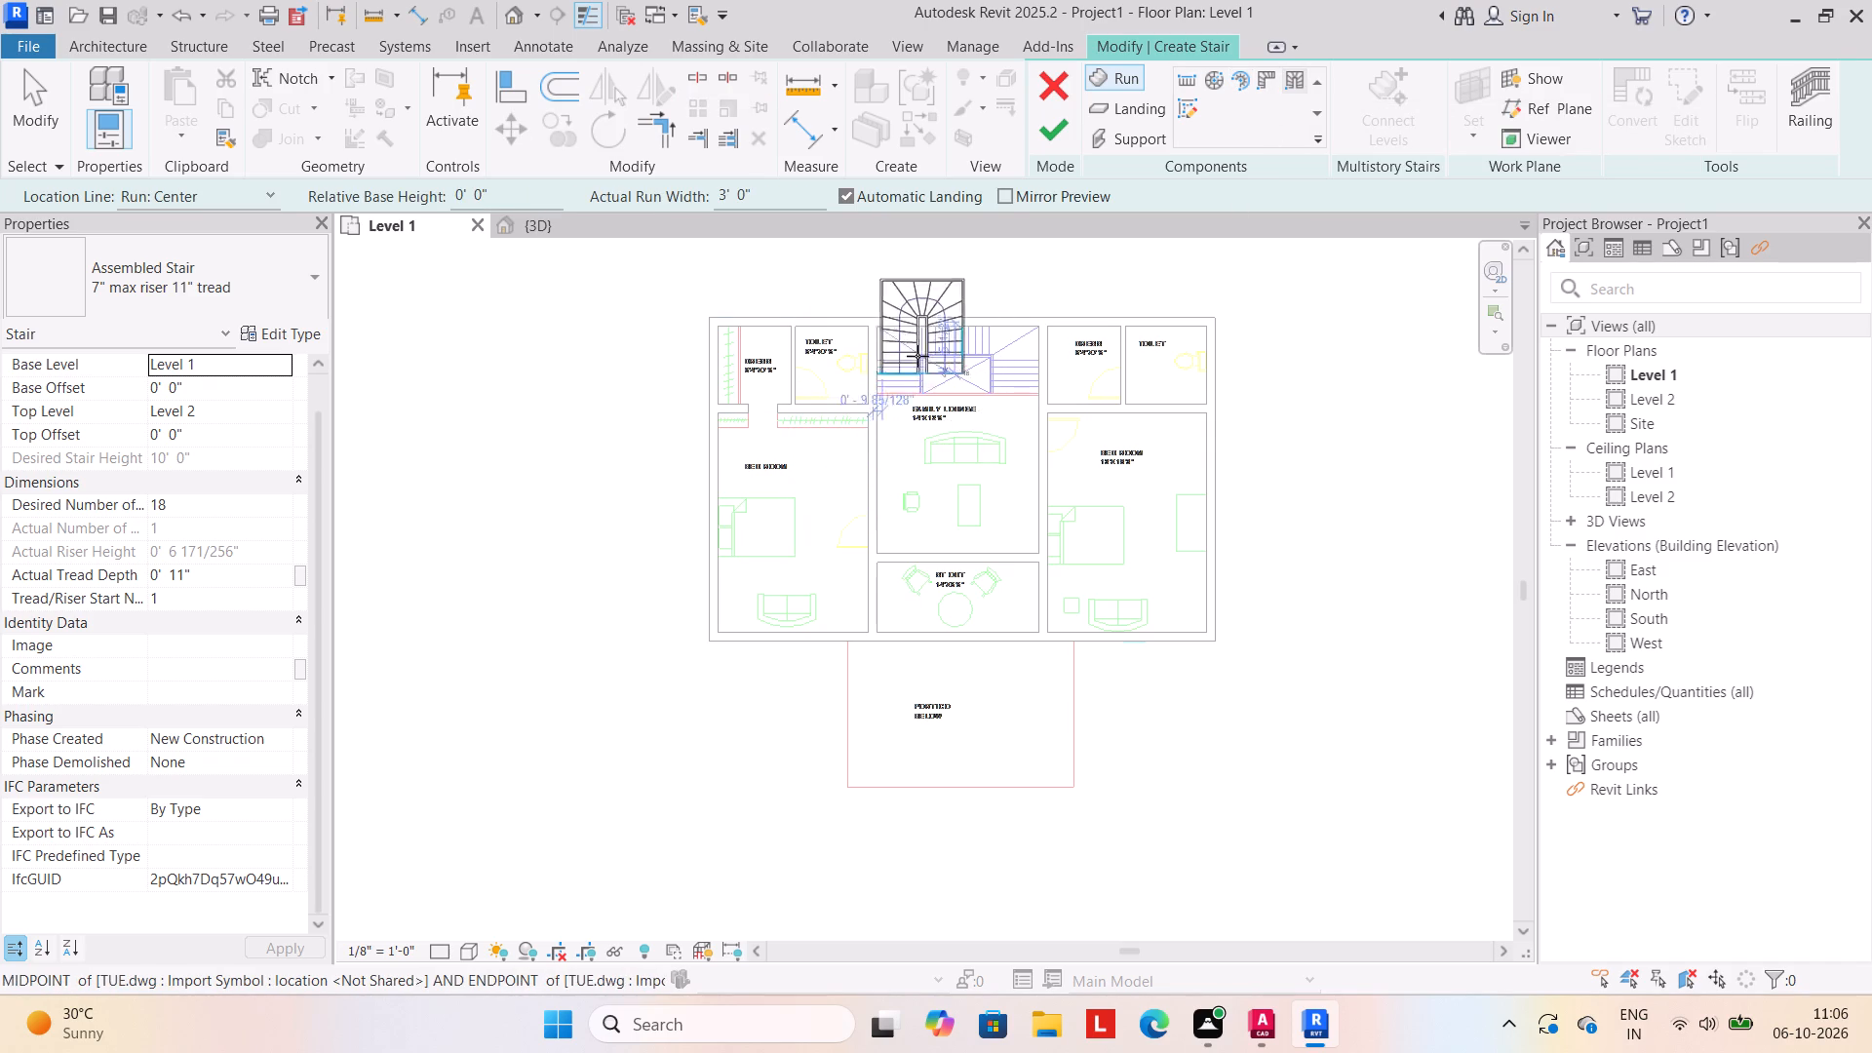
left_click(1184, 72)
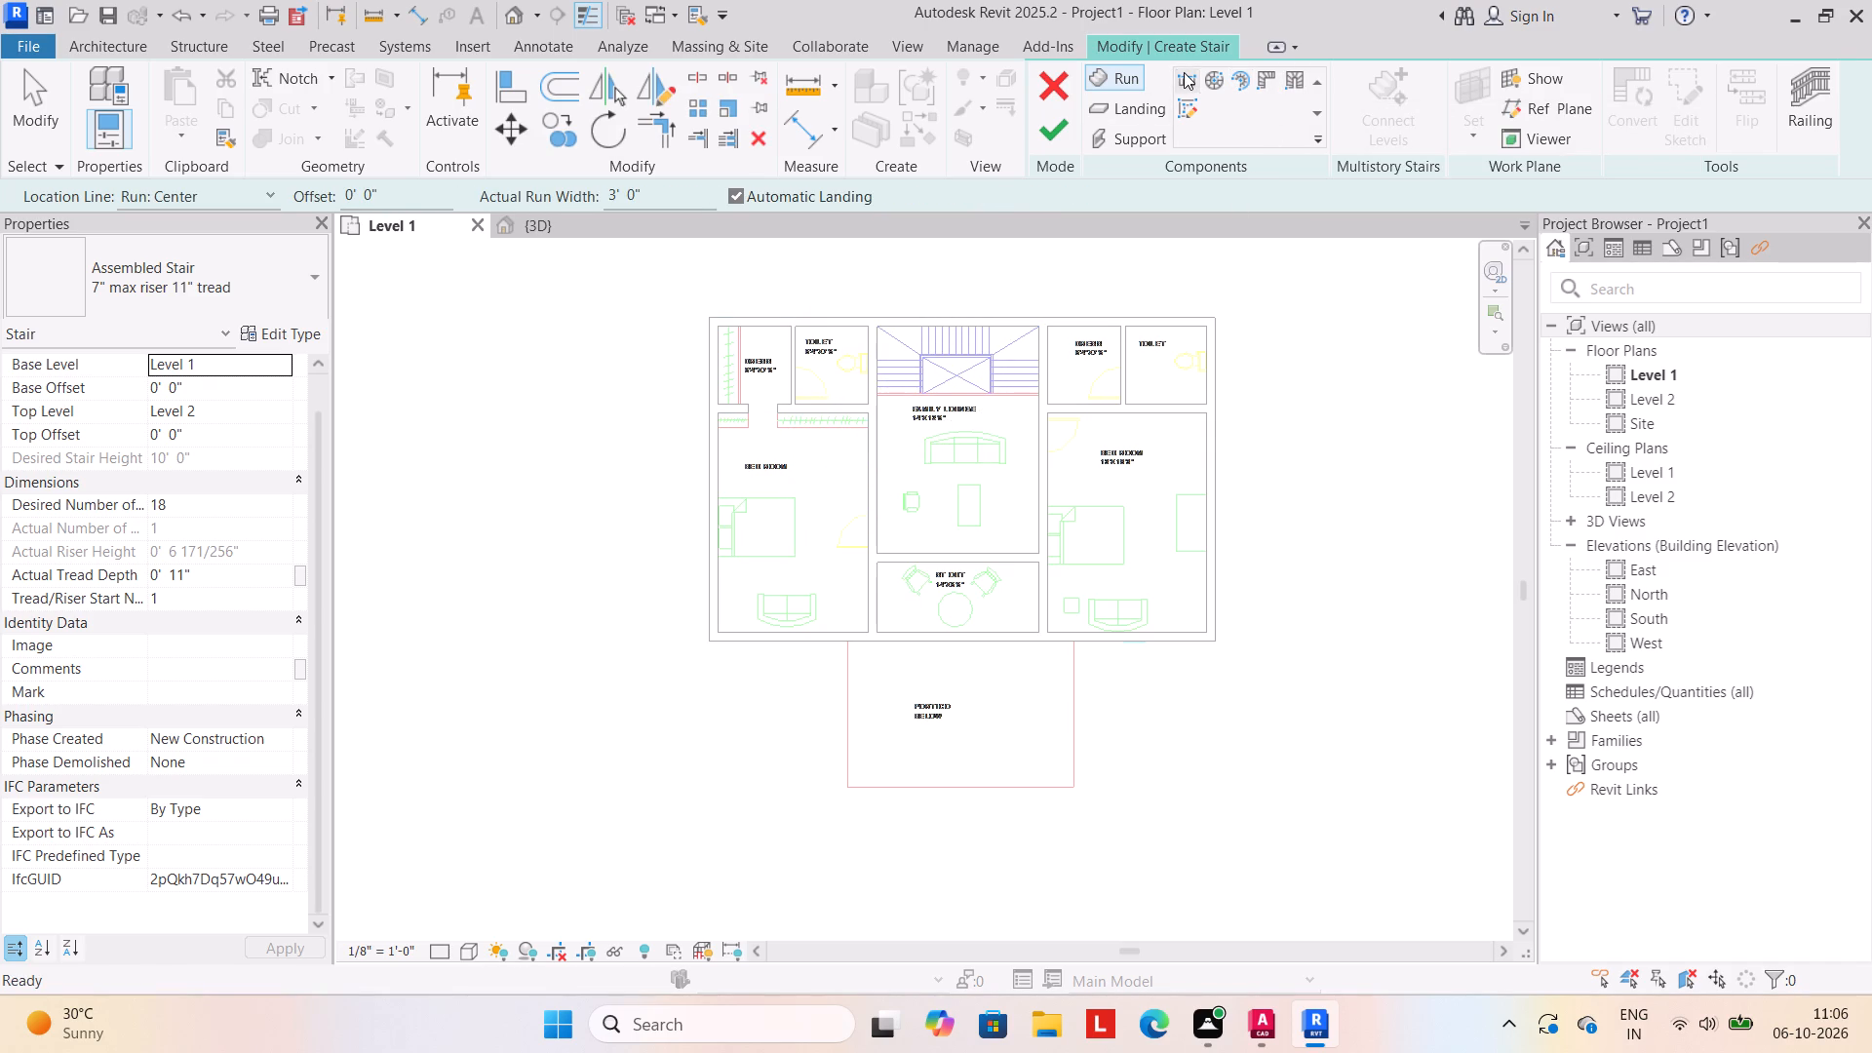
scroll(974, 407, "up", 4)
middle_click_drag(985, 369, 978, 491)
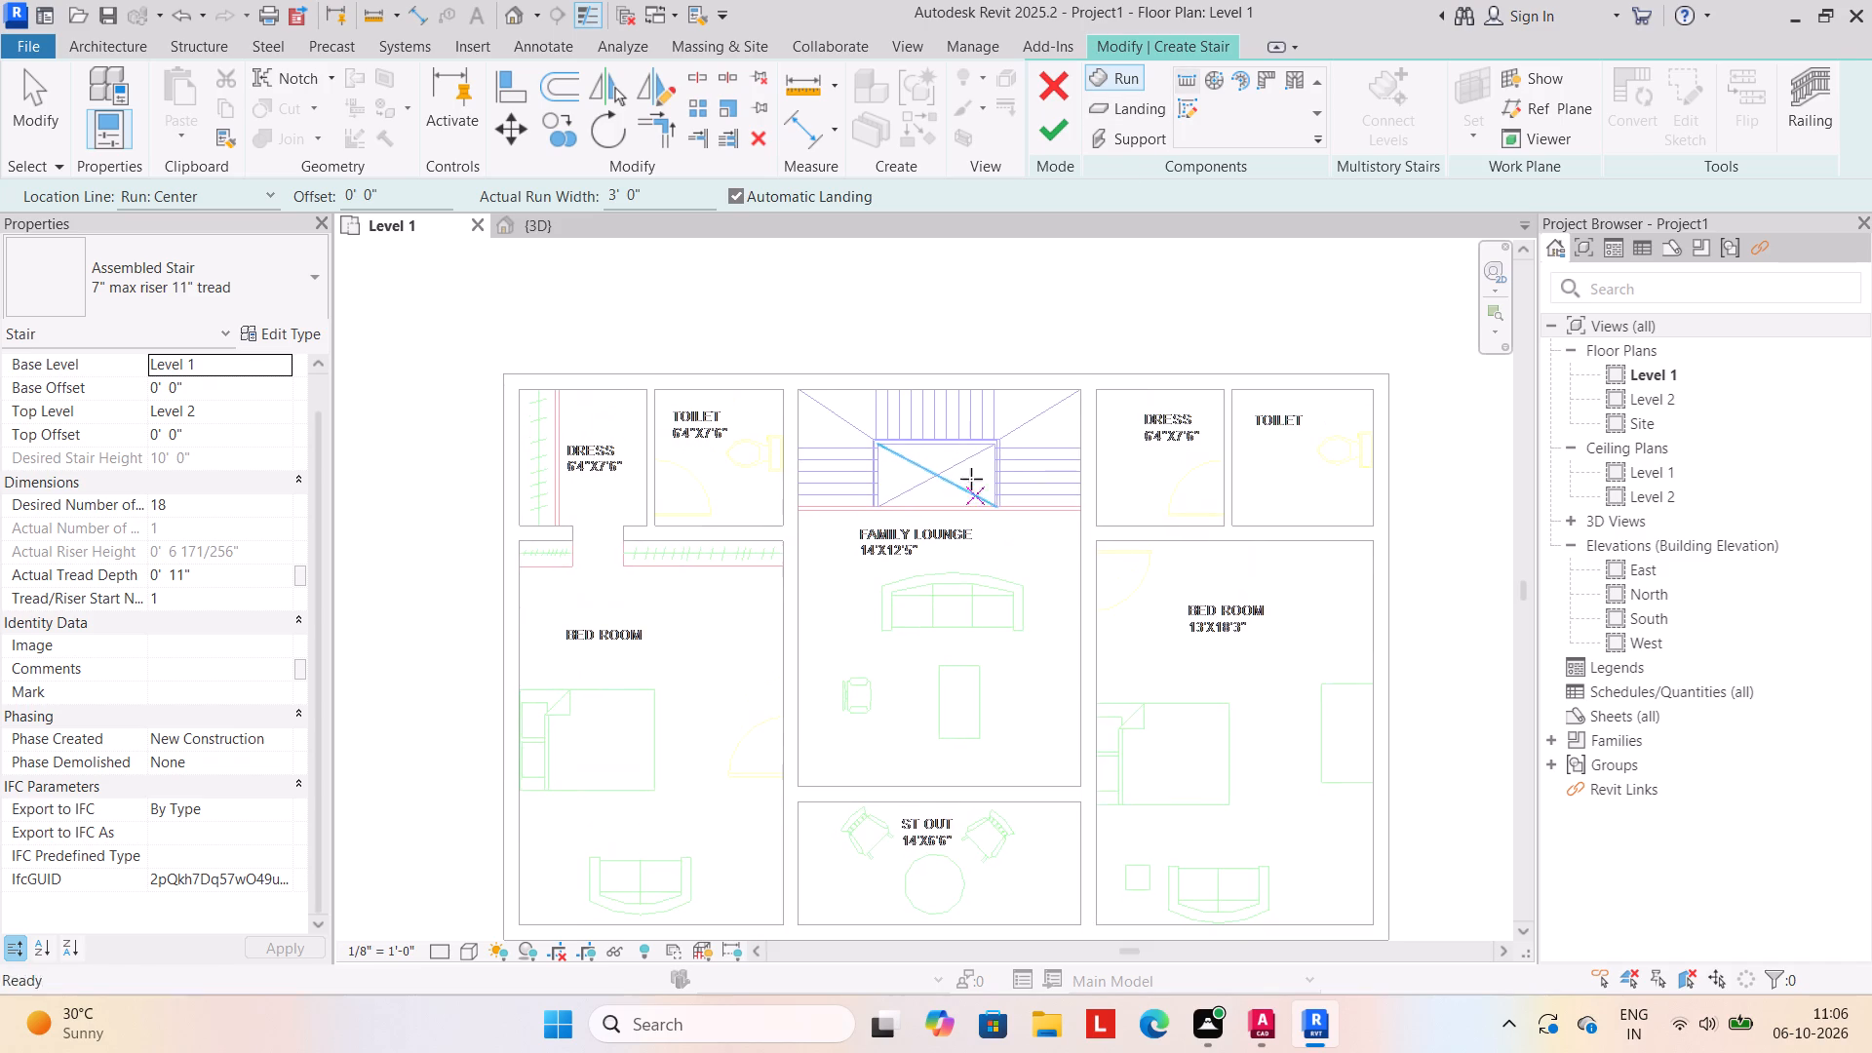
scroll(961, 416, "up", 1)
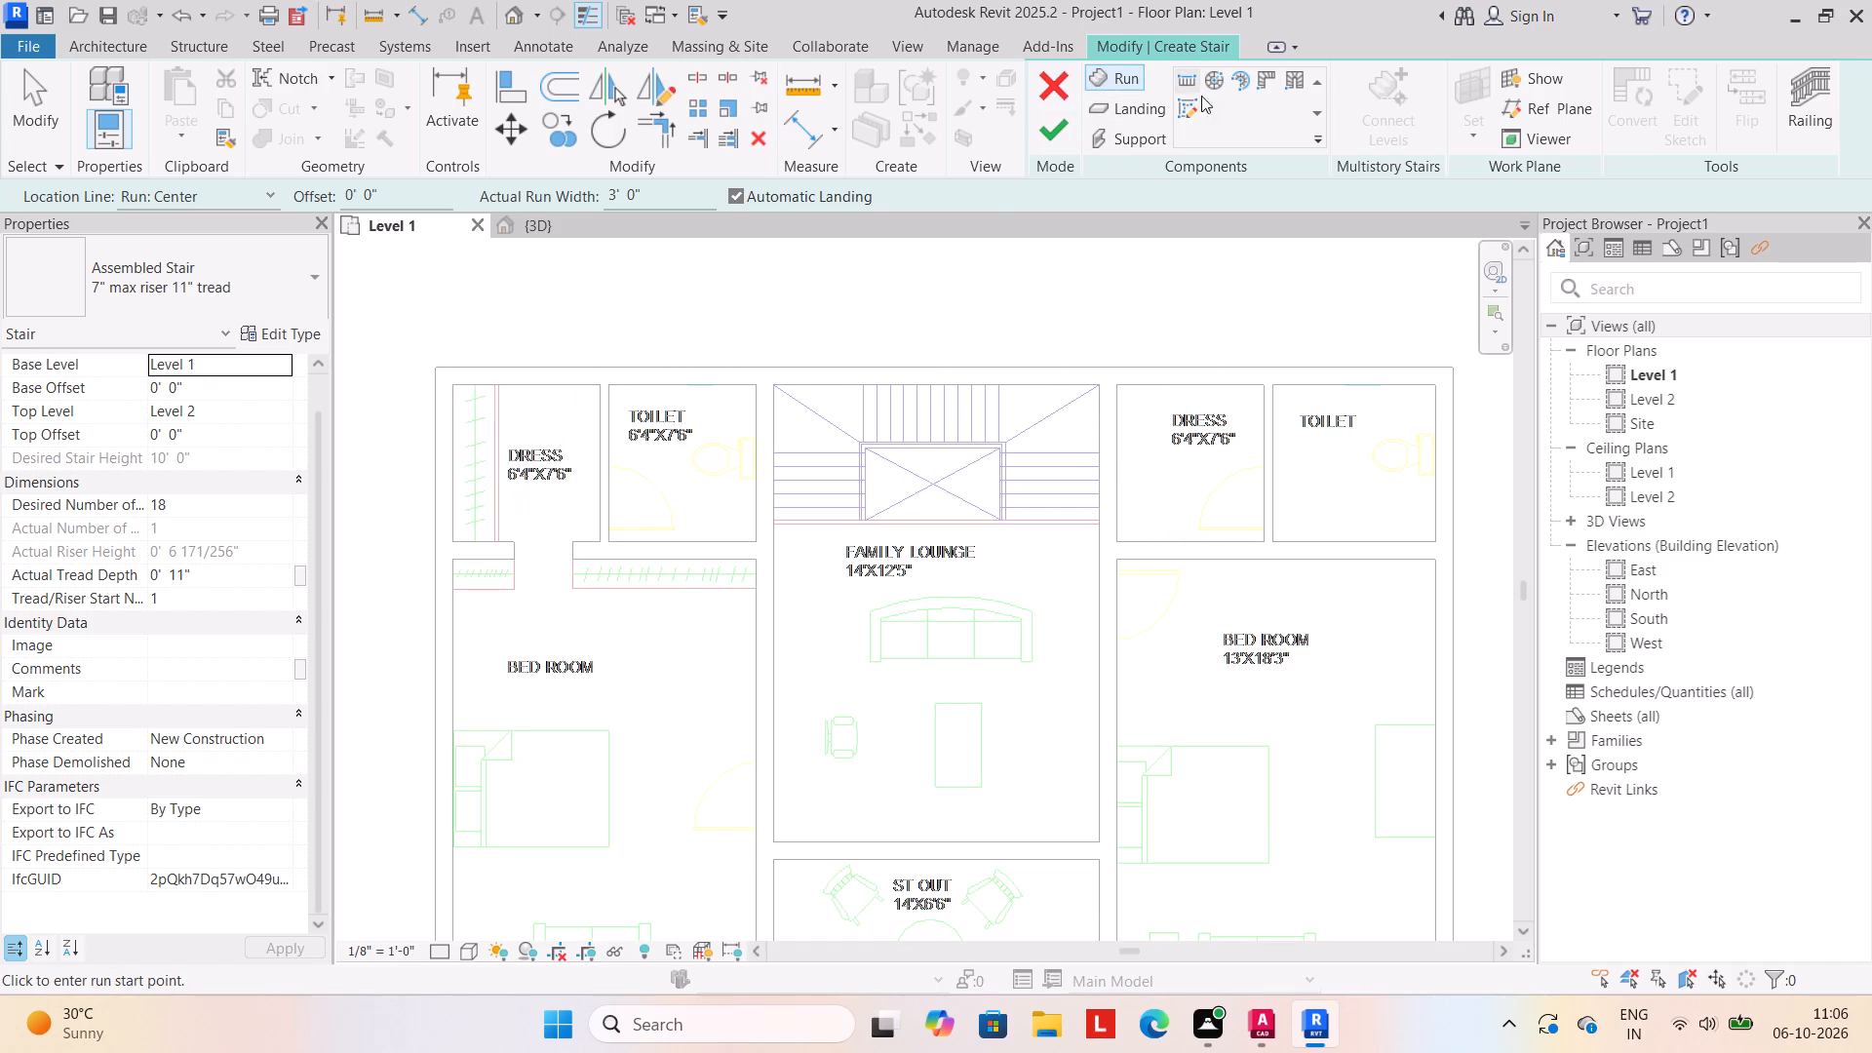
Start a sketched run and draw its outer U-shaped boundary along the plan's stairwell walls, with sides about 5'-10" long.
left_click(1192, 100)
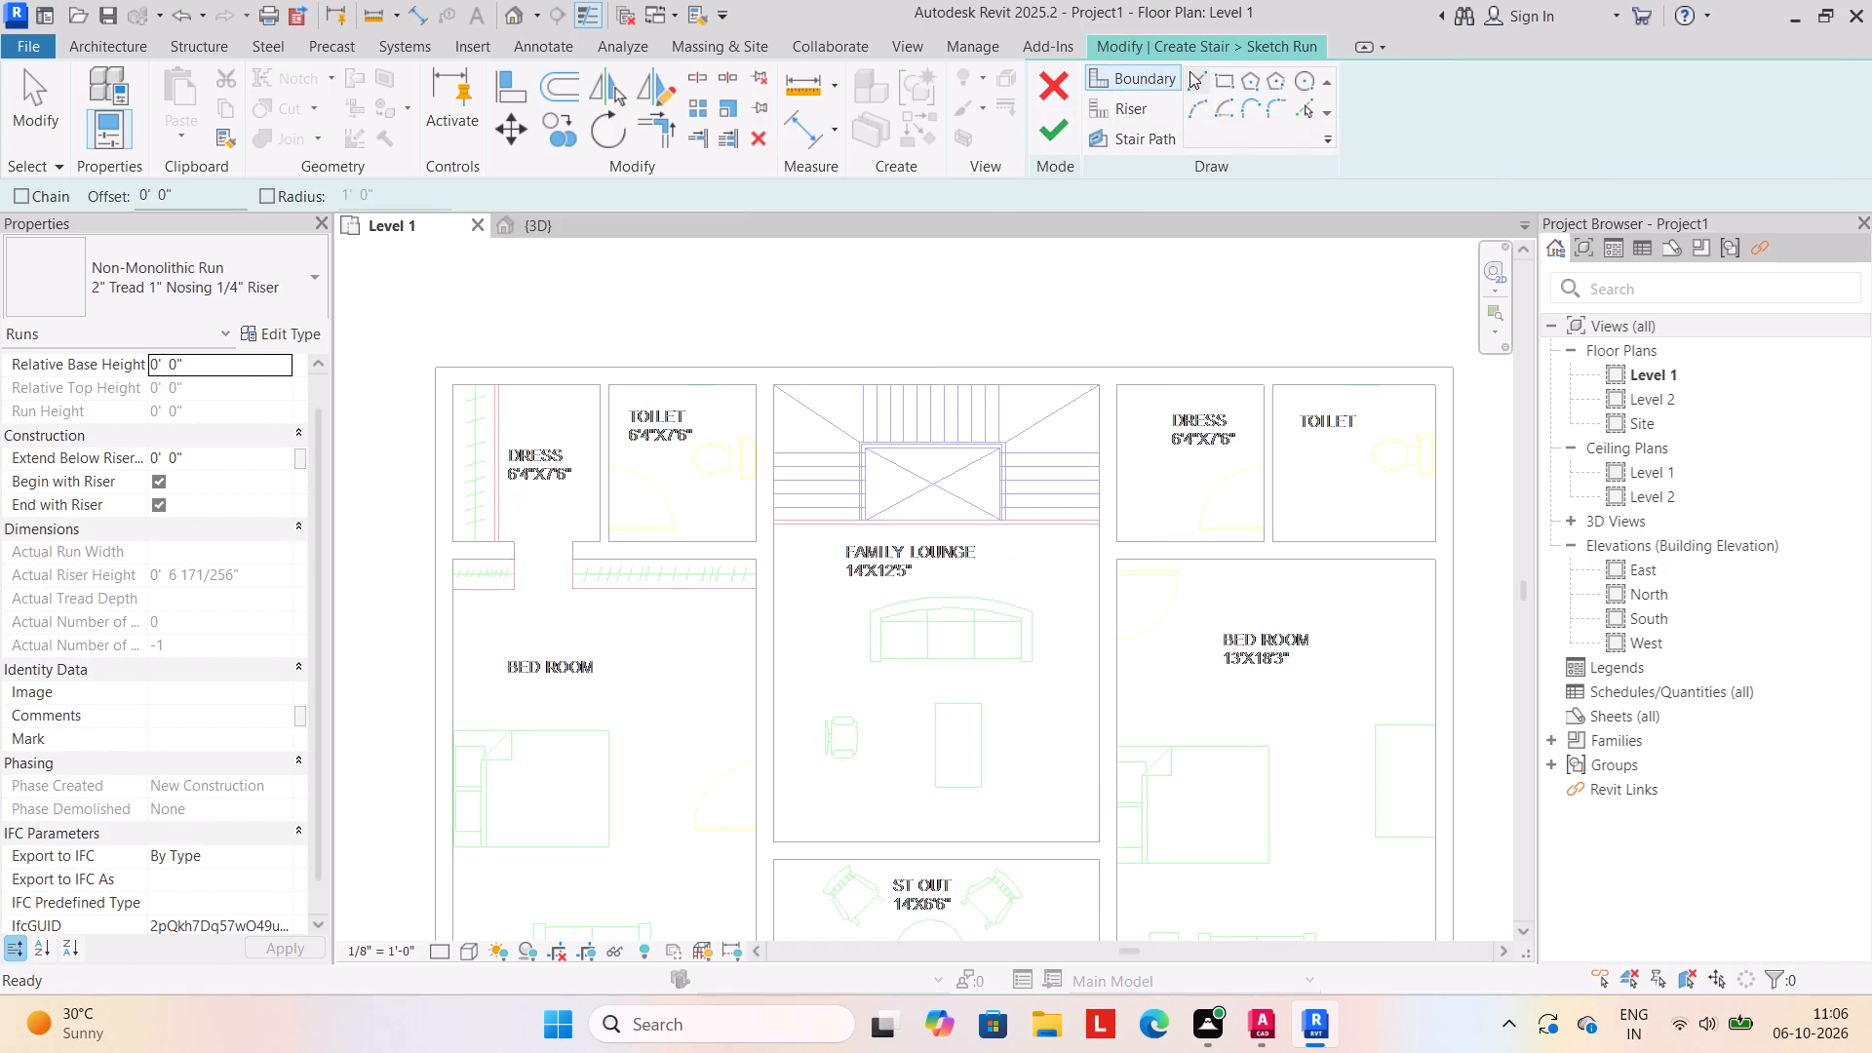
left_click(1193, 76)
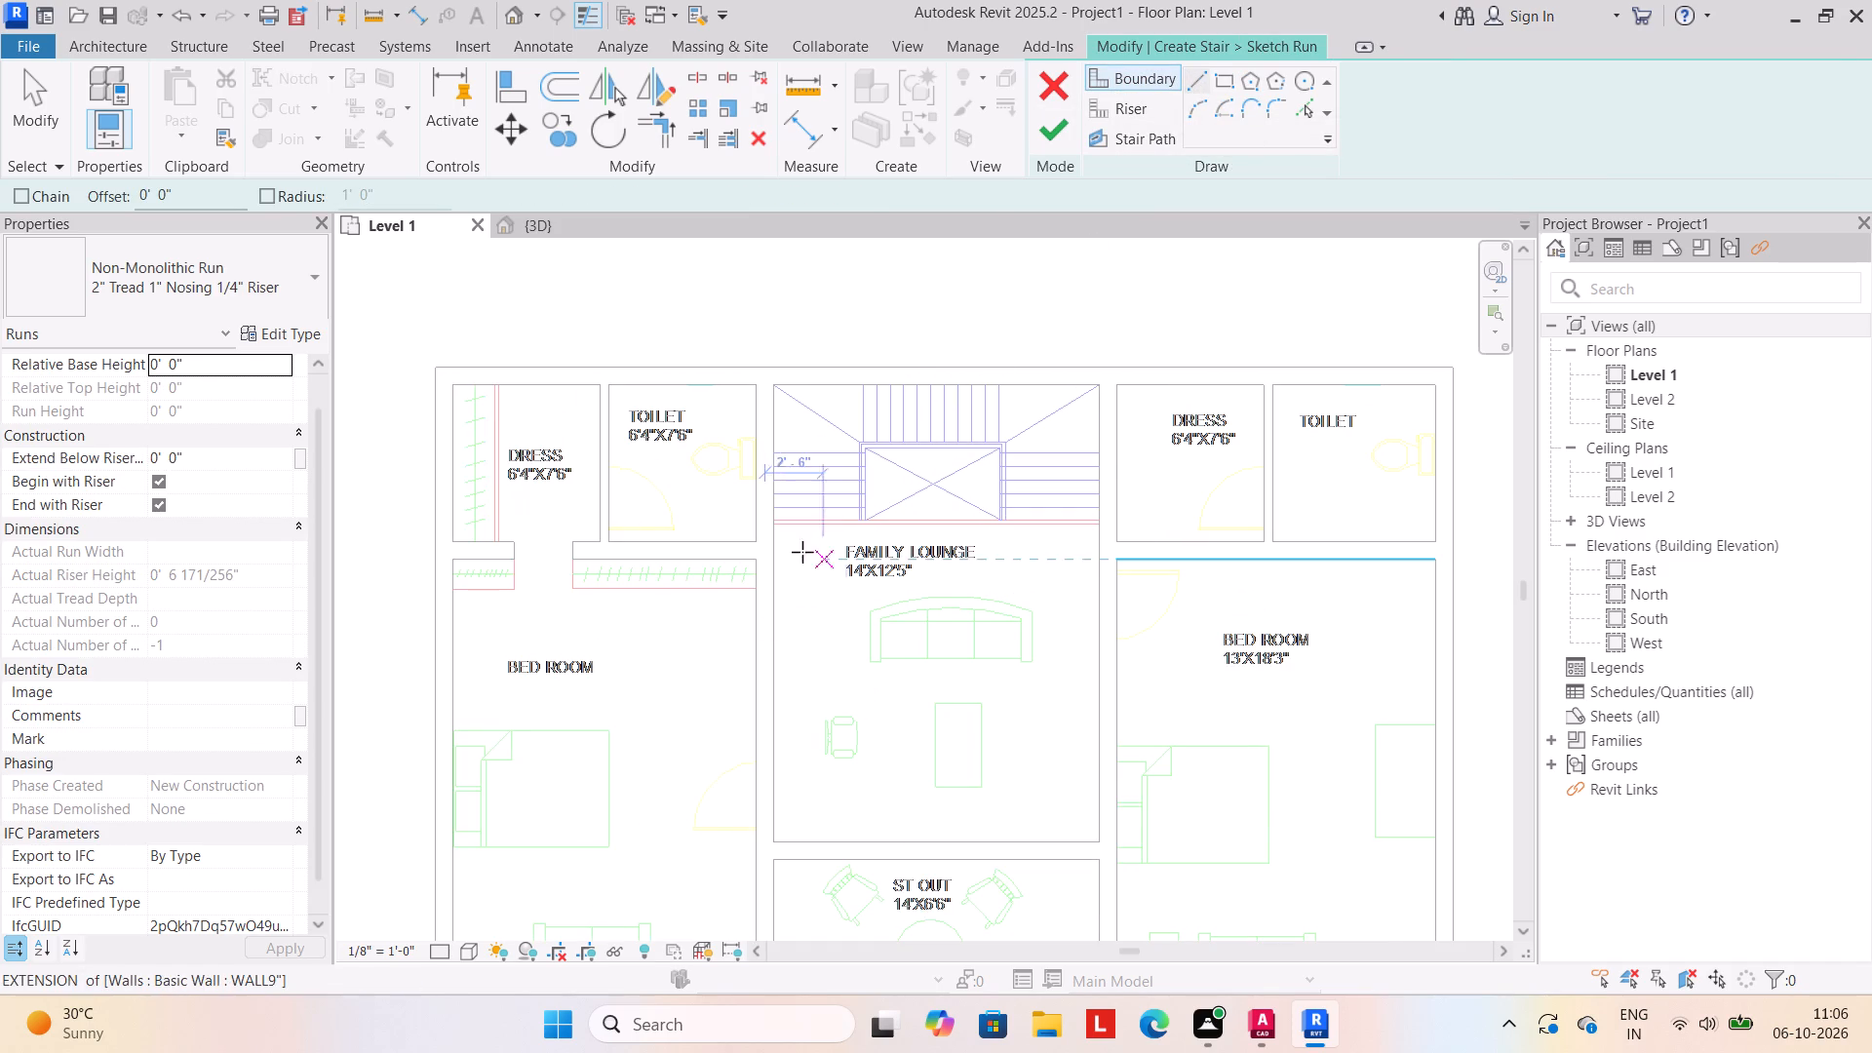
scroll(778, 529, "up", 3)
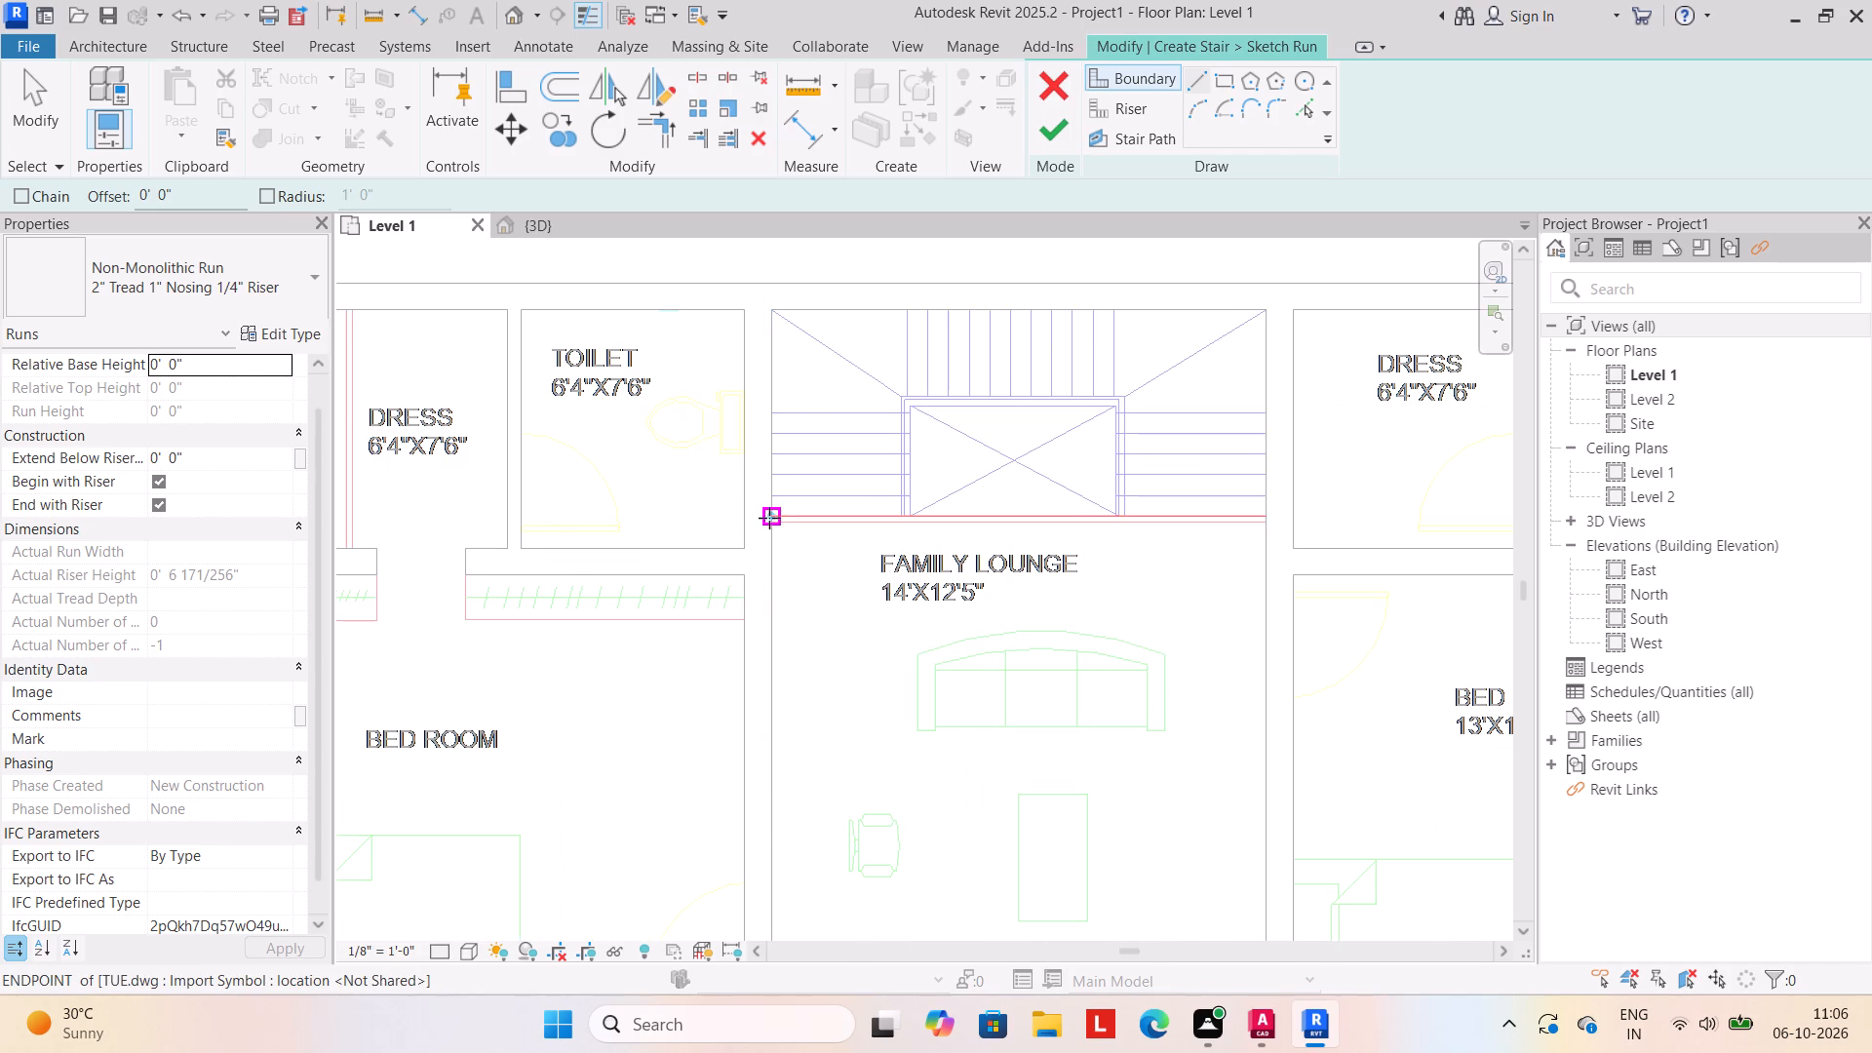
left_click(769, 518)
left_click(771, 309)
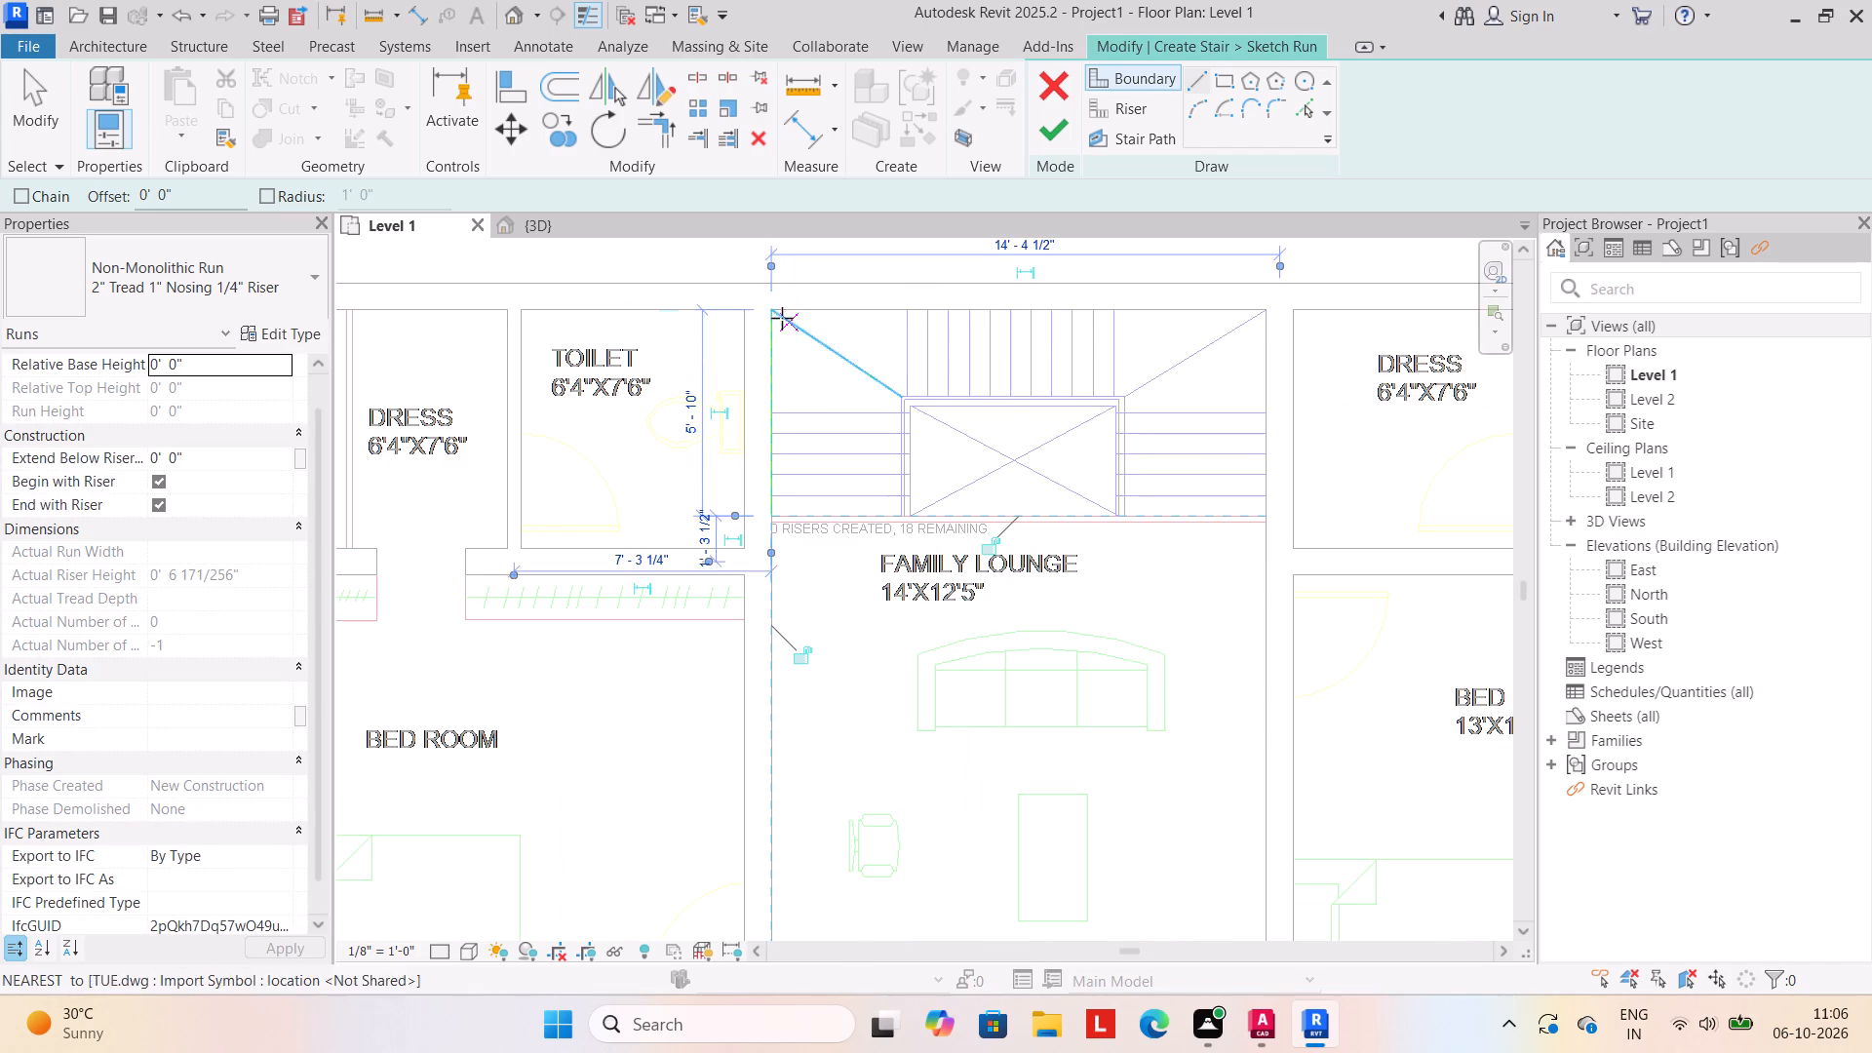
left_click_drag(775, 311, 826, 311)
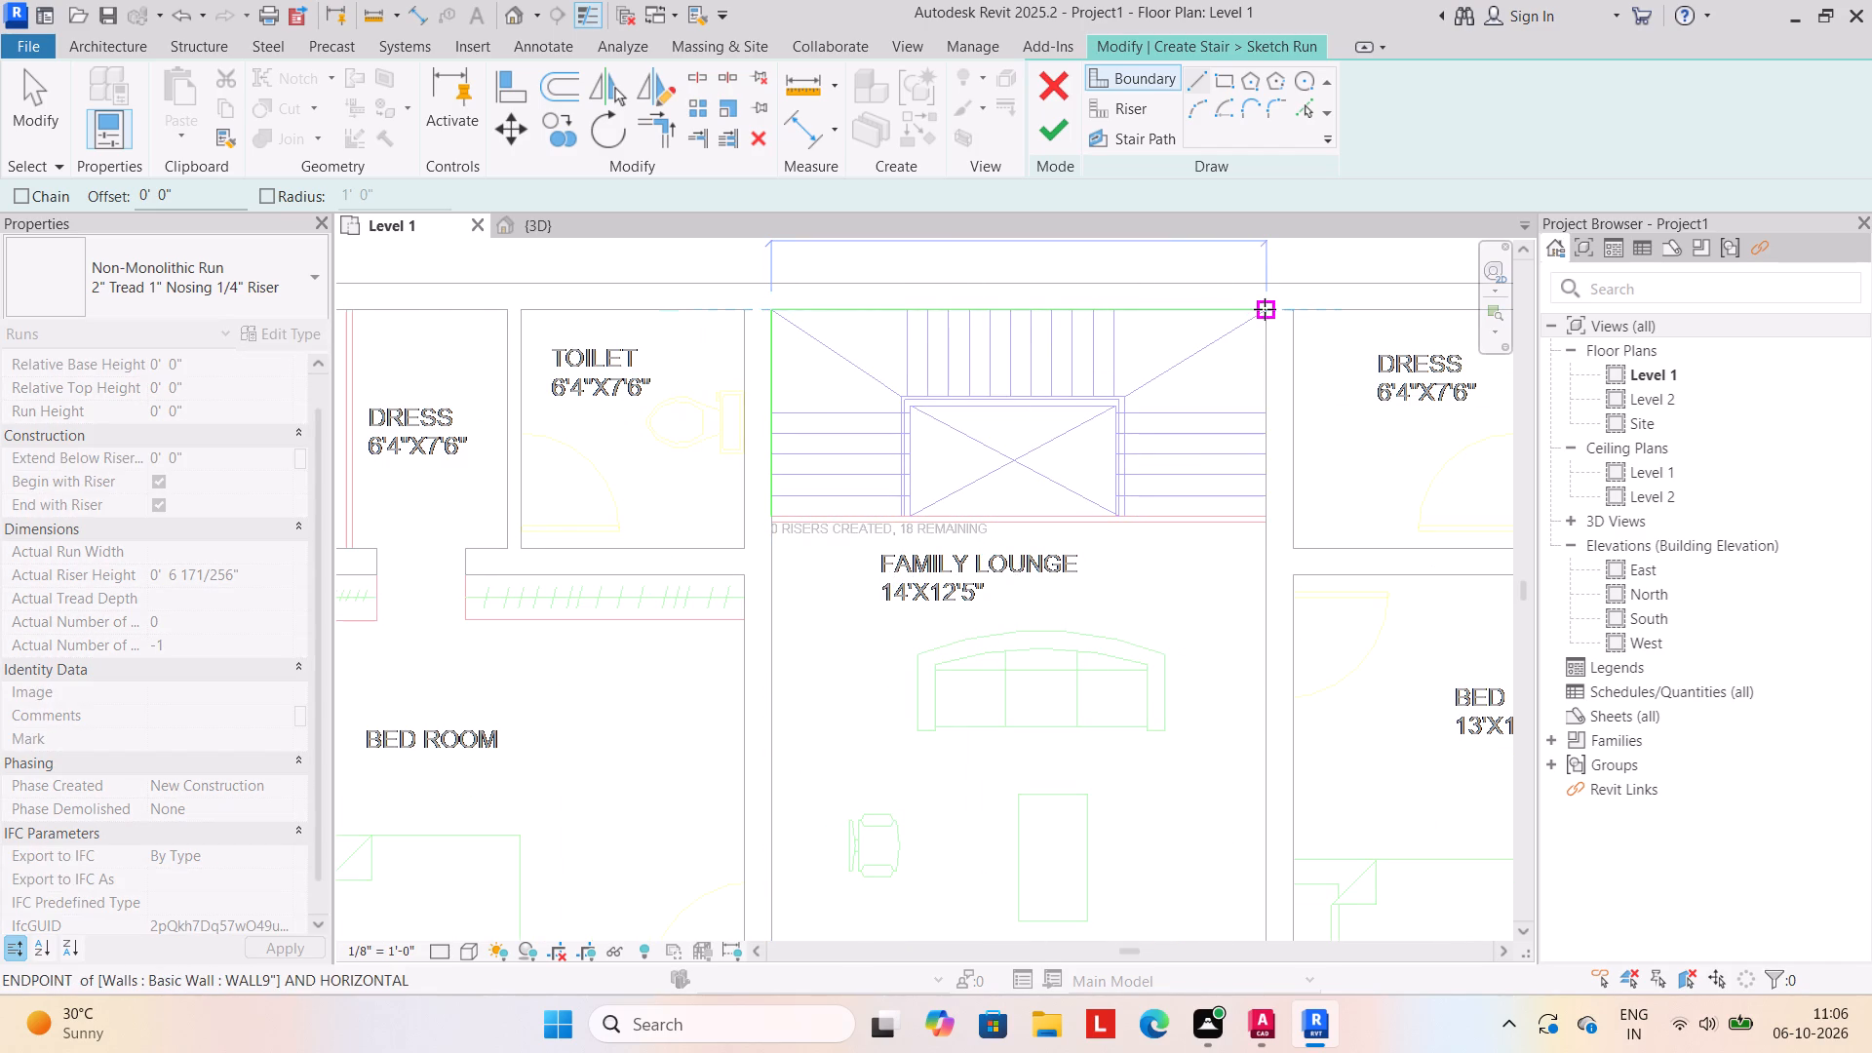
left_click(1265, 309)
left_click(1263, 310)
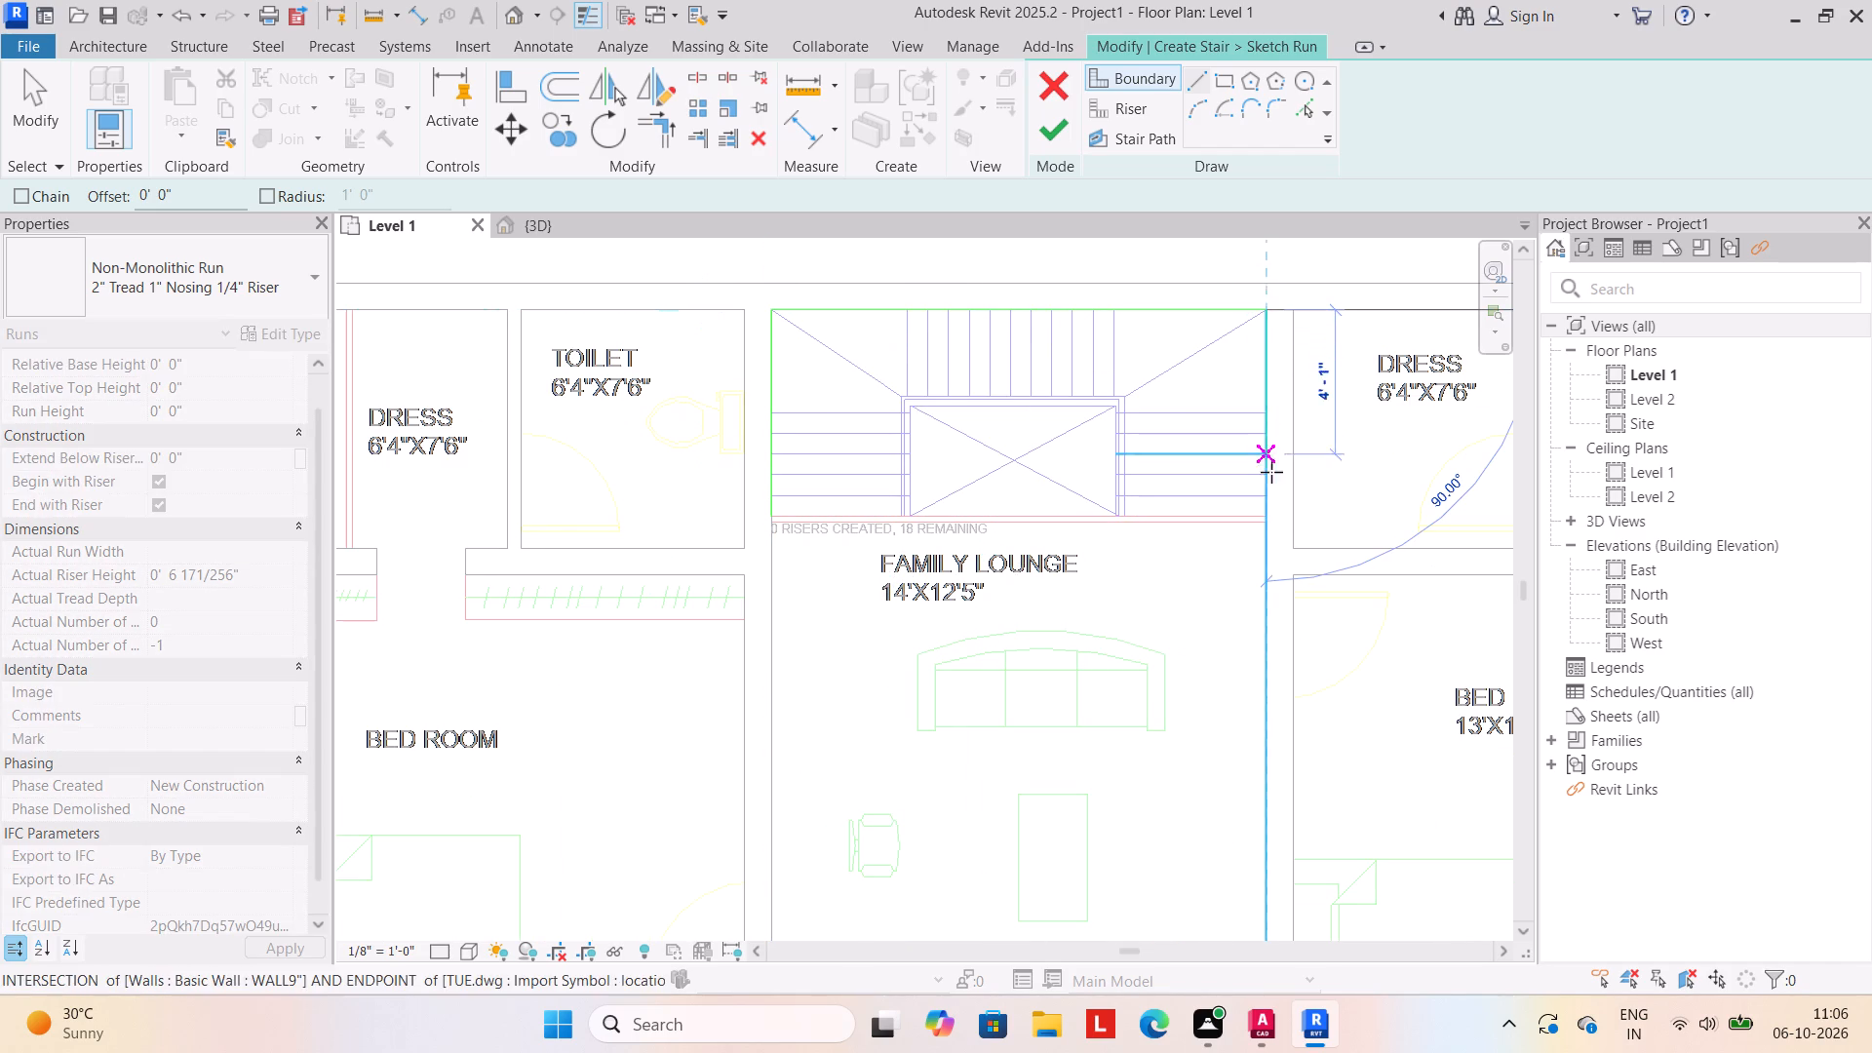
left_click(1267, 519)
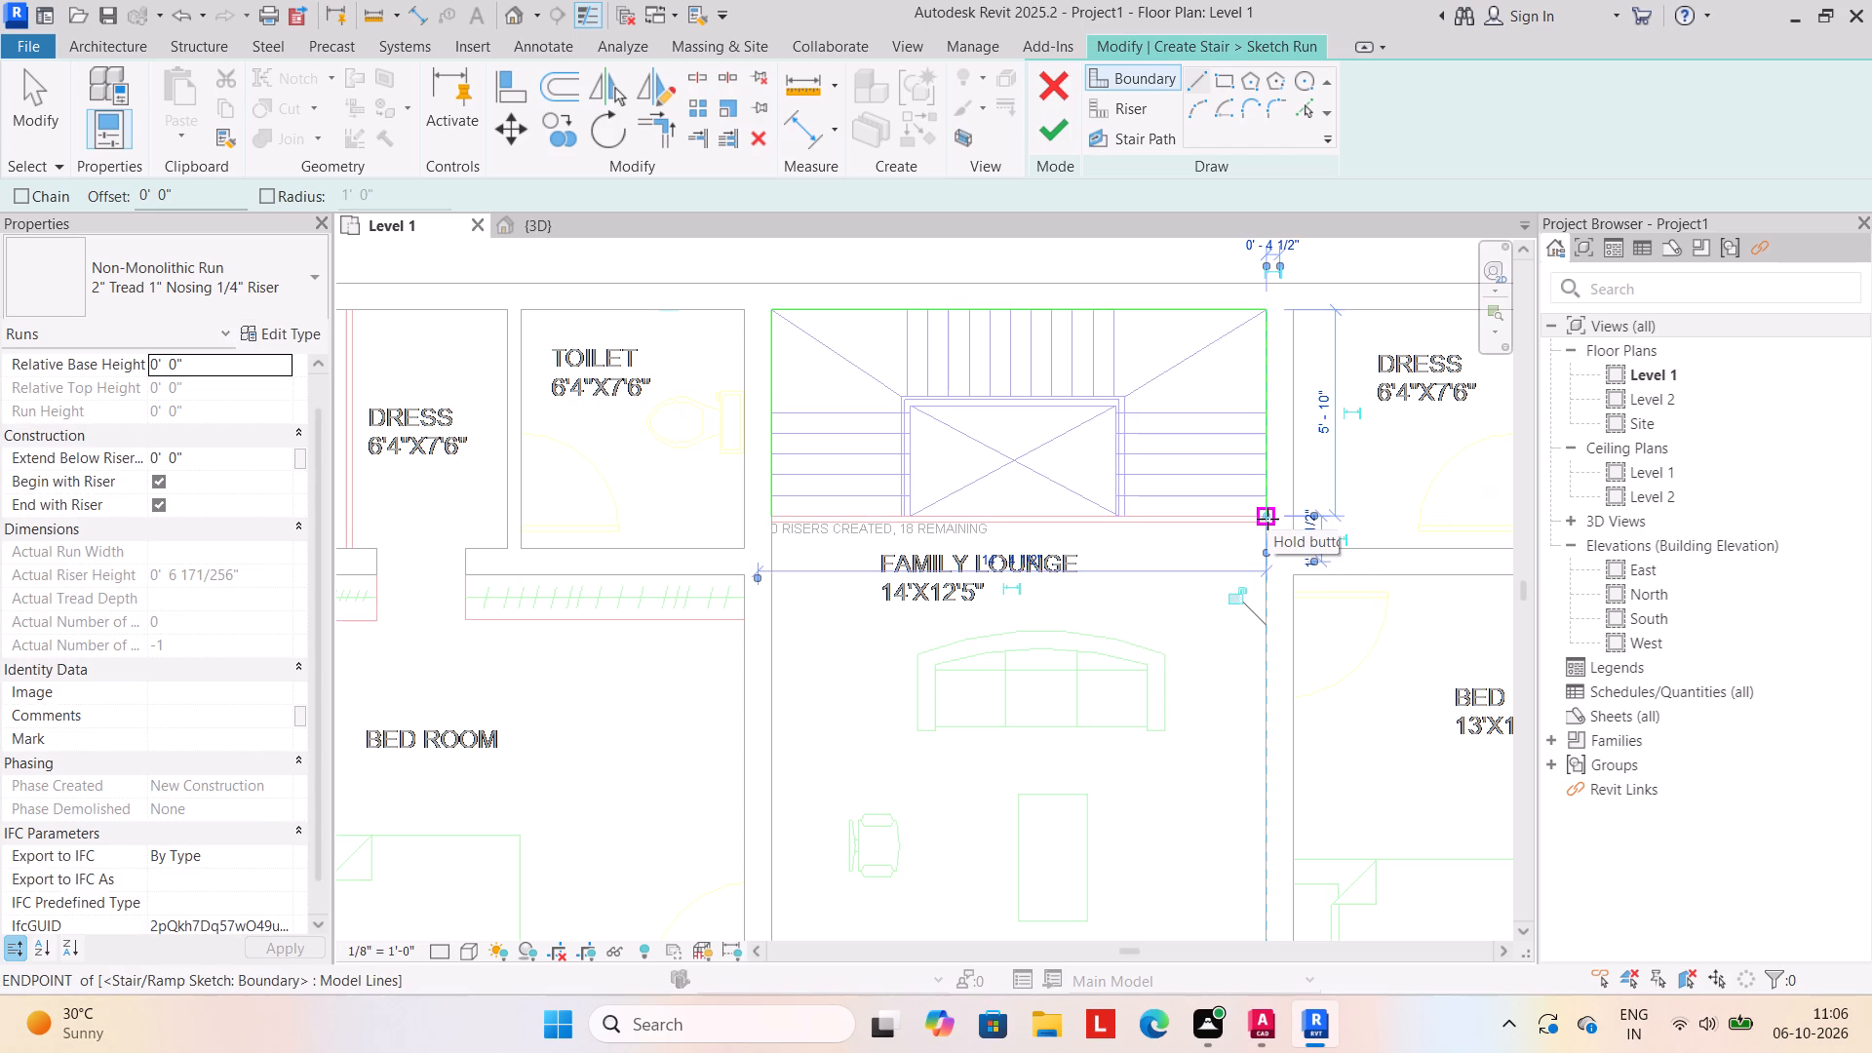
key("Escape")
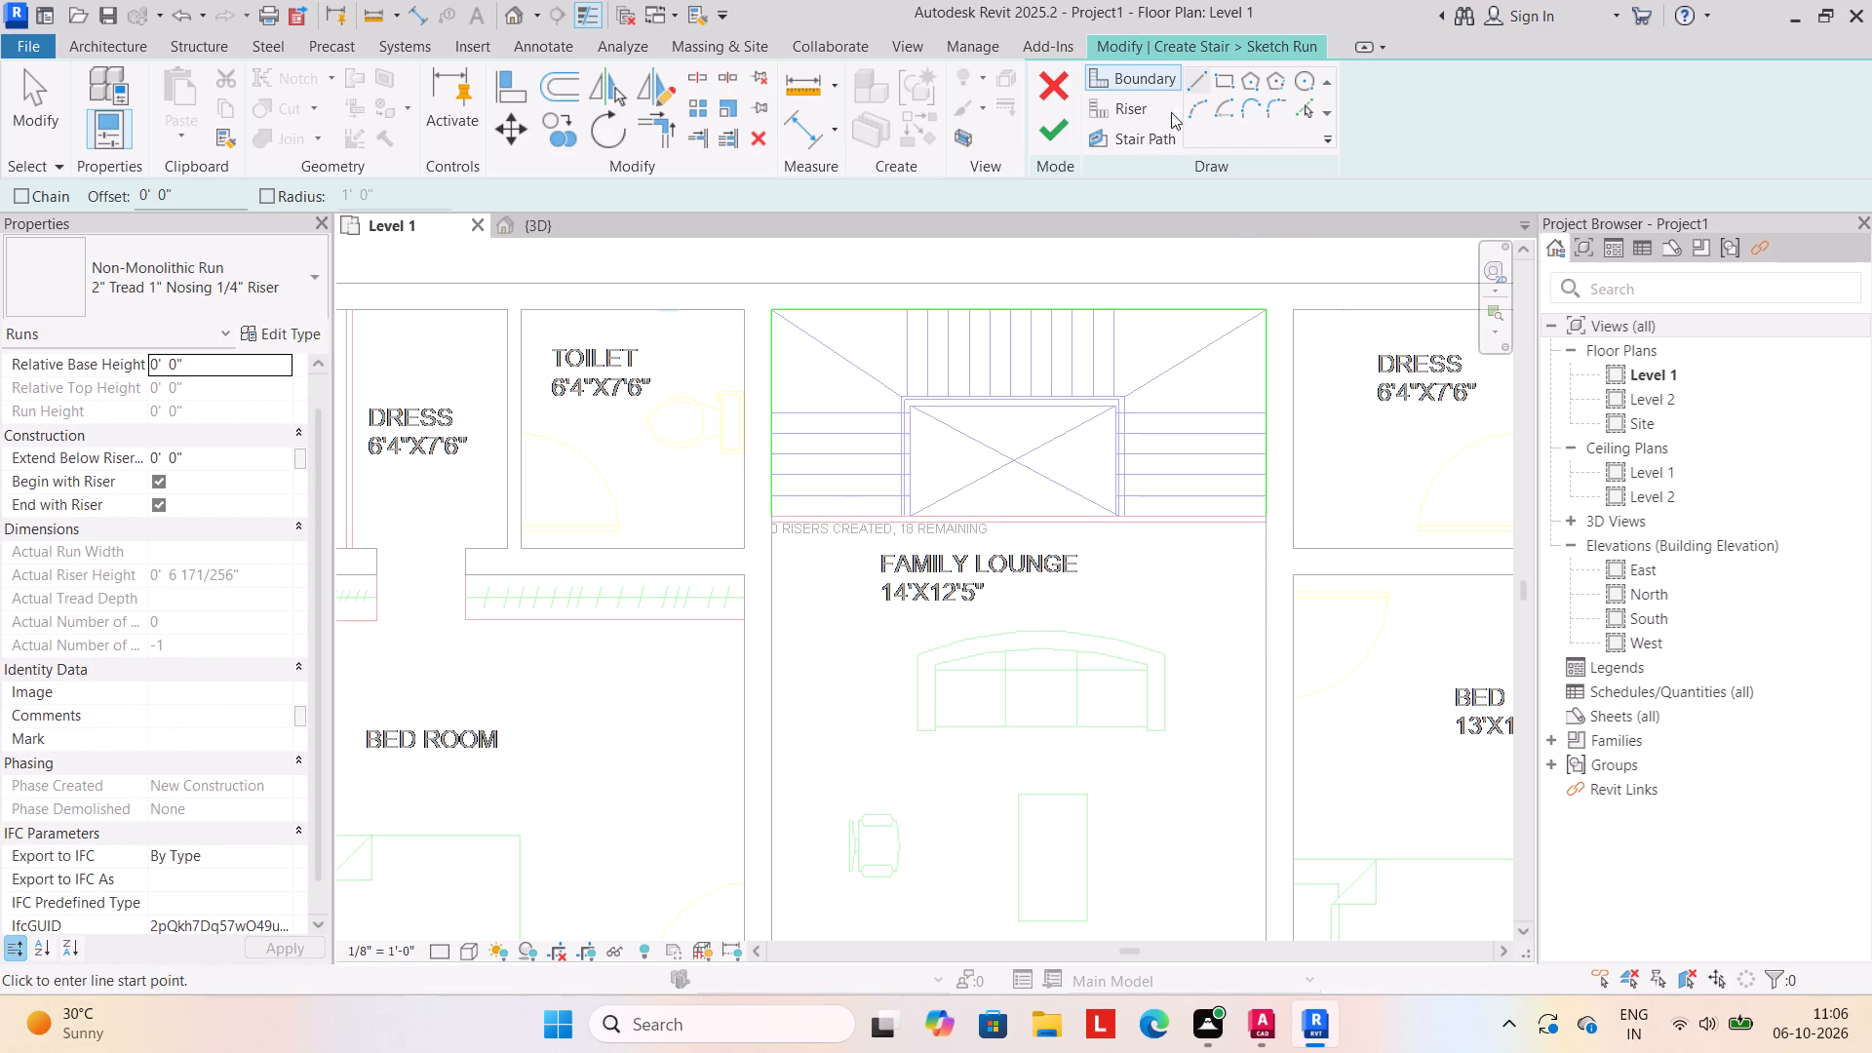
Sketch the run's inner U-shaped boundary around the crossed stair opening, with sides about 3'-4" long.
scroll(936, 497, "up", 1)
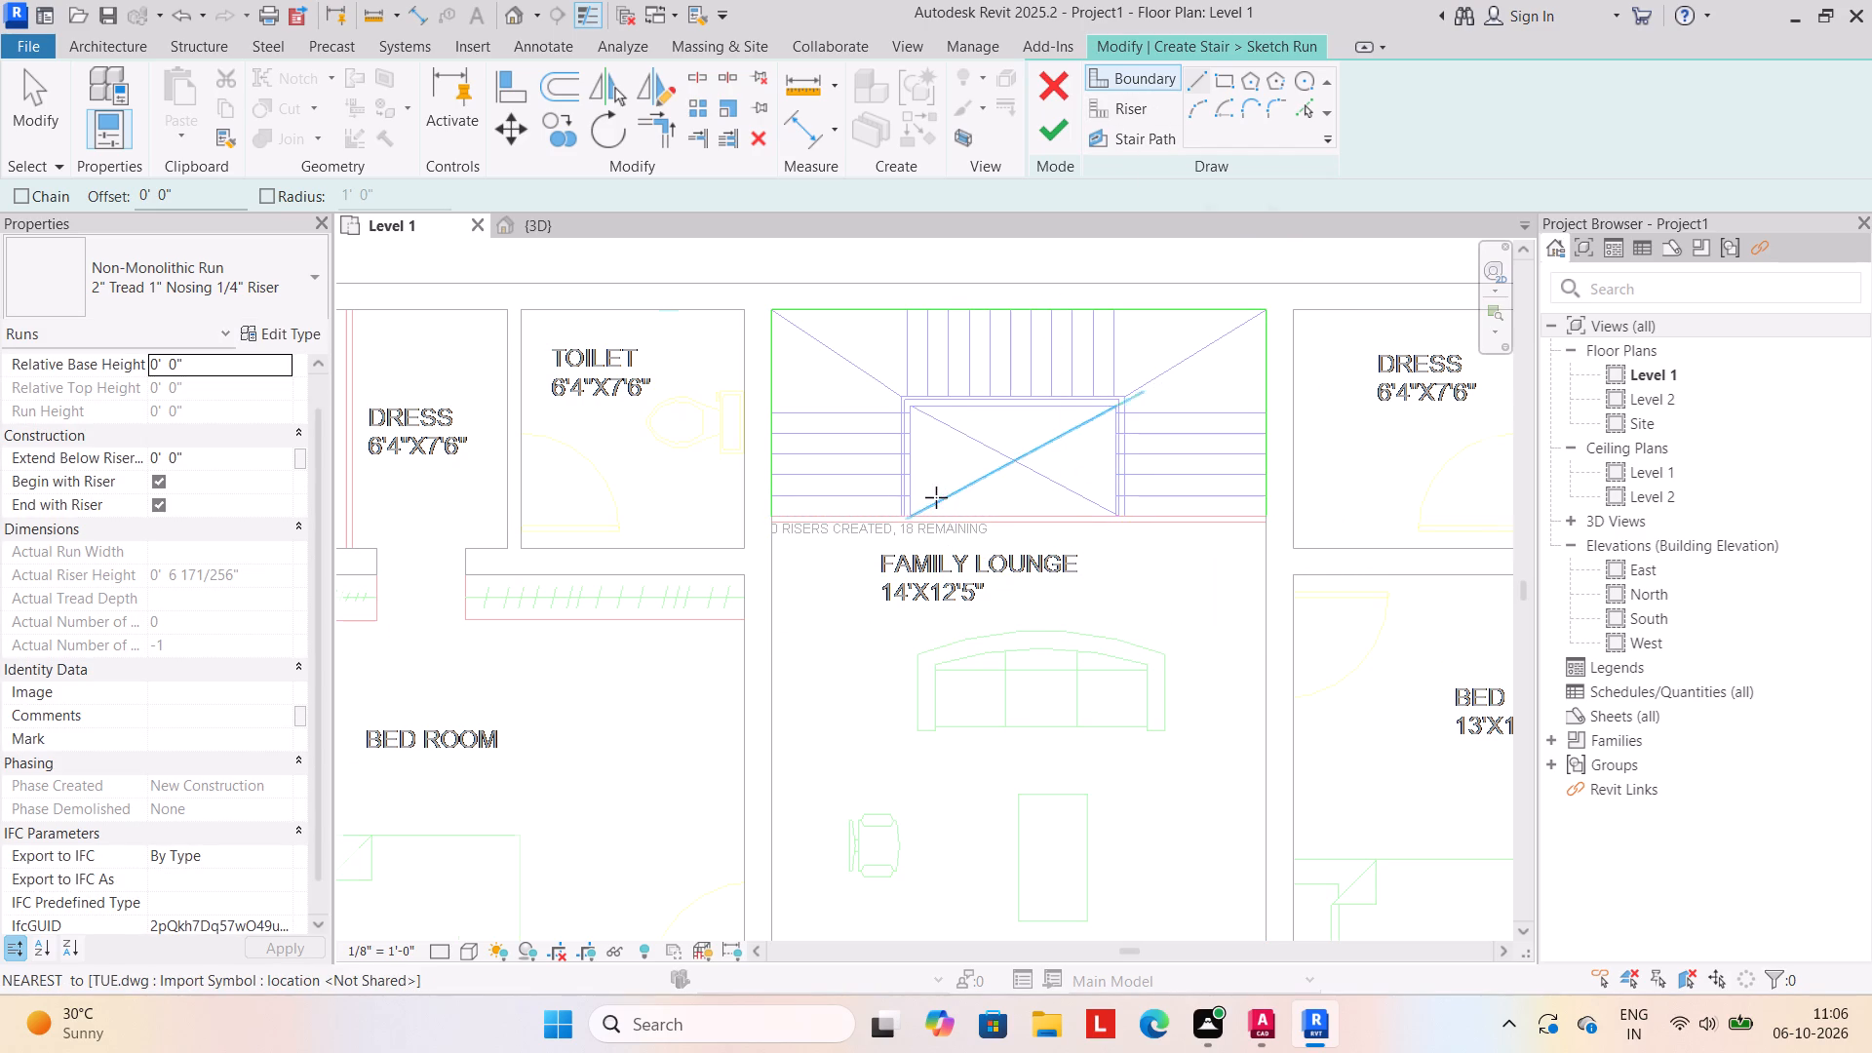
scroll(936, 497, "up", 3)
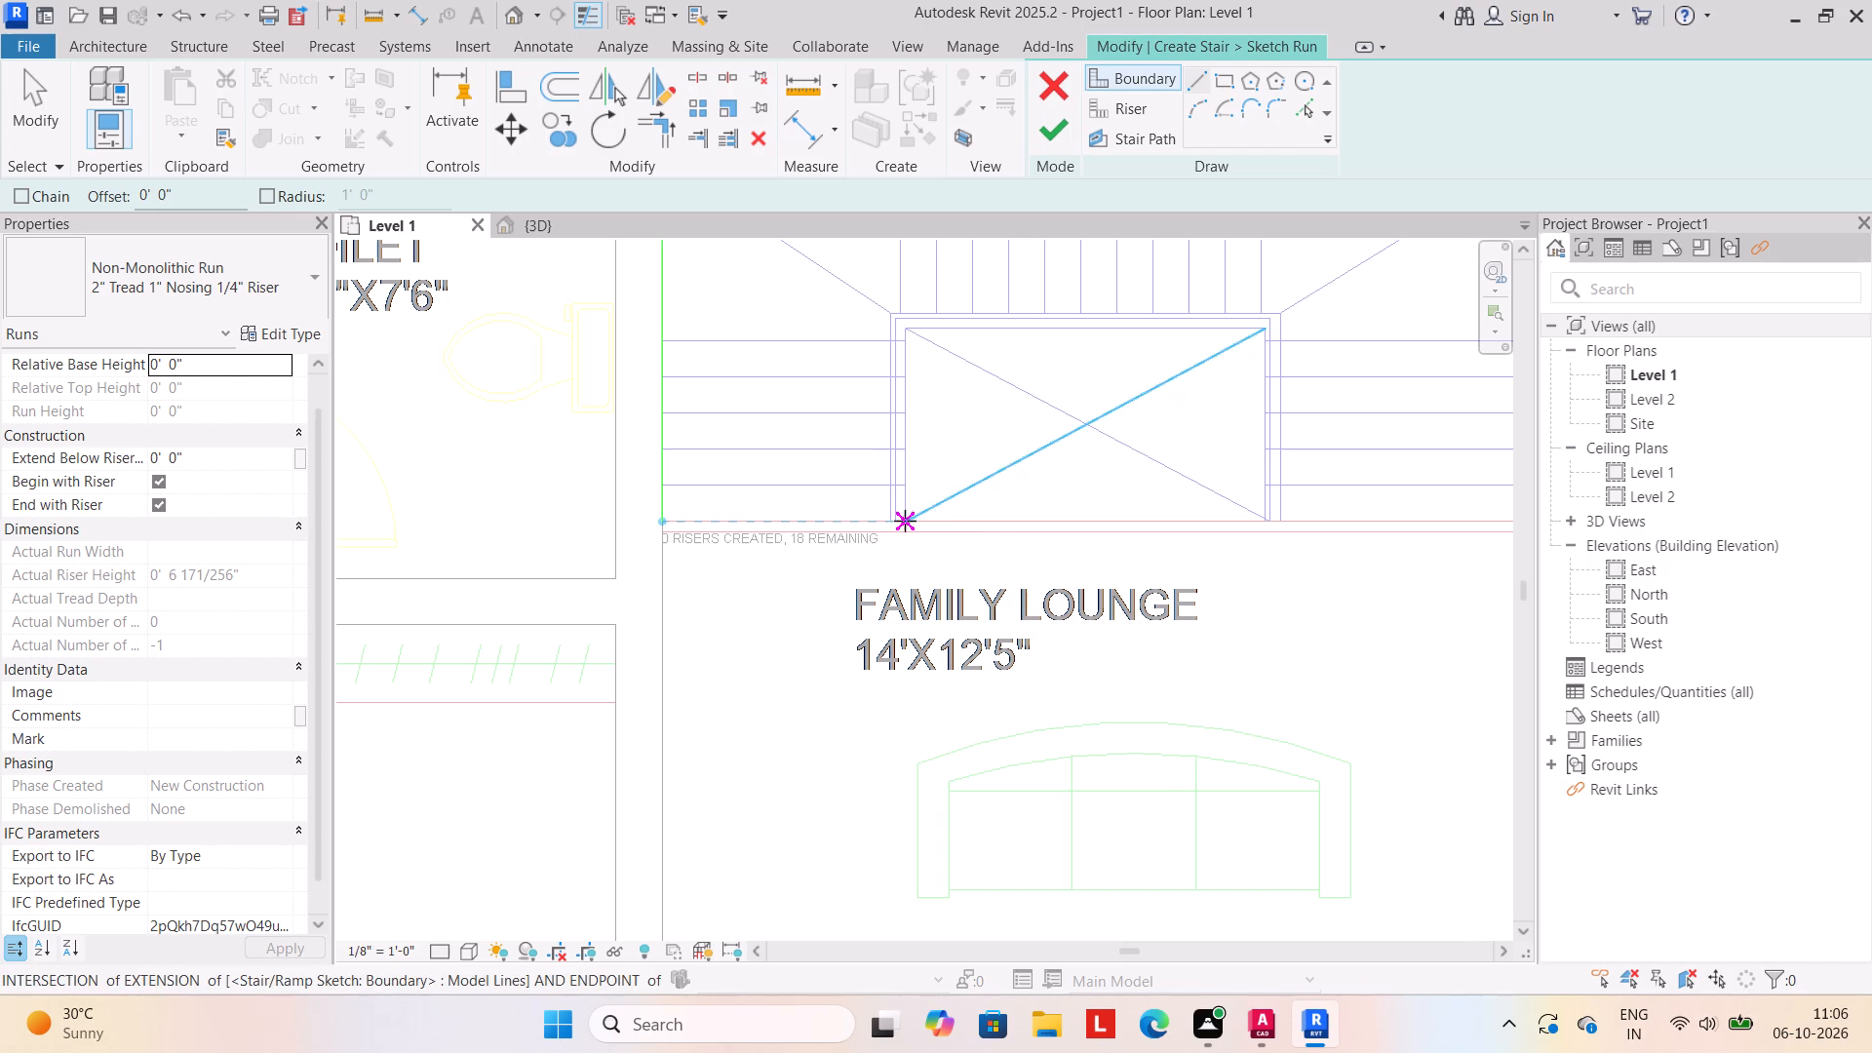
left_click_drag(889, 519, 890, 503)
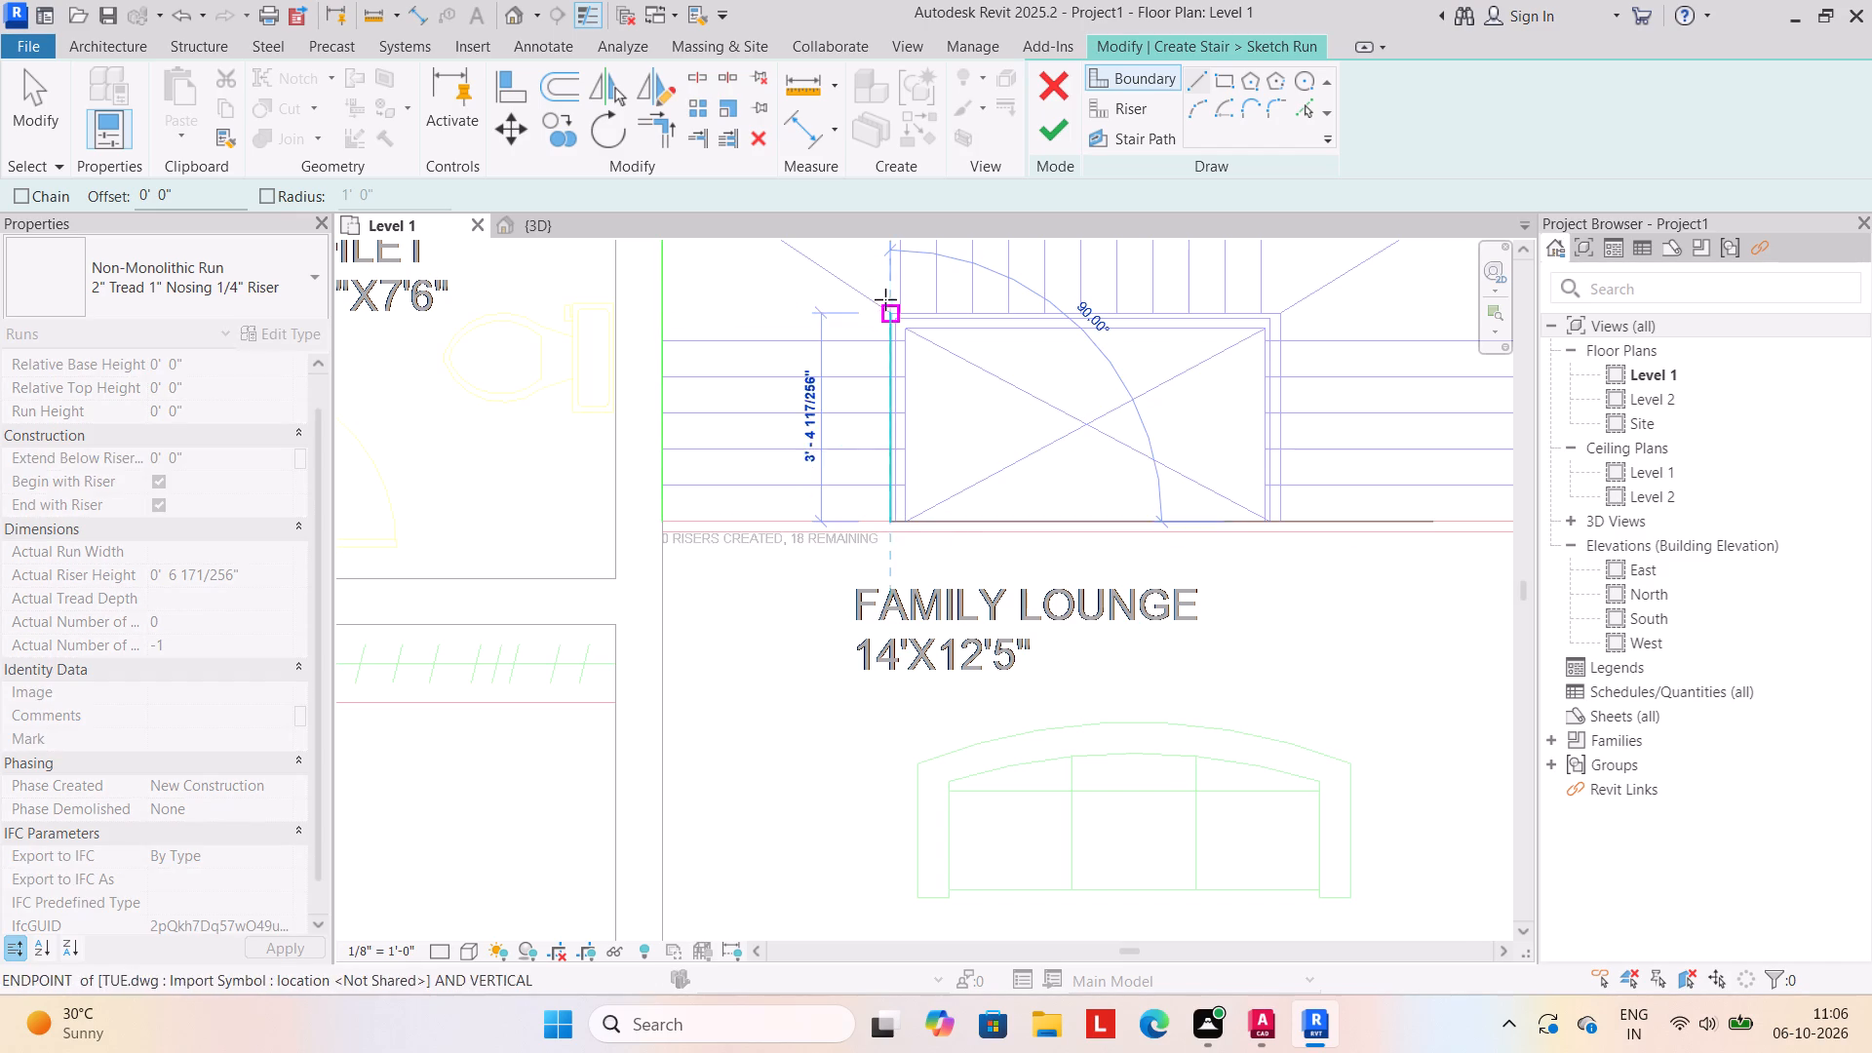
left_click(890, 313)
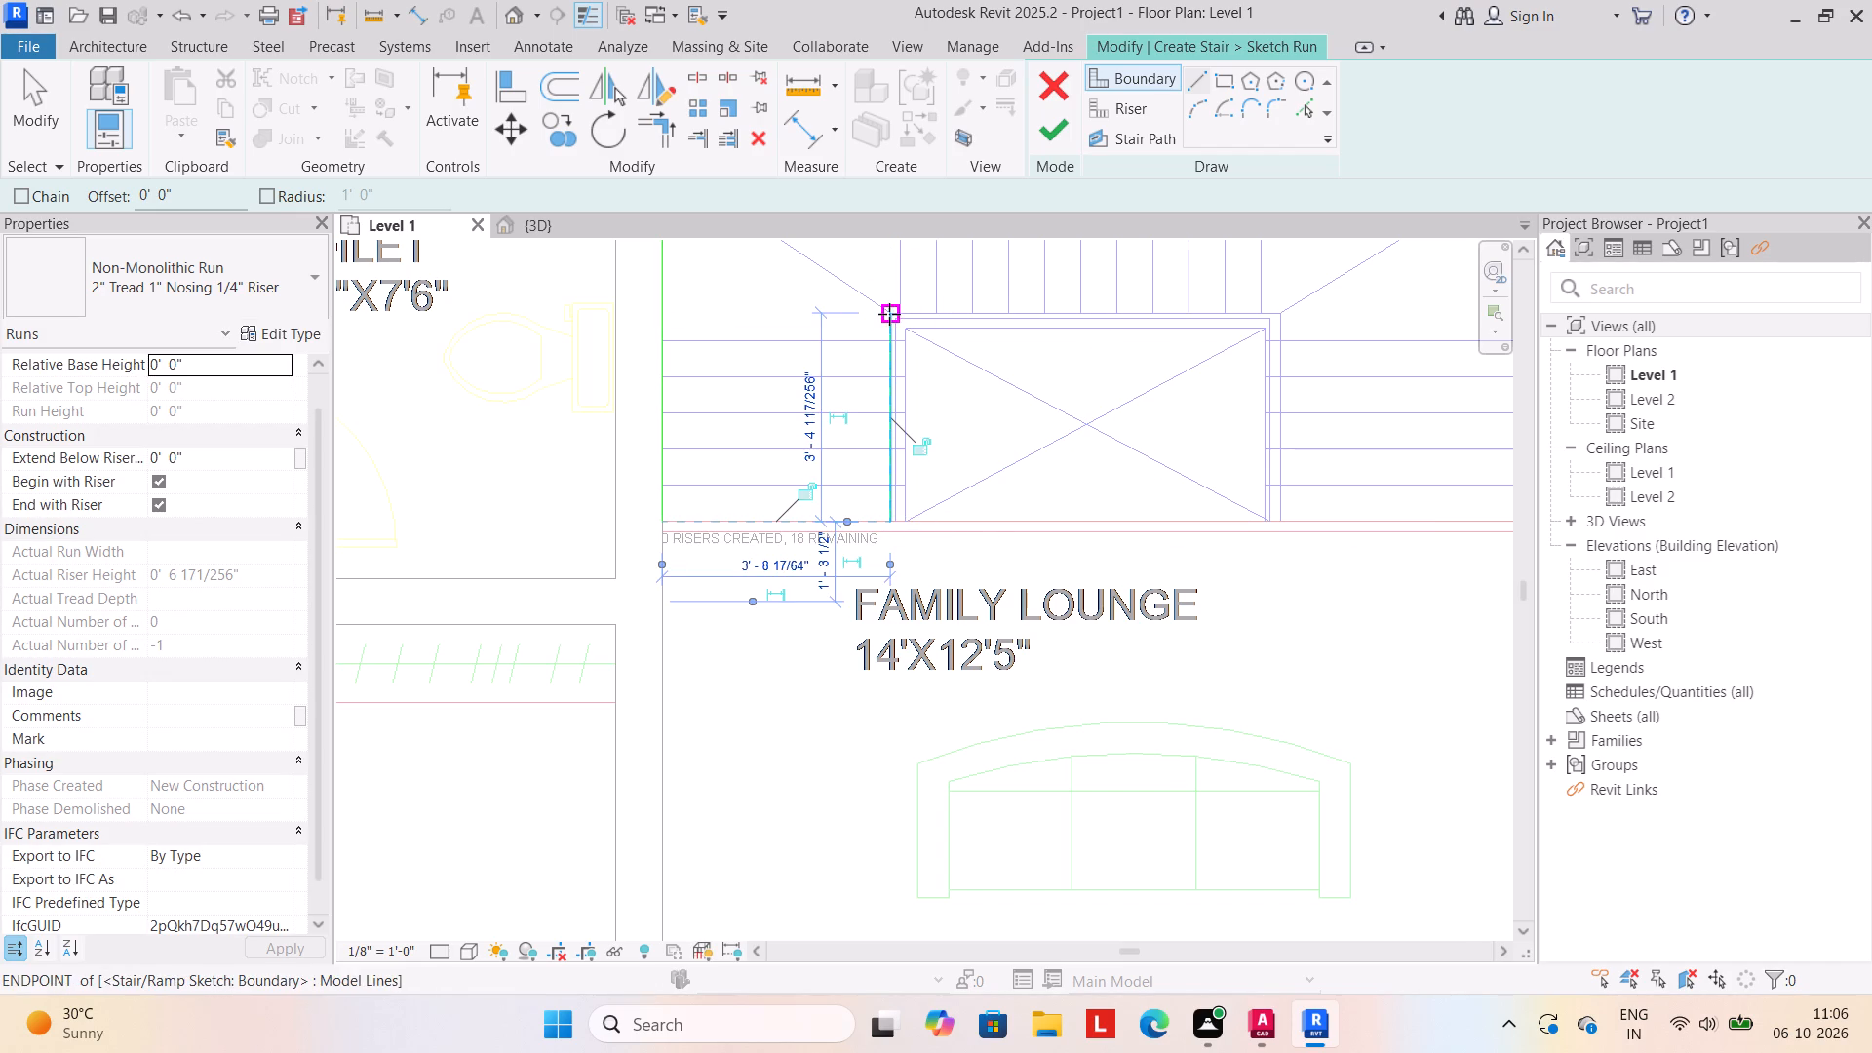
left_click_drag(889, 314, 909, 310)
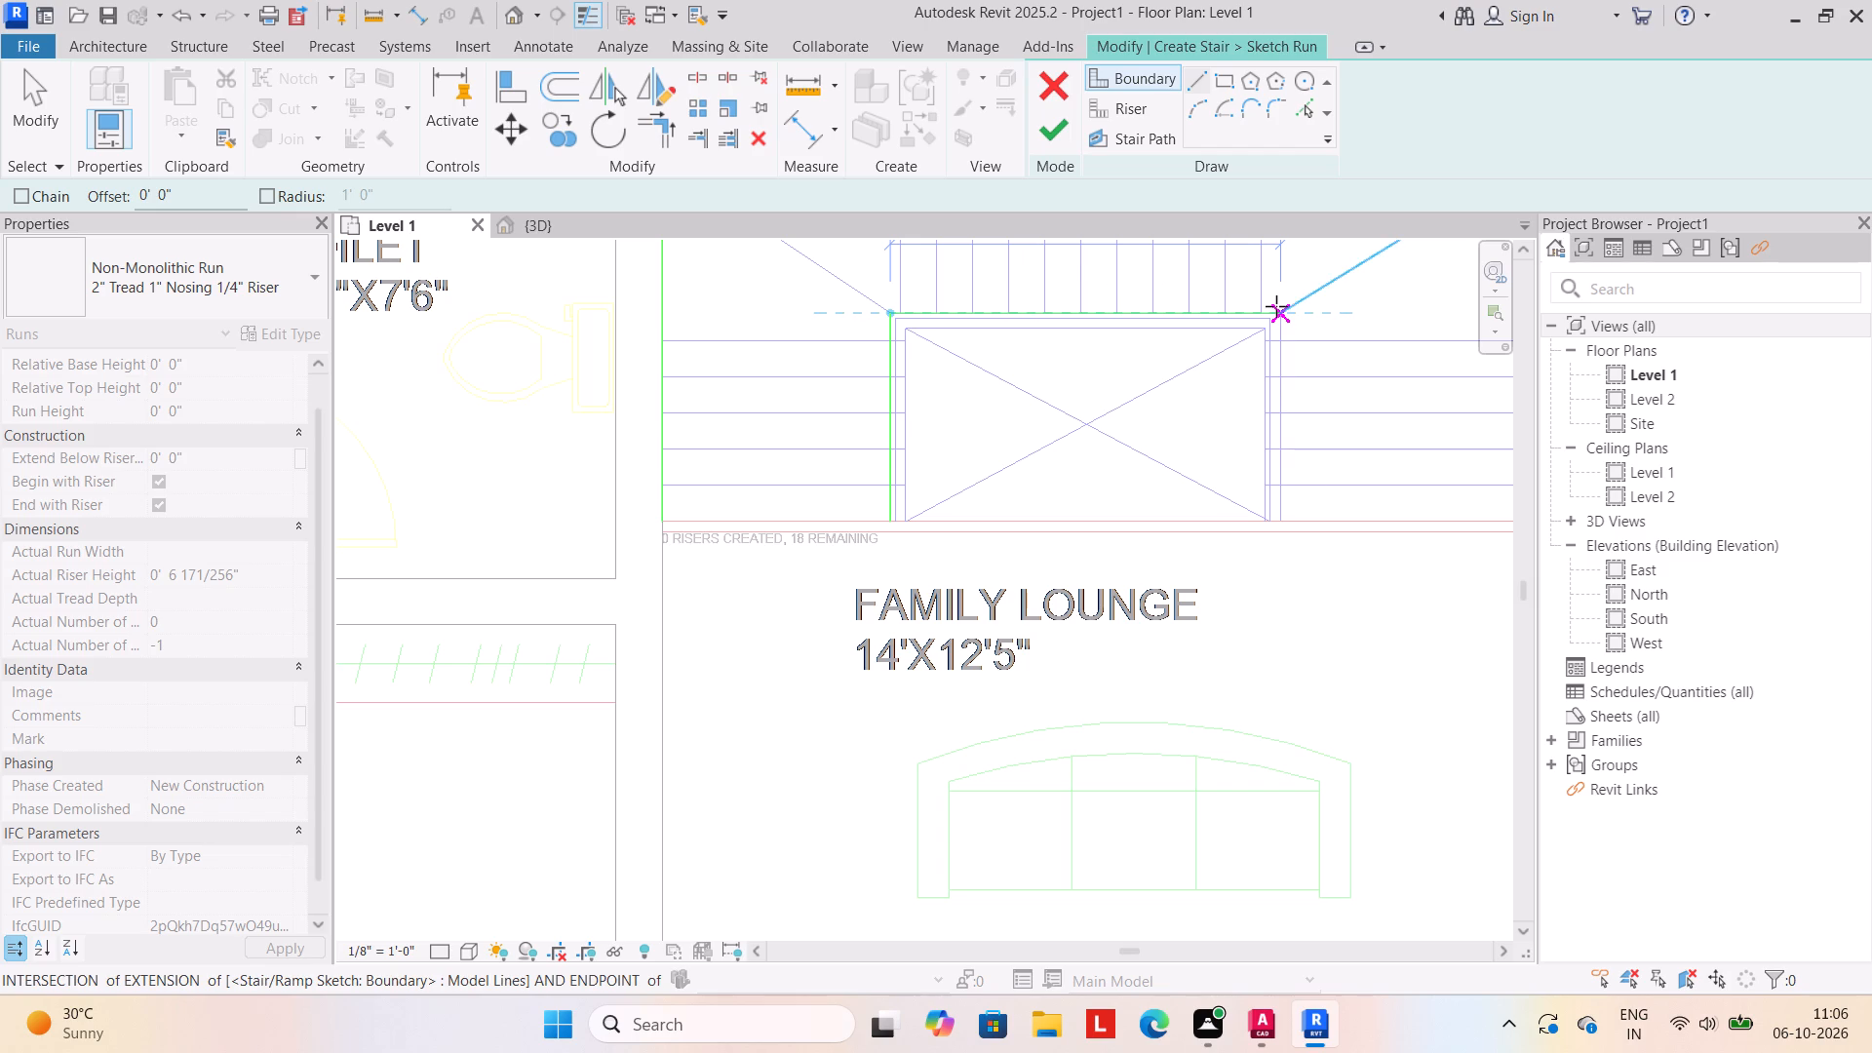
left_click(1276, 306)
left_click_drag(1280, 313, 1280, 325)
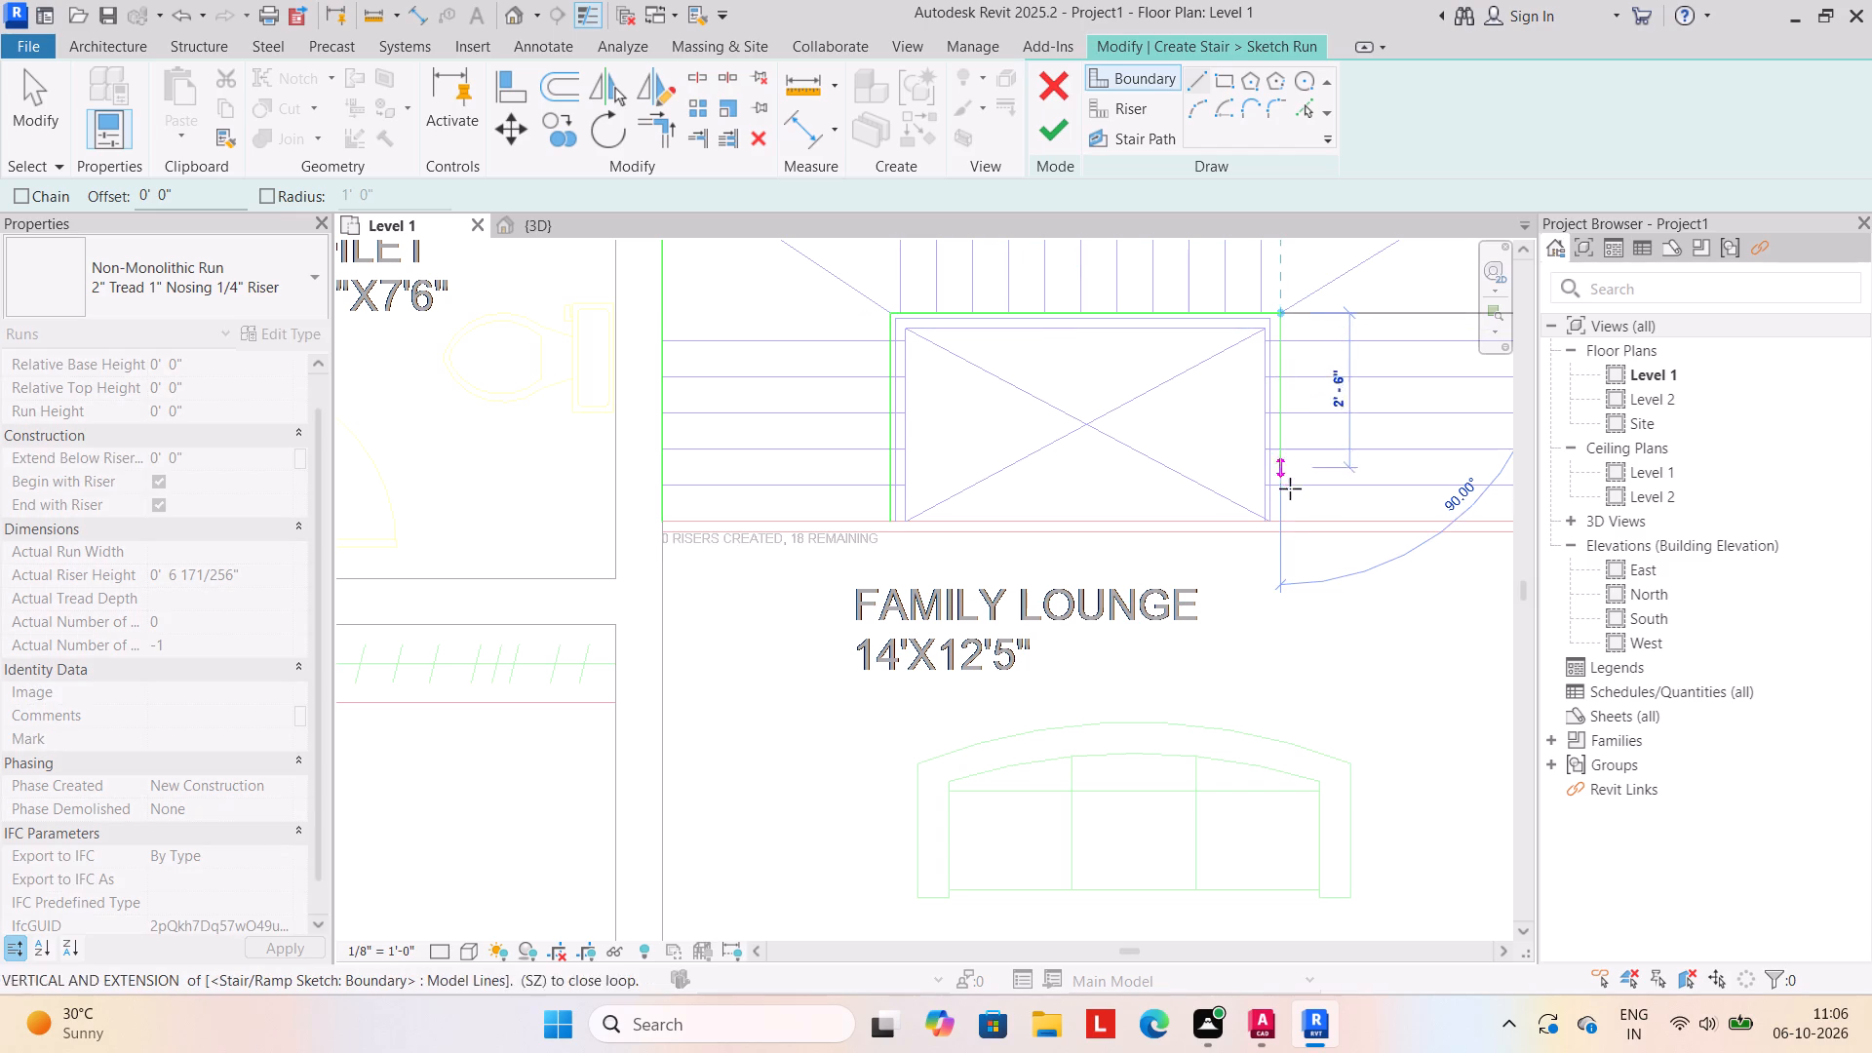
left_click(1283, 520)
key("Escape")
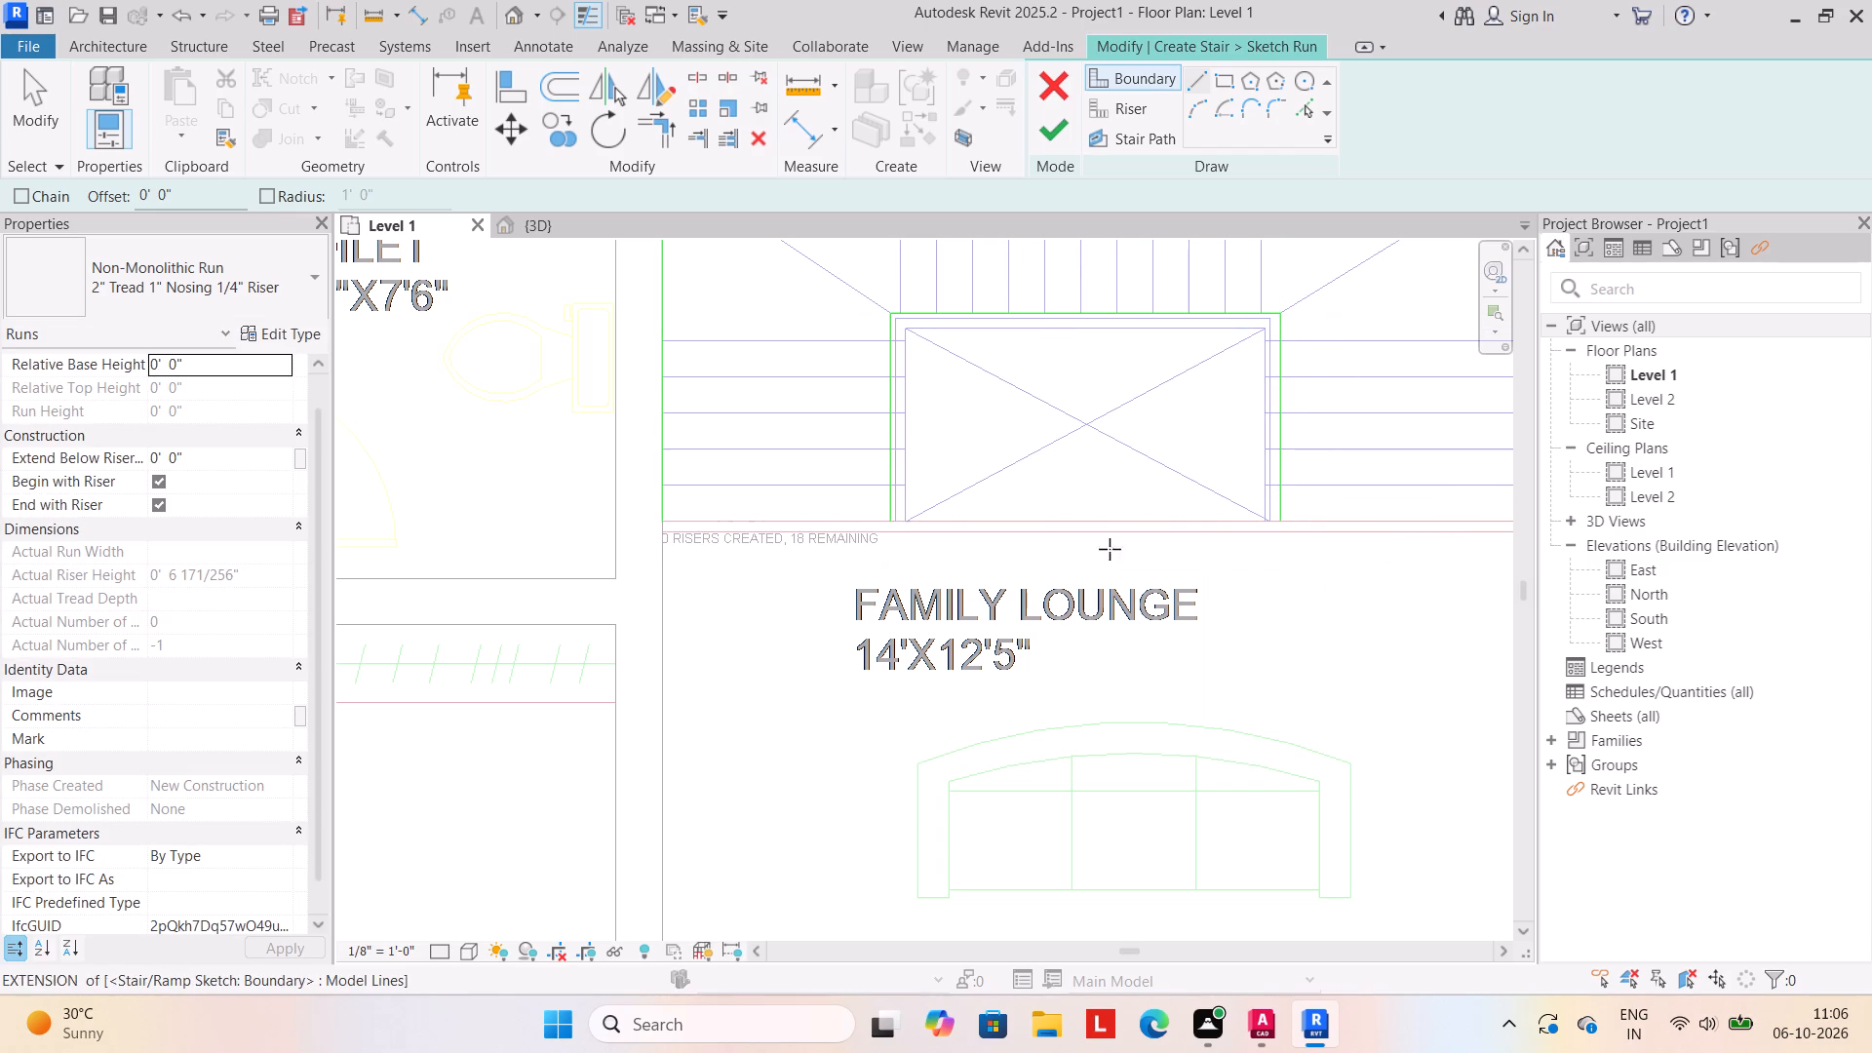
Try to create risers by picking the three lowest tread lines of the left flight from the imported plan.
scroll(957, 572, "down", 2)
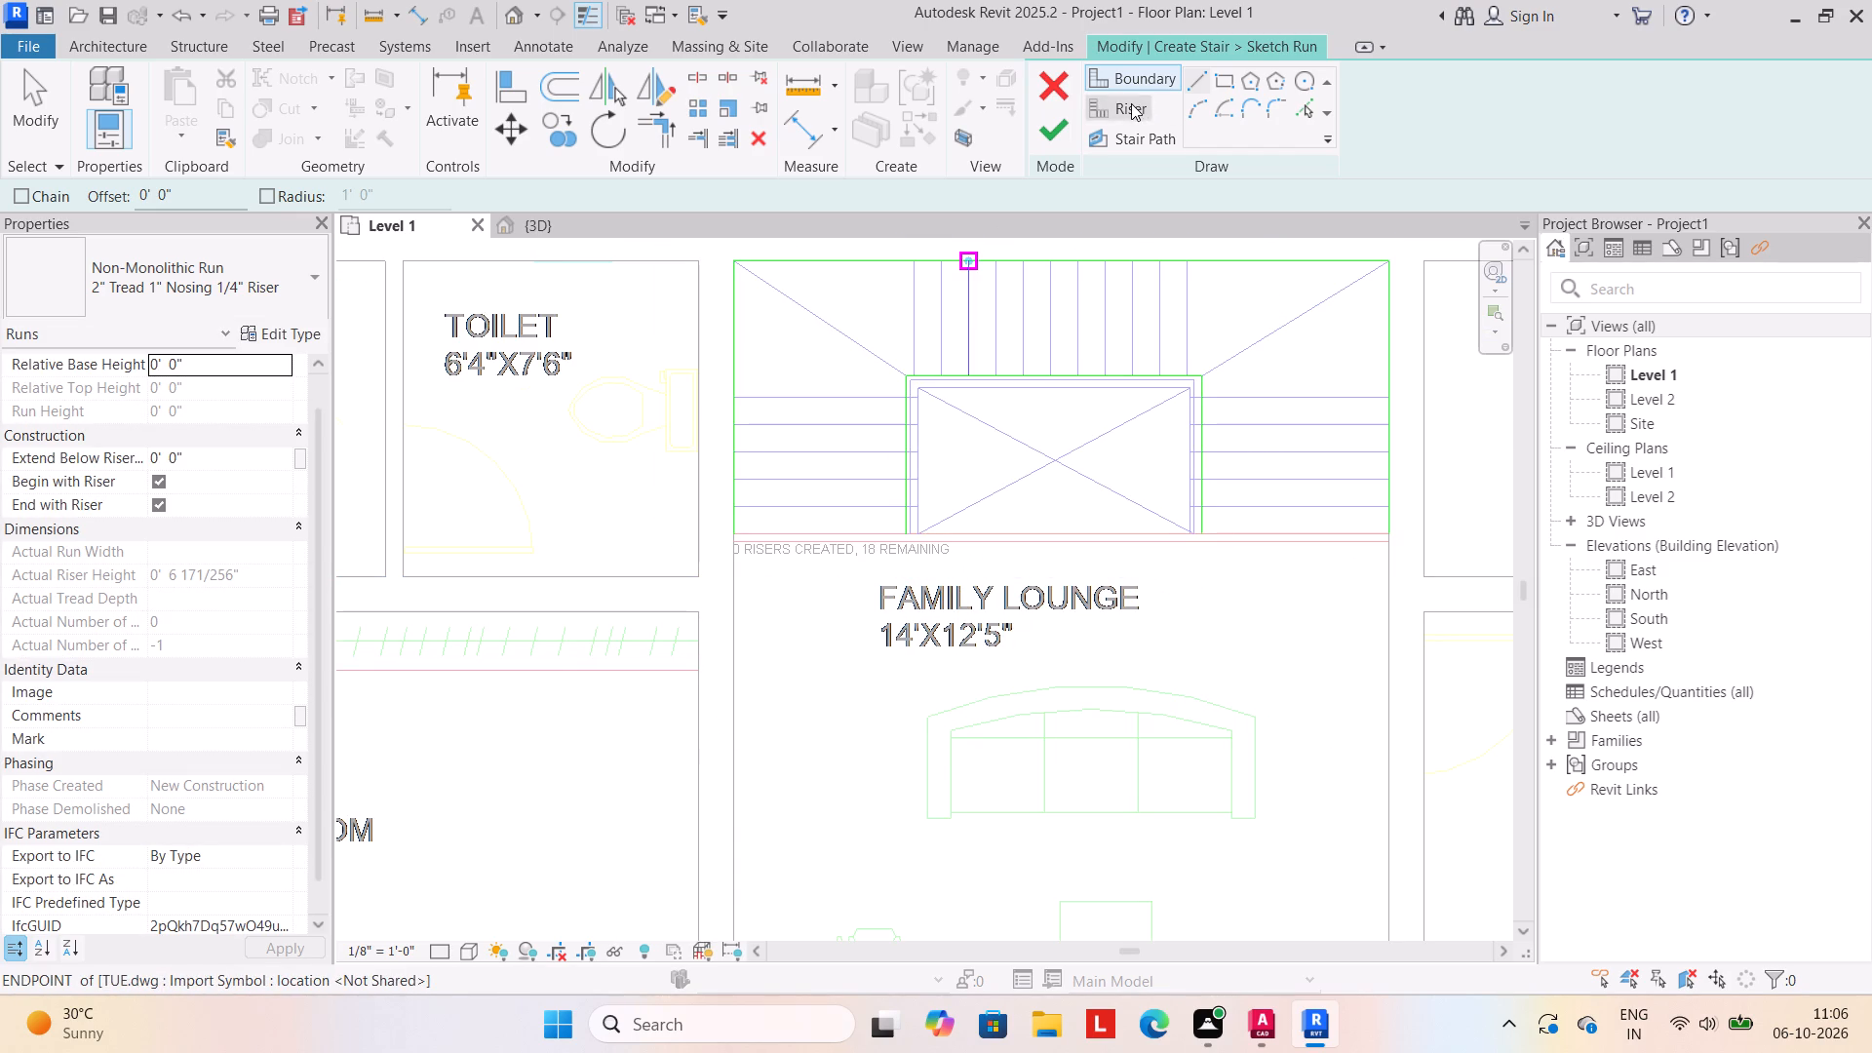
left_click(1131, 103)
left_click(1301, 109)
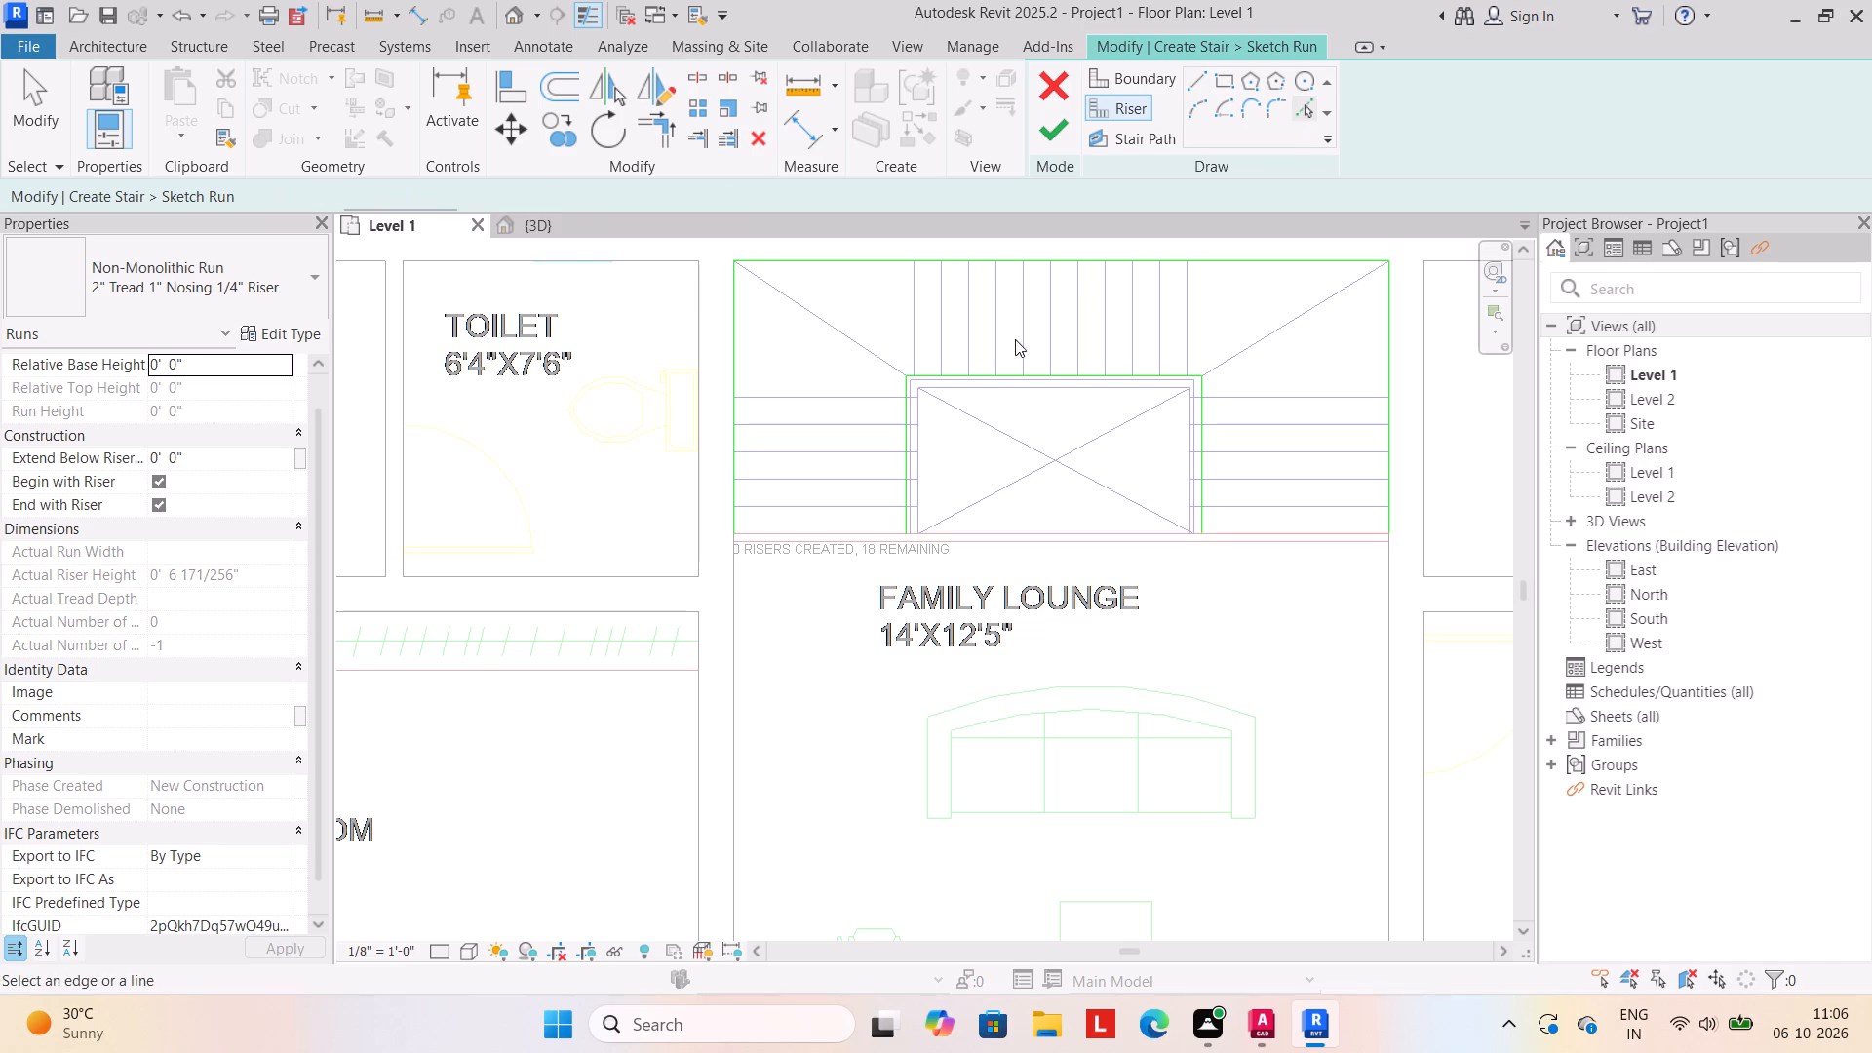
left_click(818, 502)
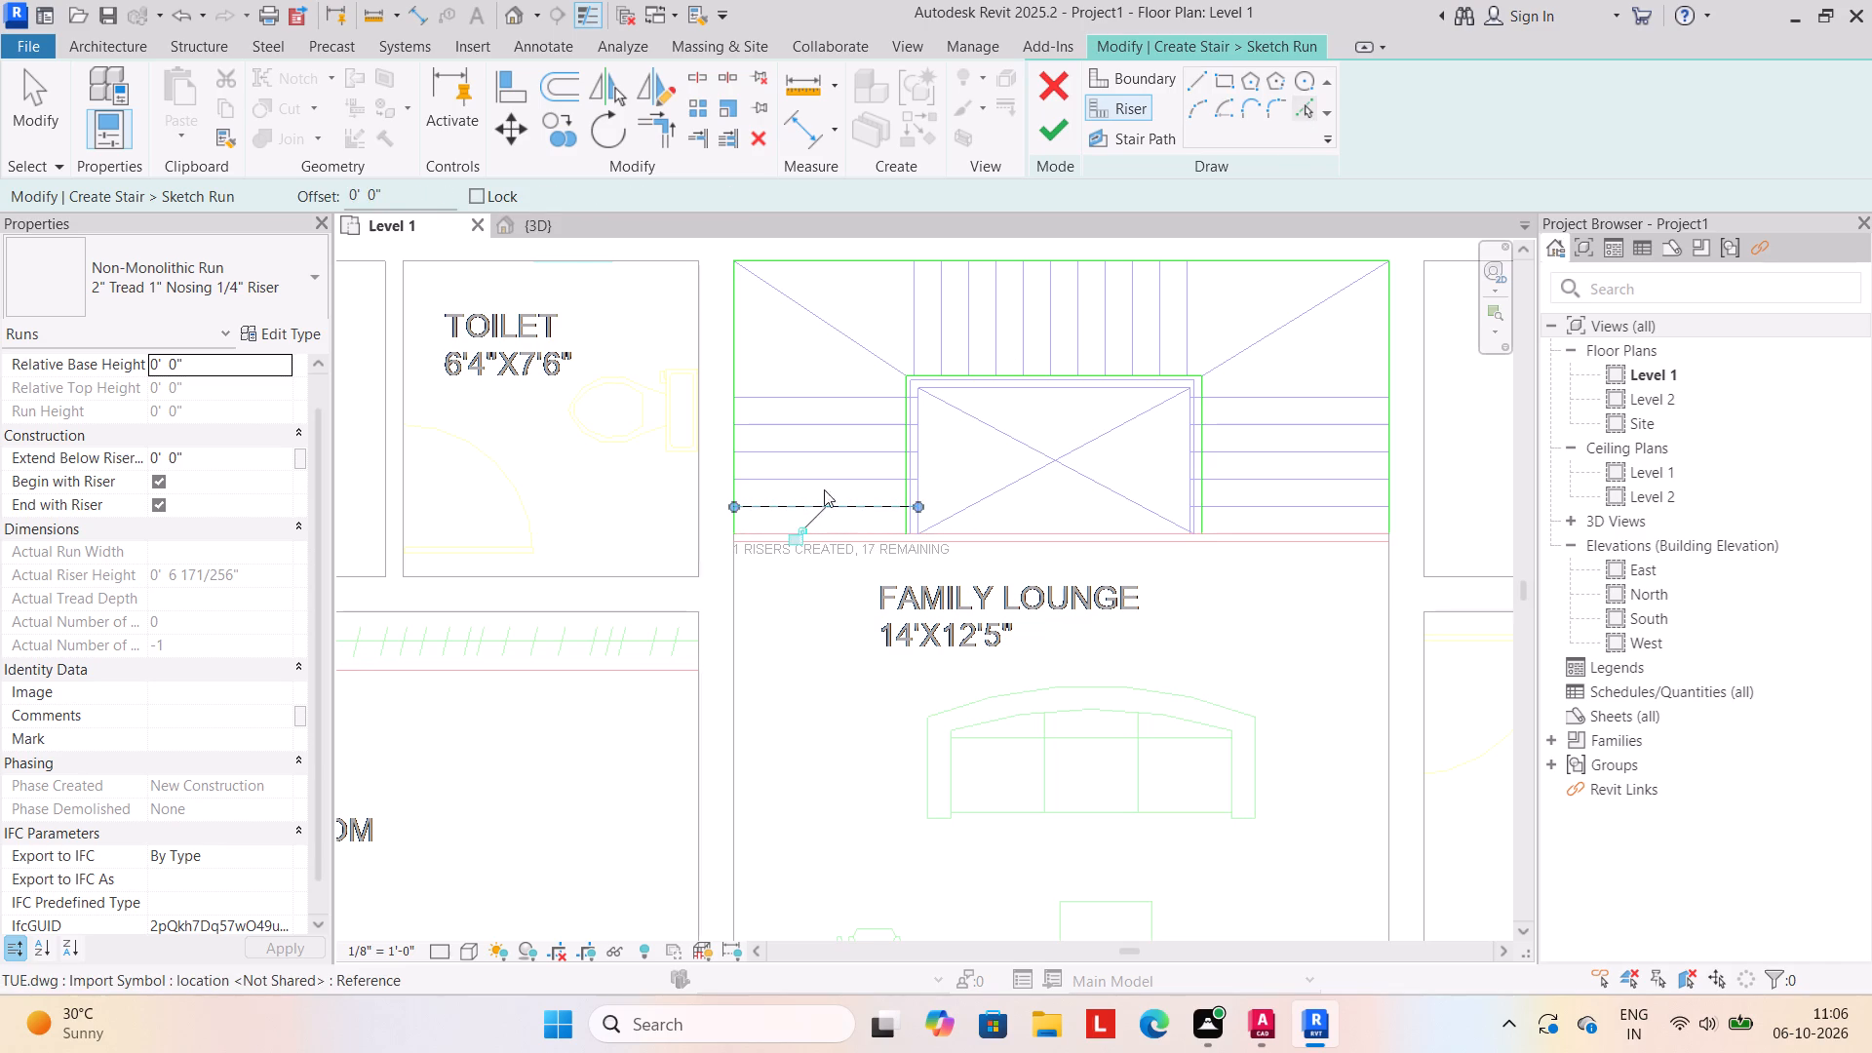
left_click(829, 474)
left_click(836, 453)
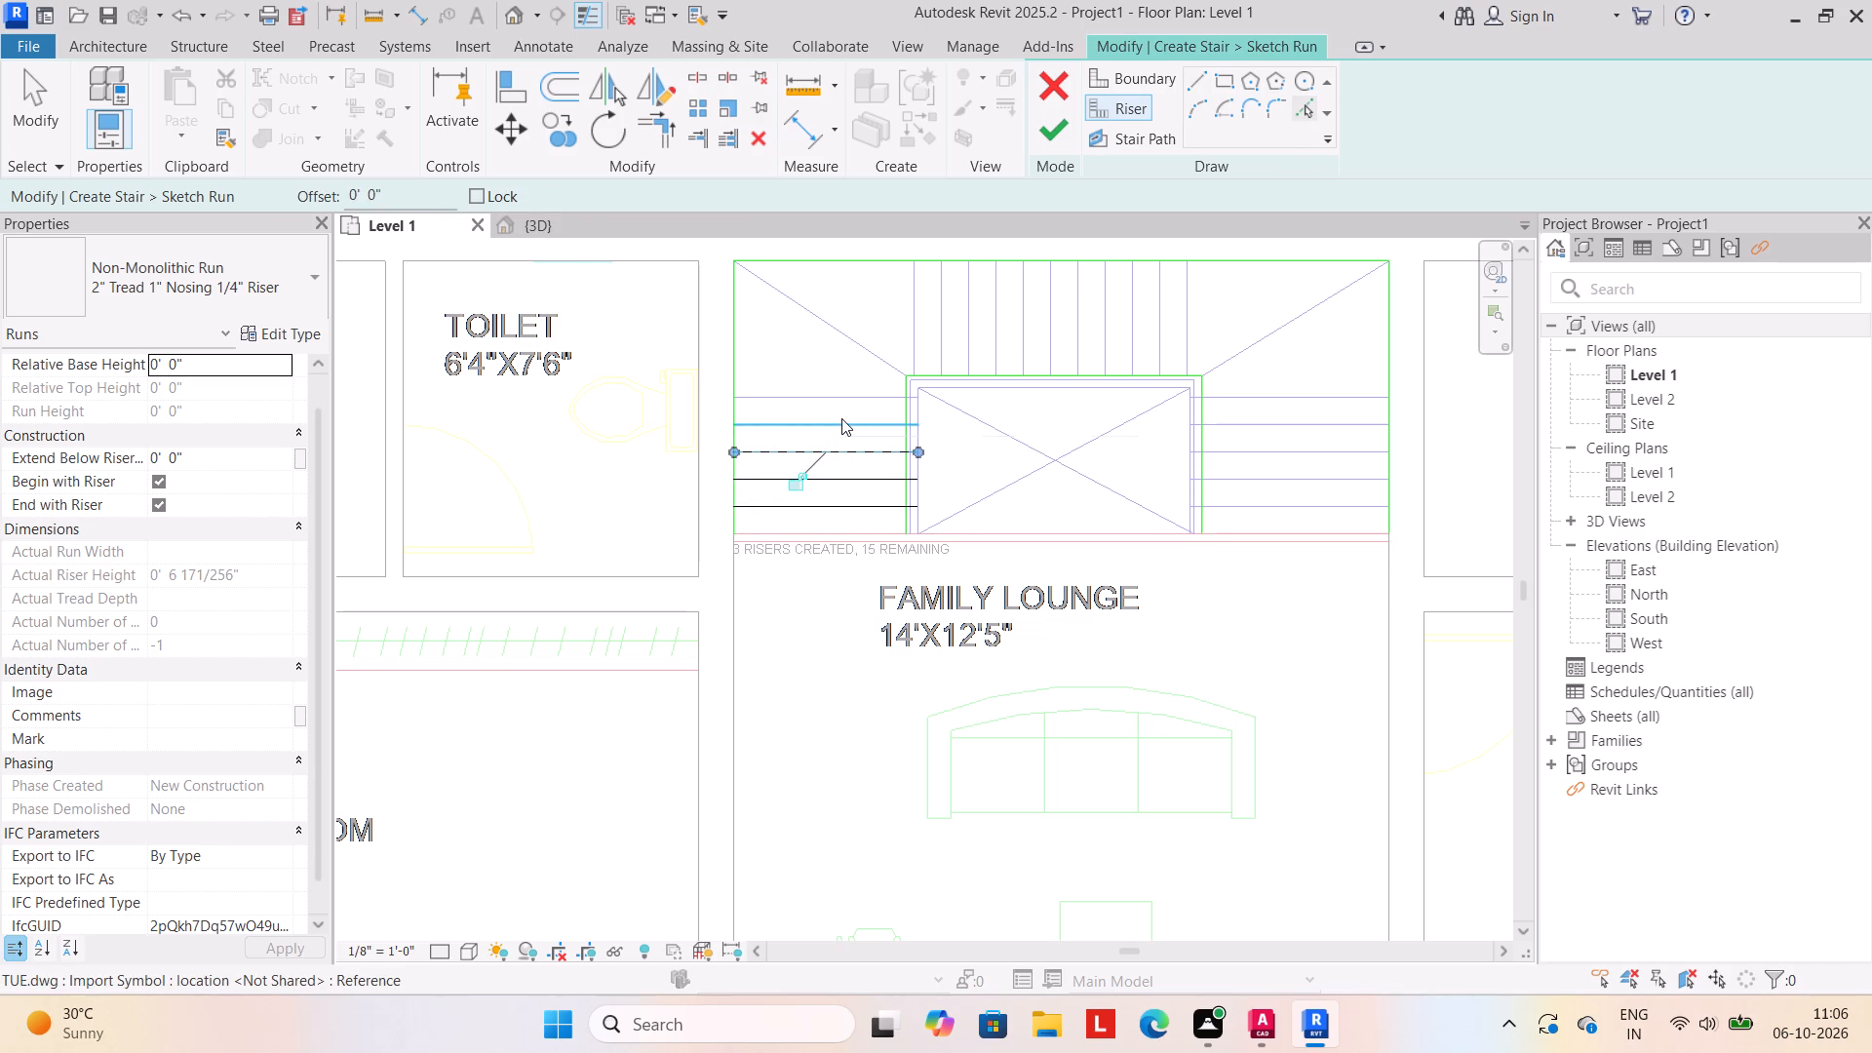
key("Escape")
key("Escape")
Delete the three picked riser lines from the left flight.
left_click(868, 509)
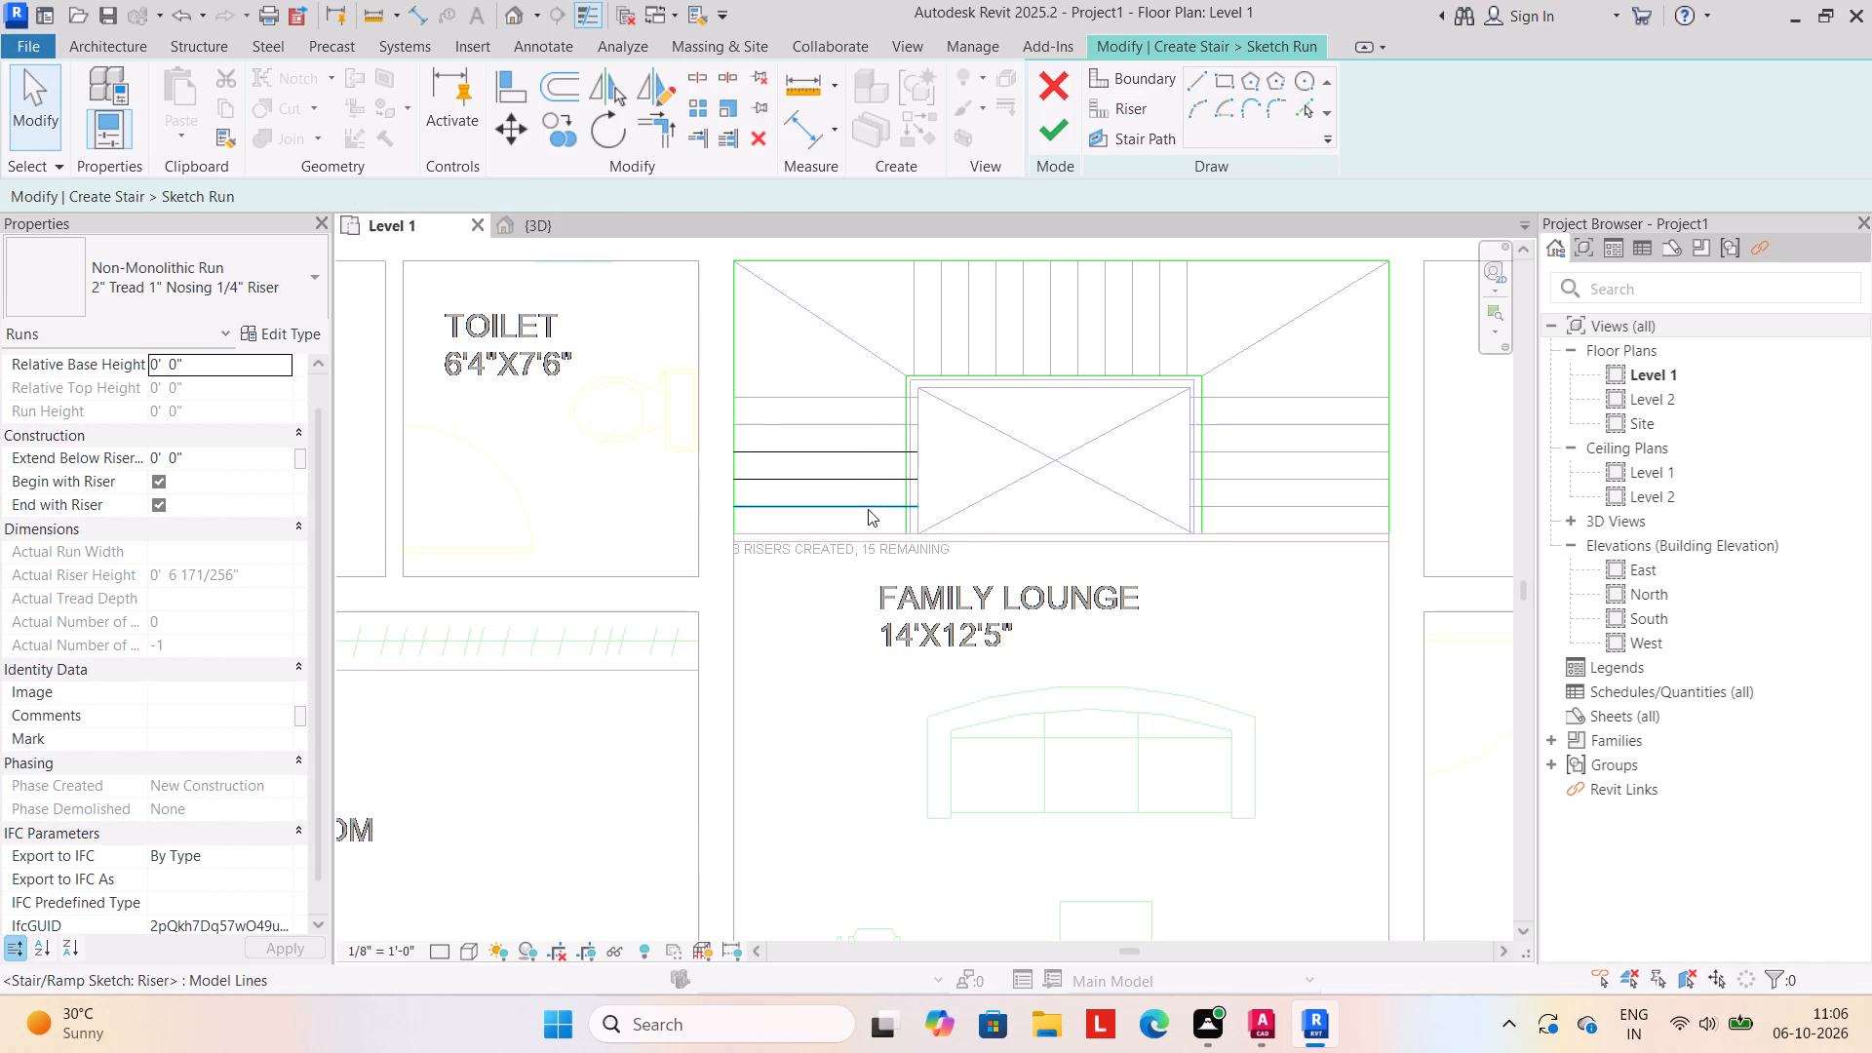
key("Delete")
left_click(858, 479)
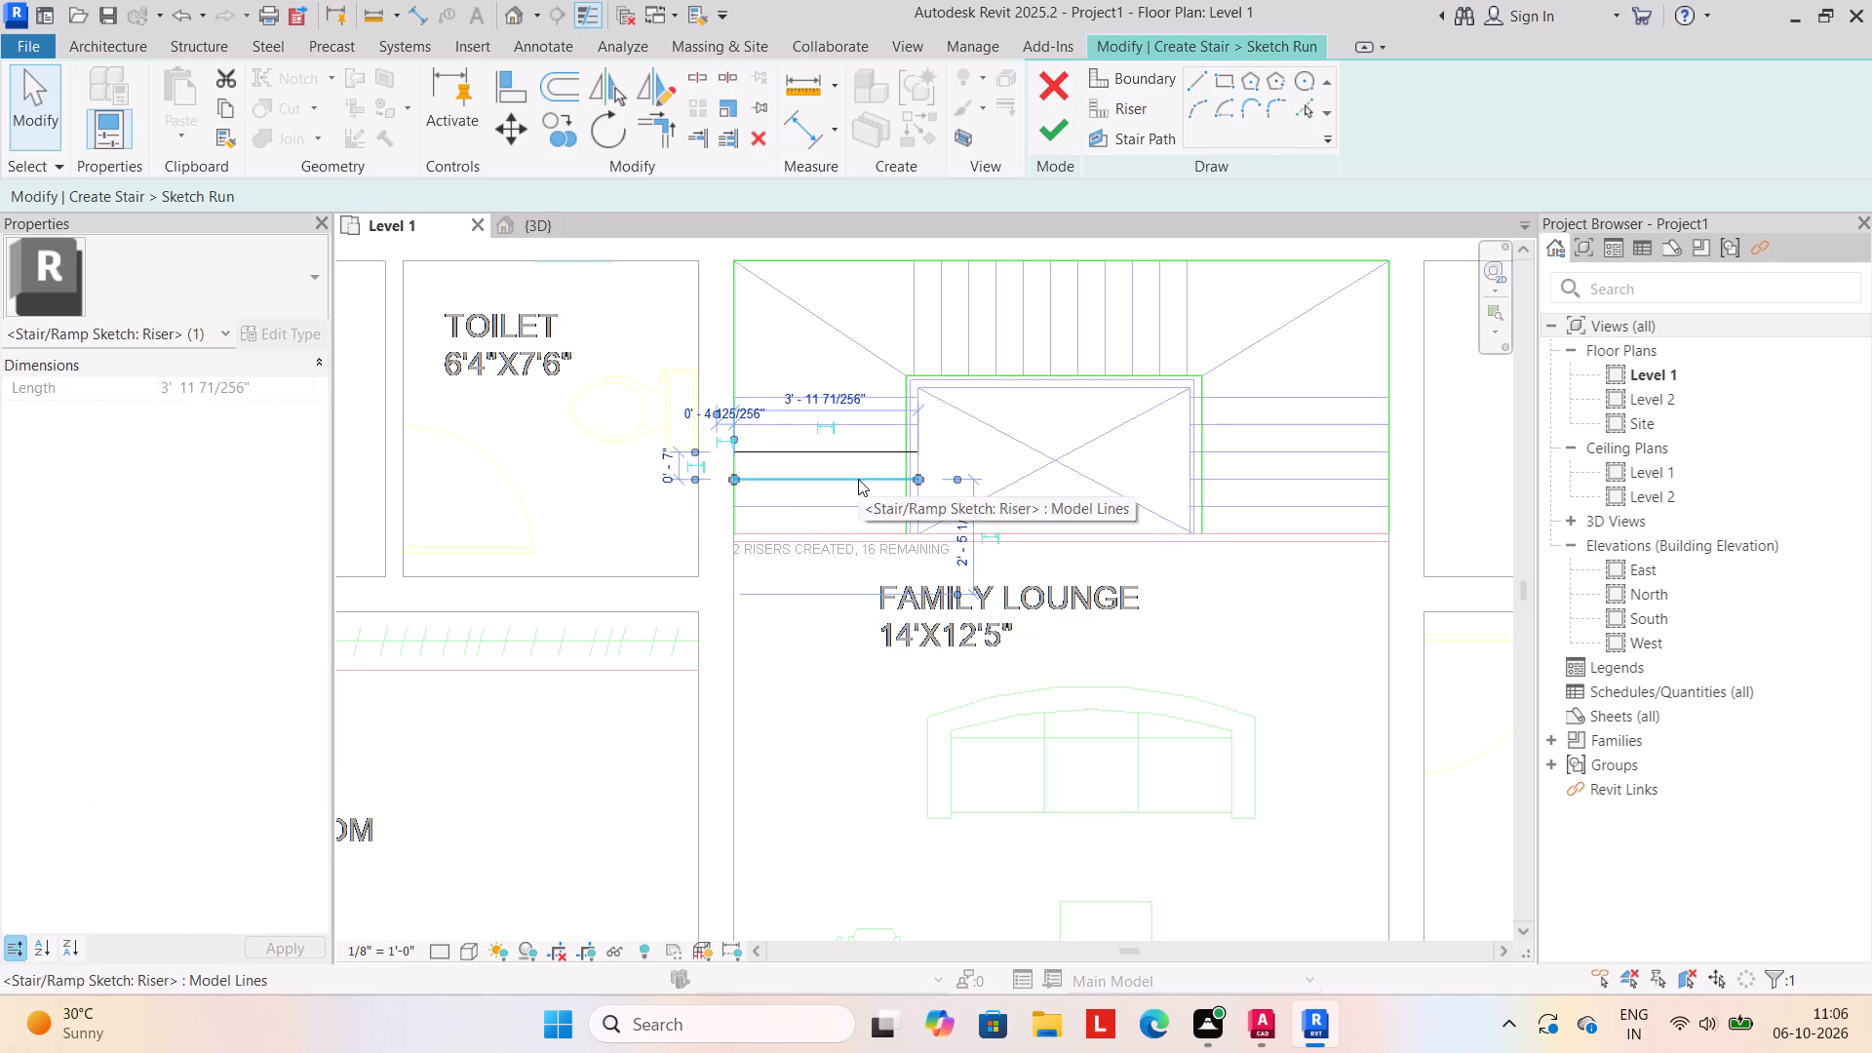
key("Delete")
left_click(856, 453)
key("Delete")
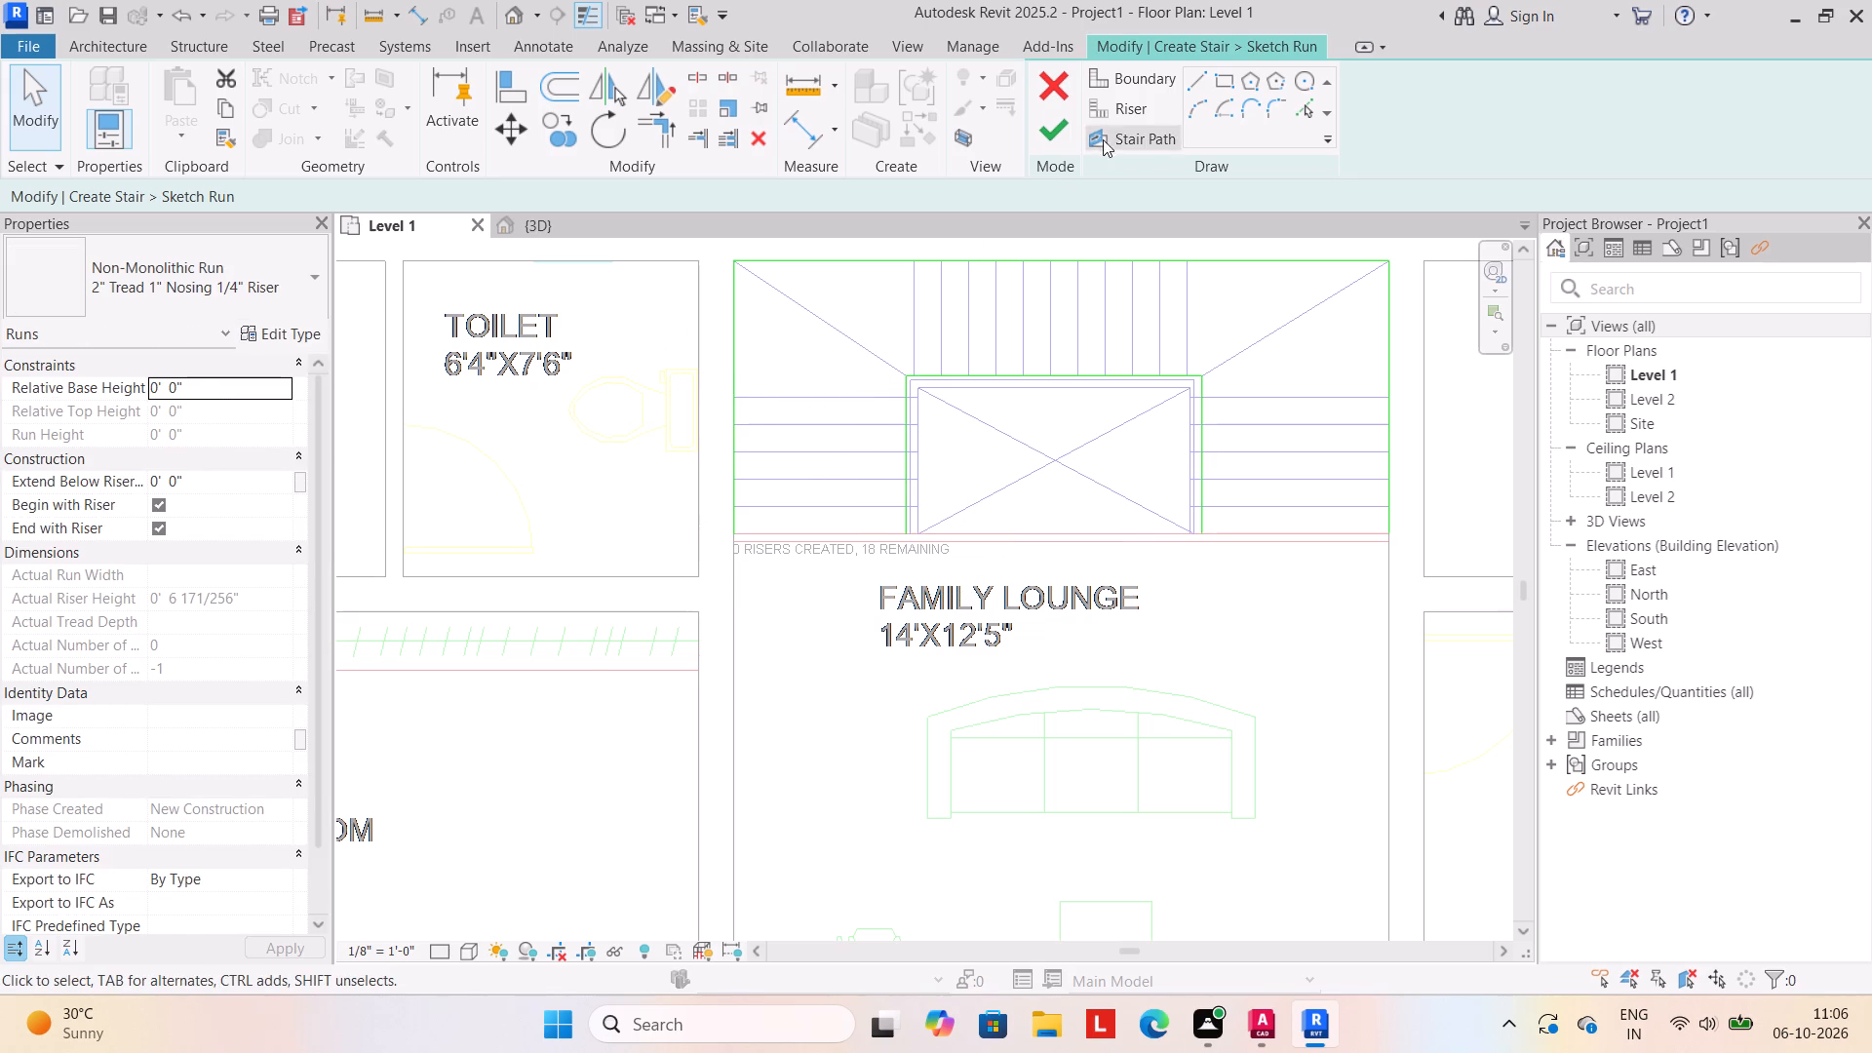
Draw the left flight's three lowest riser lines between the inner and outer boundaries, each about 3'-8" long.
left_click(1111, 102)
left_click(1199, 67)
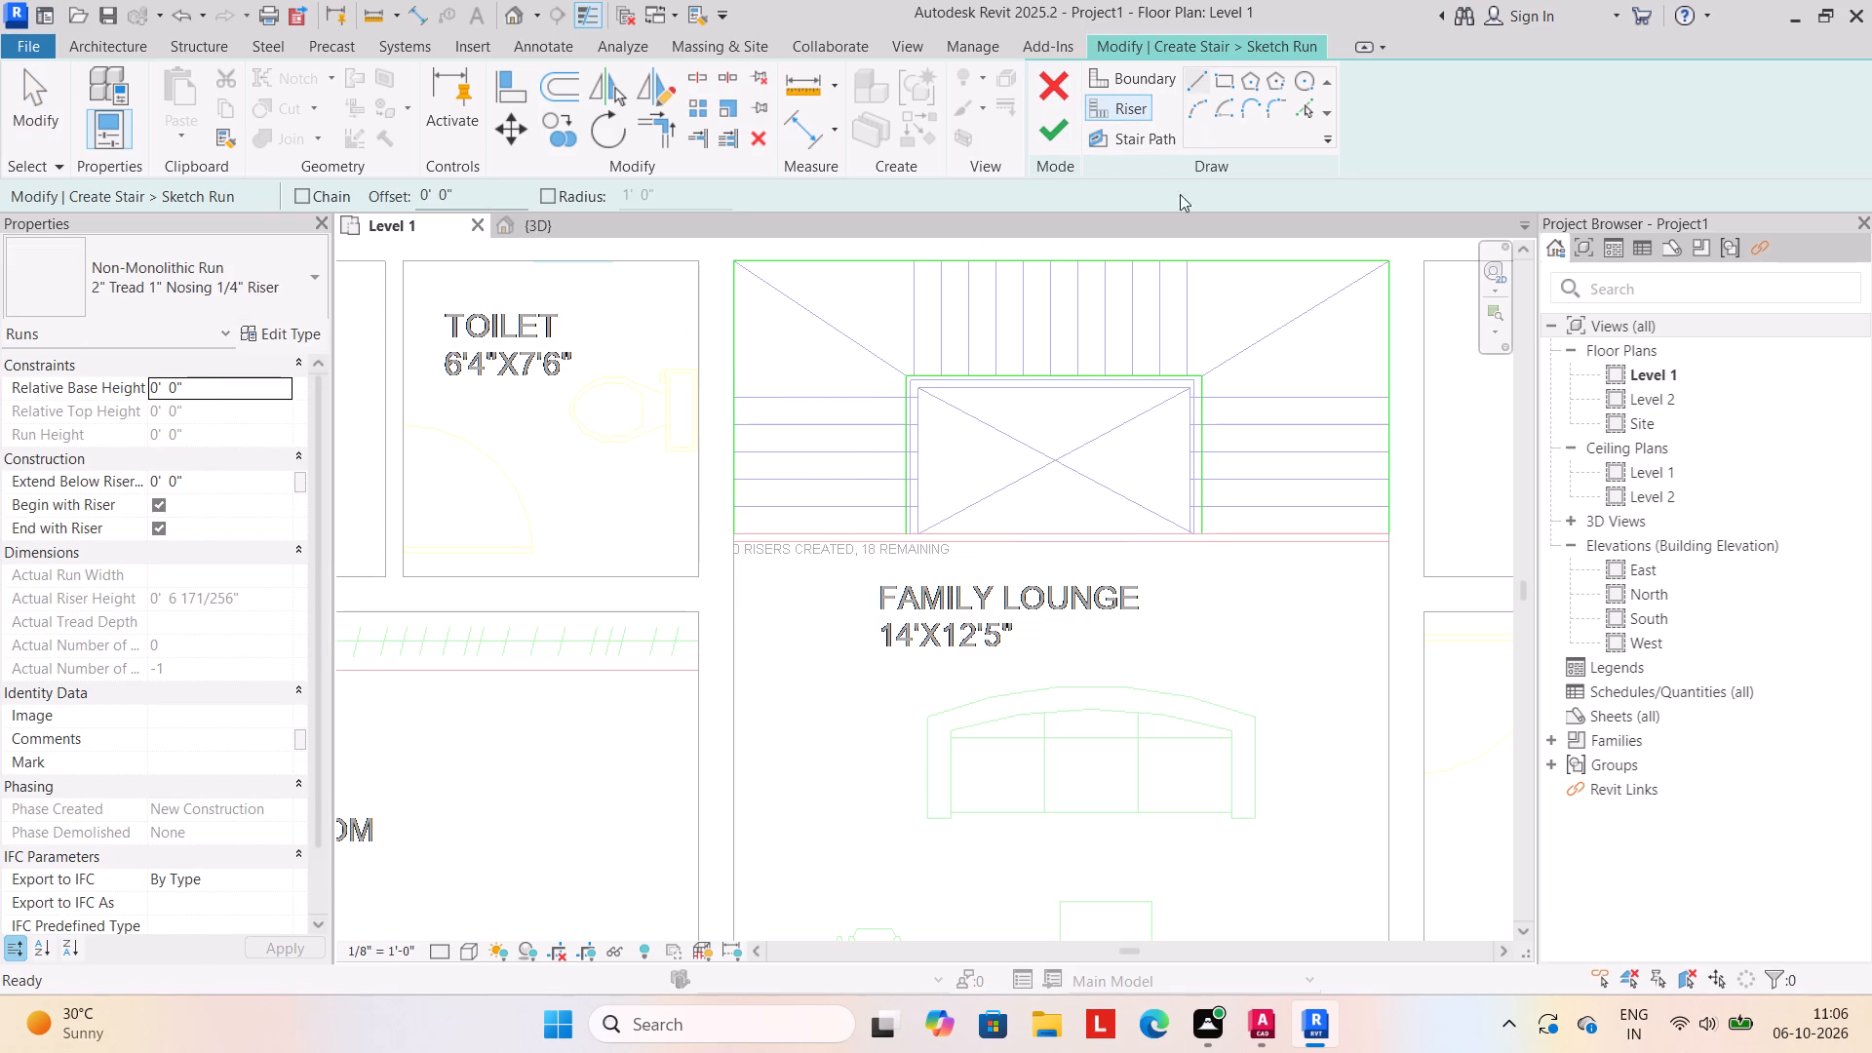
scroll(761, 529, "up", 2)
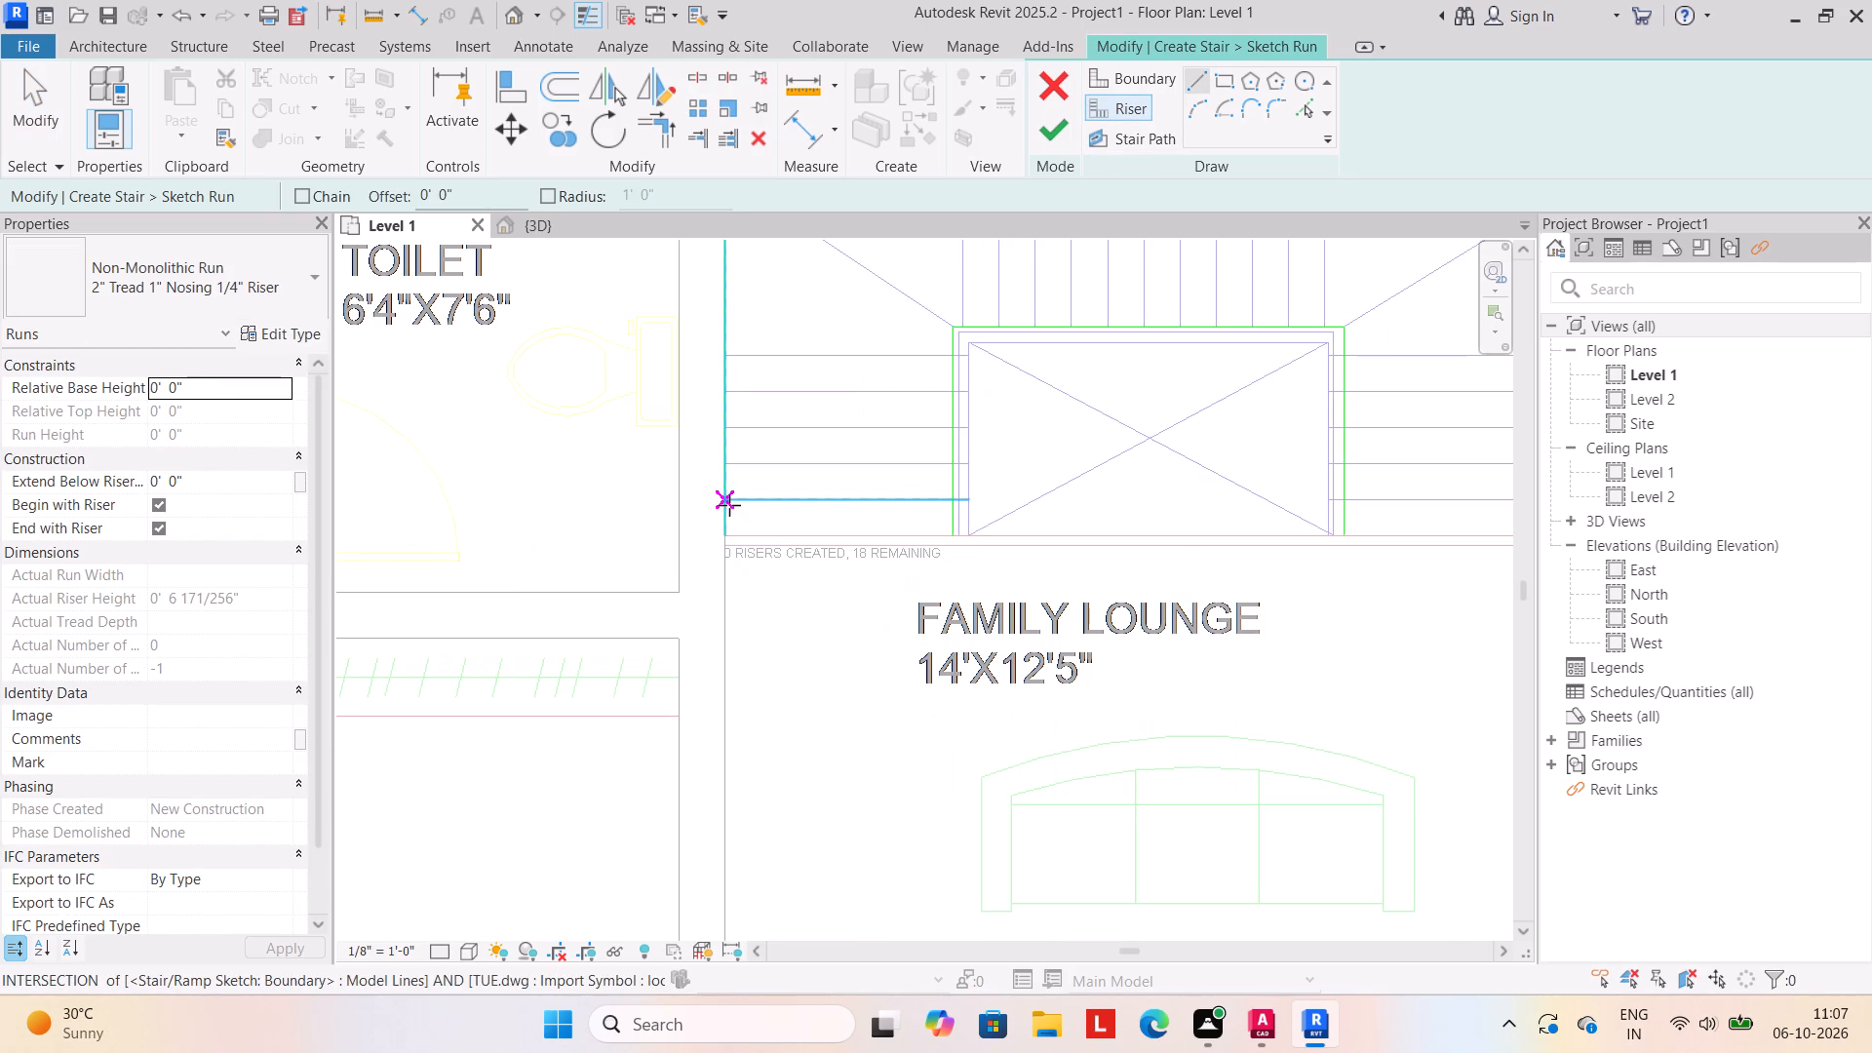
left_click(721, 502)
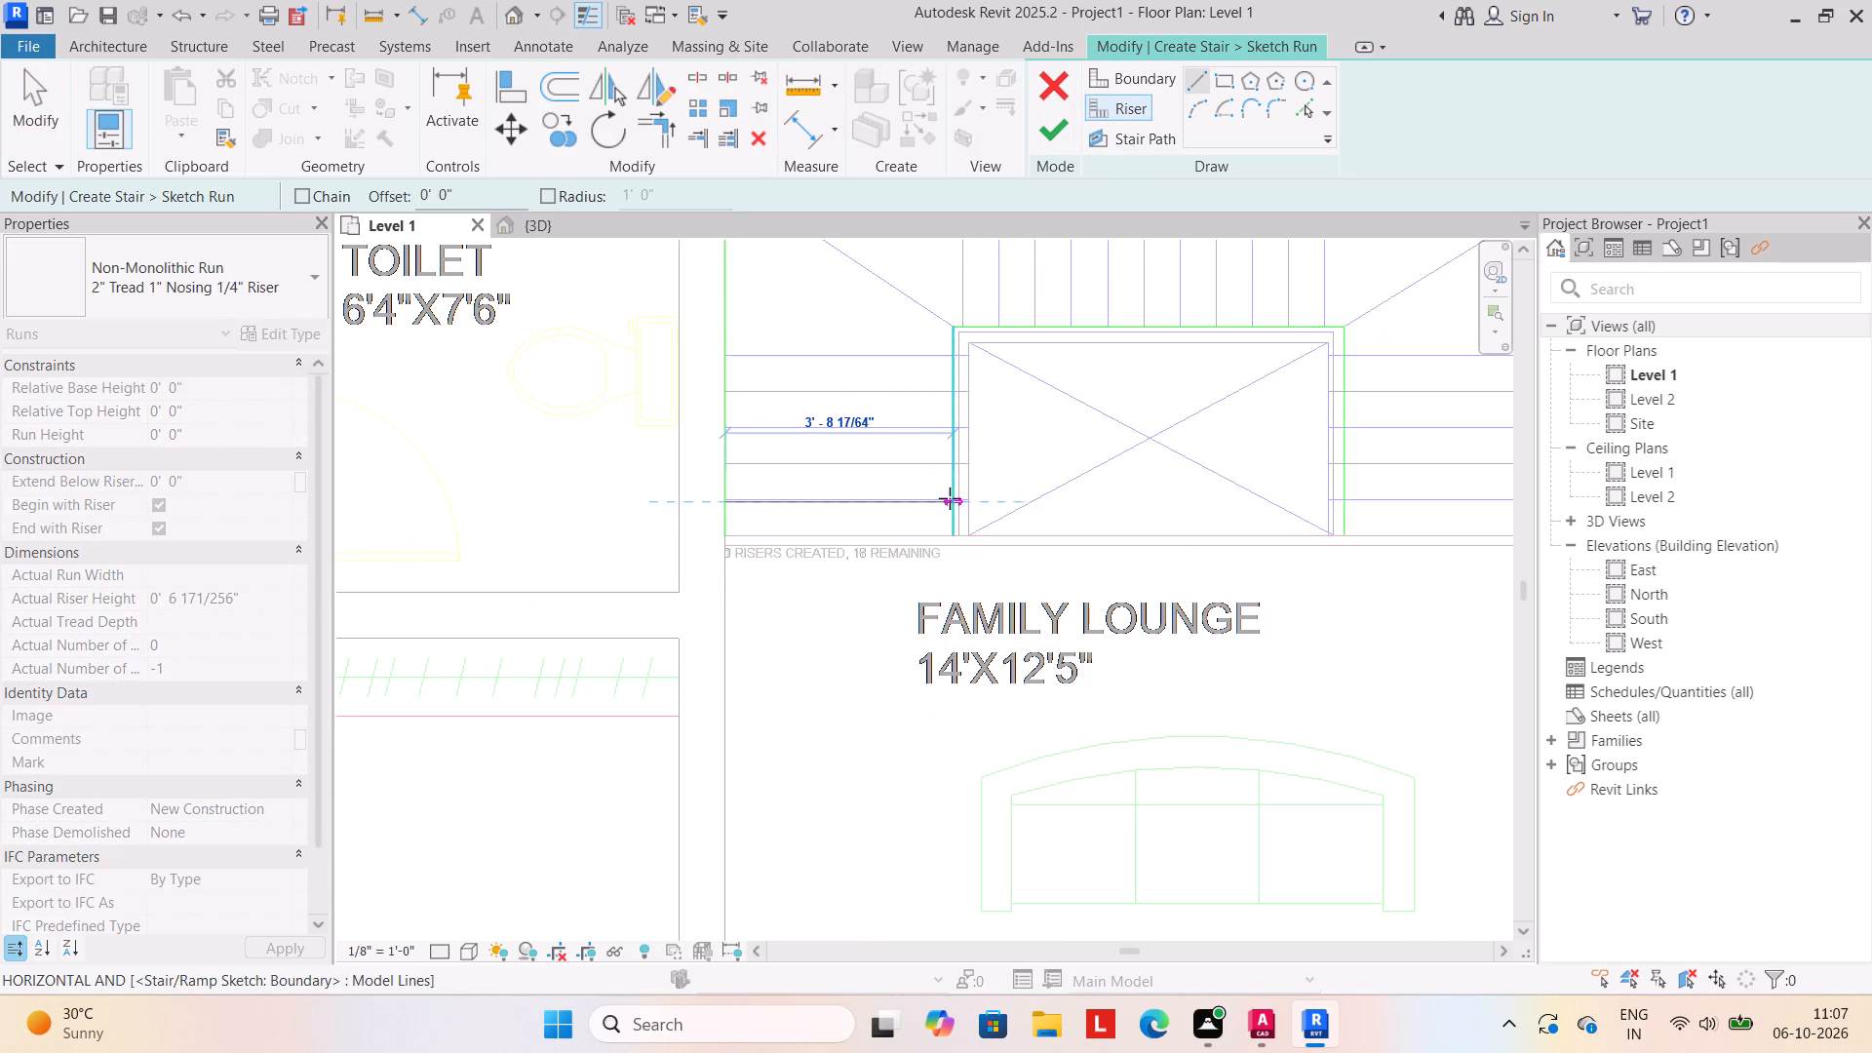
left_click(954, 499)
key("Escape")
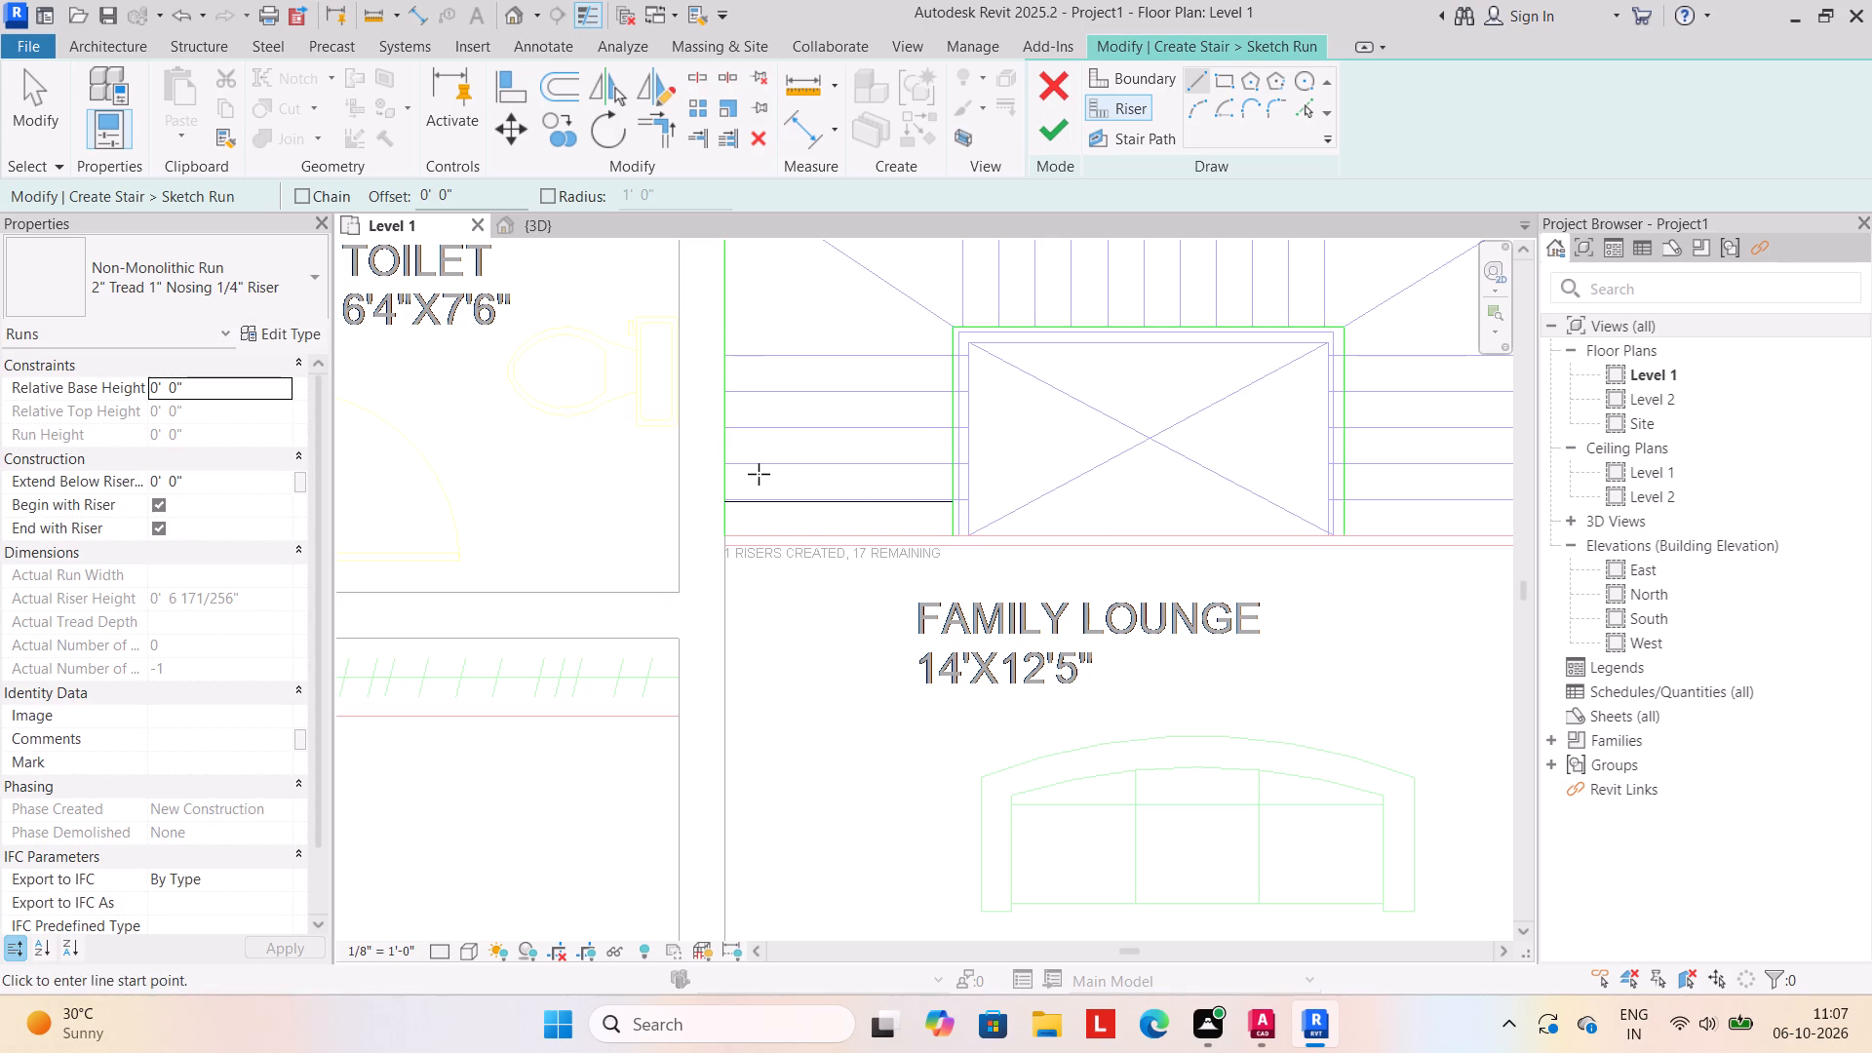
left_click_drag(727, 467, 738, 466)
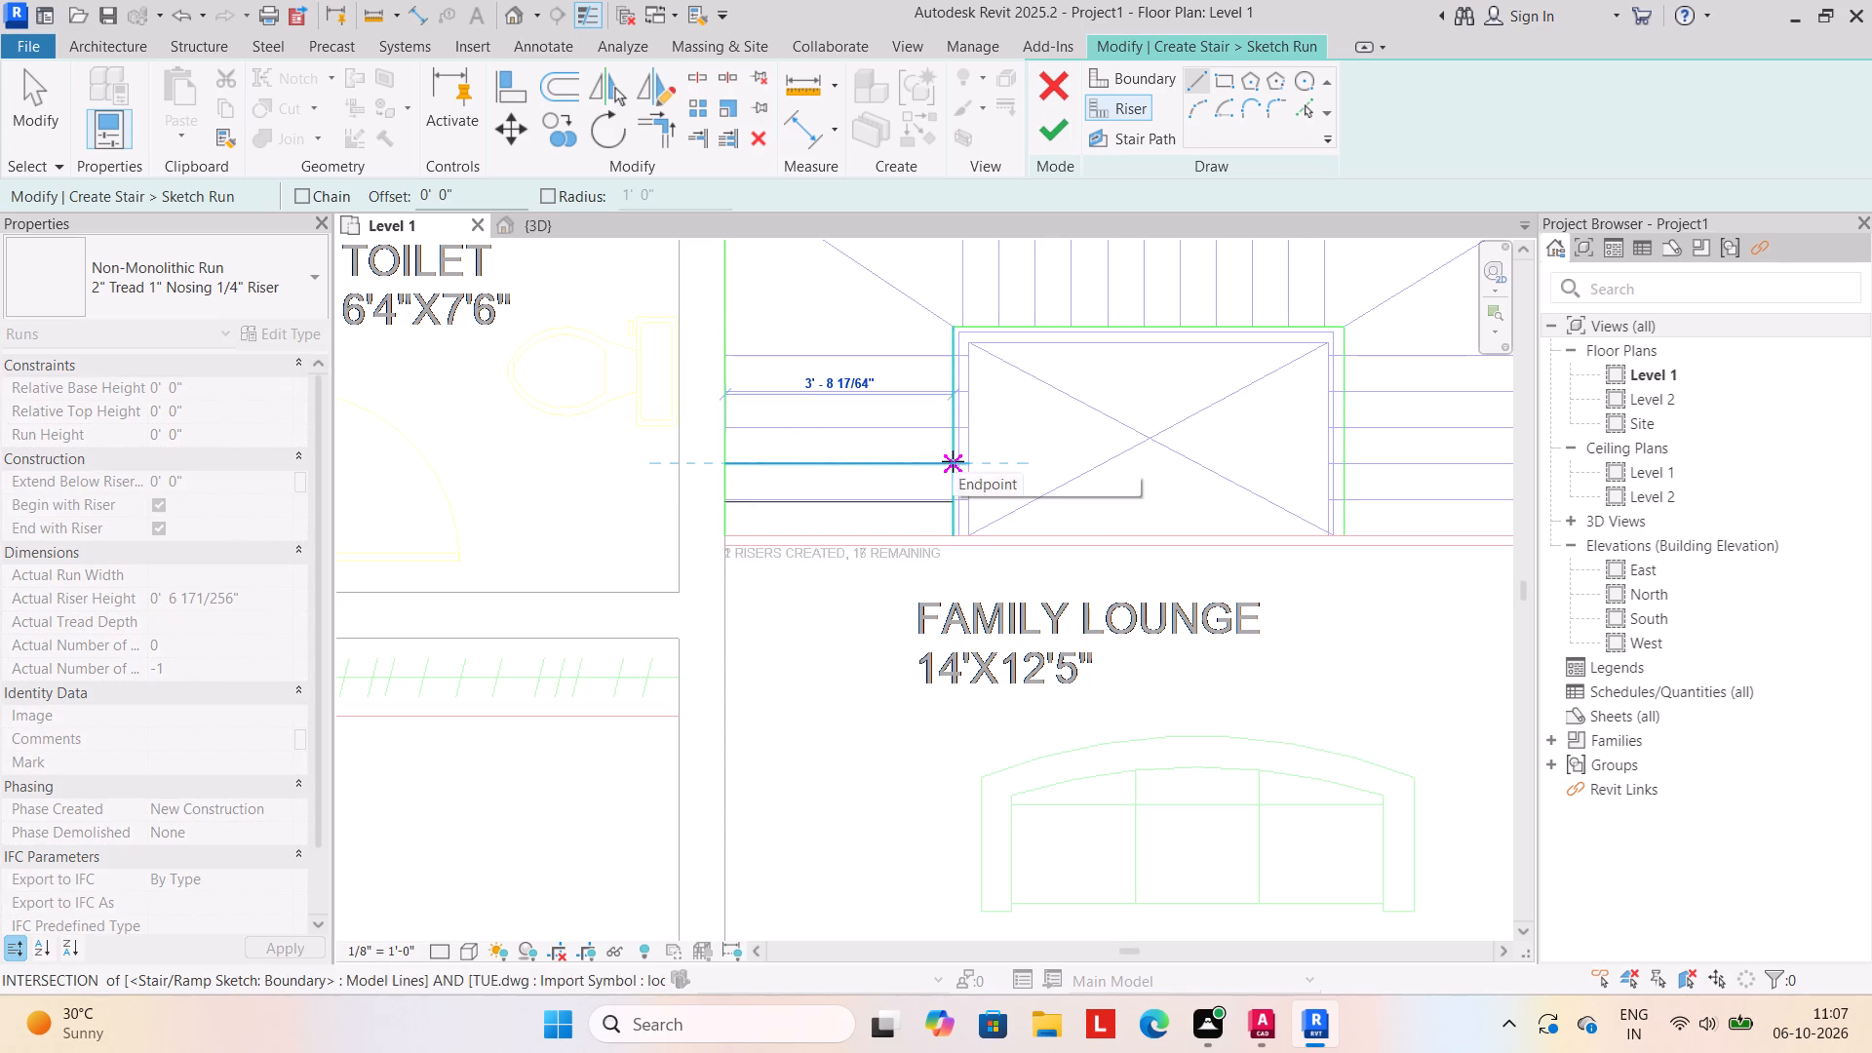
left_click(953, 461)
key("Escape")
left_click(732, 539)
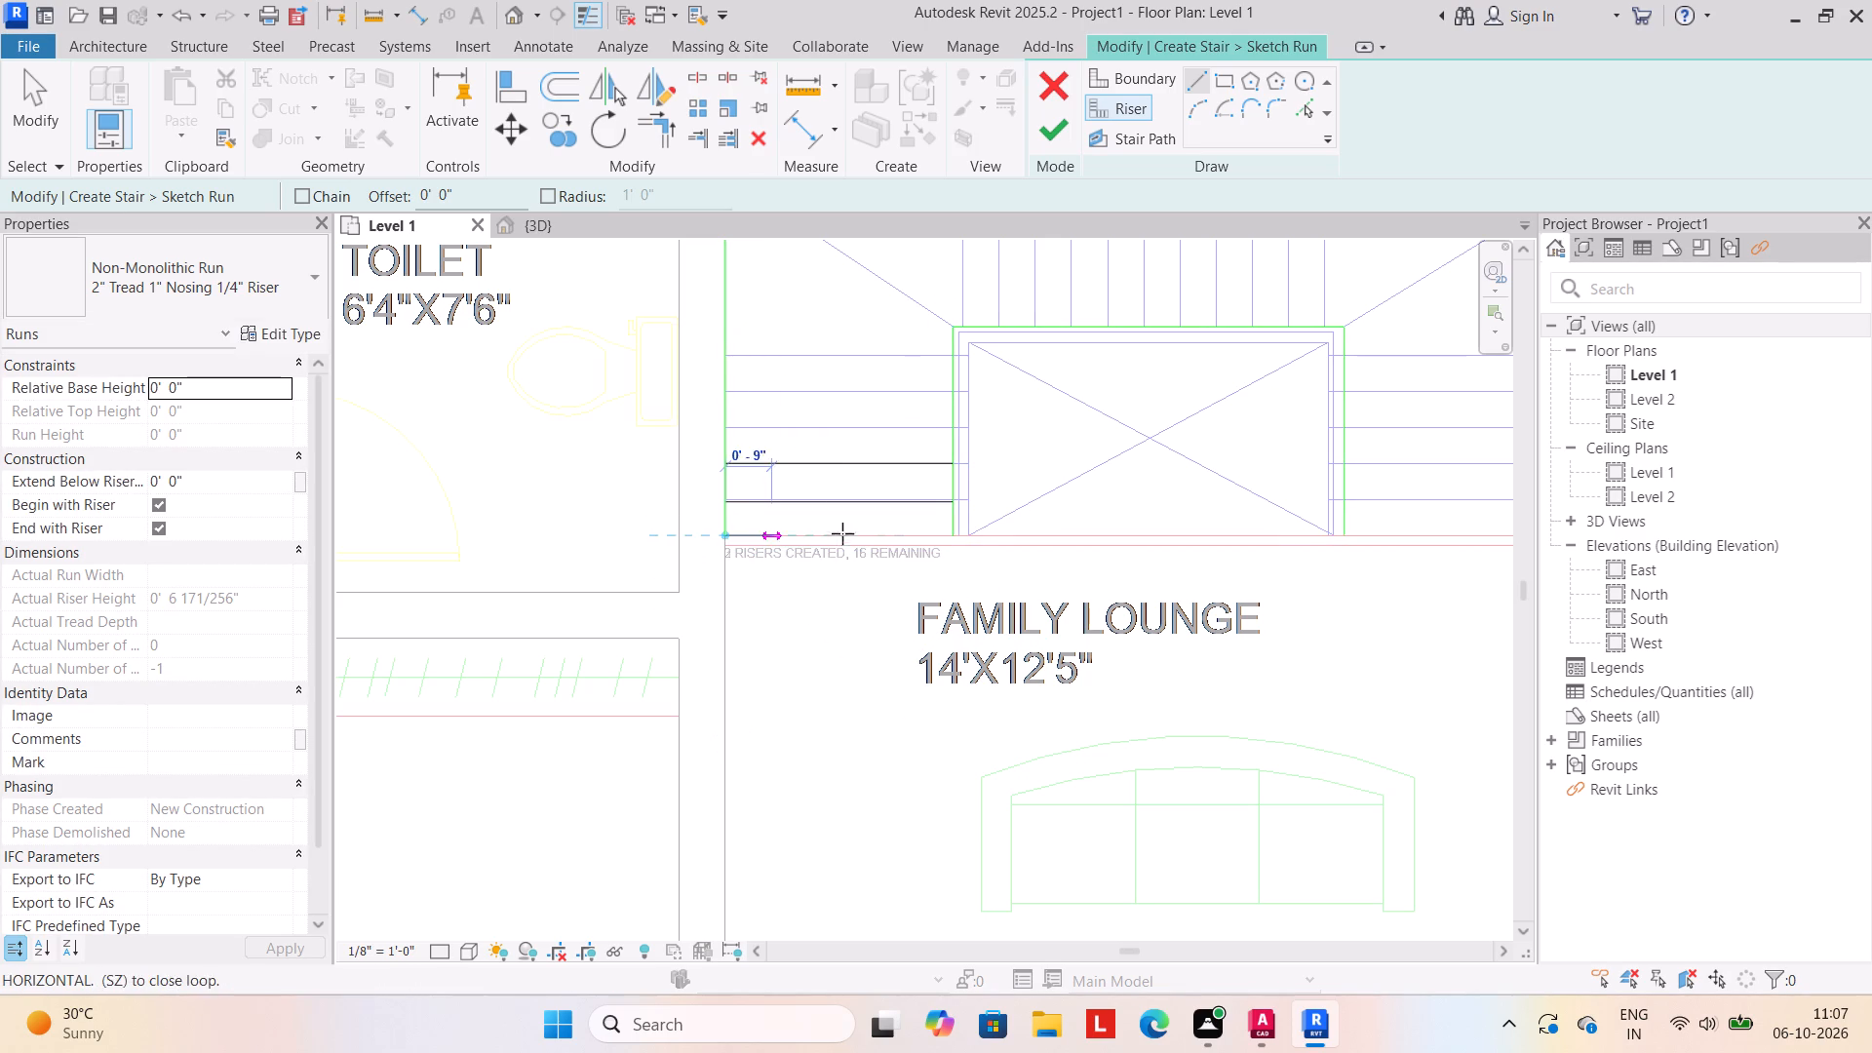
left_click(953, 531)
key("Escape")
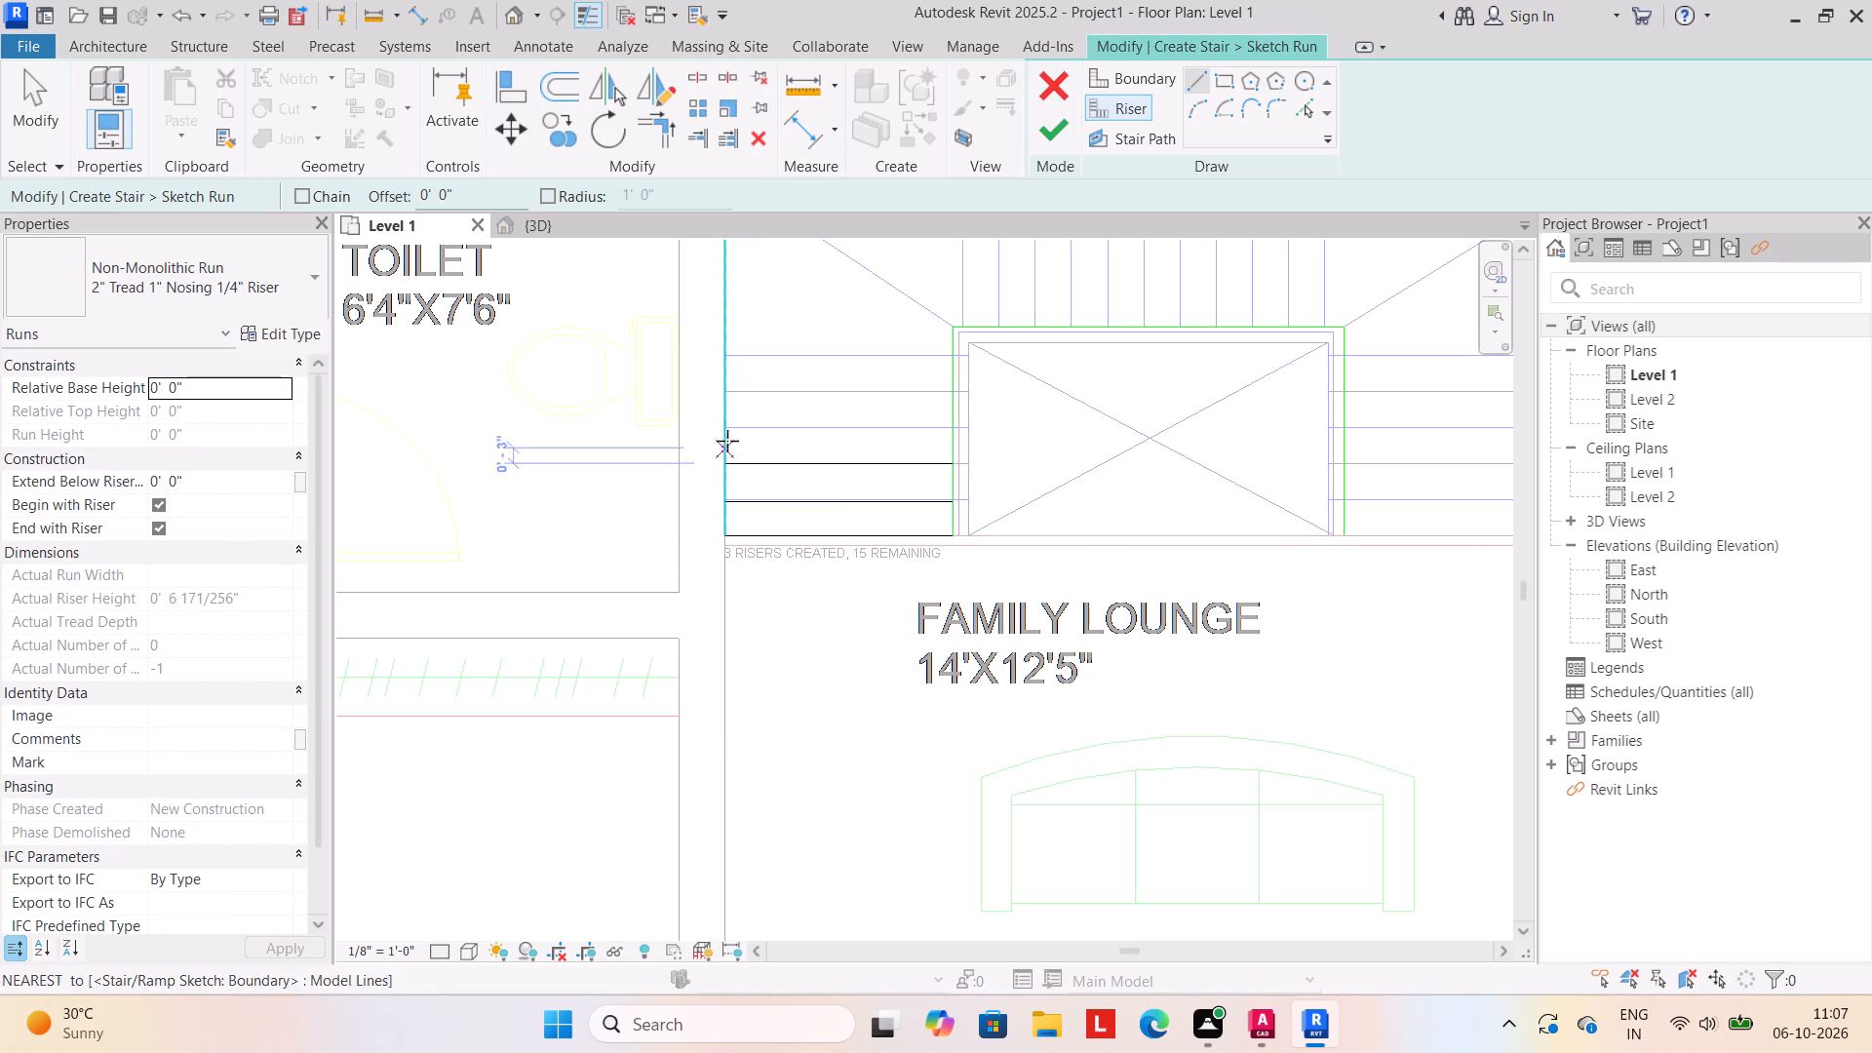
Draw the left flight's three remaining riser lines over the plan's upper tread lines, each about 3'-8" long.
left_click(729, 428)
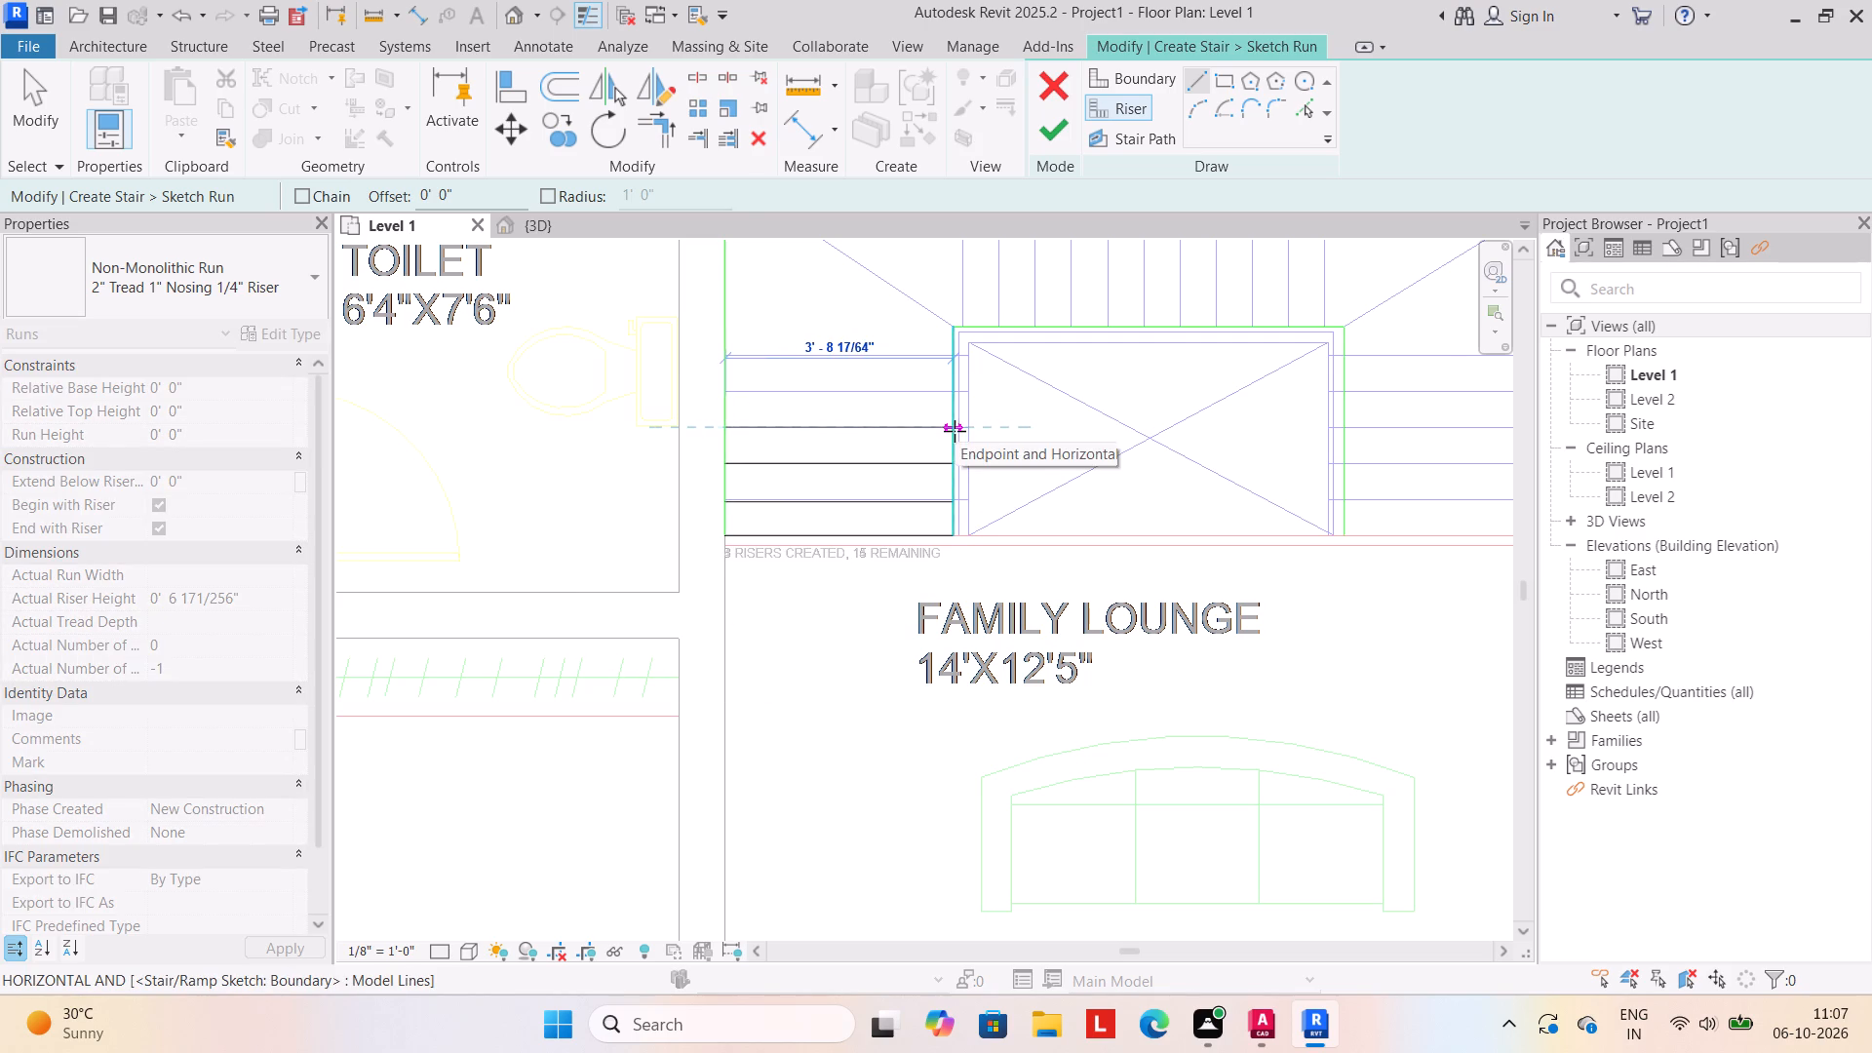
left_click(955, 431)
left_click(731, 397)
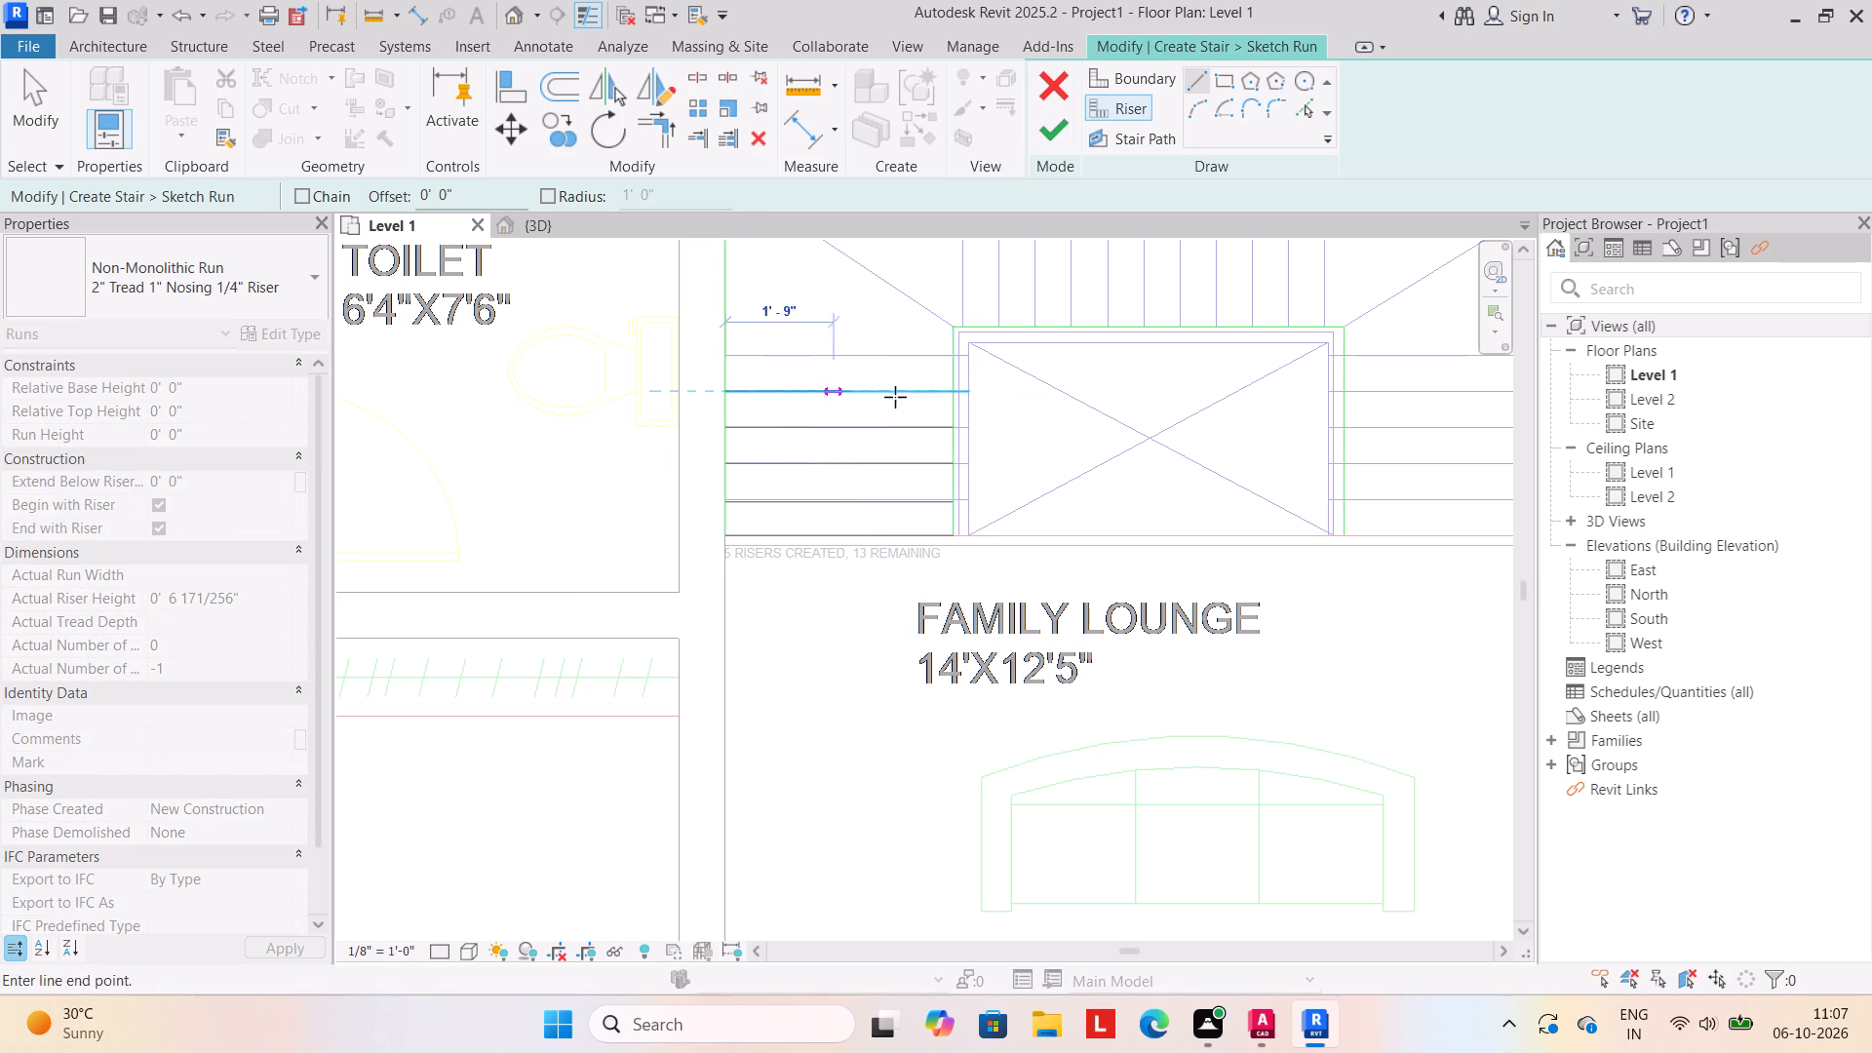
left_click(950, 396)
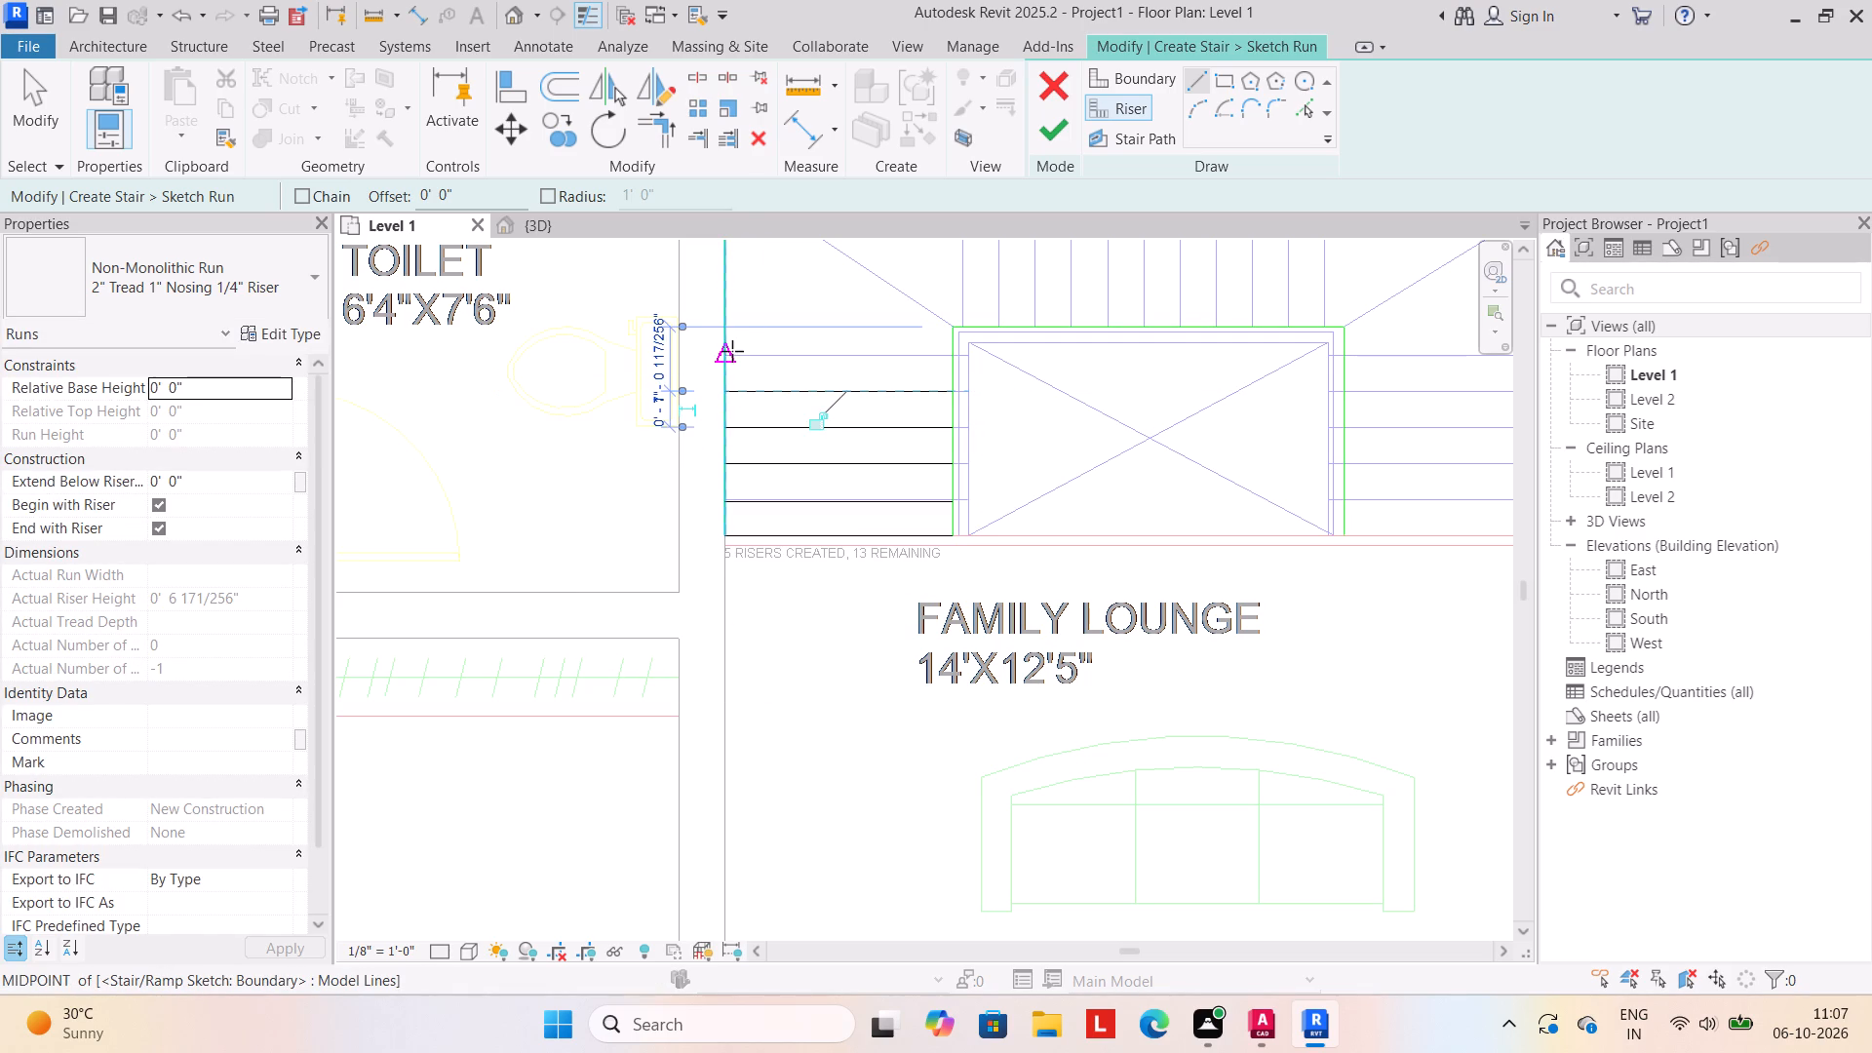
left_click(726, 355)
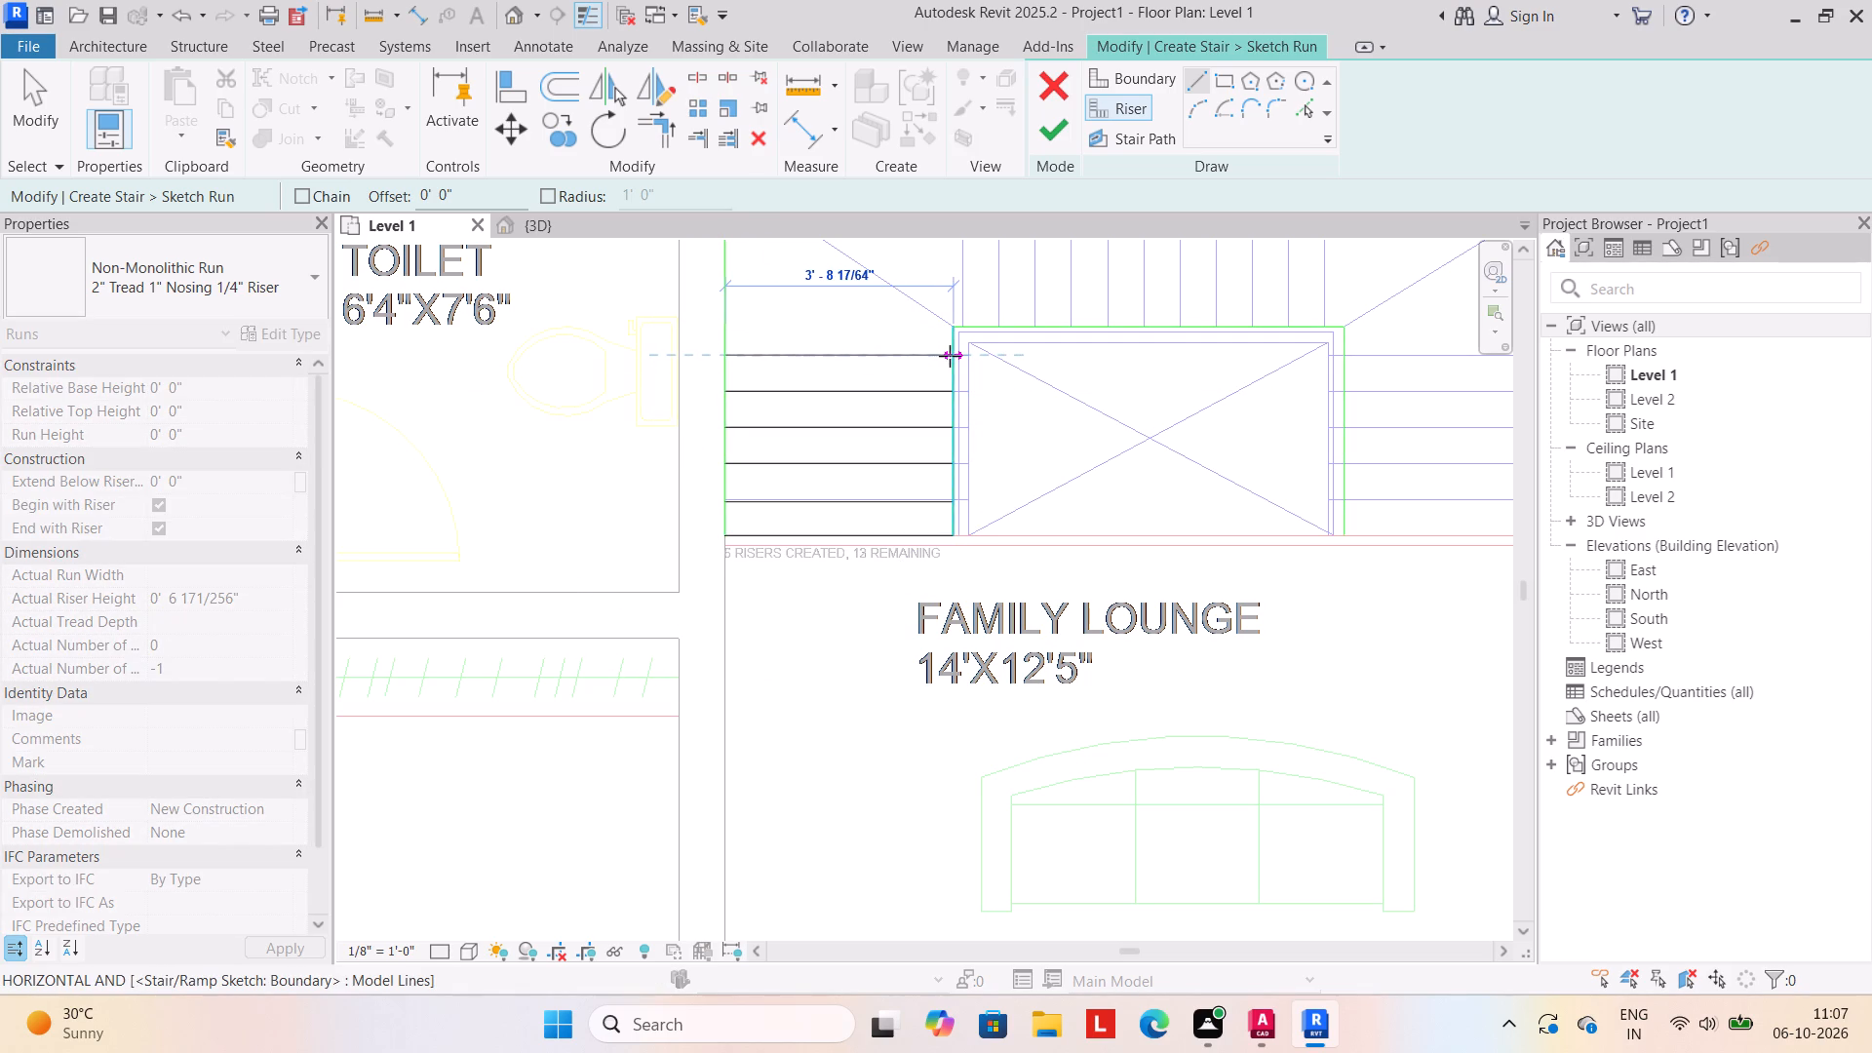
left_click(952, 355)
key("Escape")
scroll(817, 407, "down", 2)
middle_click_drag(817, 435, 808, 582)
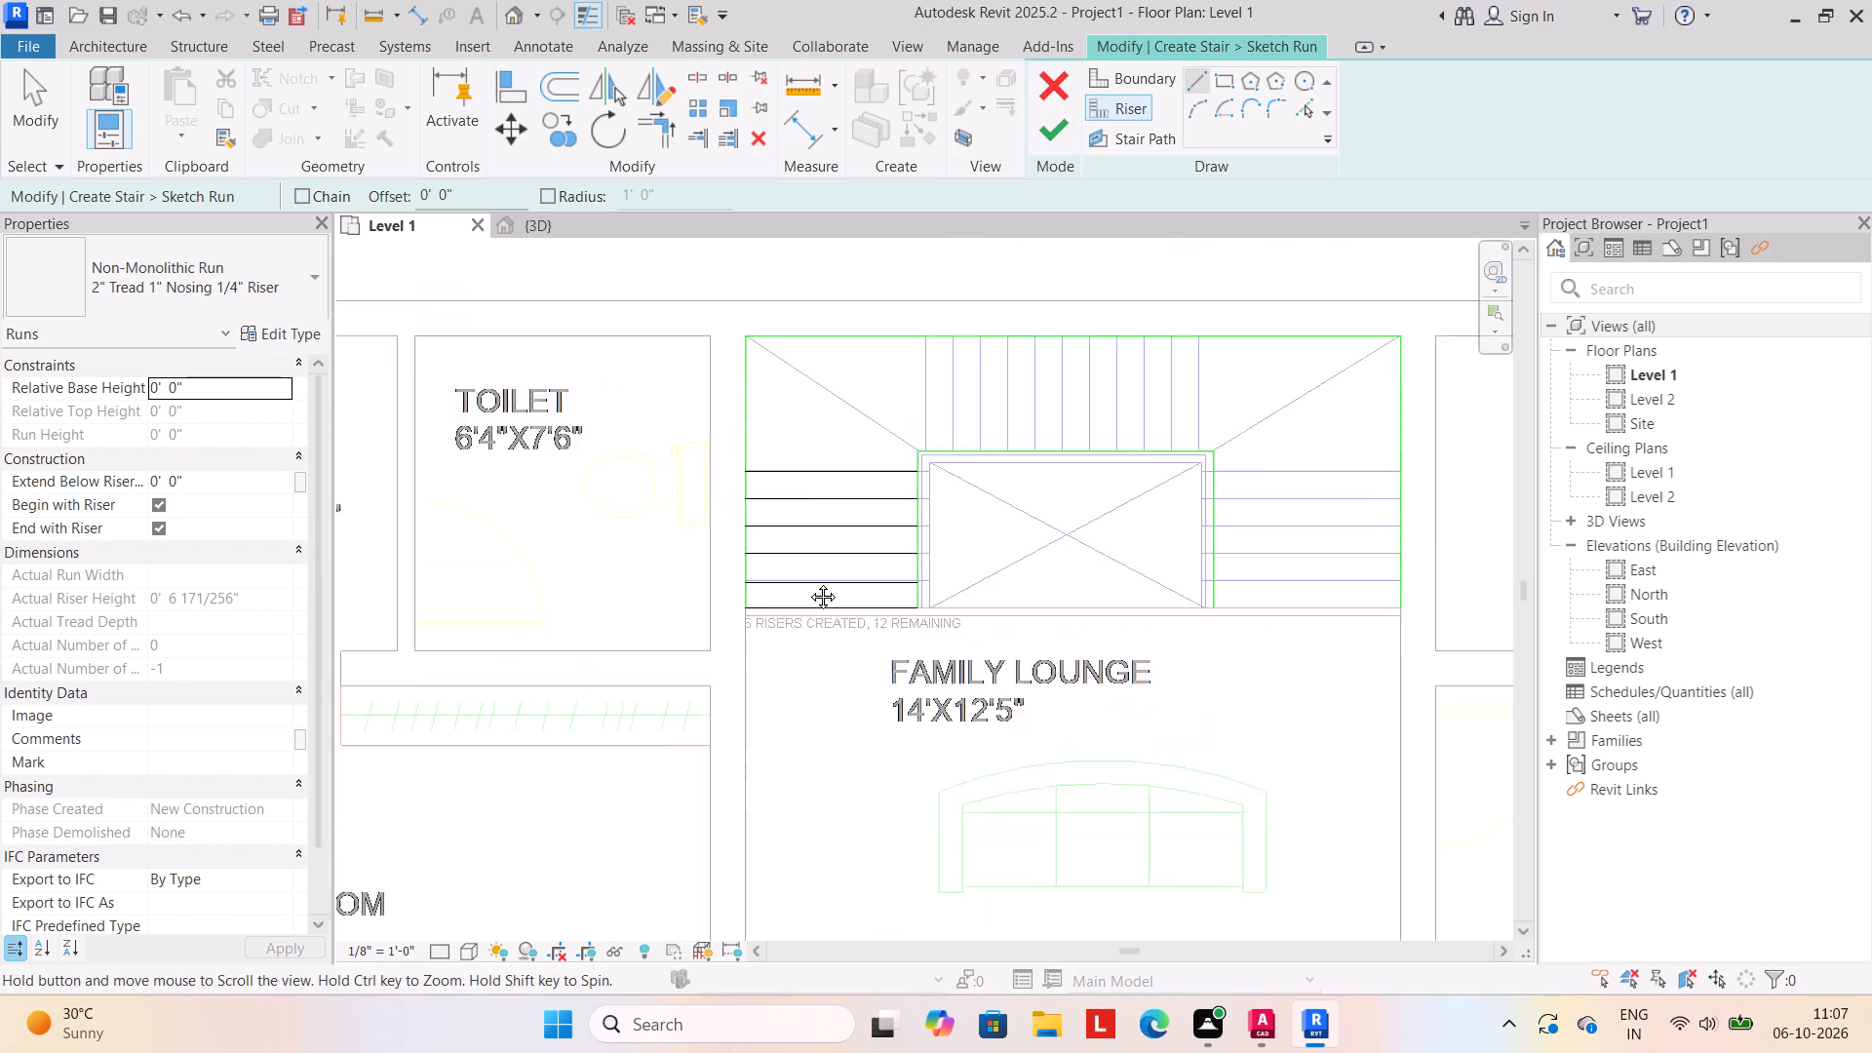
middle_click_drag(808, 582, 808, 590)
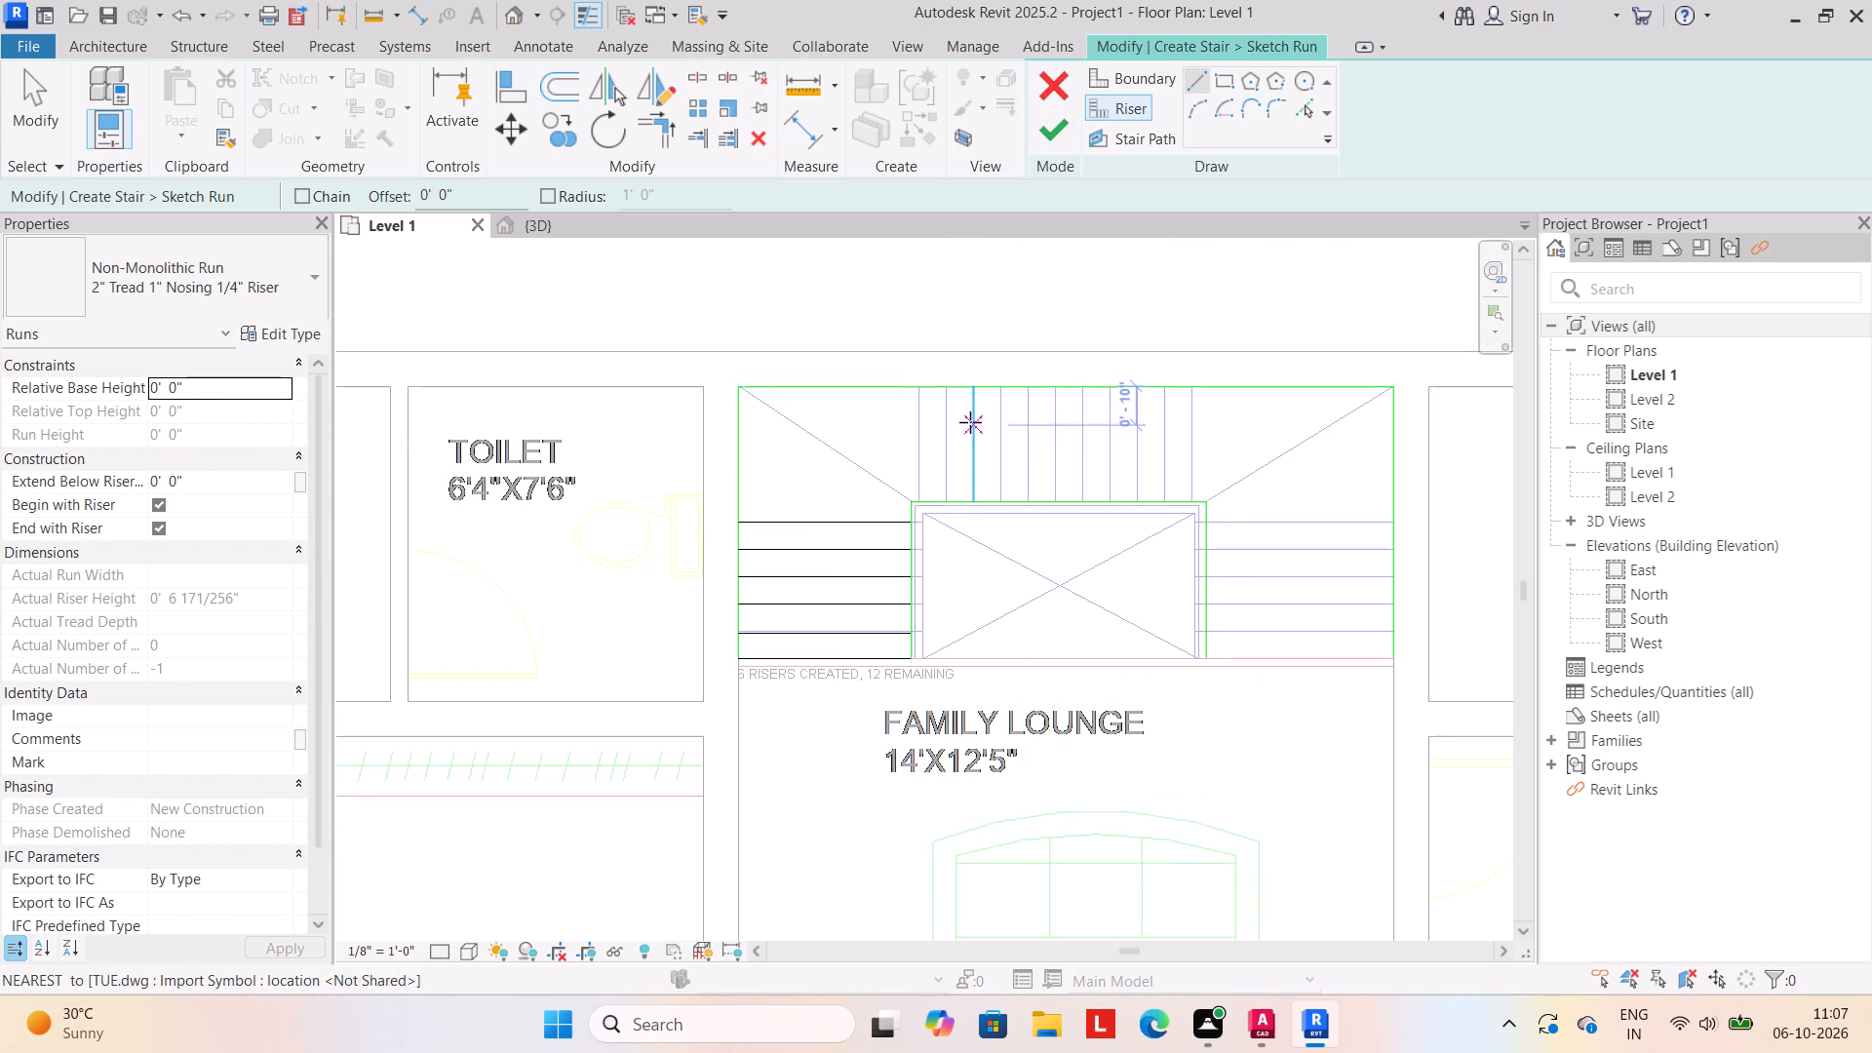
Draw the middle flight's first five riser lines from the left over the plan's tread lines, each about 2'-5 1/2" long.
scroll(970, 422, "up", 2)
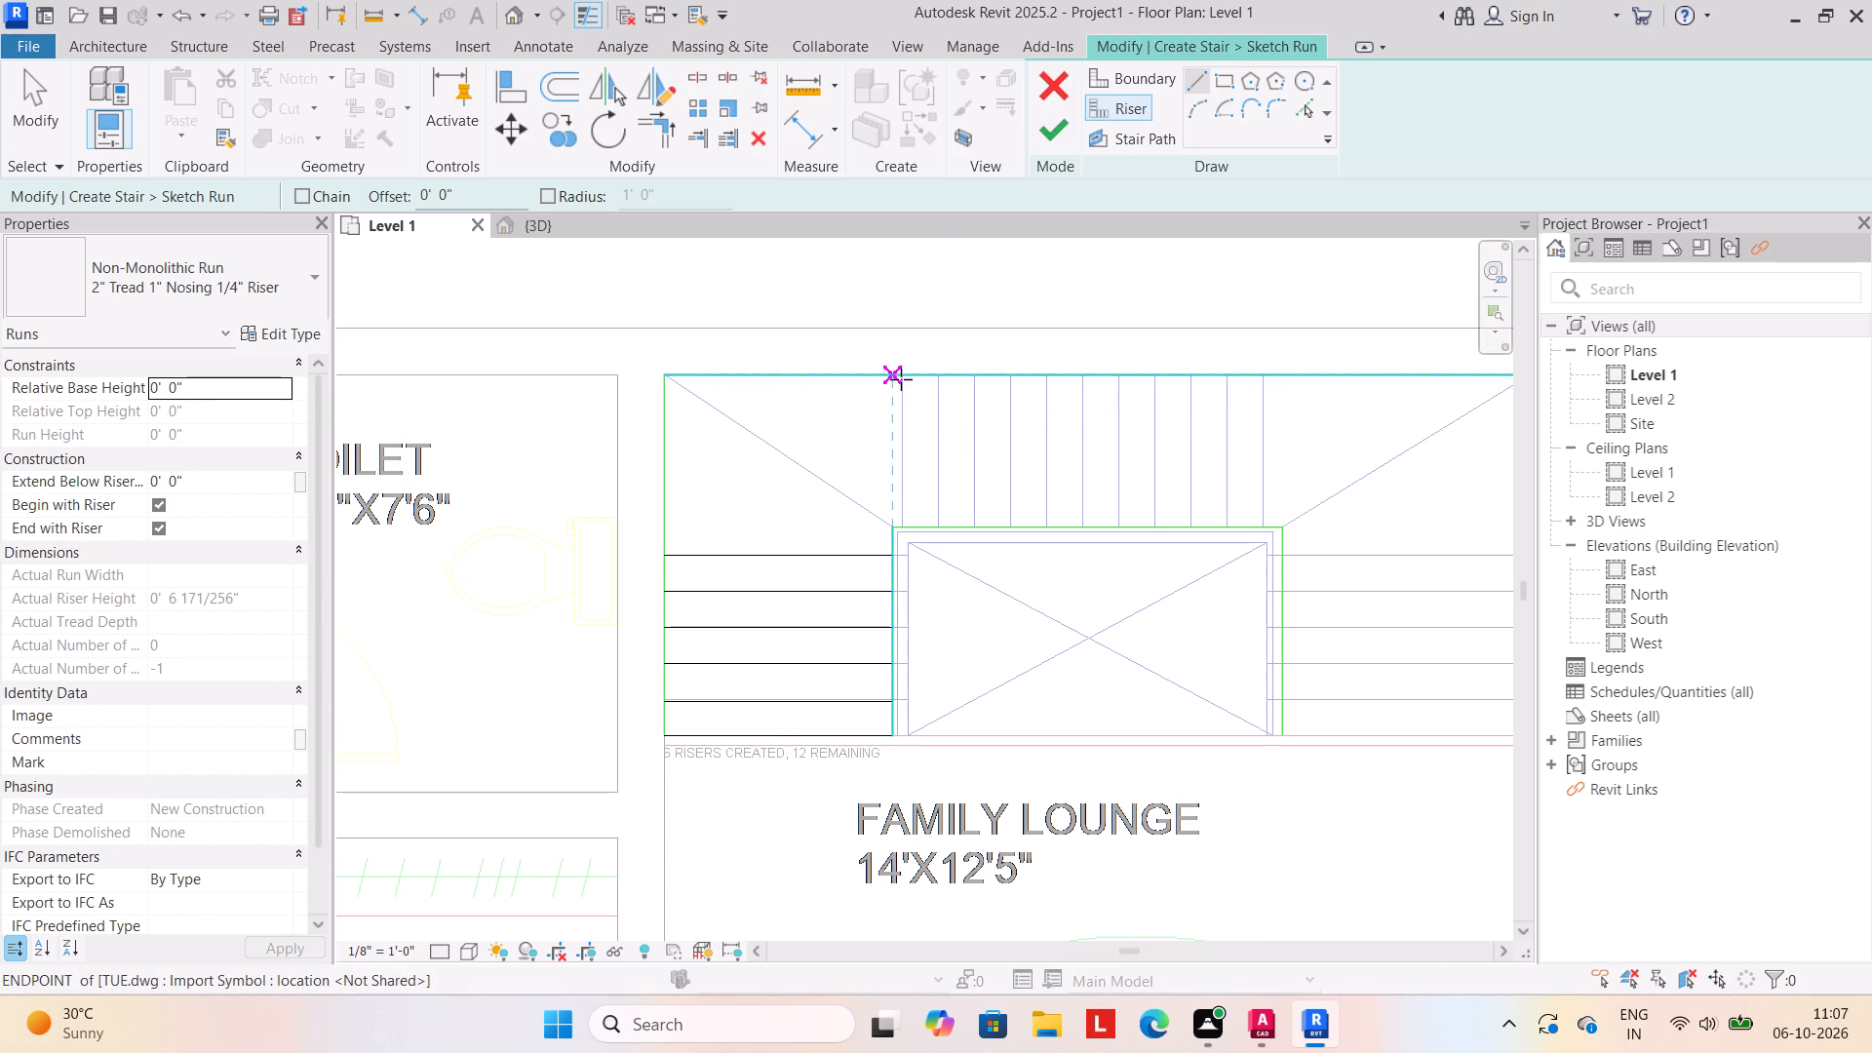
scroll(904, 377, "up", 3)
left_click(902, 377)
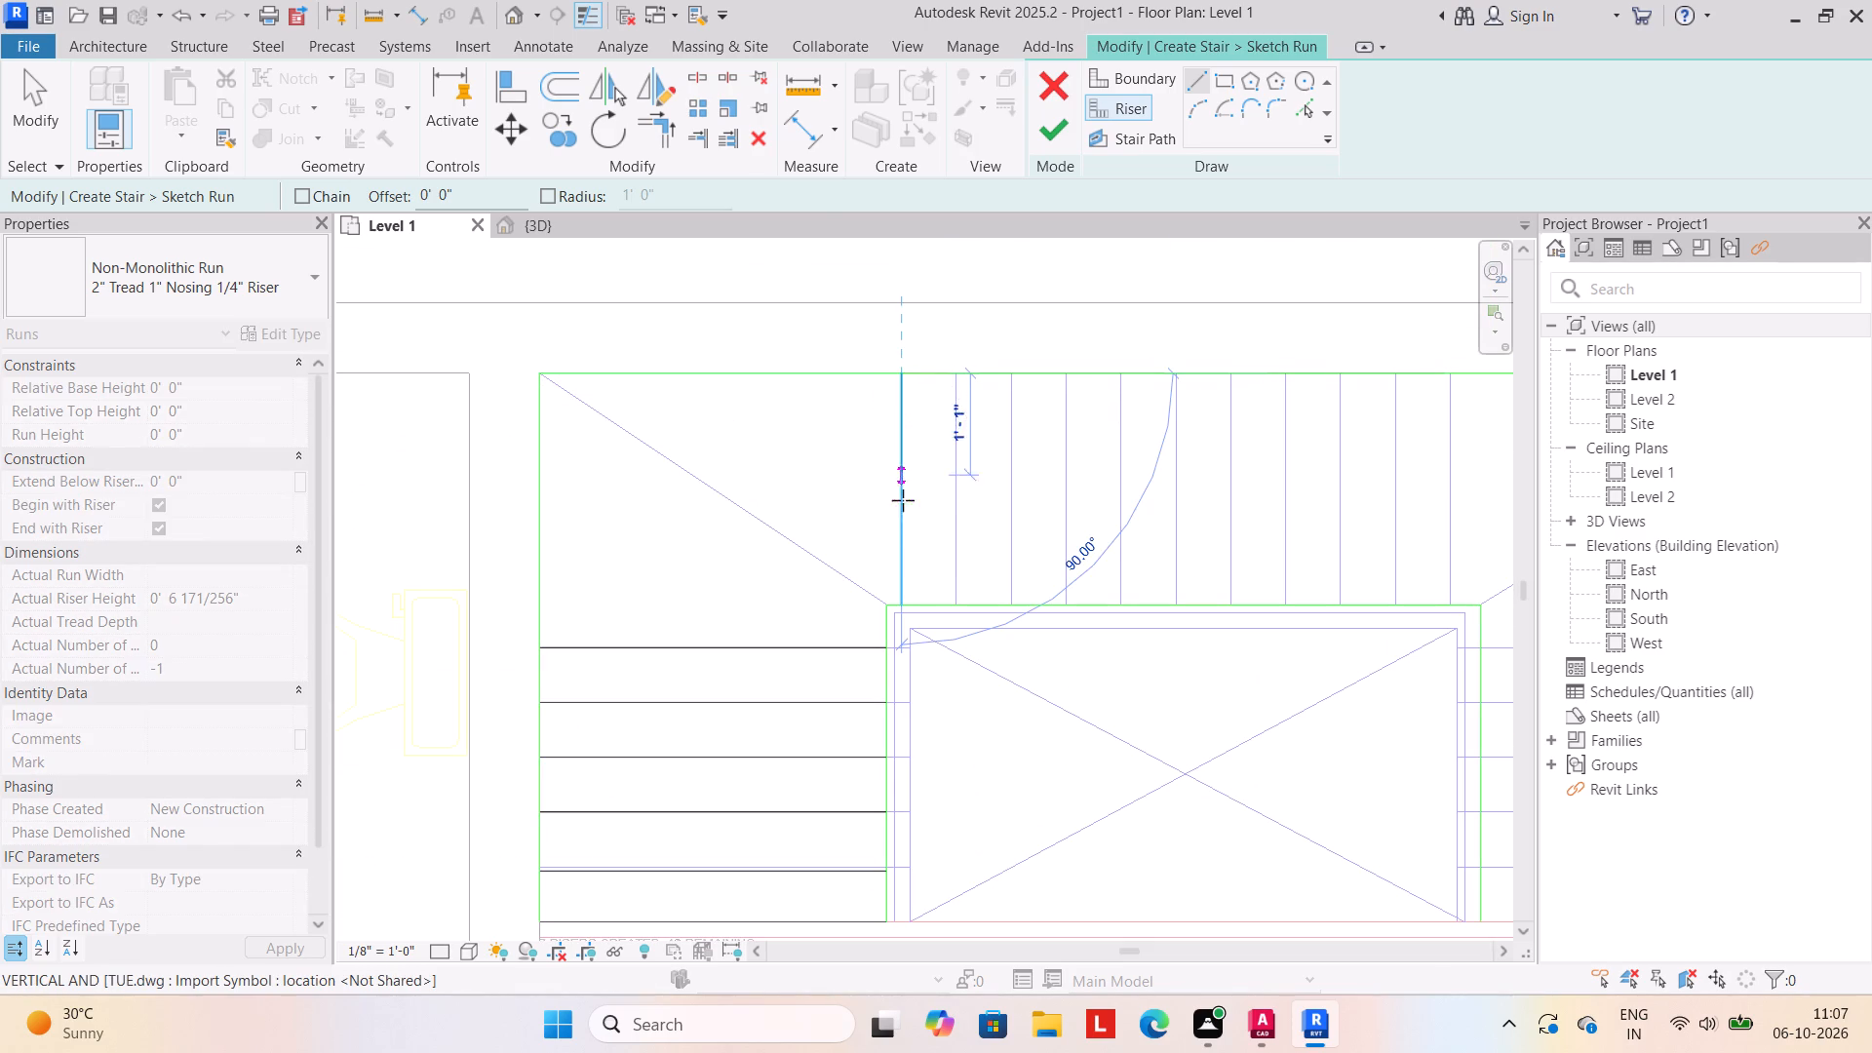
left_click(902, 604)
key("Escape")
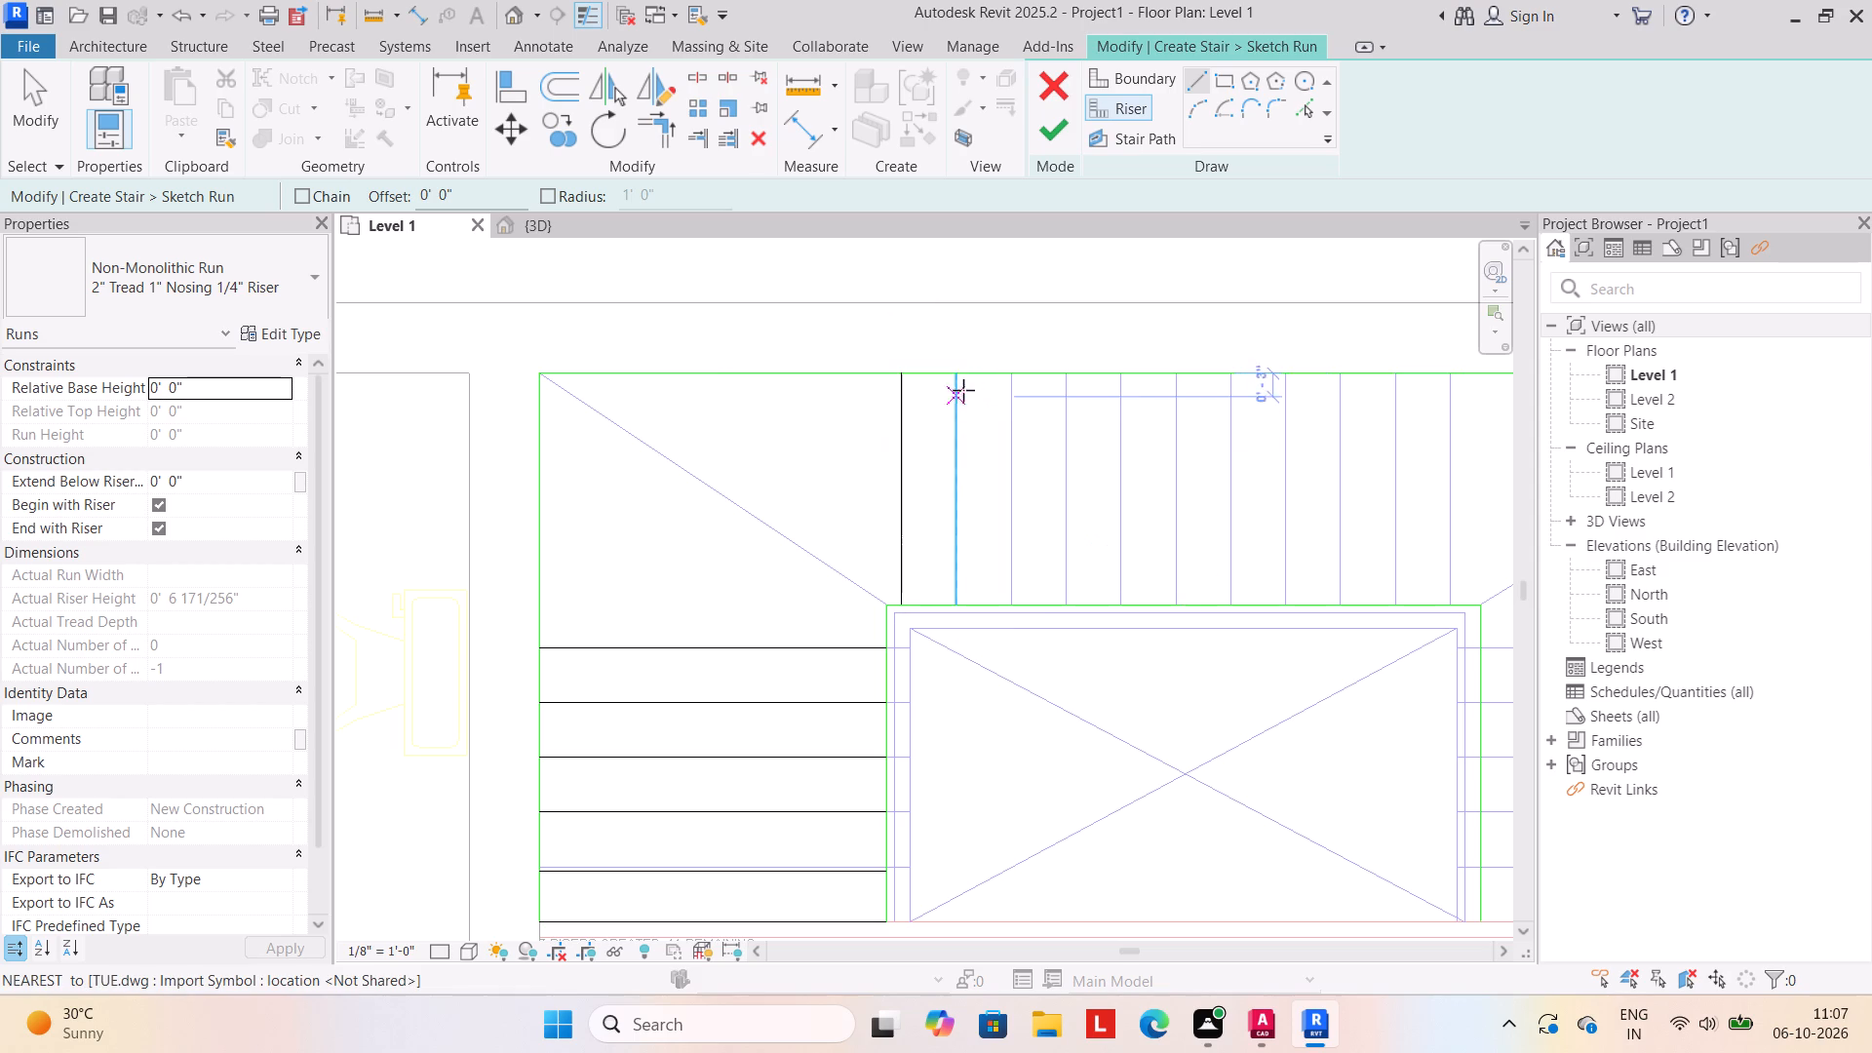
left_click(956, 373)
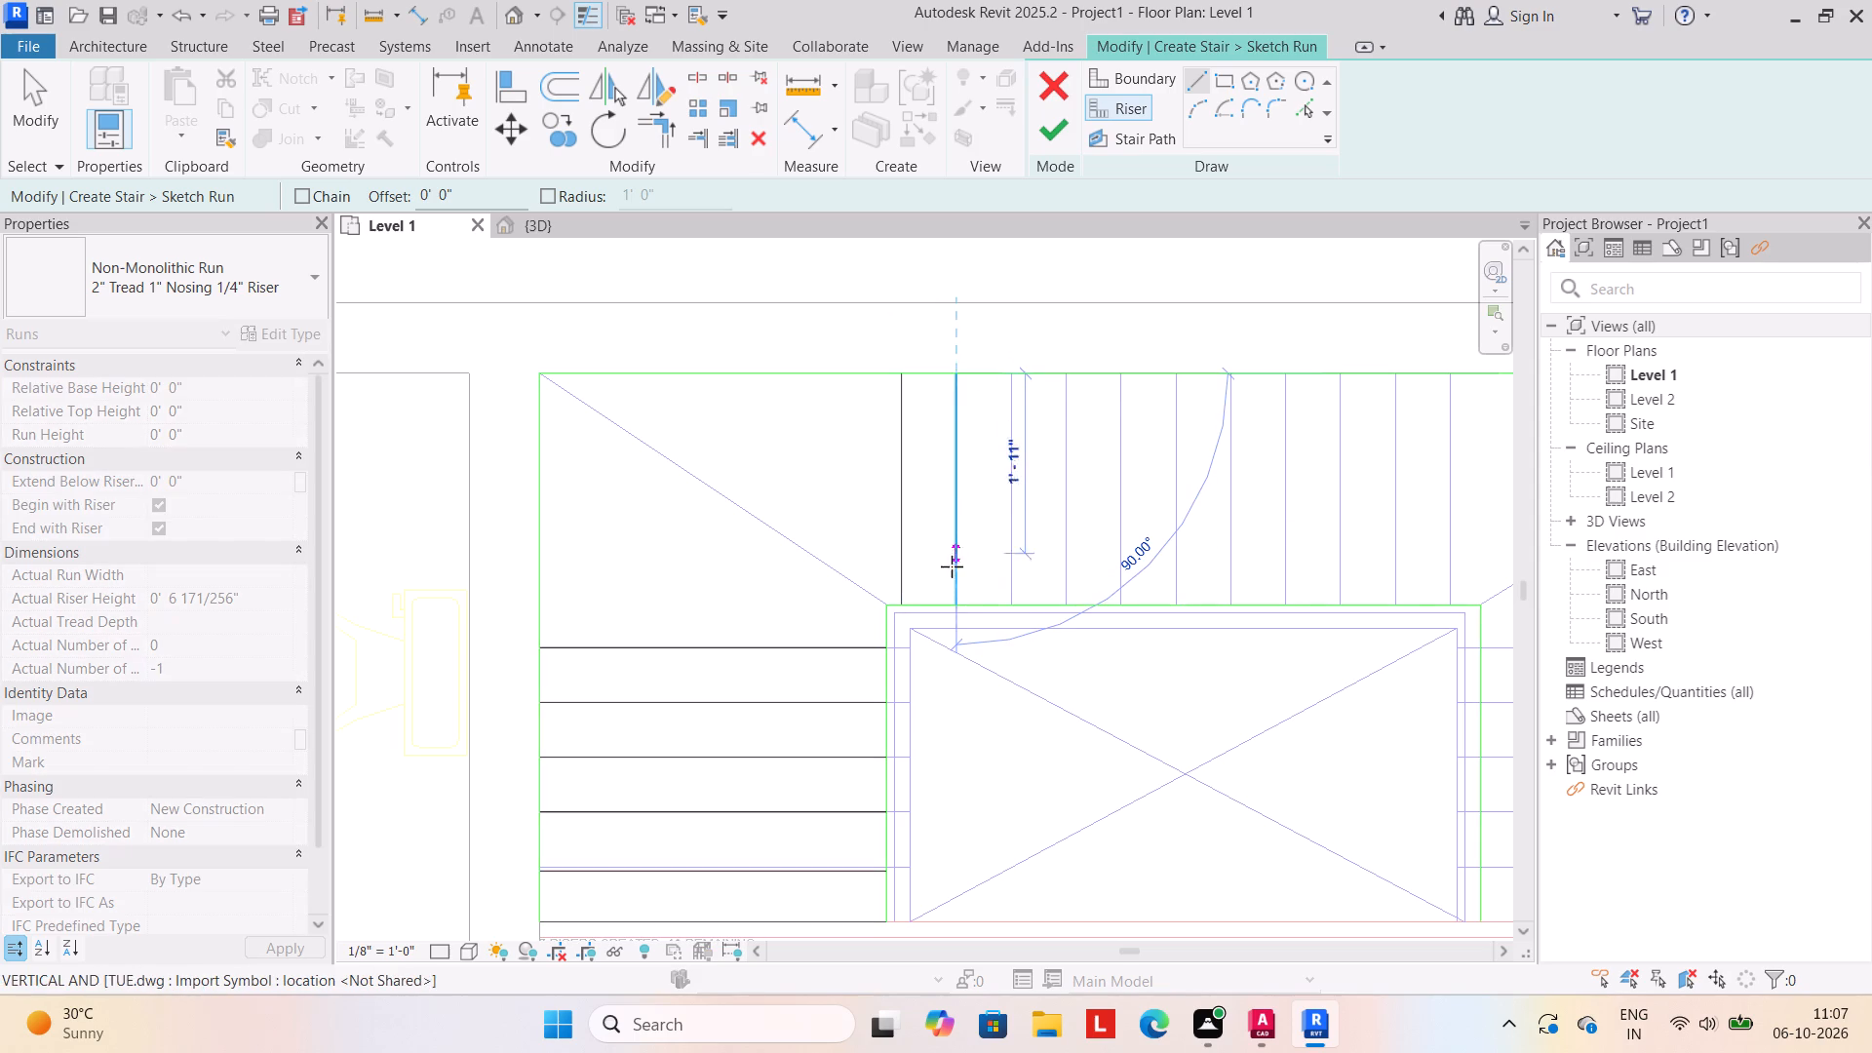
left_click(955, 607)
key("Escape")
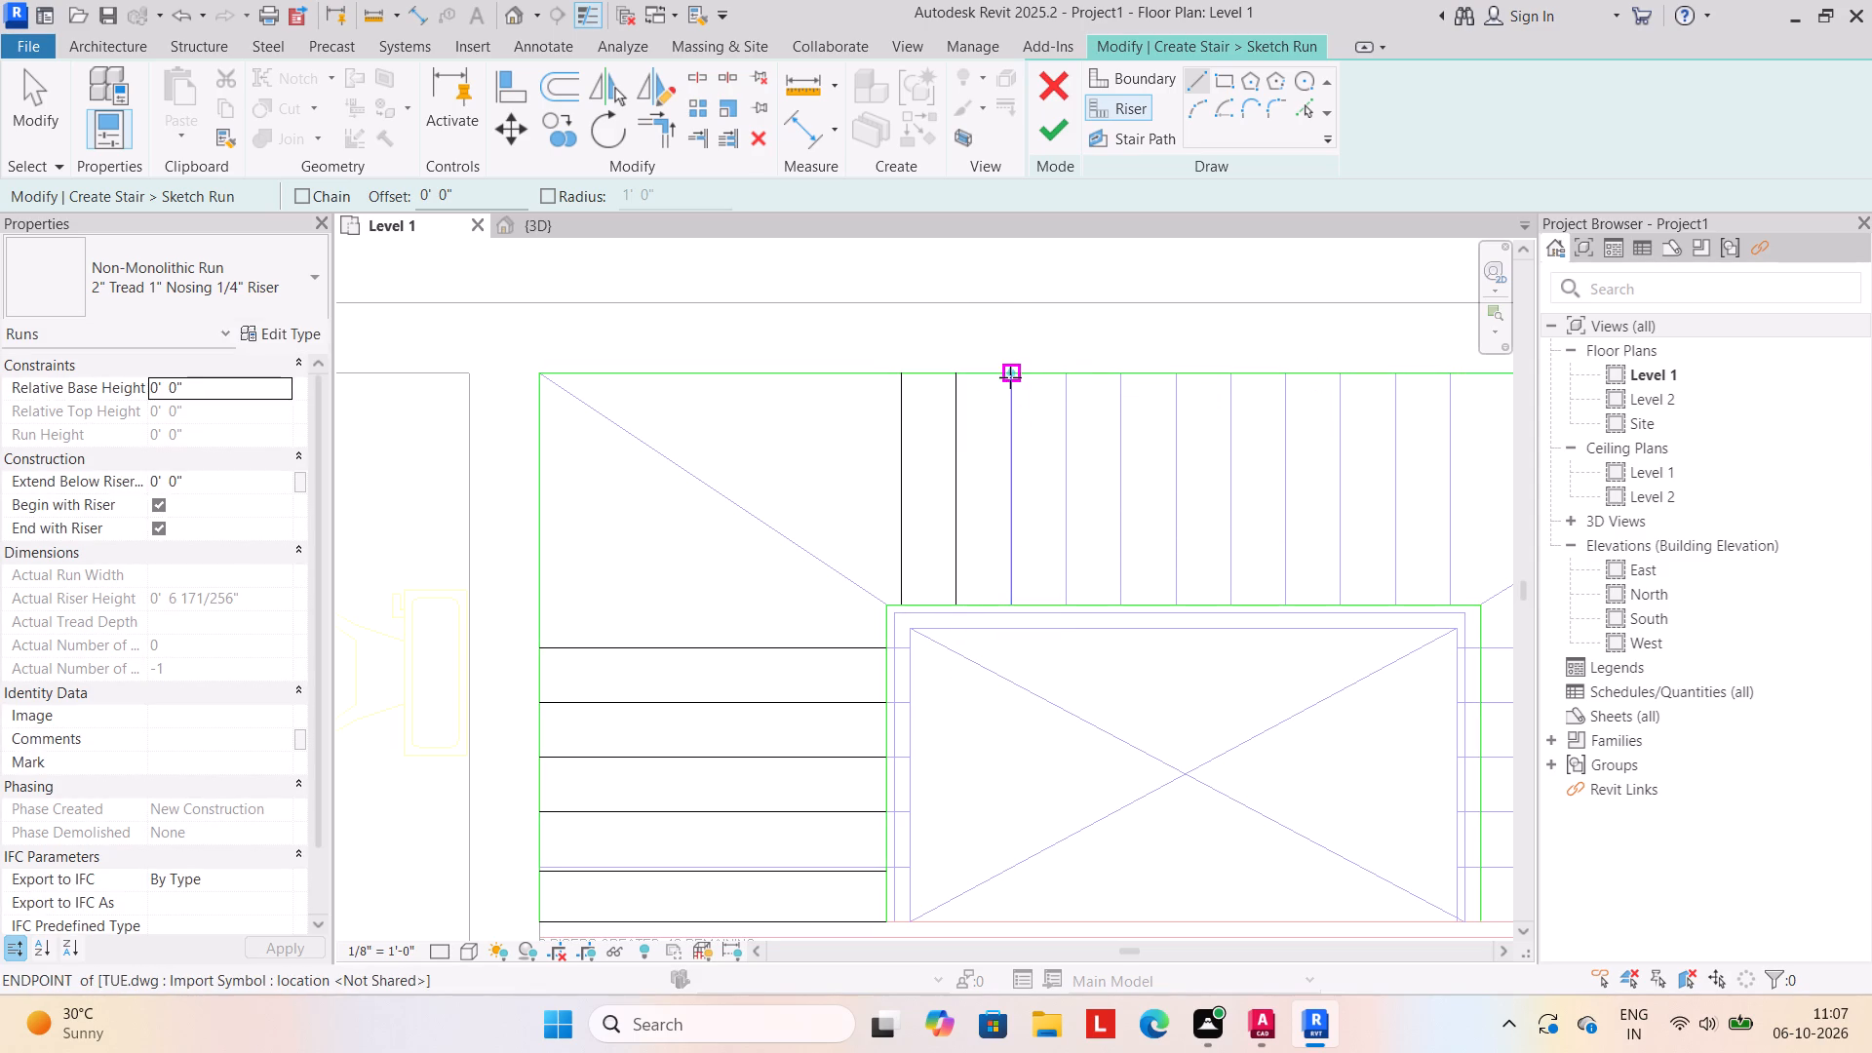
left_click(1010, 377)
left_click(1009, 604)
key("Escape")
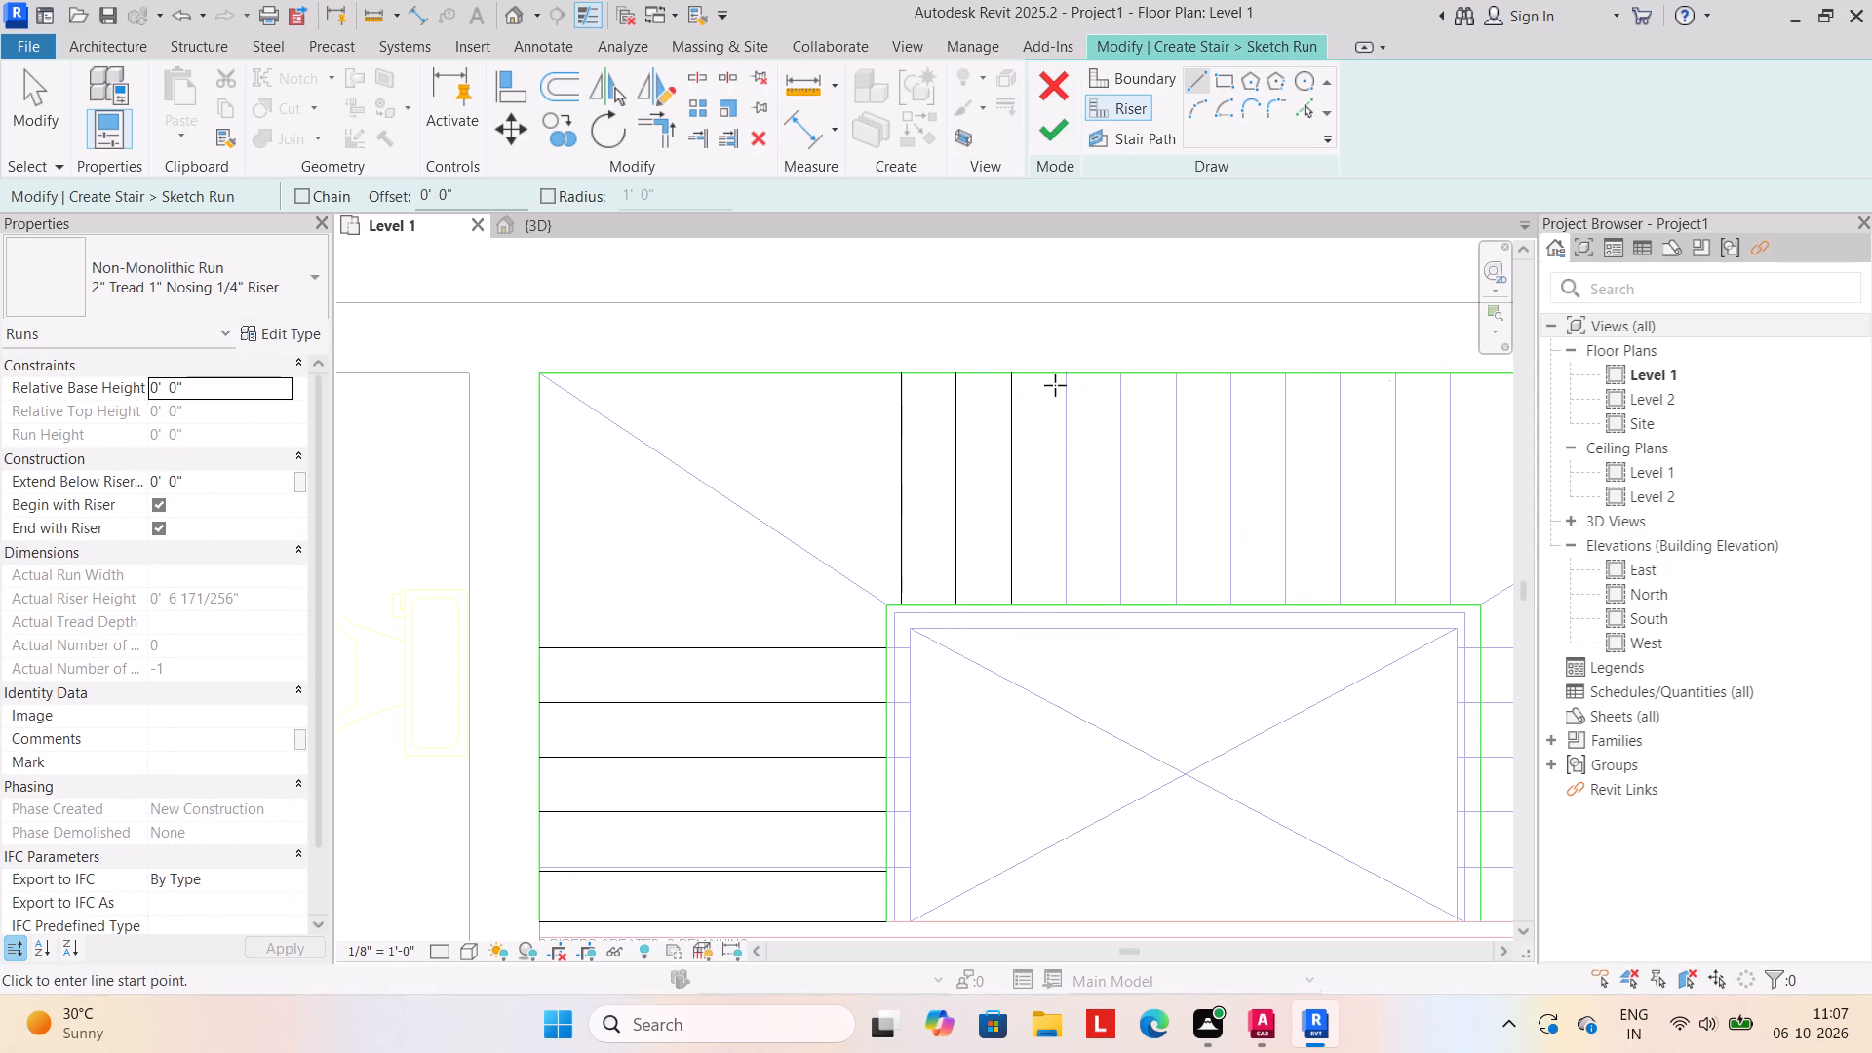
left_click_drag(1067, 376, 1063, 393)
left_click(1068, 604)
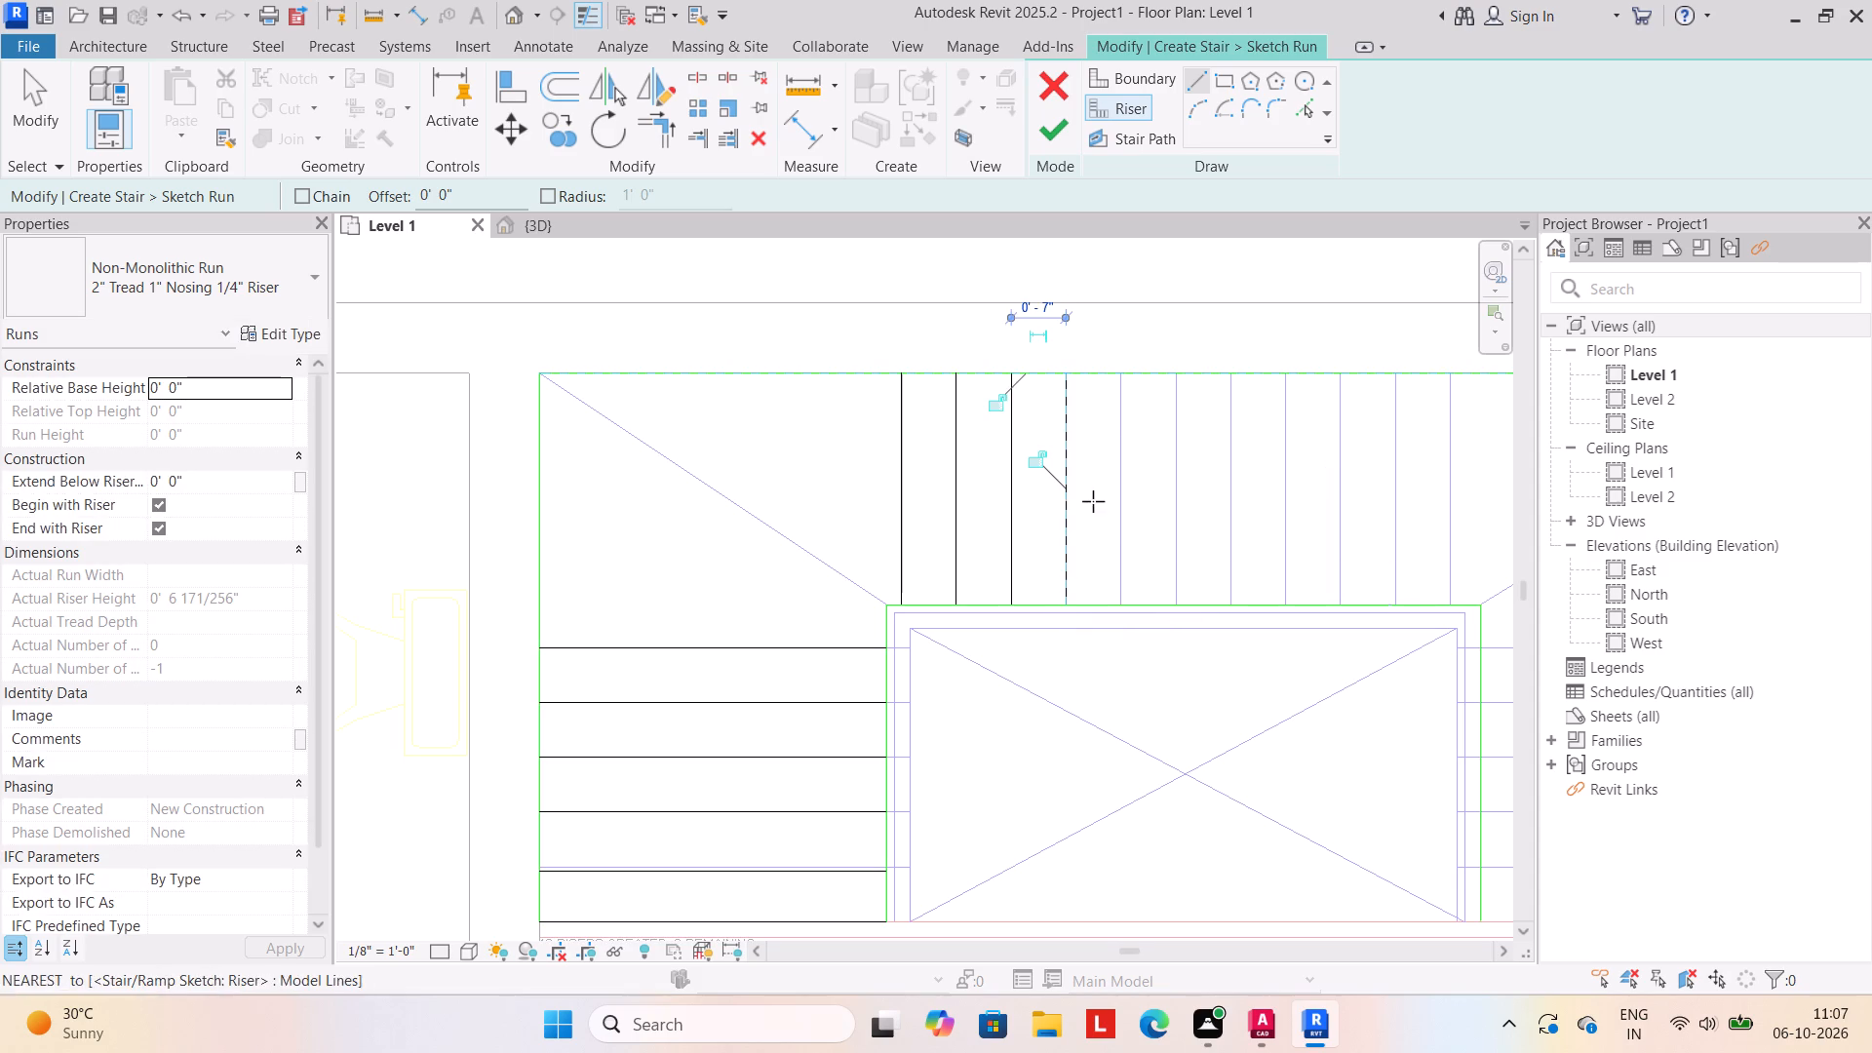
left_click(1121, 370)
left_click(1121, 607)
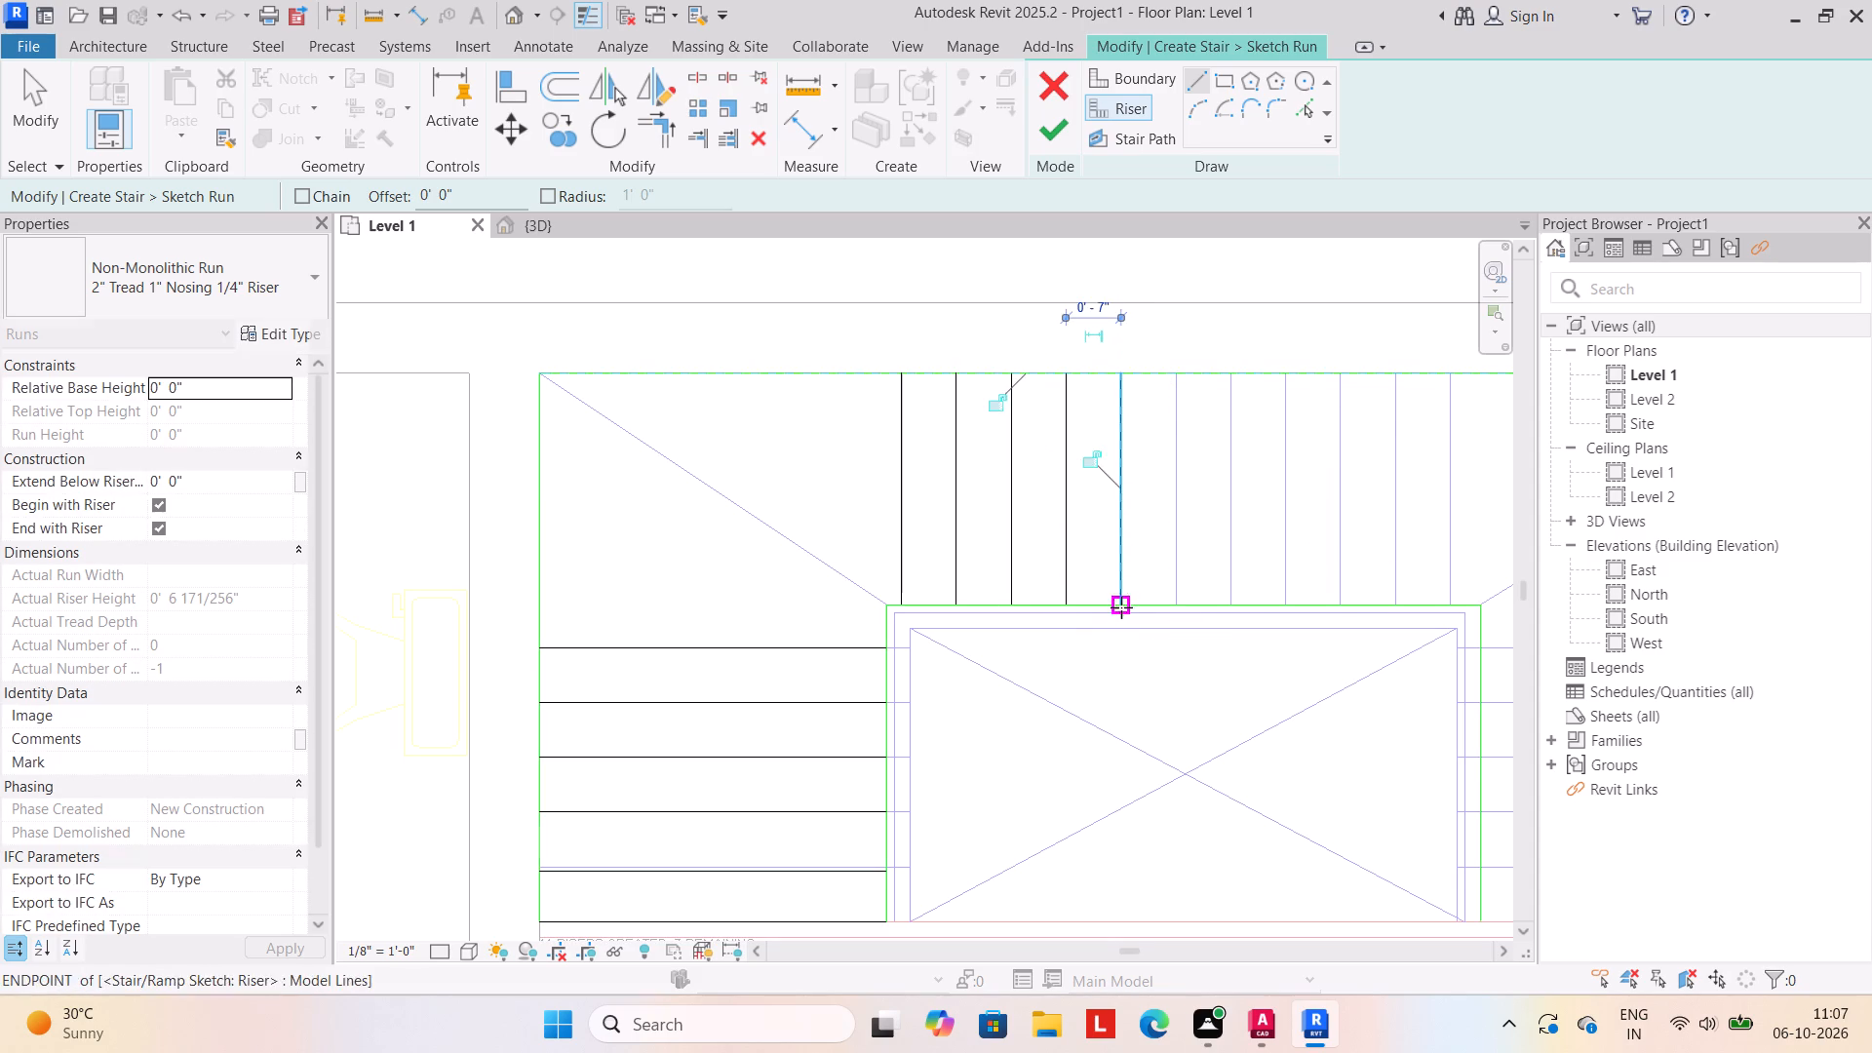
key("Escape")
Draw the middle flight's six remaining riser lines between the outer and inner boundaries, each about 2'-5 1/2" long.
left_click(1178, 374)
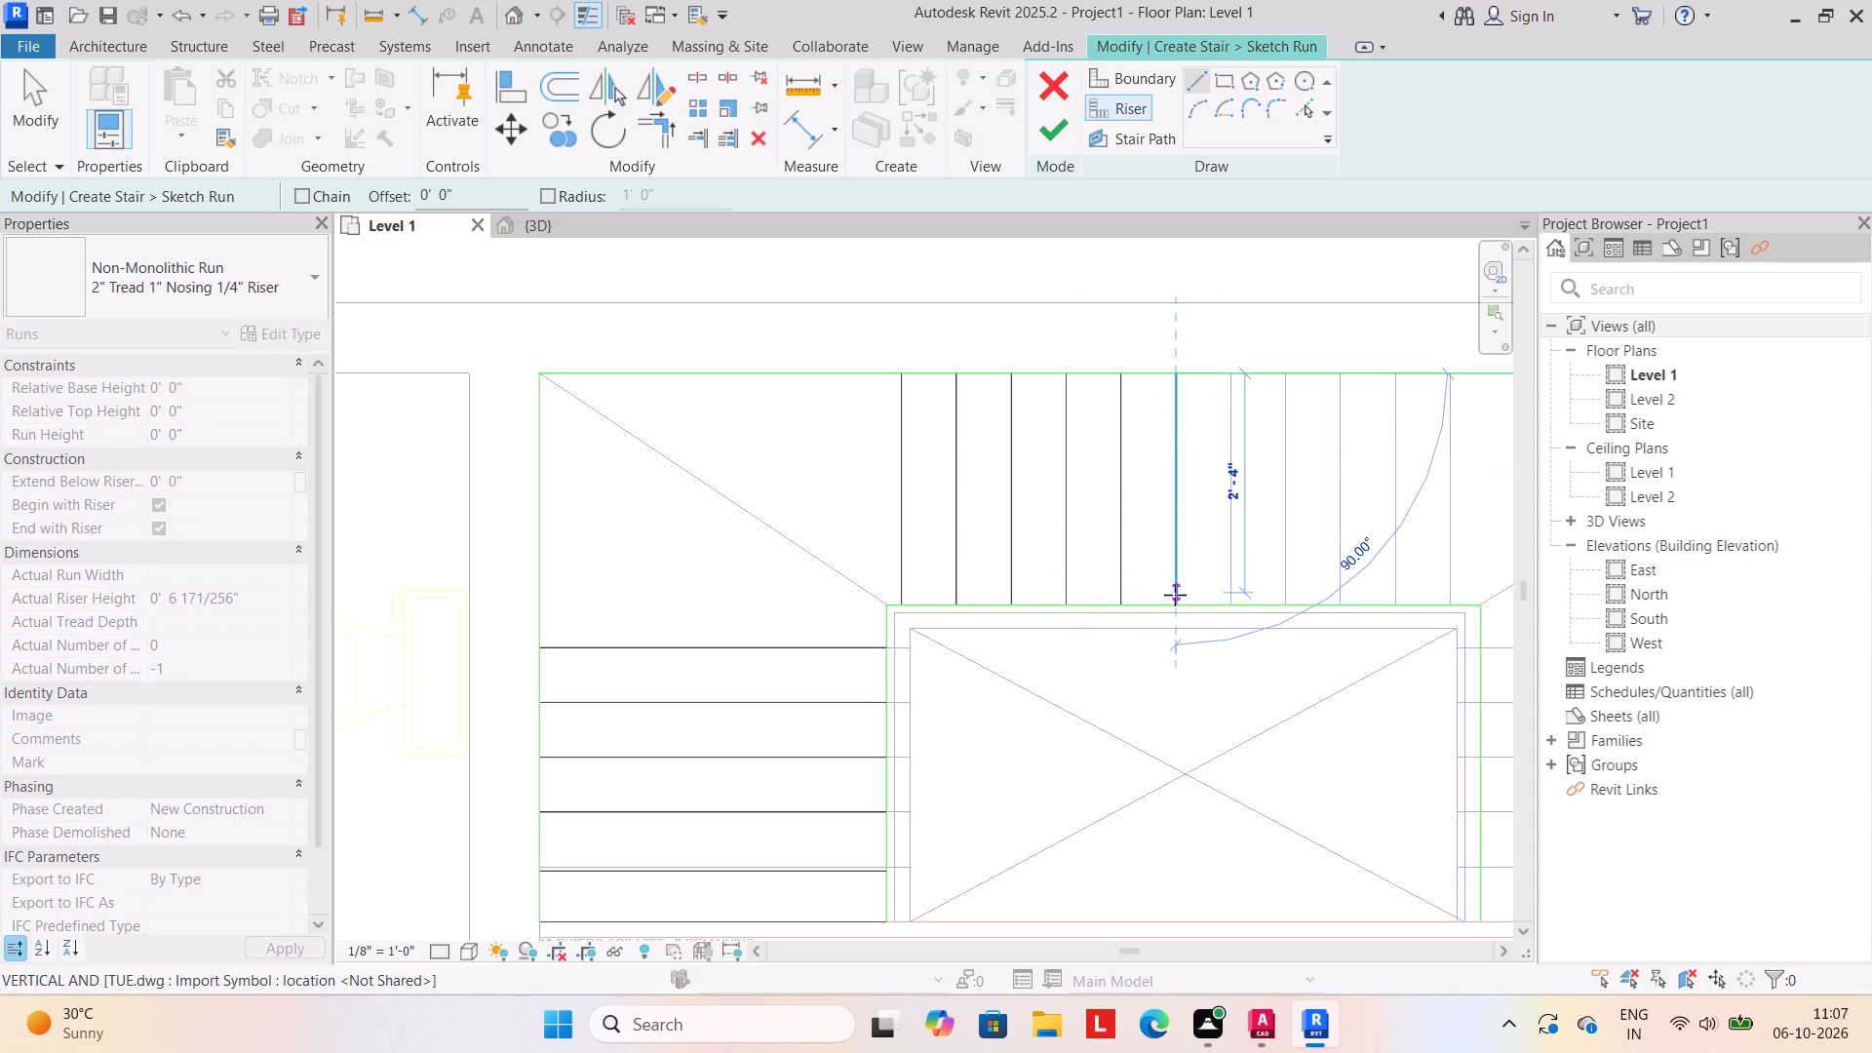
left_click(1175, 600)
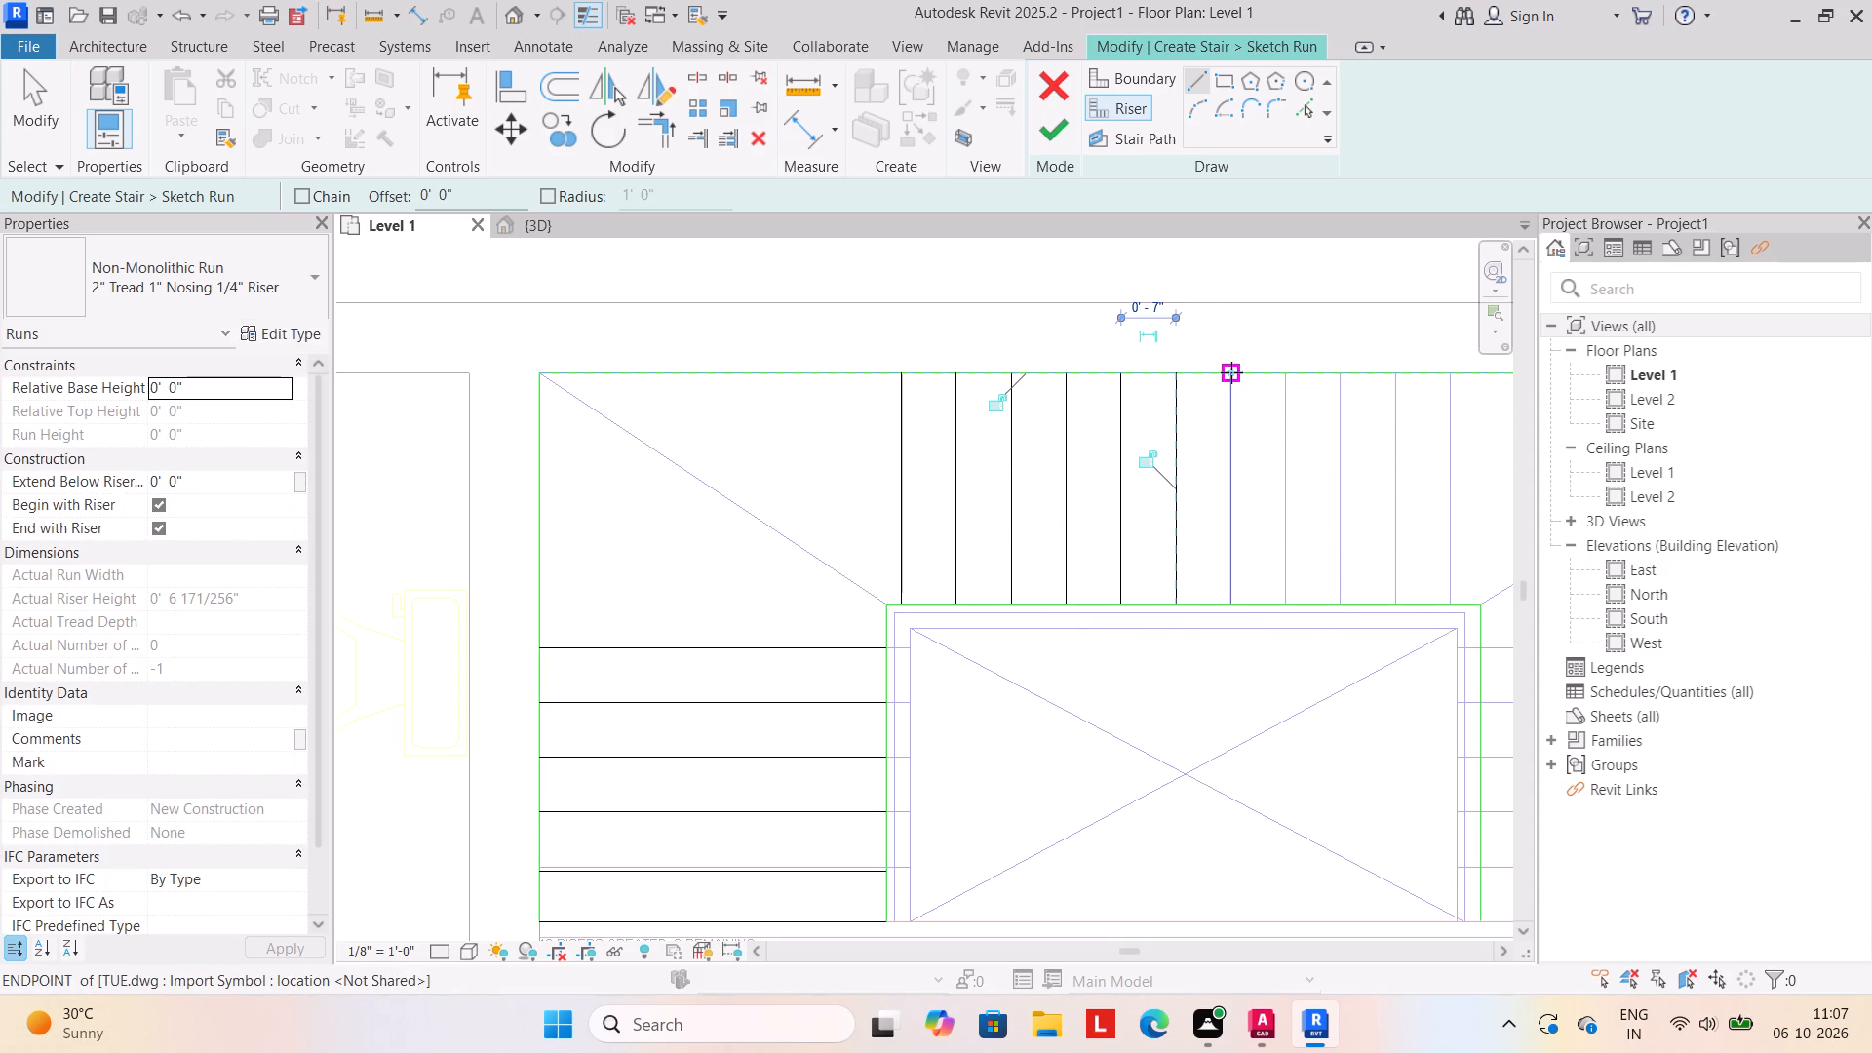
left_click(1232, 372)
left_click(1229, 605)
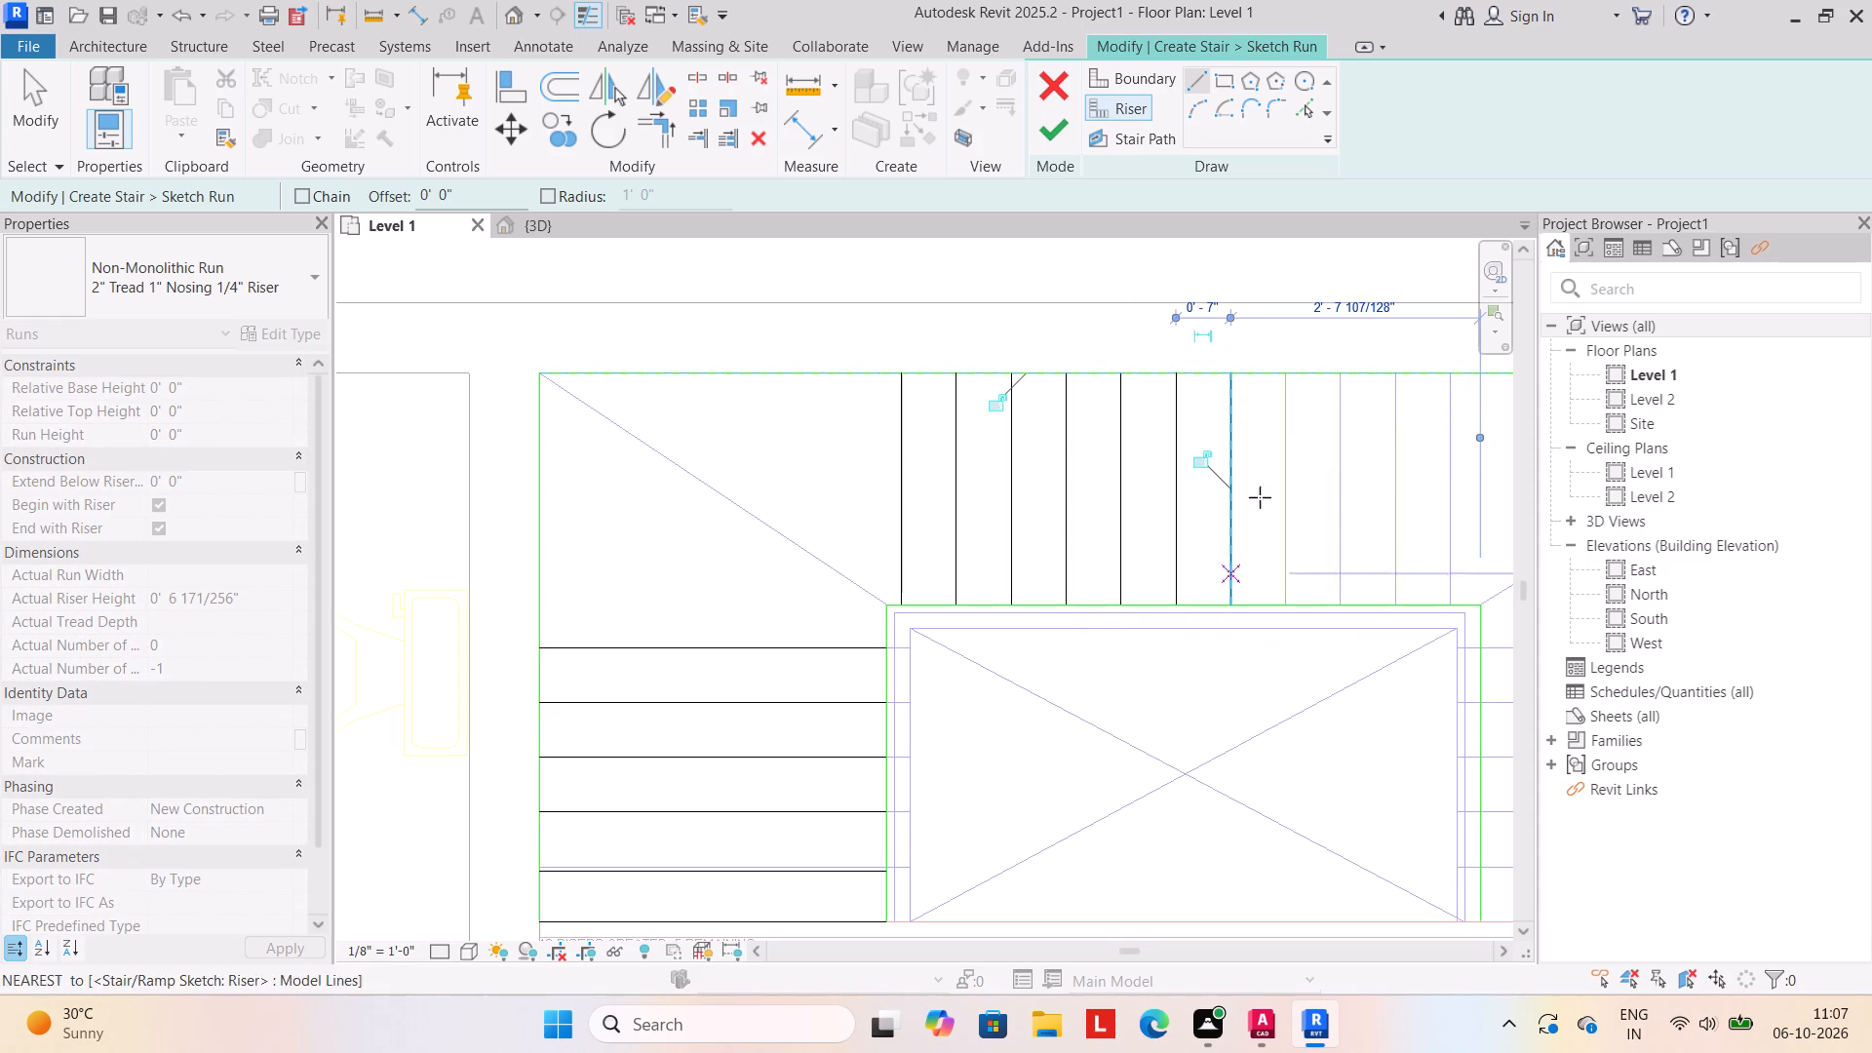
left_click(1287, 373)
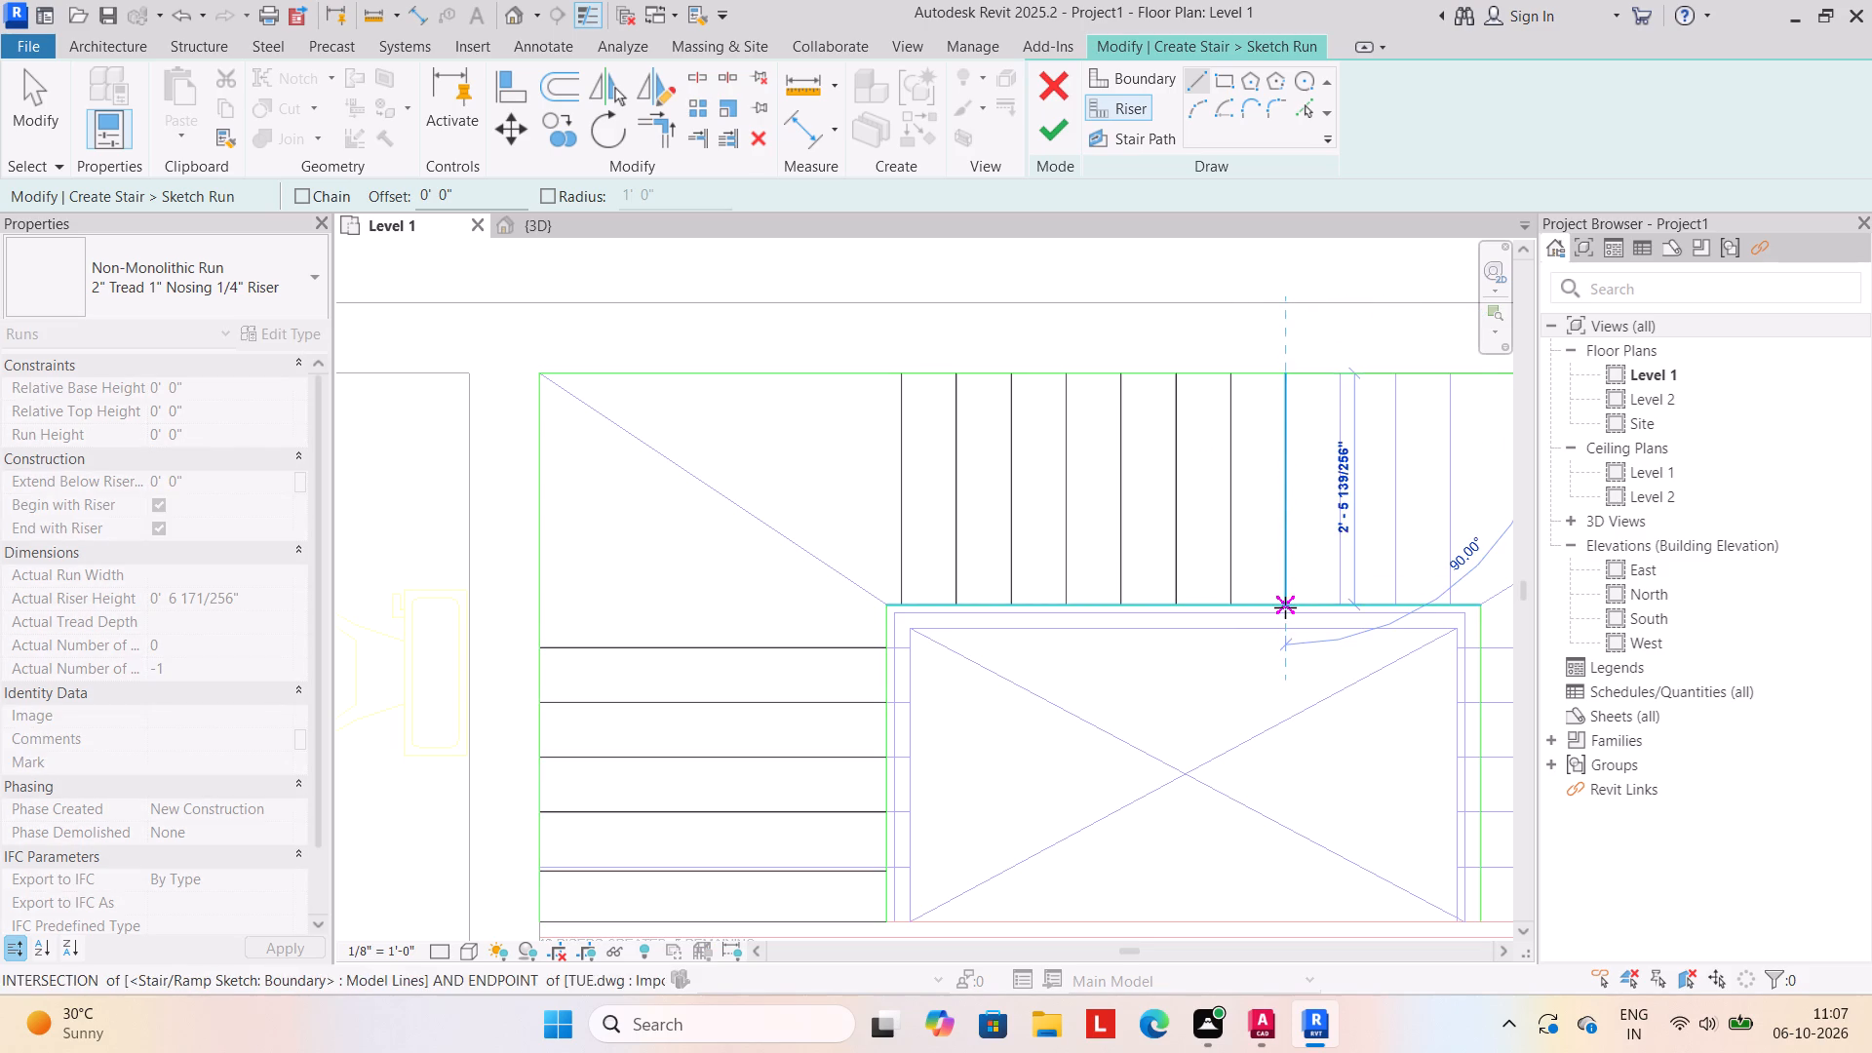
left_click_drag(1285, 607, 1289, 592)
left_click(1339, 378)
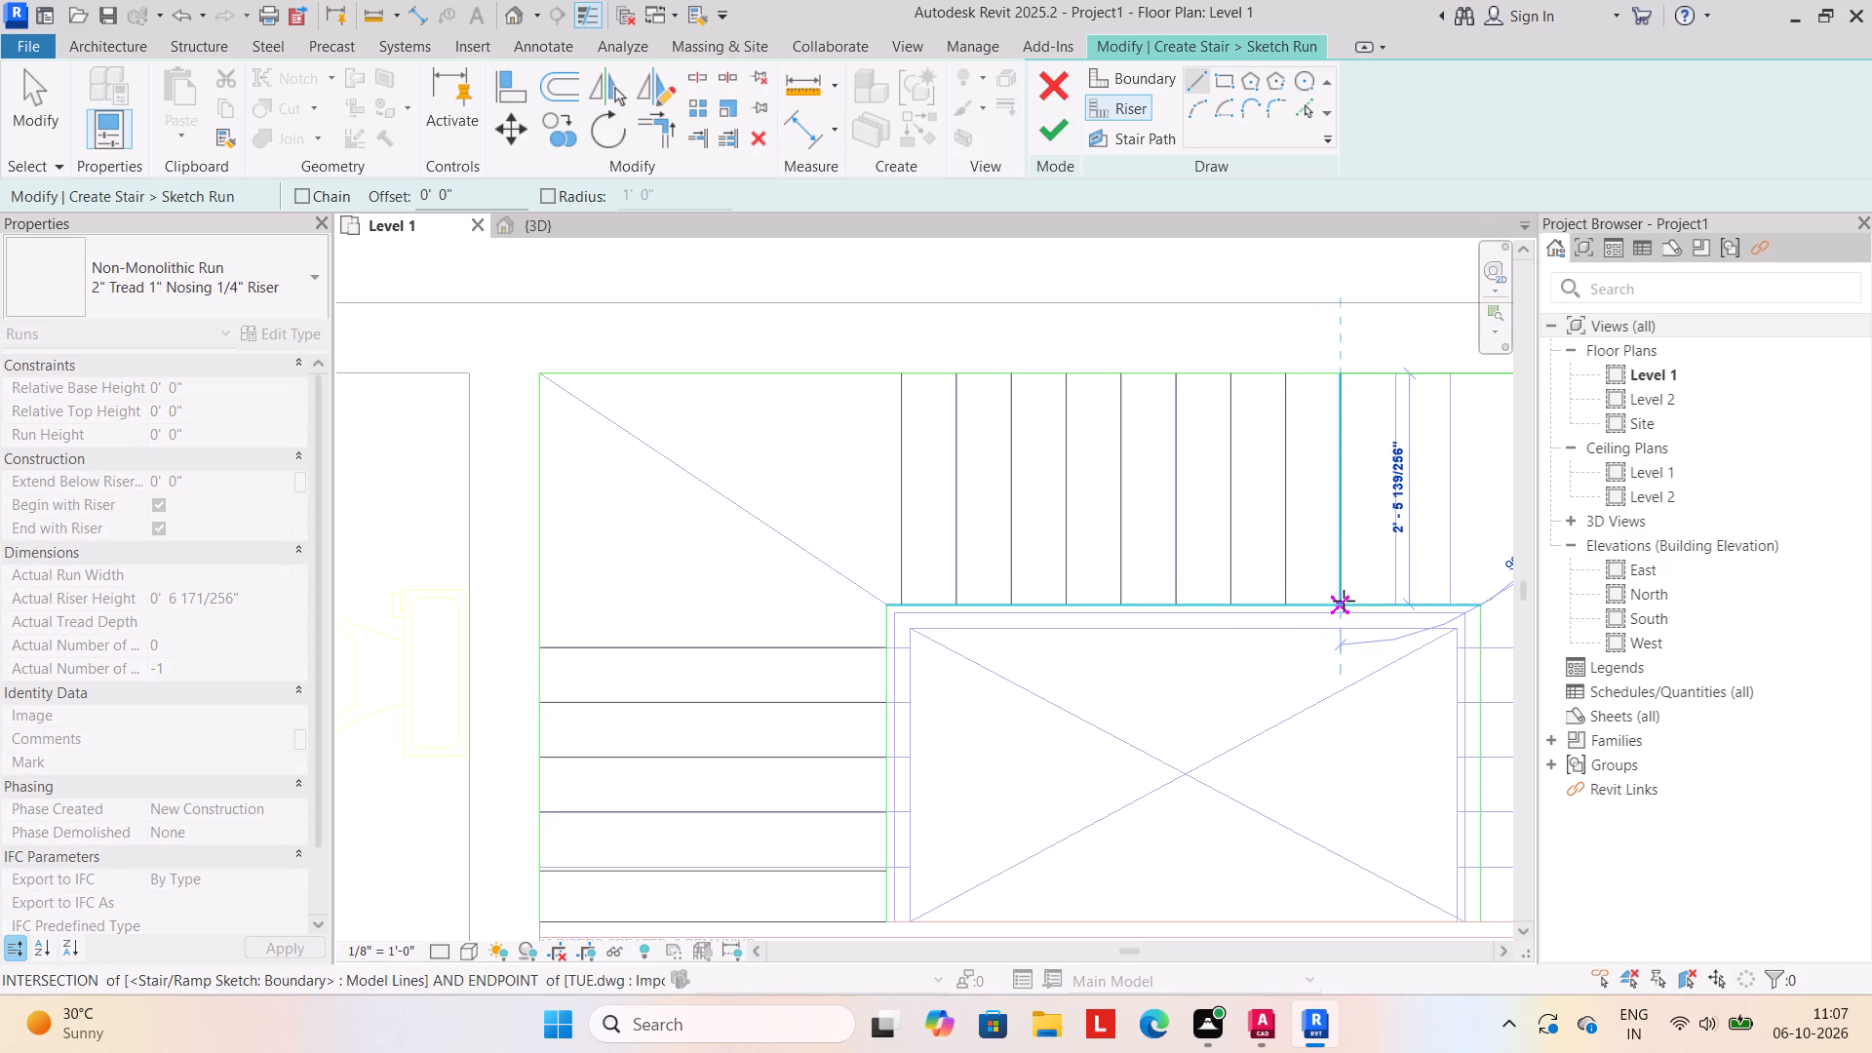
left_click(1344, 603)
left_click_drag(1395, 380, 1395, 397)
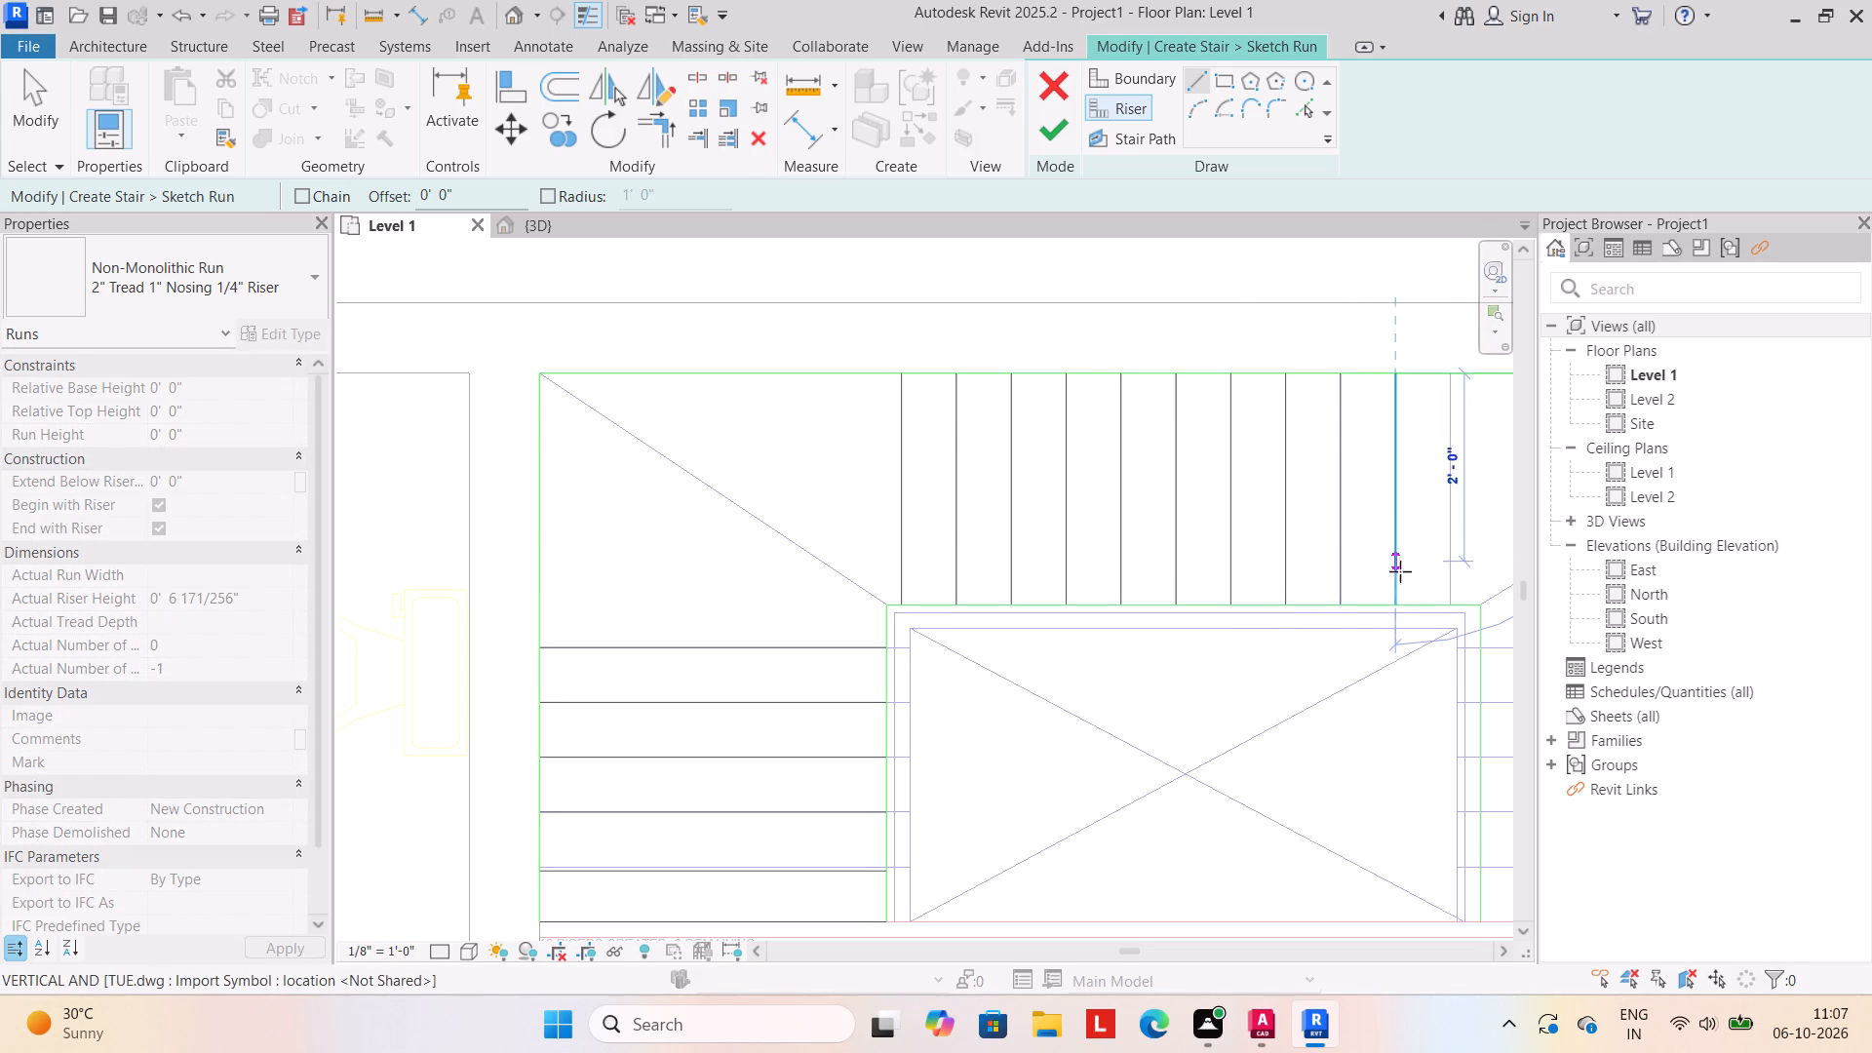
left_click(1398, 604)
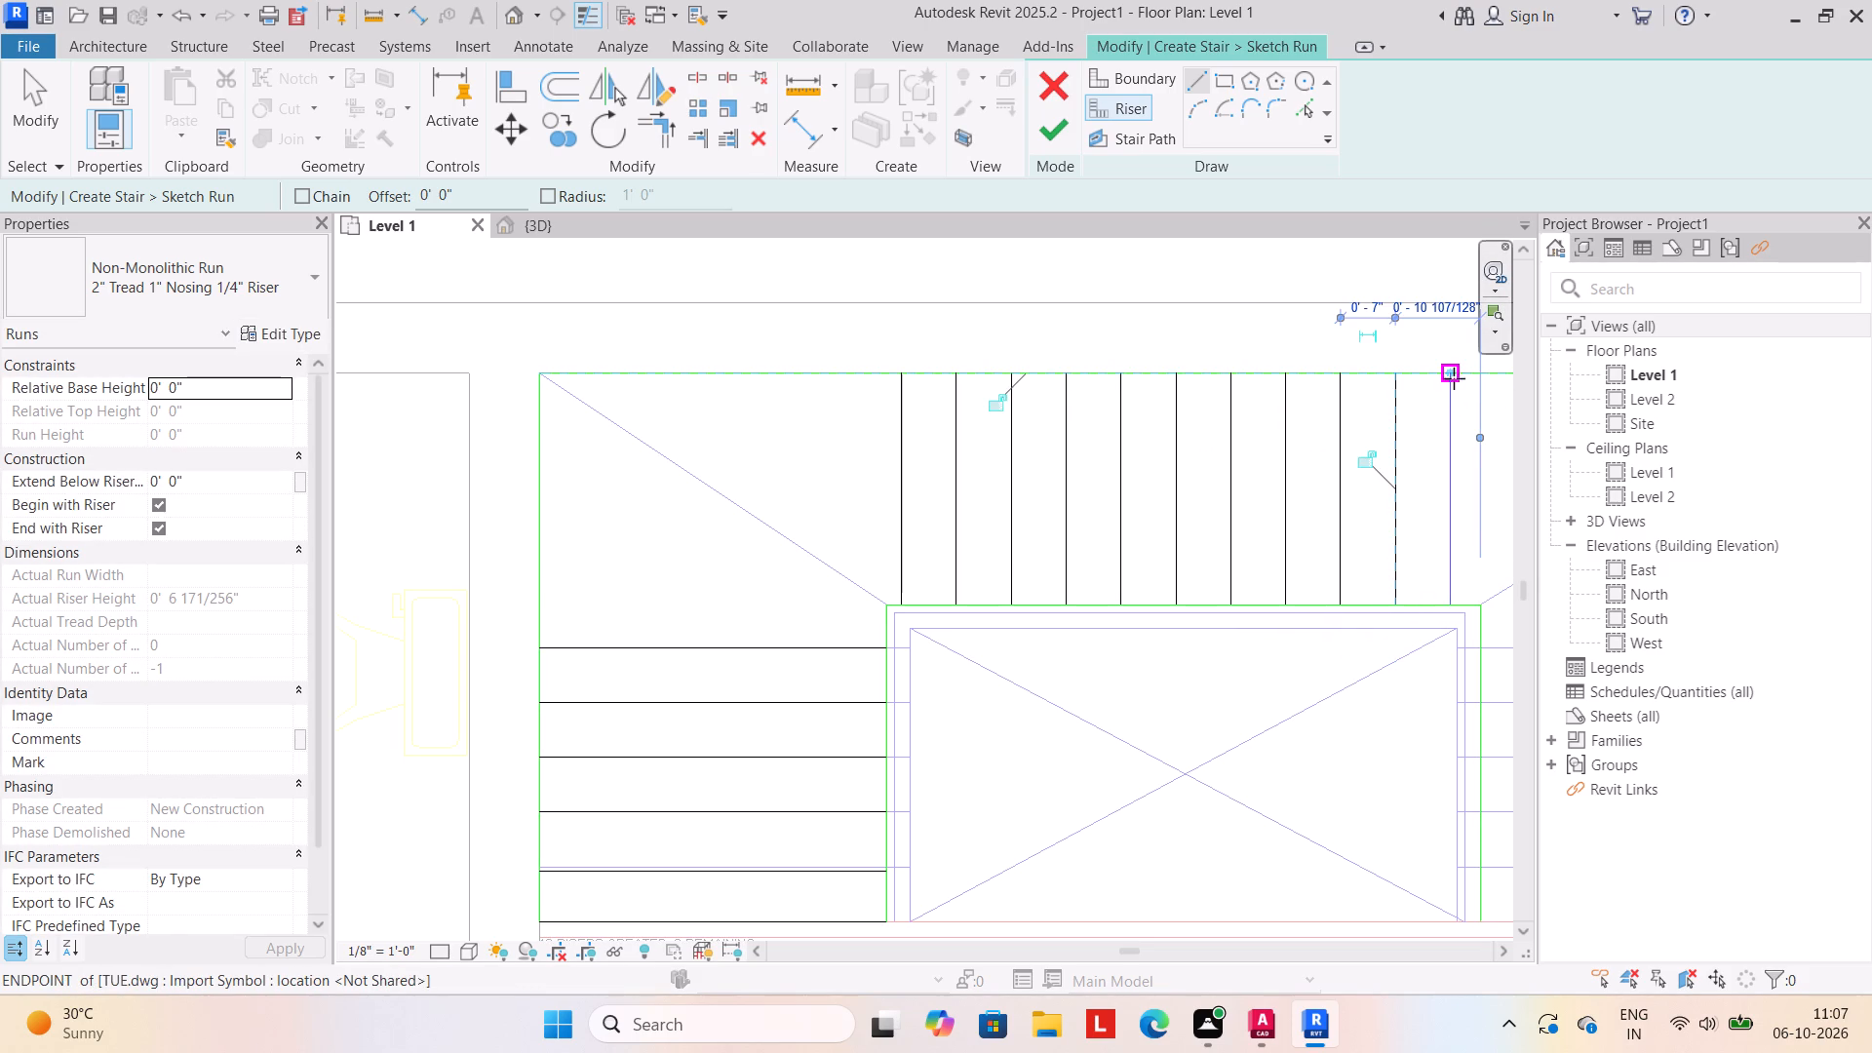
left_click_drag(1450, 377, 1450, 402)
left_click(1448, 604)
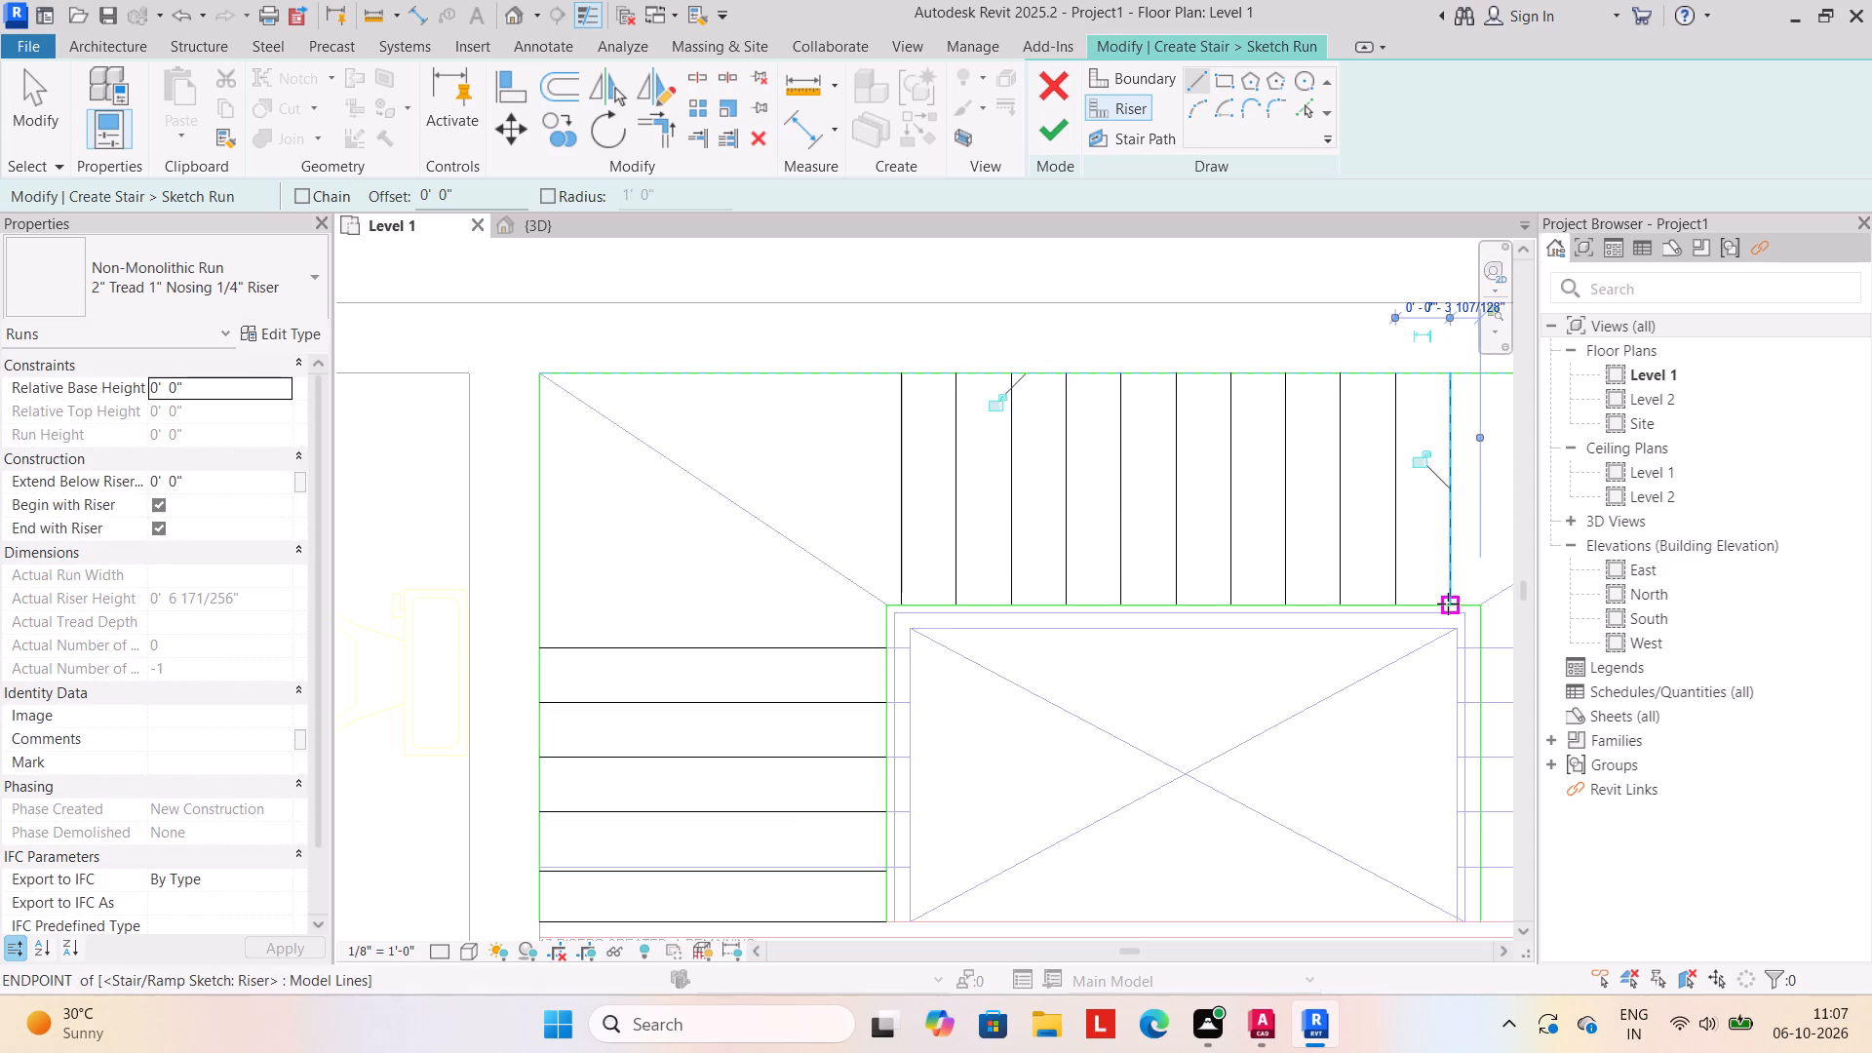
Draw the right flight's two uppermost riser lines from the inner to the outer boundary, each about 4'-0" long.
scroll(1303, 533, "down", 2)
middle_click_drag(1259, 520, 911, 366)
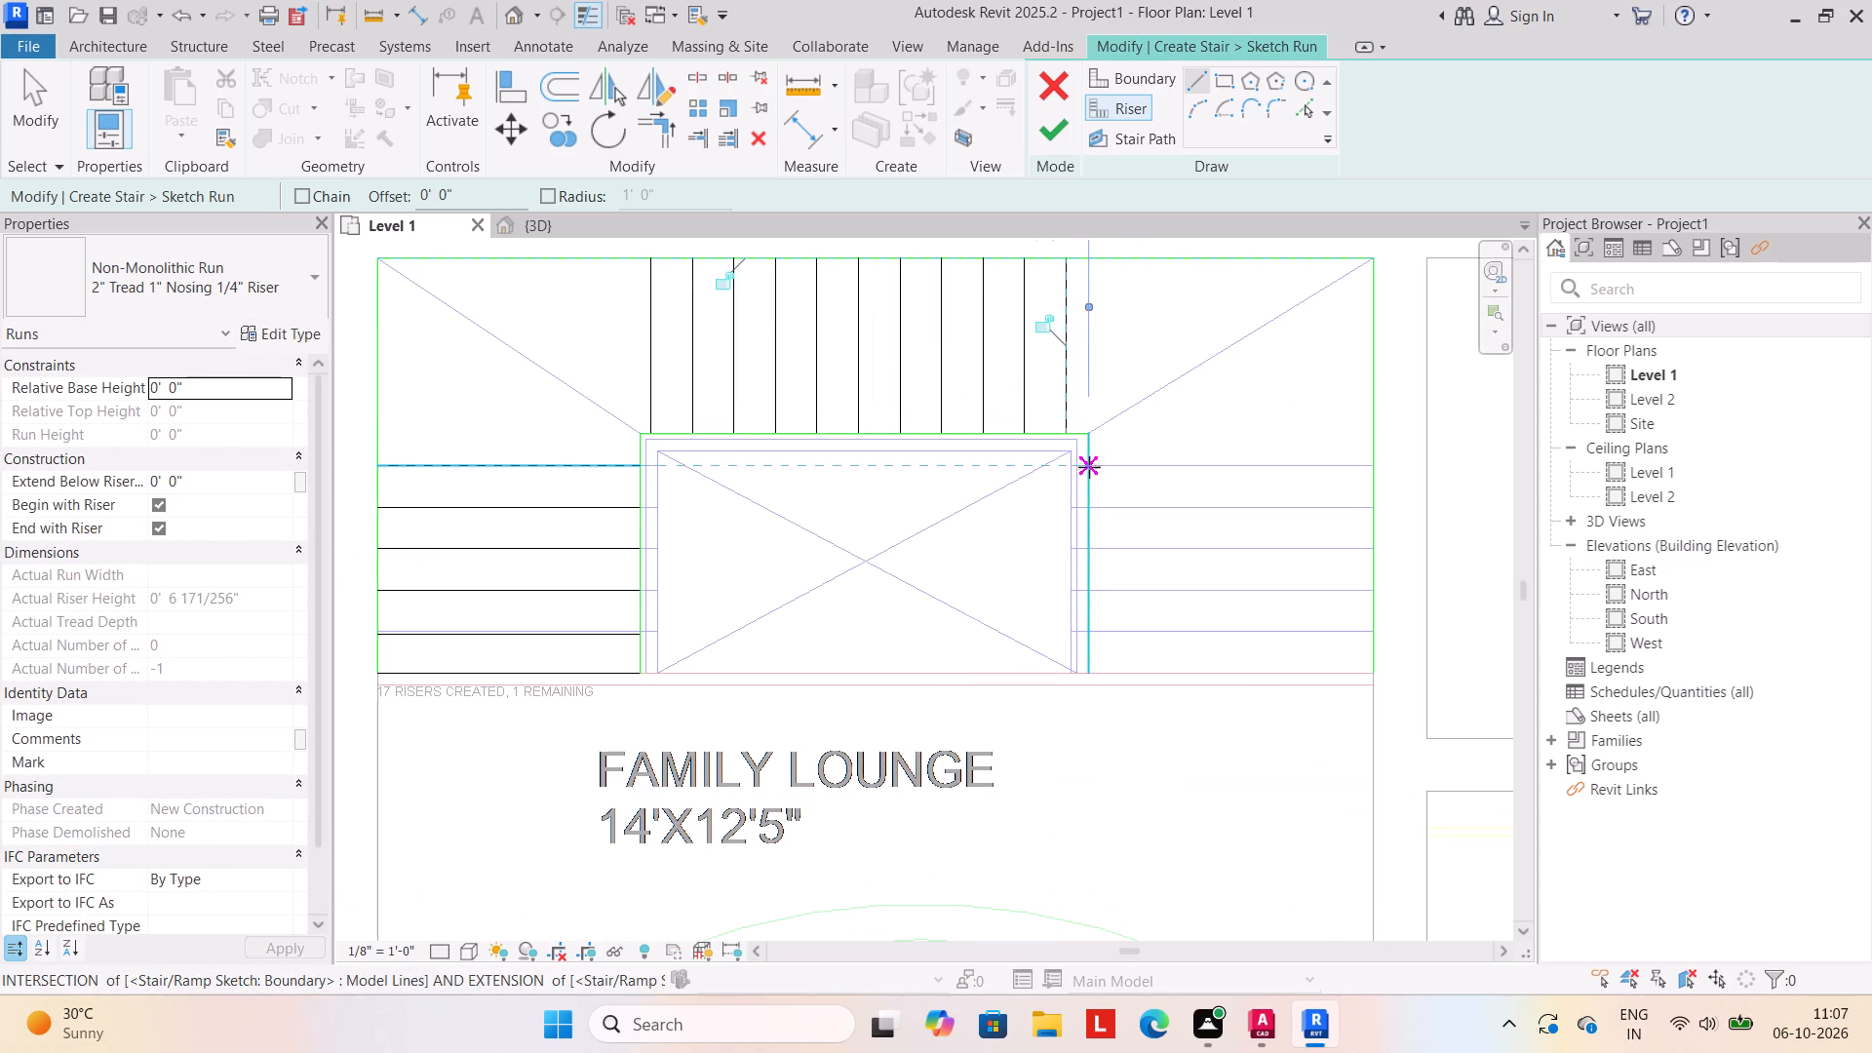
left_click(1090, 463)
left_click(1375, 459)
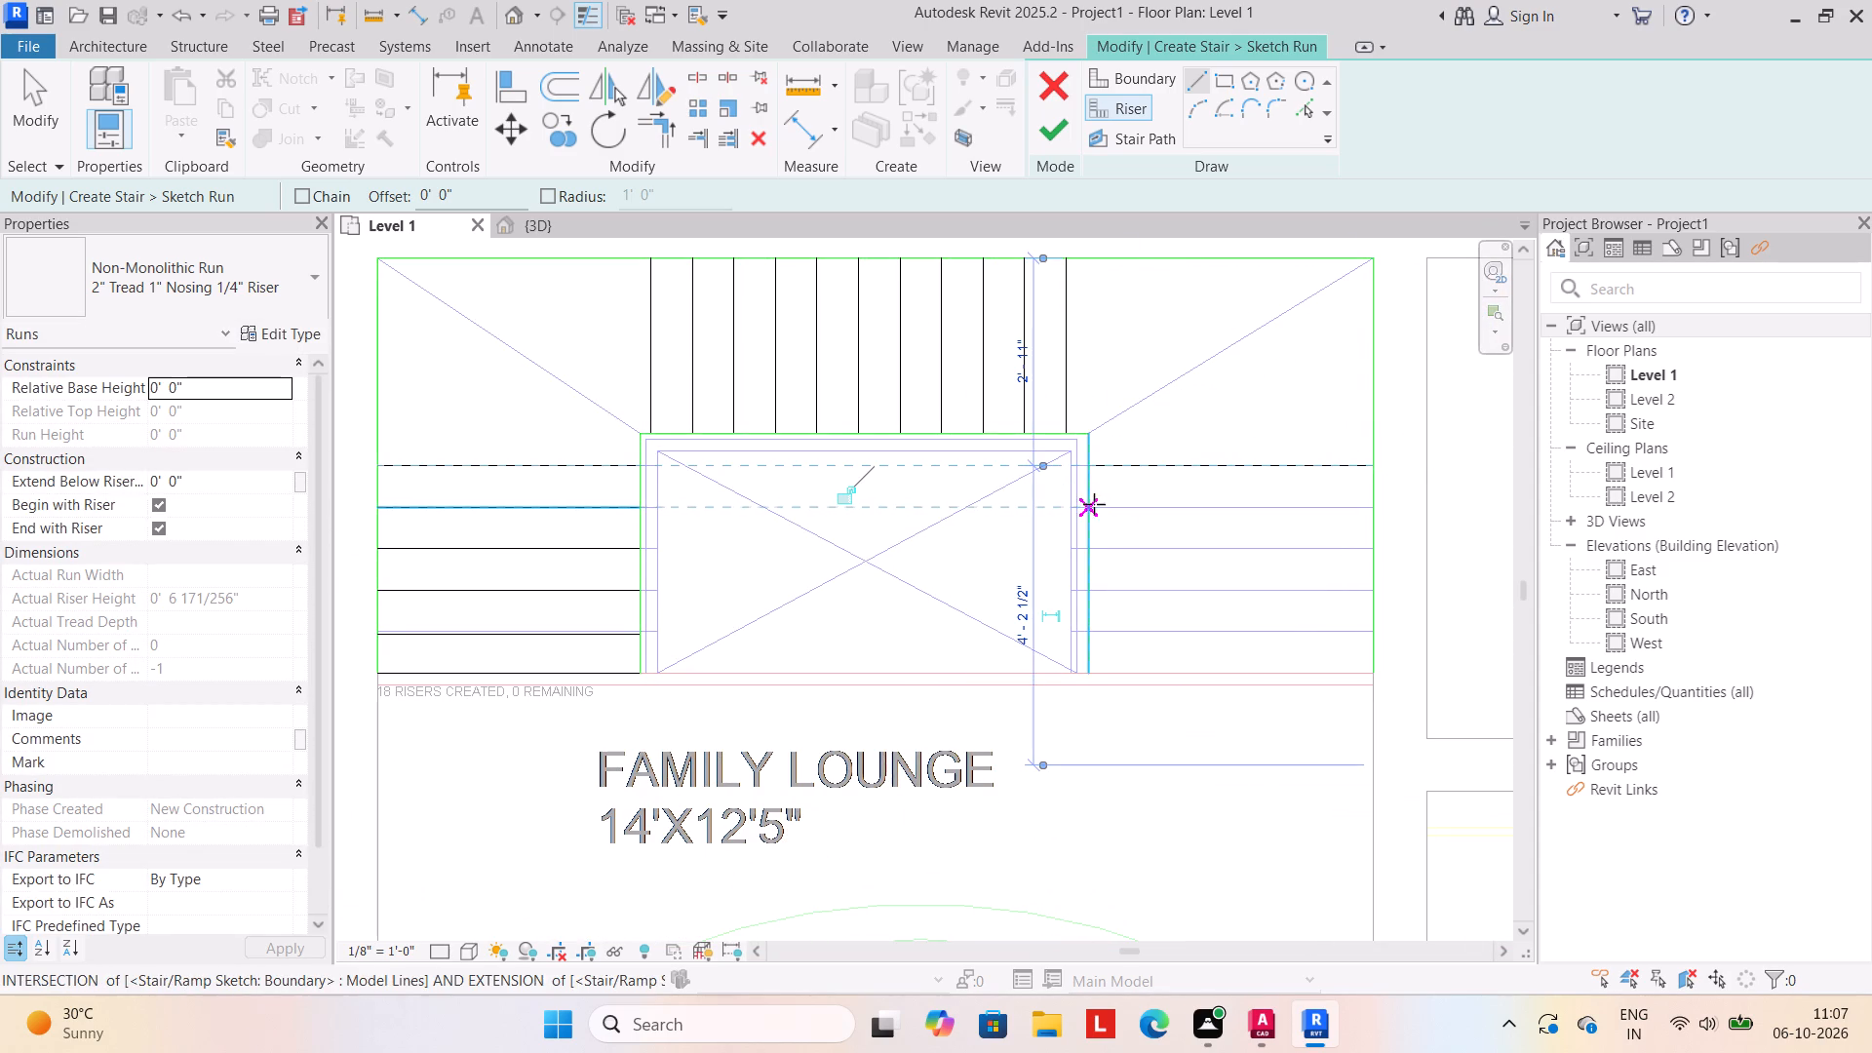
left_click(1091, 507)
left_click(1372, 506)
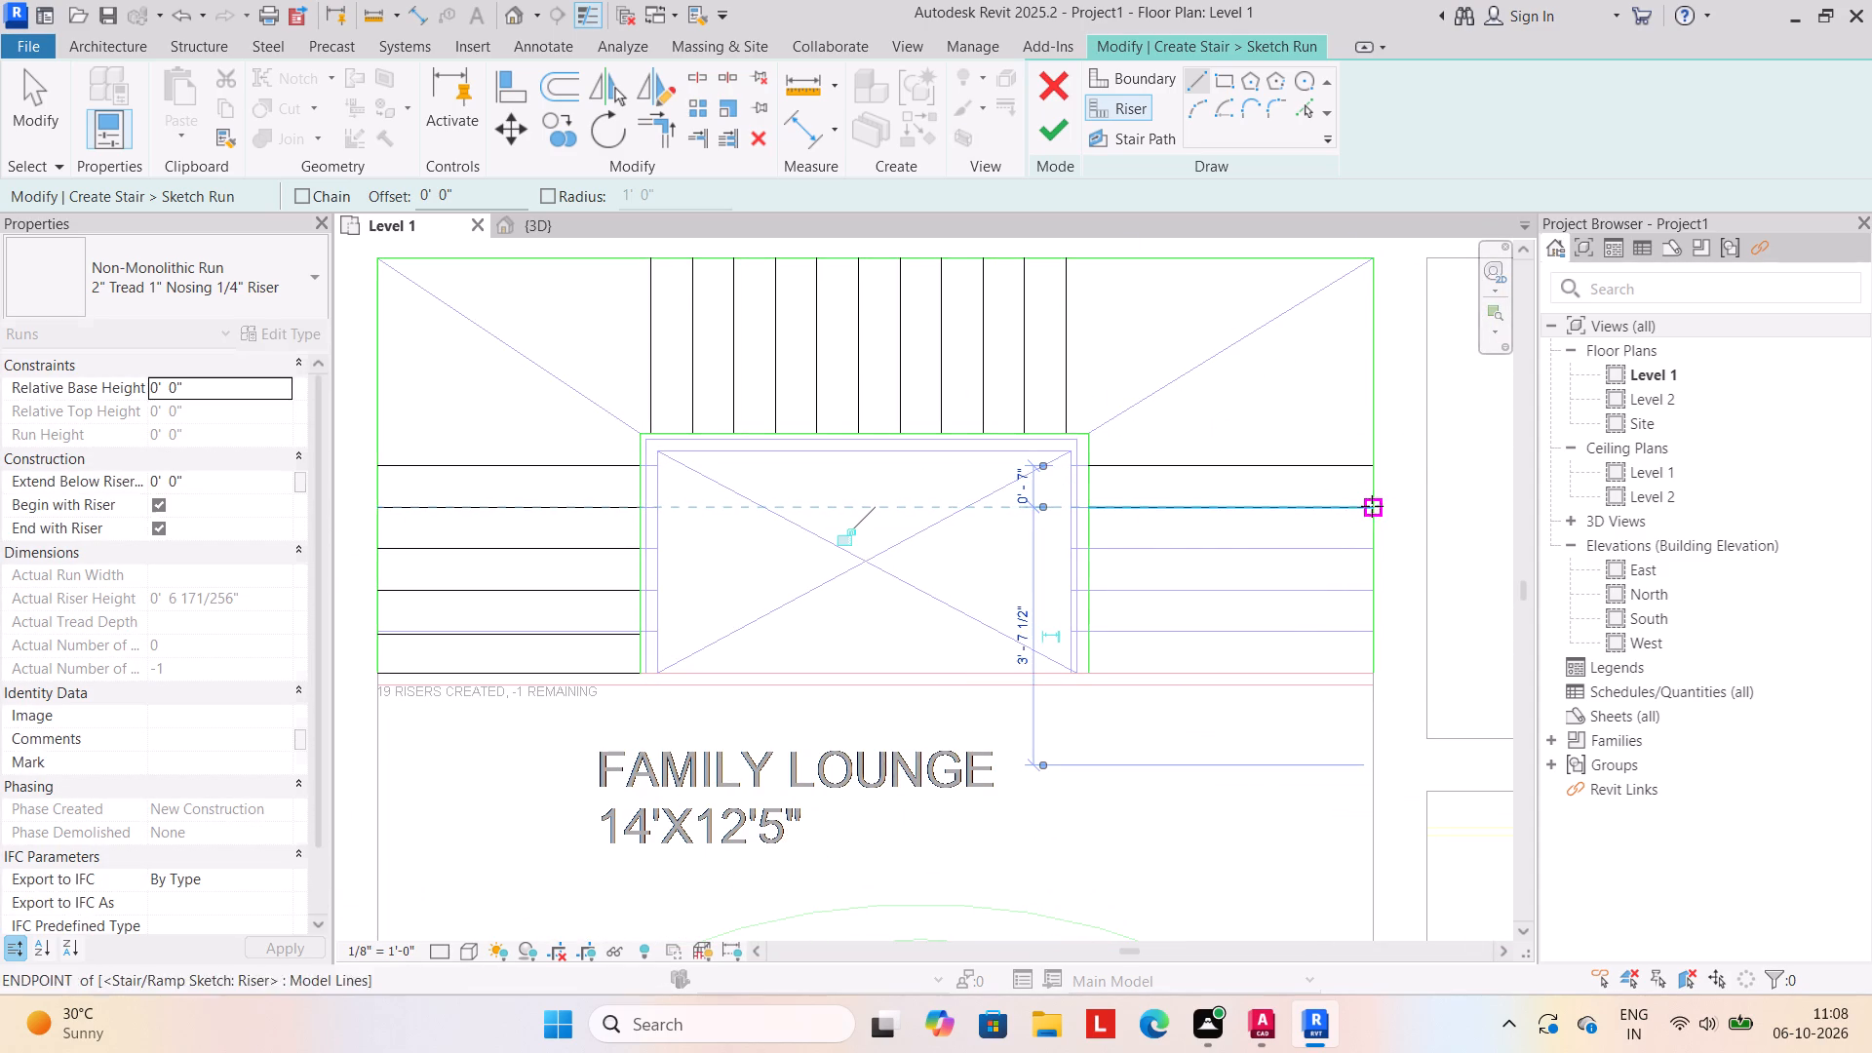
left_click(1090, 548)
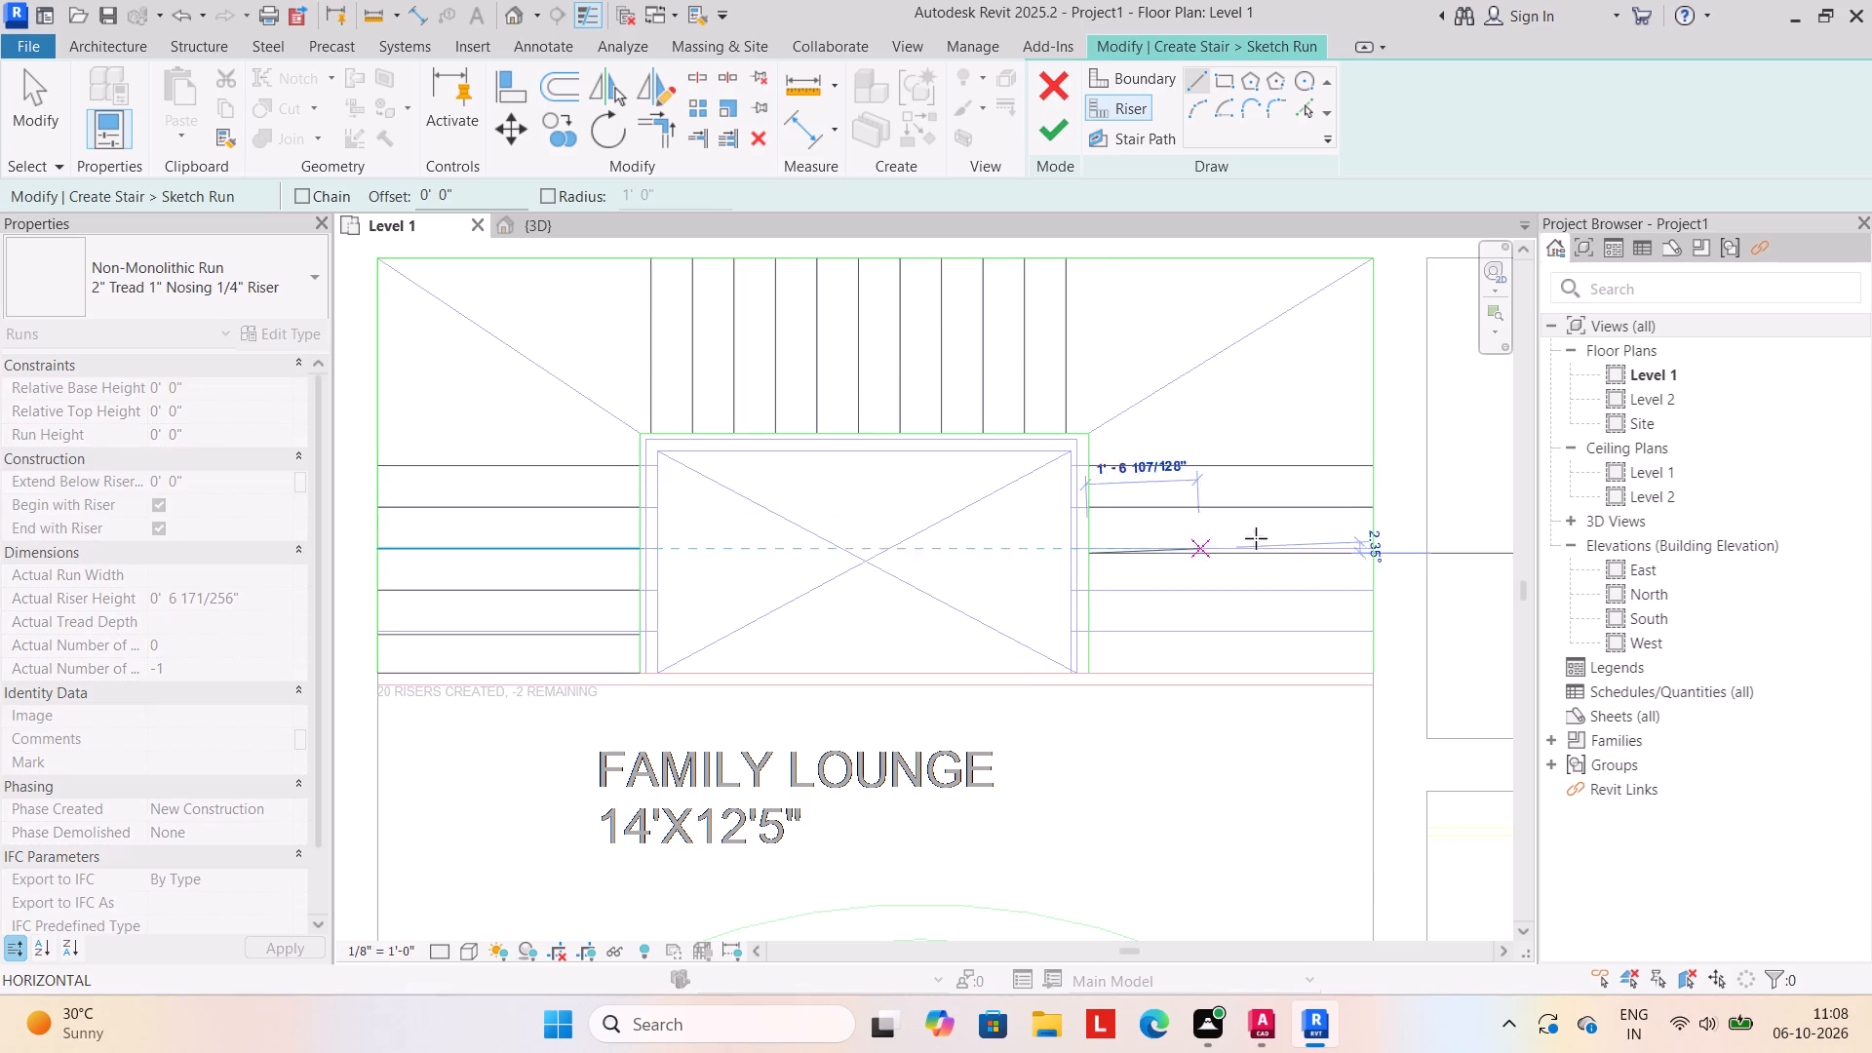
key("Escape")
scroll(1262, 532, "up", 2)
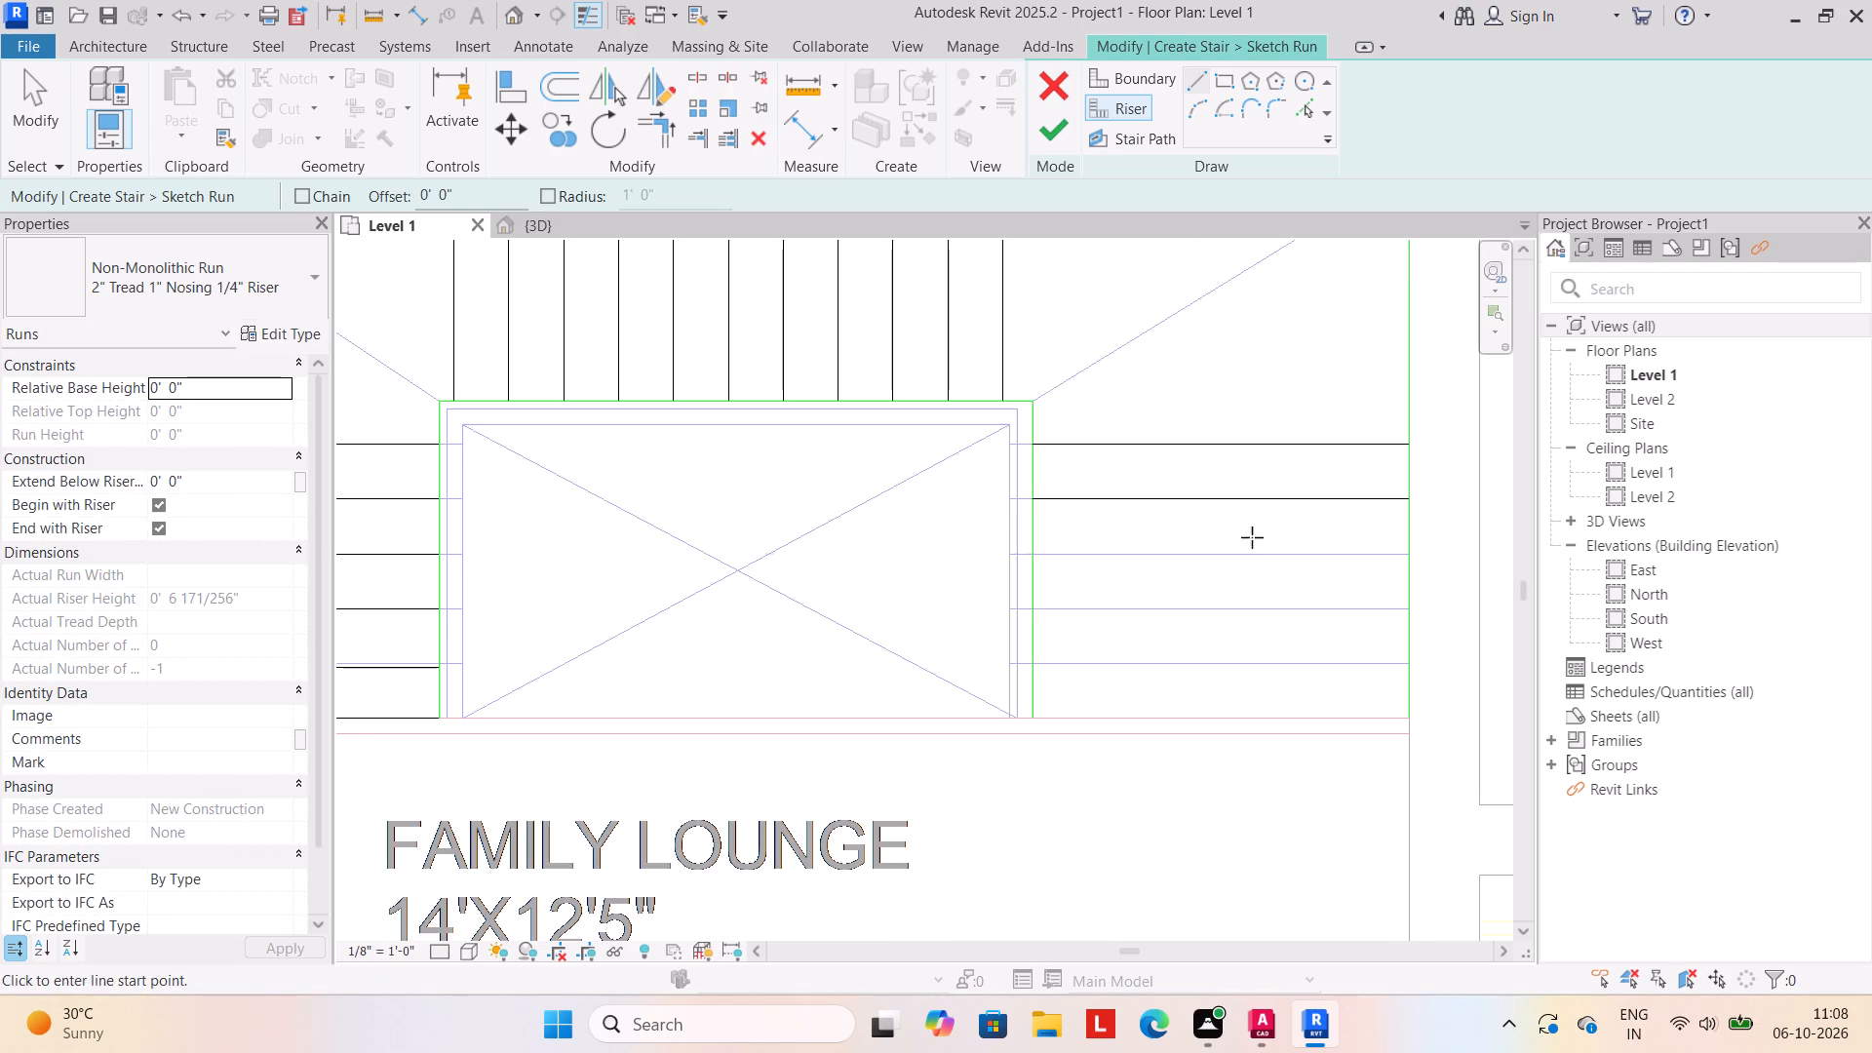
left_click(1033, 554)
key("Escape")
Draw the right flight's four remaining riser lines down to the end of the boundaries, each about 4'-0" long.
scroll(1056, 527, "up", 4)
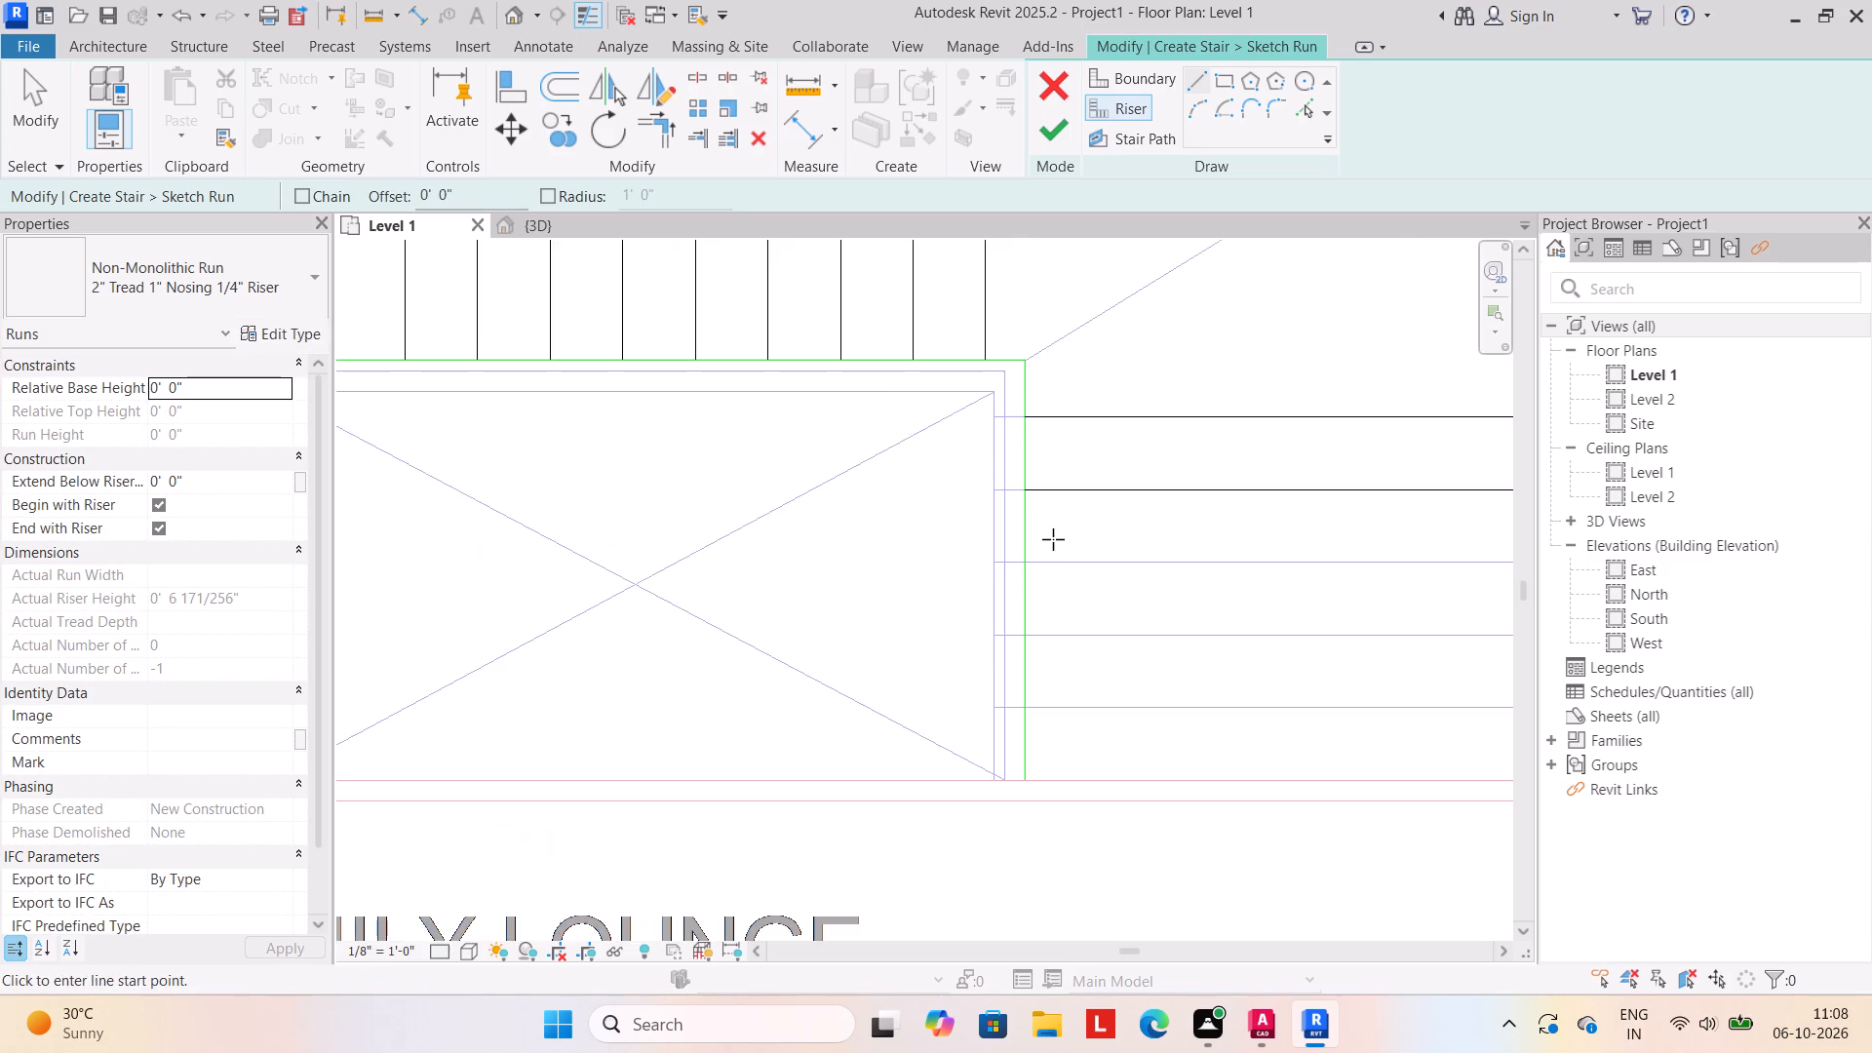
left_click(1017, 572)
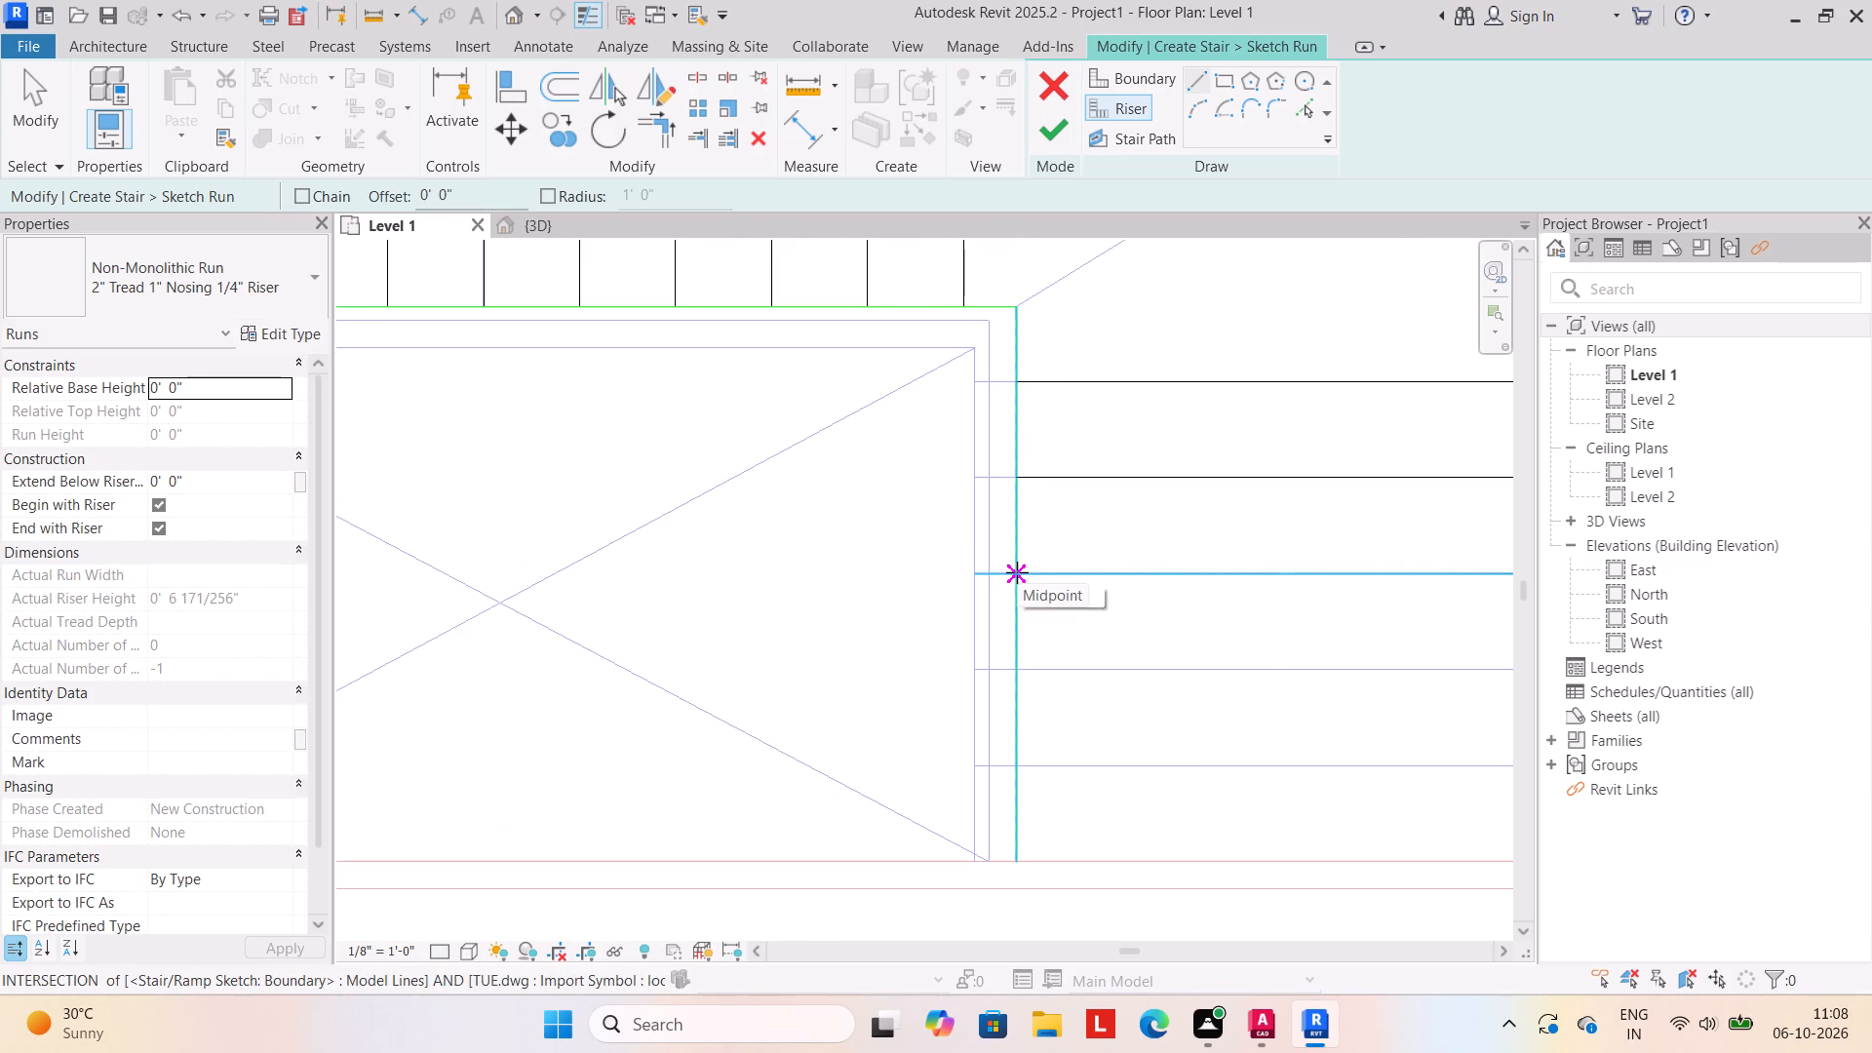
scroll(1275, 572, "down", 2)
middle_click_drag(1272, 573, 951, 527)
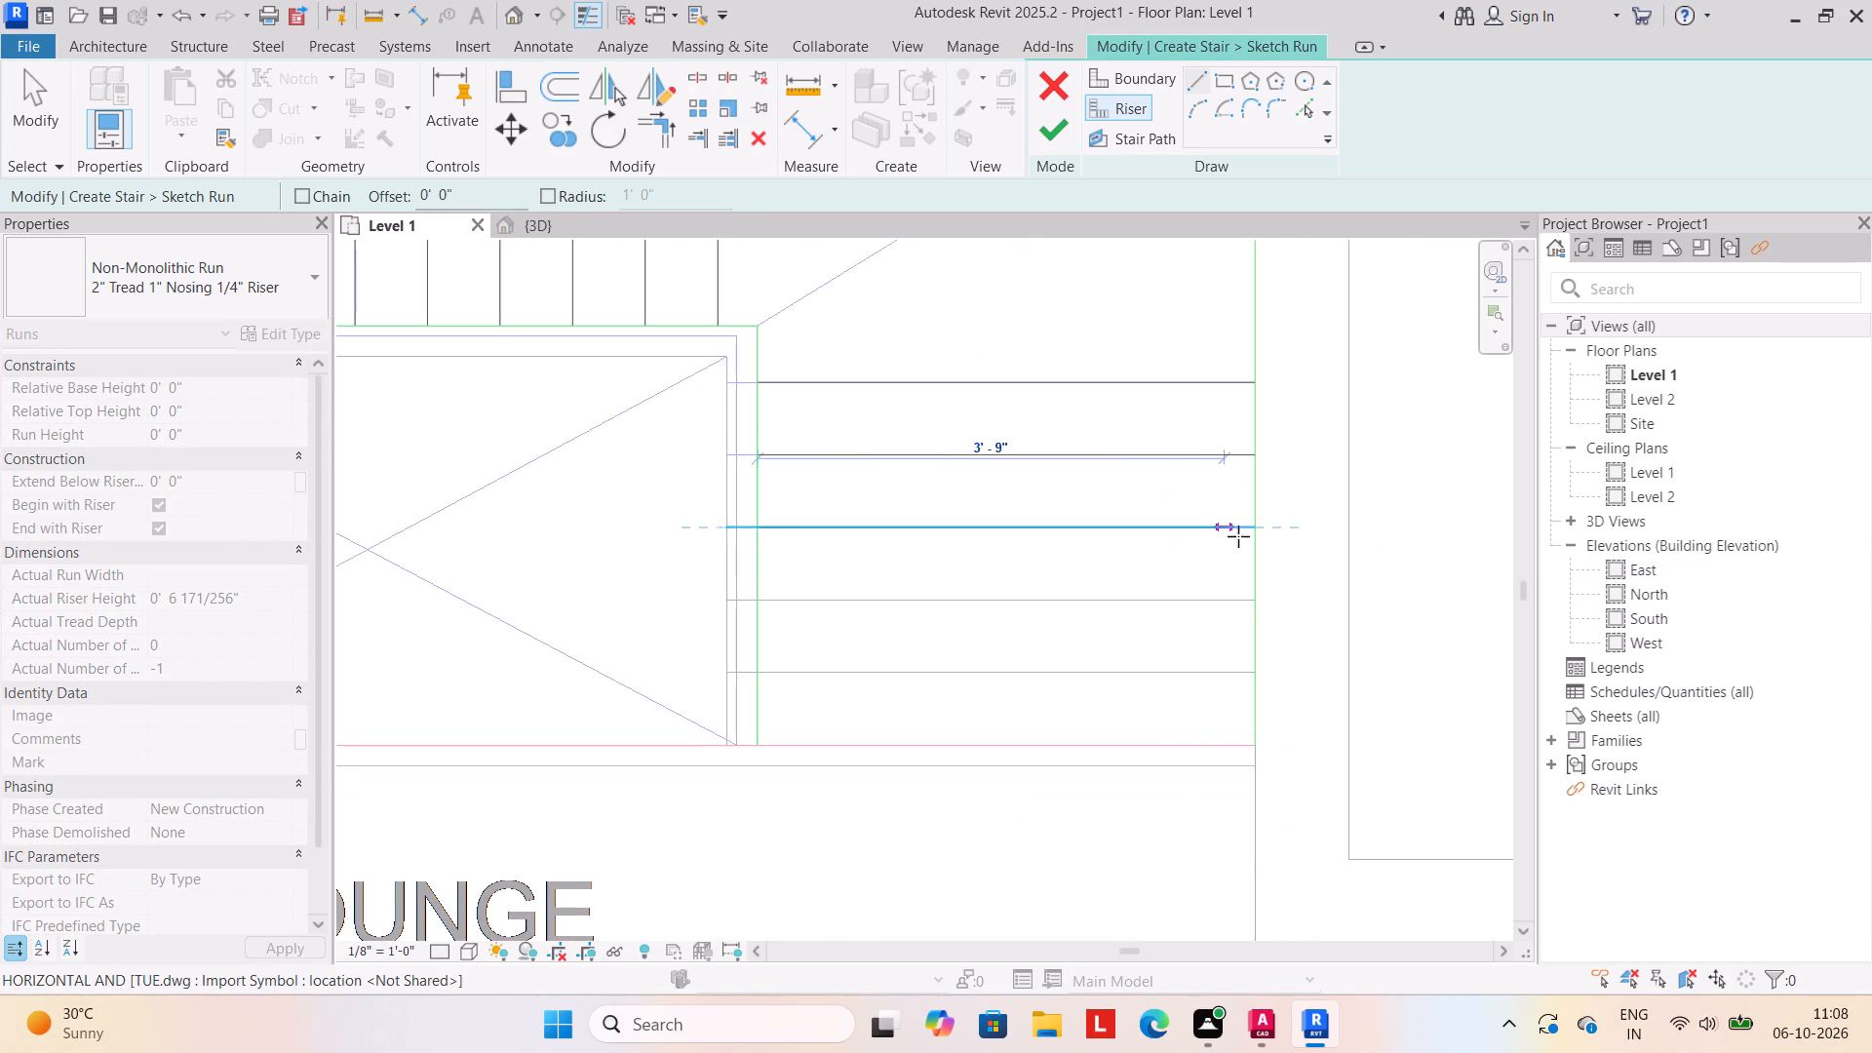
left_click(1258, 528)
left_click_drag(757, 603, 768, 601)
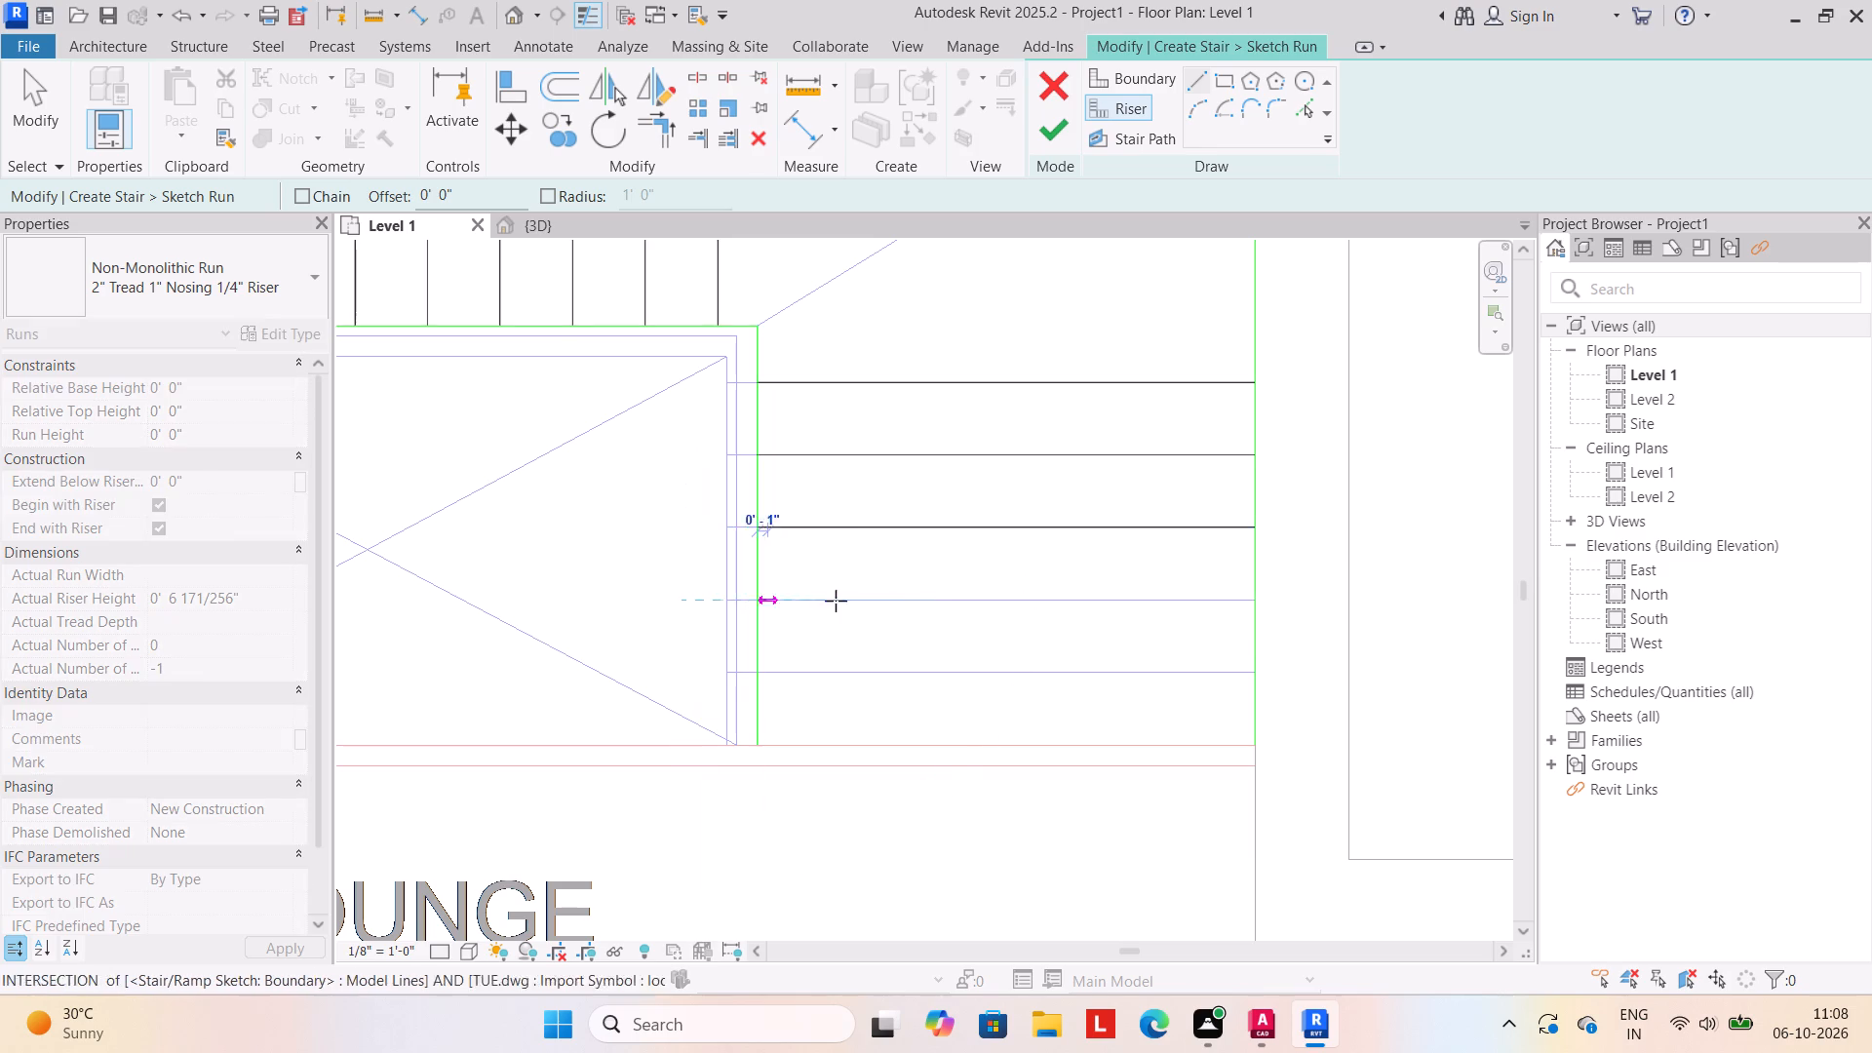
left_click(1251, 599)
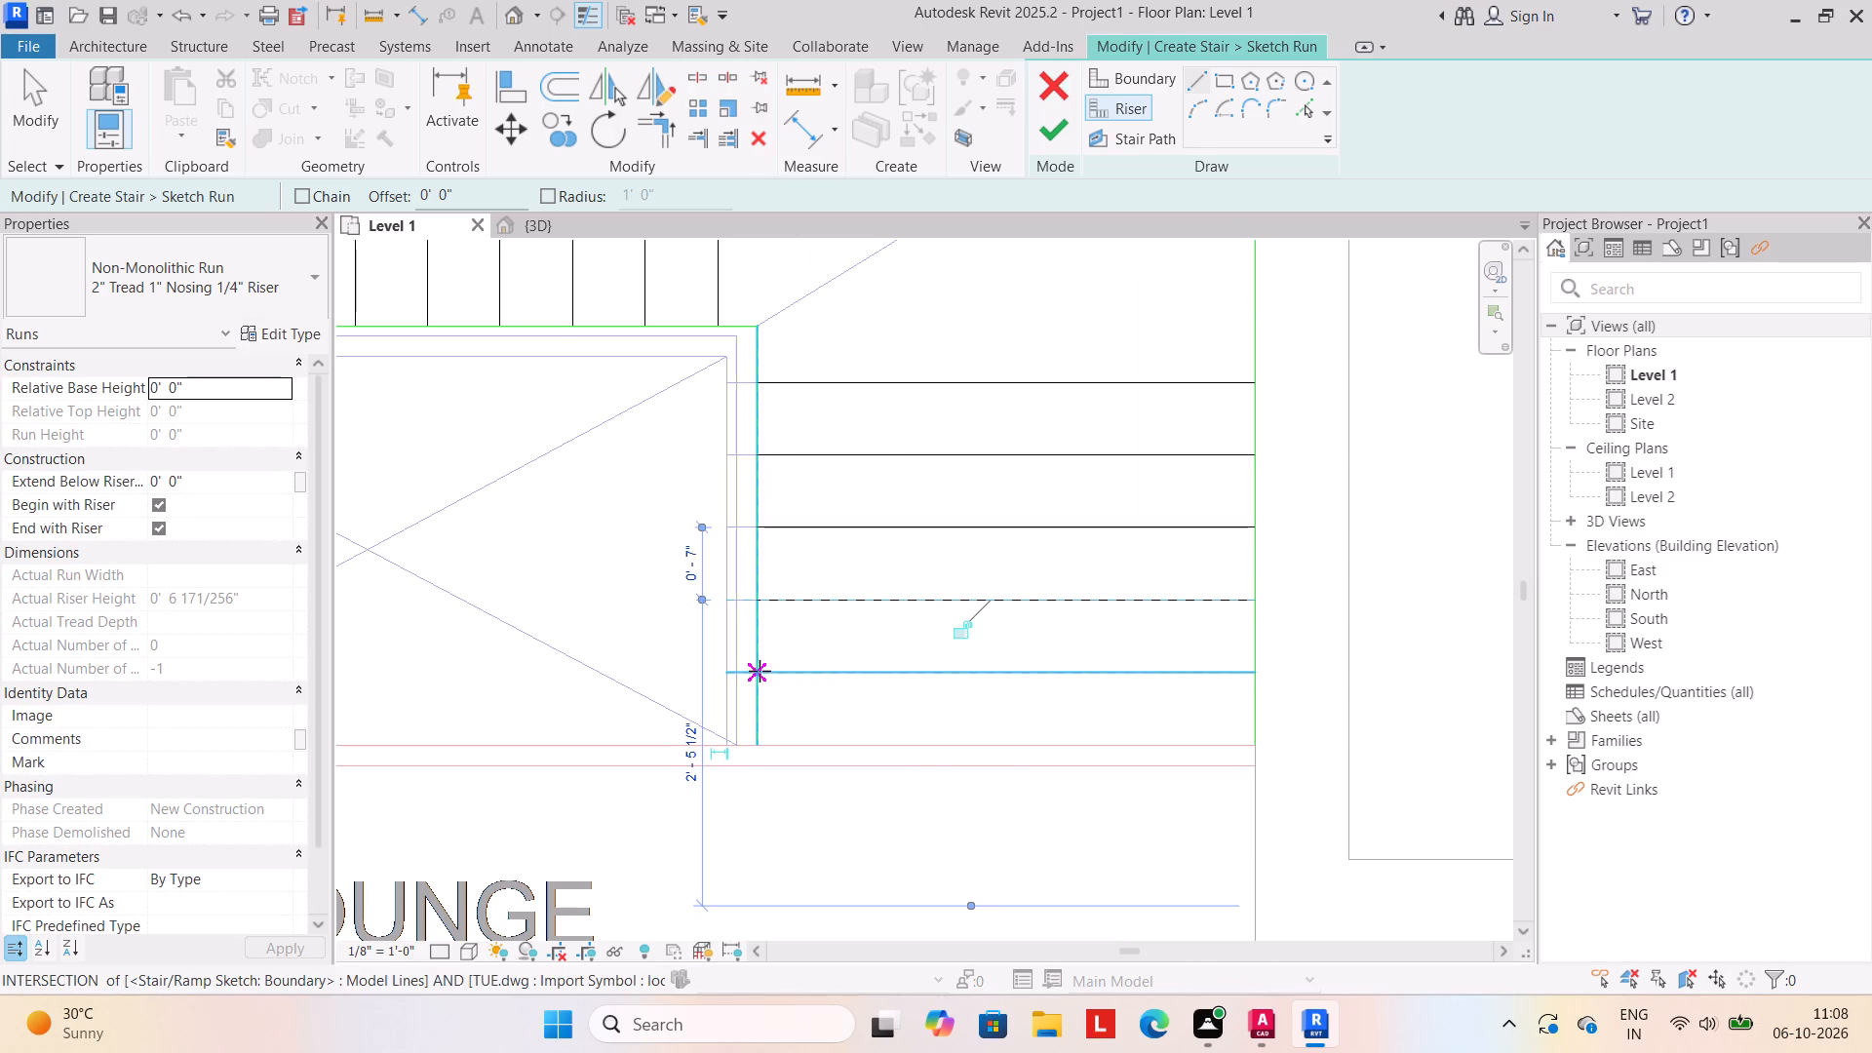
left_click_drag(758, 672, 771, 669)
left_click(1257, 674)
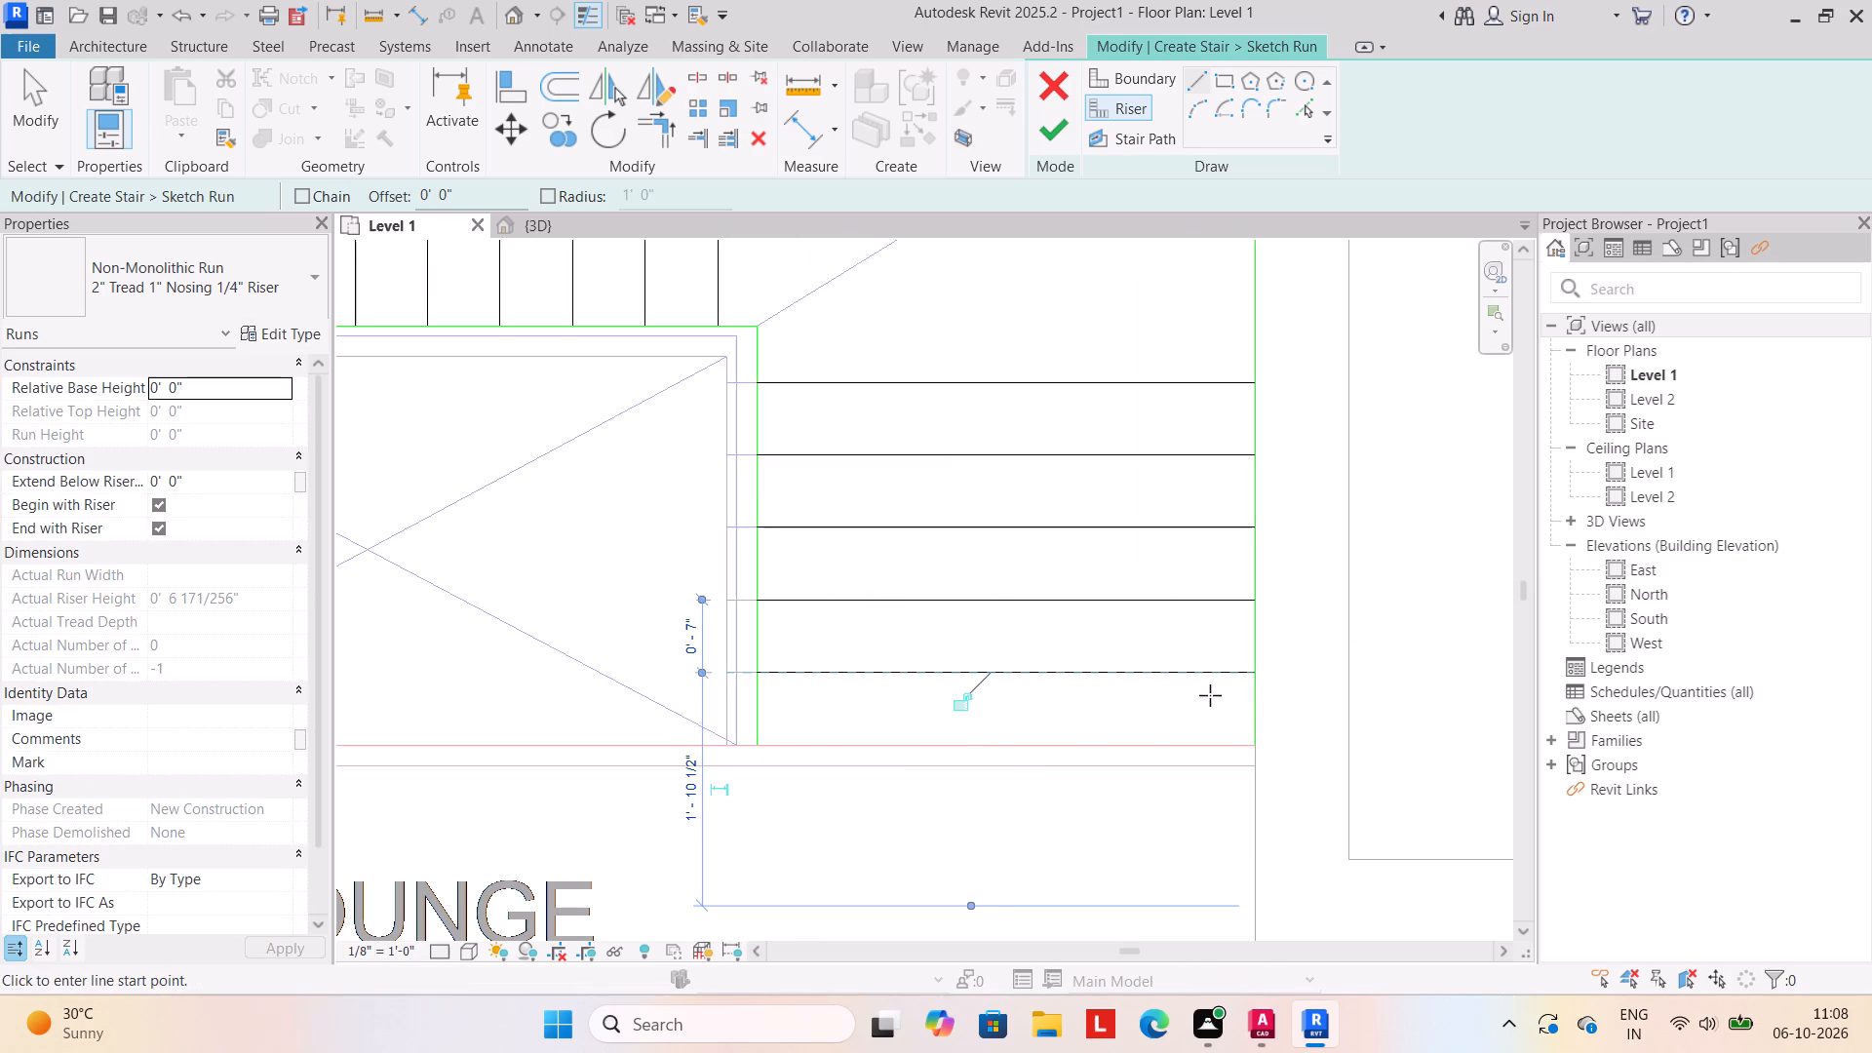
left_click_drag(756, 746, 774, 746)
left_click(1257, 743)
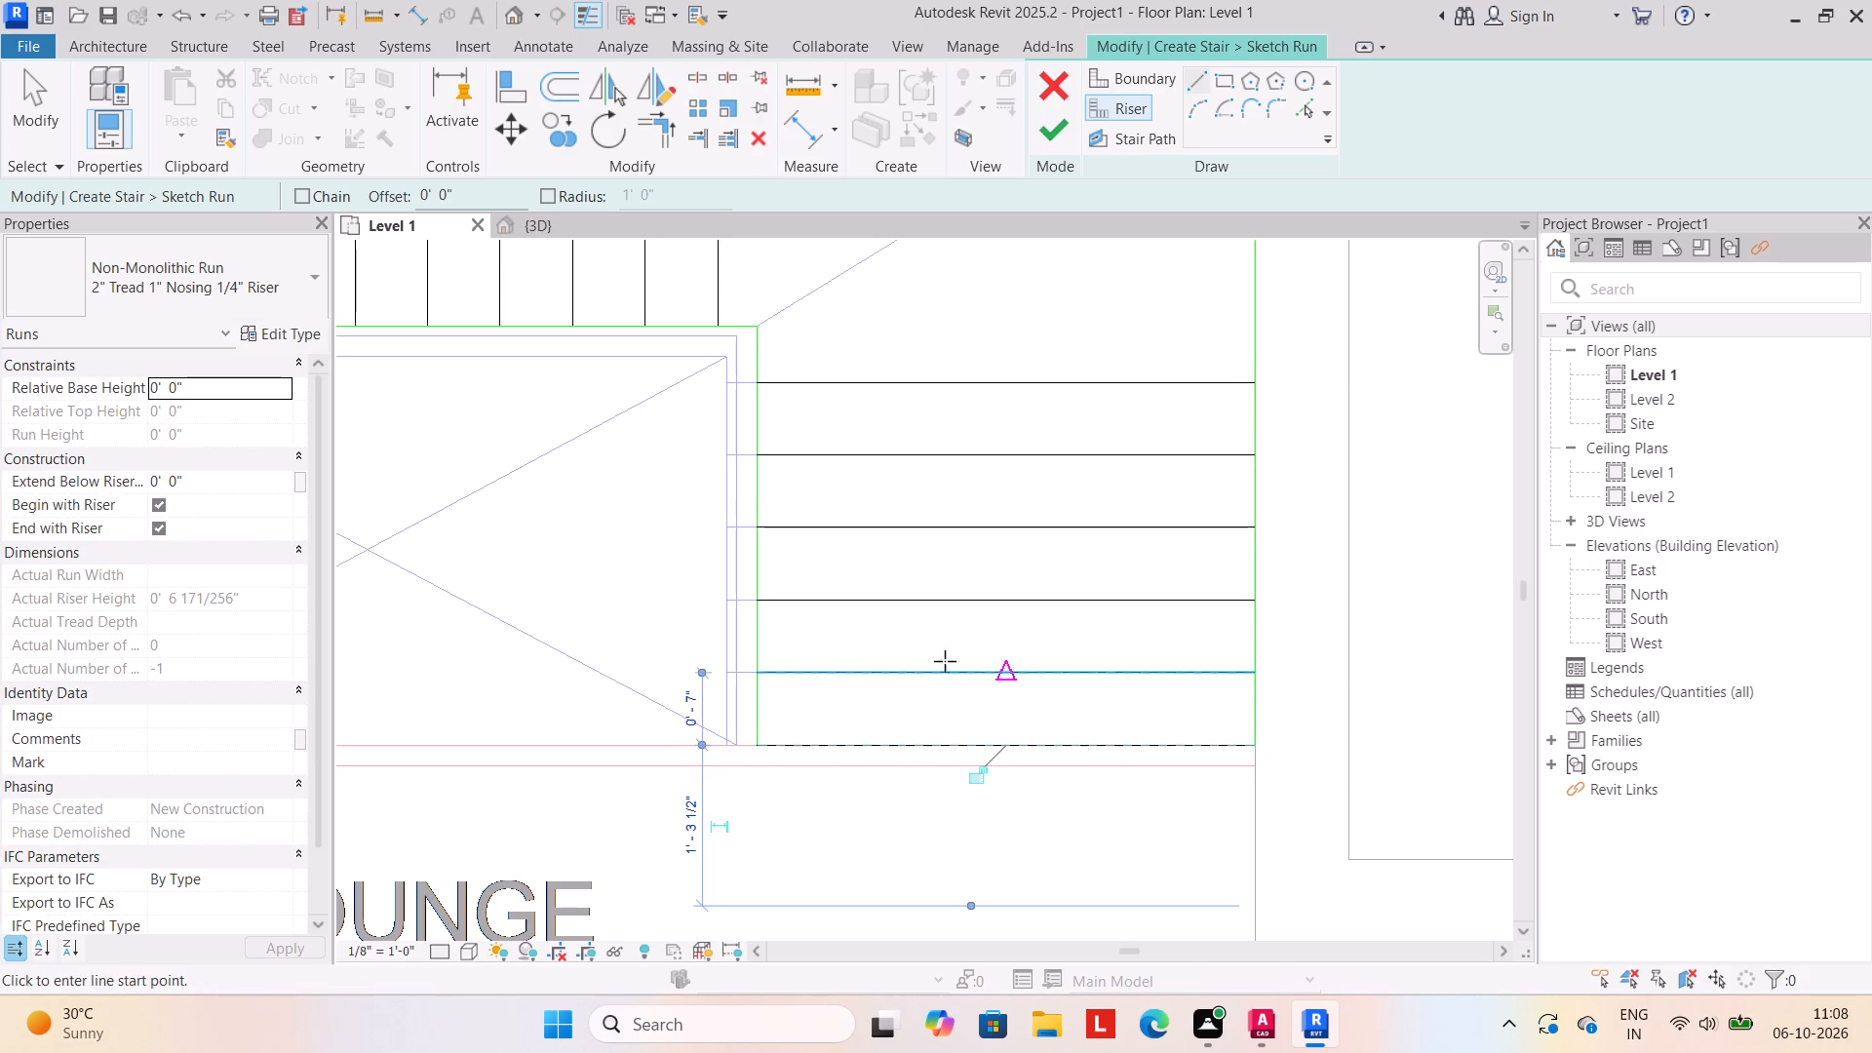
Sketch the stair path up the left flight about 4'-7", across the middle flight 9'-3", and down the right flight about 4'-7".
scroll(877, 631, "down", 5)
middle_click_drag(863, 642, 1091, 607)
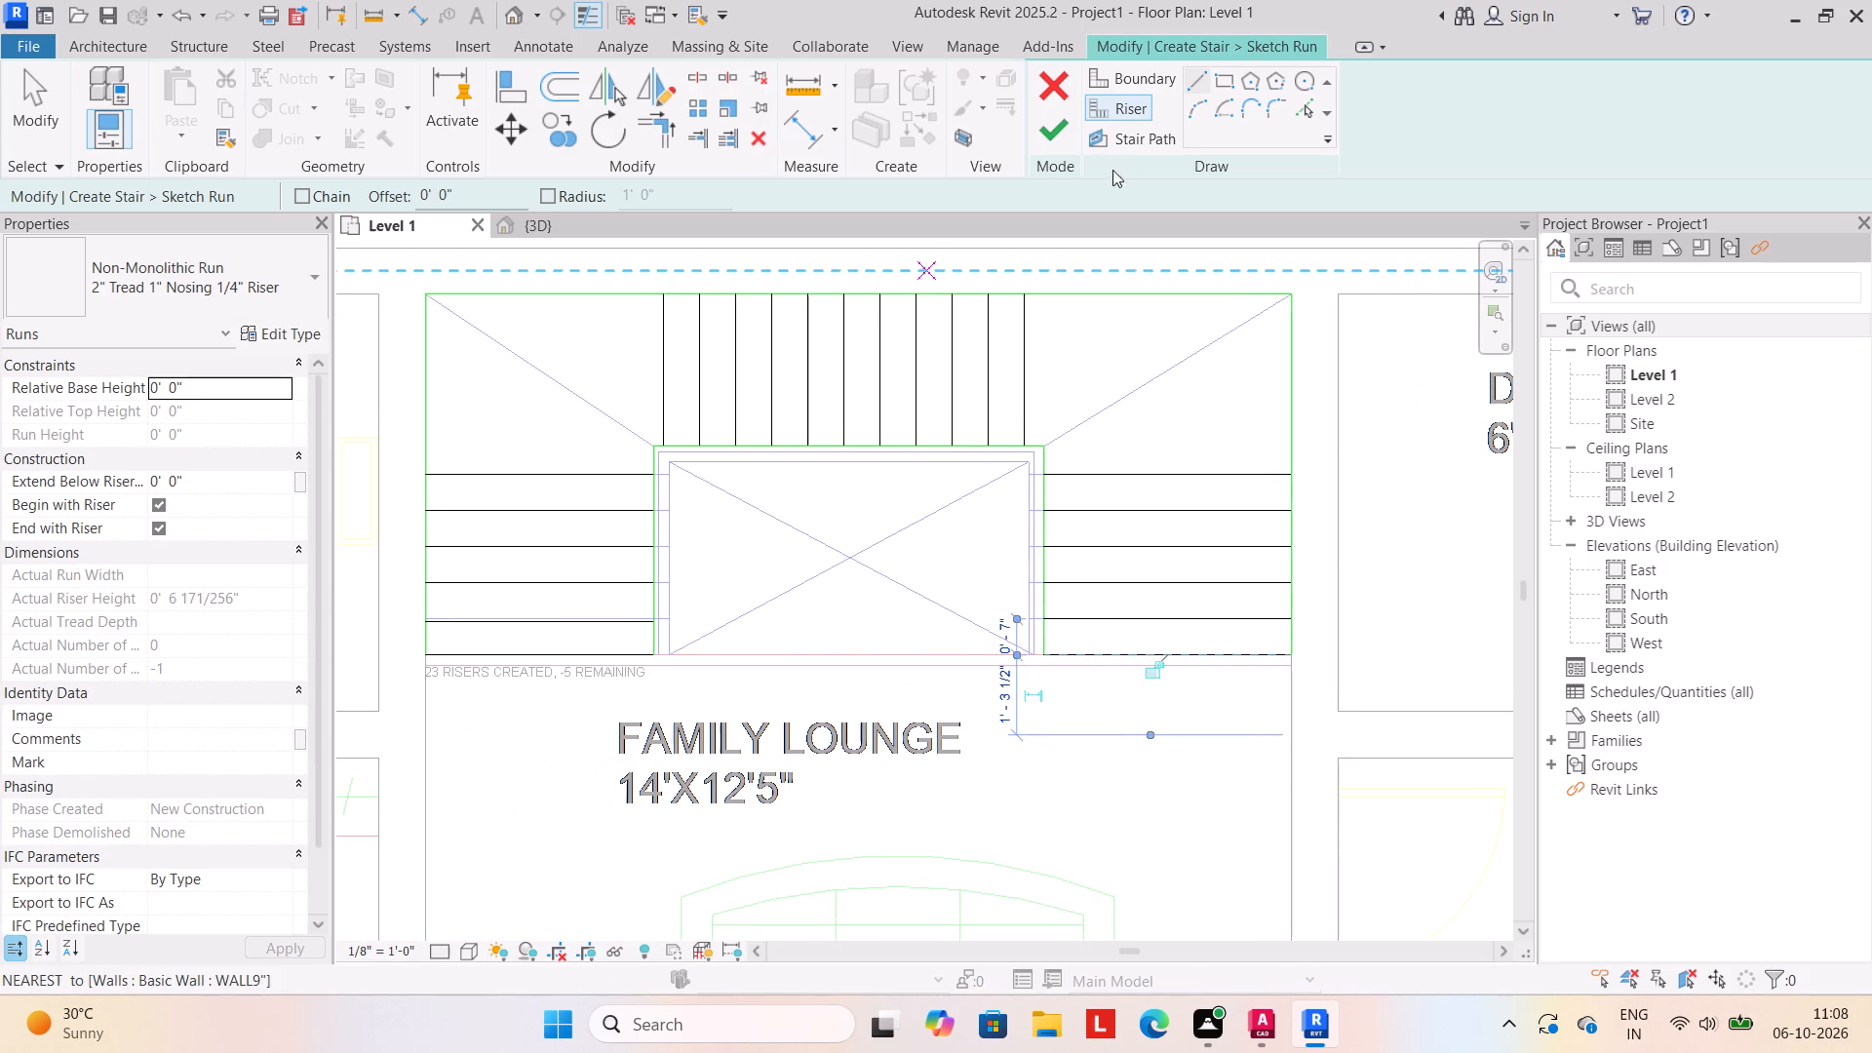
left_click(1126, 143)
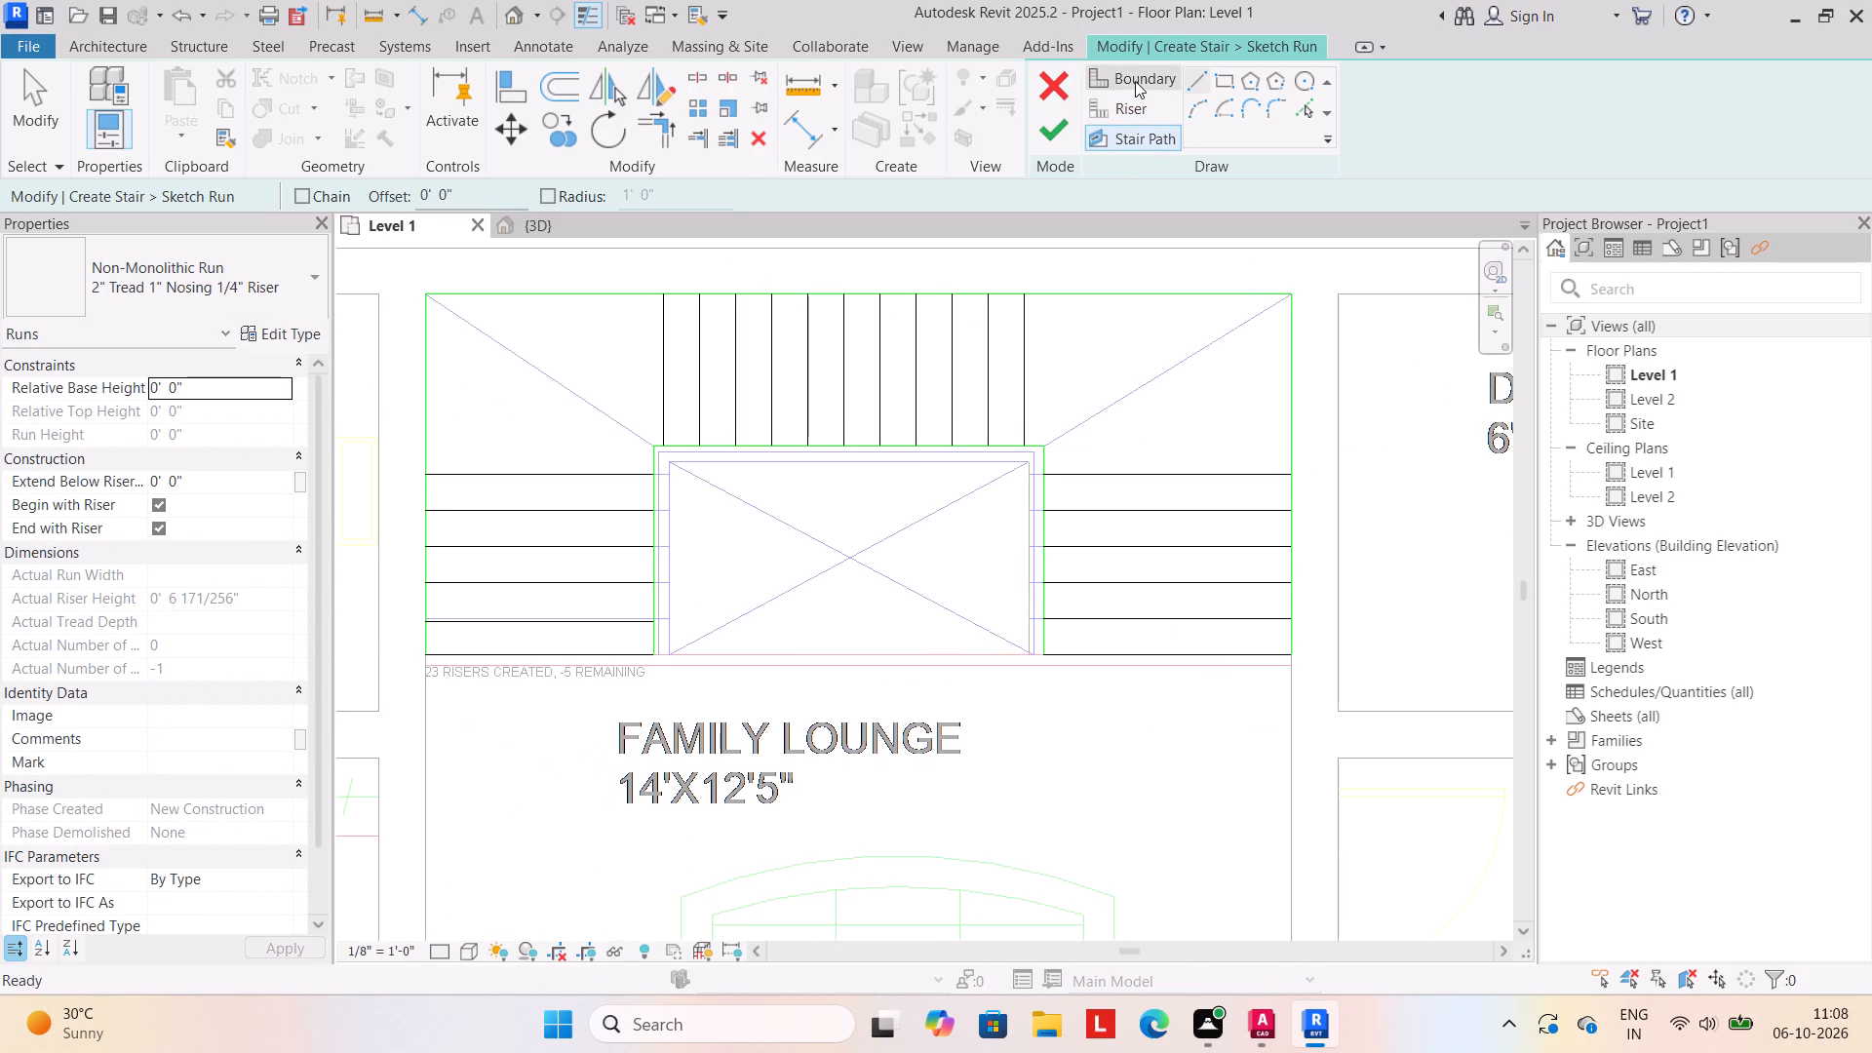
left_click(1192, 74)
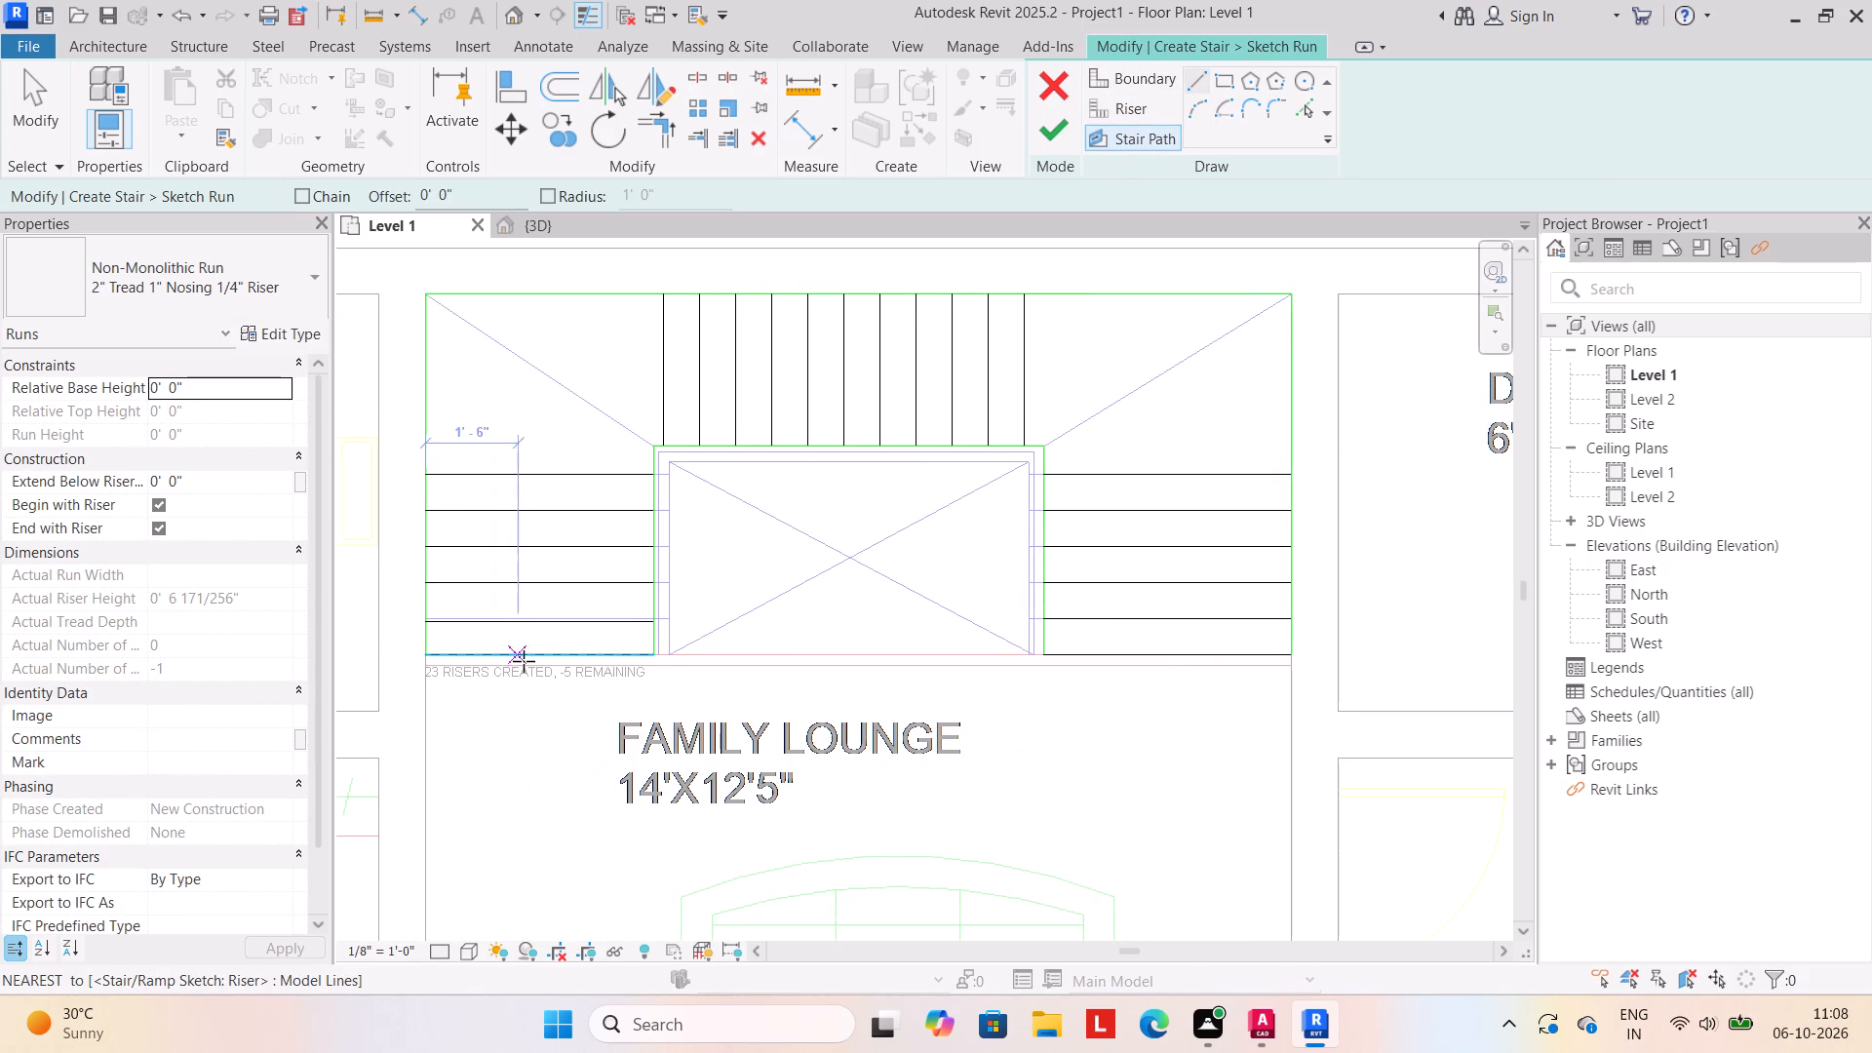
left_click_drag(536, 665, 541, 650)
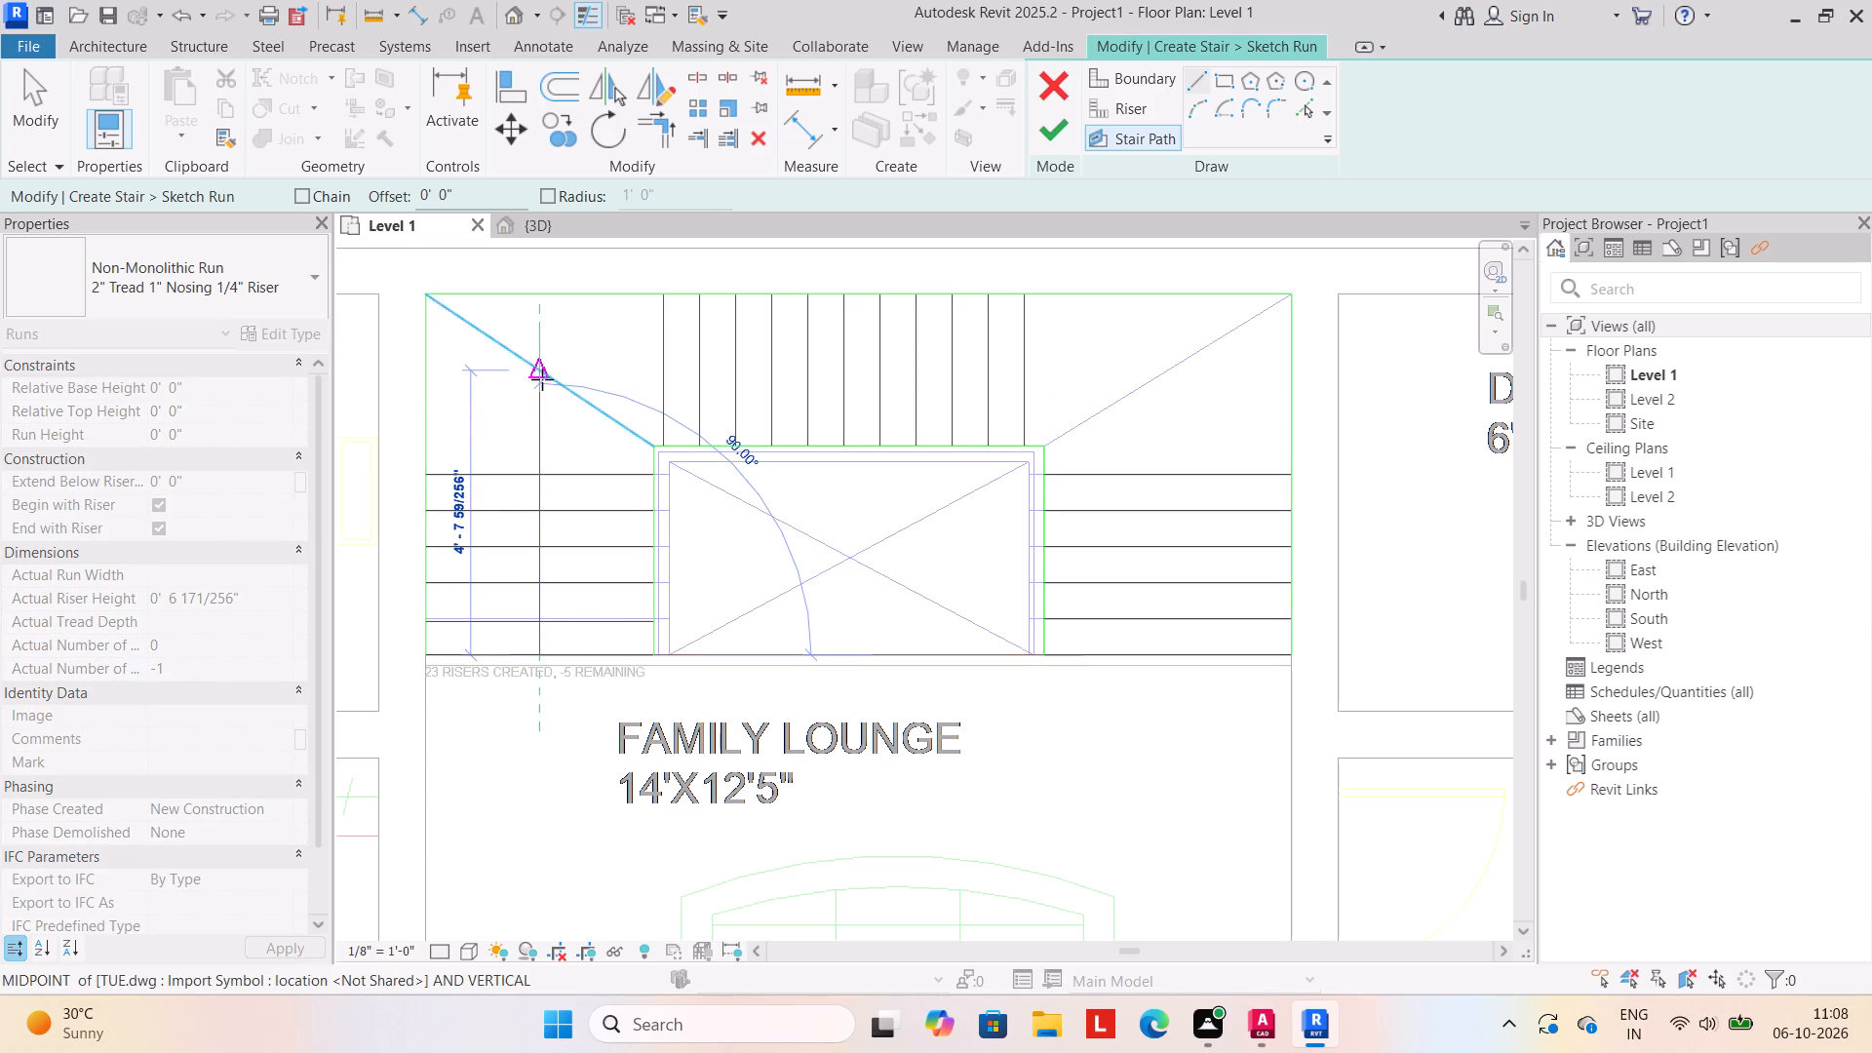
left_click(542, 379)
left_click_drag(539, 372, 555, 374)
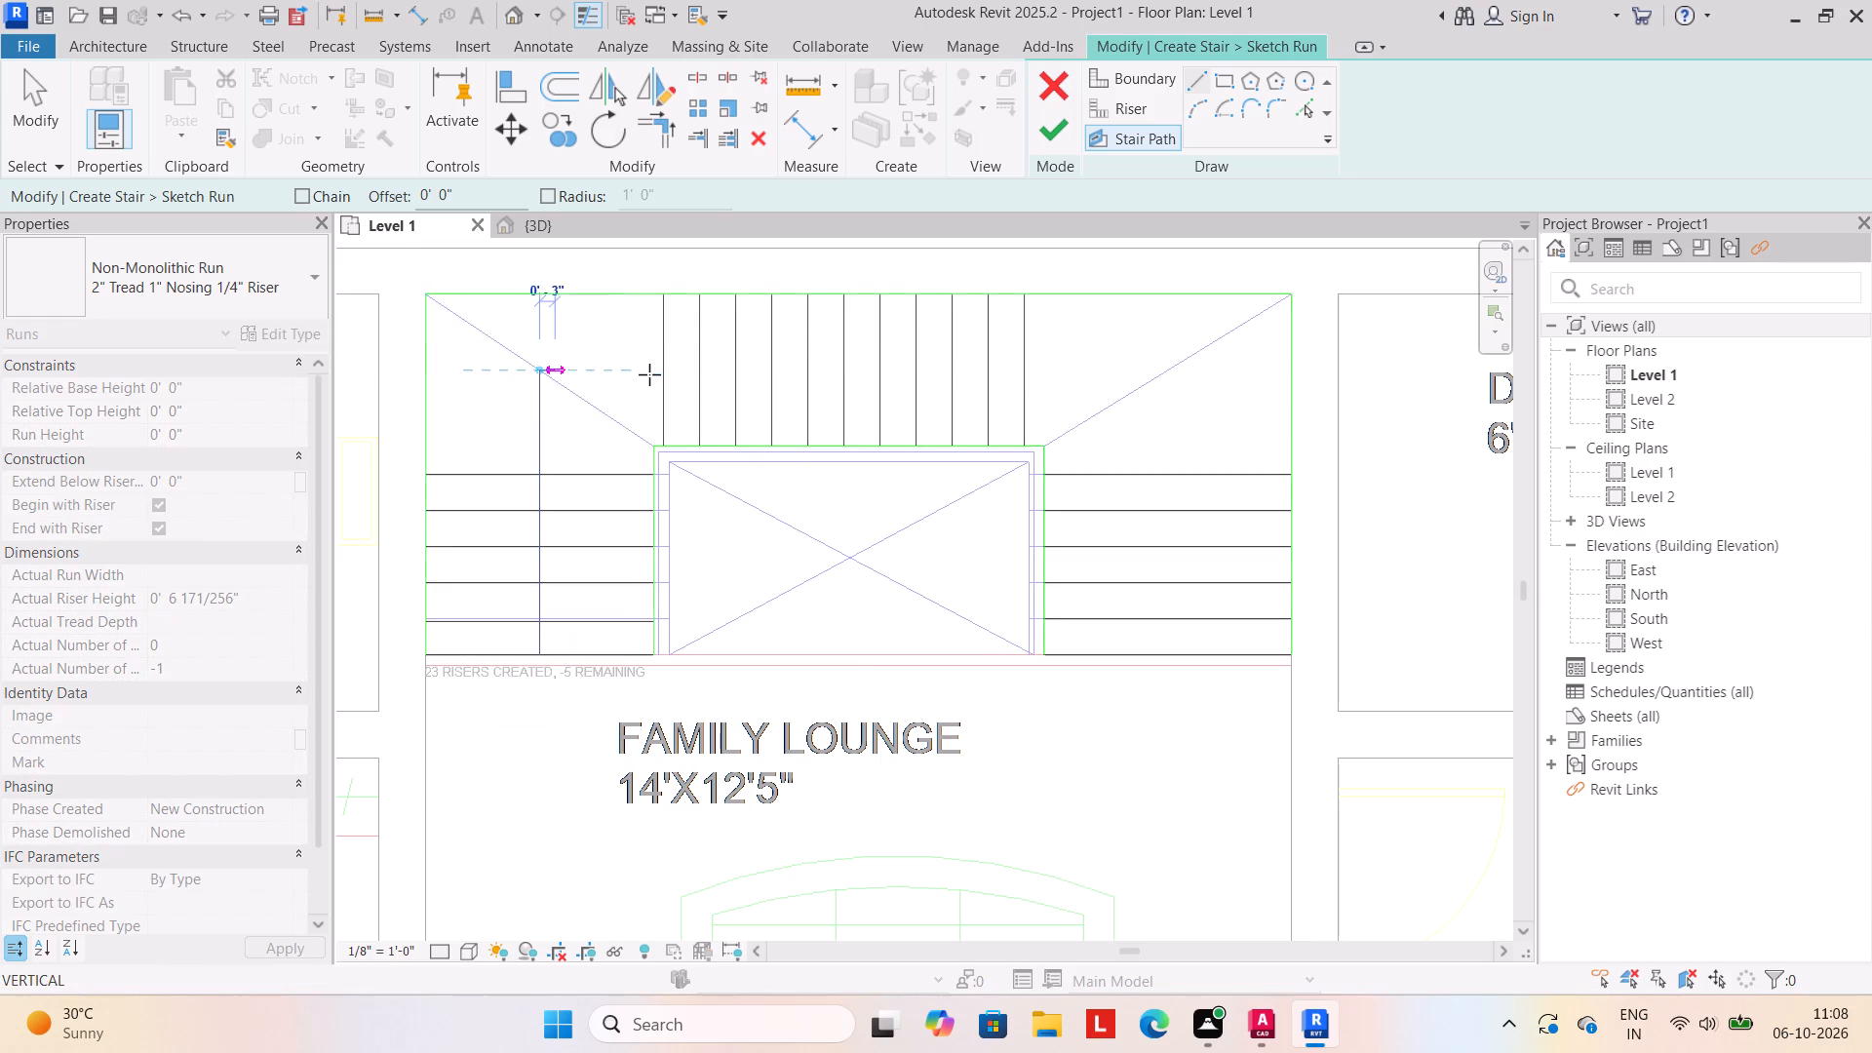
left_click_drag(1113, 375, 1115, 410)
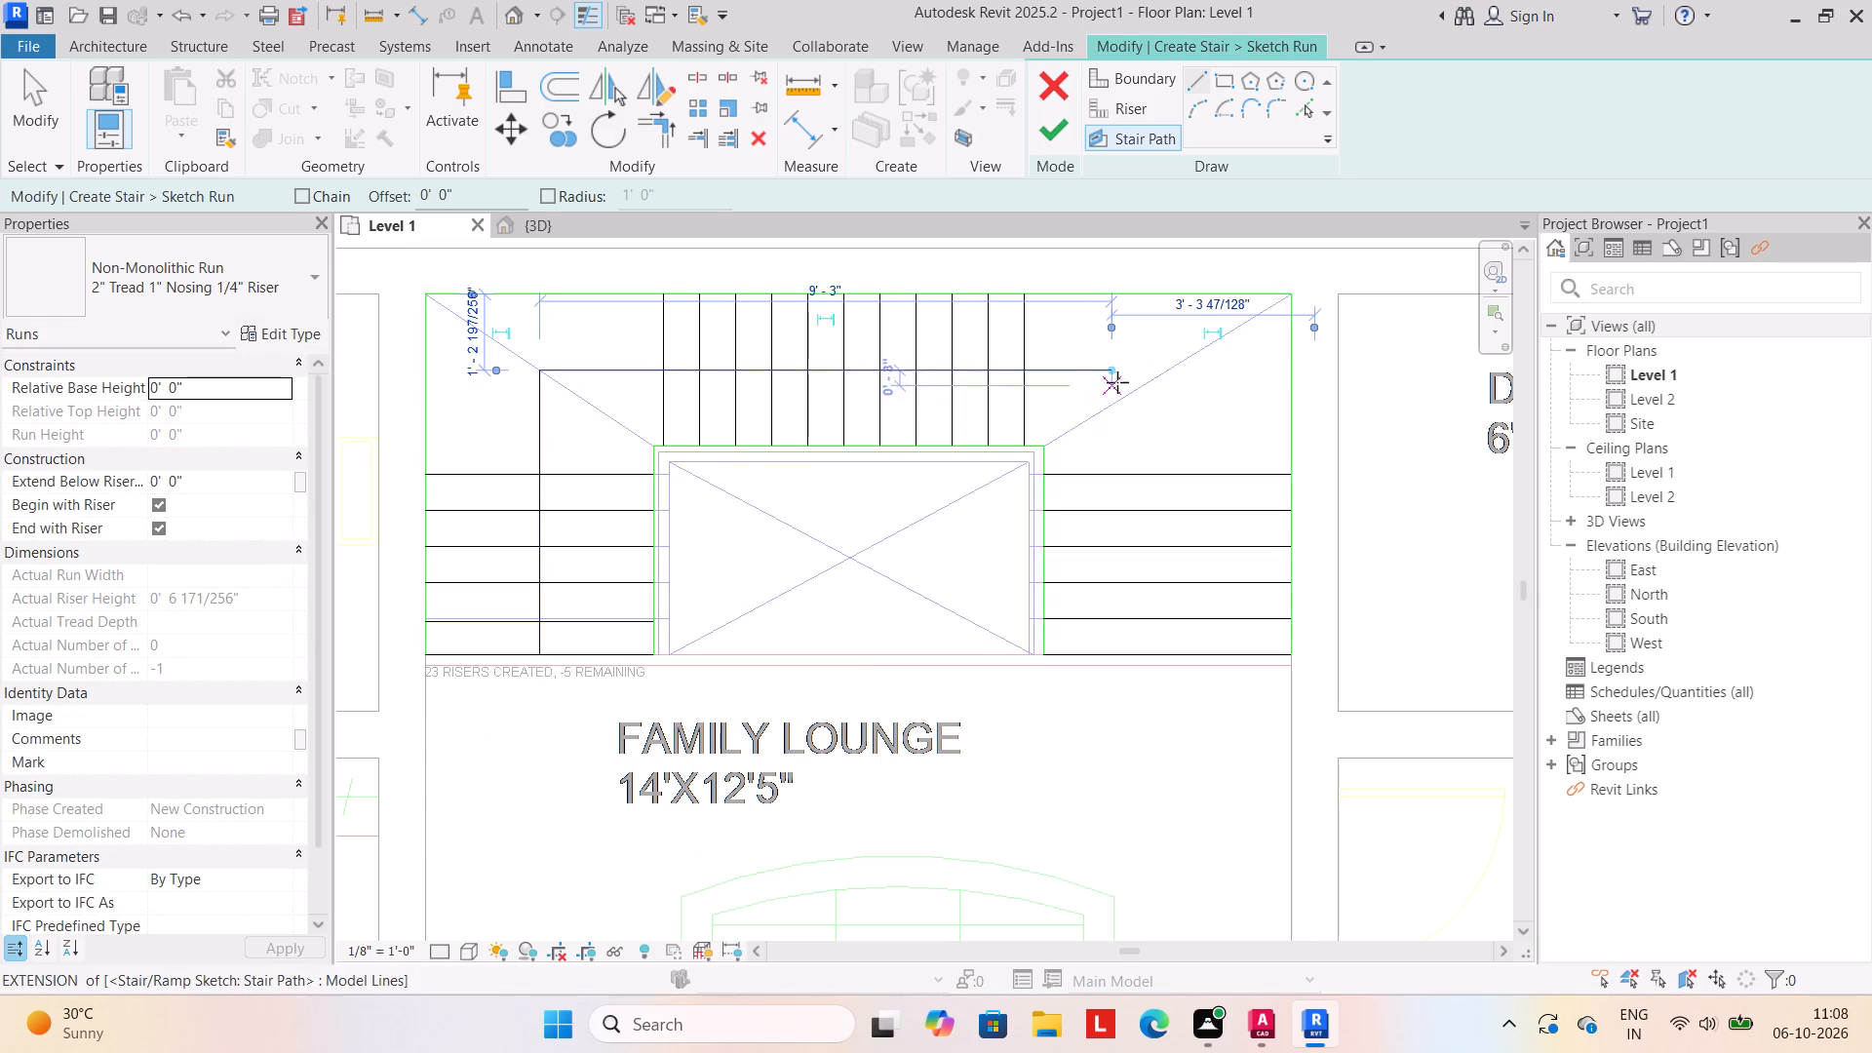
left_click(1113, 369)
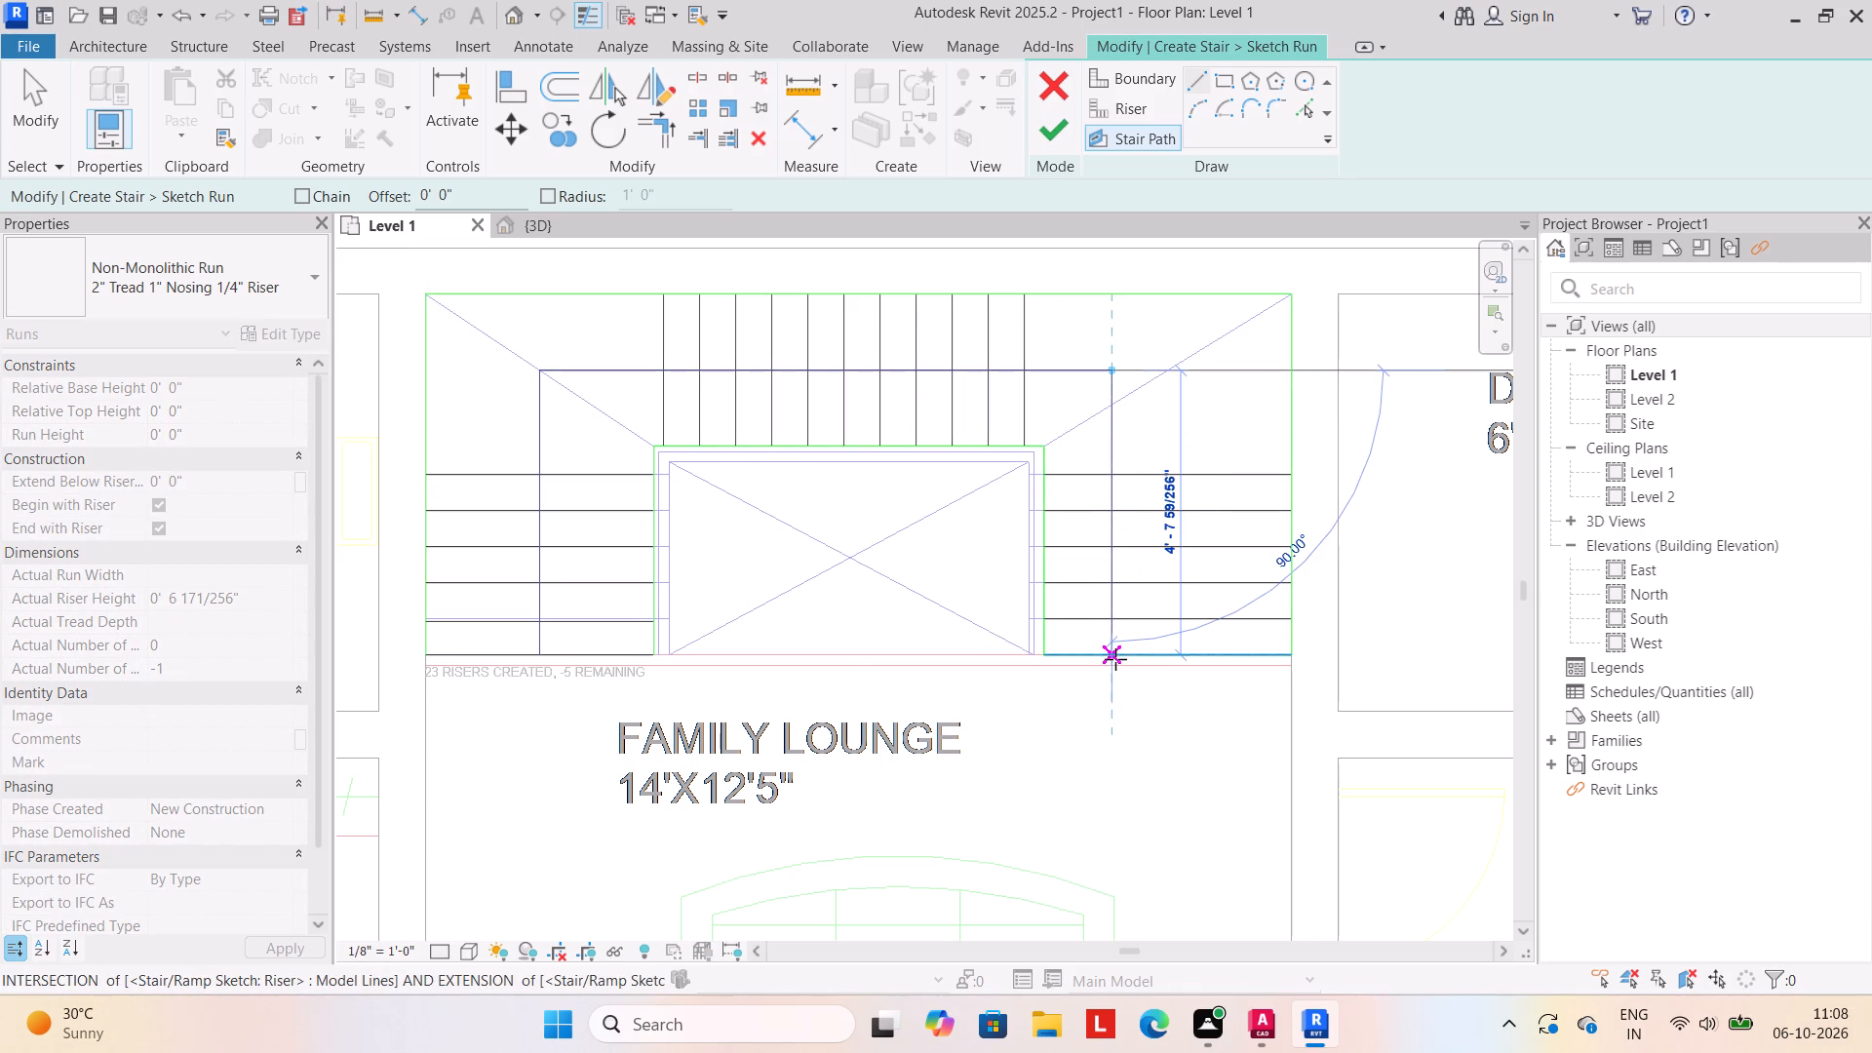
left_click(1112, 656)
Finish the run sketch and complete the stair from the 3D view.
left_click(1043, 127)
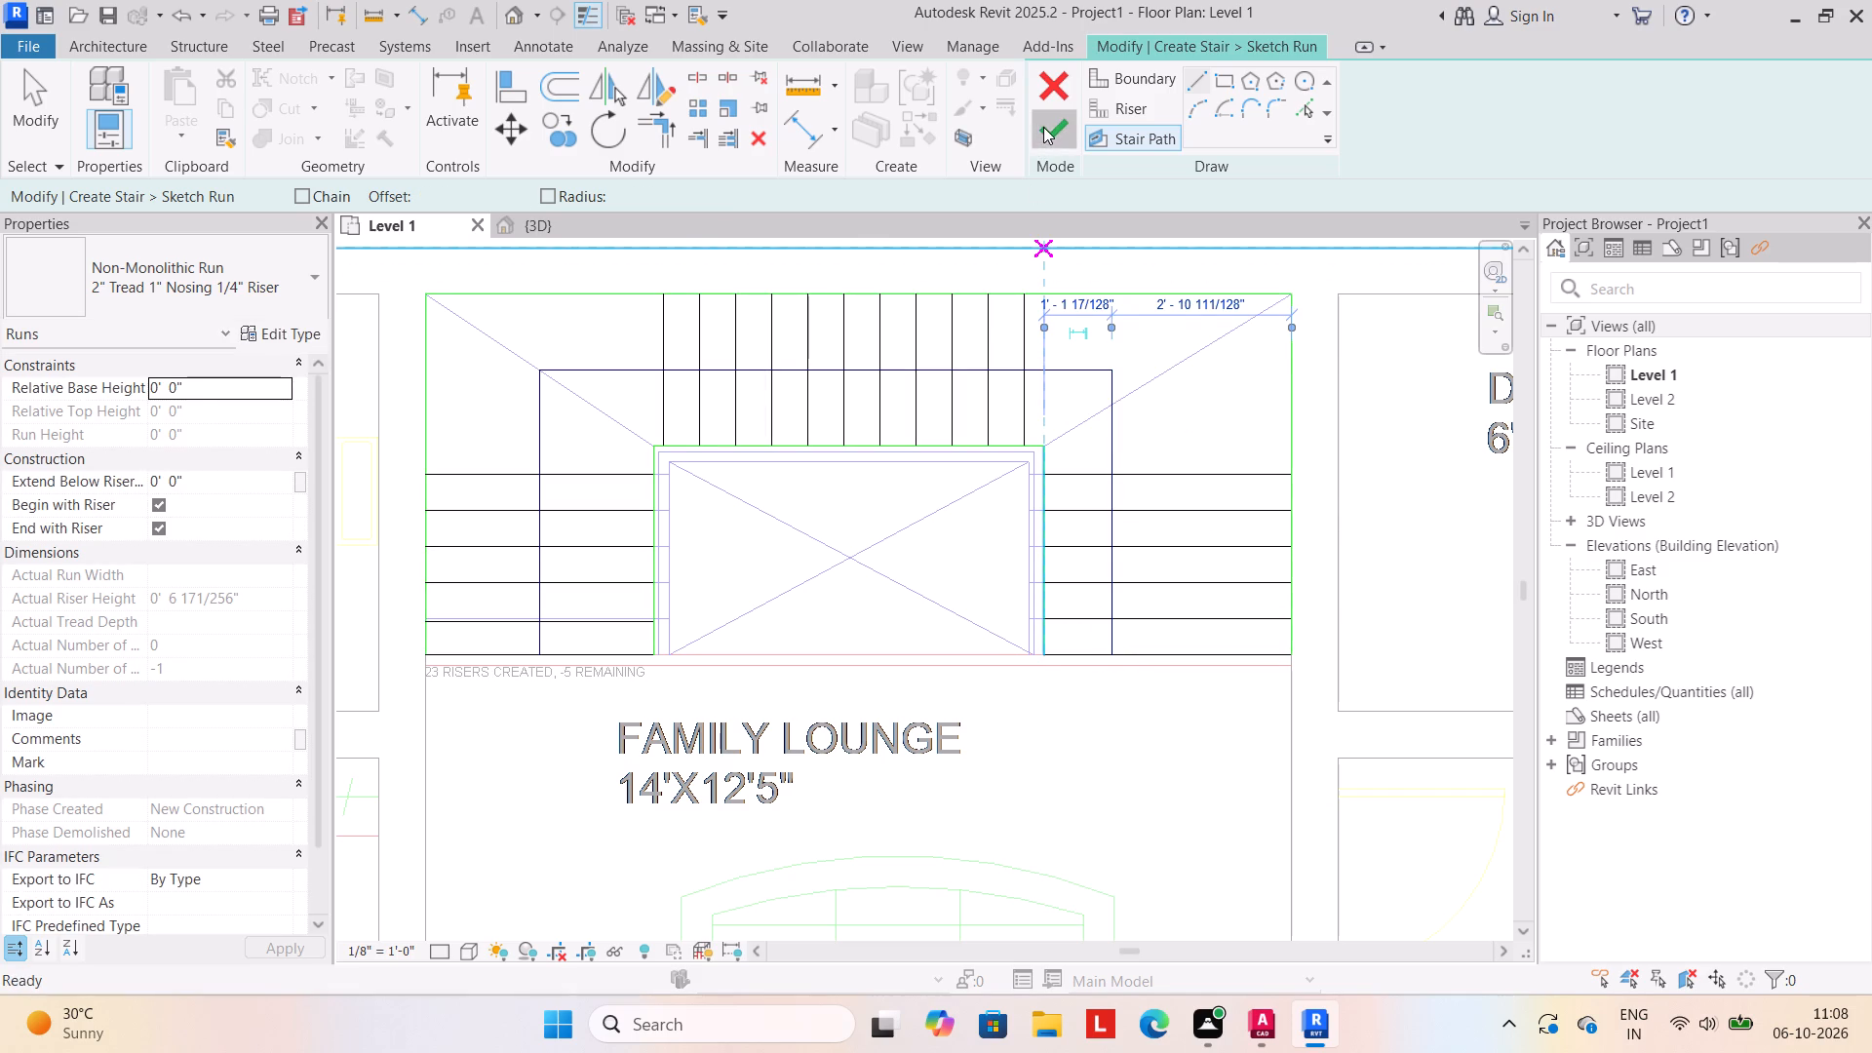
left_click(946, 840)
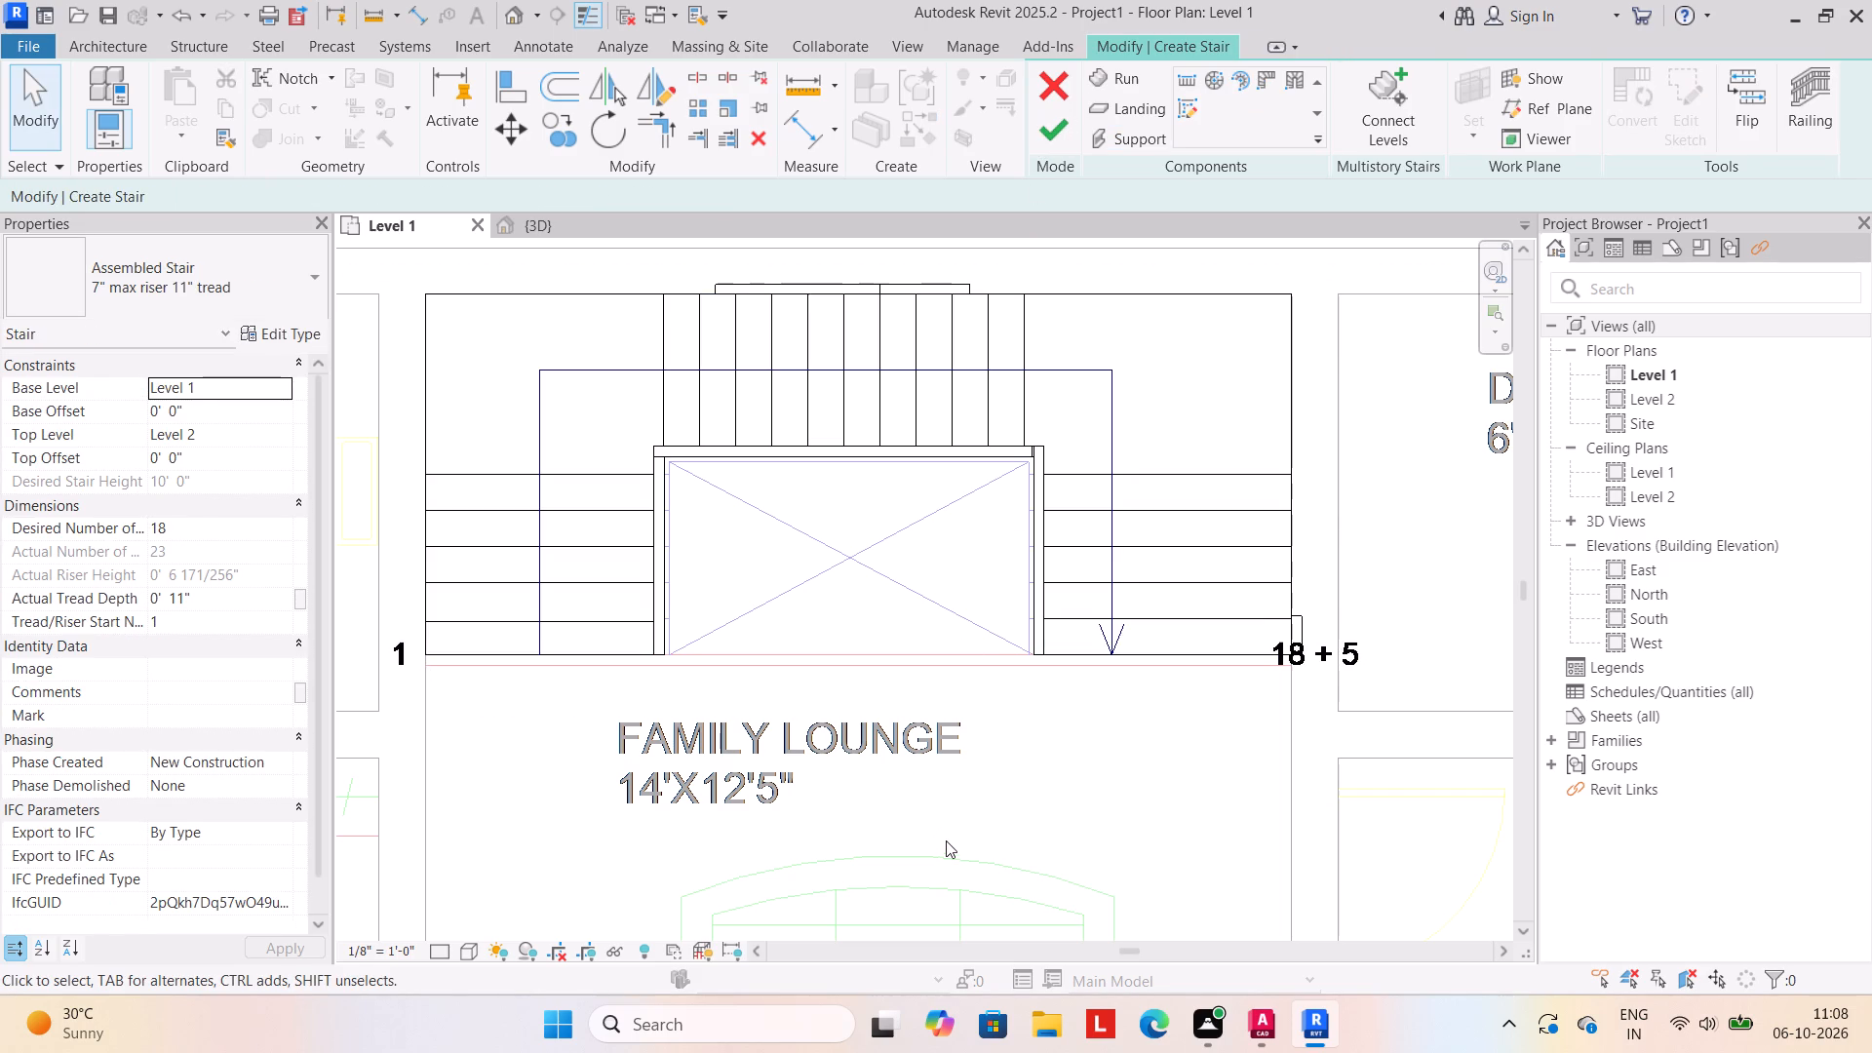
scroll(949, 841, "down", 3)
scroll(943, 737, "down", 2)
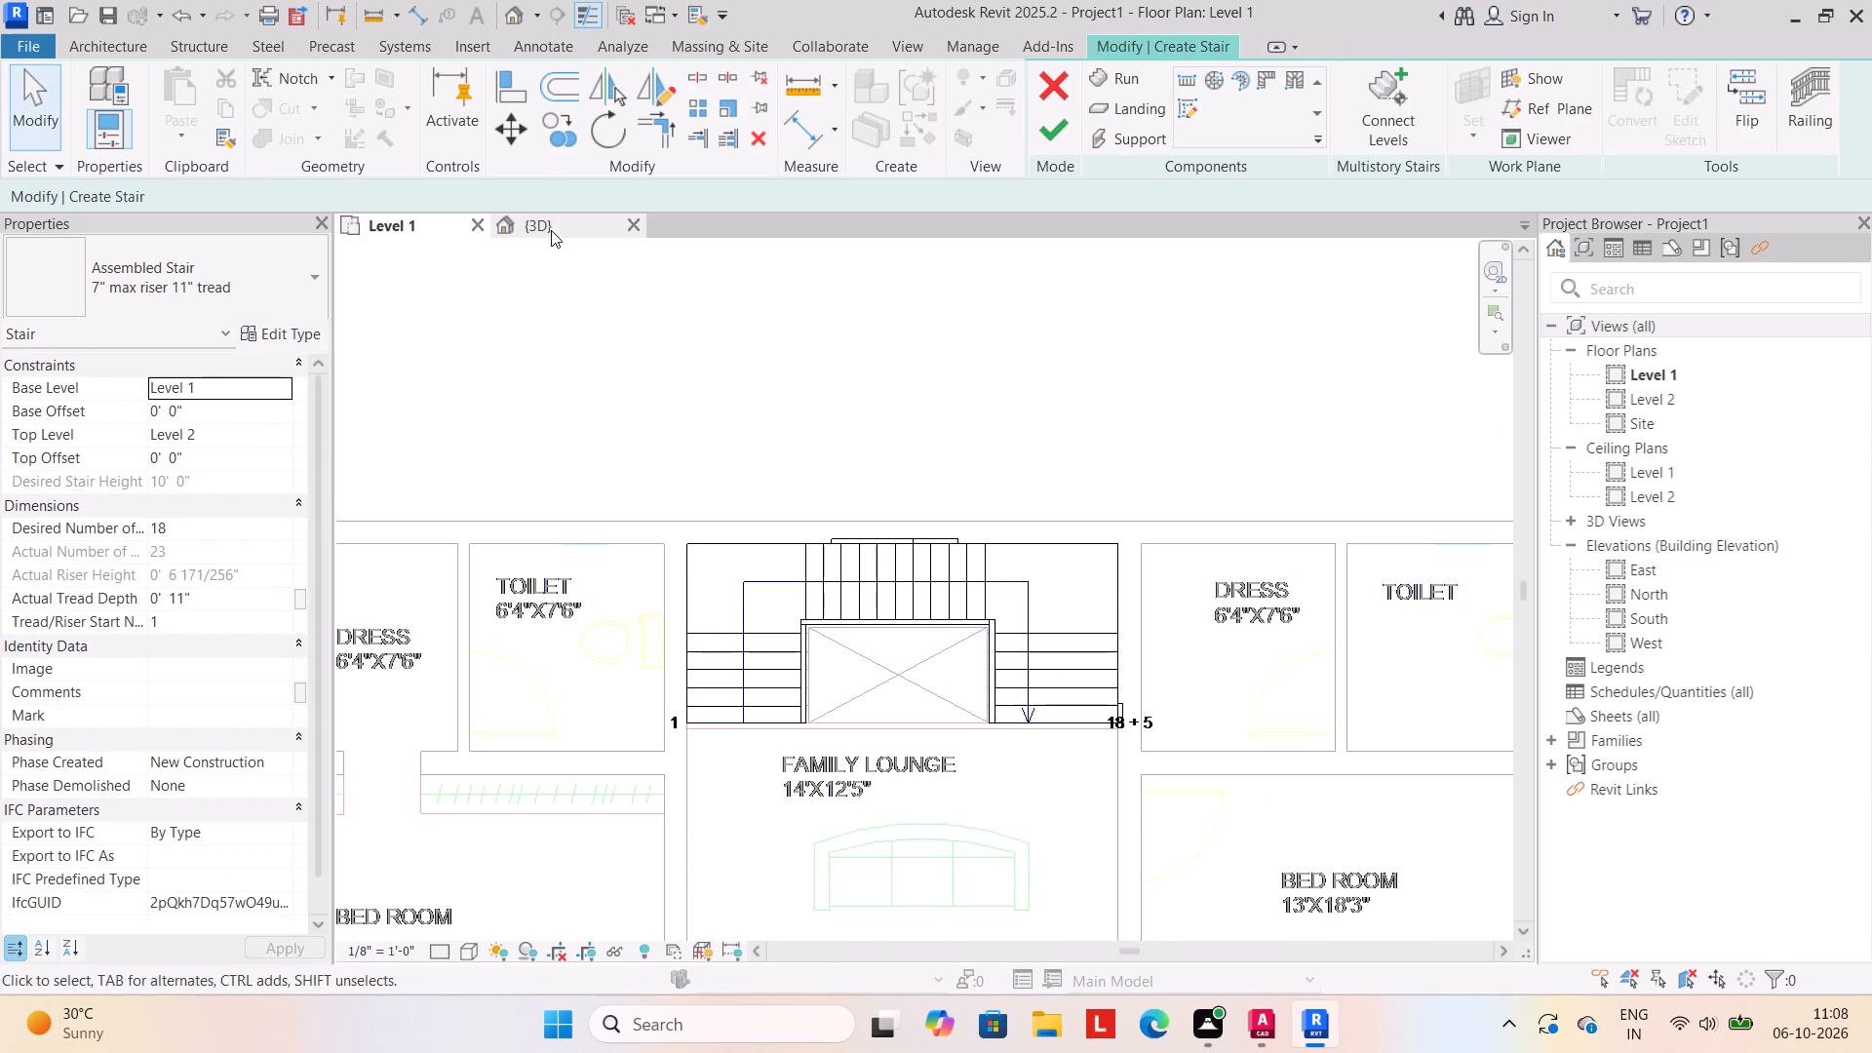
left_click(551, 230)
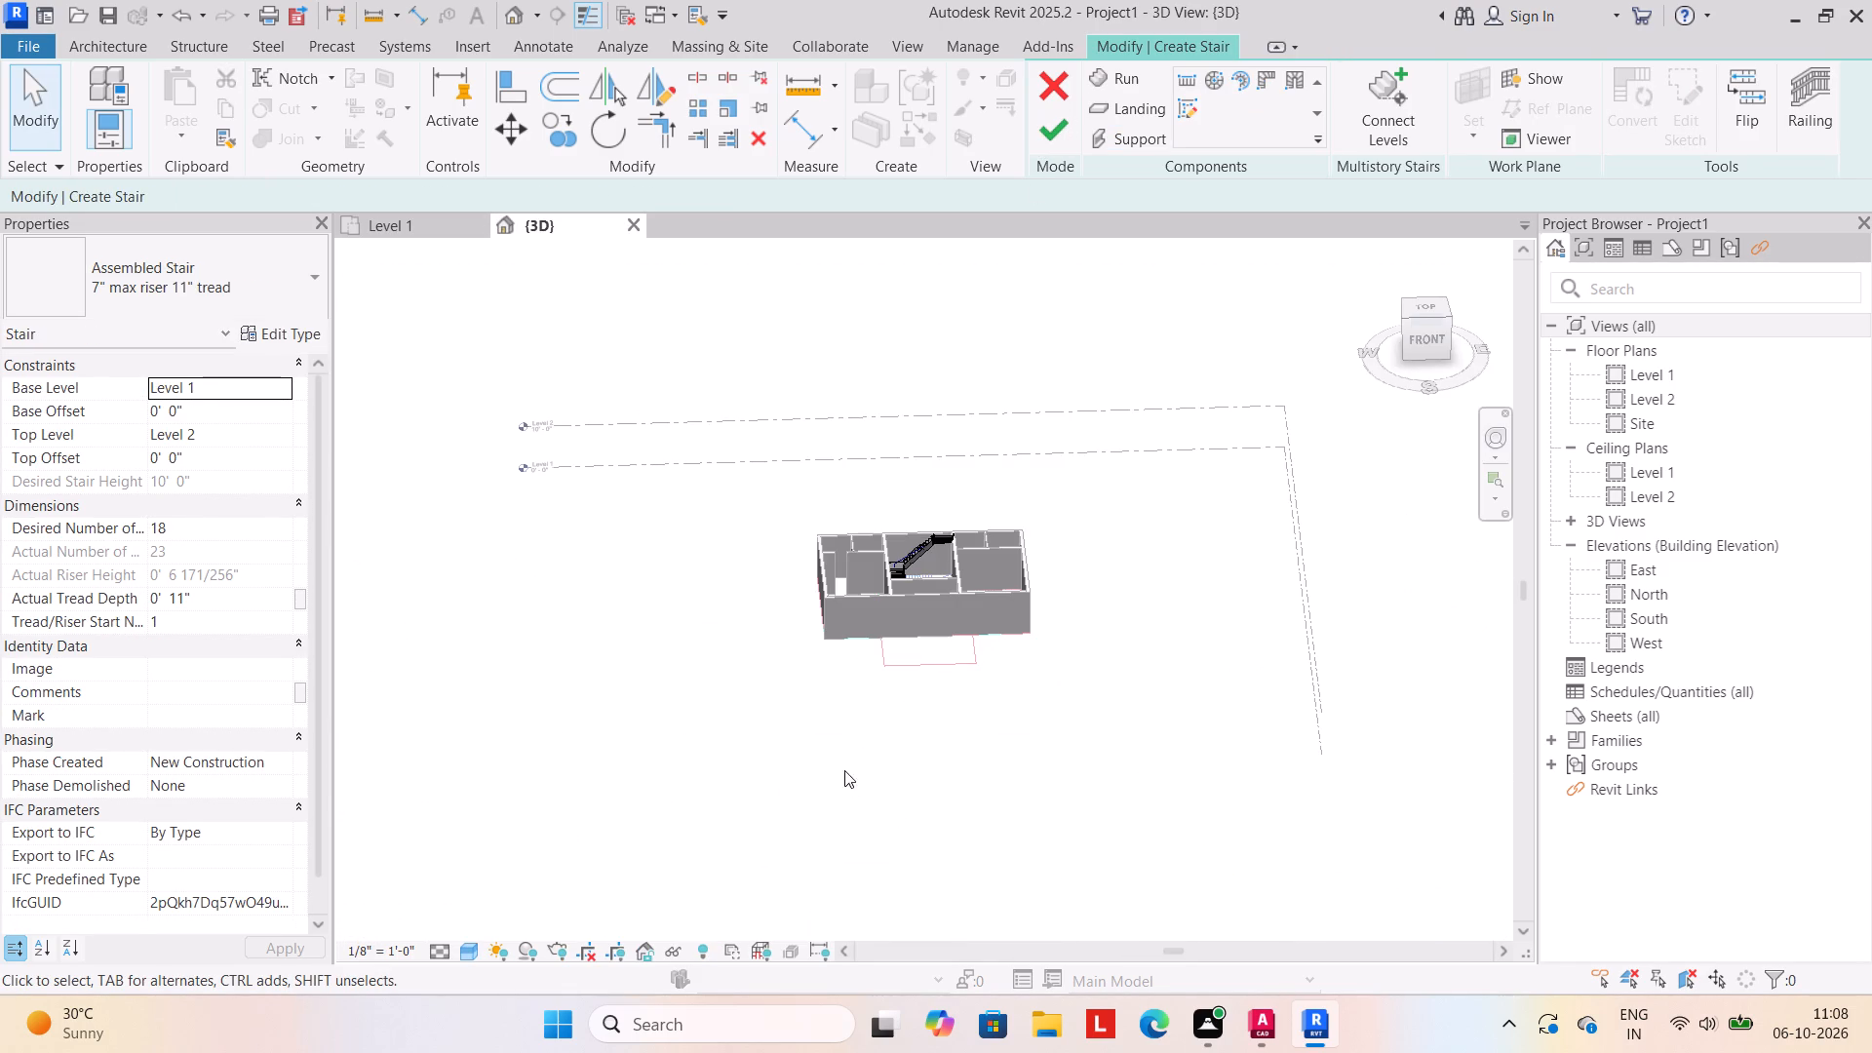
left_click(1051, 126)
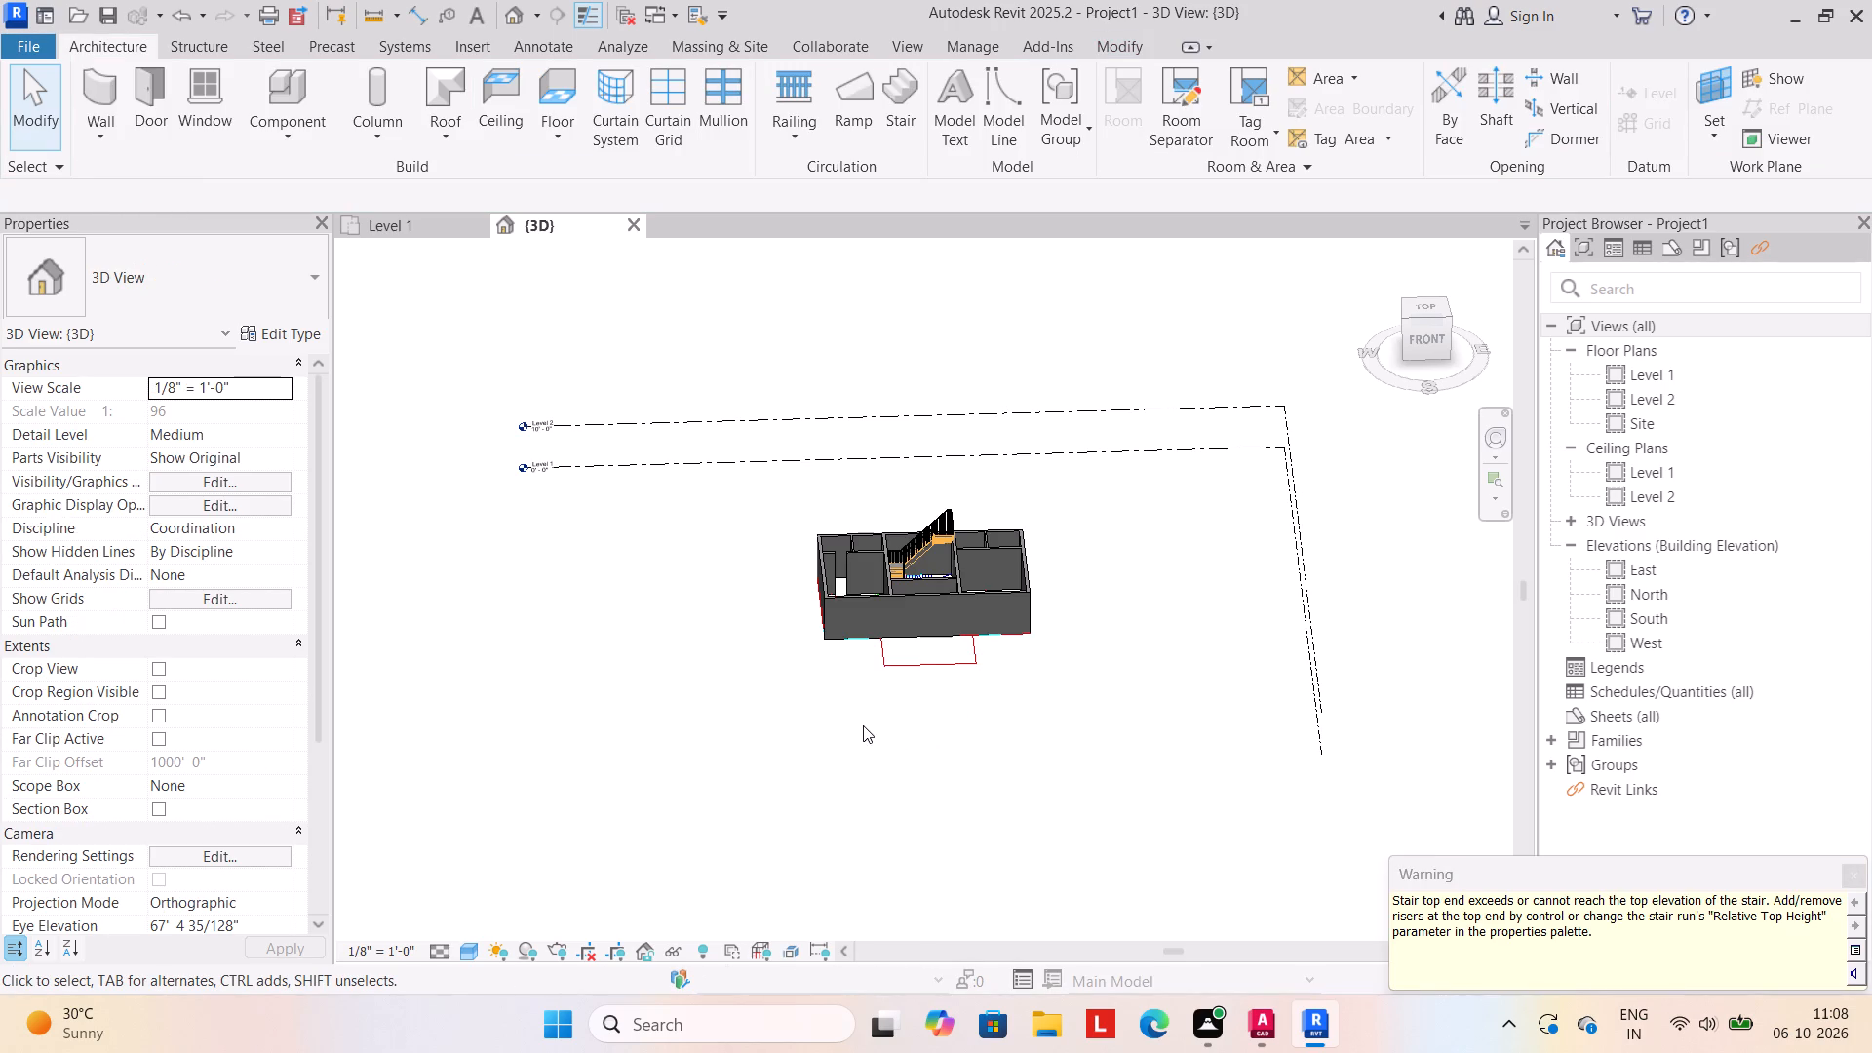
key("Escape")
key("Escape")
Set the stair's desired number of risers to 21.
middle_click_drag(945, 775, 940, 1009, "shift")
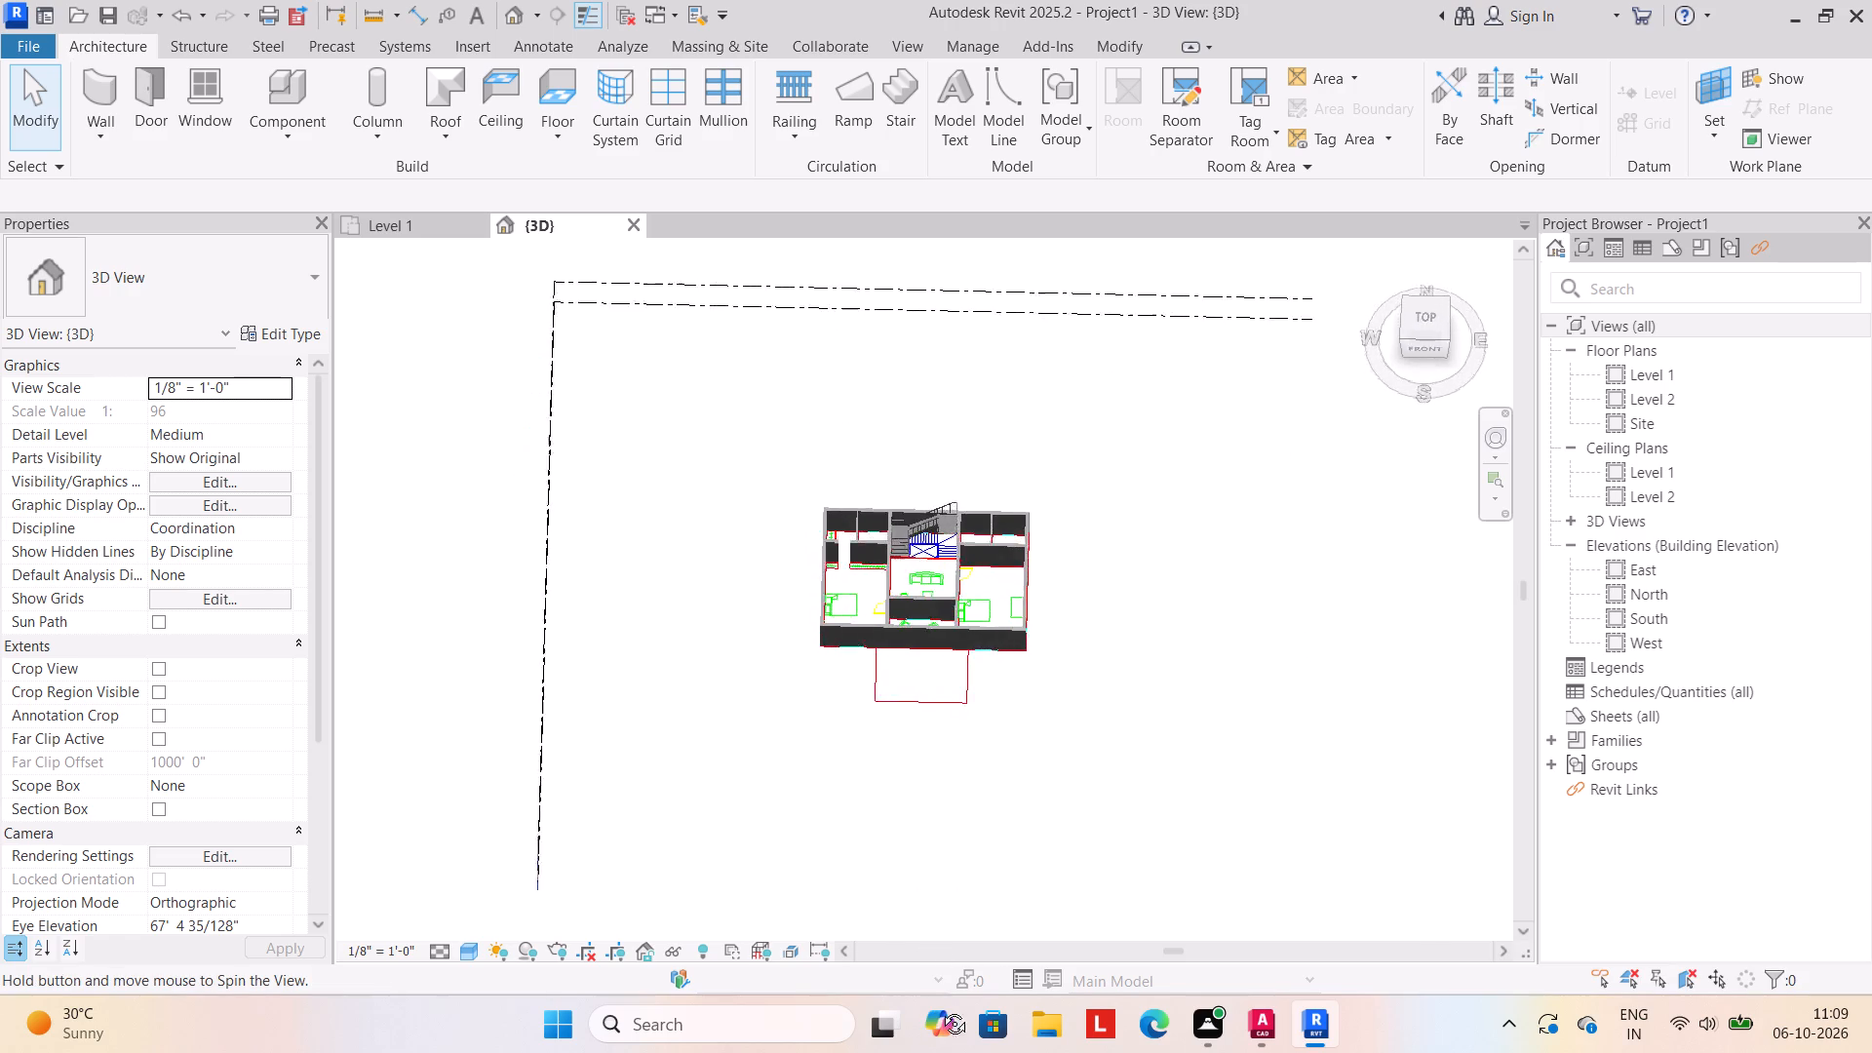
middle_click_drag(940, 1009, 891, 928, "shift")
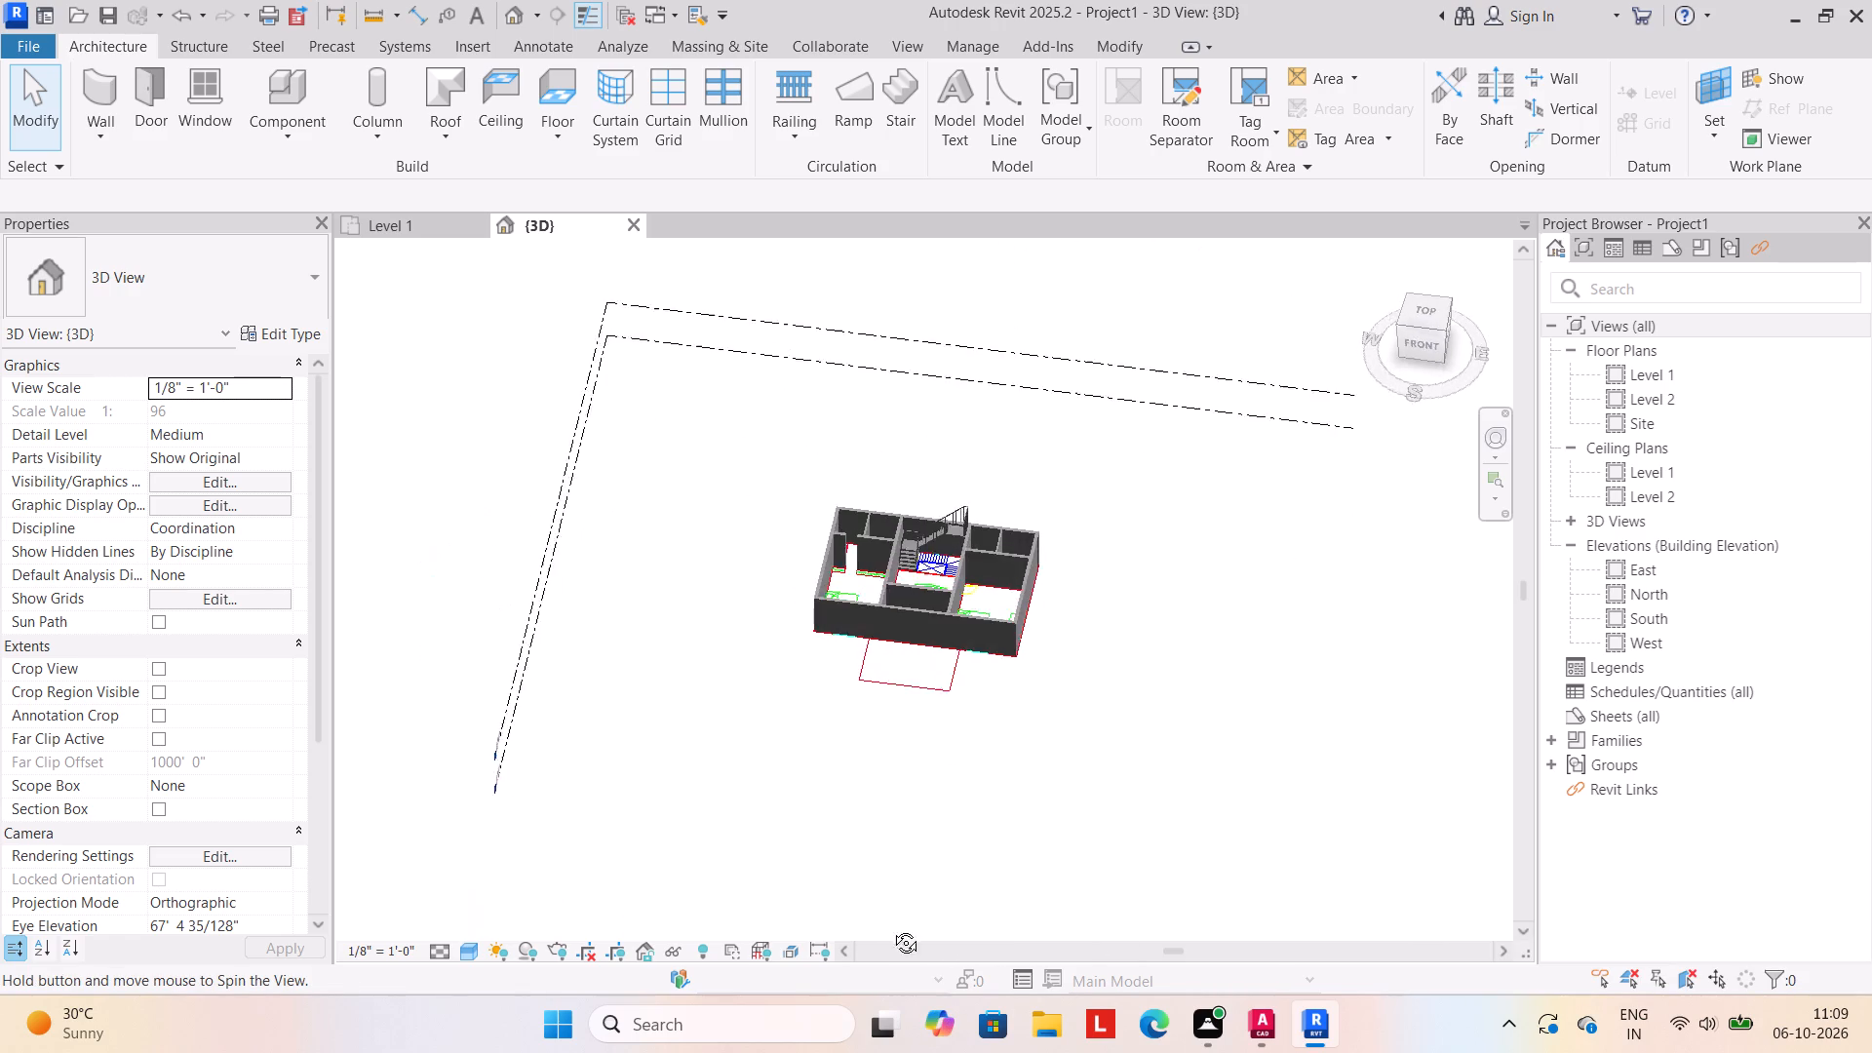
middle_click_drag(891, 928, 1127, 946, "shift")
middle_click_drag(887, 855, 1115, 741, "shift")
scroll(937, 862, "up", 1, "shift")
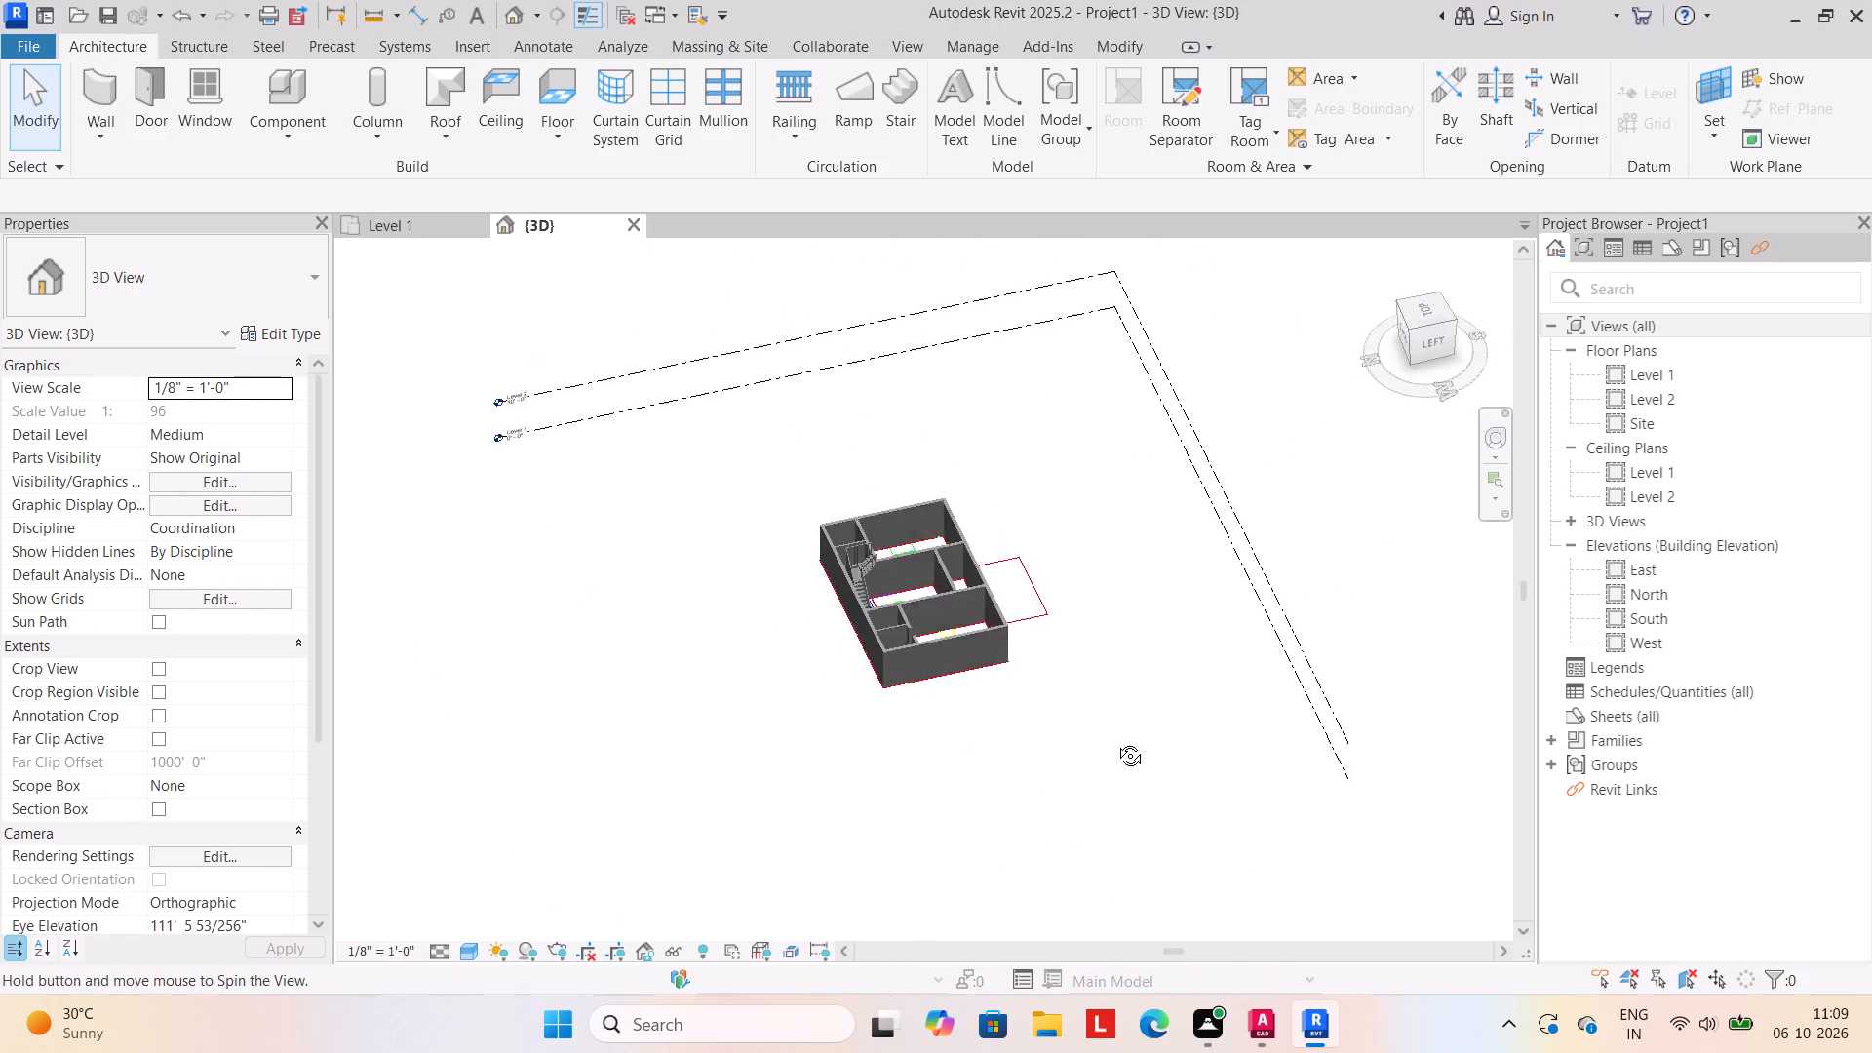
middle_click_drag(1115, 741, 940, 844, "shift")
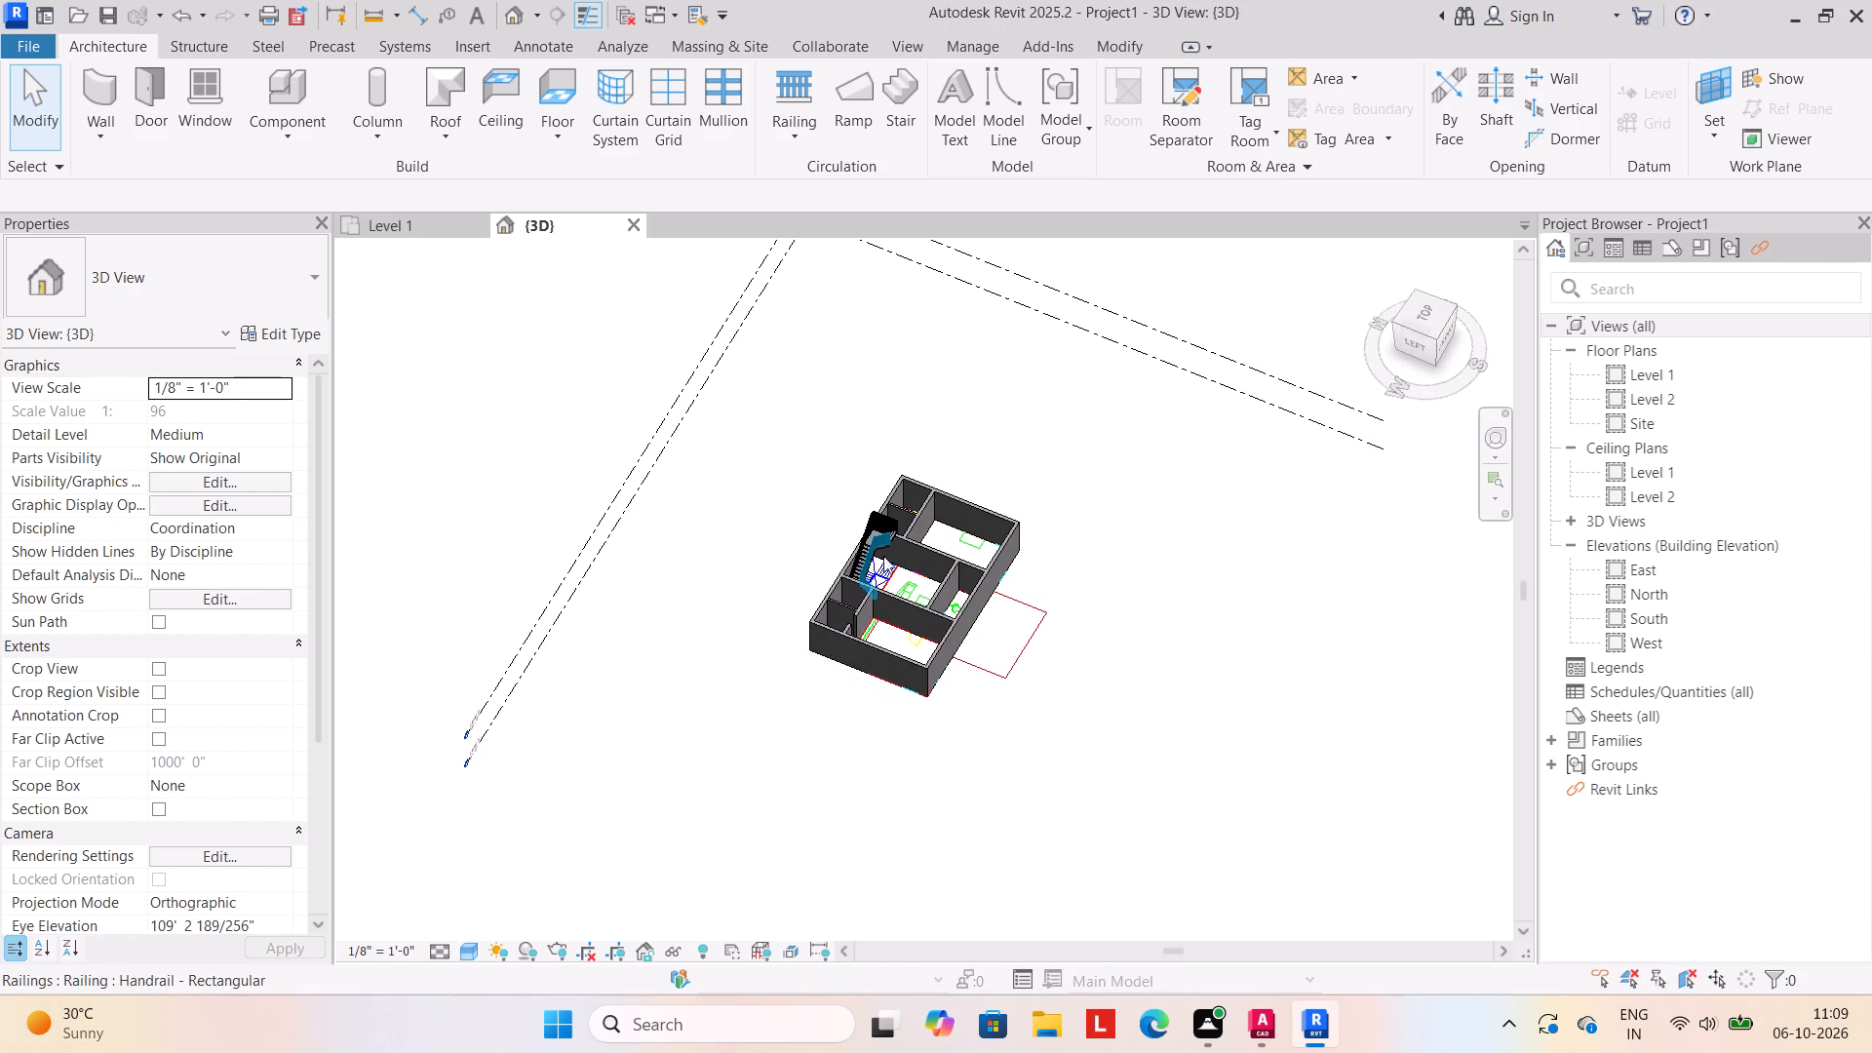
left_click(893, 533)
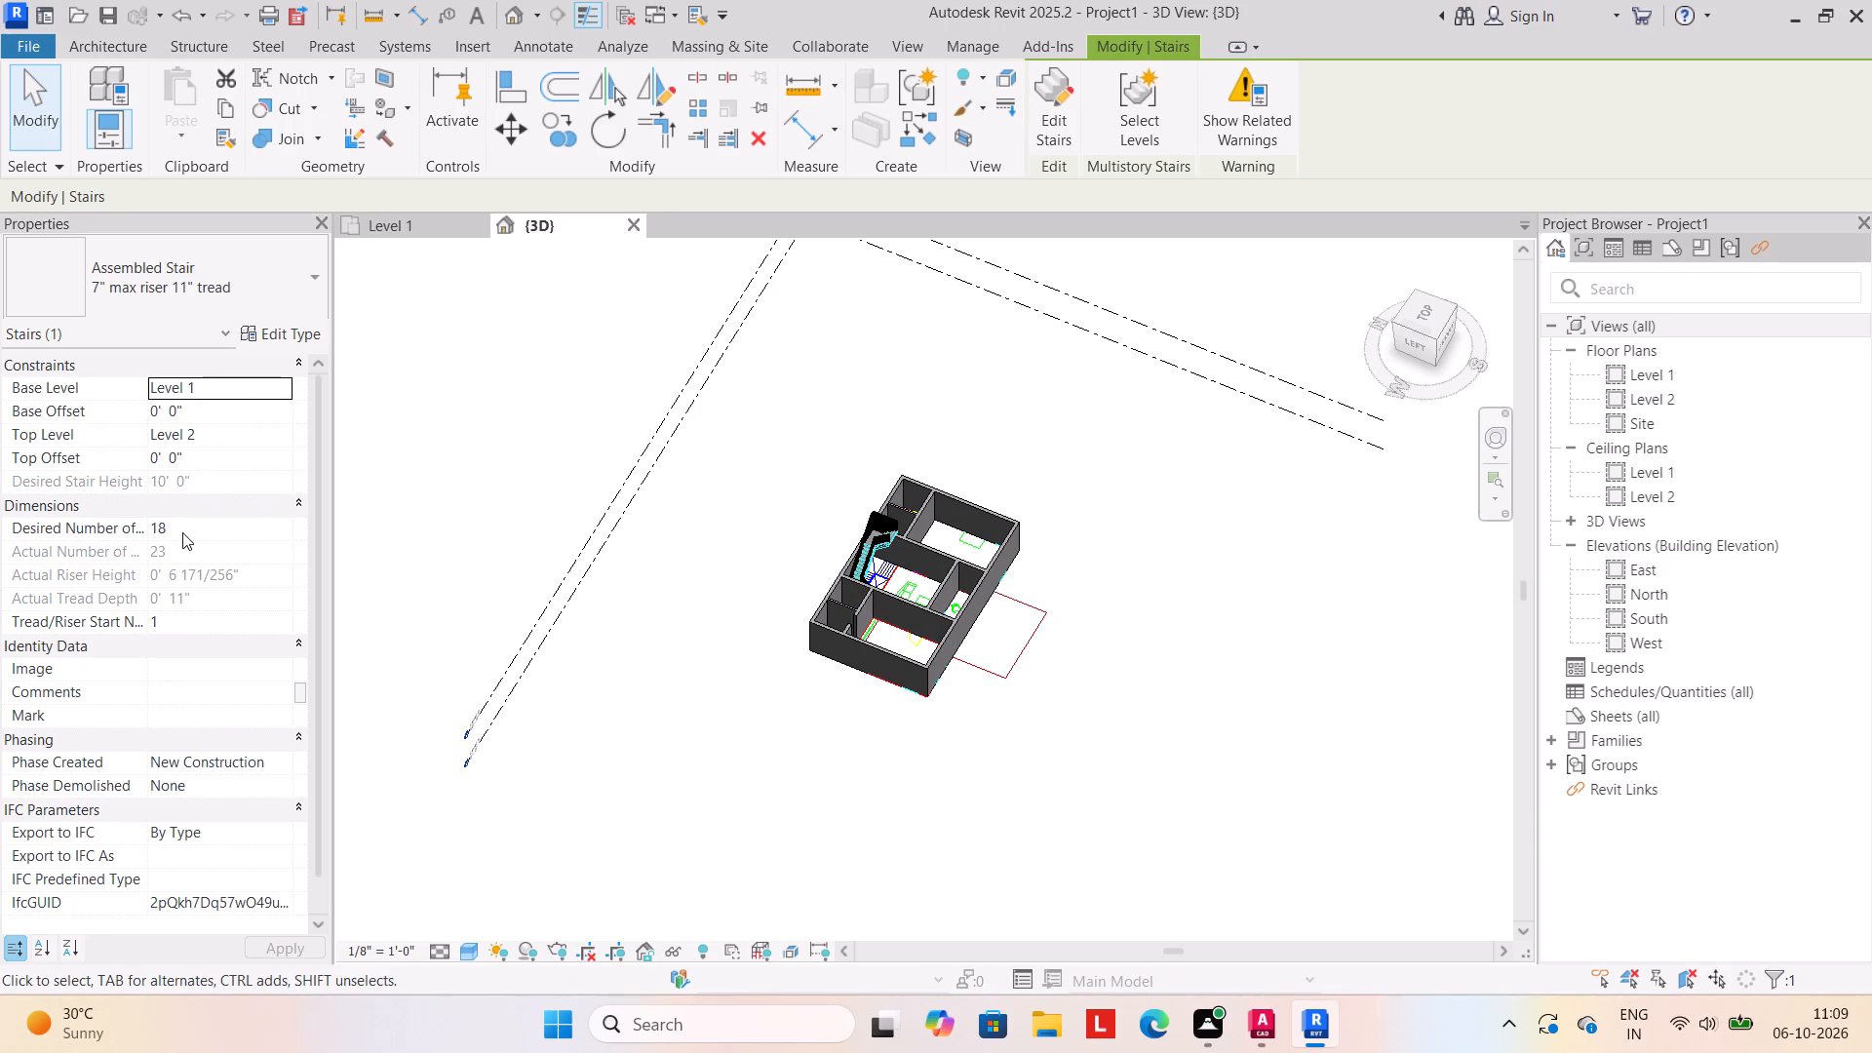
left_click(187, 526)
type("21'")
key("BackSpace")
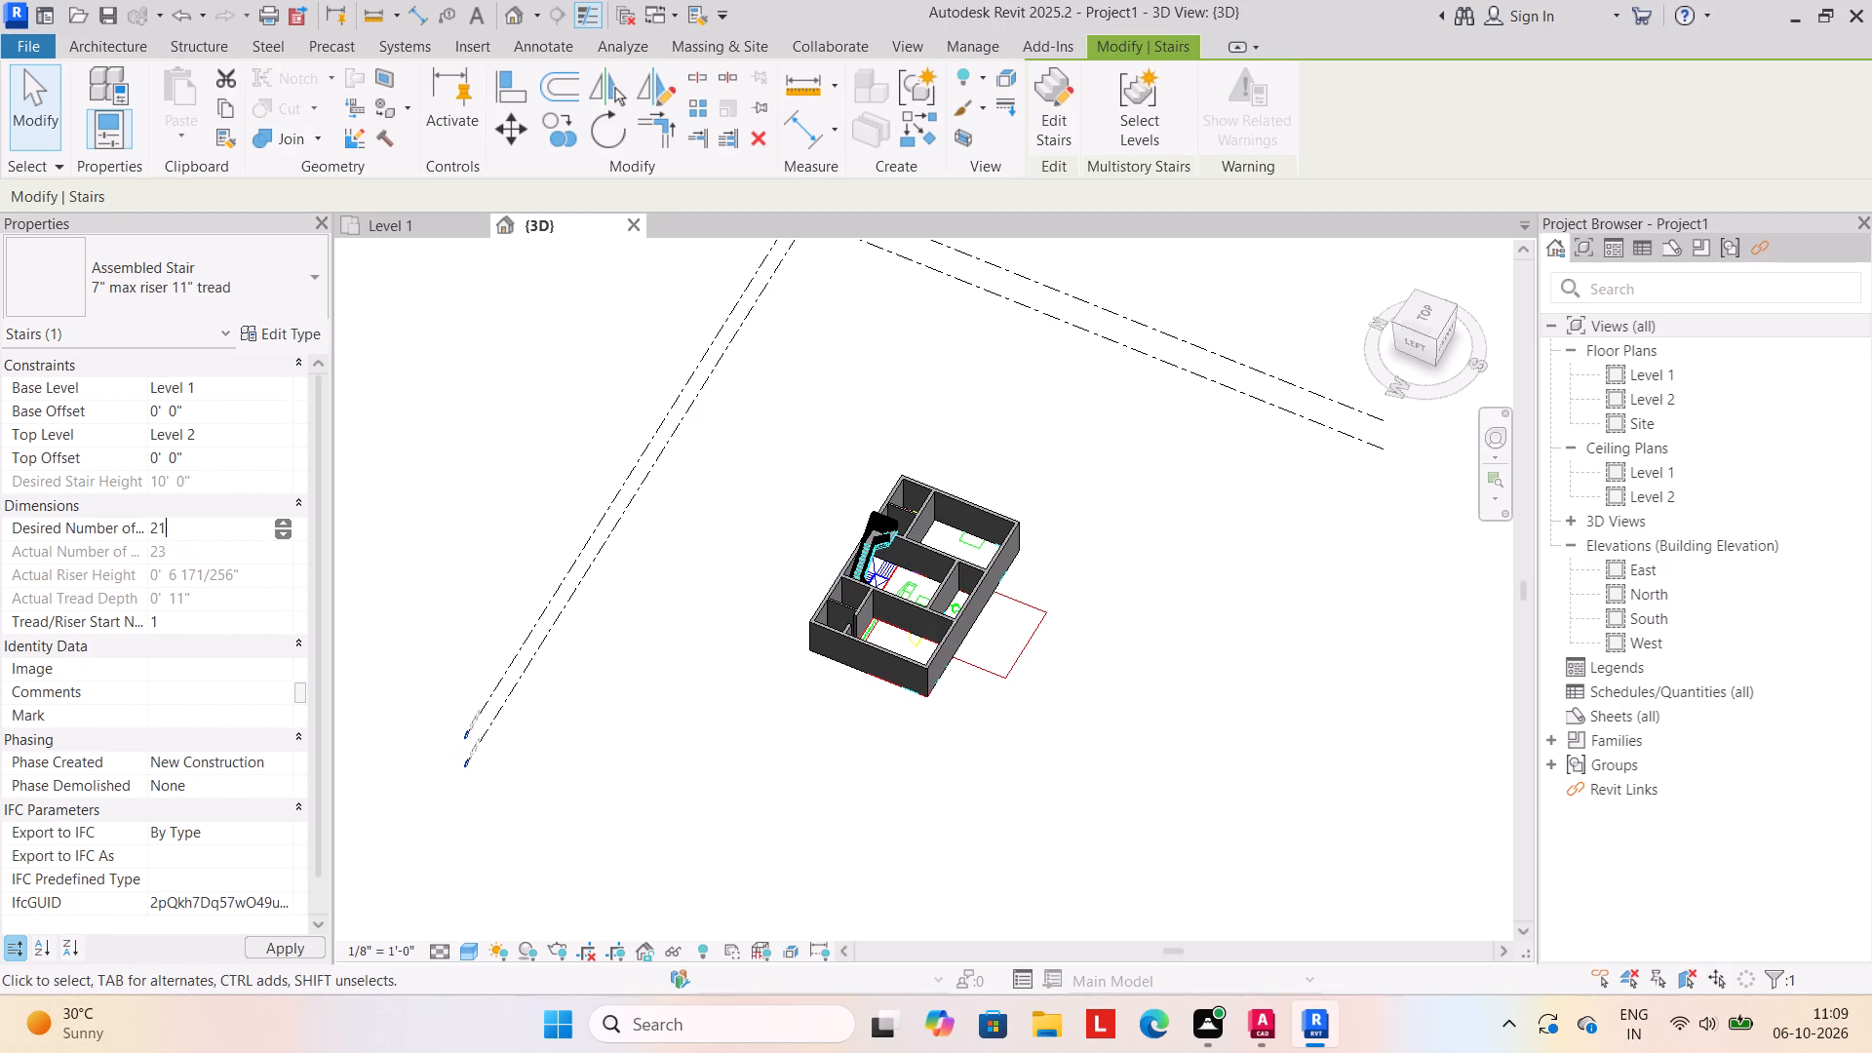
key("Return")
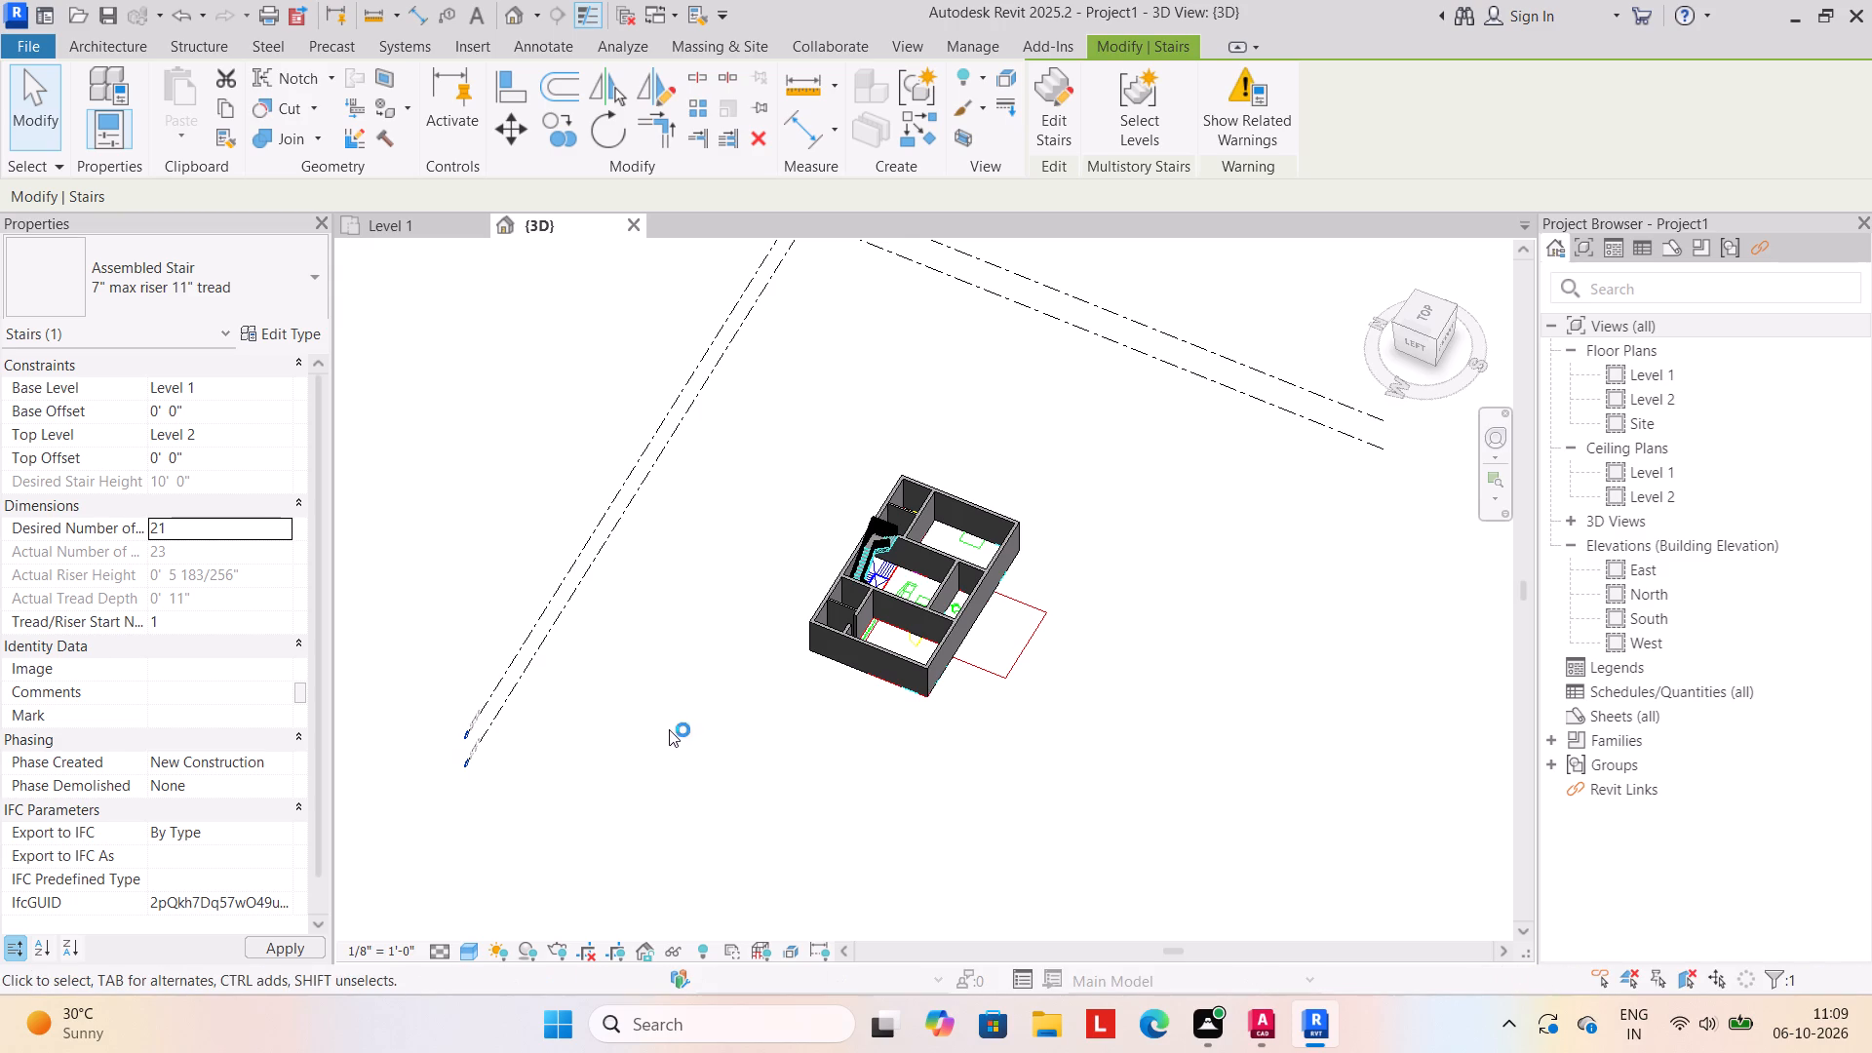
Set the stair's desired number of risers to 22.
scroll(883, 523, "up", 7)
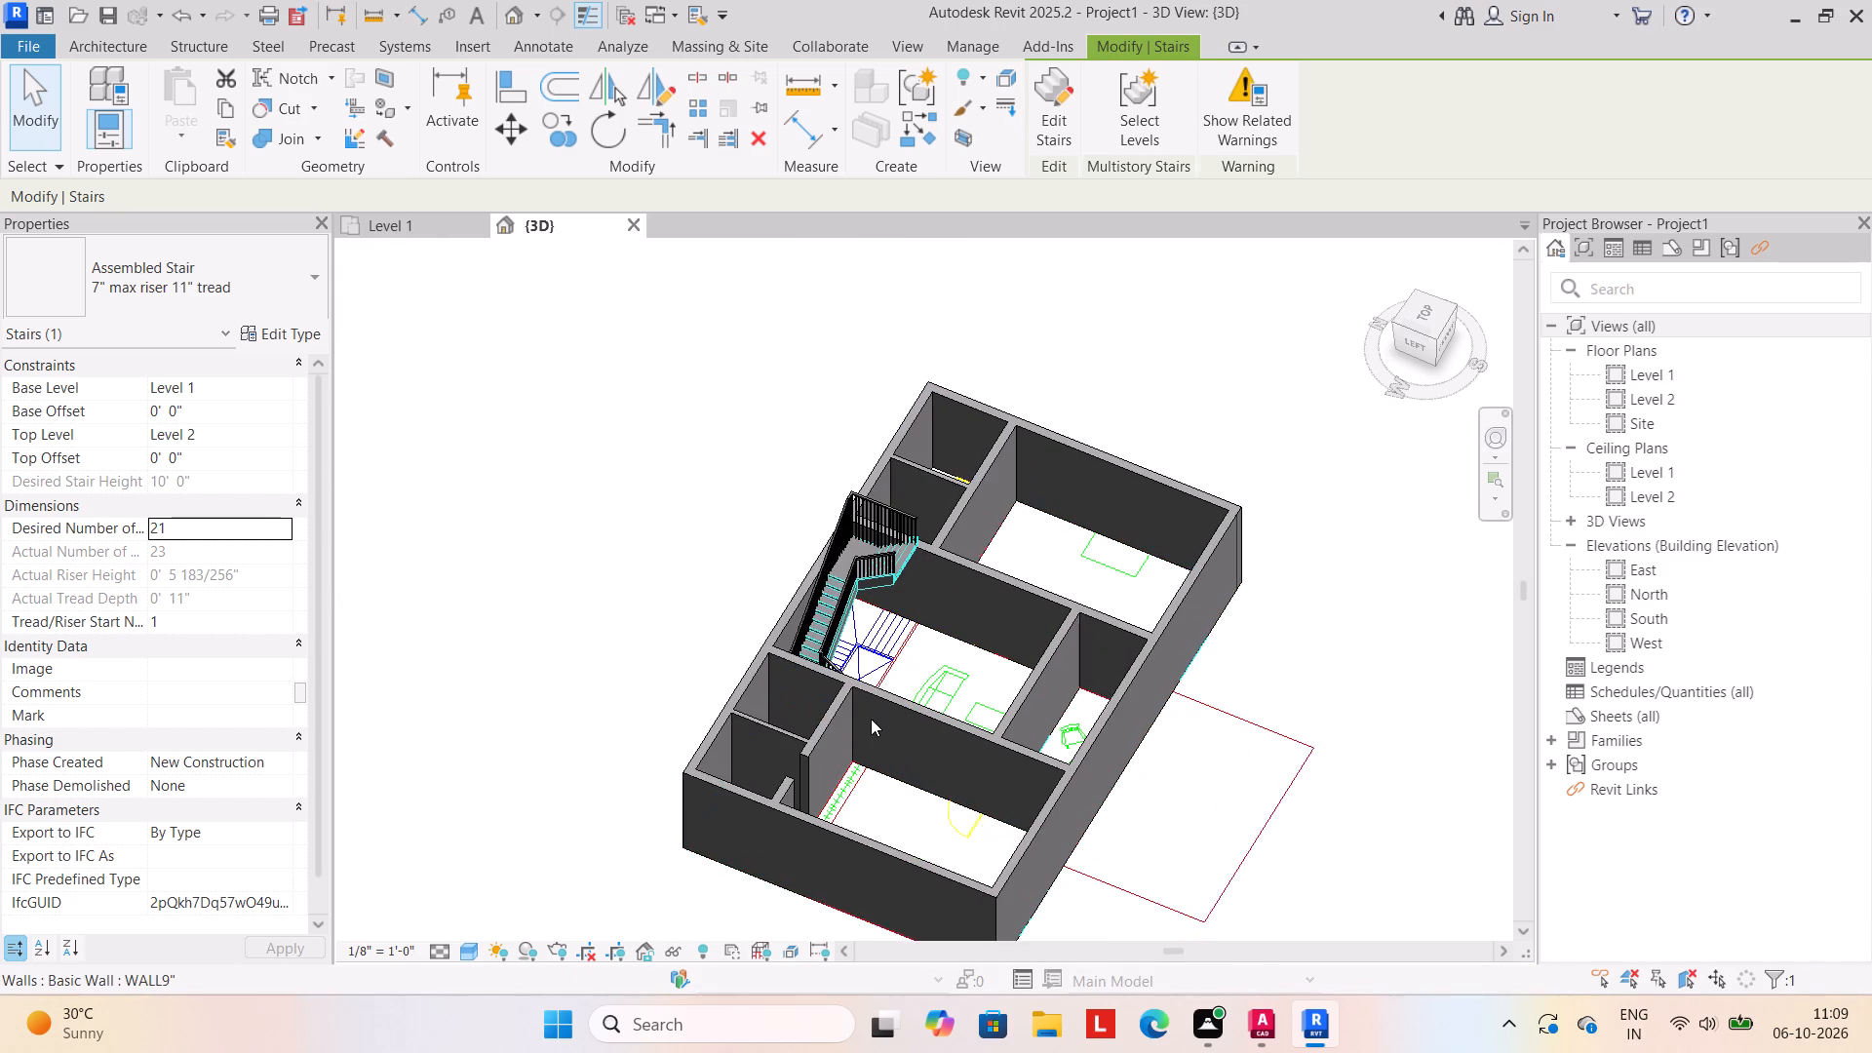
left_click(898, 568)
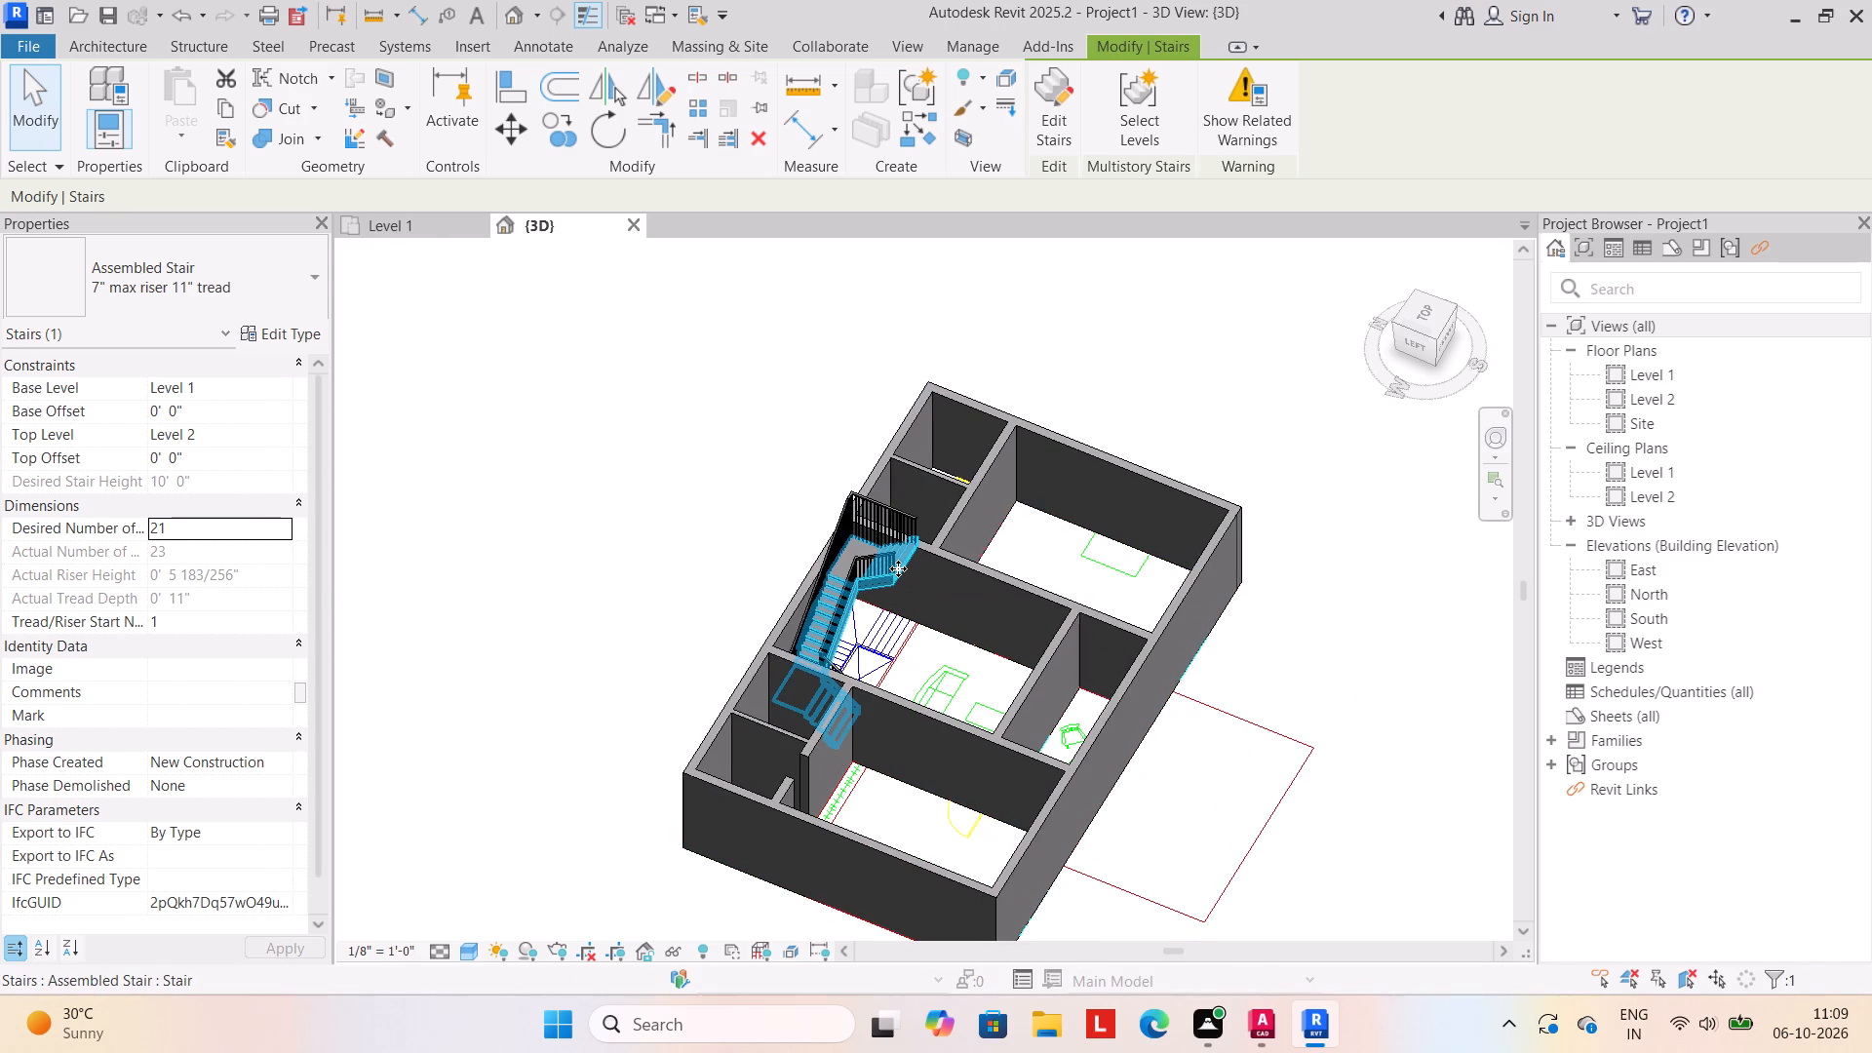
left_click(196, 529)
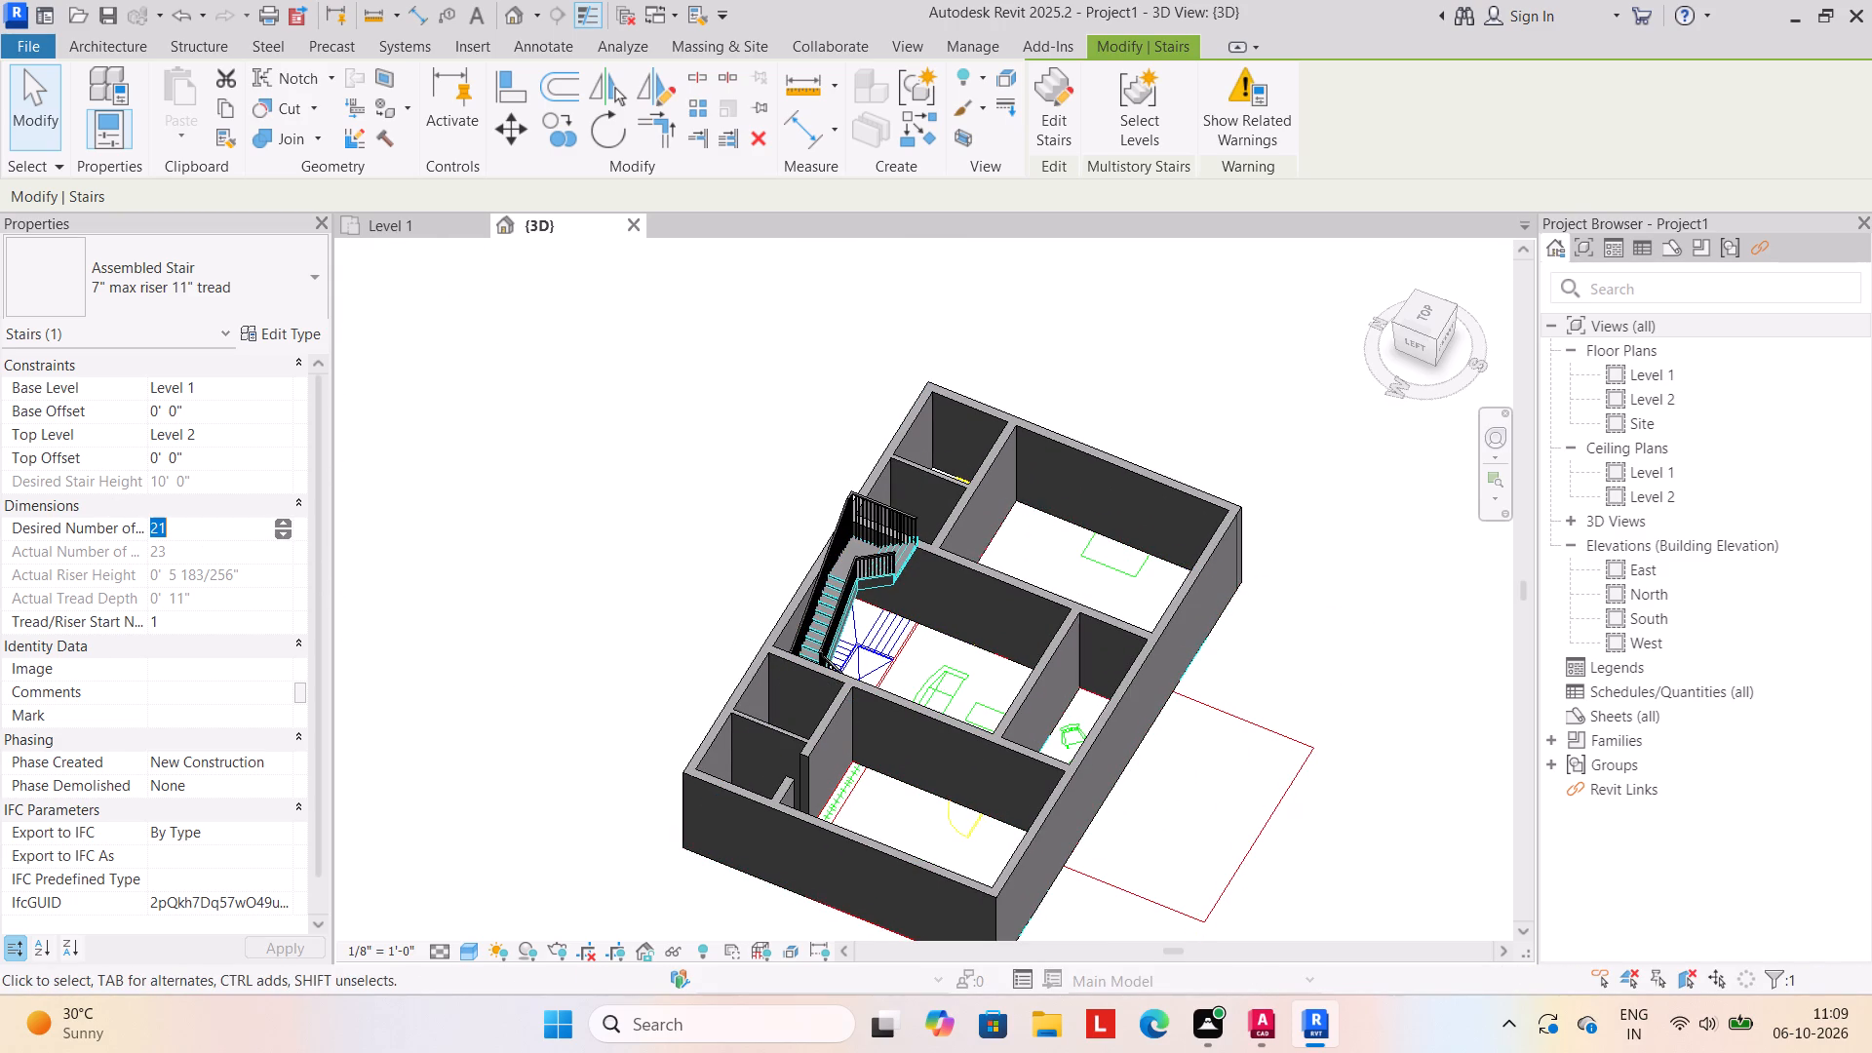
type("22")
key("Return")
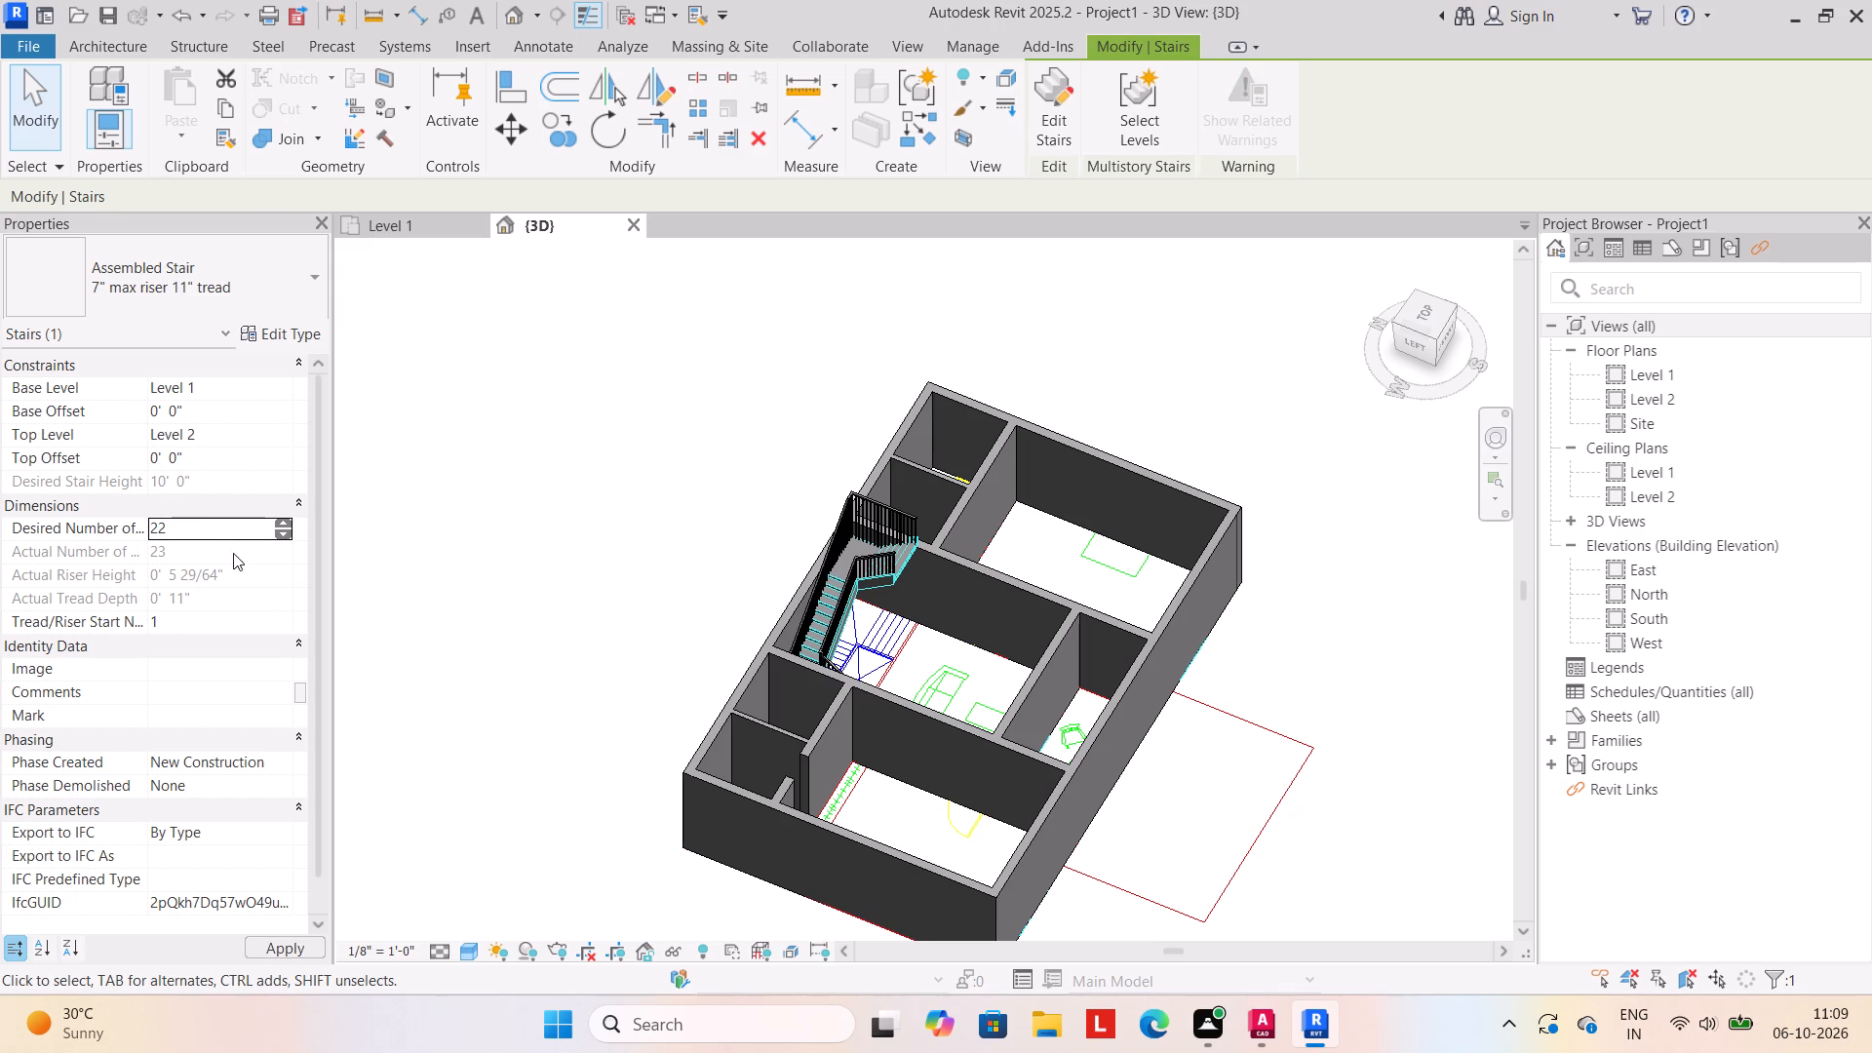
Examine the stair and its railings within the walls from several angles in 3D.
left_click(590, 564)
scroll(590, 569, "down", 2)
middle_click_drag(590, 570, 579, 486)
scroll(579, 489, "up", 1)
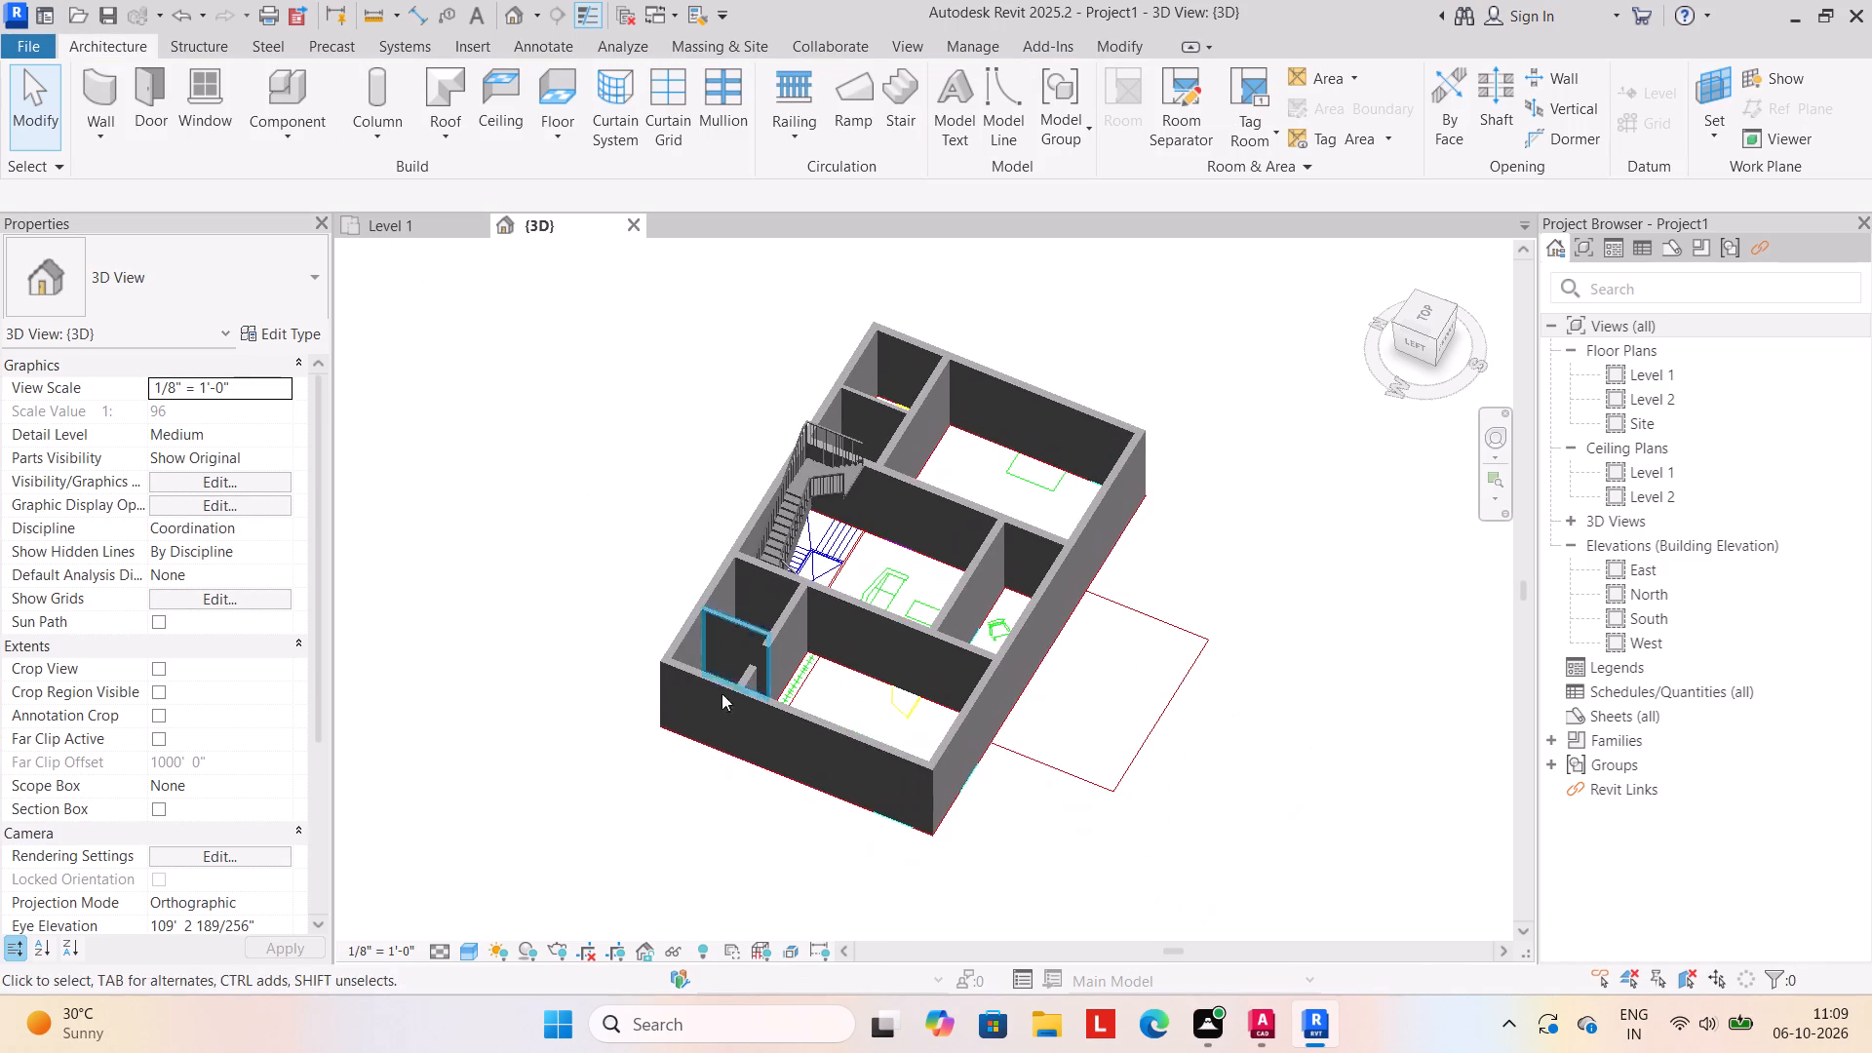
middle_click_drag(789, 843, 575, 789, "shift")
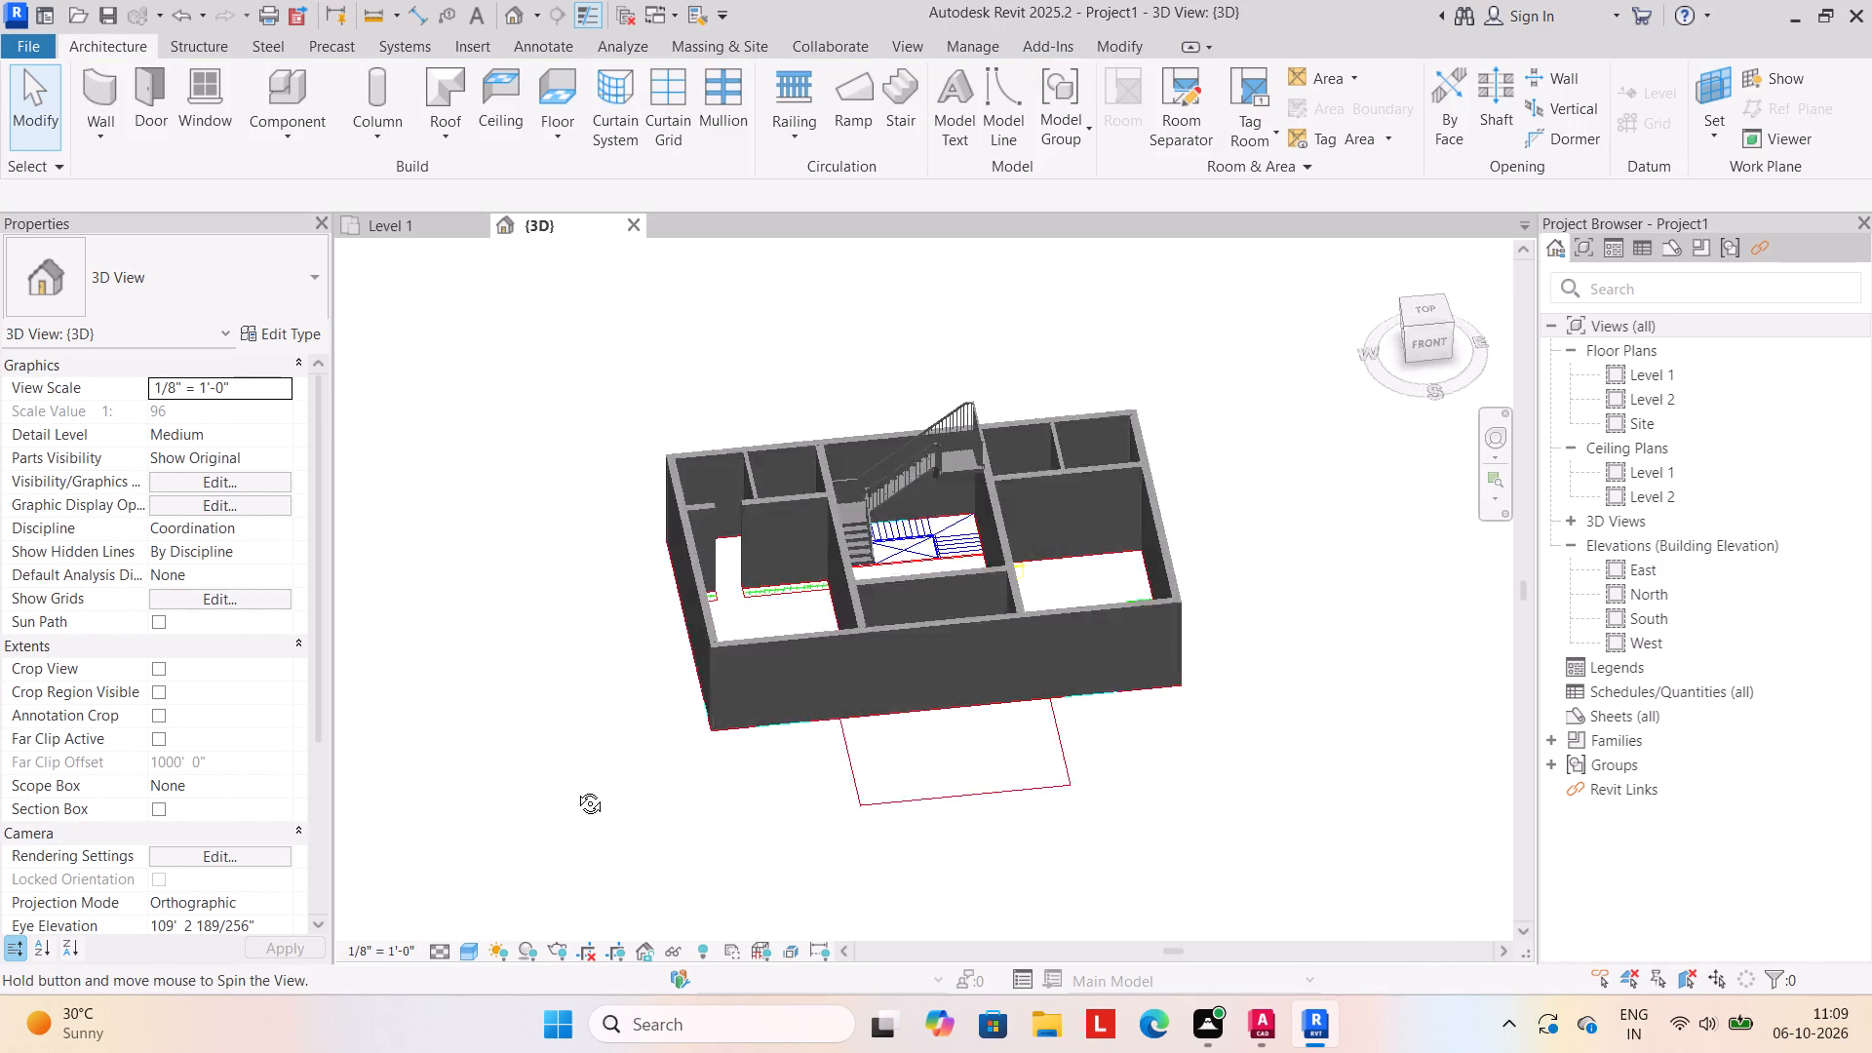
middle_click_drag(575, 789, 559, 731, "shift")
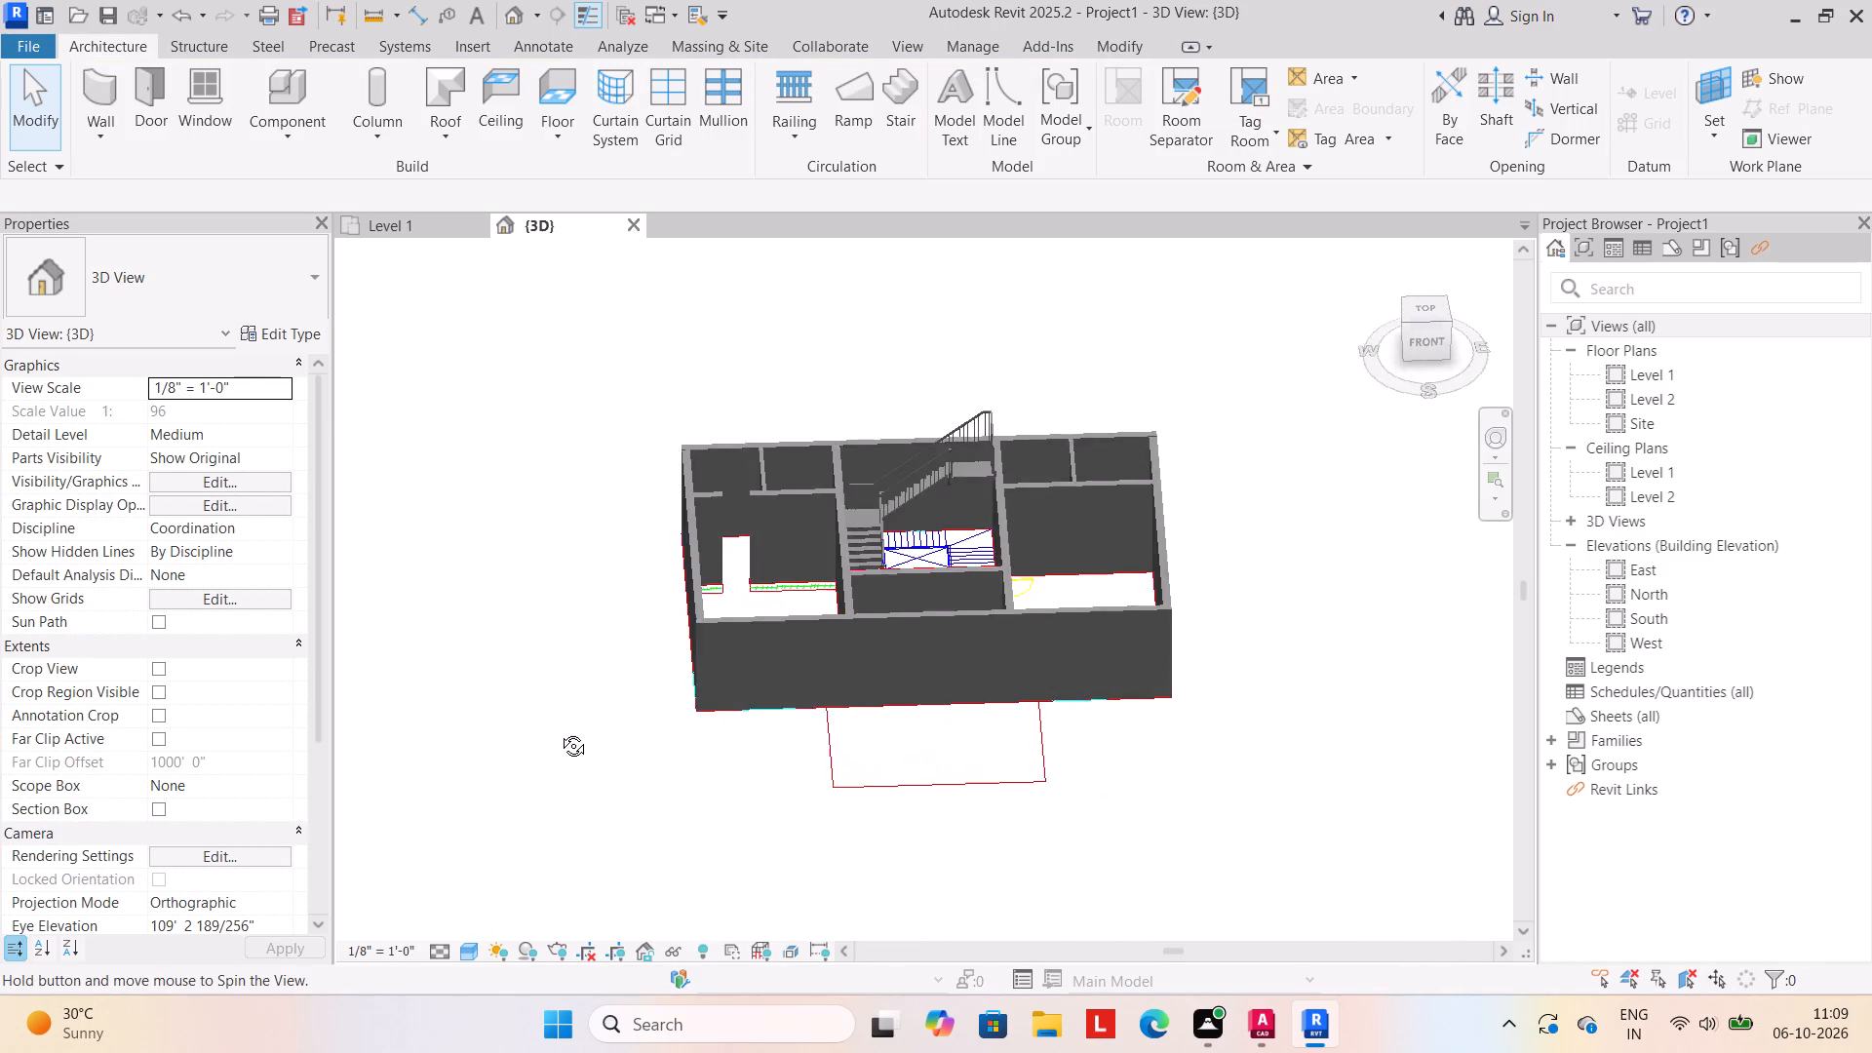
middle_click_drag(559, 731, 574, 711, "shift")
On the Level 1 plan, place Single-Flush 36" x 84" doors between the left dress and toilet and between the left bedroom and family lounge.
left_click(401, 223)
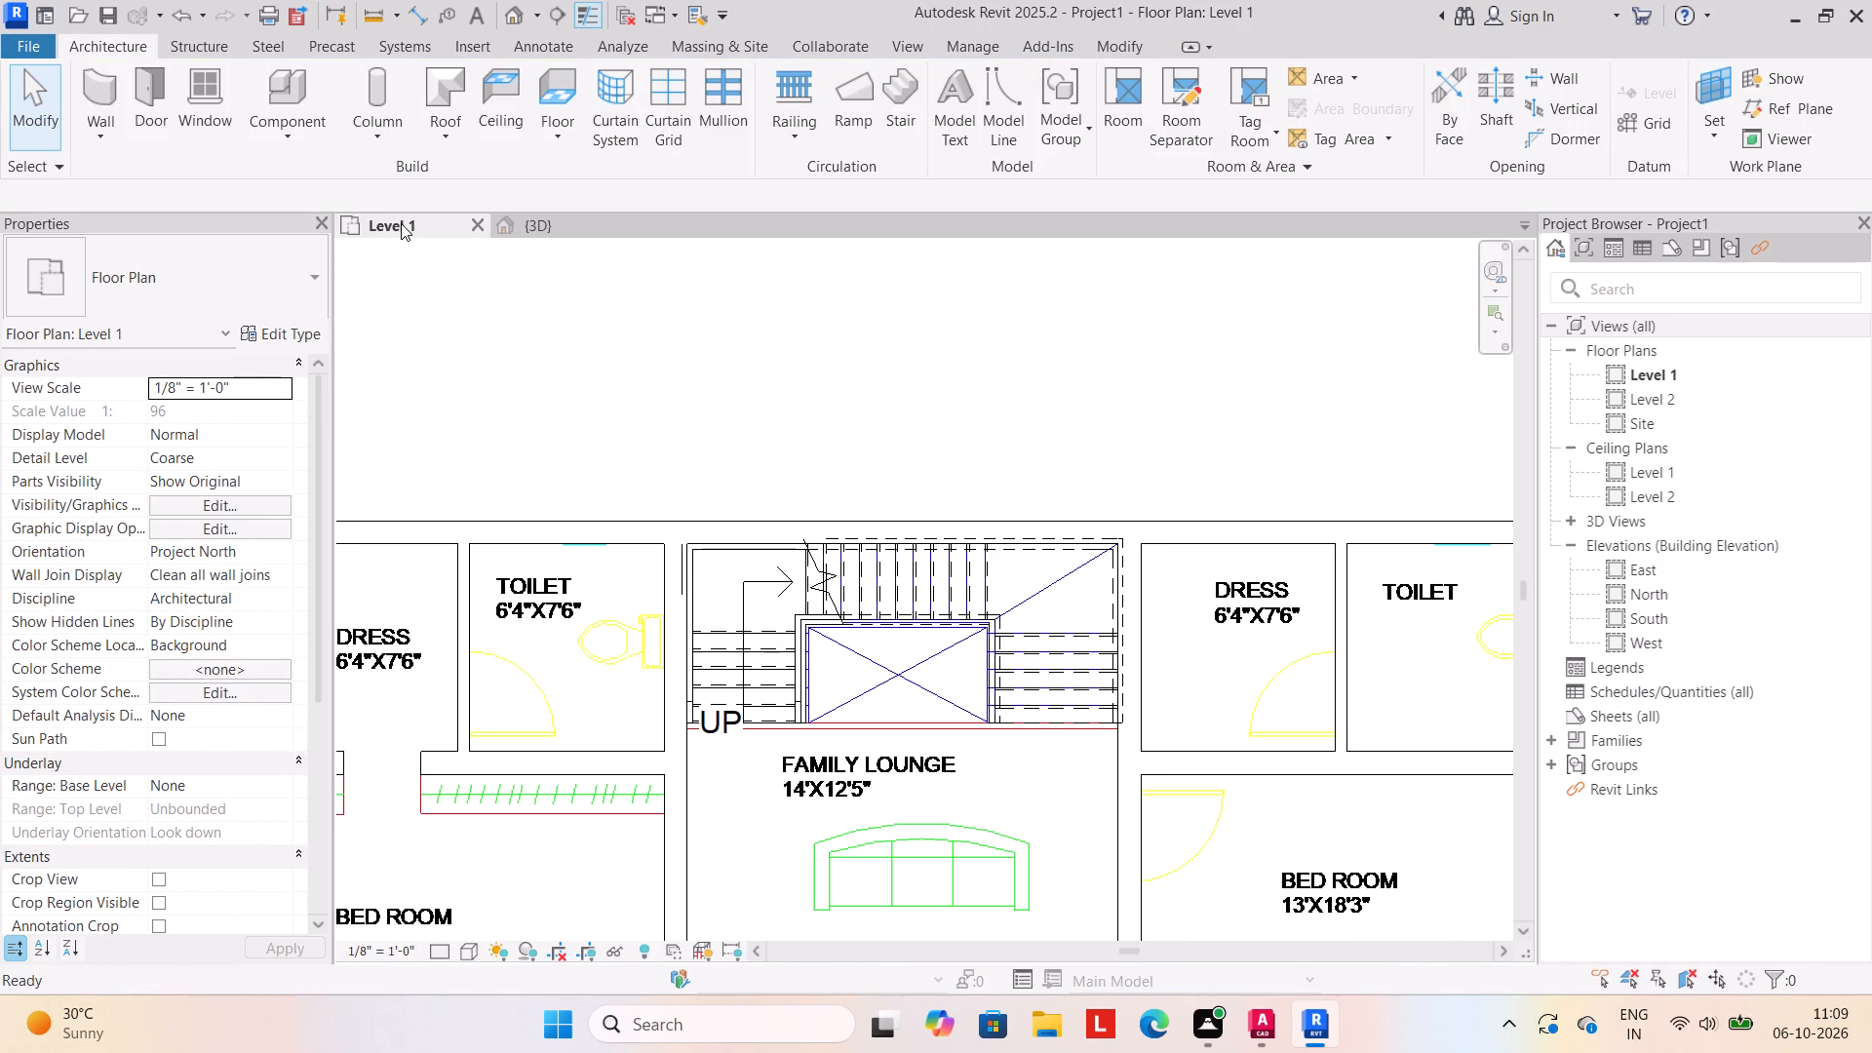
scroll(606, 509, "down", 1)
middle_click_drag(607, 505, 608, 419)
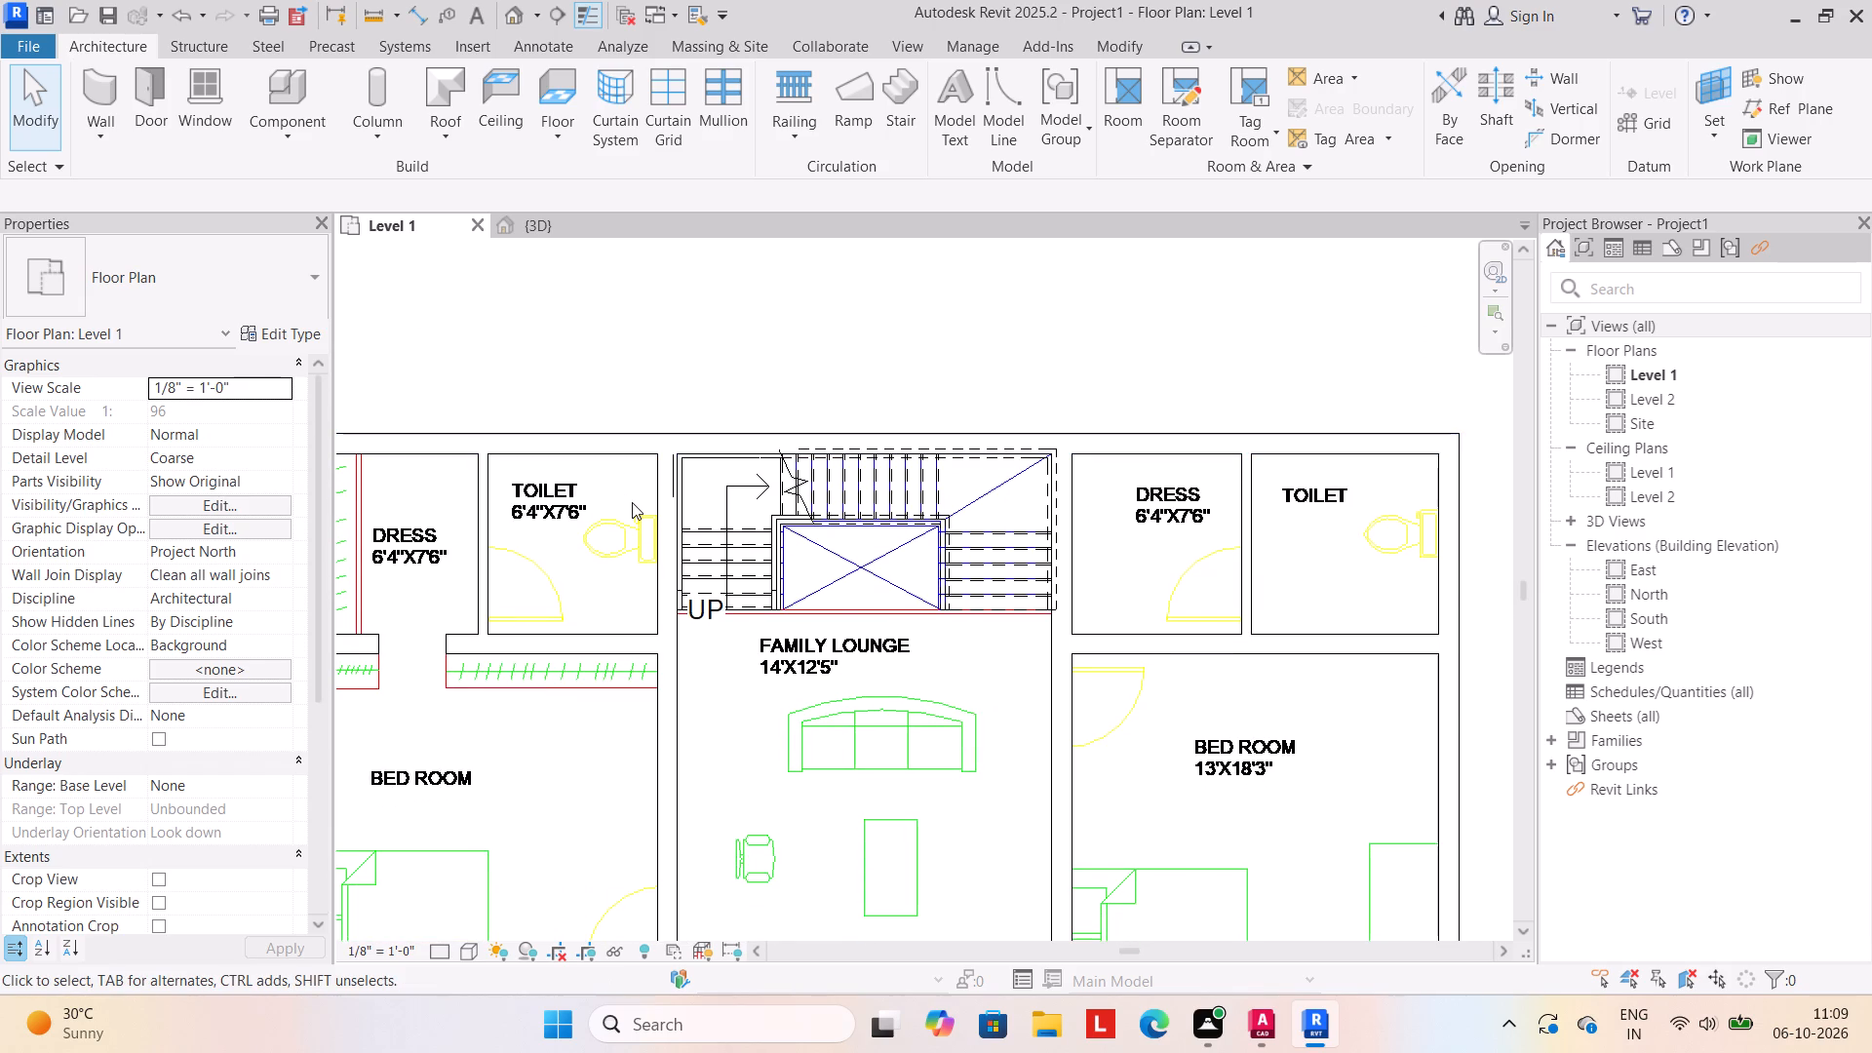
scroll(634, 507, "down", 2)
middle_click_drag(654, 611, 746, 513)
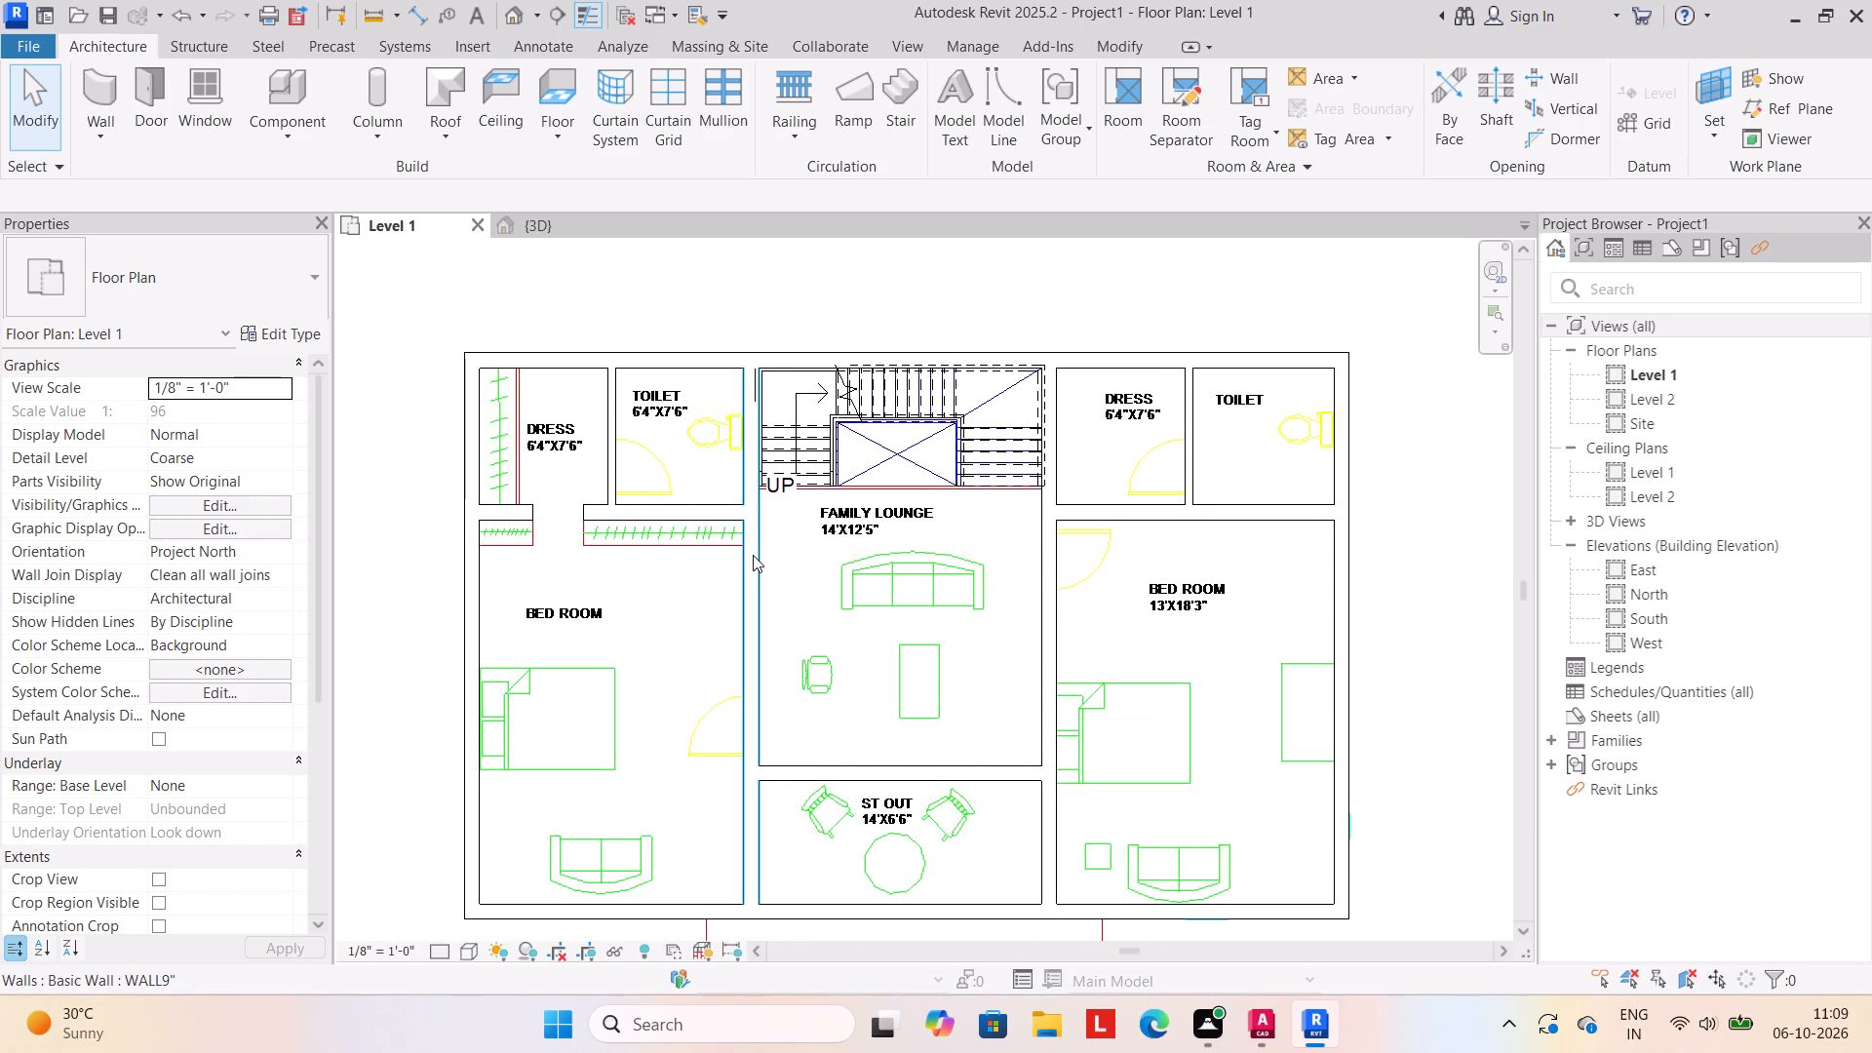
scroll(758, 604, "down", 1)
middle_click_drag(758, 604, 737, 546)
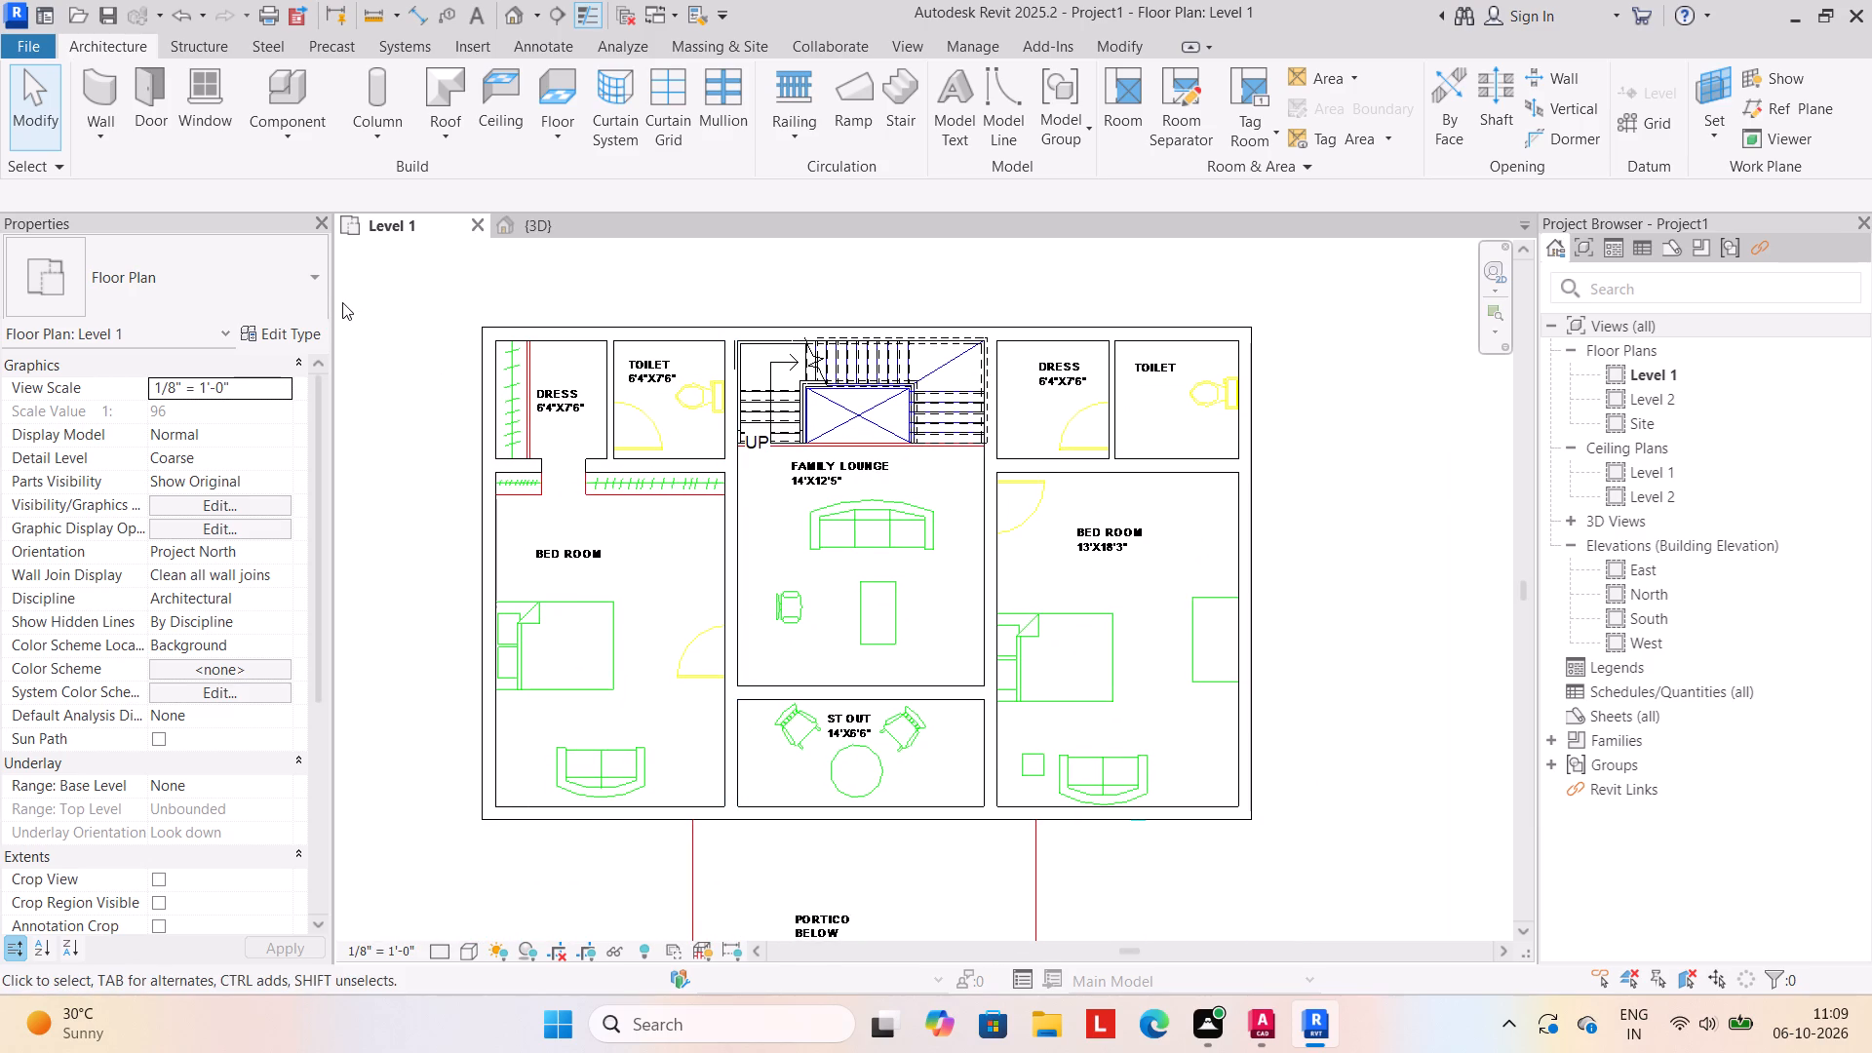
scroll(413, 386, "down", 2)
middle_click_drag(480, 403, 618, 390)
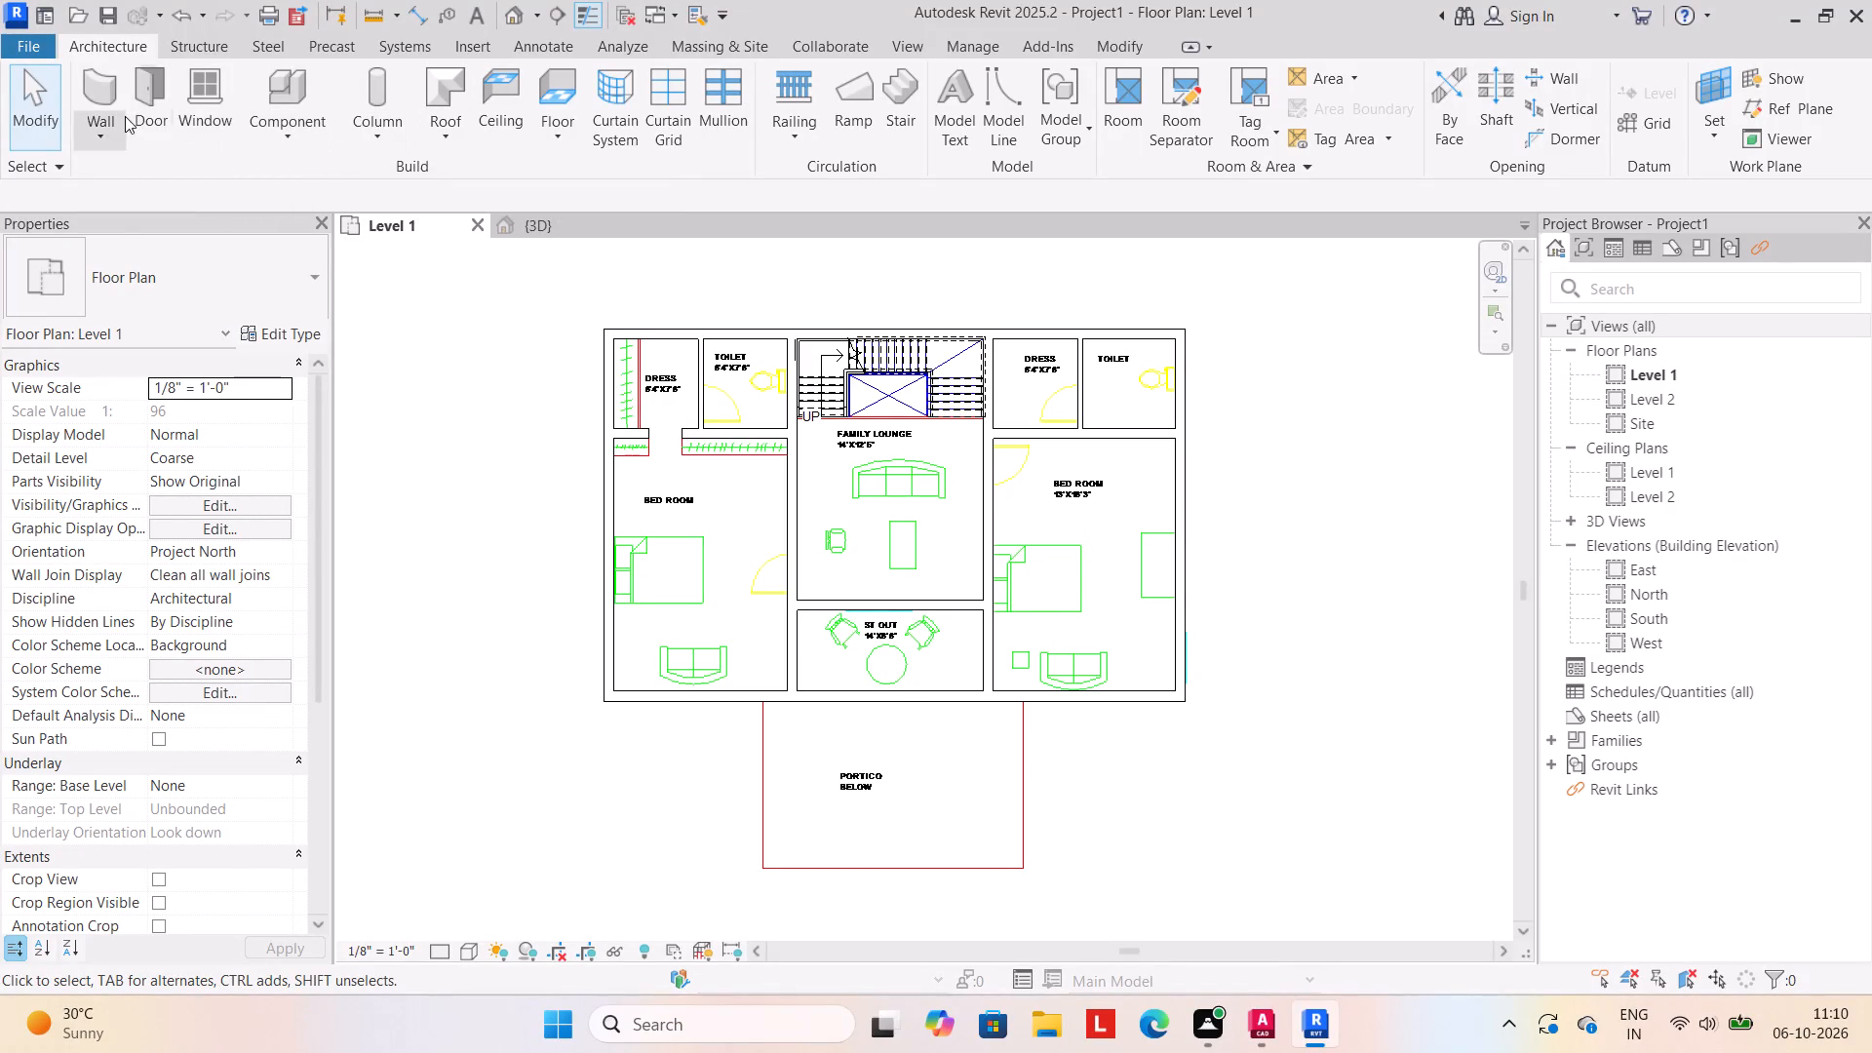
left_click(151, 103)
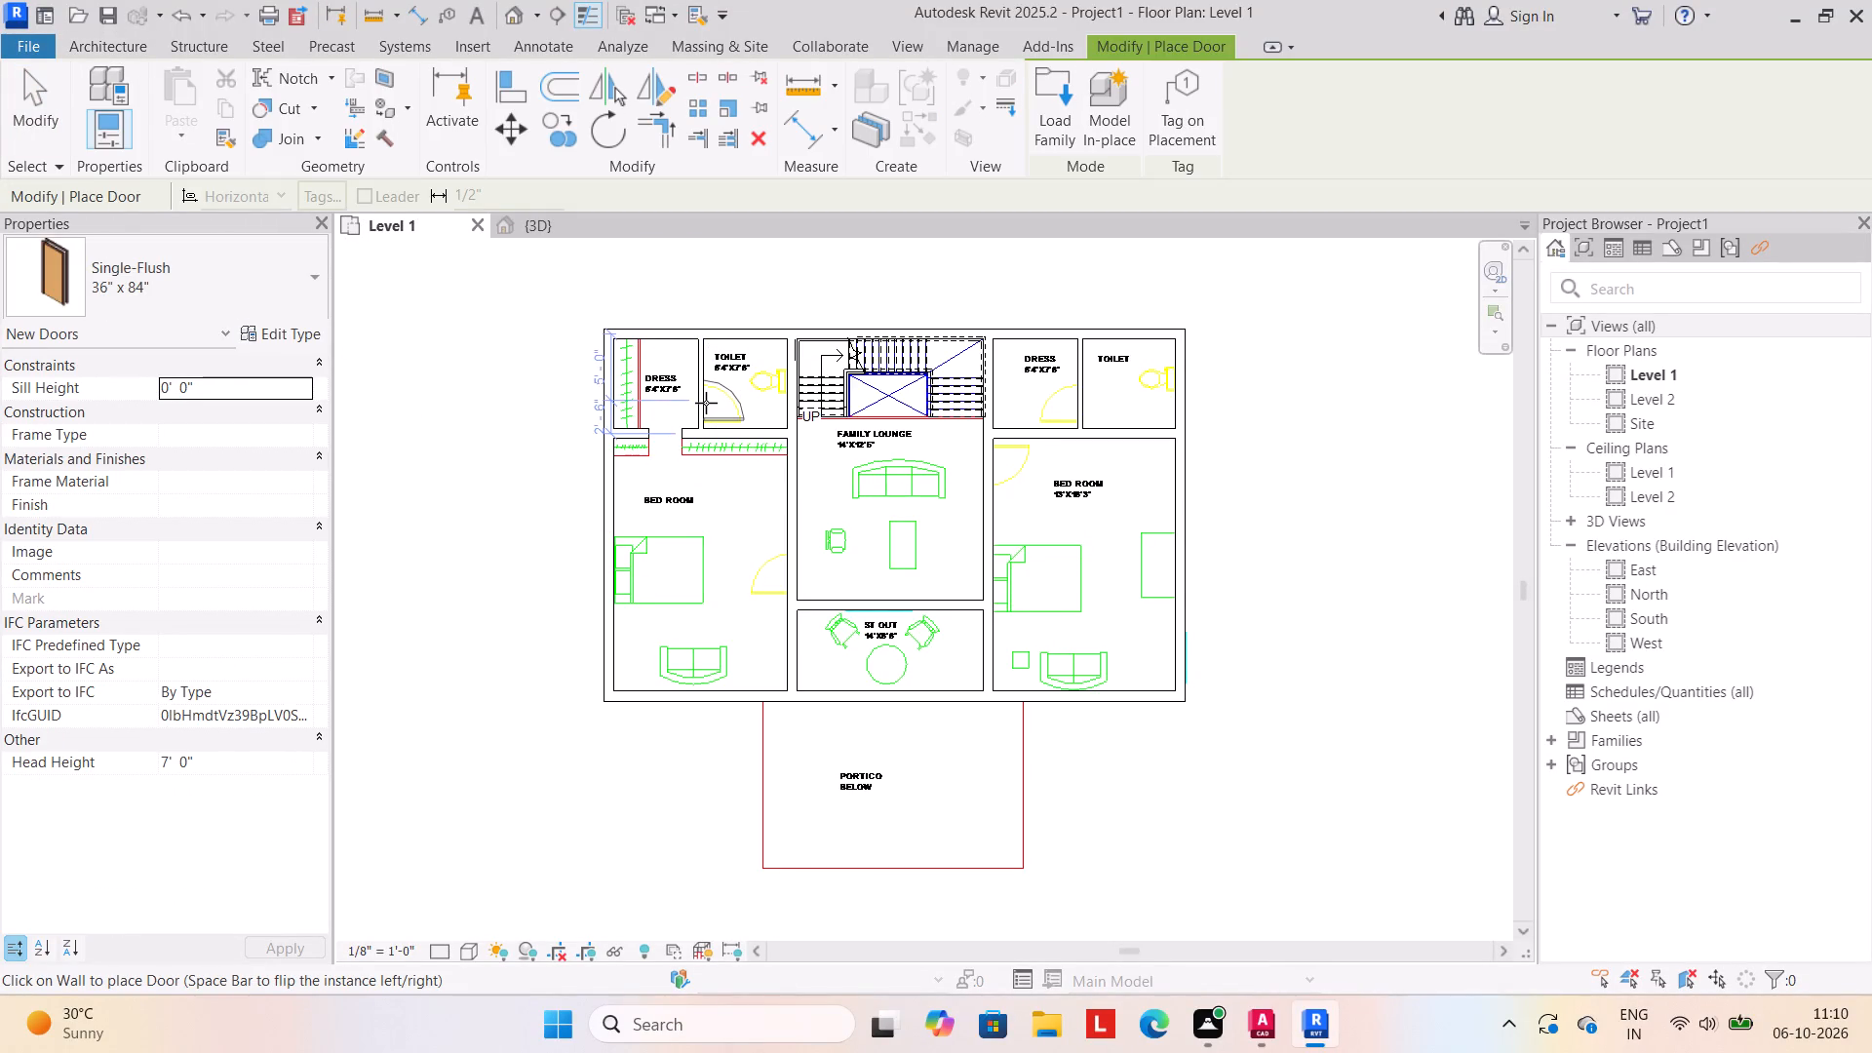
left_click(706, 403)
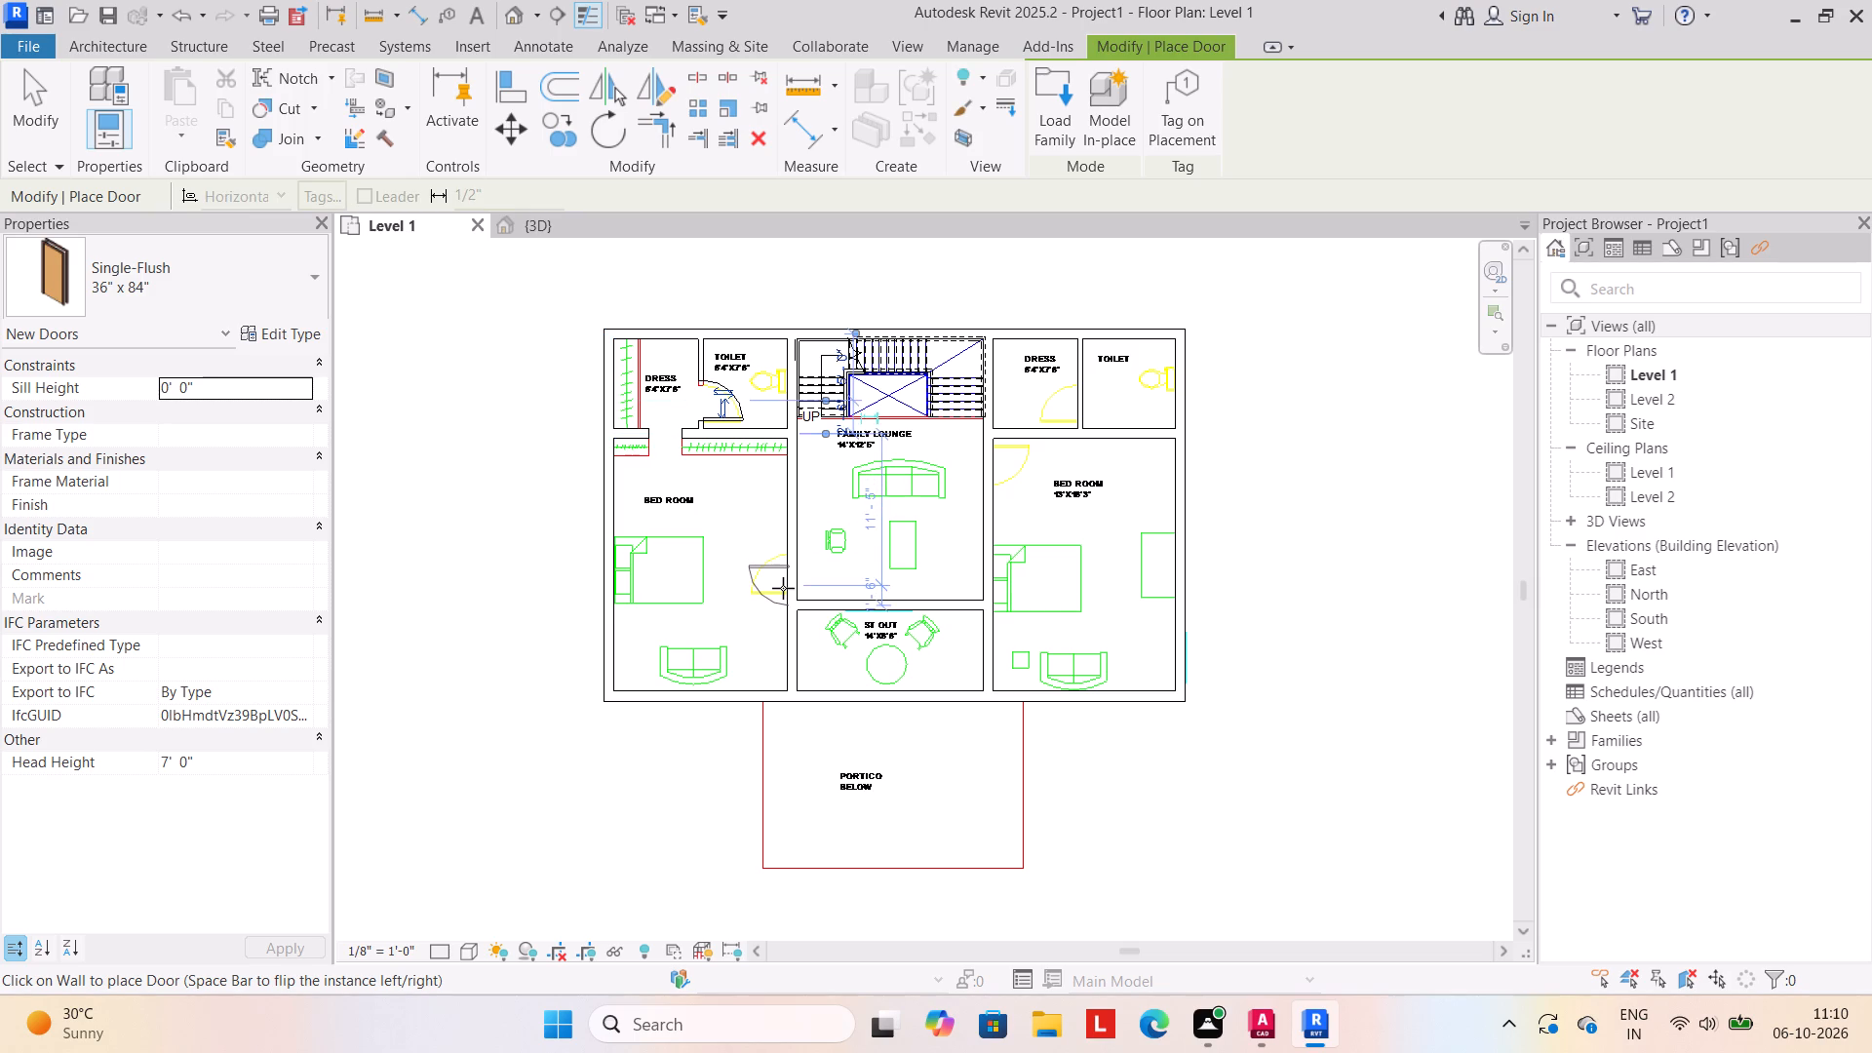
key("space")
left_click(786, 574)
Place Single-Flush 36" x 84" doors between the right dress and toilet and between the right bedroom and family lounge.
left_click(1079, 400)
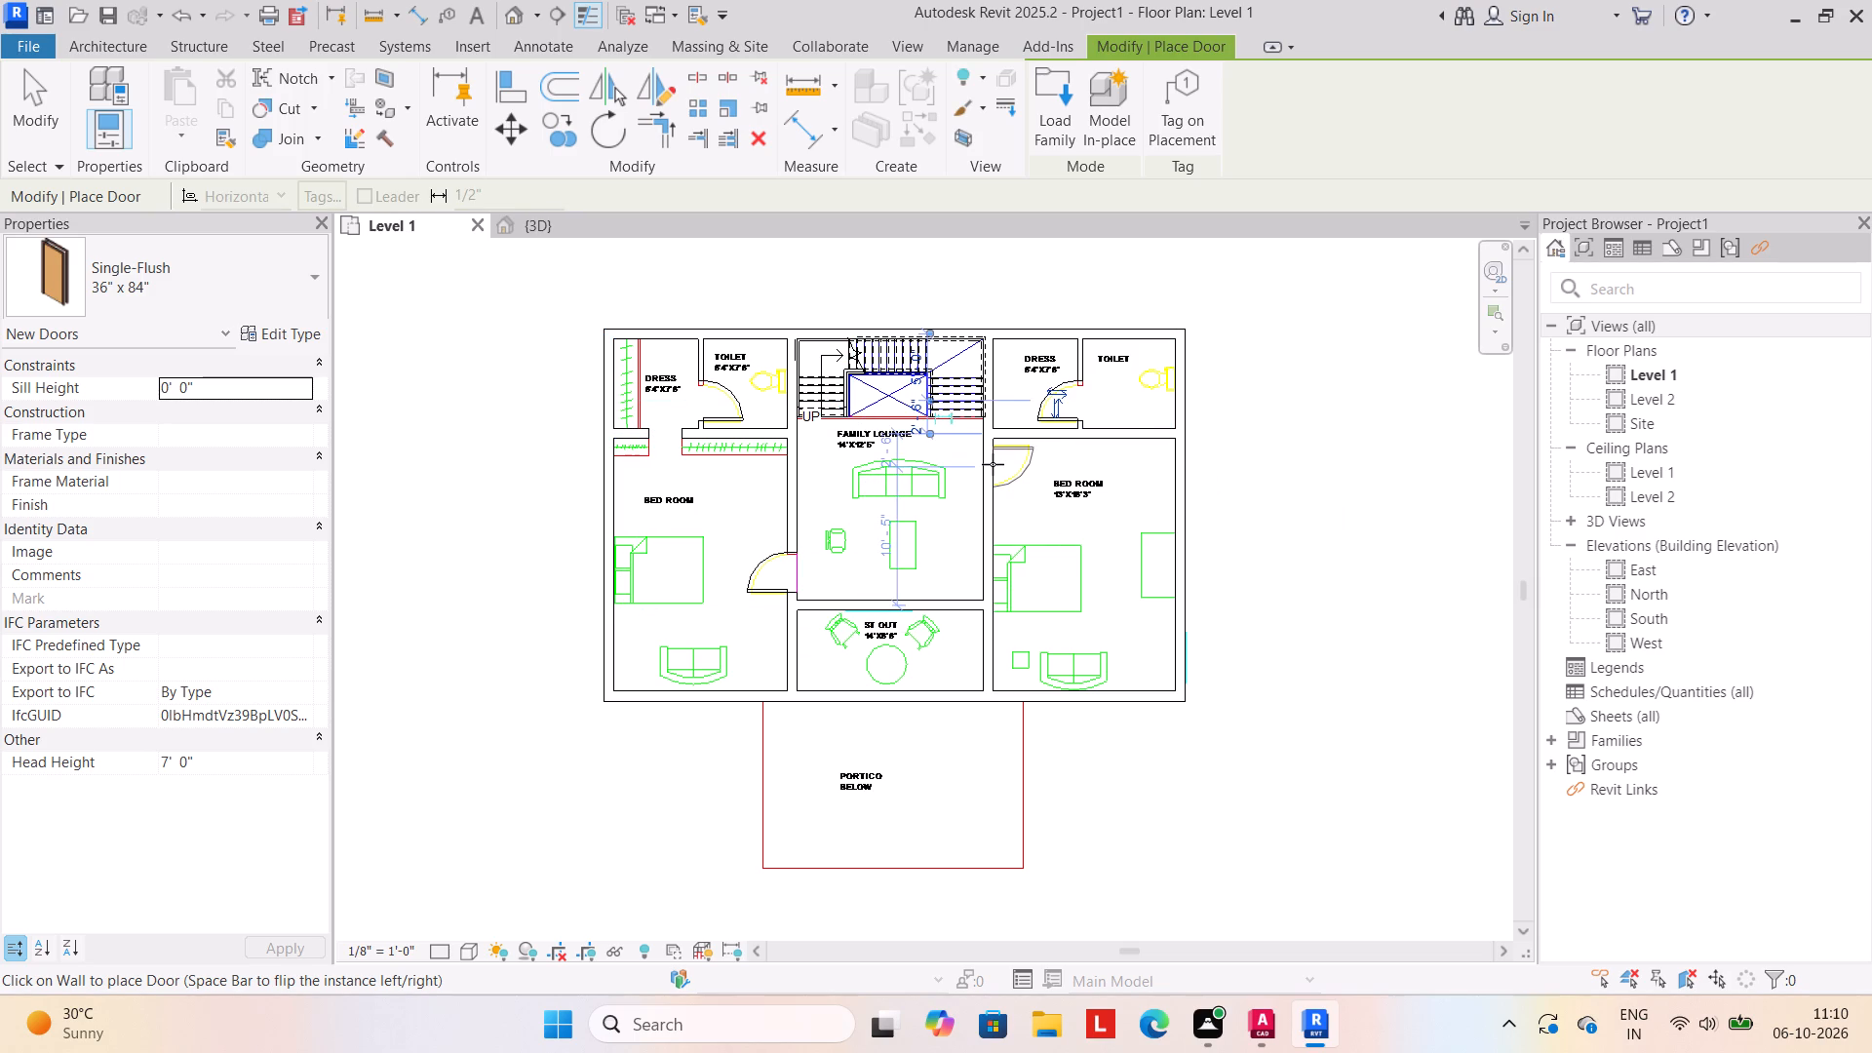
left_click(993, 464)
Place a Single-Flush 36" x 84" door in the sit out's front wall, centred at 7' 4 1/2" from each side wall.
middle_click_drag(726, 664, 568, 559)
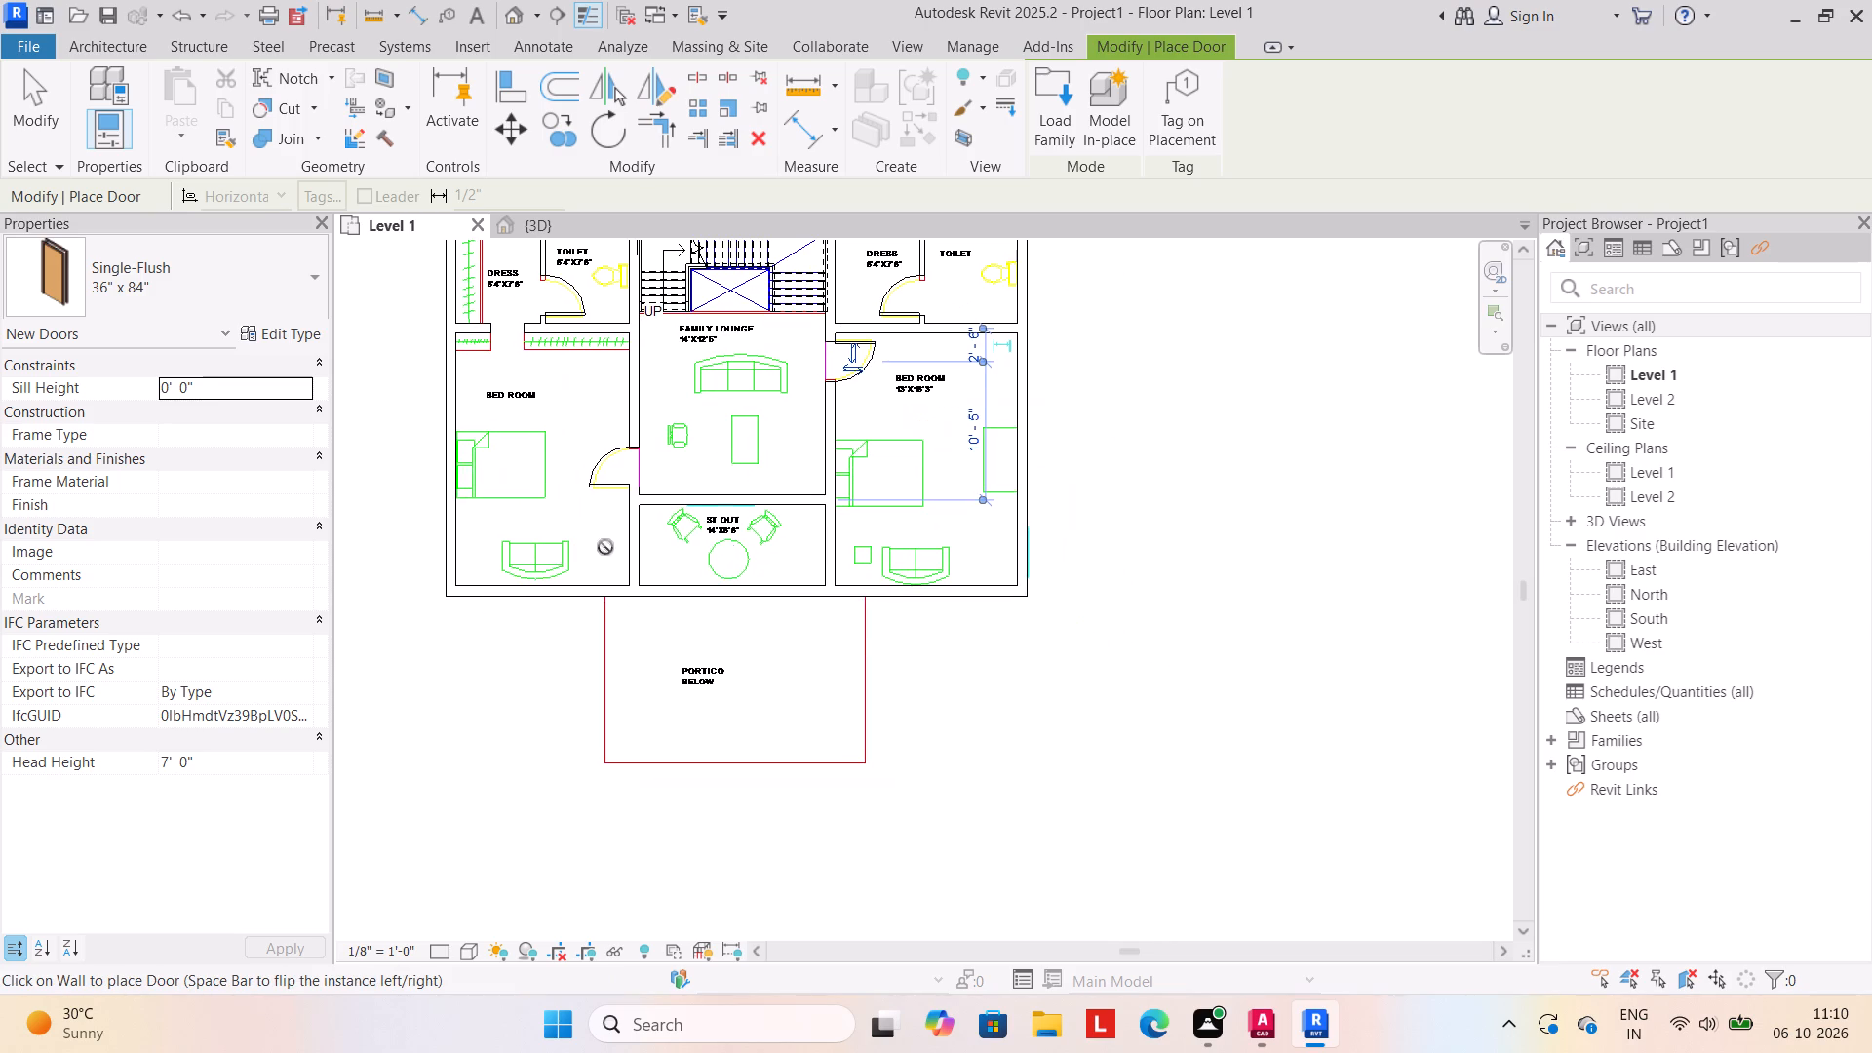
left_click(315, 272)
left_click(132, 593)
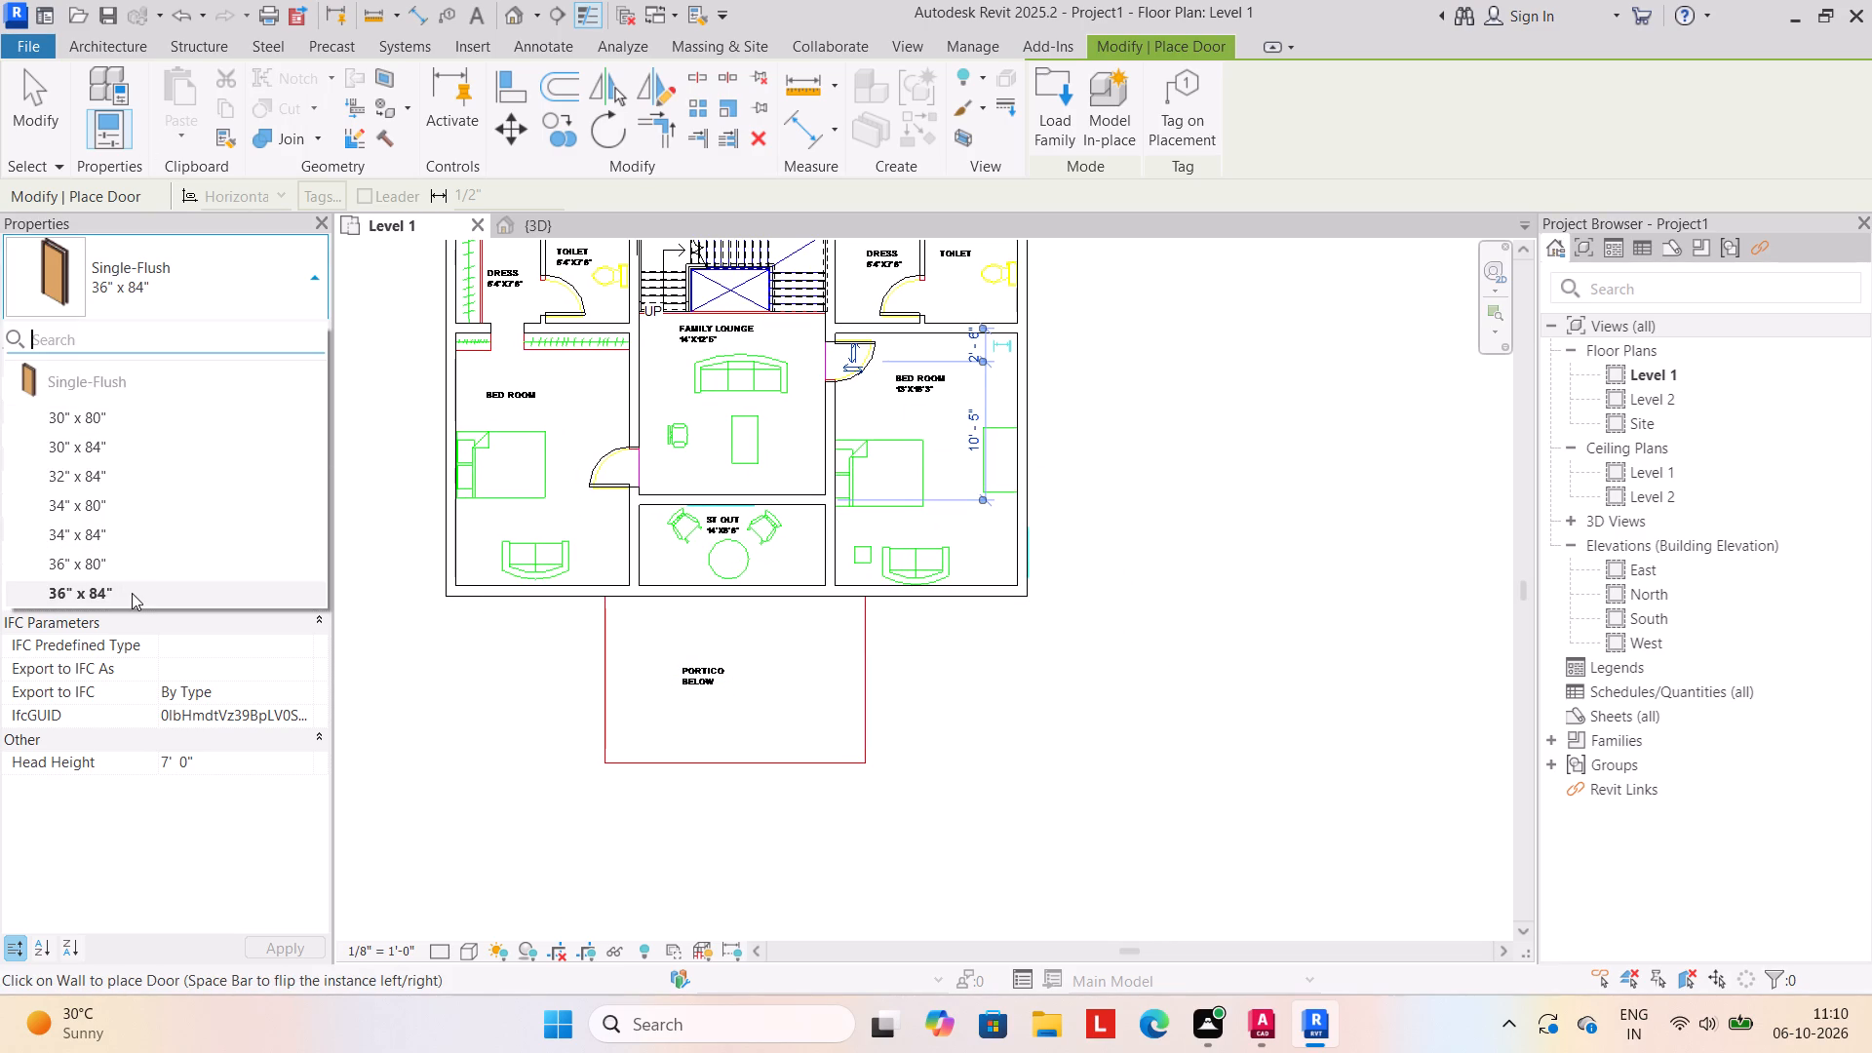
left_click(728, 584)
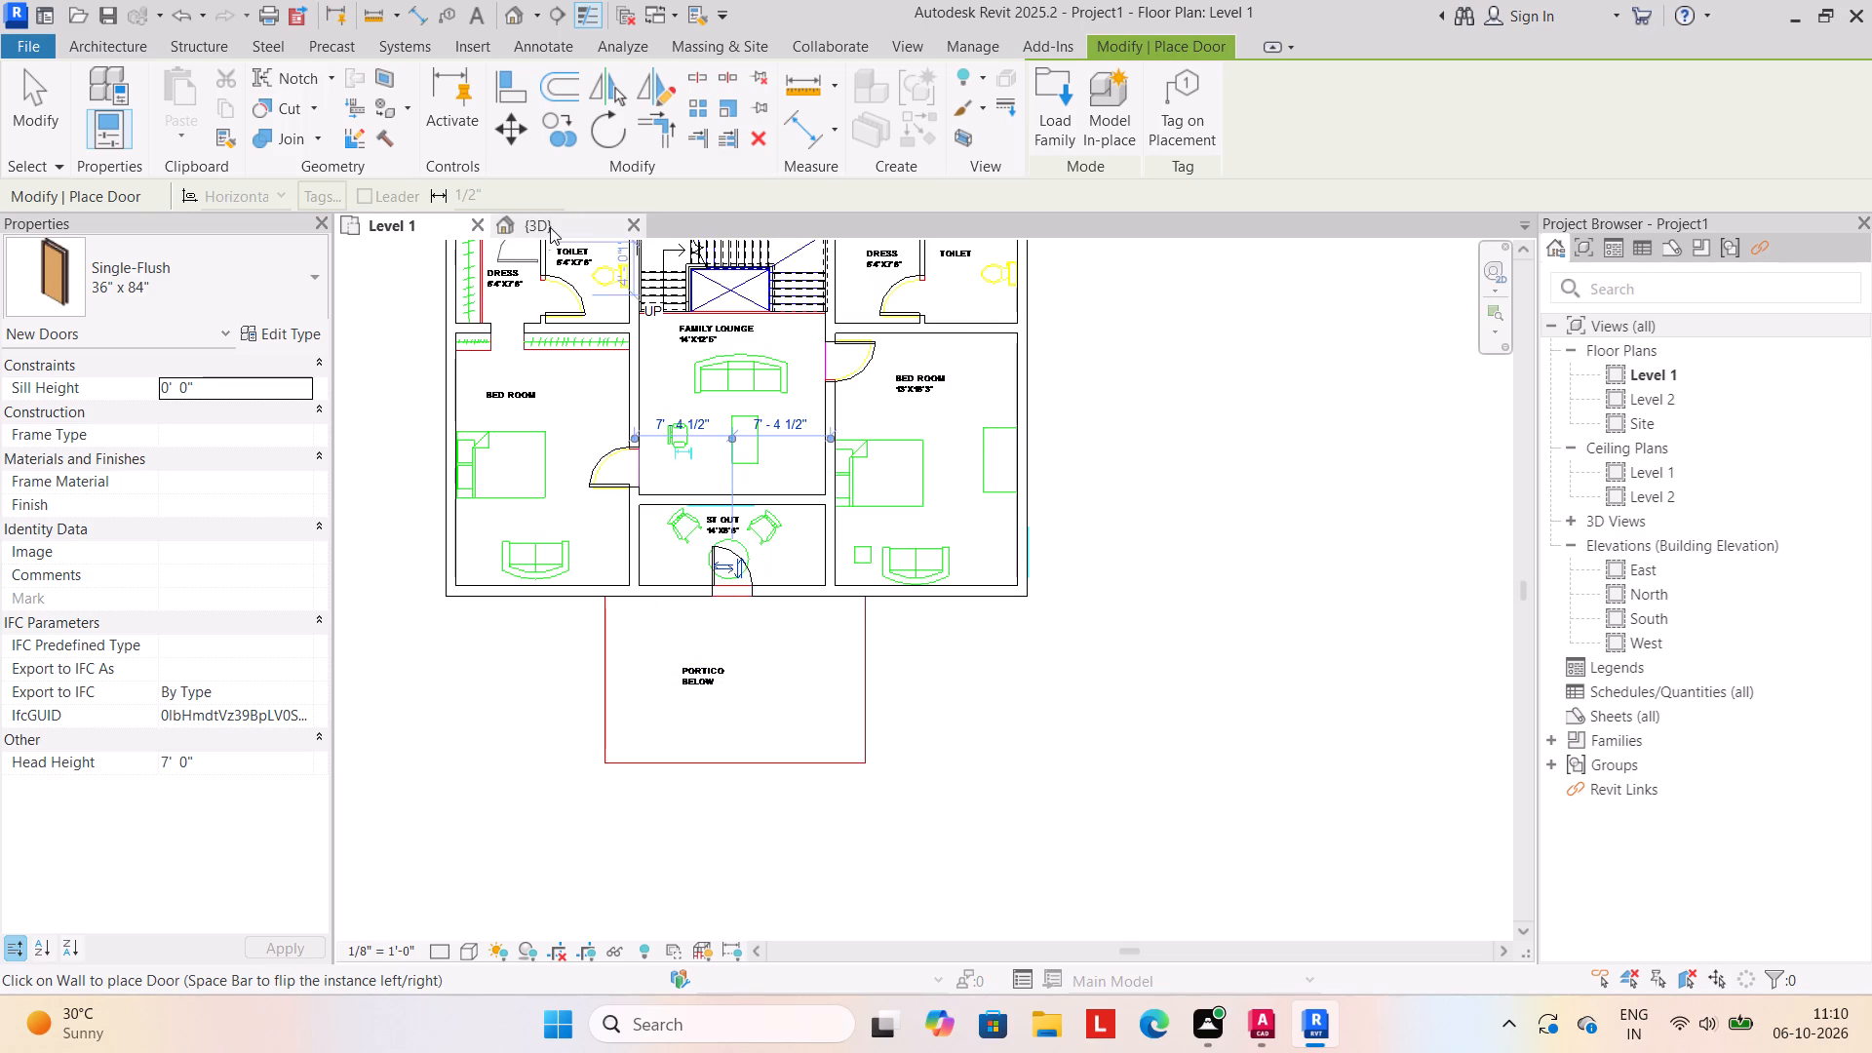
left_click(550, 227)
left_click(497, 548)
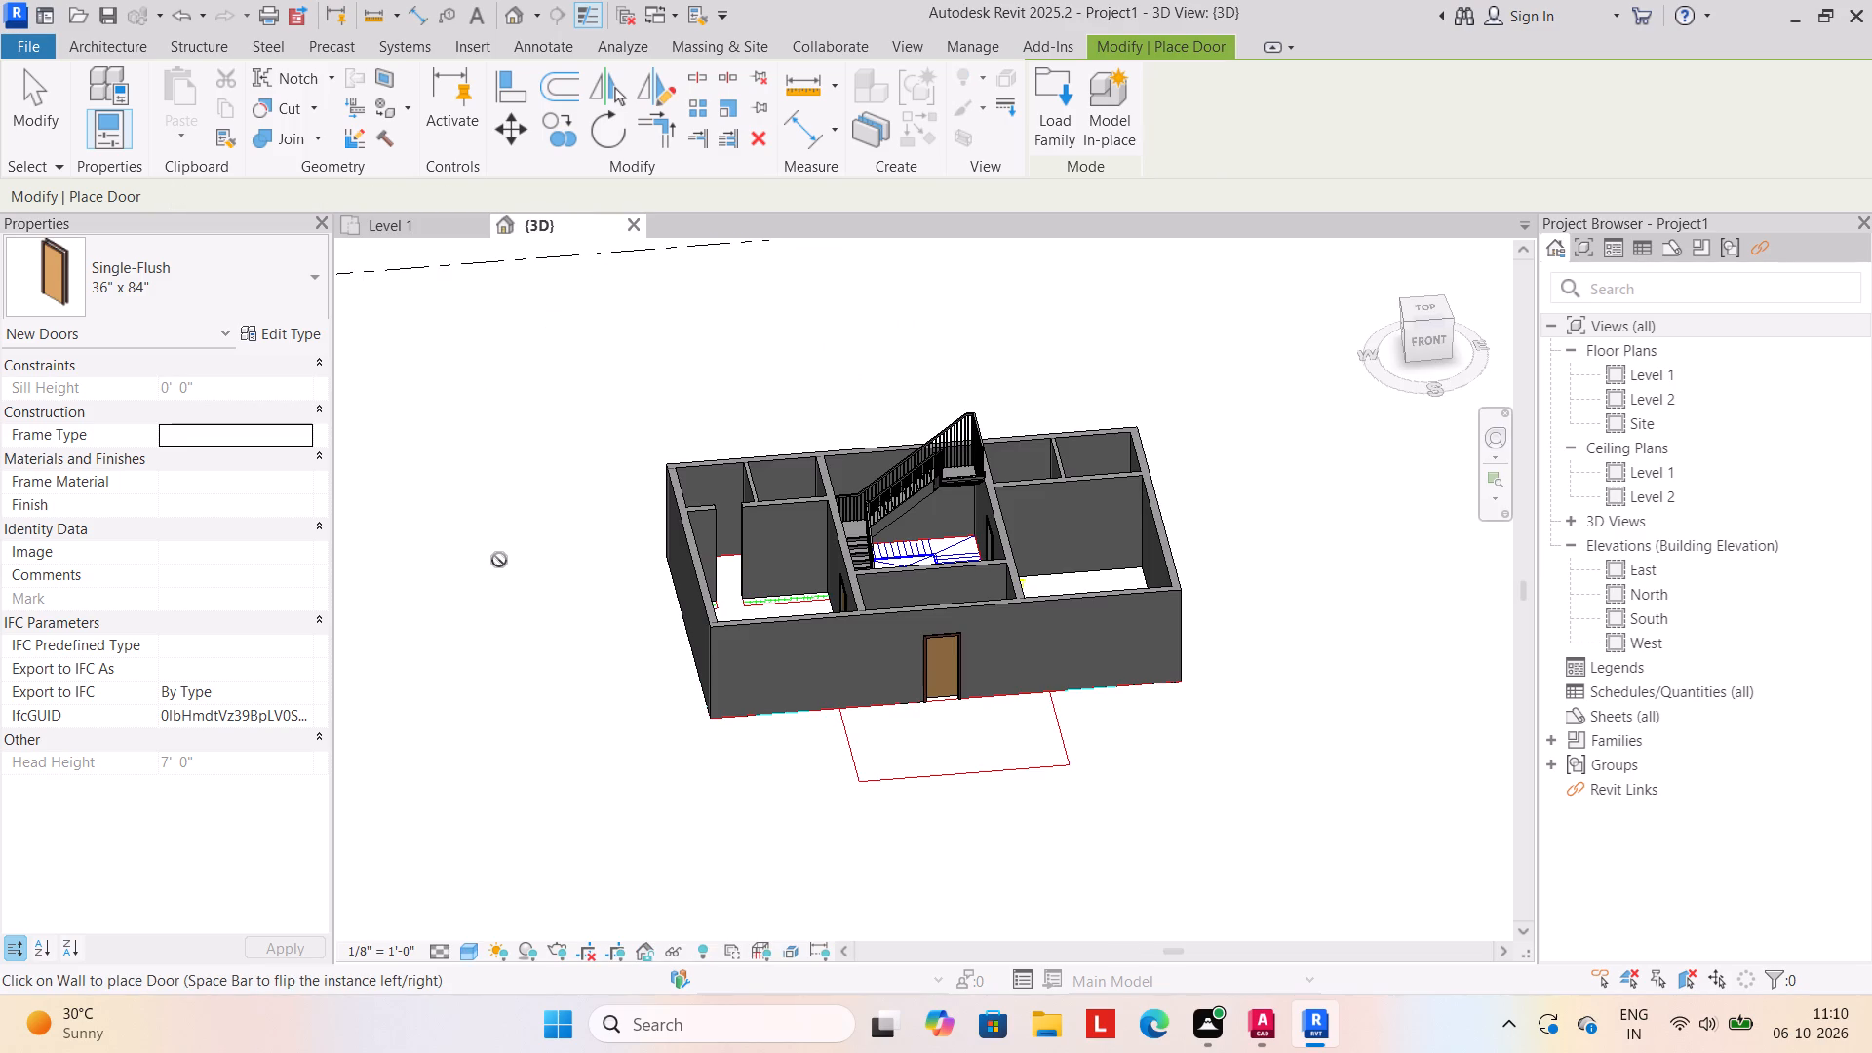
key("Escape")
key("Escape")
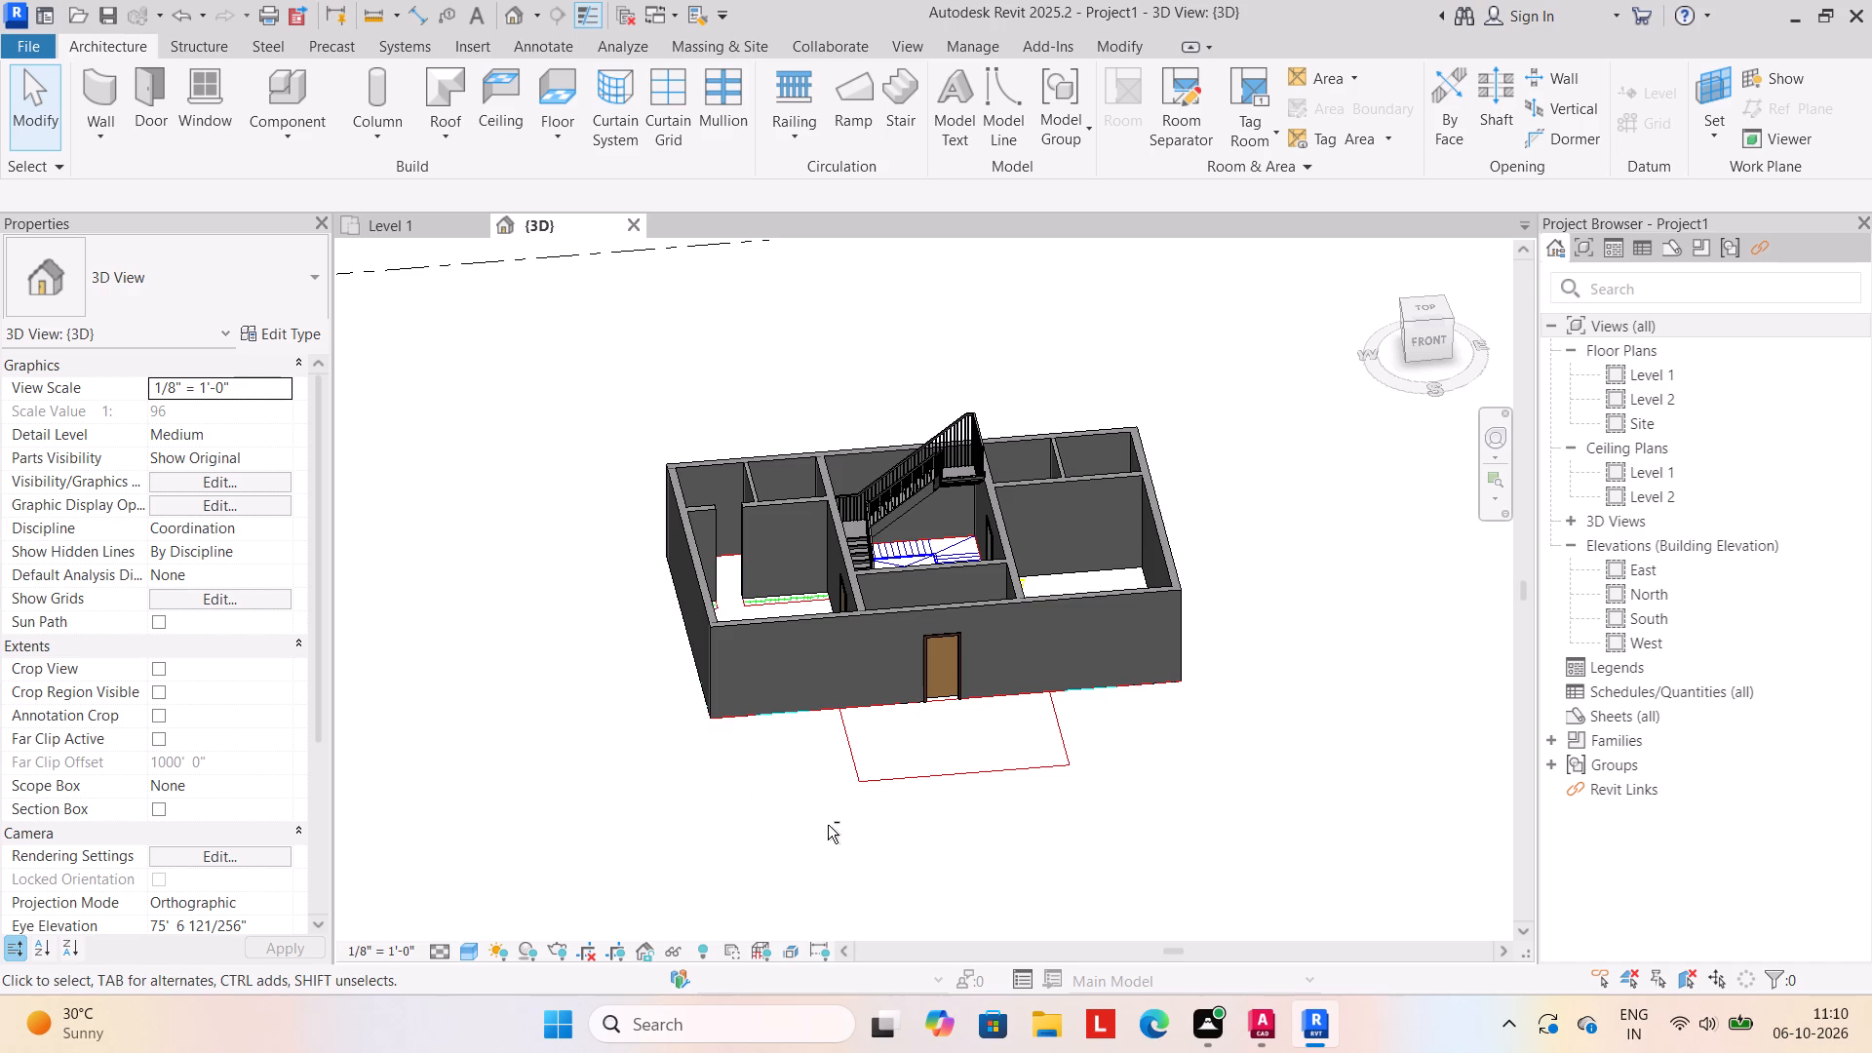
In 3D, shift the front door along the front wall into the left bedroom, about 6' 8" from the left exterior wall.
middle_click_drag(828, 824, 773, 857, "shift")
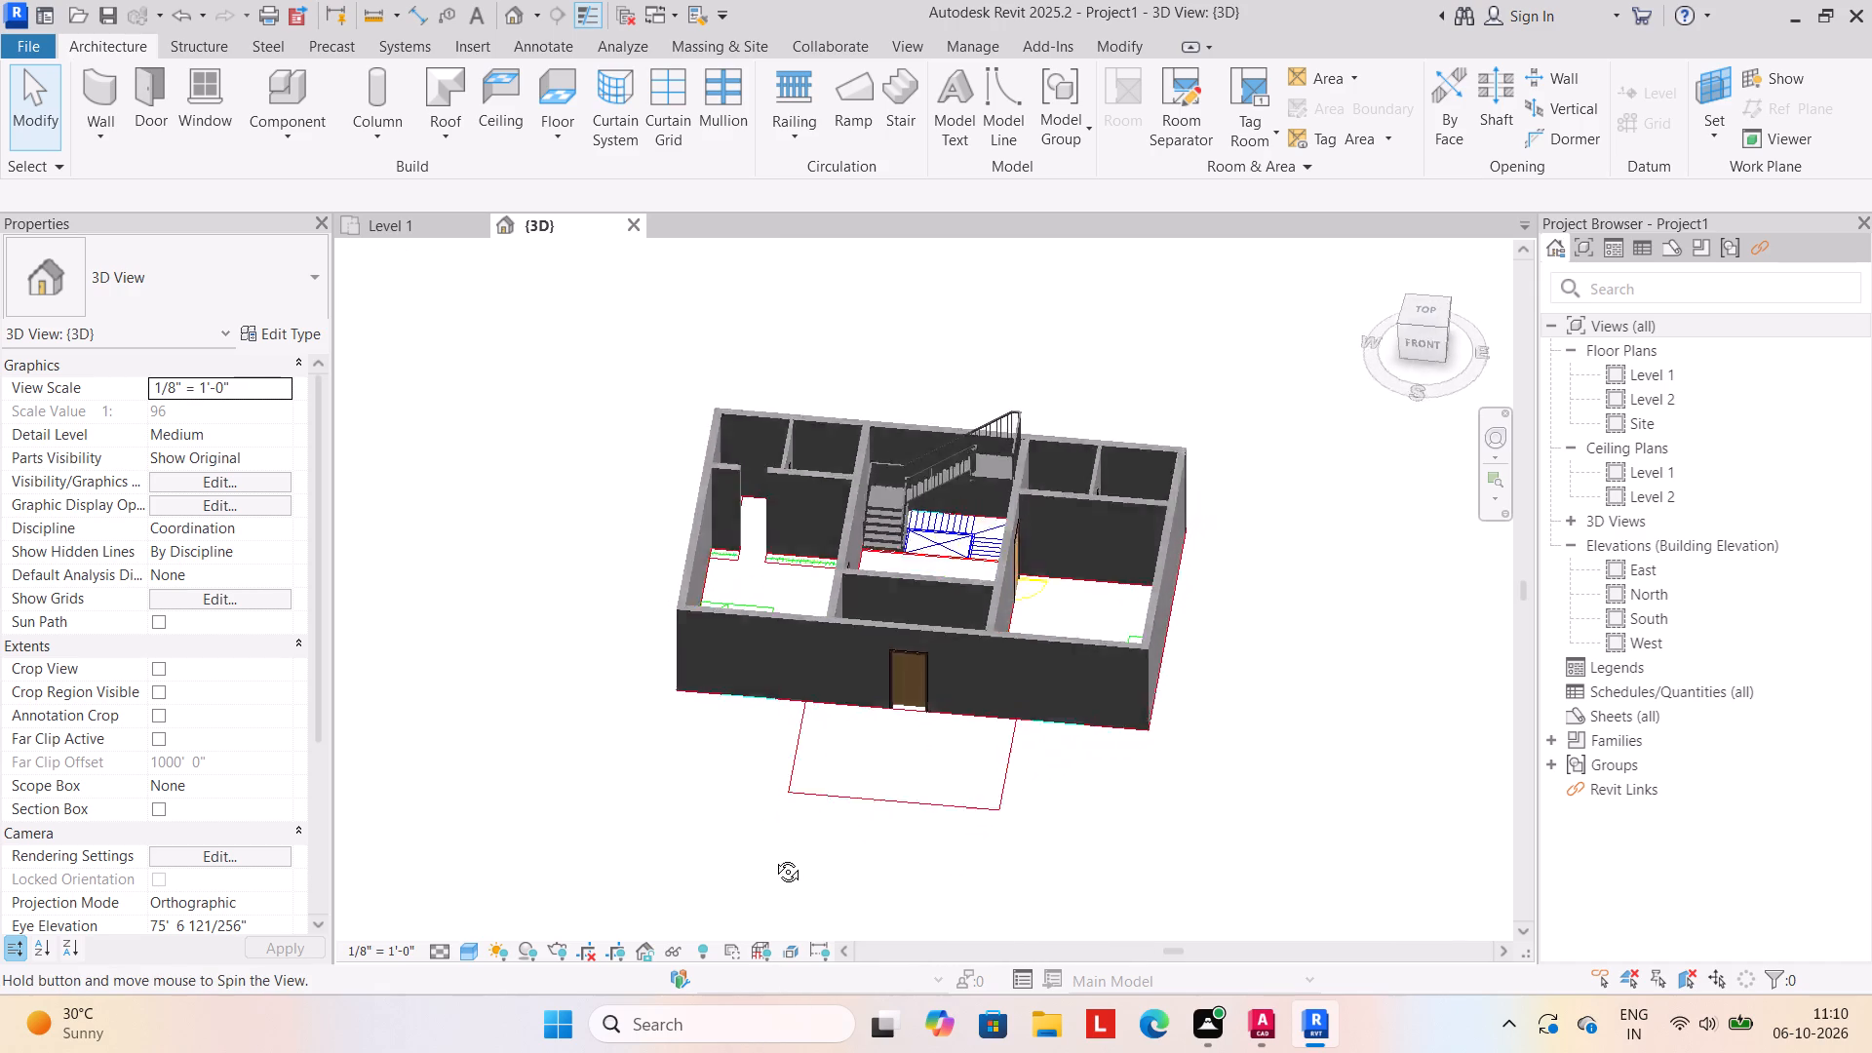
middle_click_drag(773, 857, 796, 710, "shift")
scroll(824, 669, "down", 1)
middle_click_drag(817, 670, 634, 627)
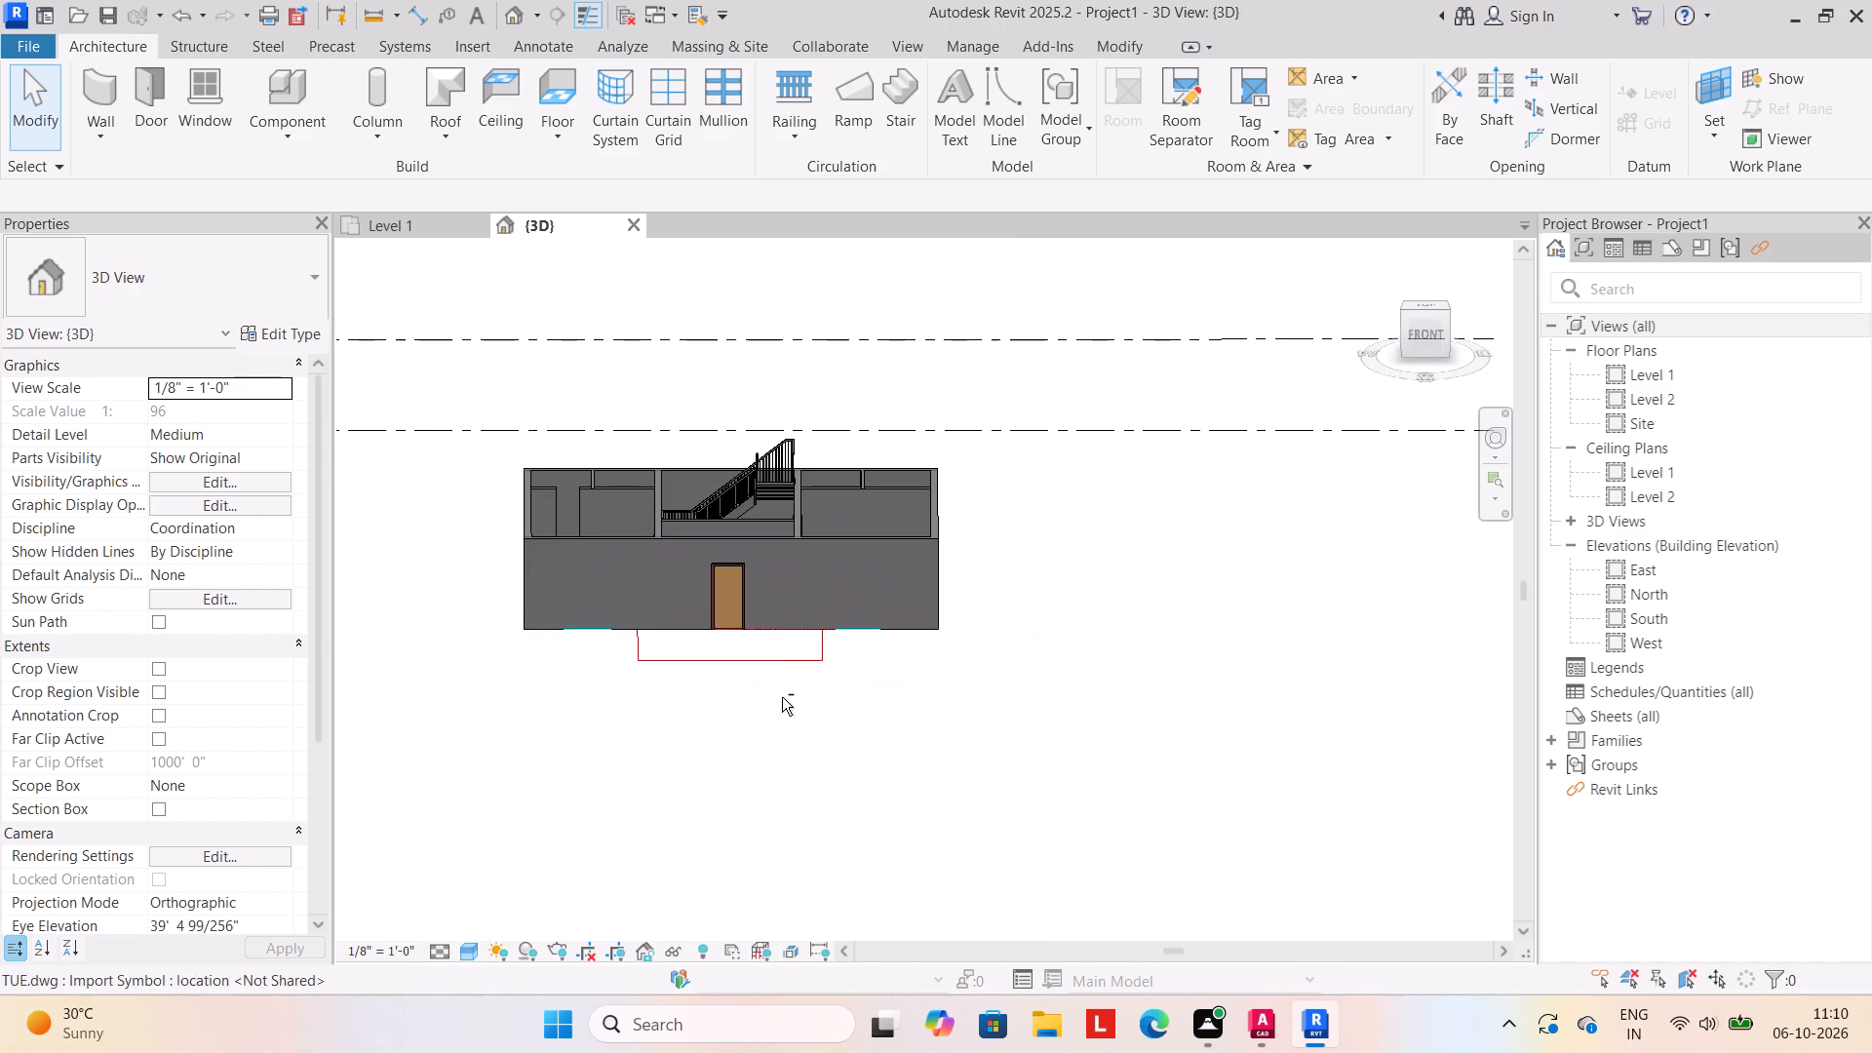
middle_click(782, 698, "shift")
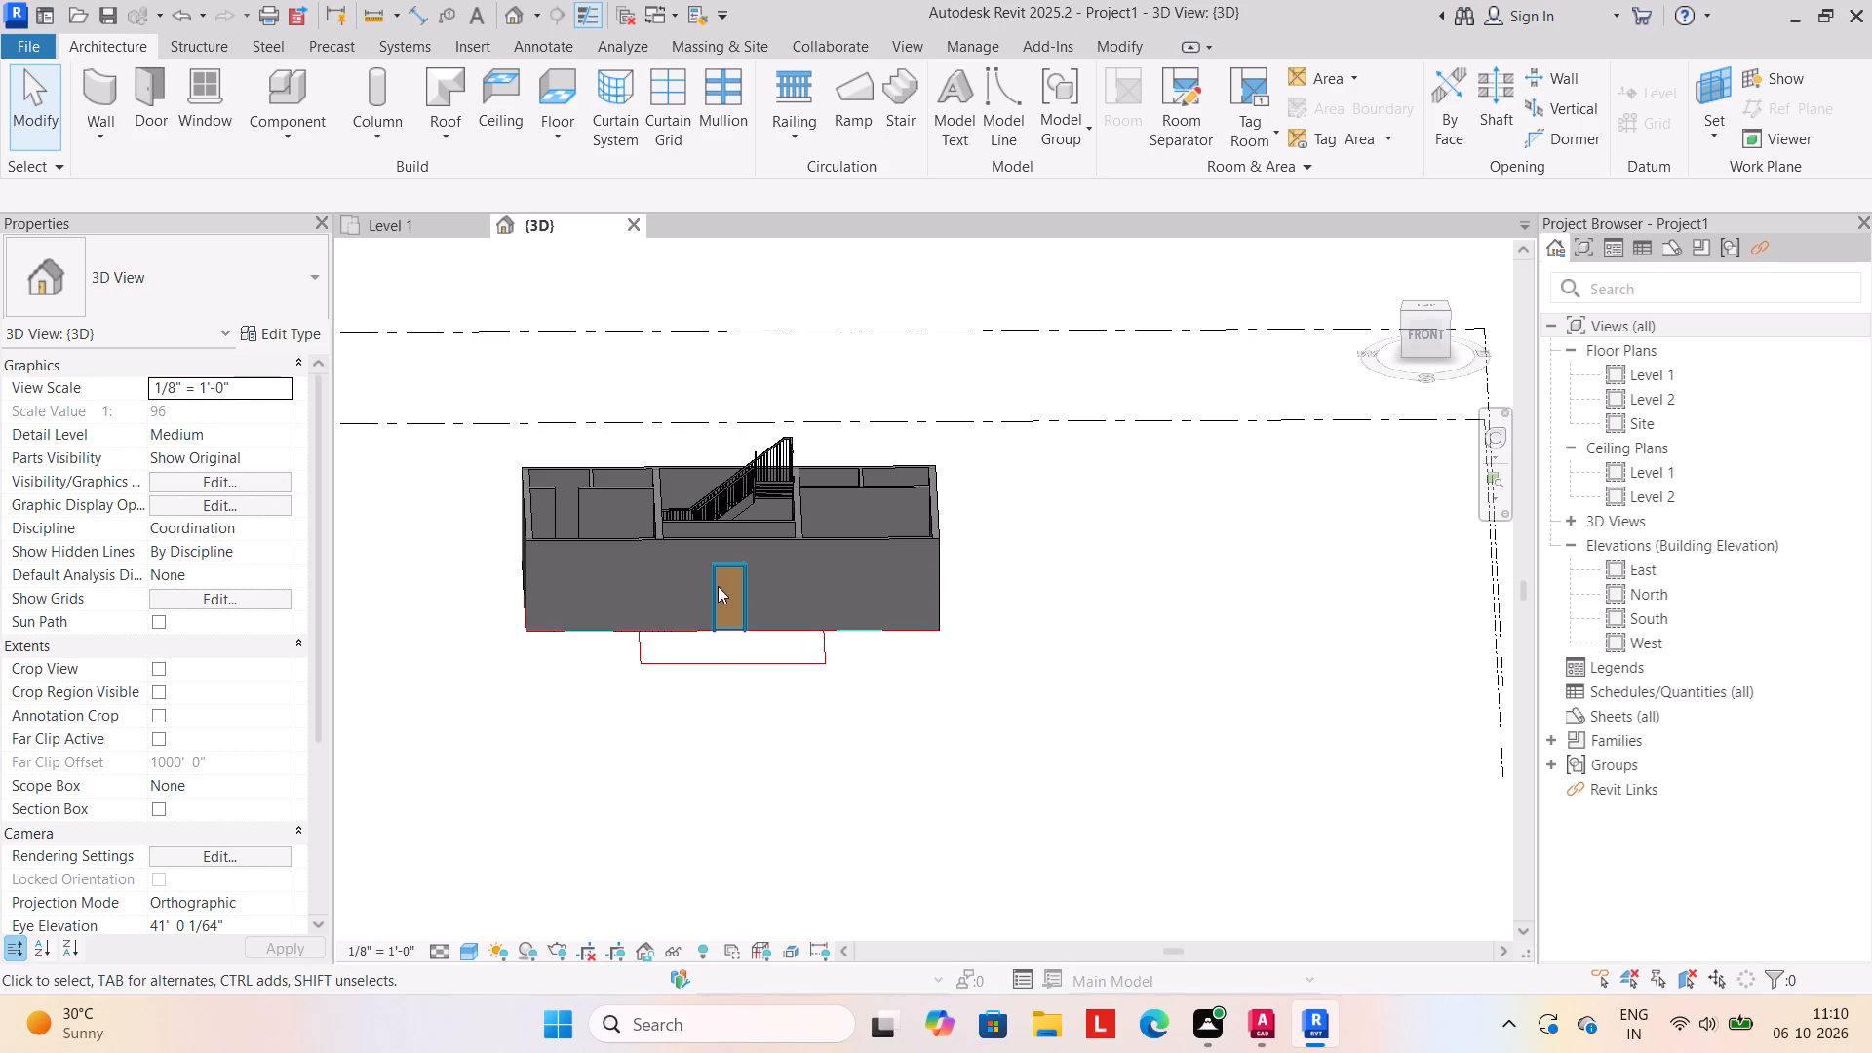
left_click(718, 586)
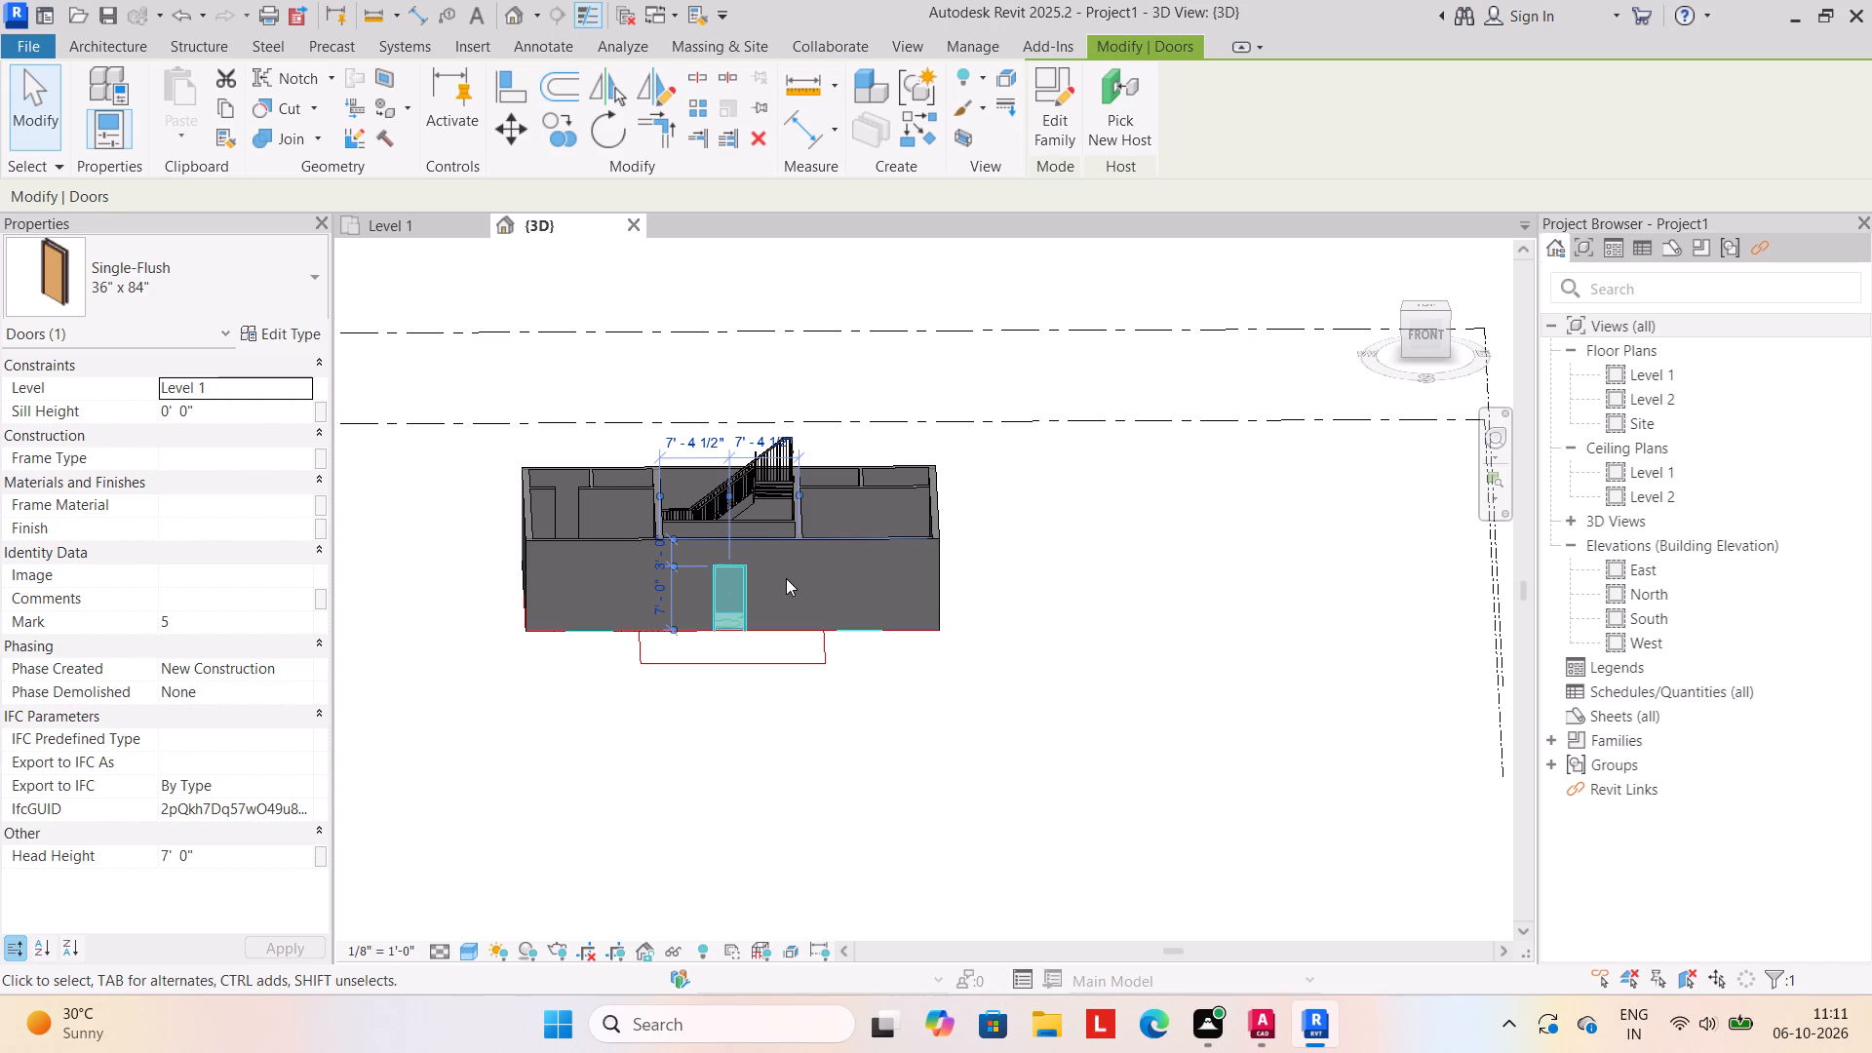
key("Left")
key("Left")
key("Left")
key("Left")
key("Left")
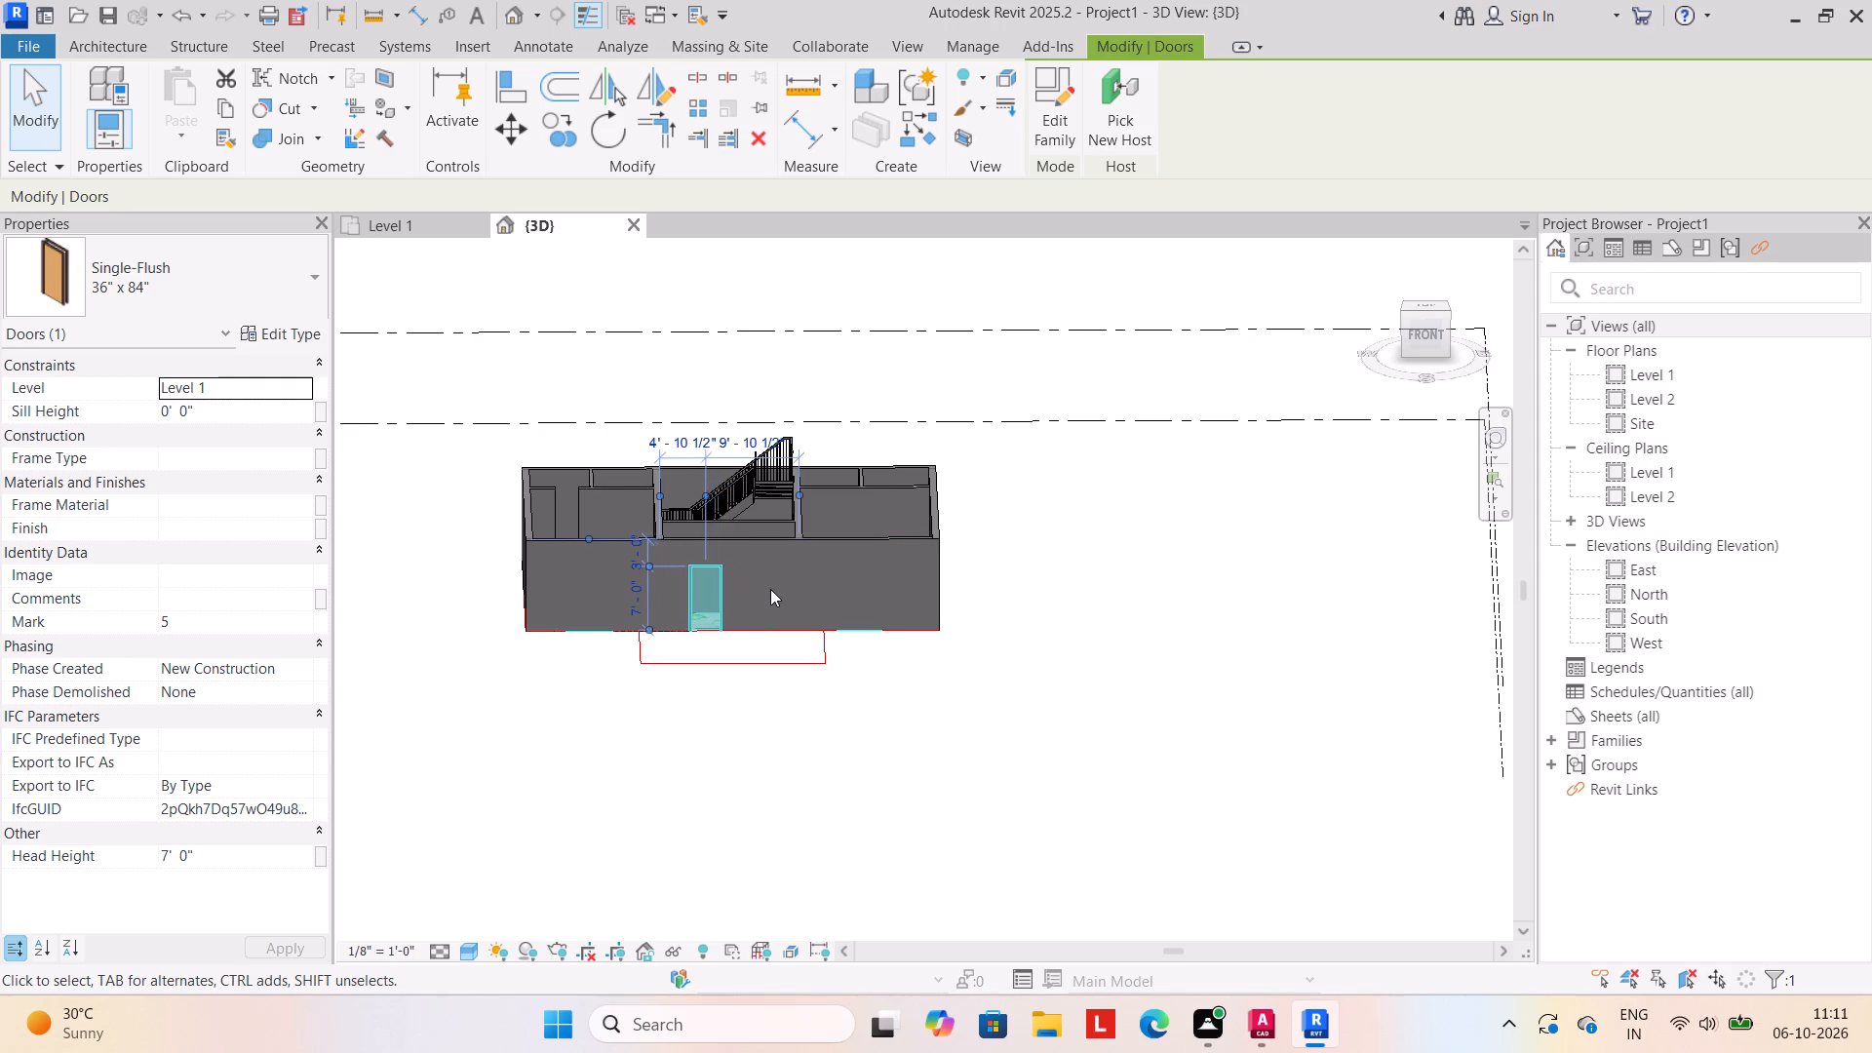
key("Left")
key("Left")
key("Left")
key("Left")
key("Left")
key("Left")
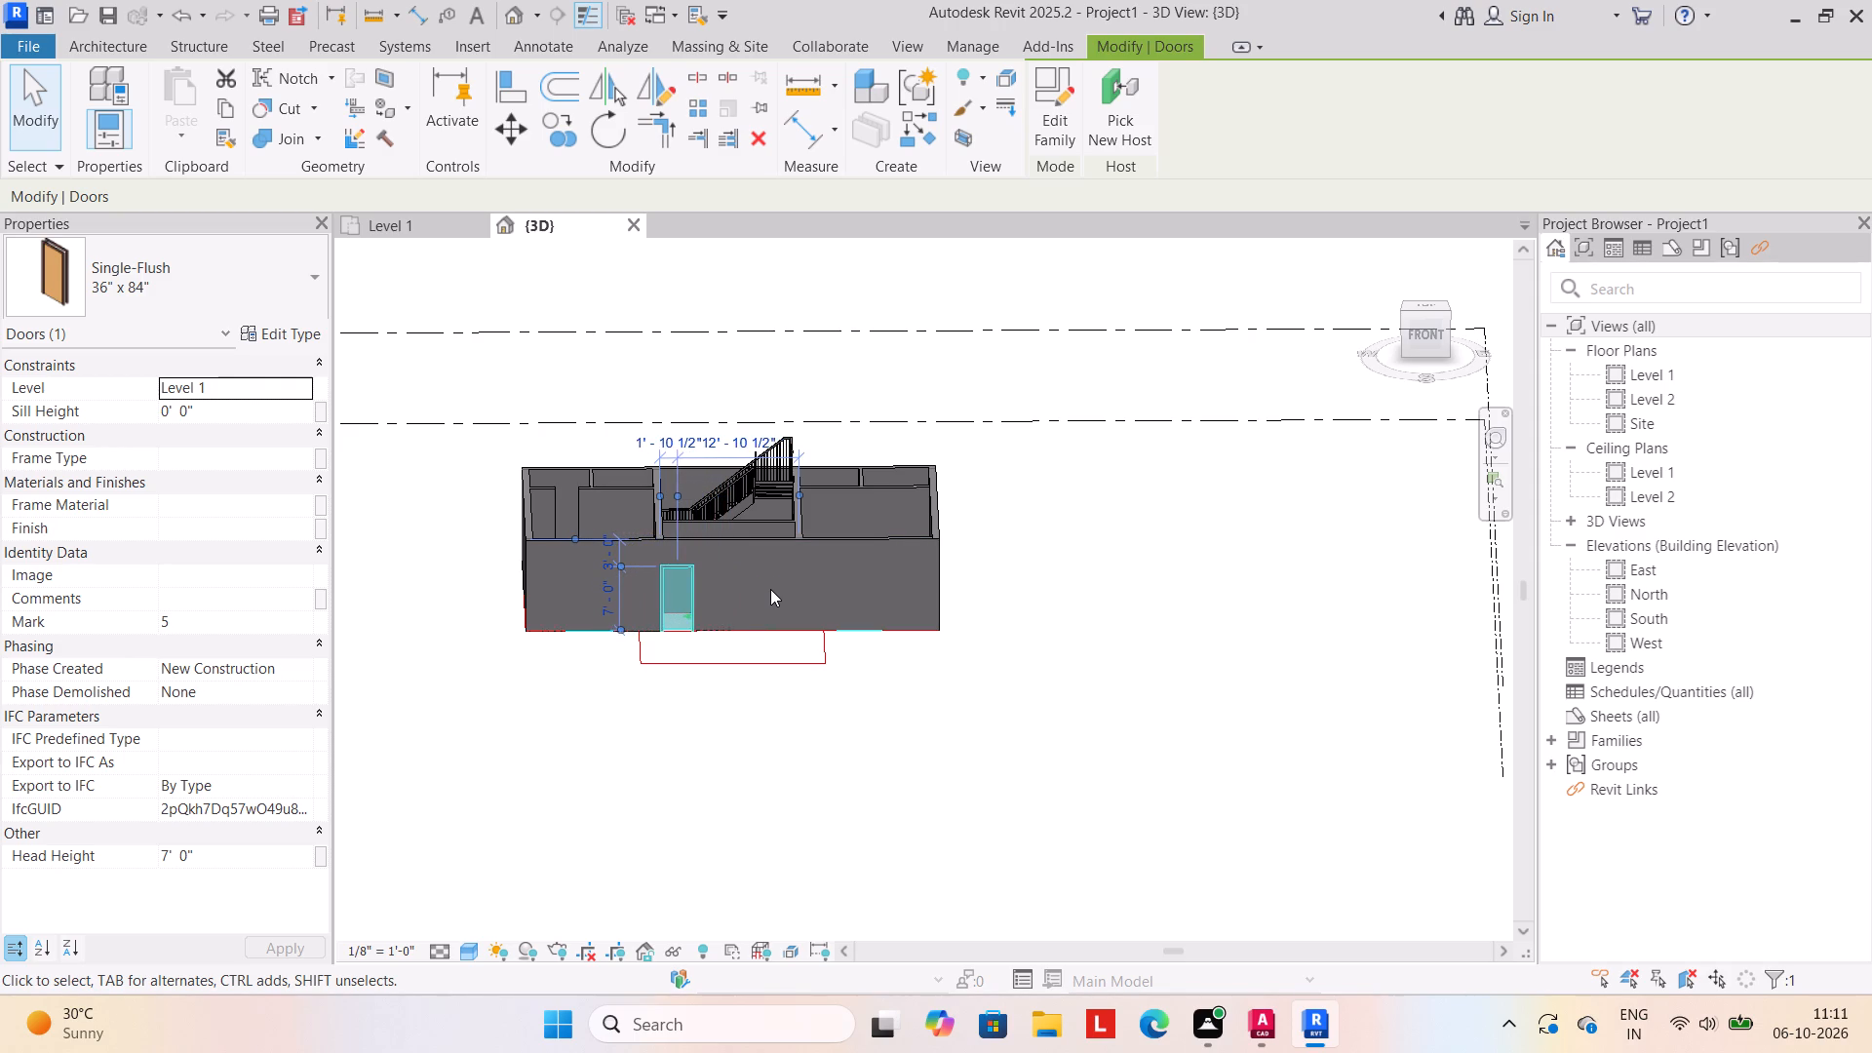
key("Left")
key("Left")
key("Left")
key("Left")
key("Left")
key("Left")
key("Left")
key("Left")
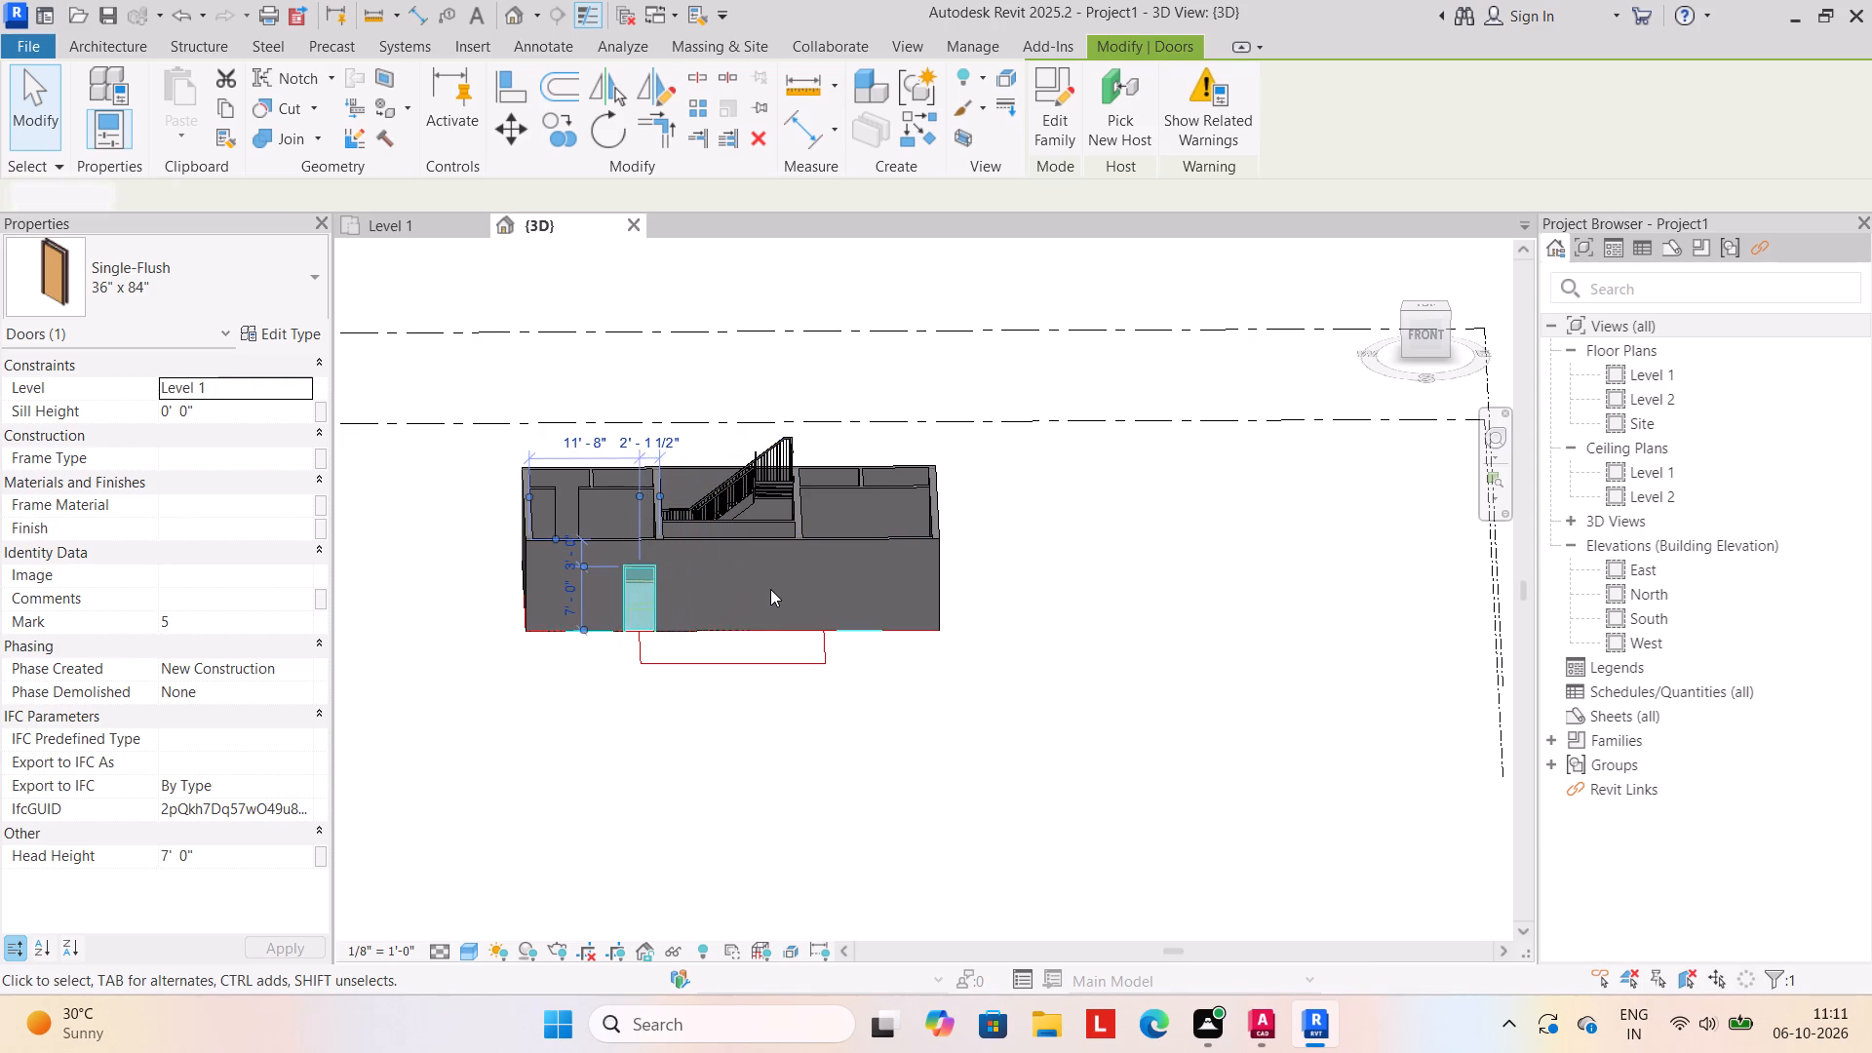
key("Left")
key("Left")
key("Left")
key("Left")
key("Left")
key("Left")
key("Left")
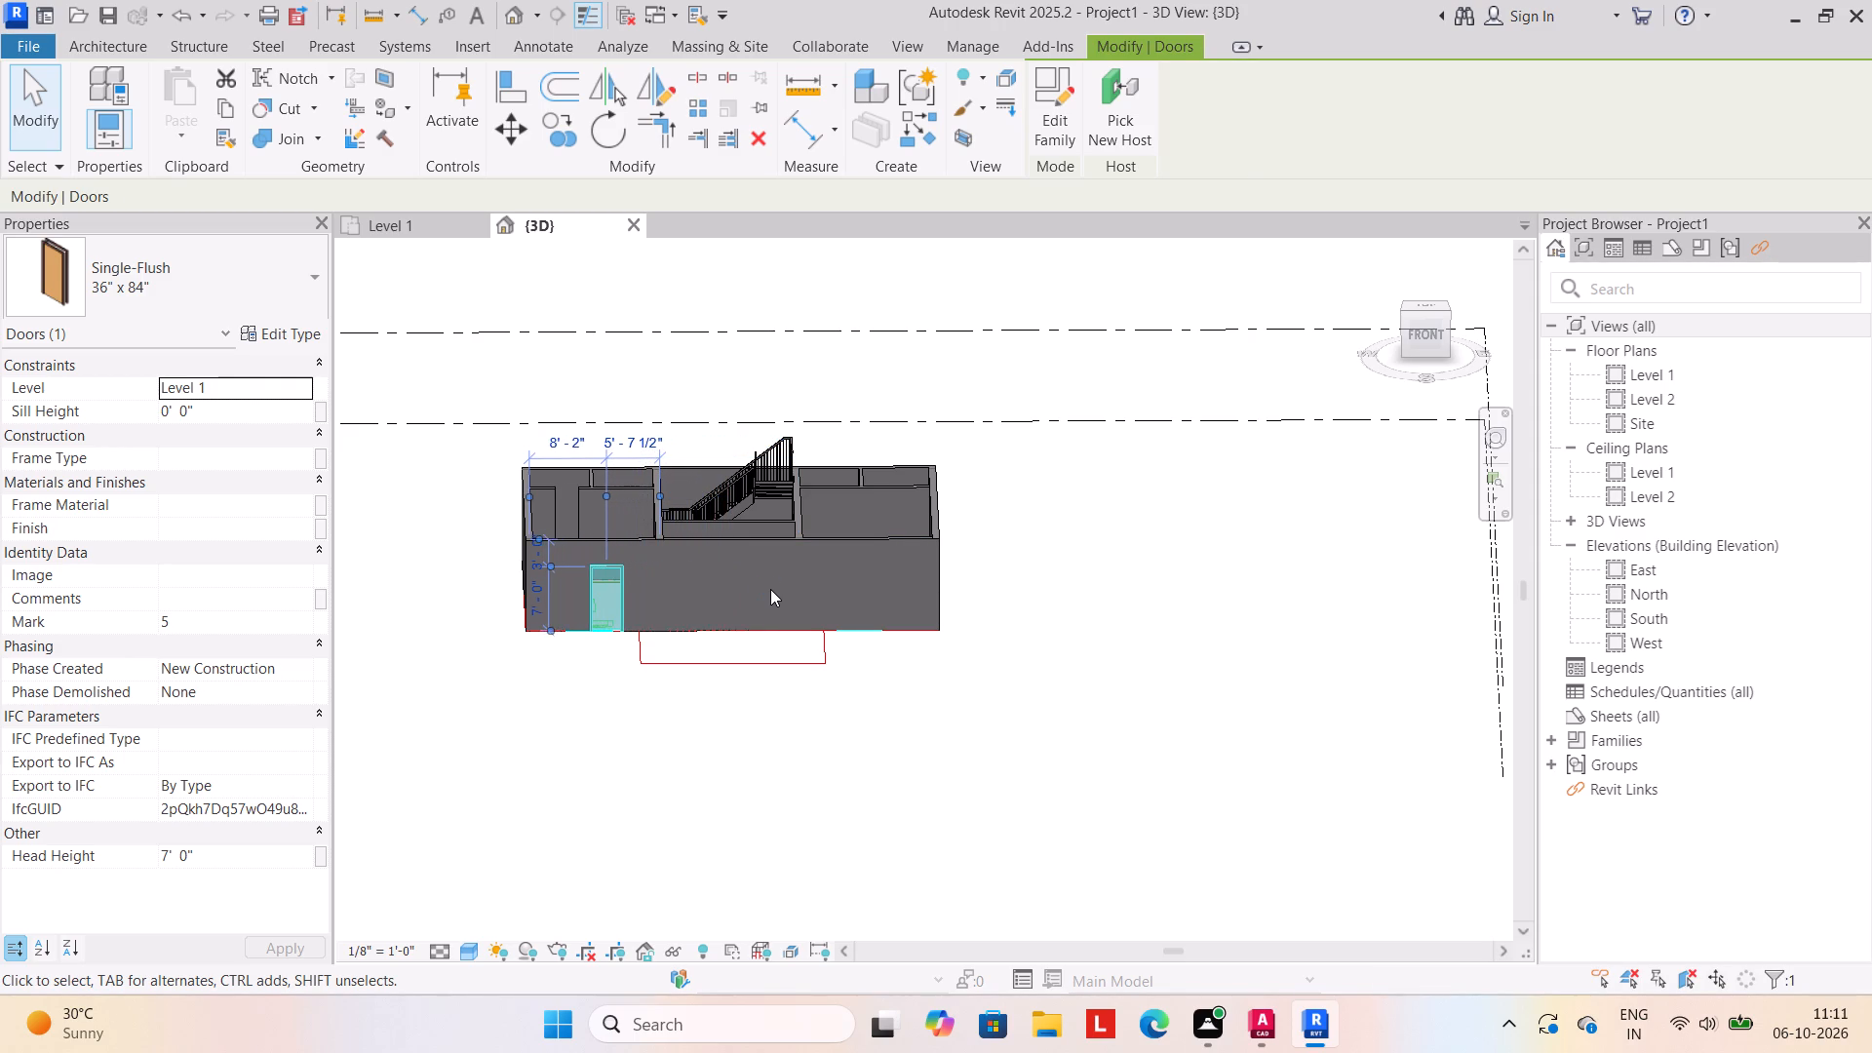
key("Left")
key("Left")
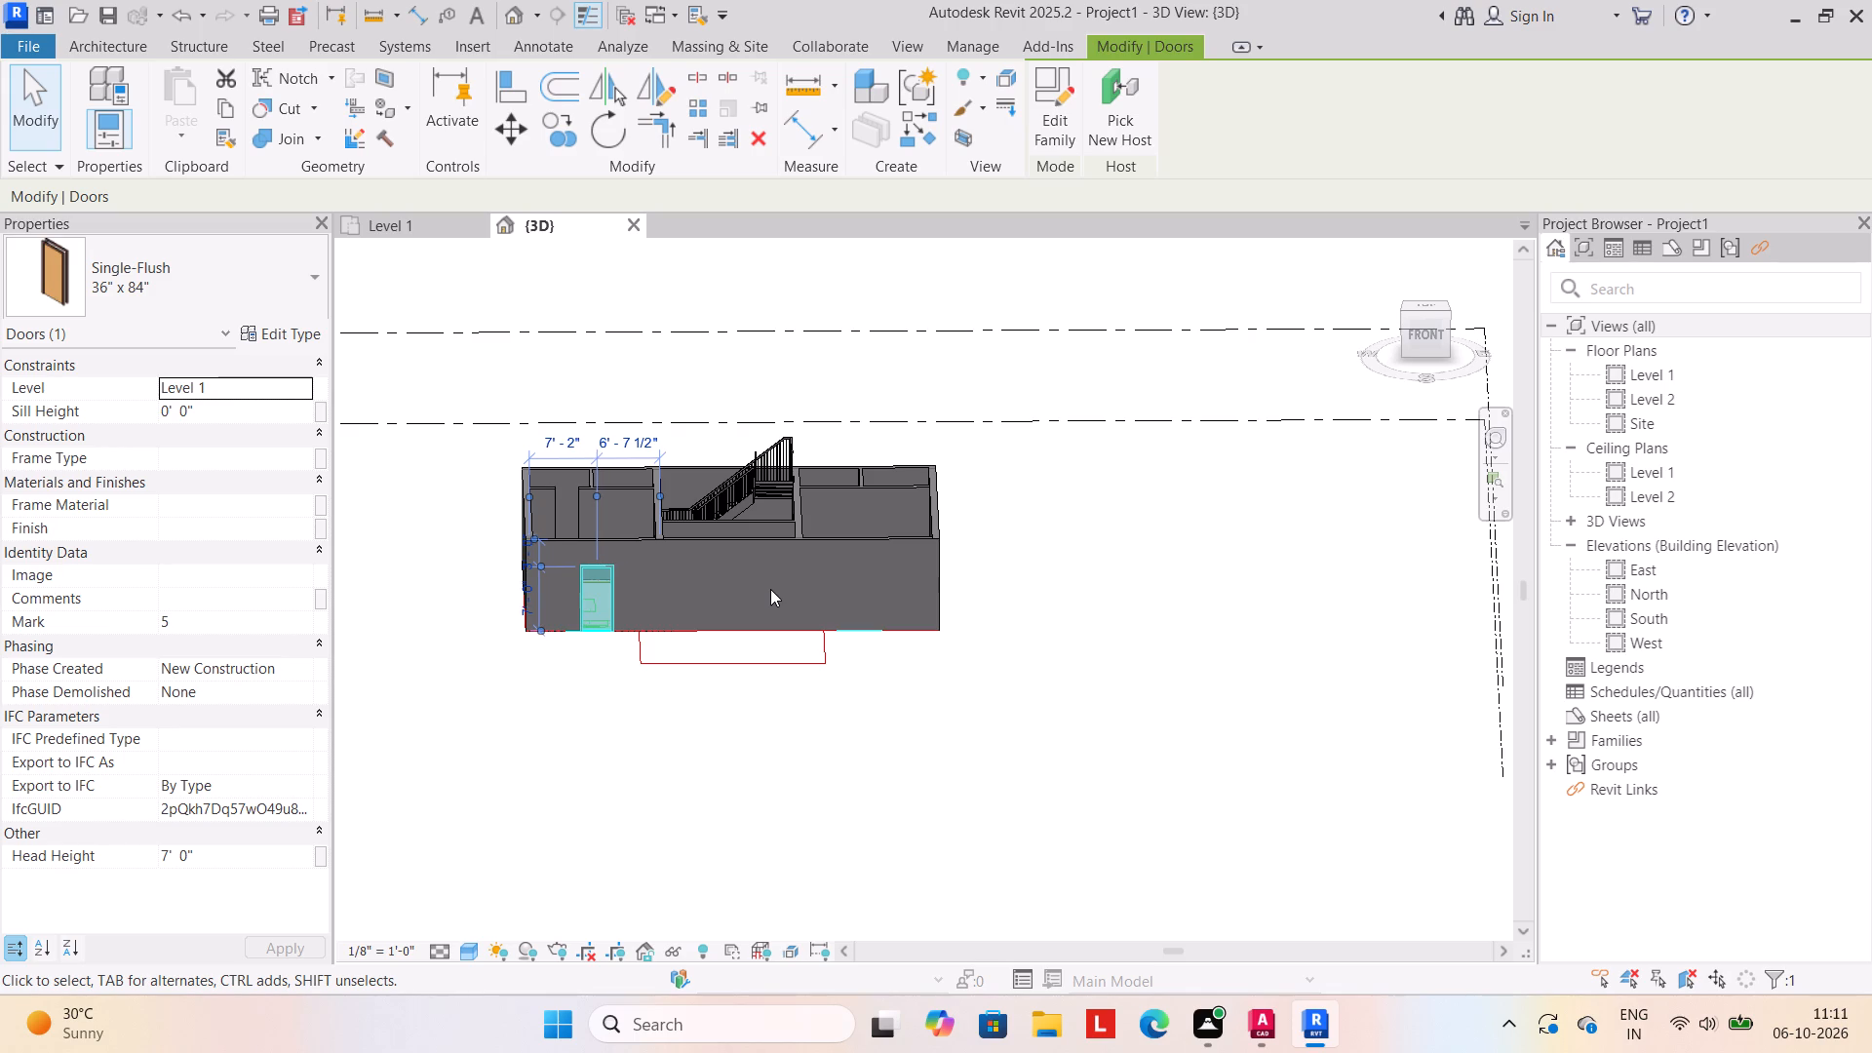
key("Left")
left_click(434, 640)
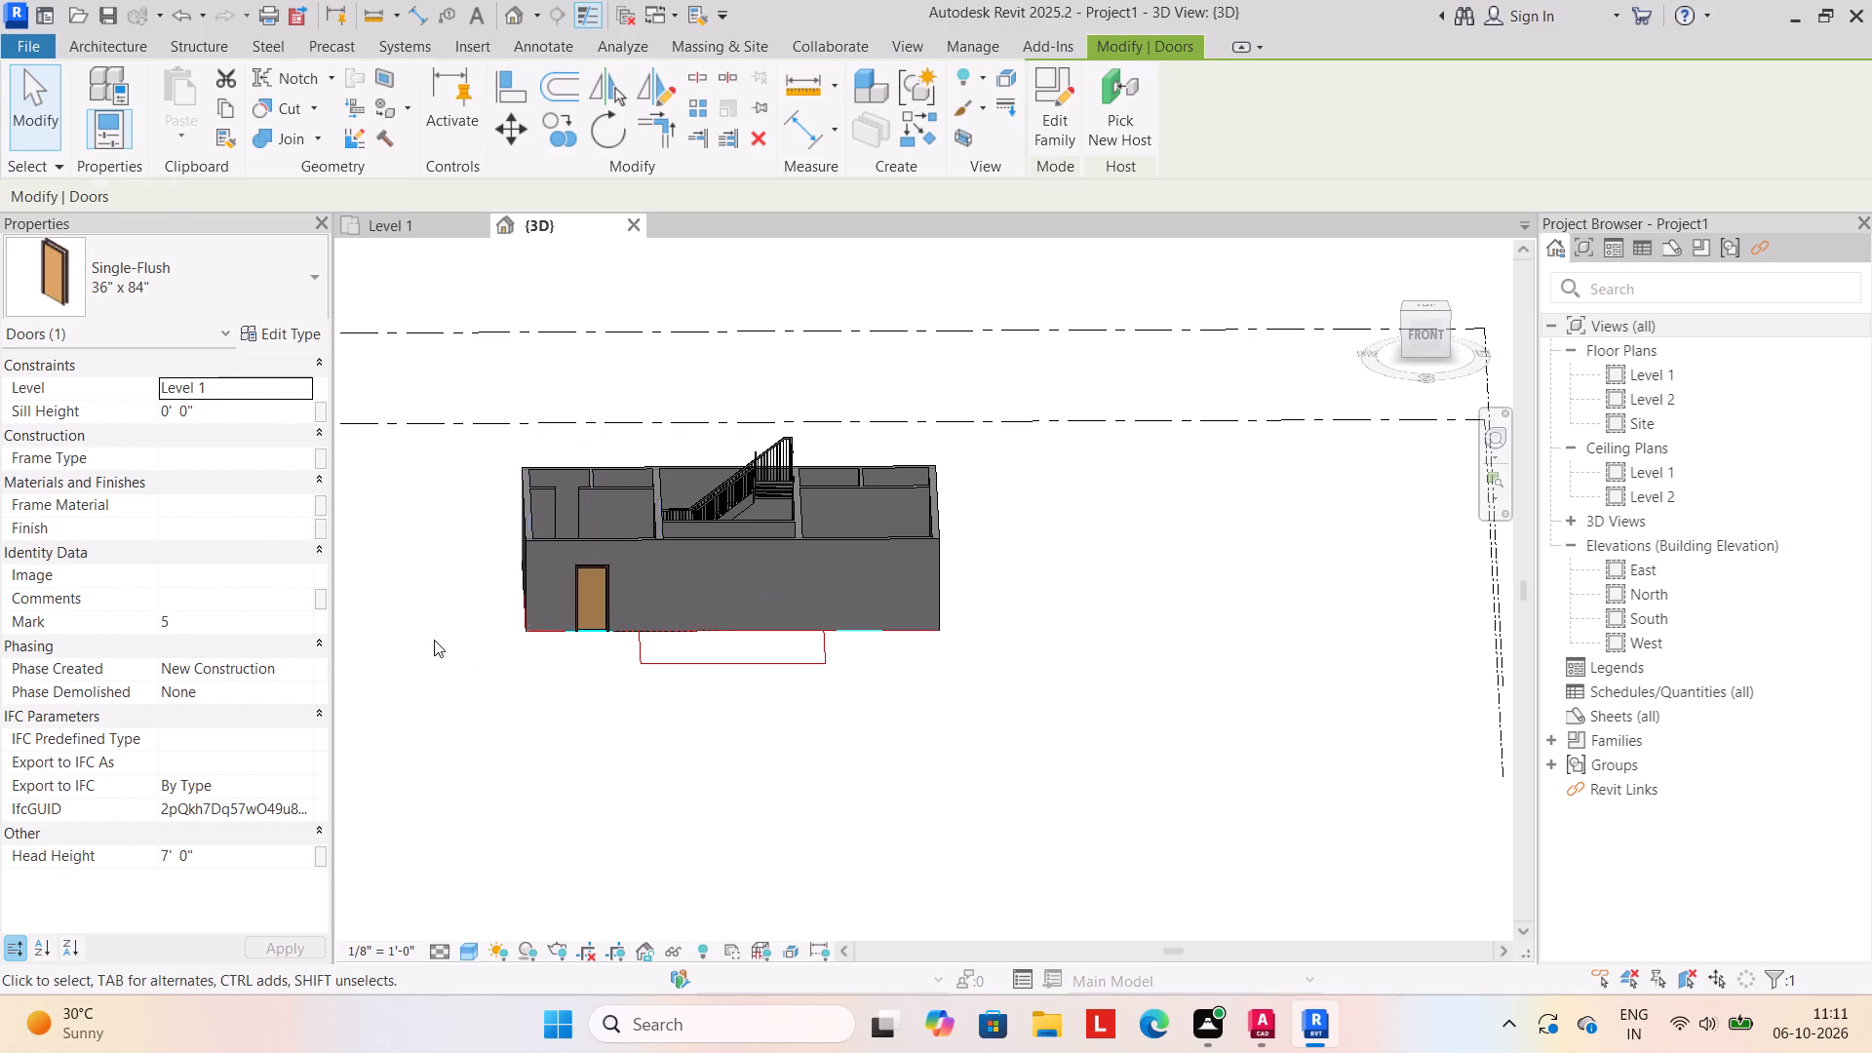
On the Level 1 plan, shift the front door back into the sit out, 2' 5 1/2" from its left wall, and check it in 3D.
left_click(421, 221)
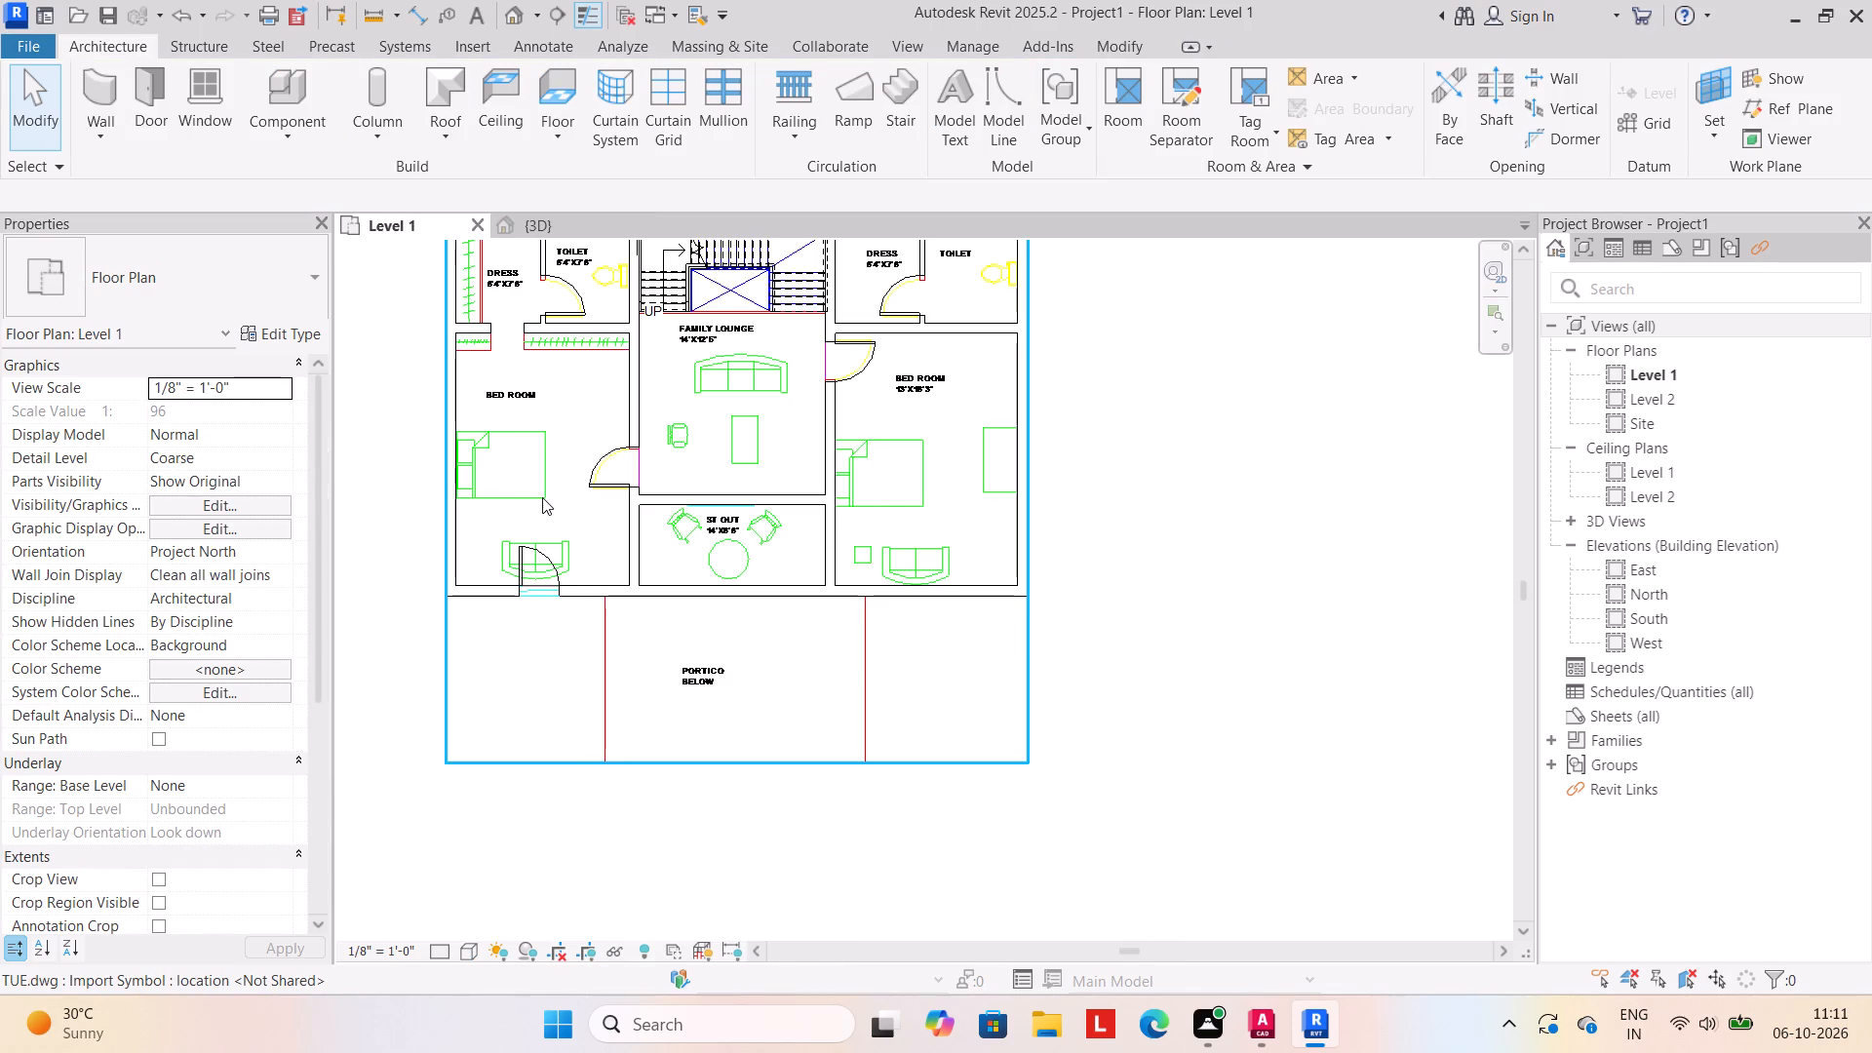
left_click(550, 564)
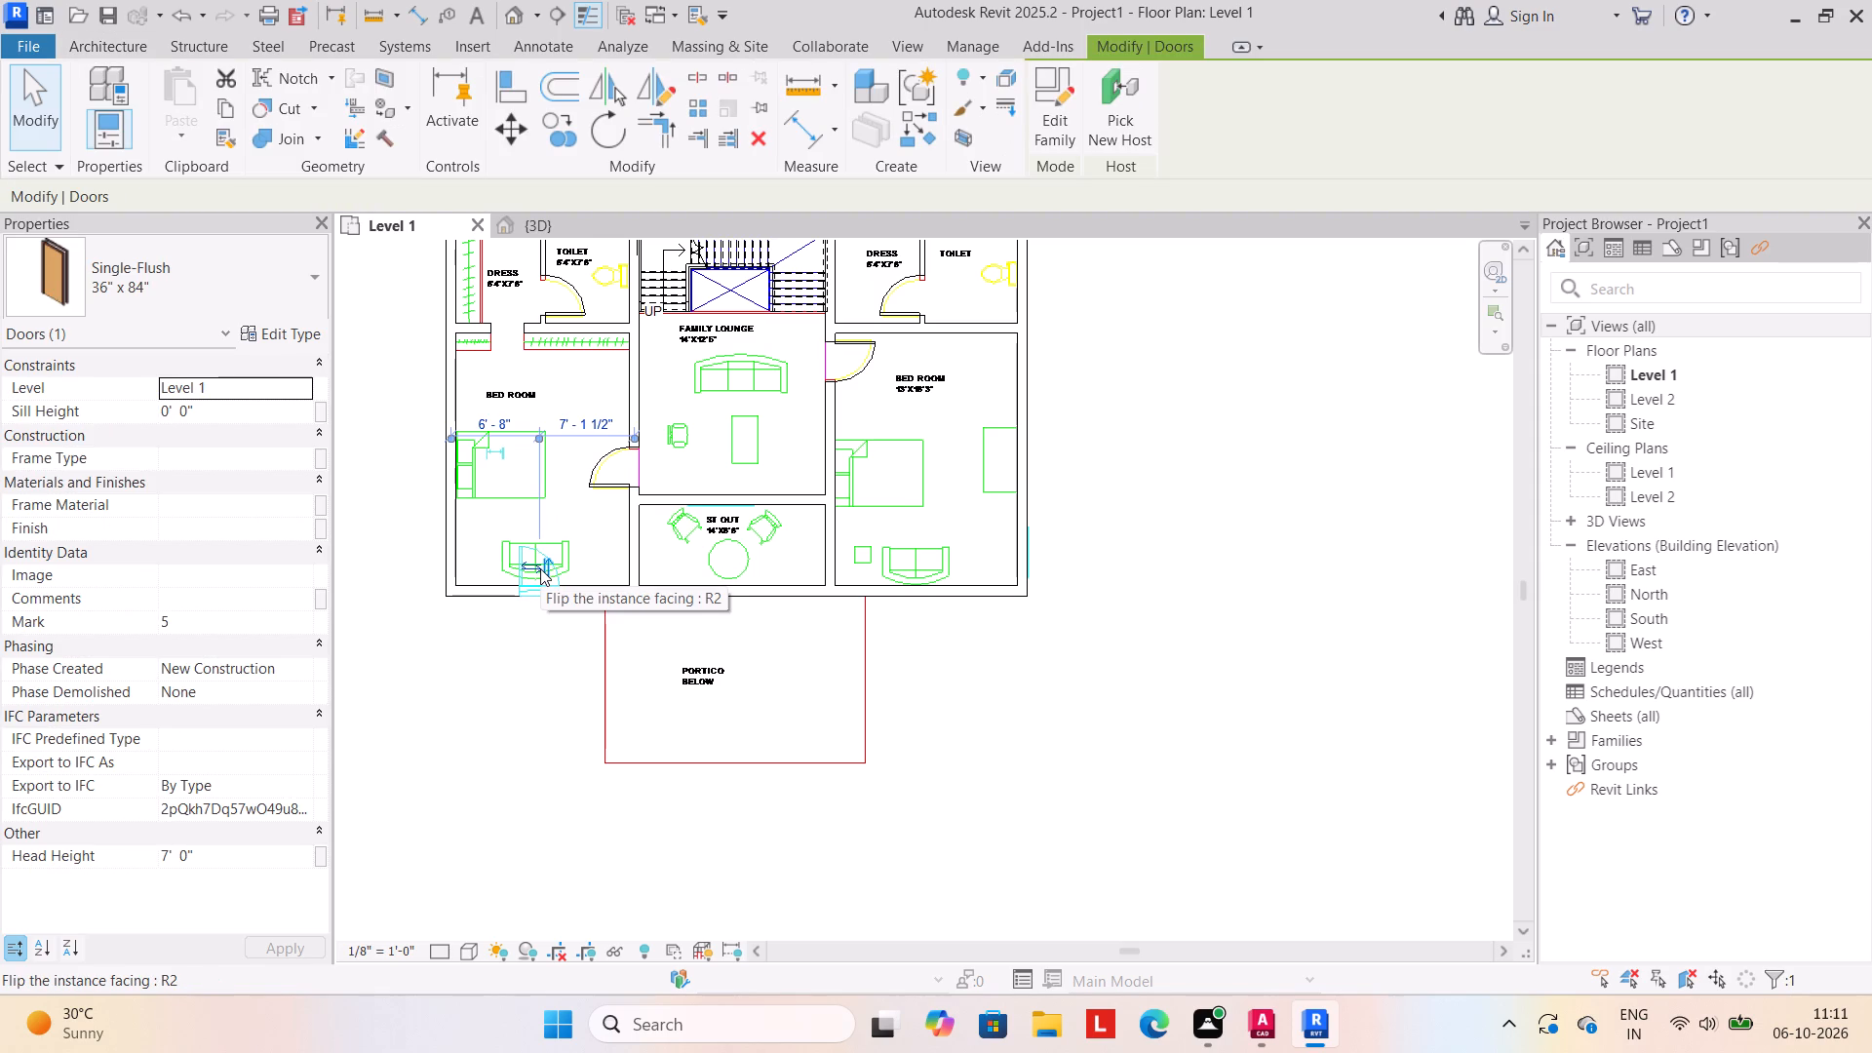
key("Right")
key("Right")
key("Right")
key("Right")
key("Right")
key("Right")
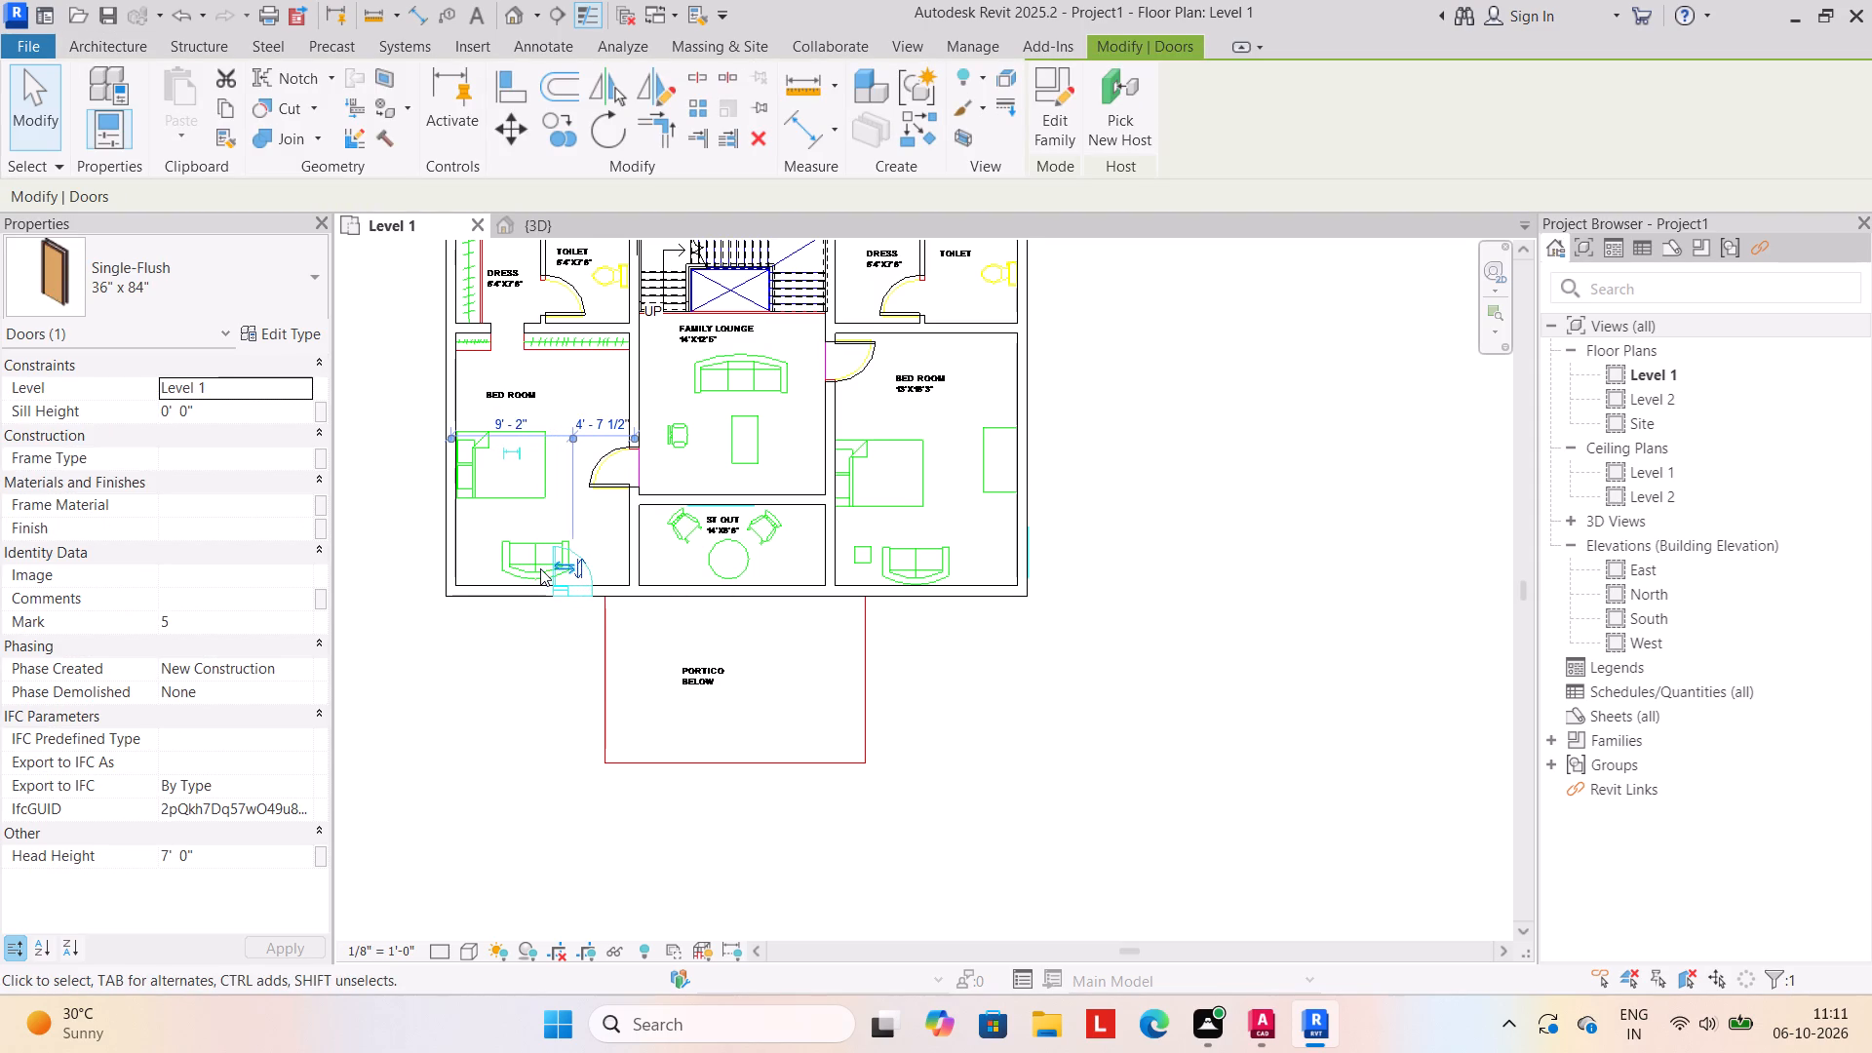
key("Right")
key("Right")
key("Right")
key("Right")
key("Right")
key("Right")
key("Right")
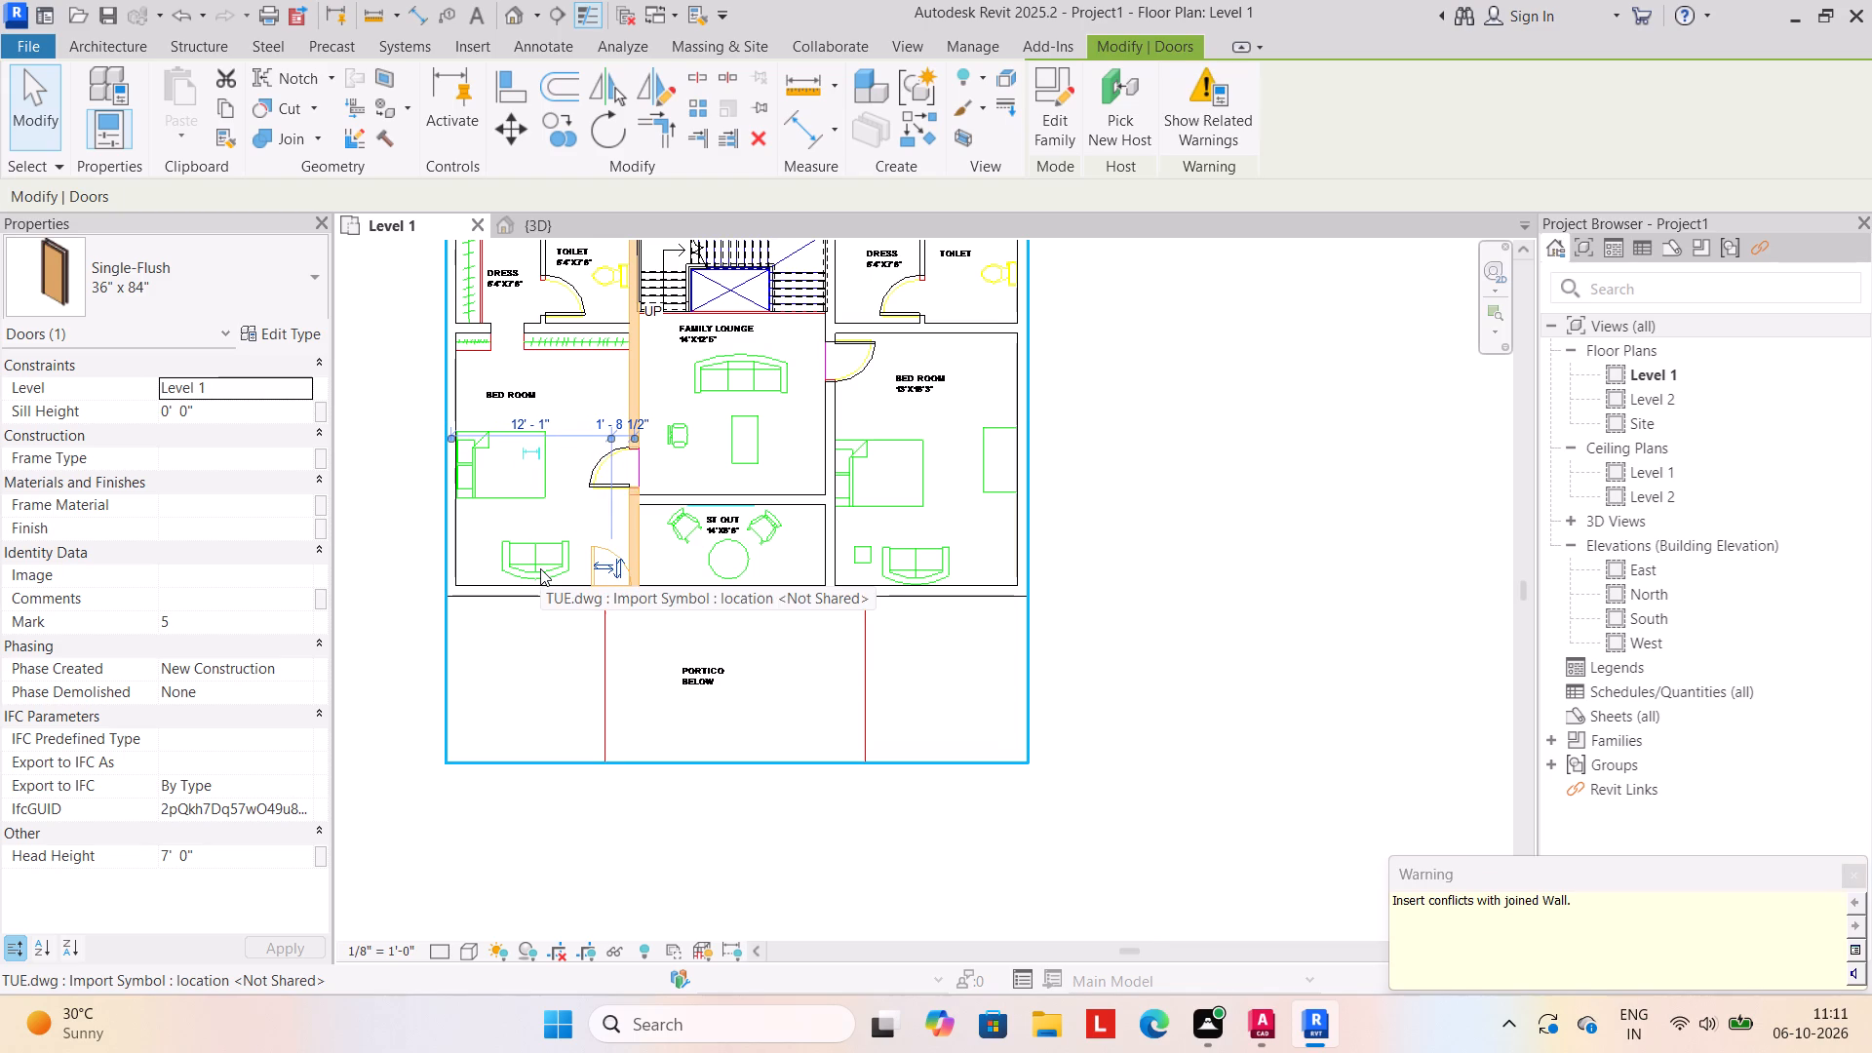
key("Right")
key("Right")
key("Right")
key("Right")
key("Right")
key("Right")
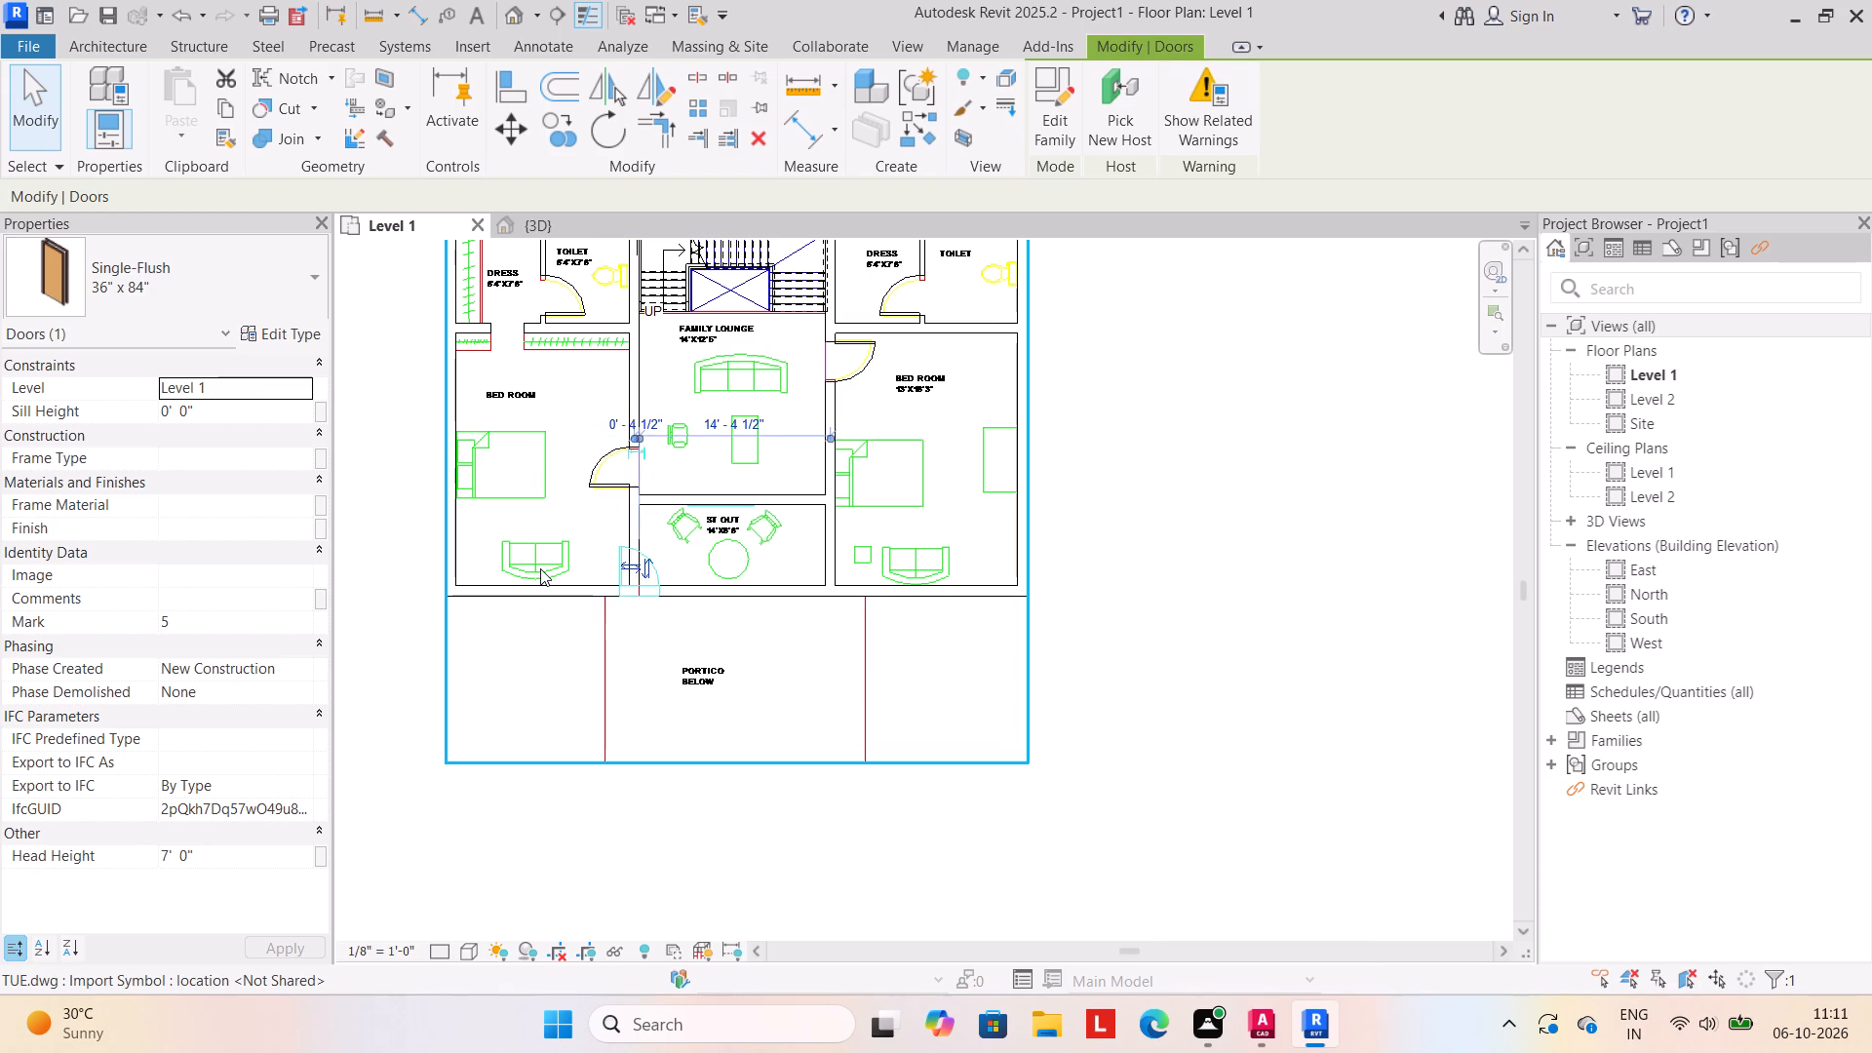
key("Right")
key("Right")
key("Right")
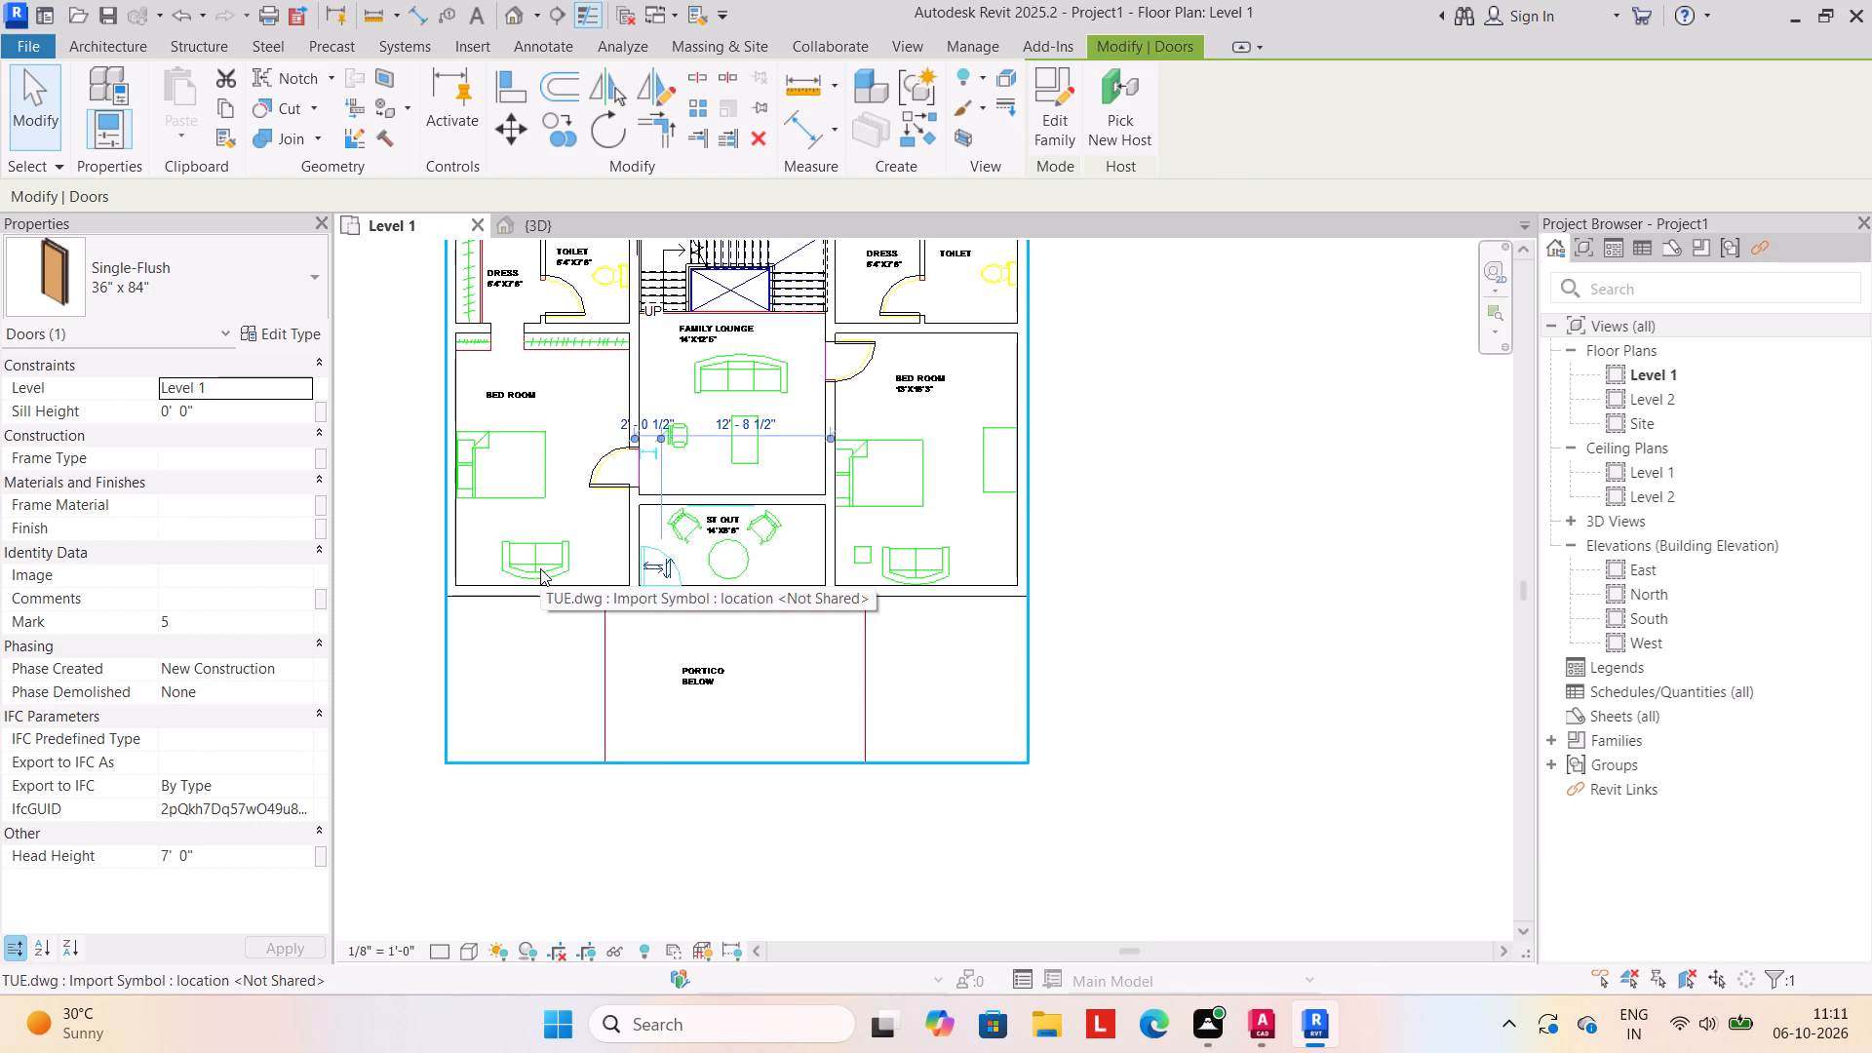
key("Right")
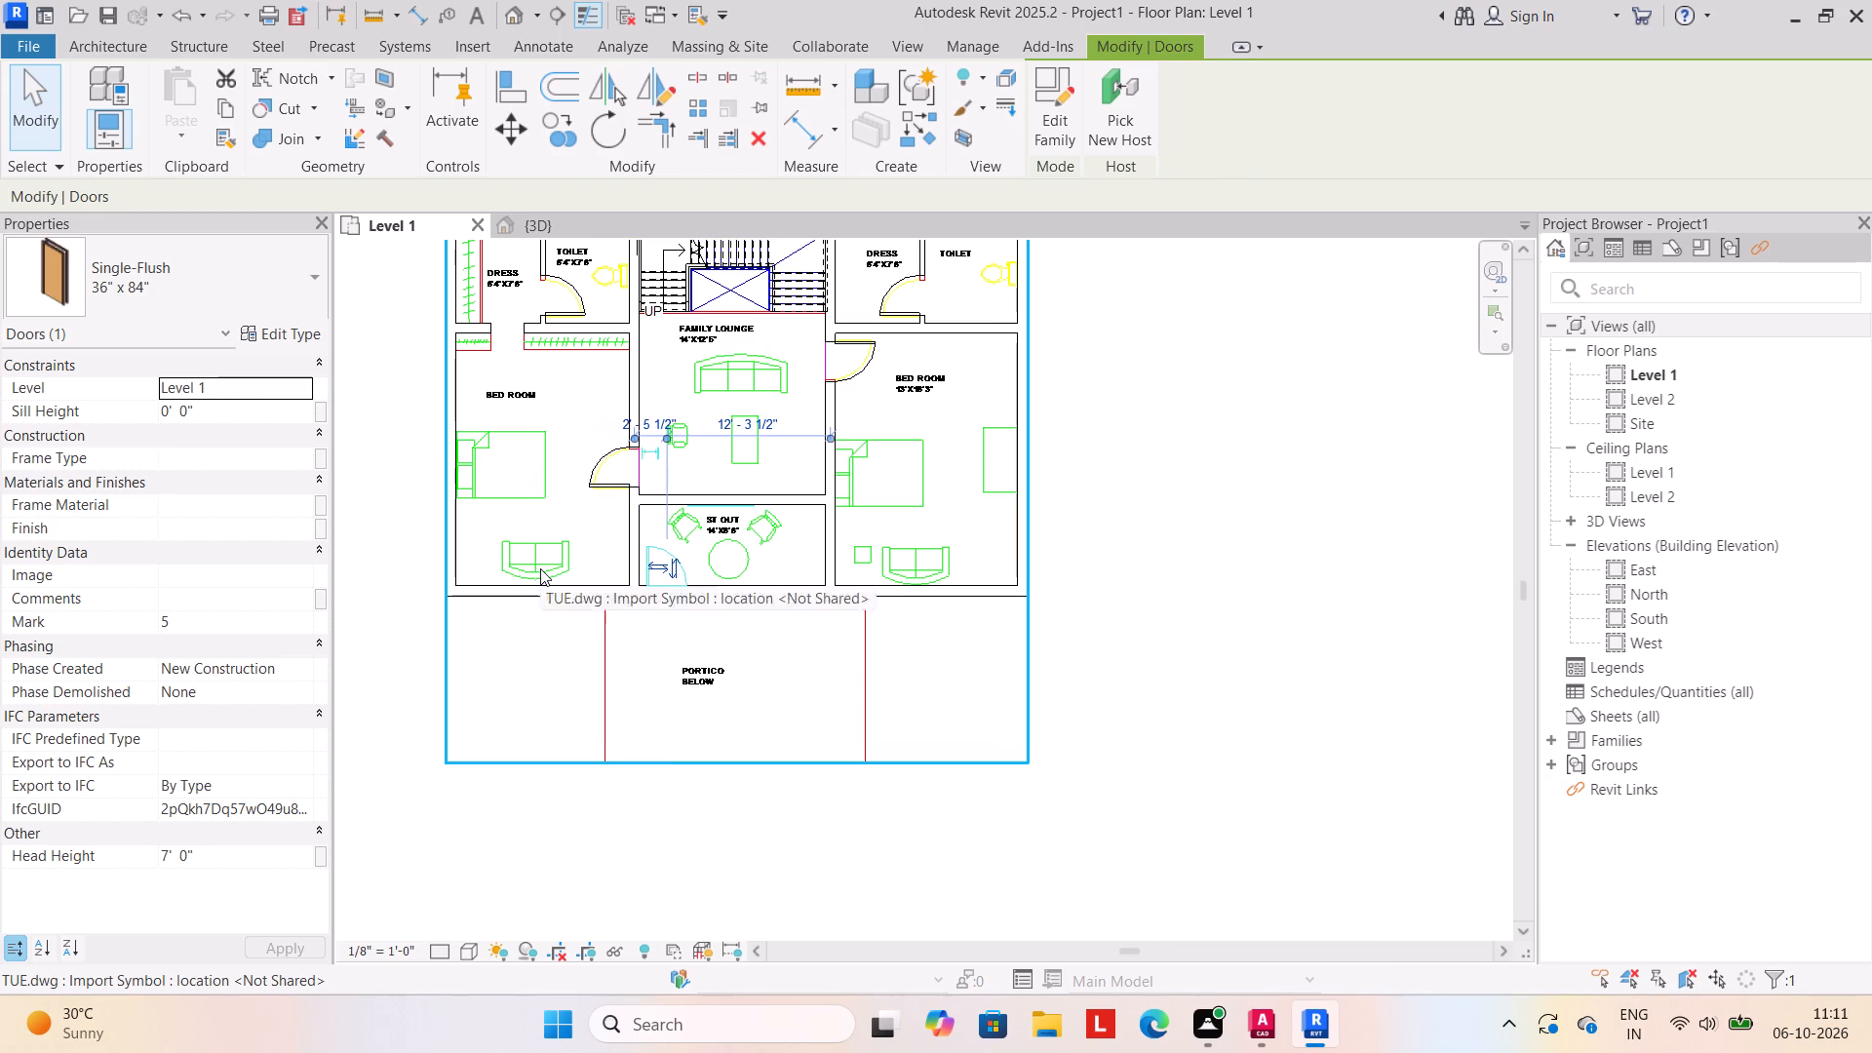
left_click(562, 223)
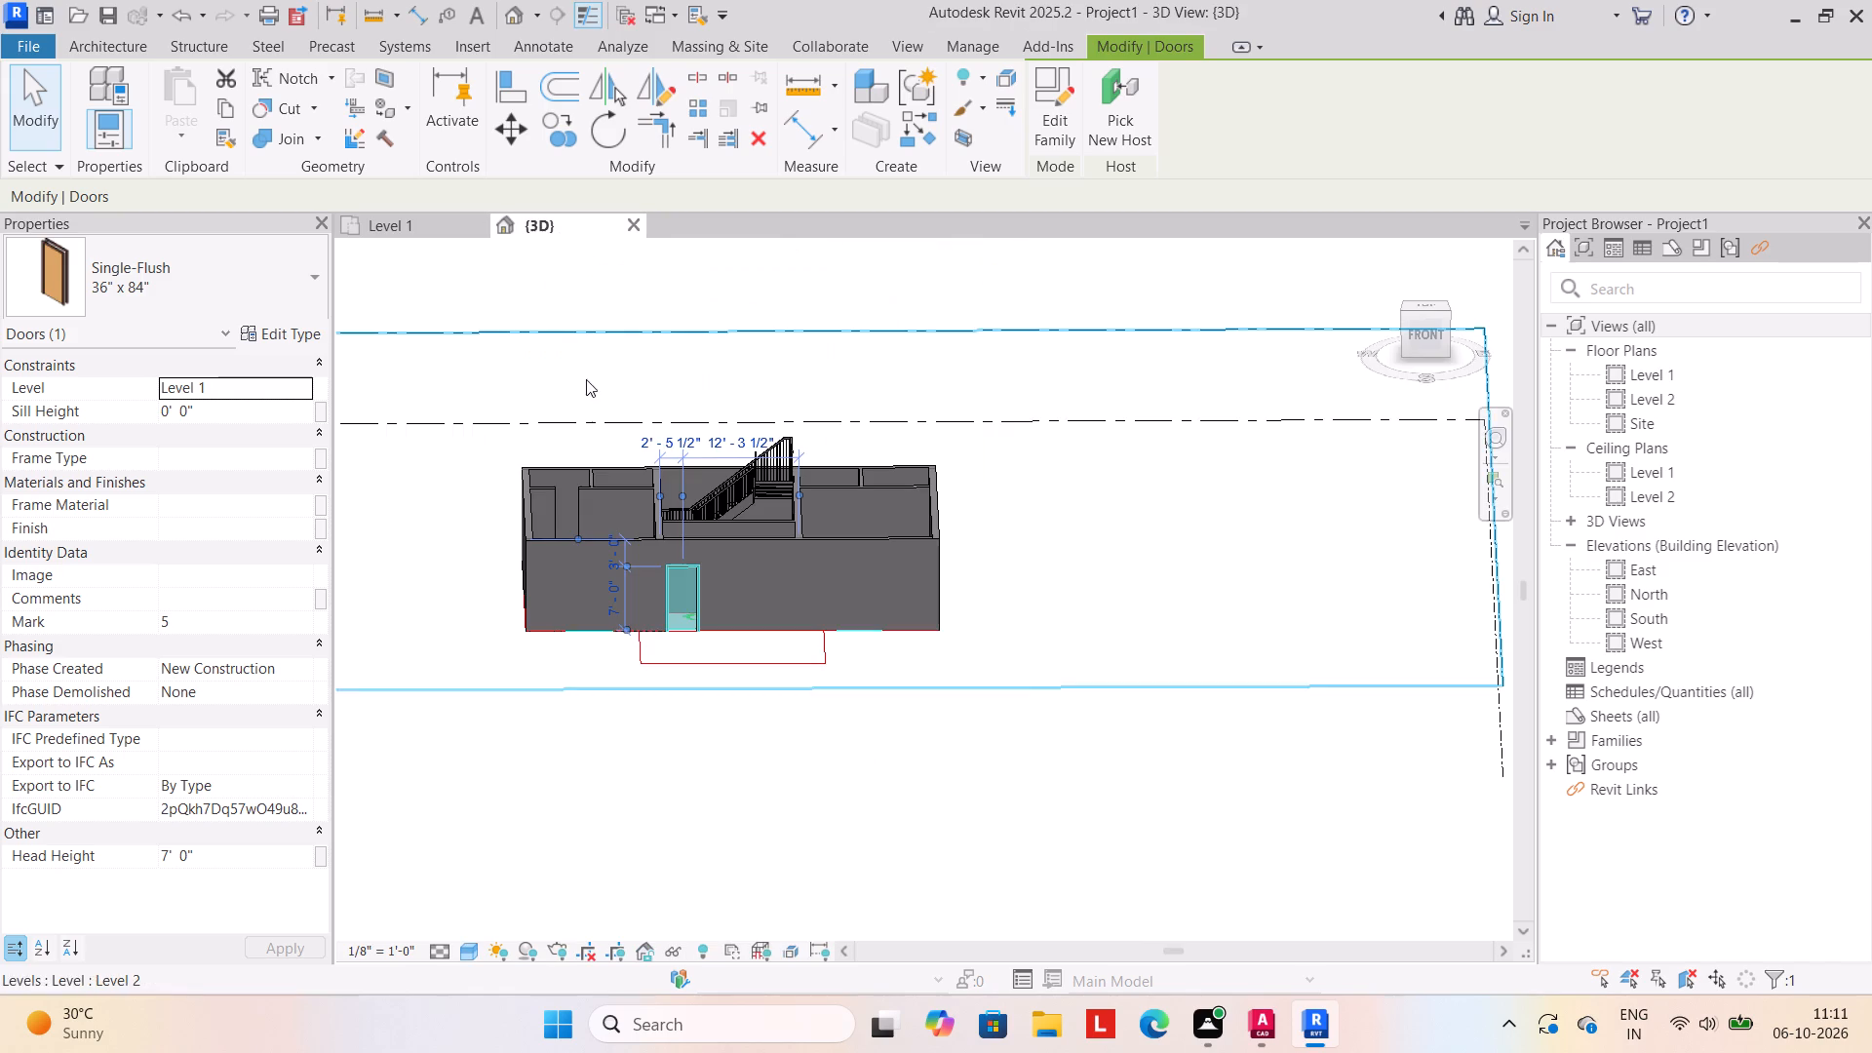
left_click(483, 632)
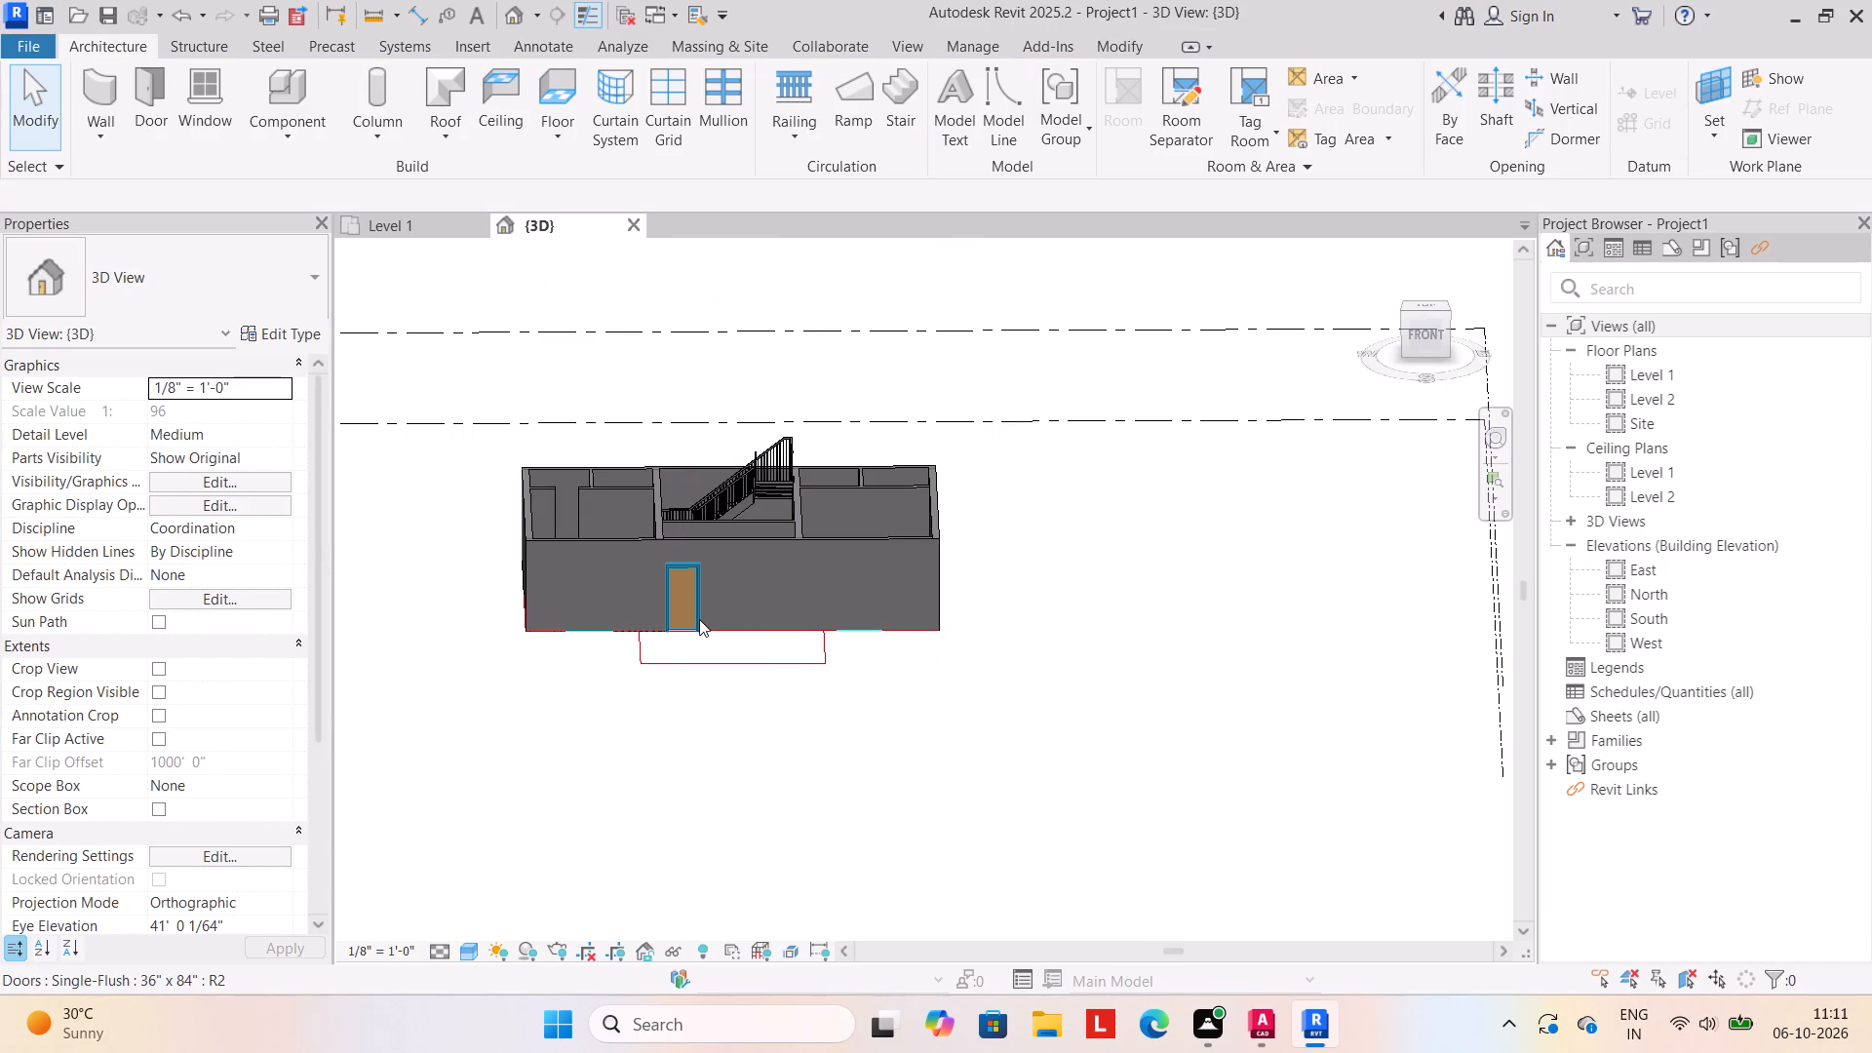
Load the Bed_17739 family from the beds folder for placement as a component on the Level 1 plan.
left_click(405, 223)
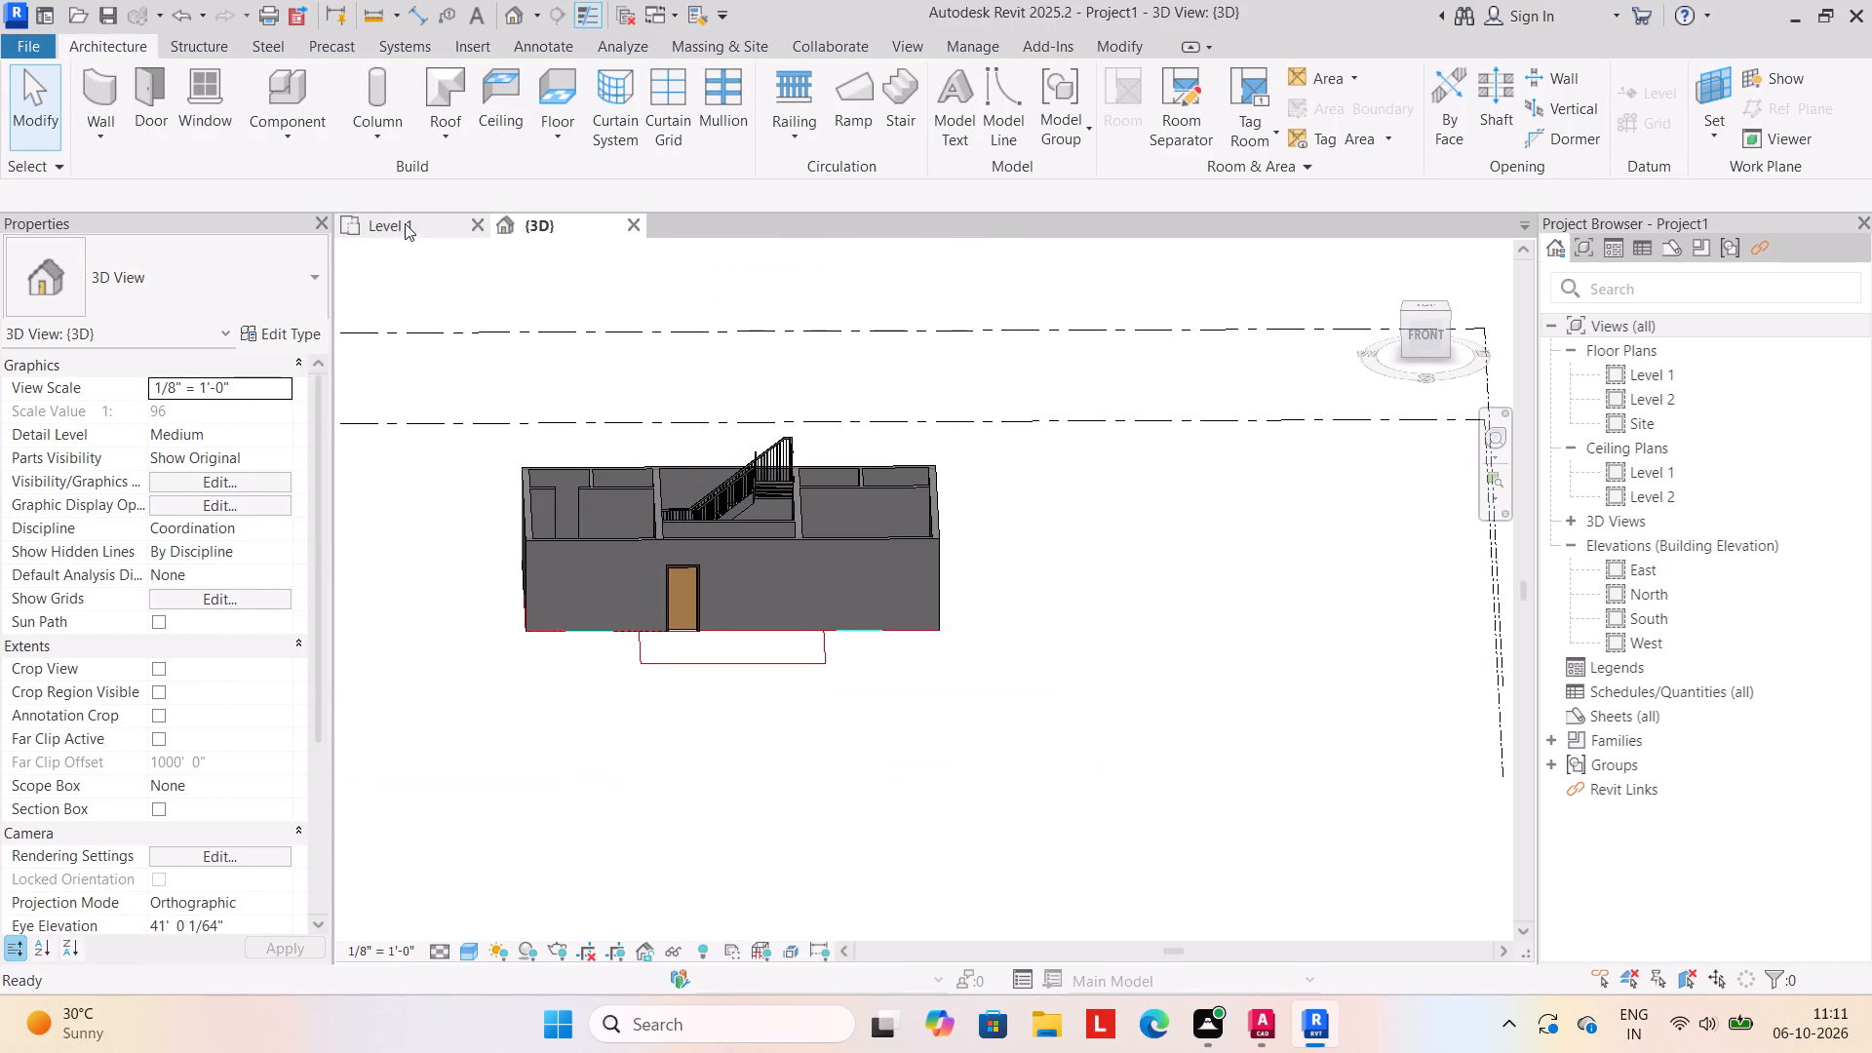
scroll(466, 444, "down", 3)
middle_click_drag(473, 461, 643, 484)
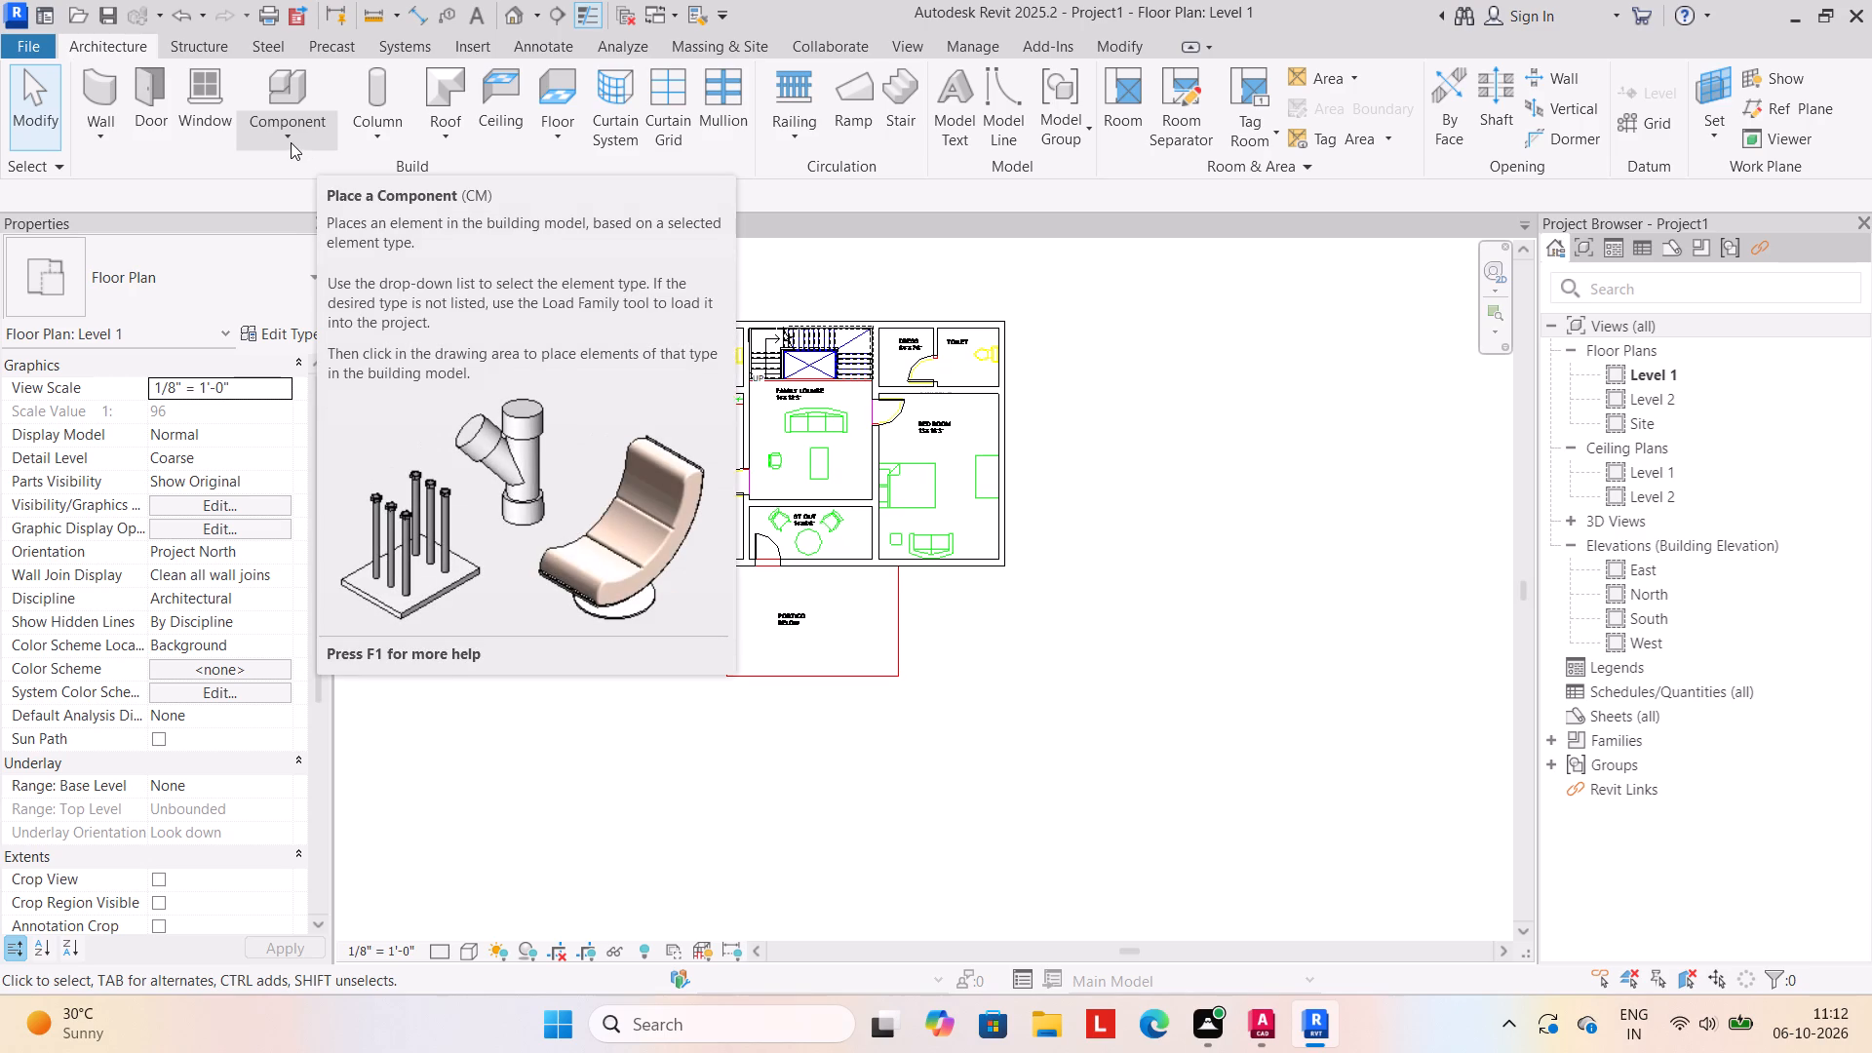
left_click(291, 142)
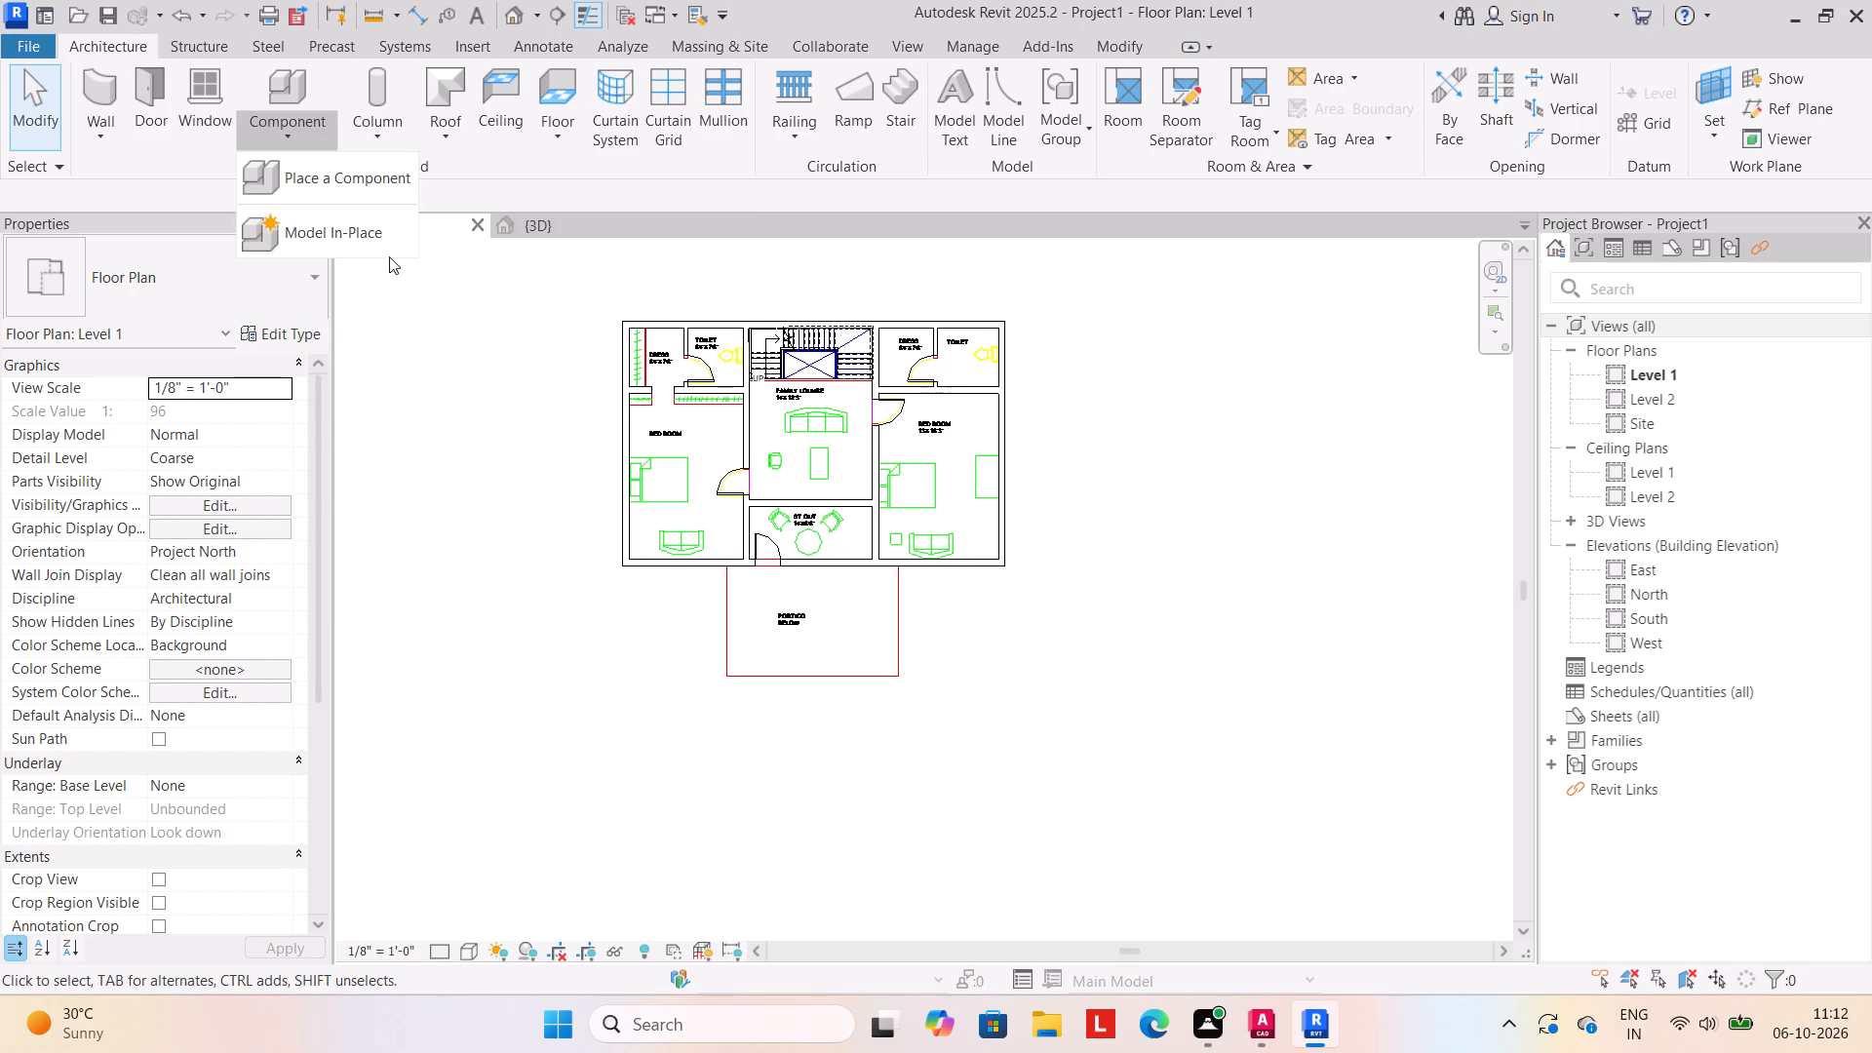
left_click(361, 189)
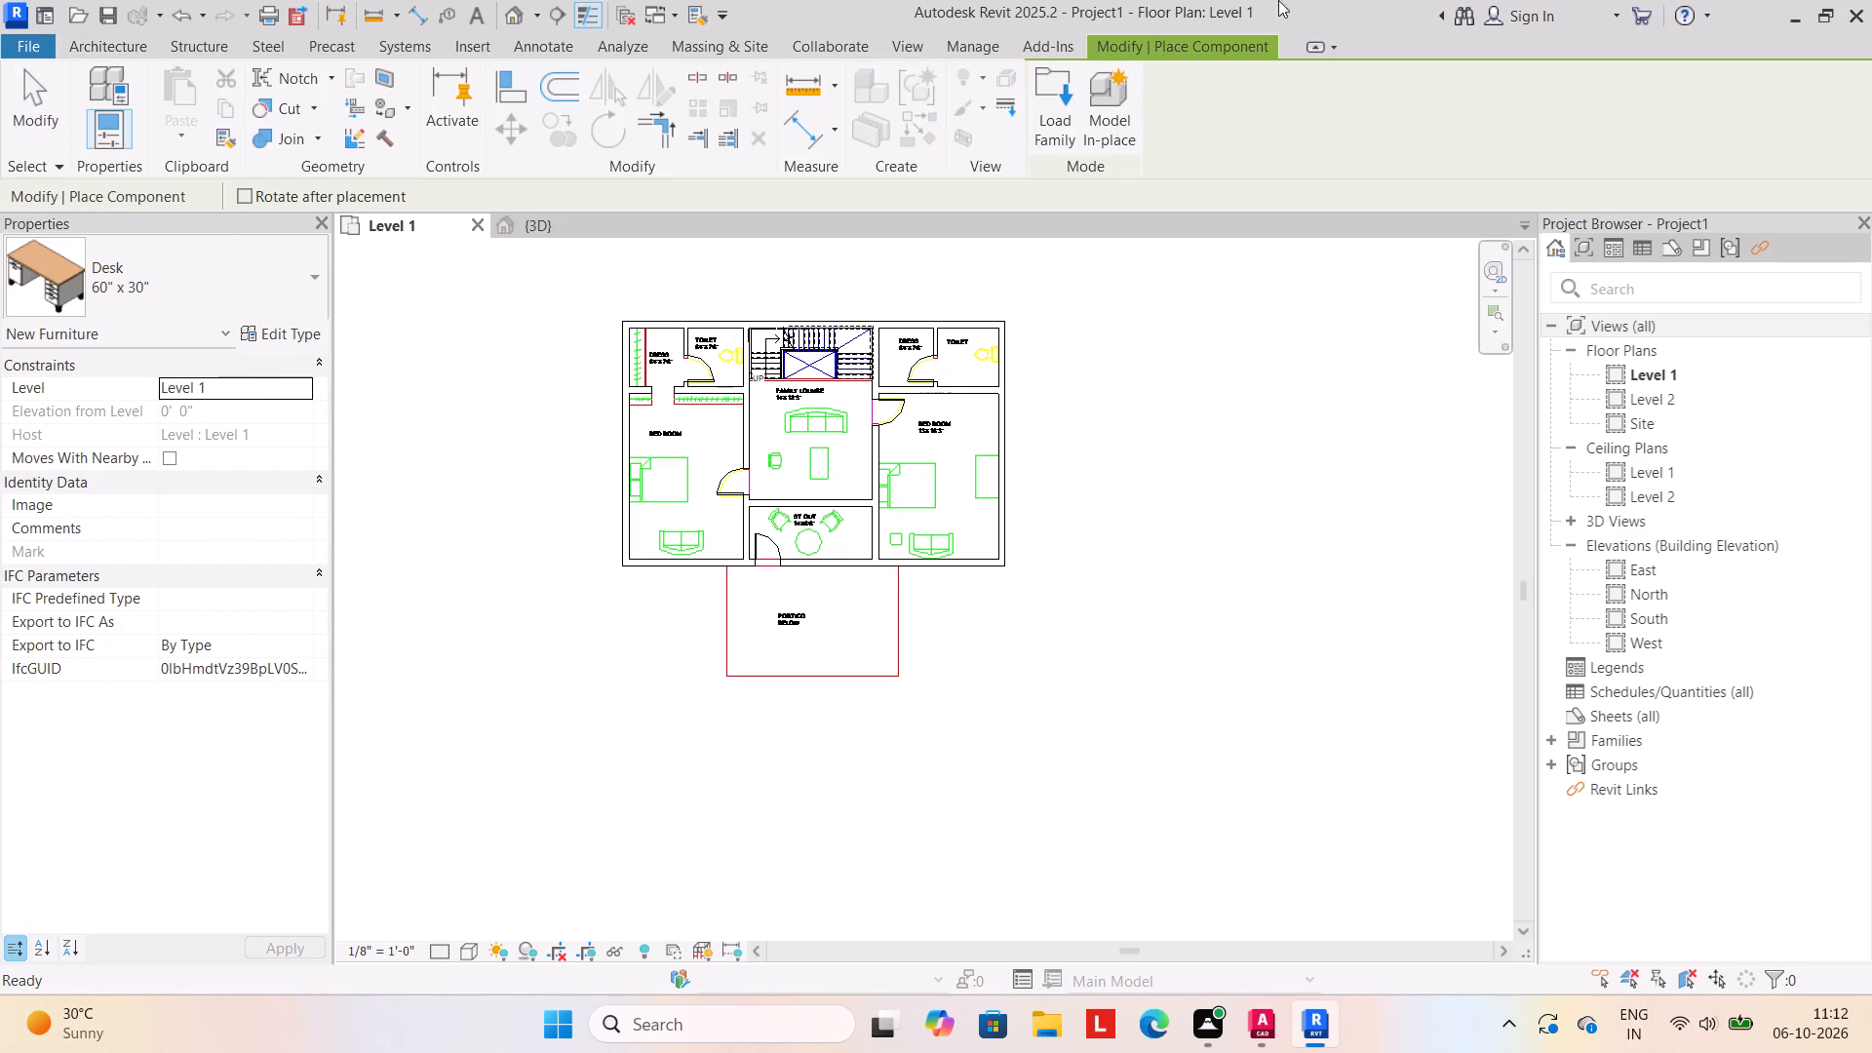
double_click(1054, 113)
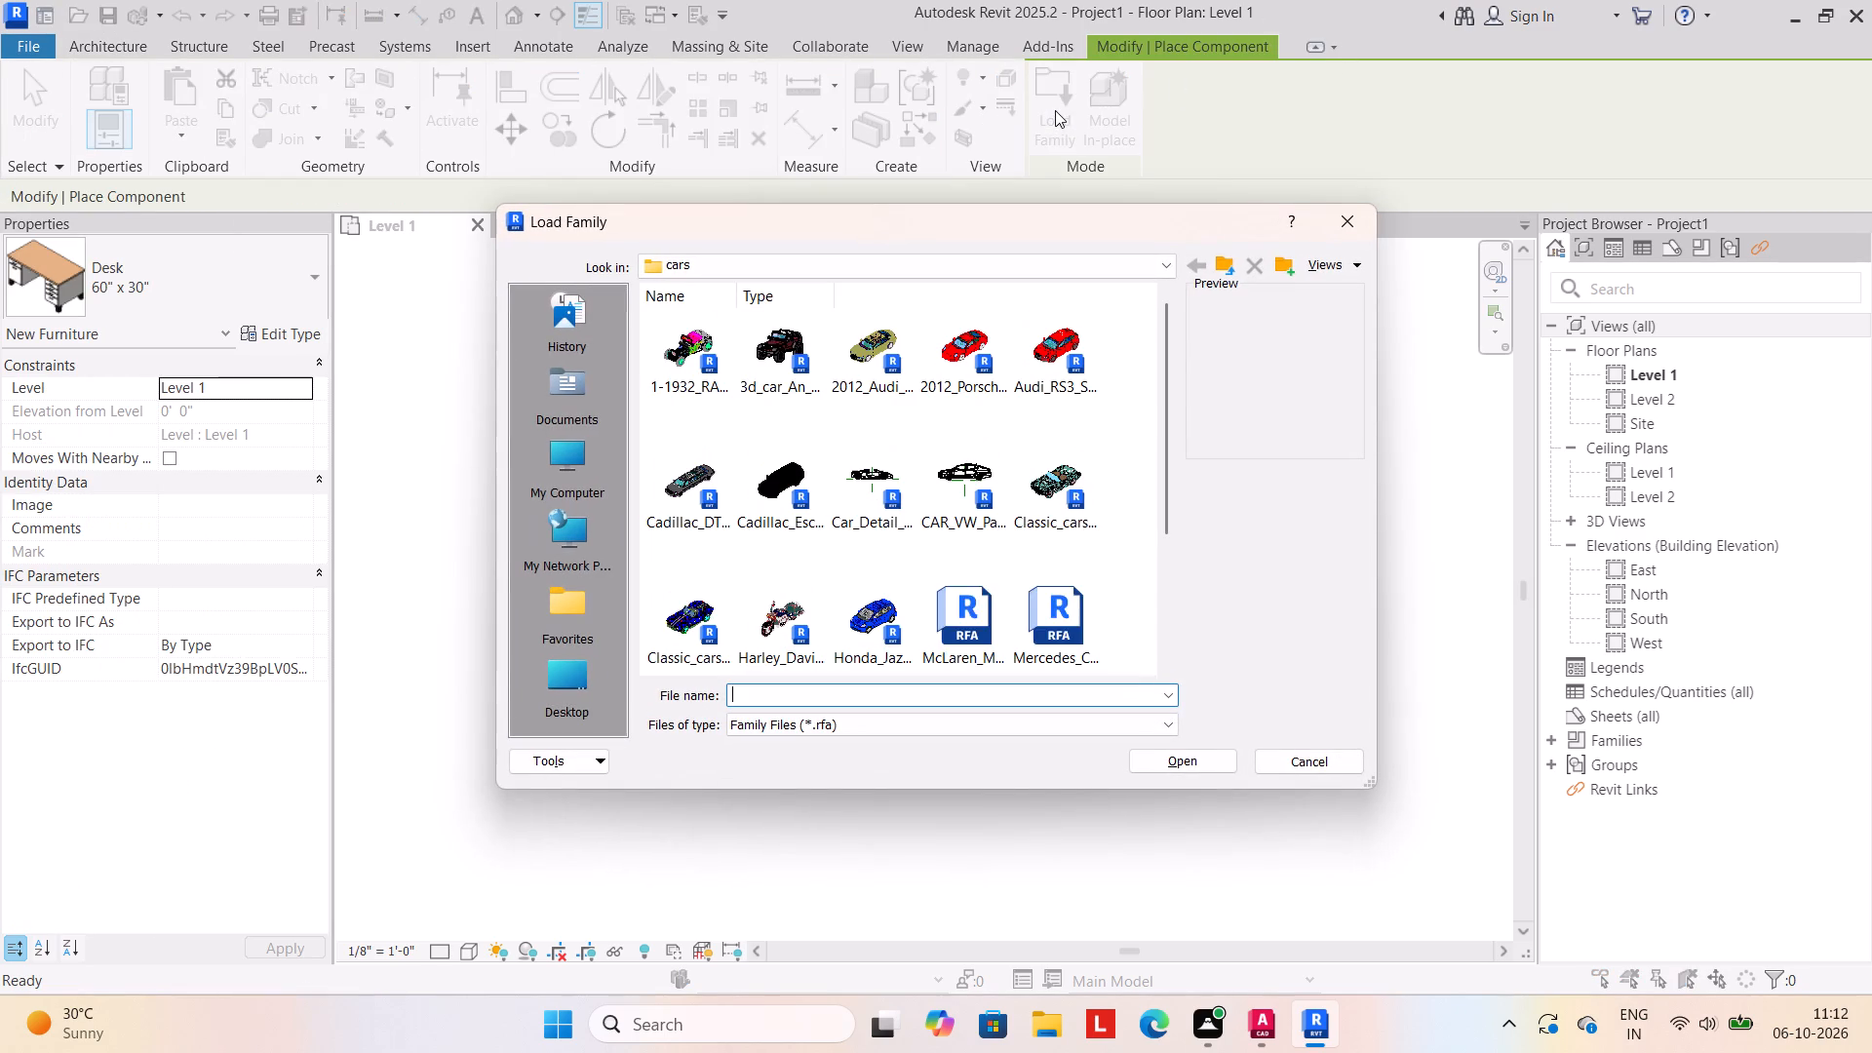
left_click(1224, 261)
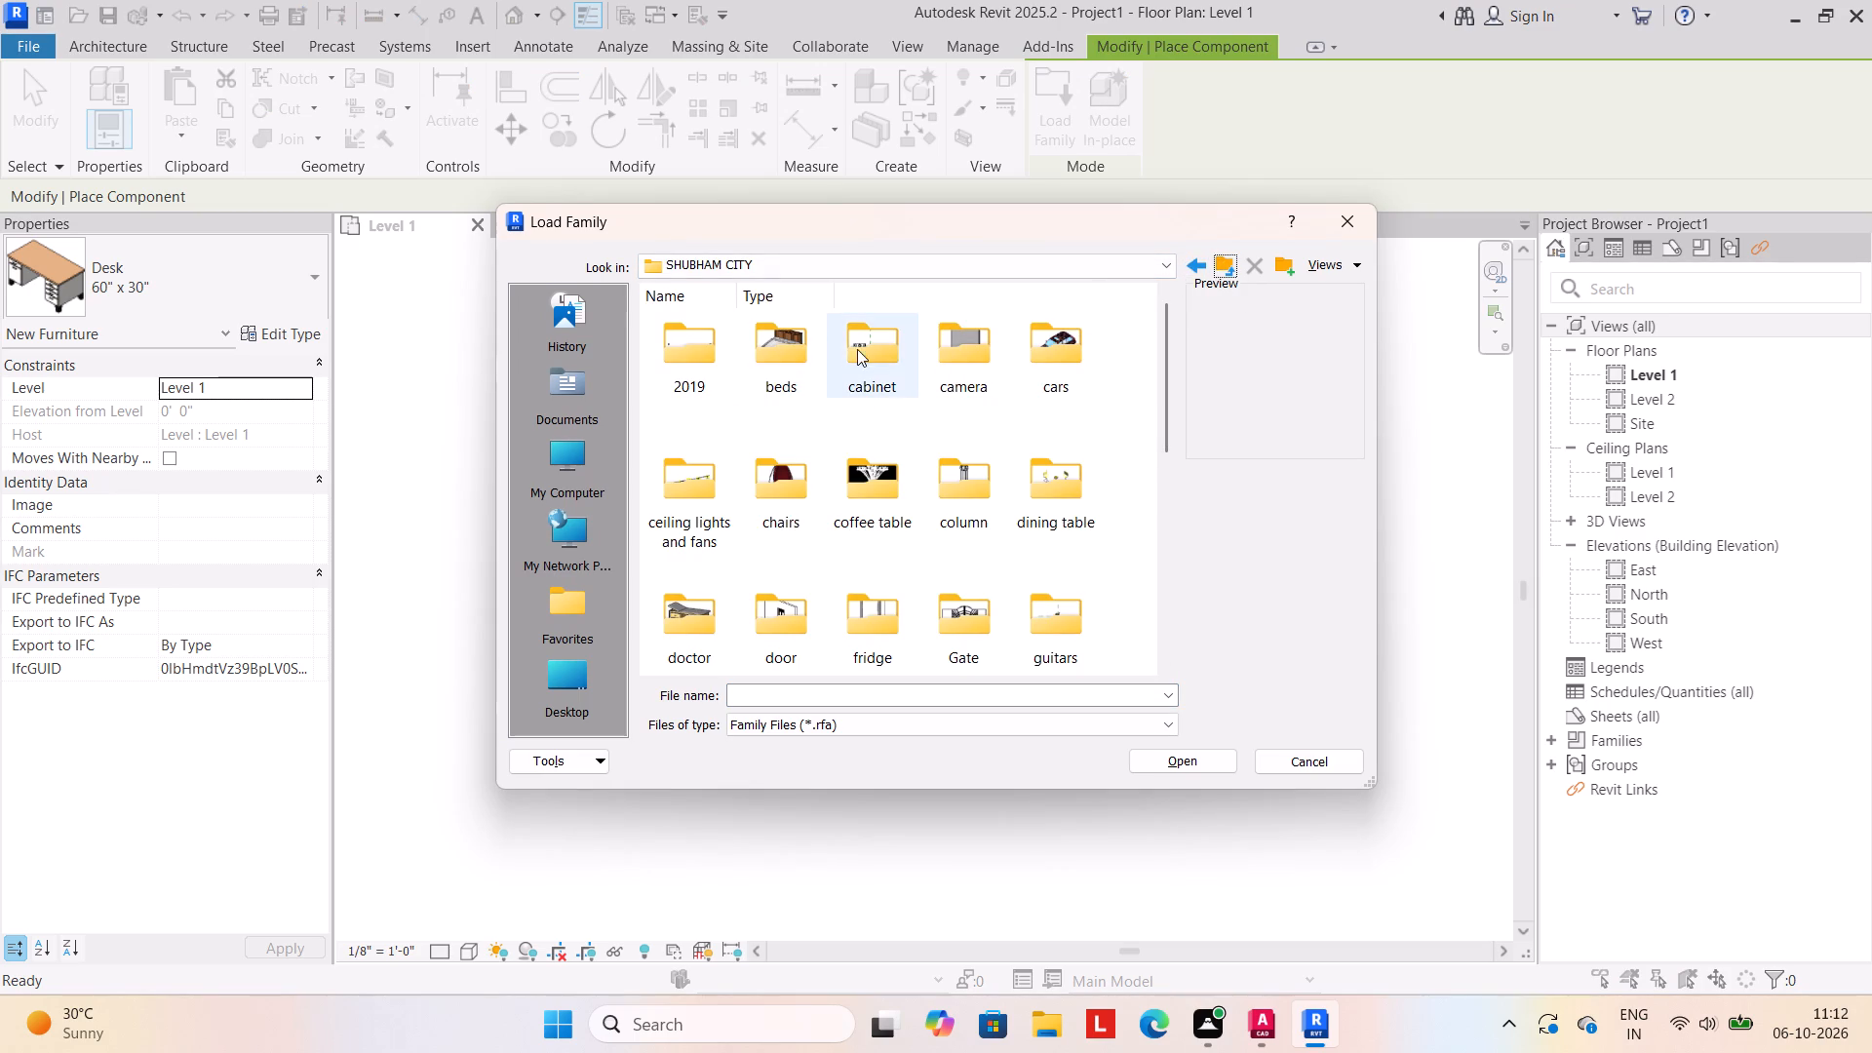
double_click(774, 345)
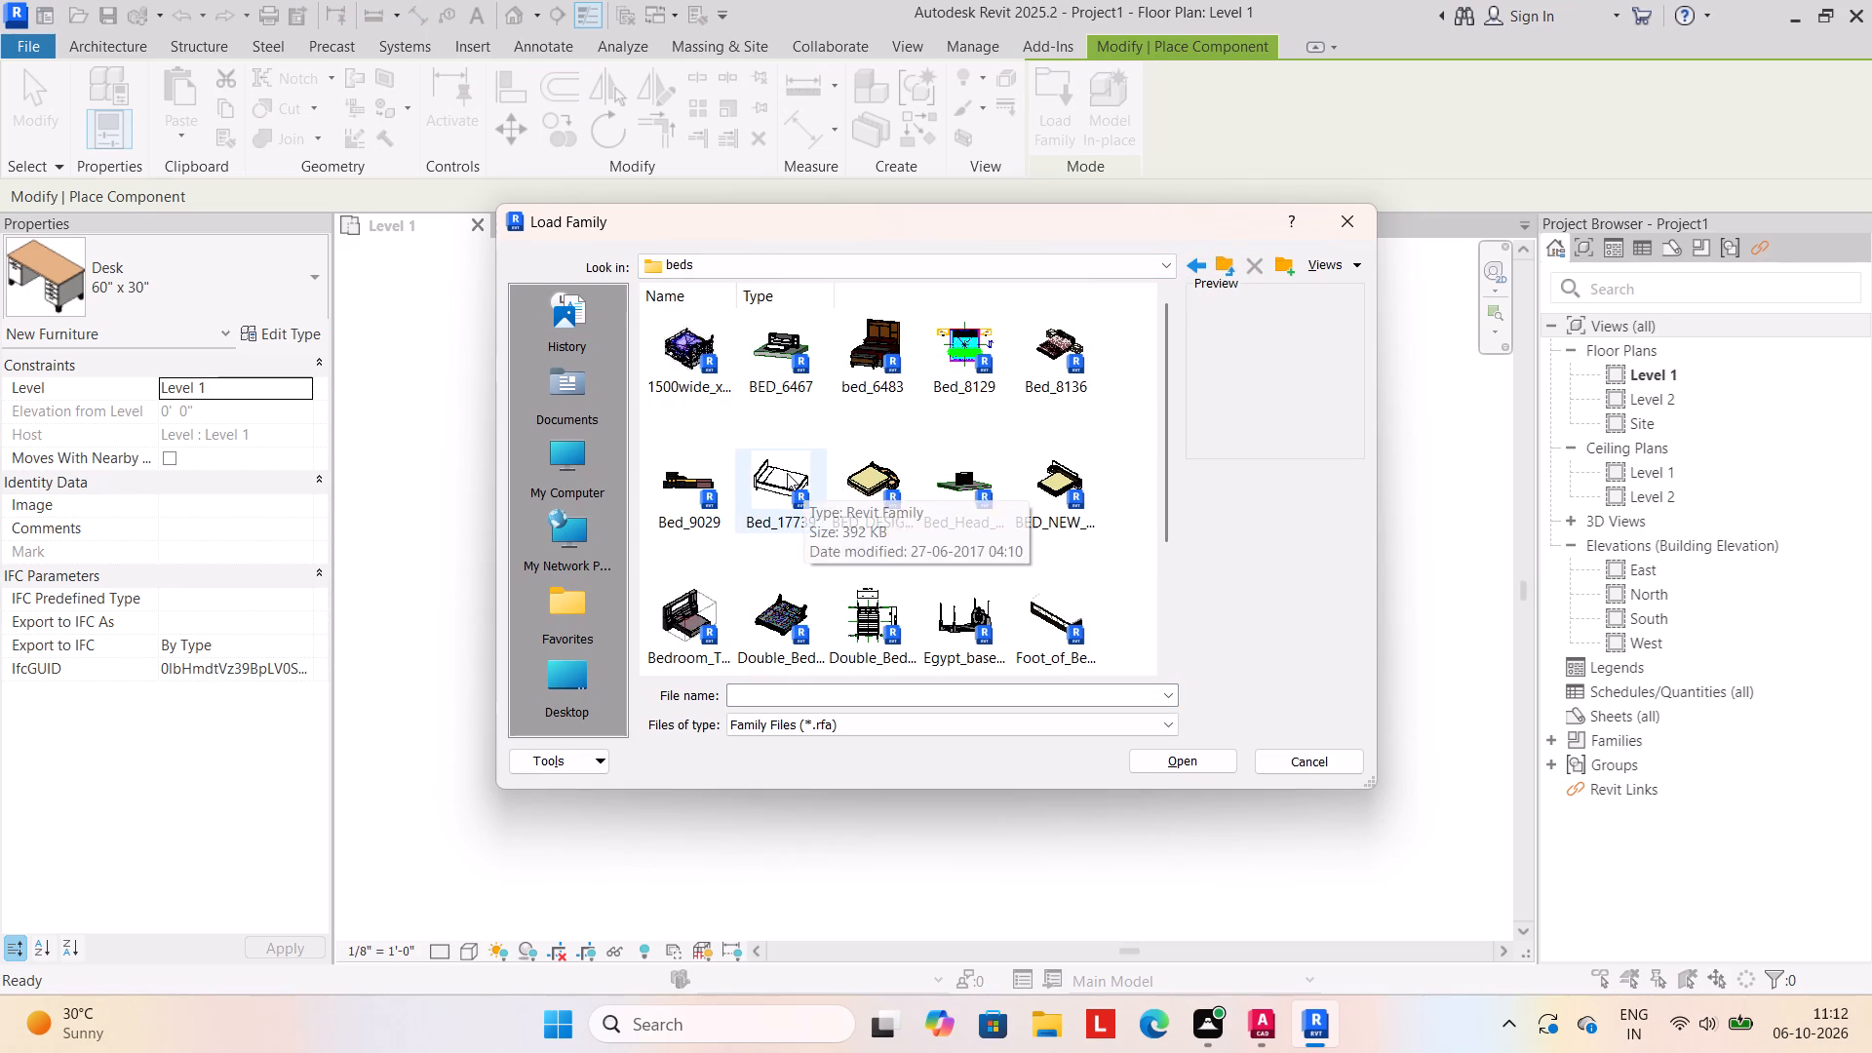
left_click(787, 473)
left_click(1209, 755)
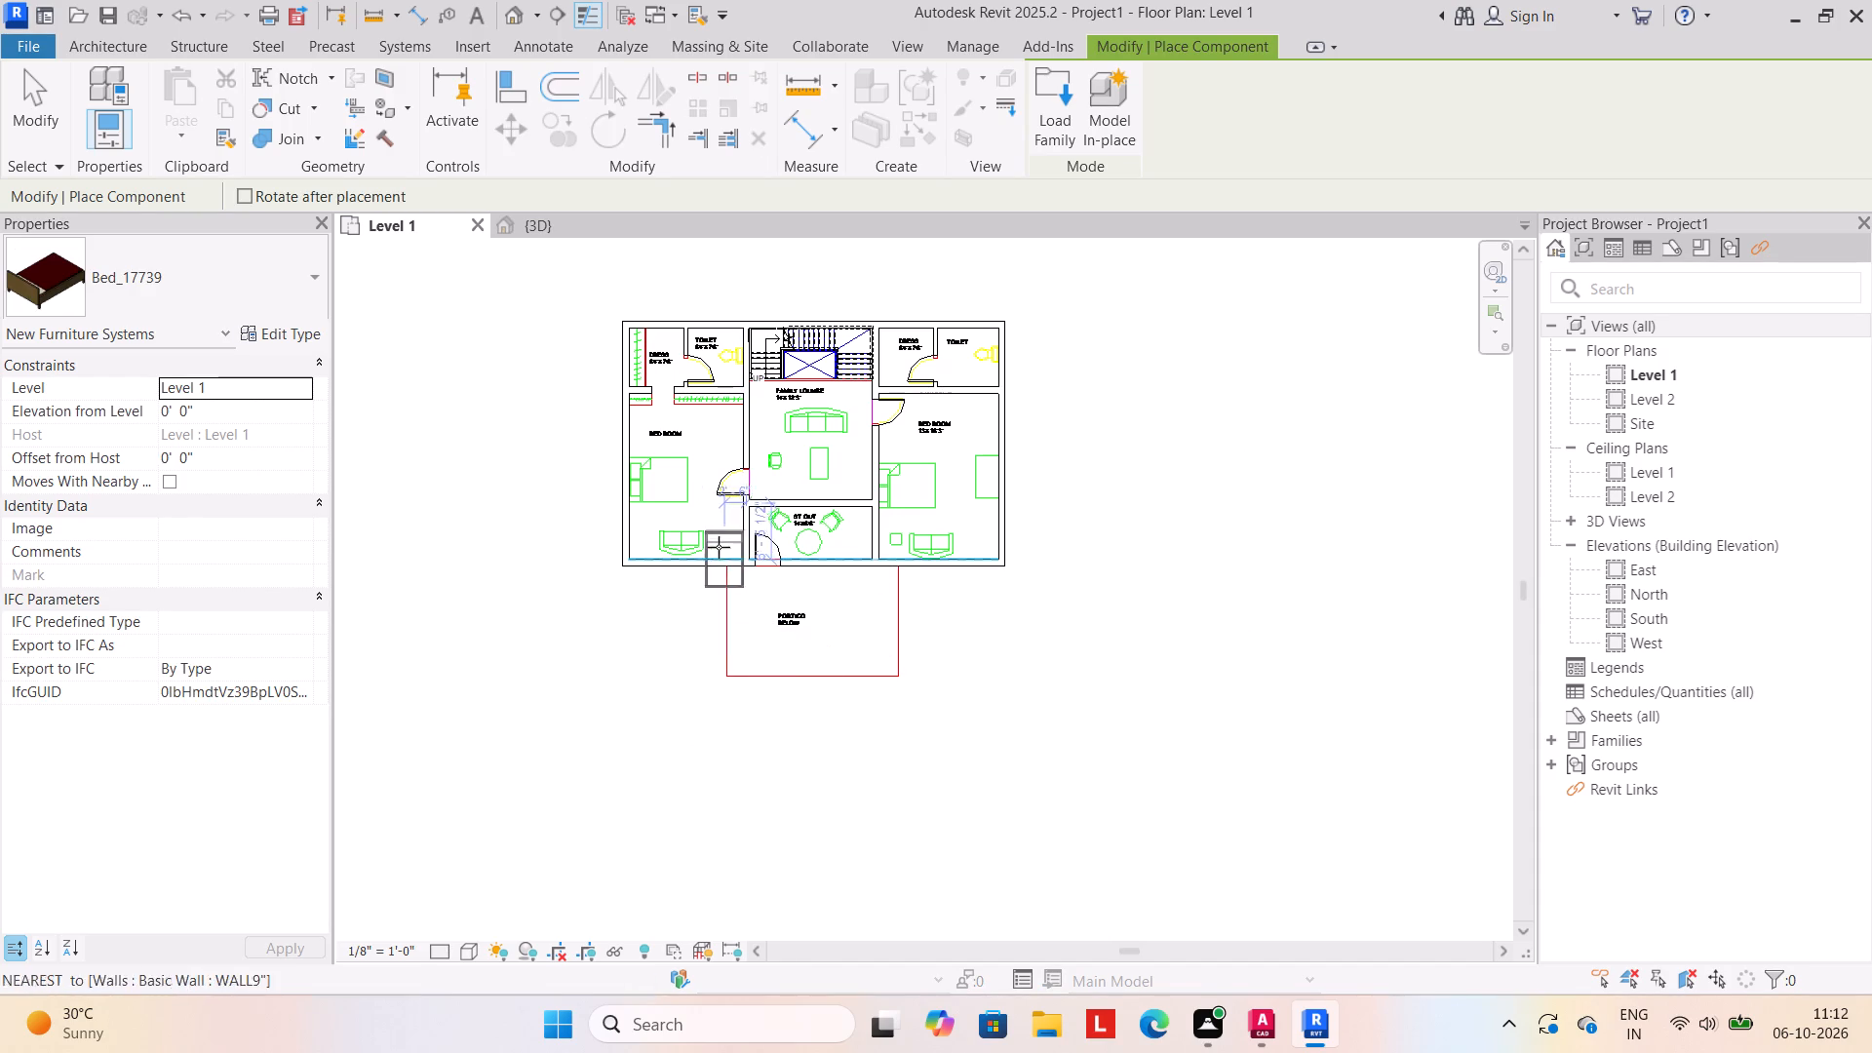
Rotate the Bed_17739 component to match the plan and place it over the bed outline in the left bedroom.
key("space")
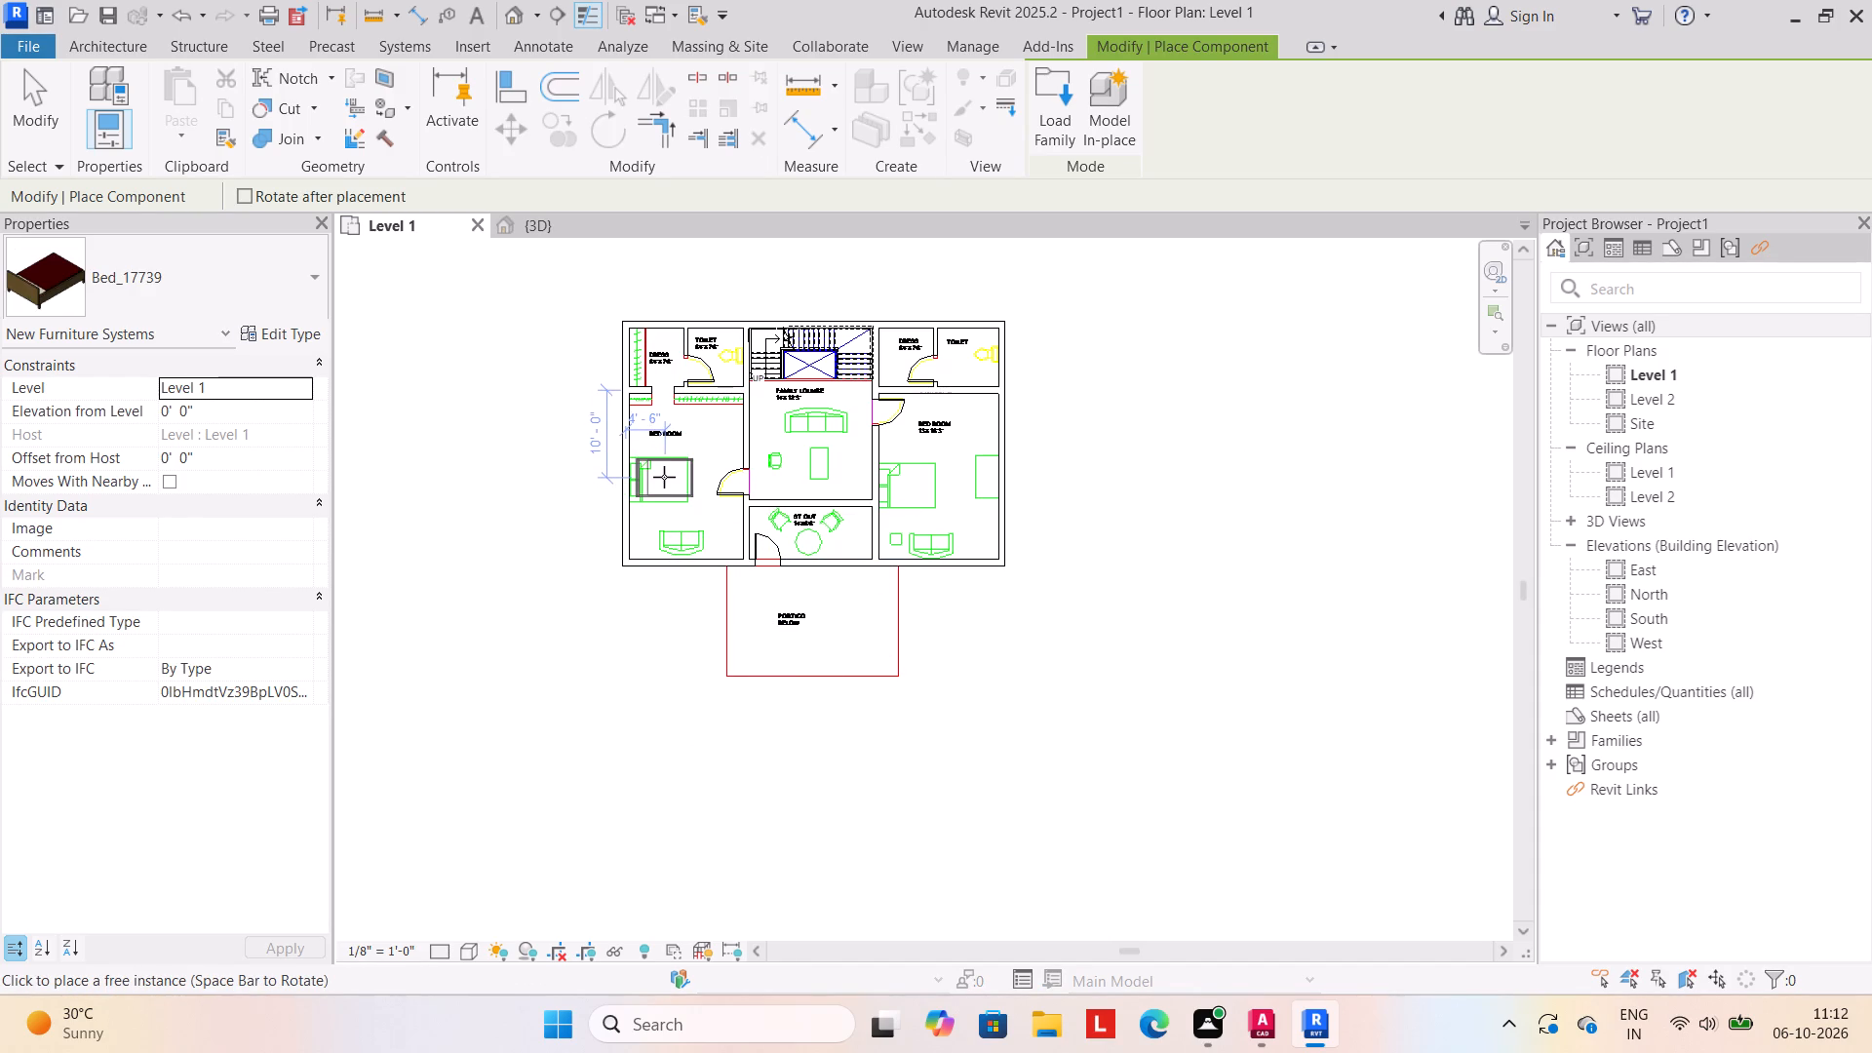
left_click(662, 477)
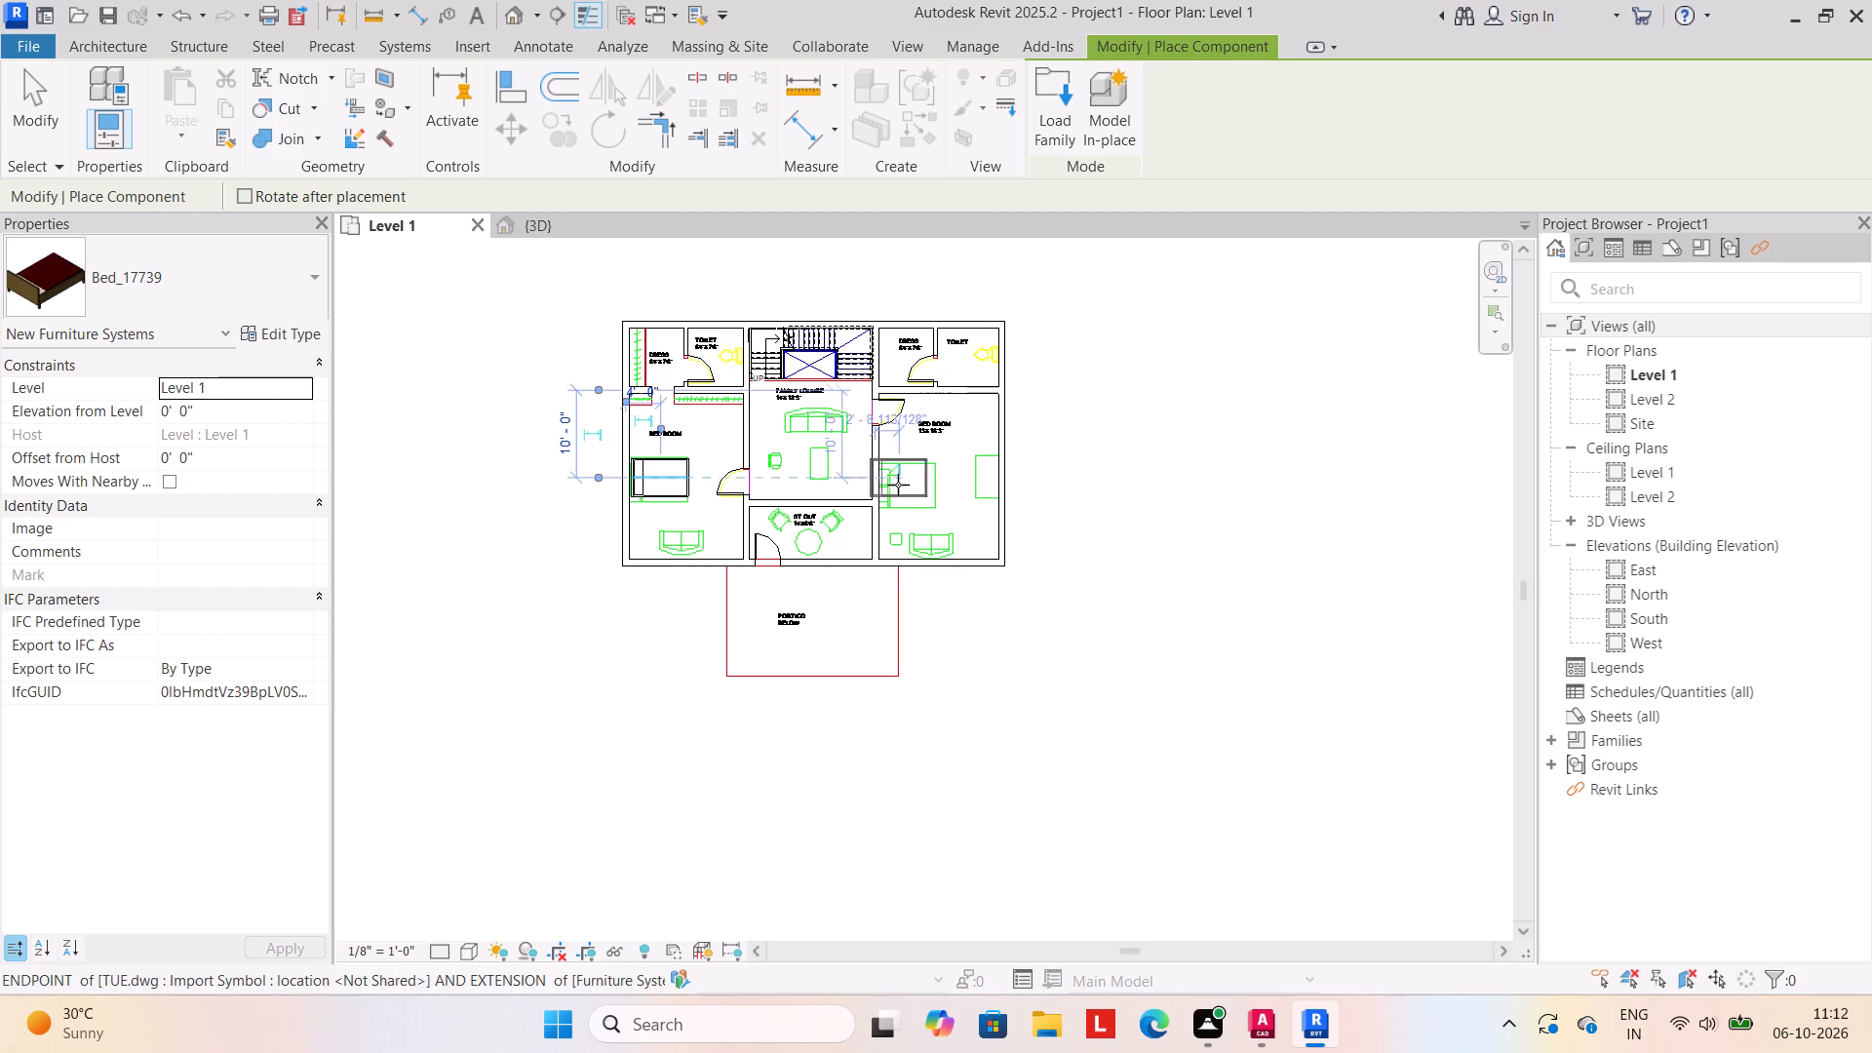
Place a second Bed_17739 over the bed outline in the right bedroom, centred about 4' 0" from the family lounge wall.
scroll(944, 499, "up", 3)
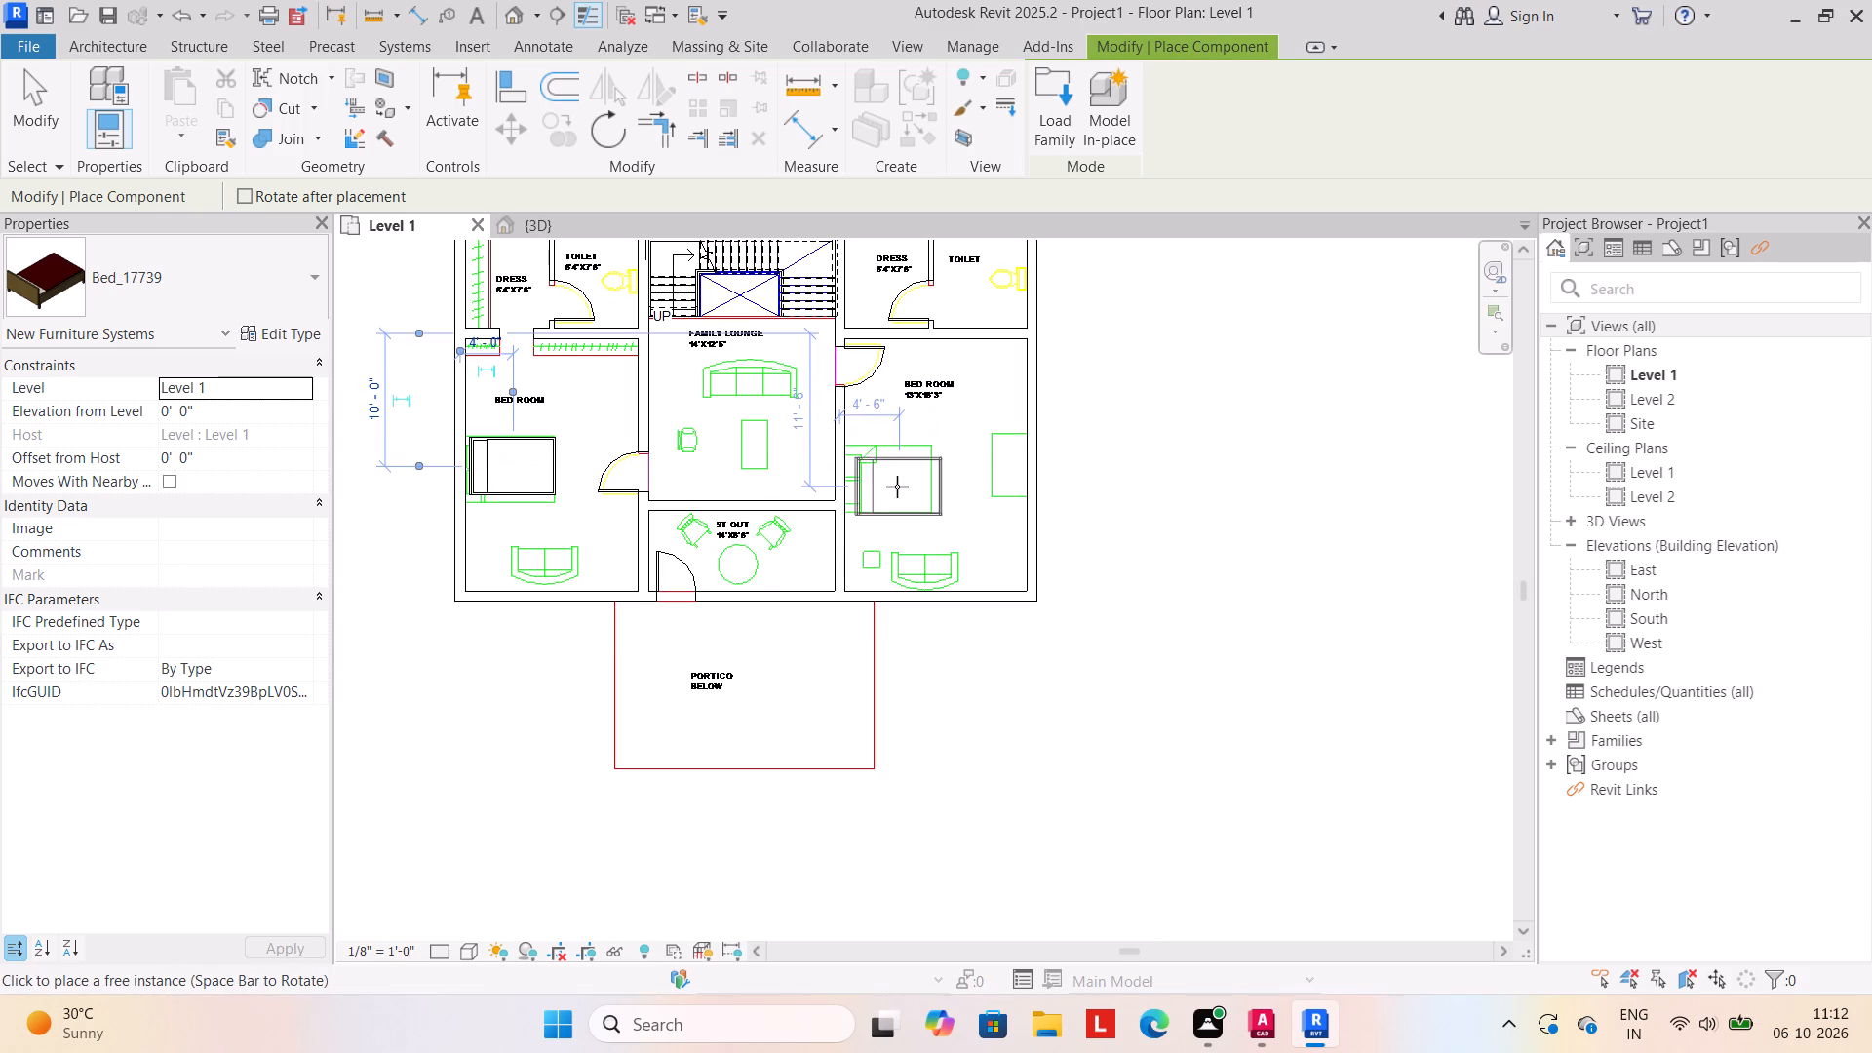
left_click(893, 481)
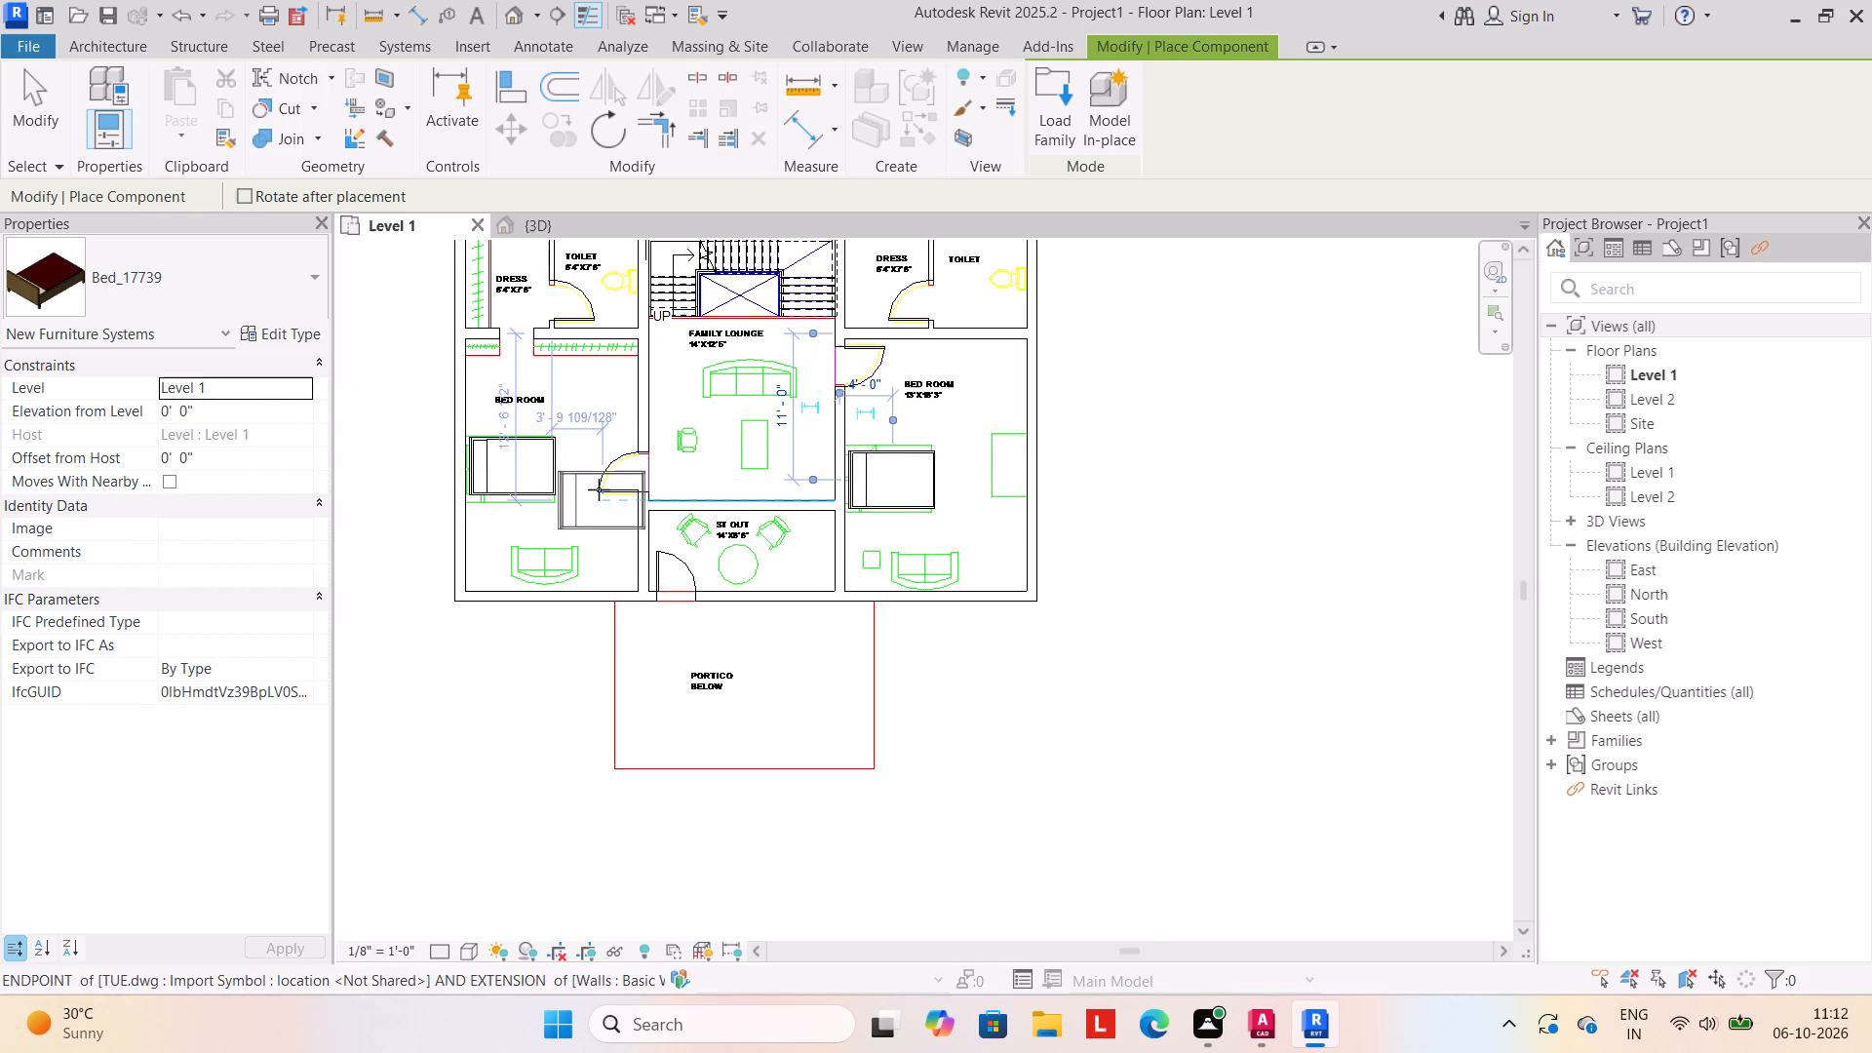
key("Escape")
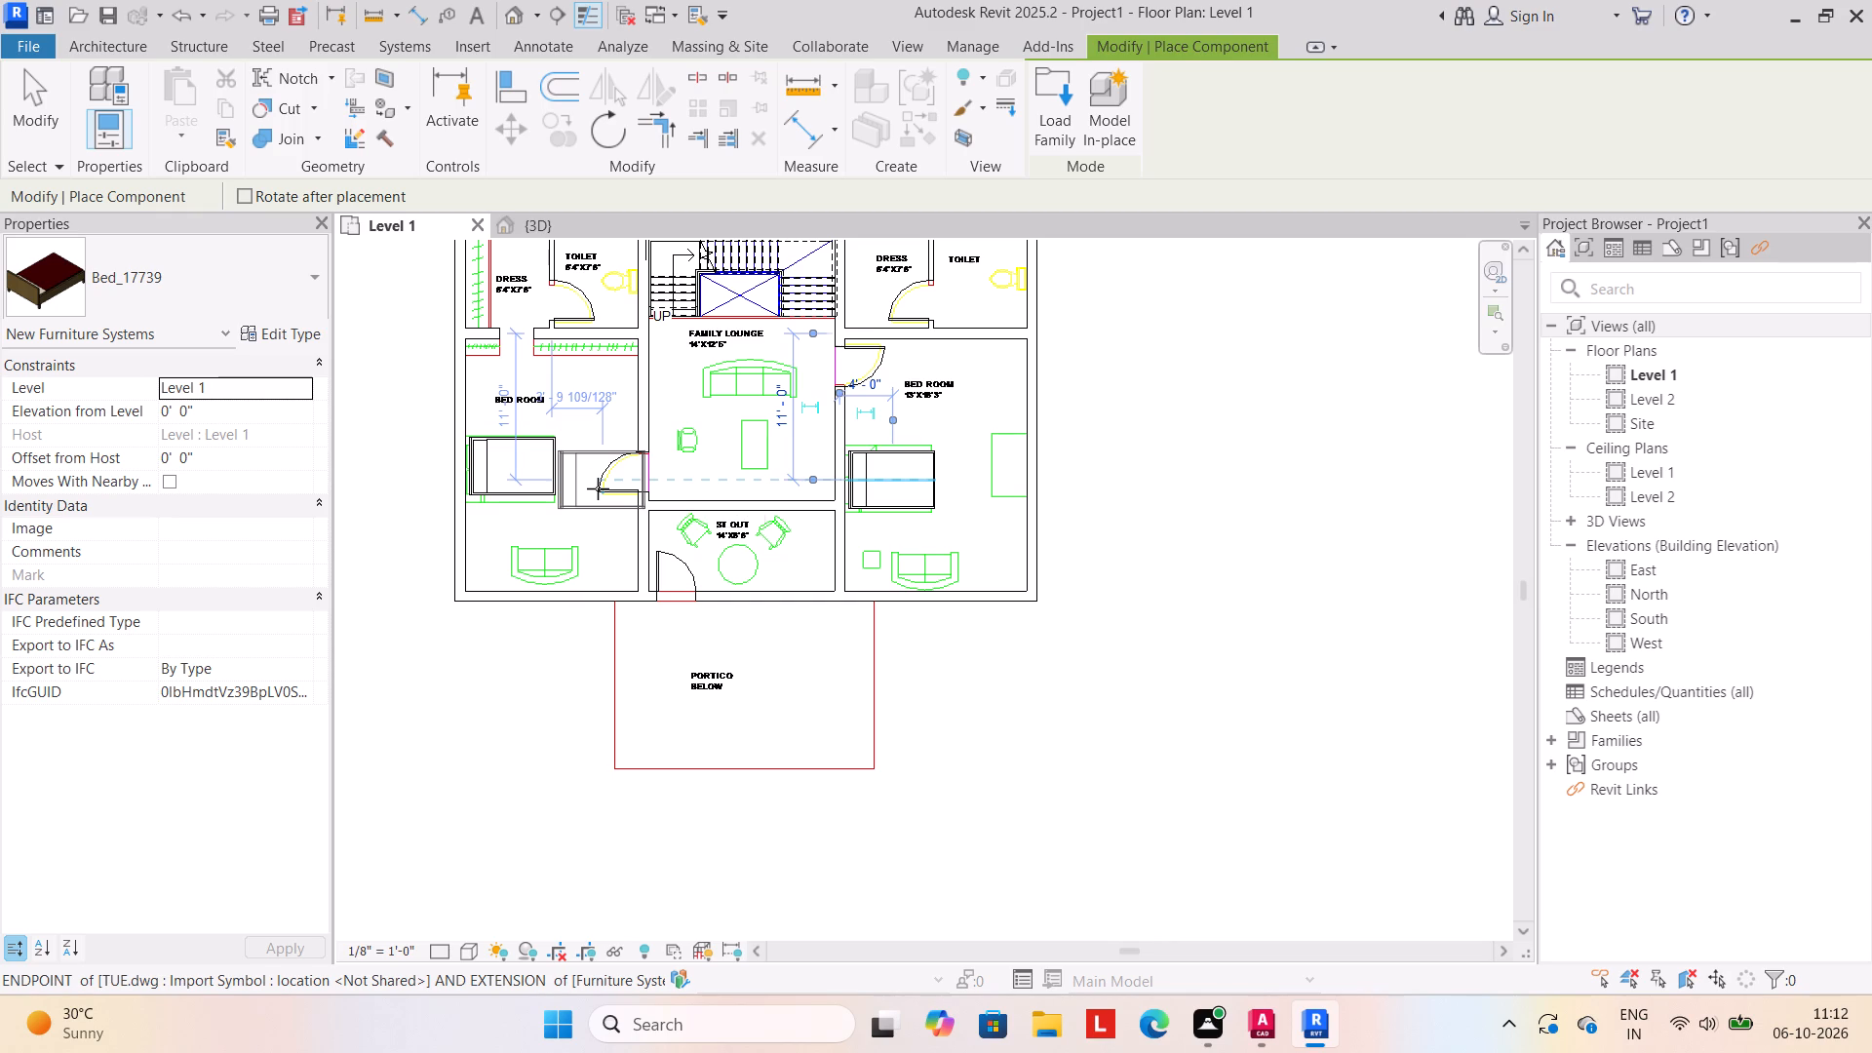
key("Escape")
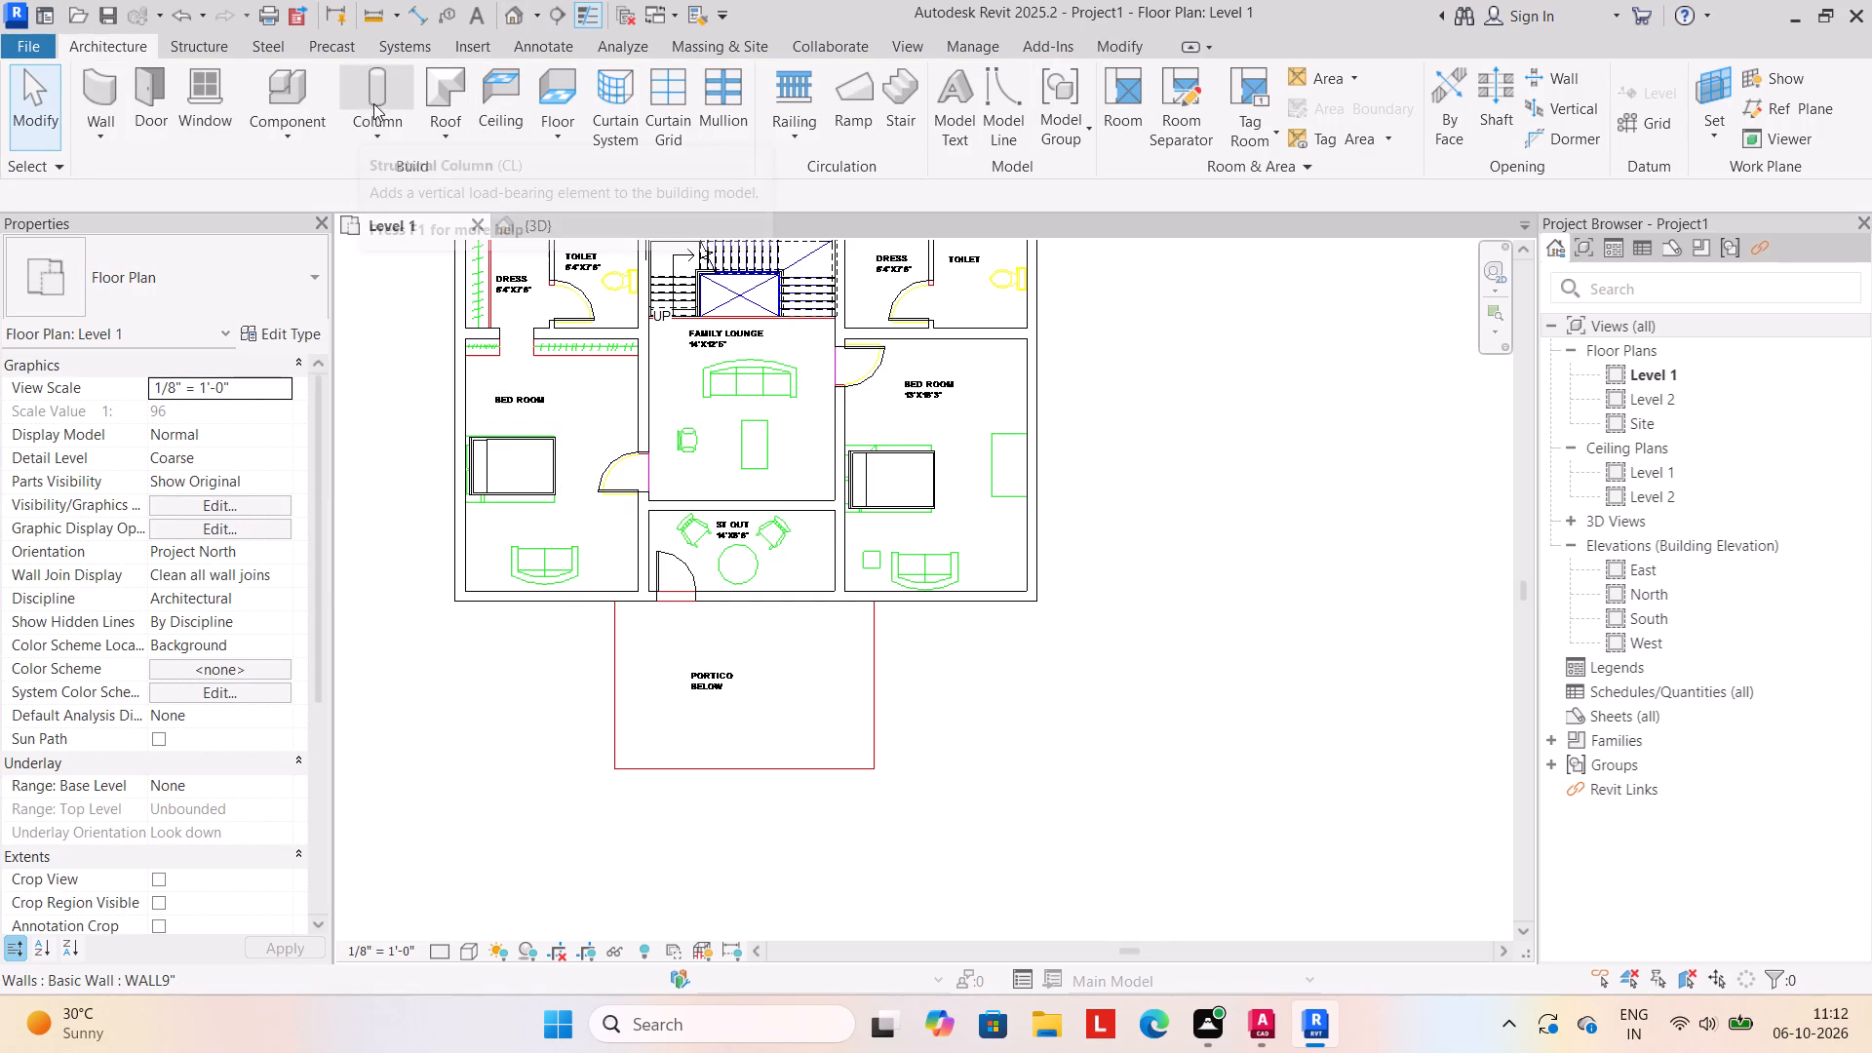
Load the Modern_Toilet_7747 family from the wash basin folder for placement as a component on the Level 1 plan.
scroll(451, 355, "down", 2)
middle_click_drag(444, 367, 530, 373)
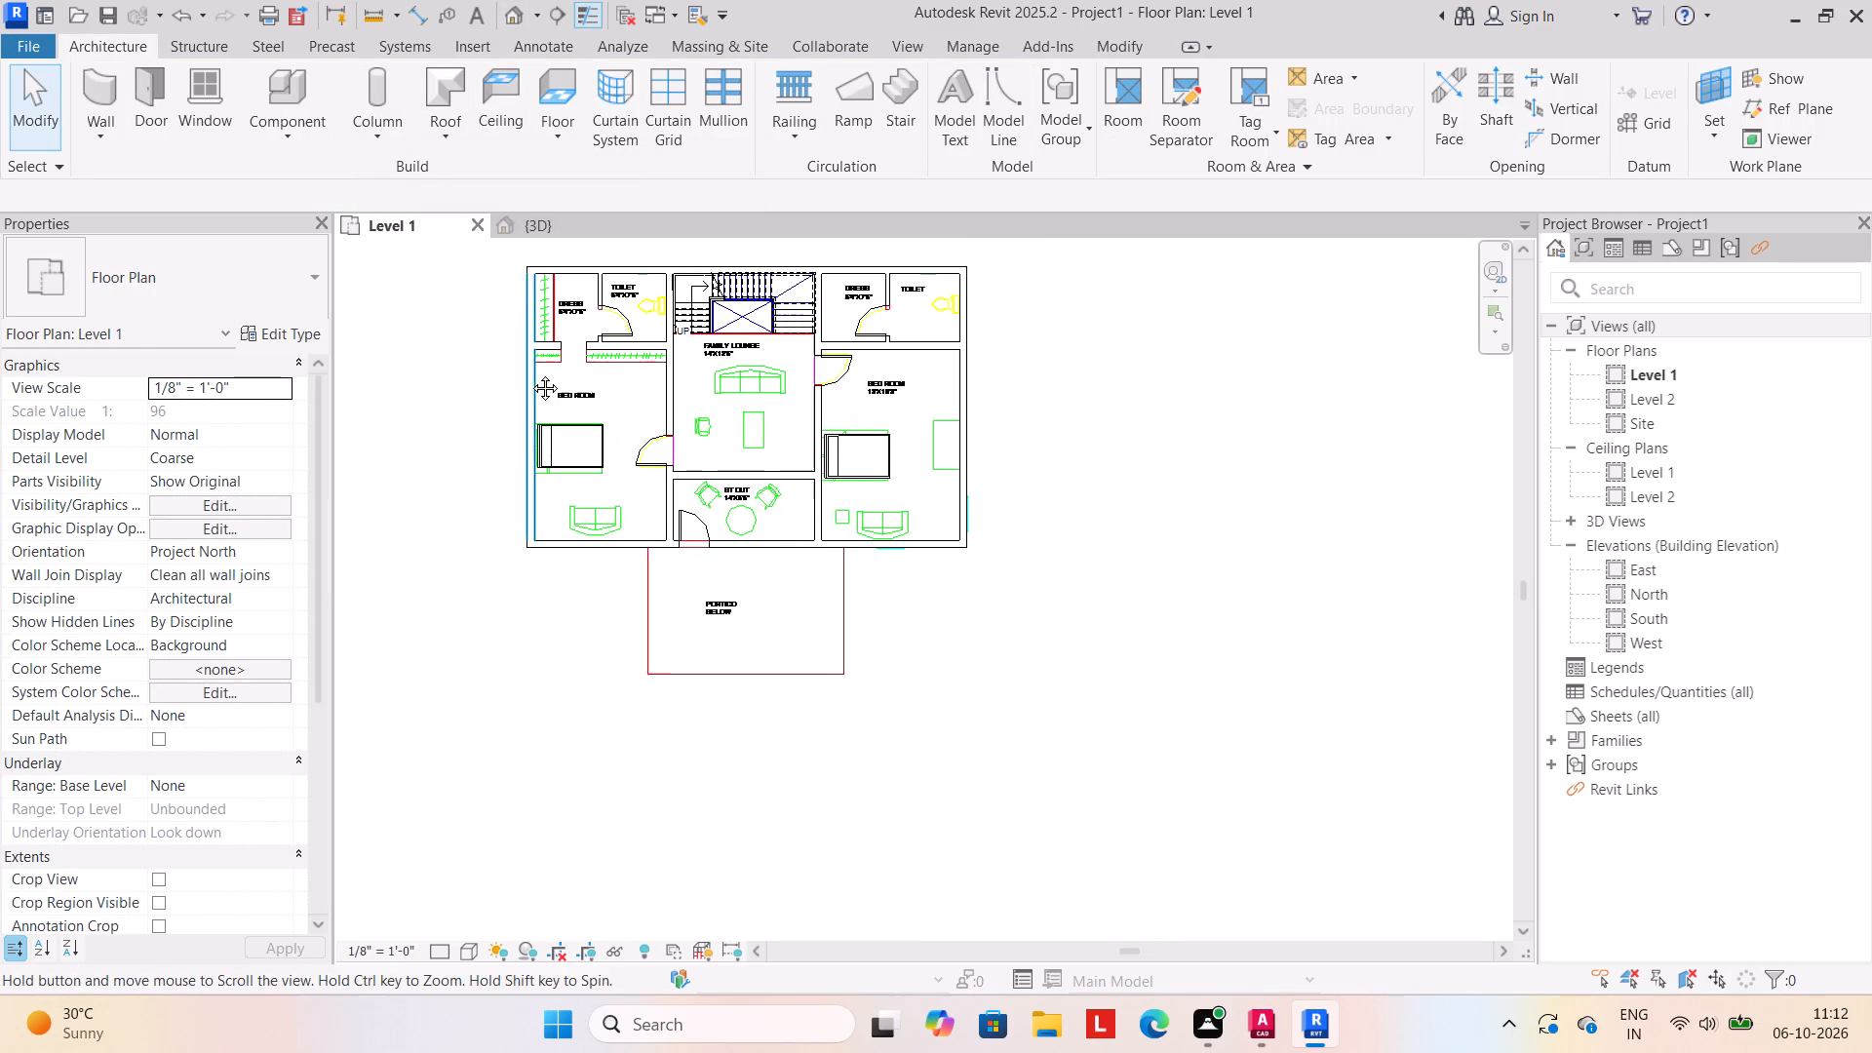
middle_click_drag(530, 373, 533, 373)
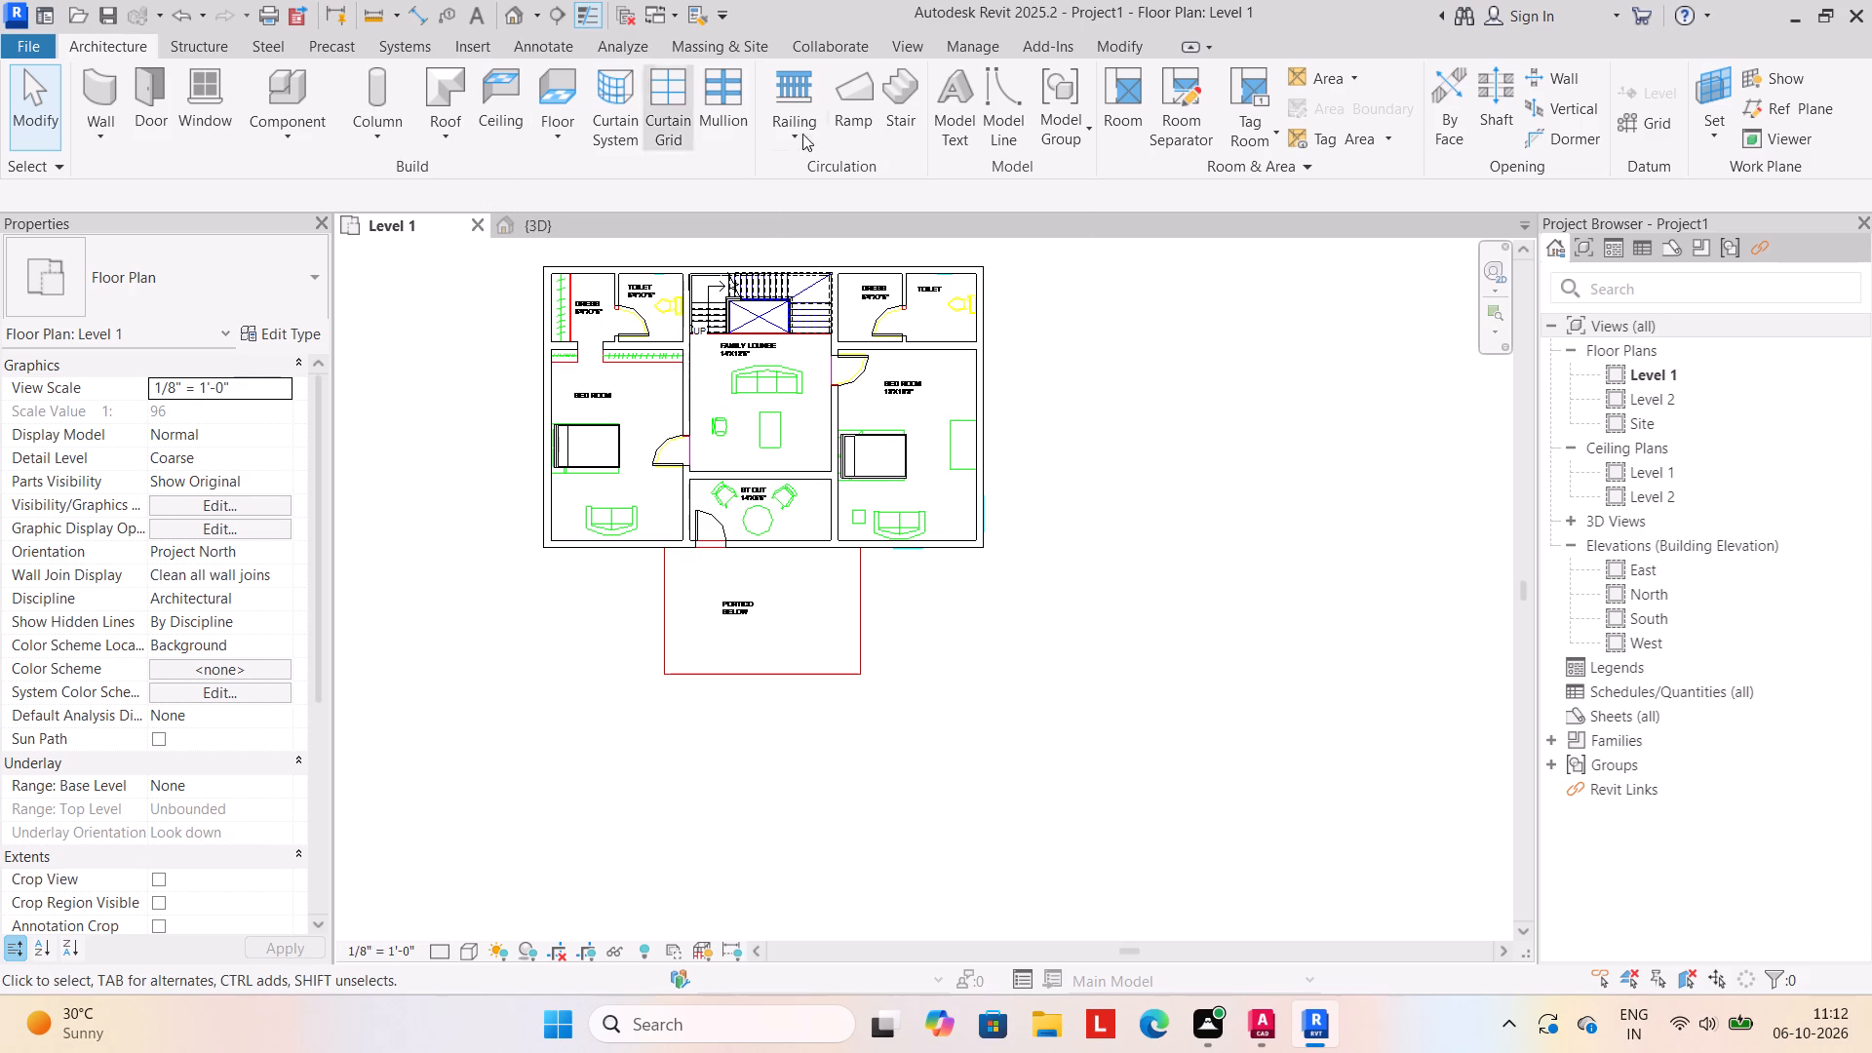
left_click(289, 135)
left_click(278, 167)
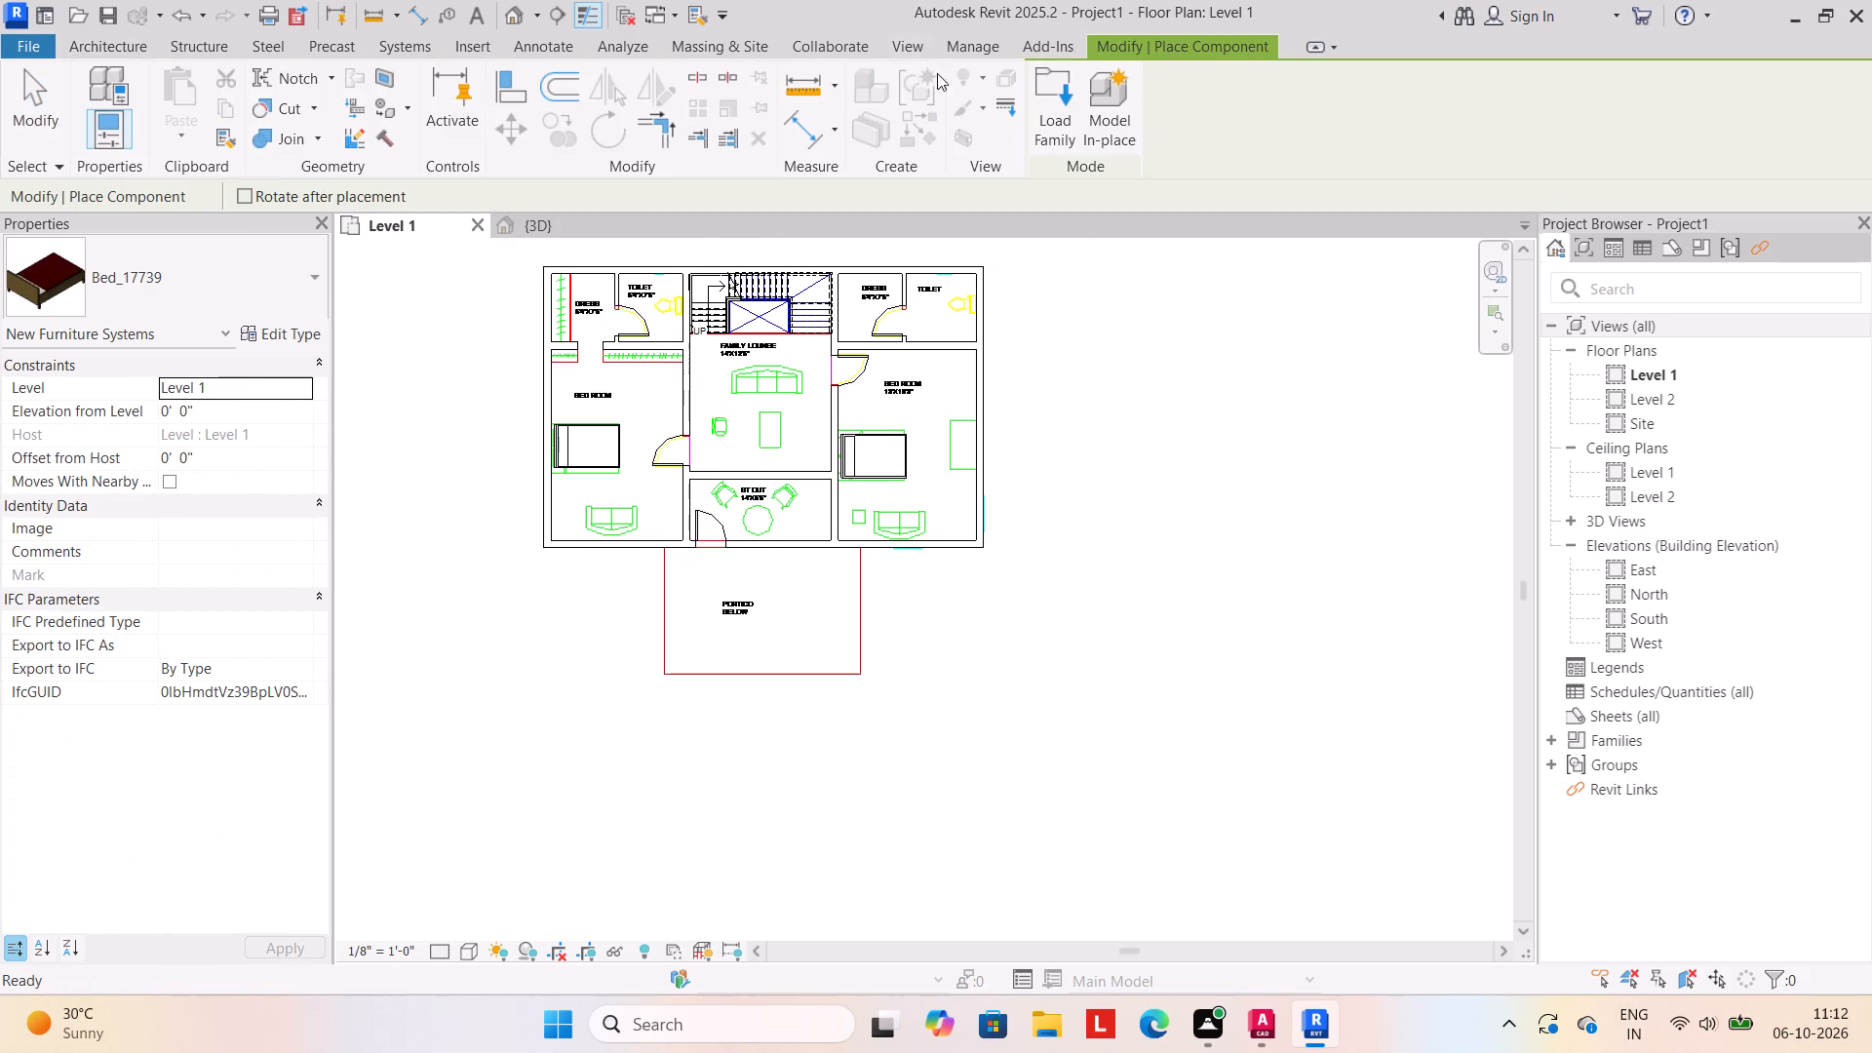
left_click(1051, 92)
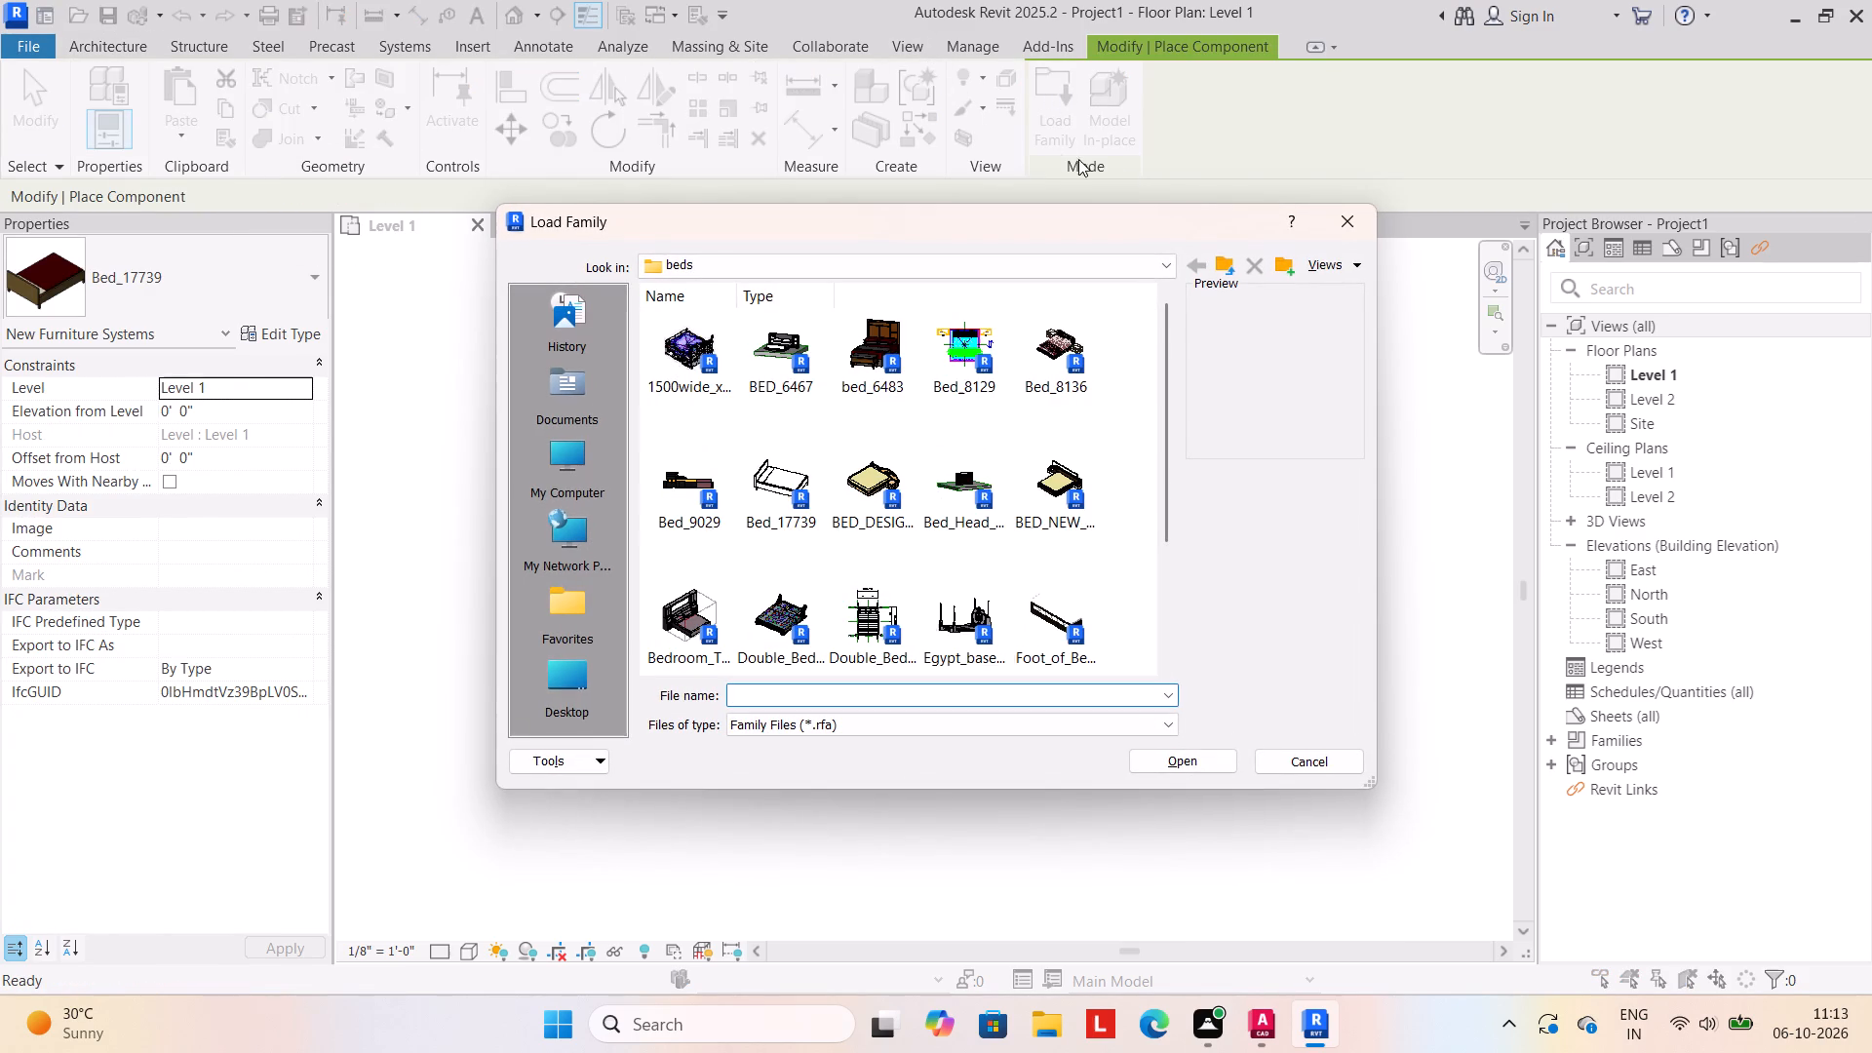
left_click(1220, 266)
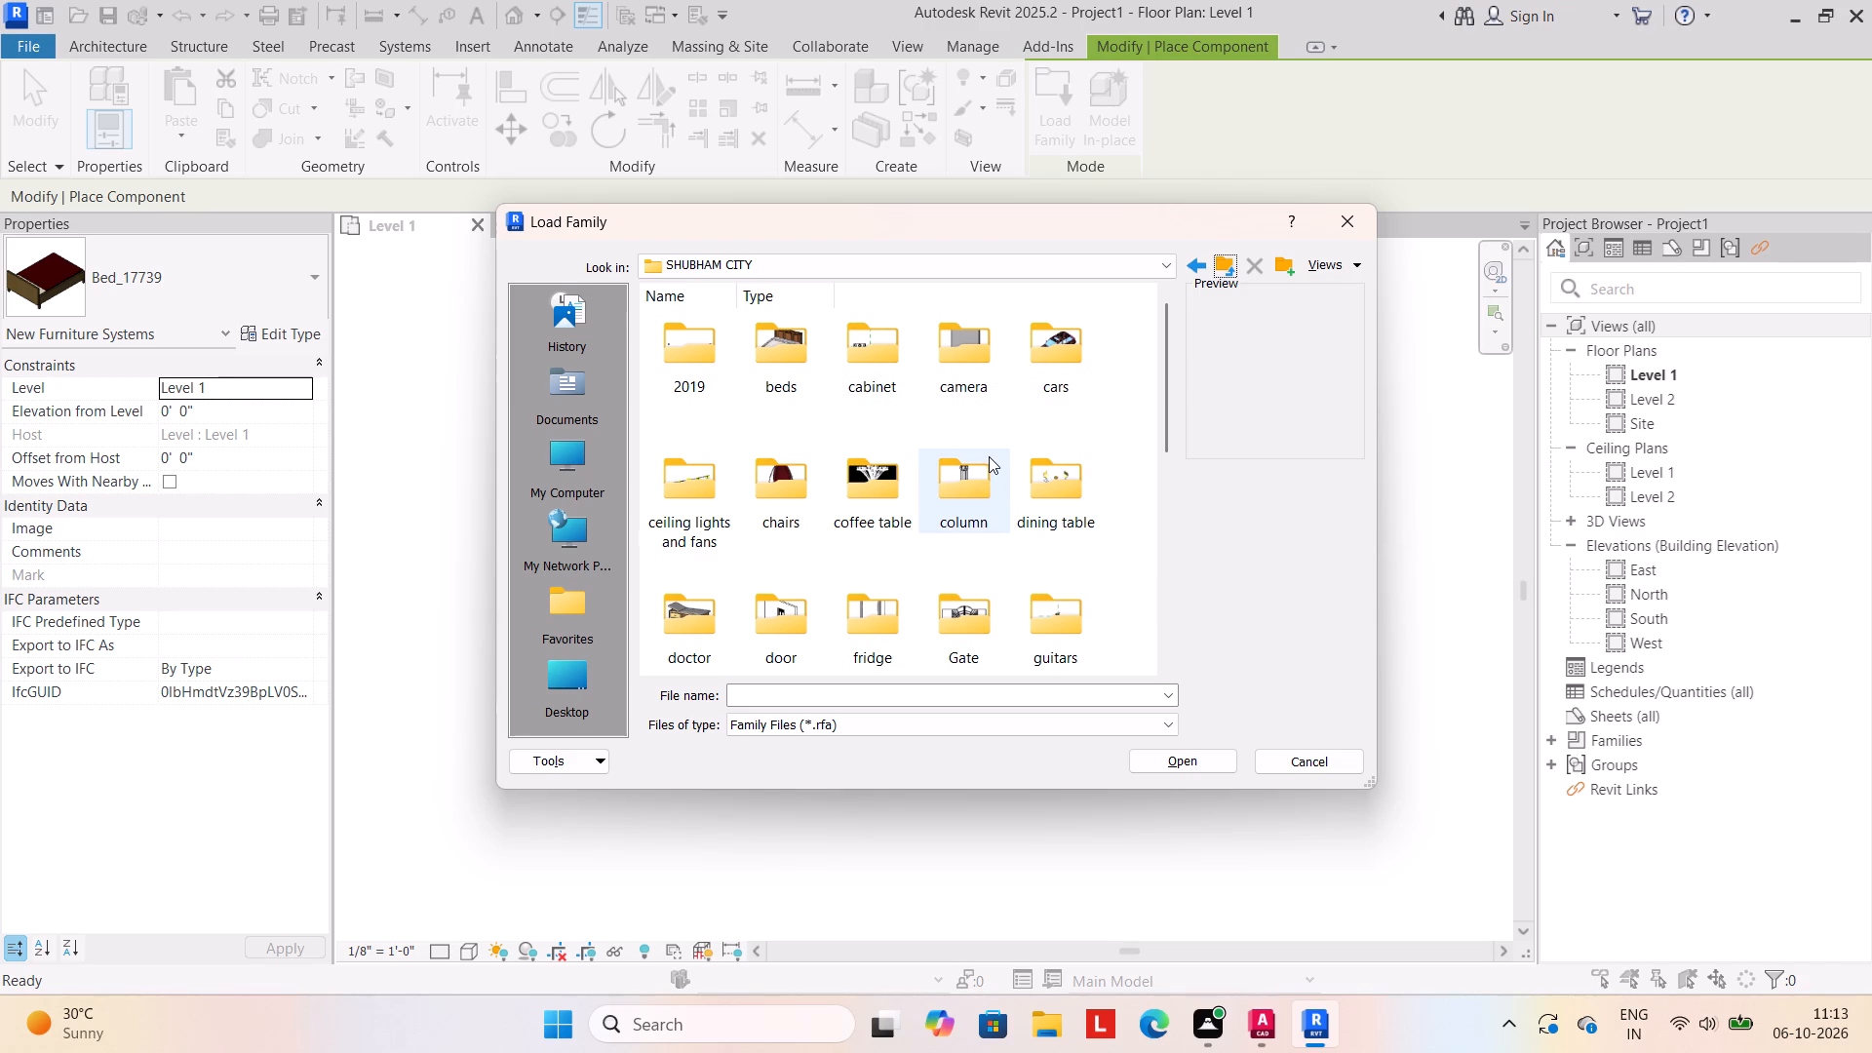
scroll(987, 456, "down", 3)
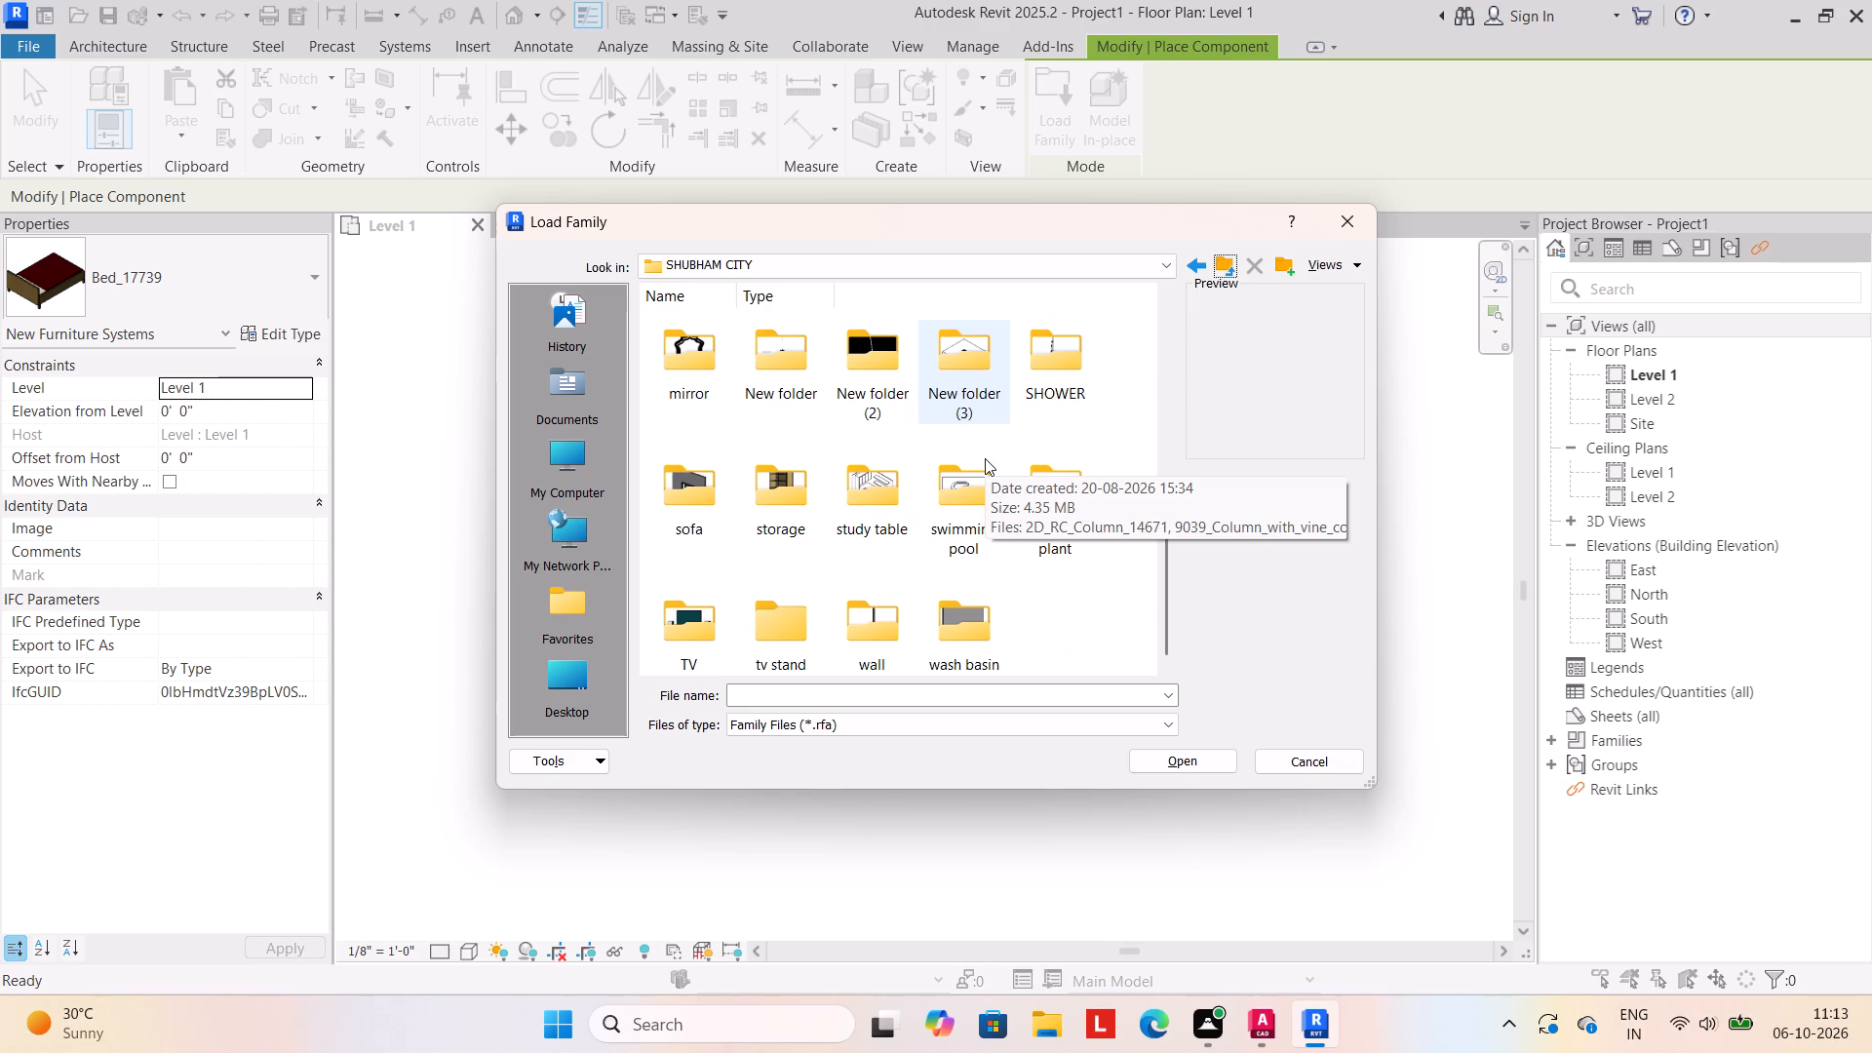
left_click(970, 621)
left_click(970, 615)
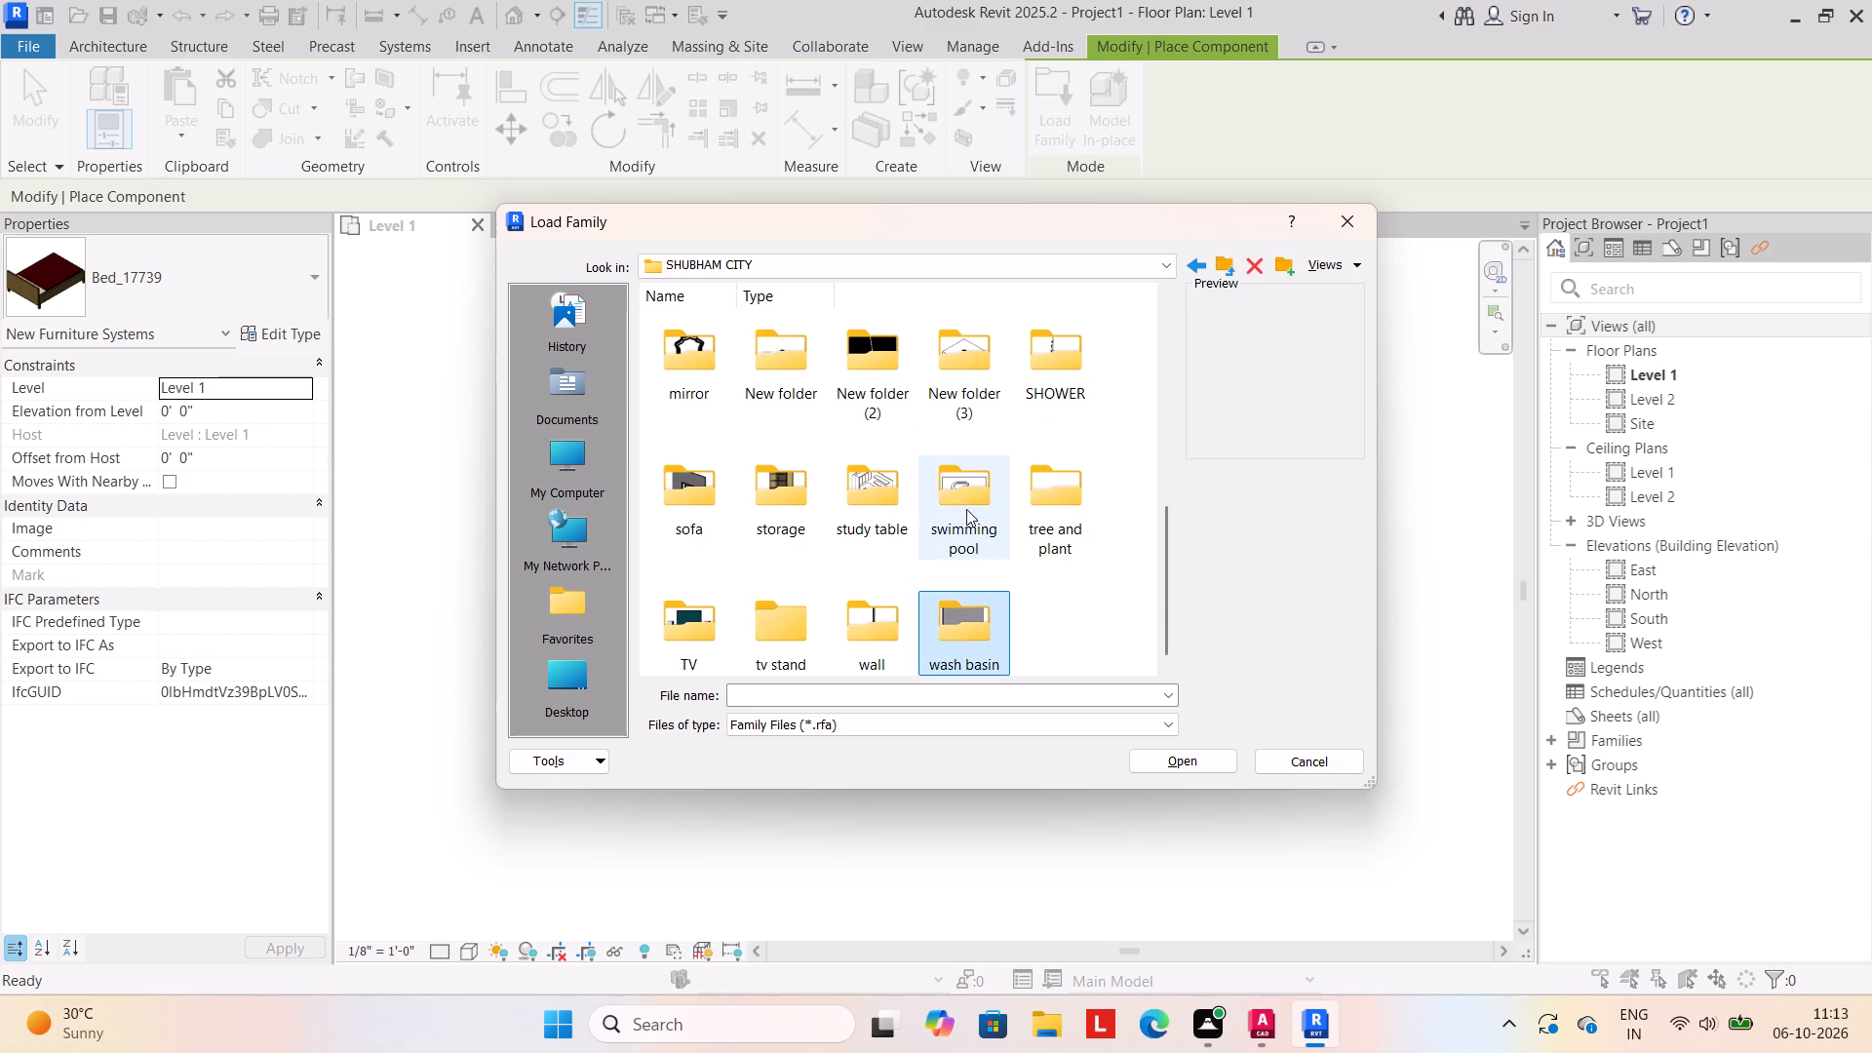
double_click(972, 627)
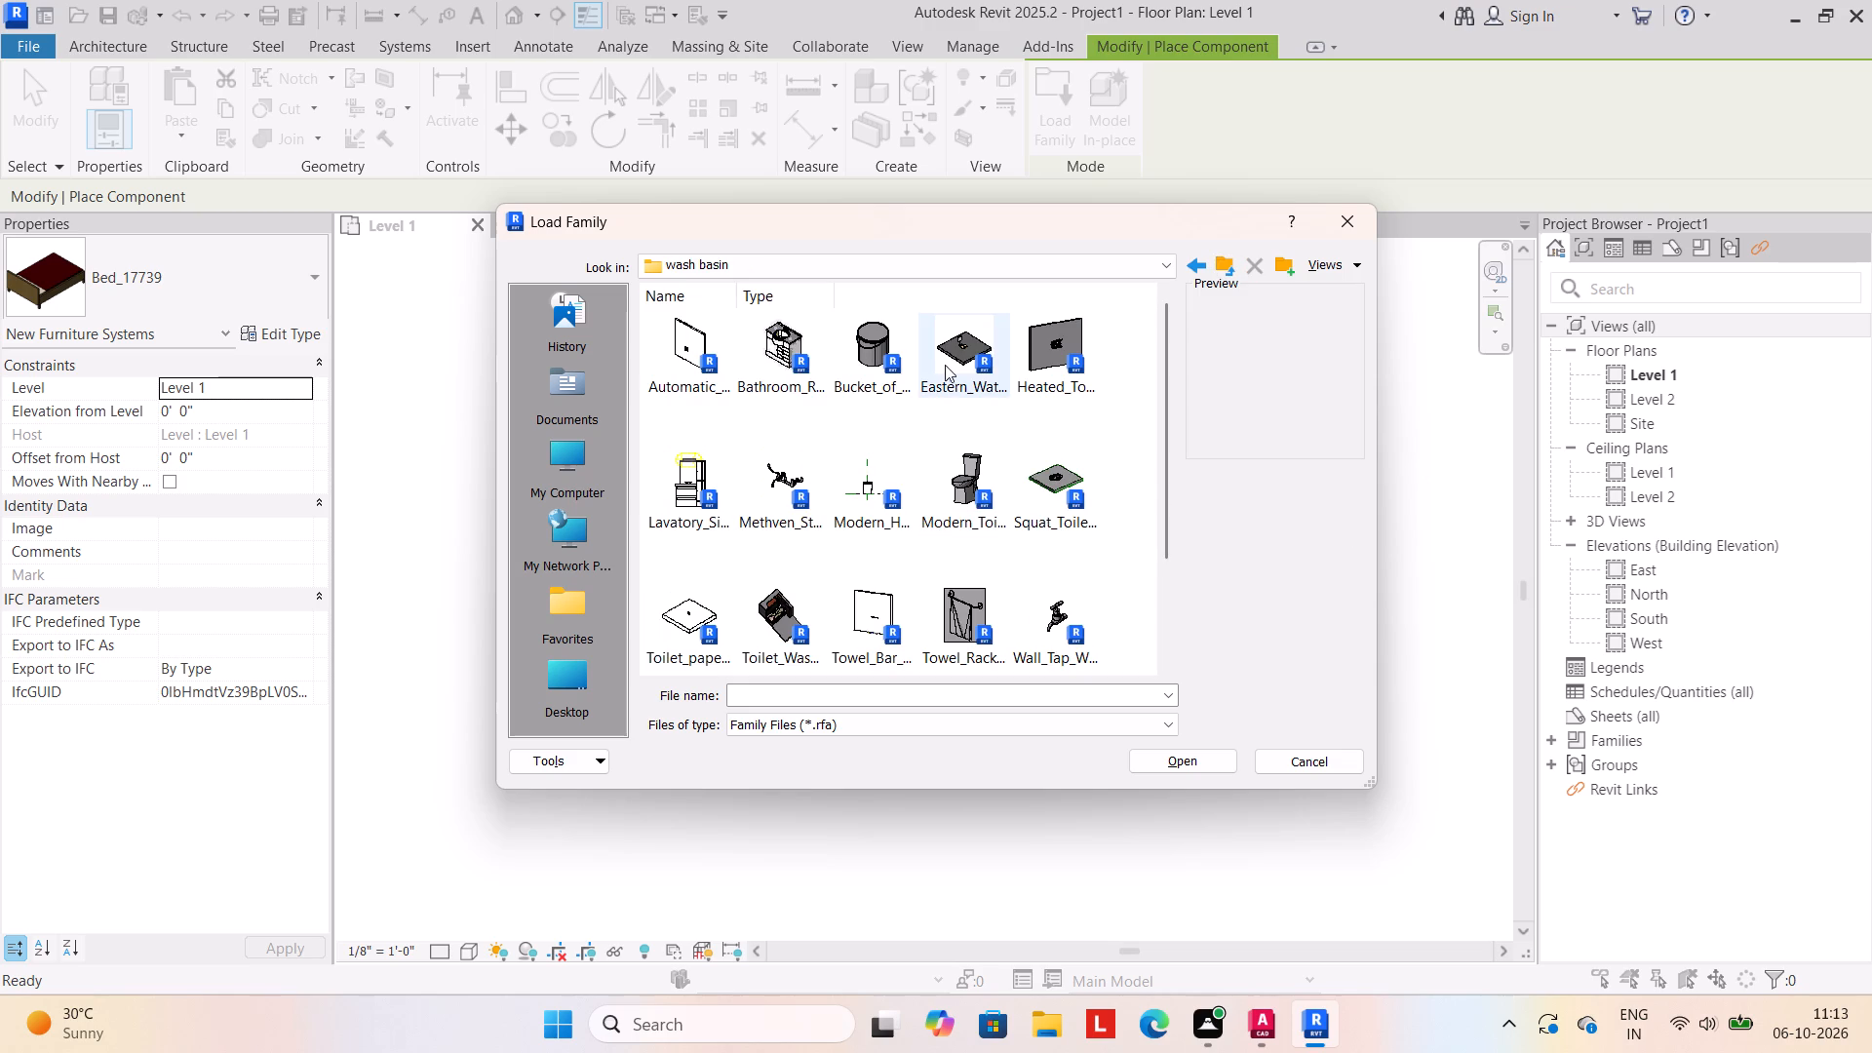
left_click(962, 485)
left_click(1182, 760)
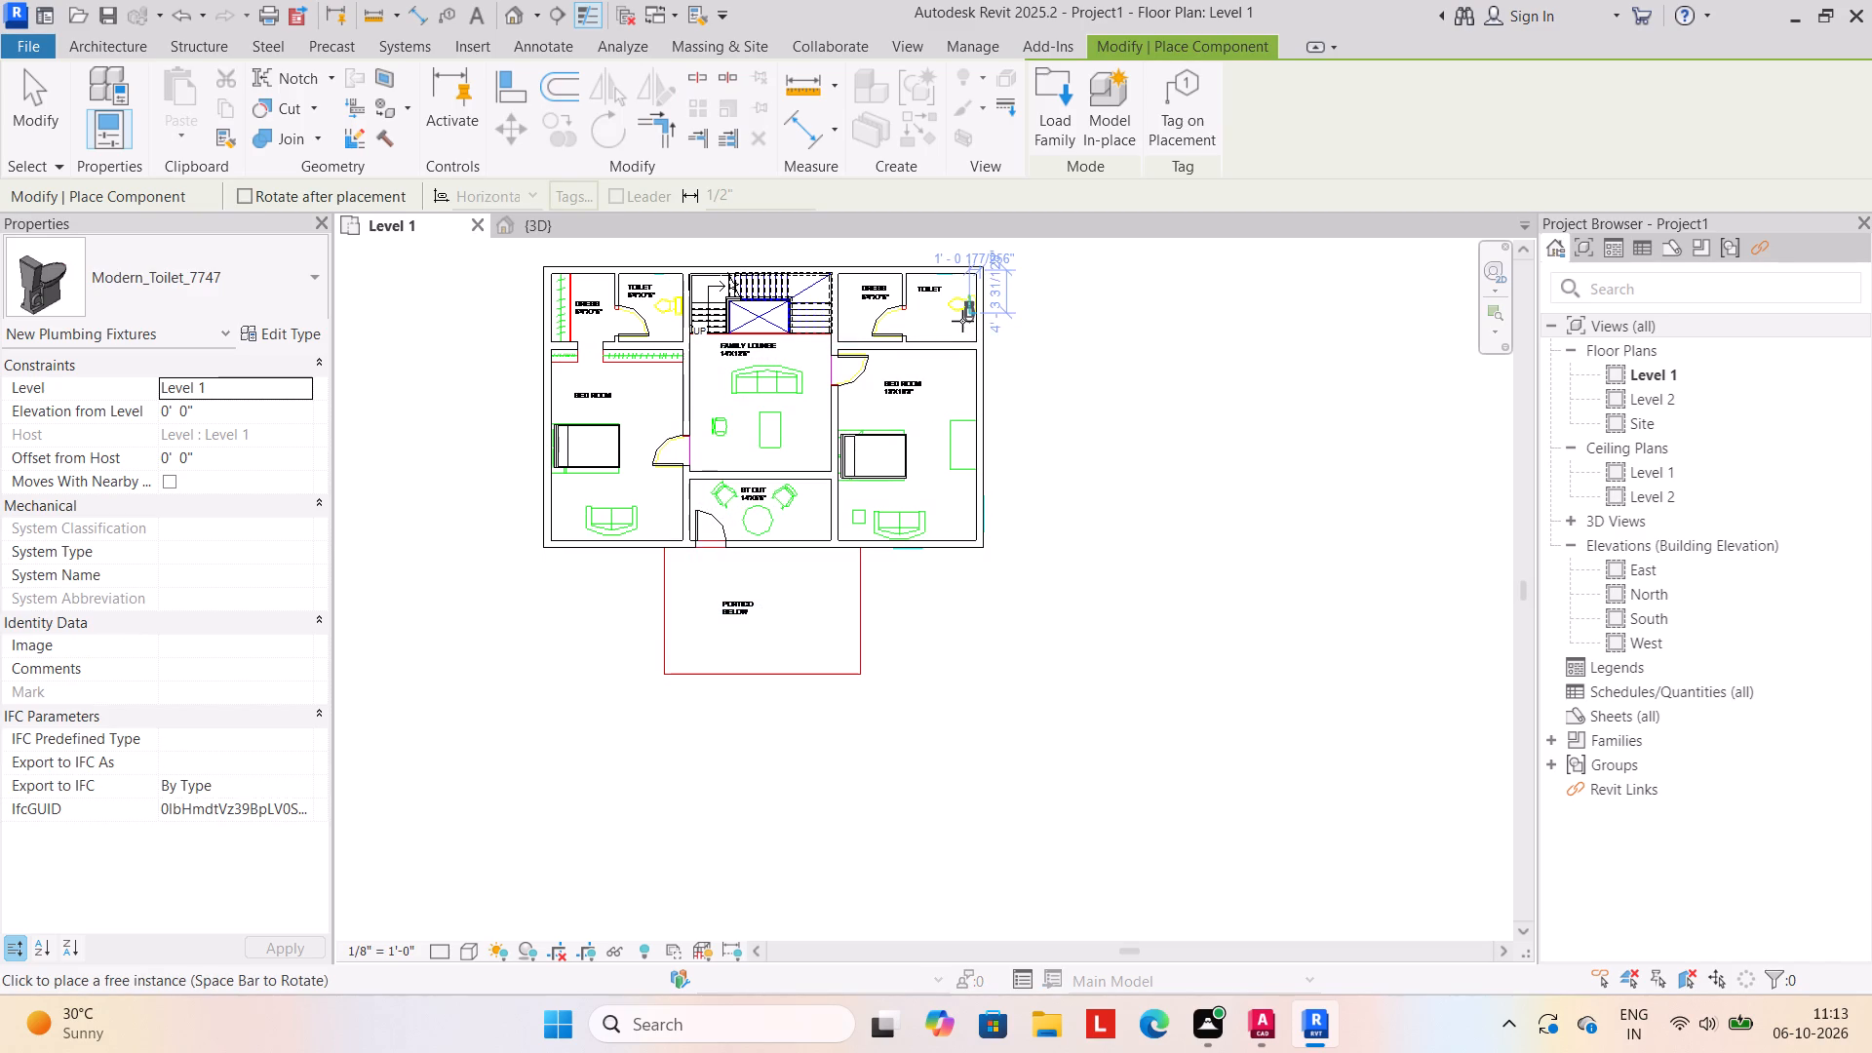
Rotate the Modern_Toilet_7747 so its tank backs onto the right exterior wall and place it over the WC outline in the right-hand toilet.
key("space")
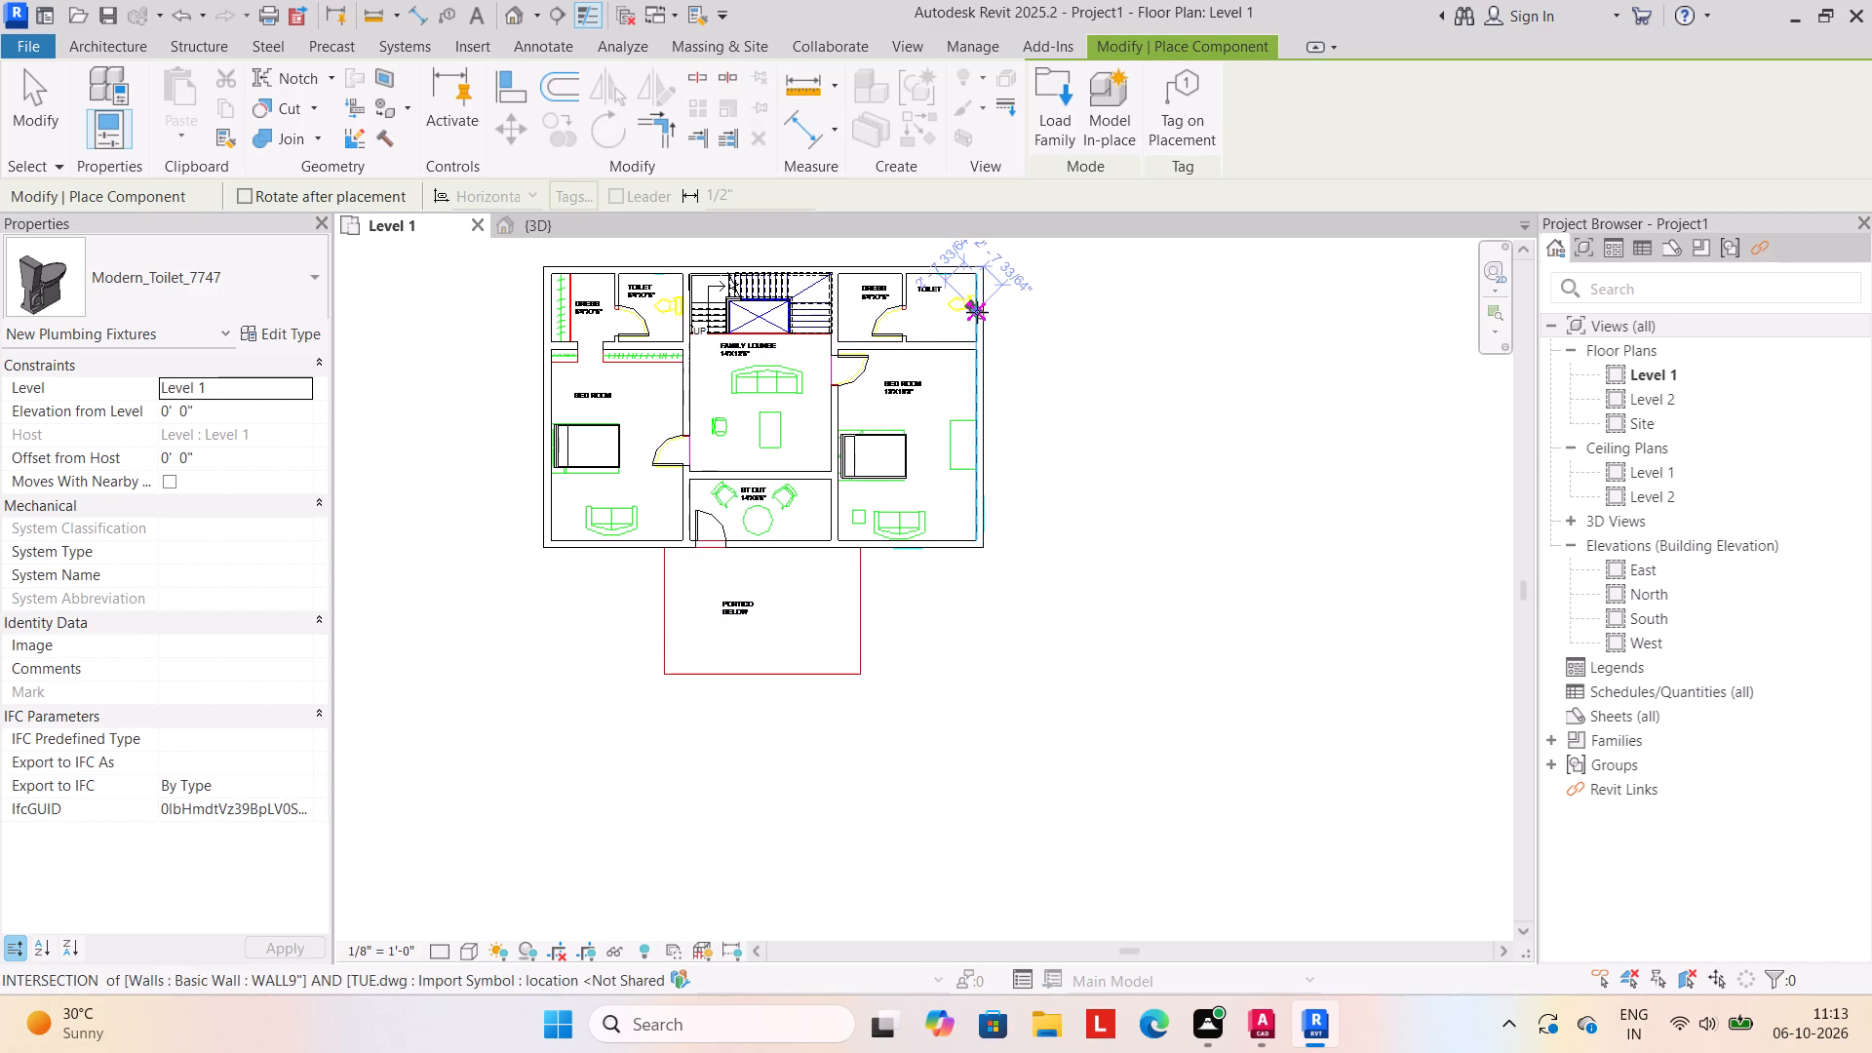
scroll(977, 312, "up", 4)
key("space")
key("space")
key("space")
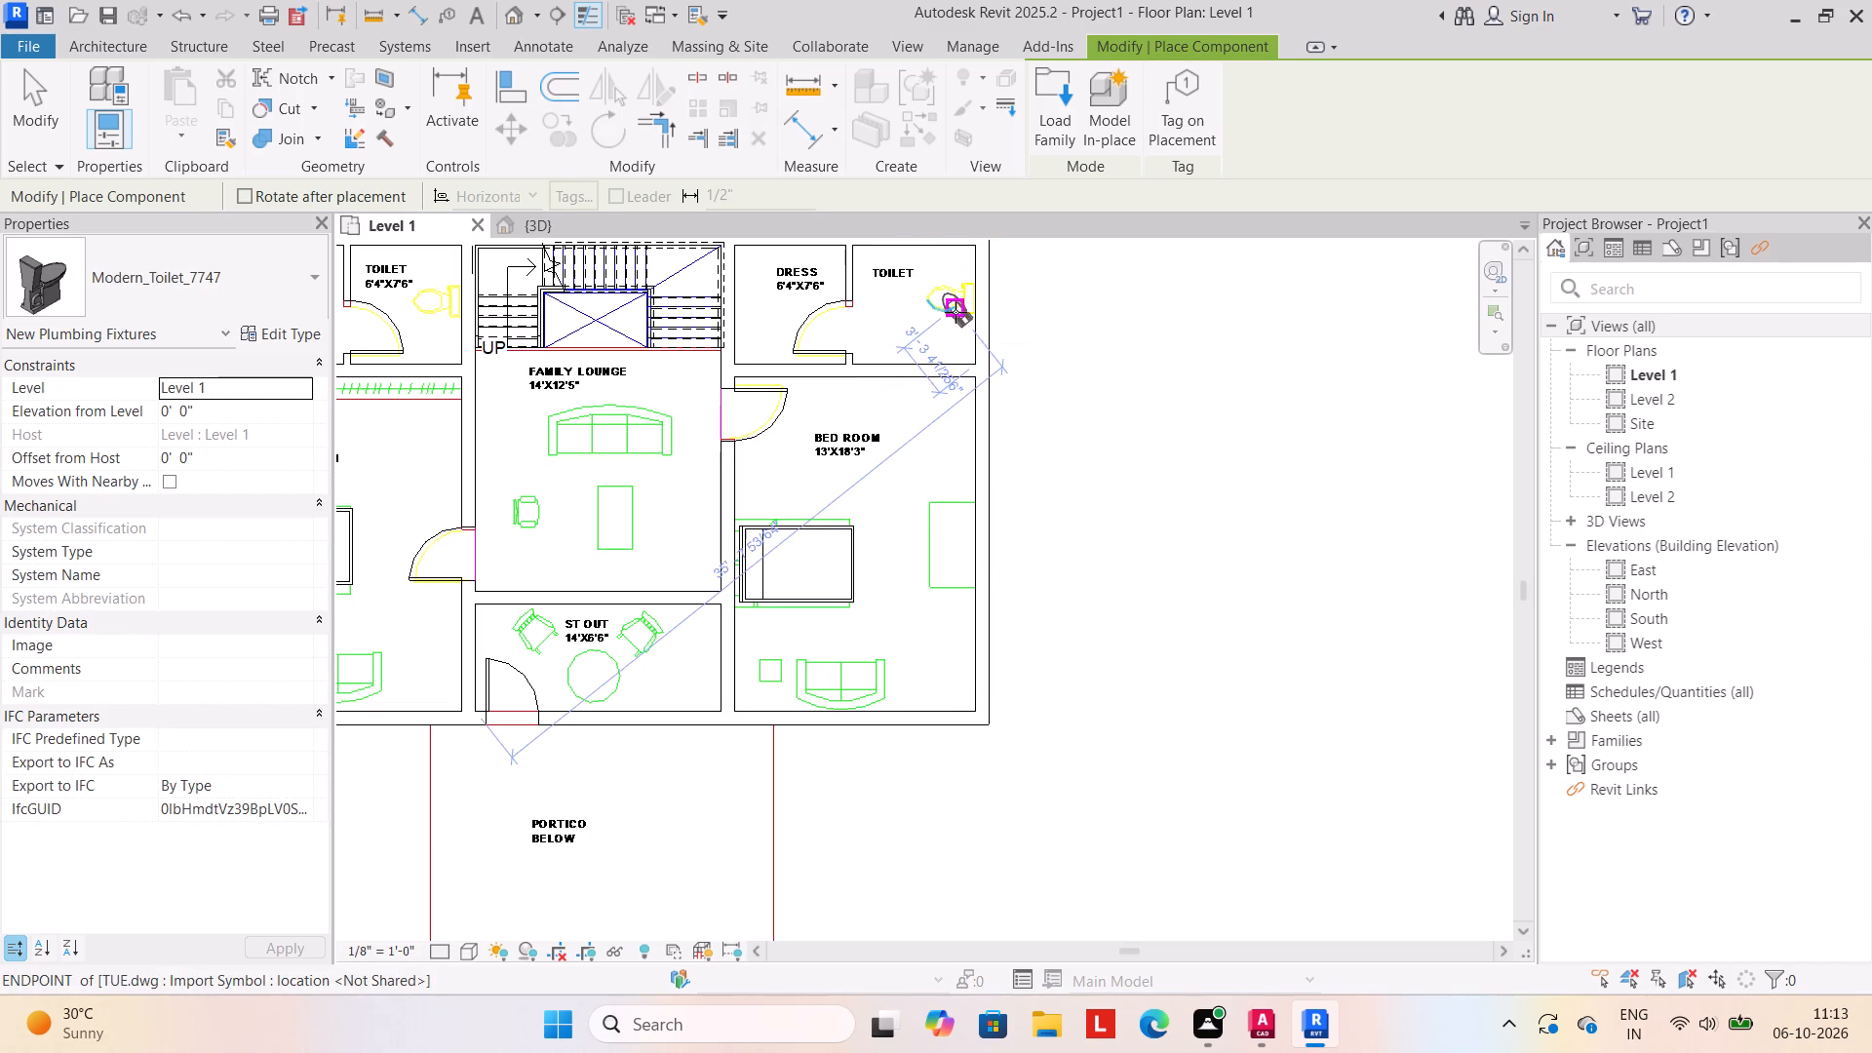
key("space")
key("space")
key("space")
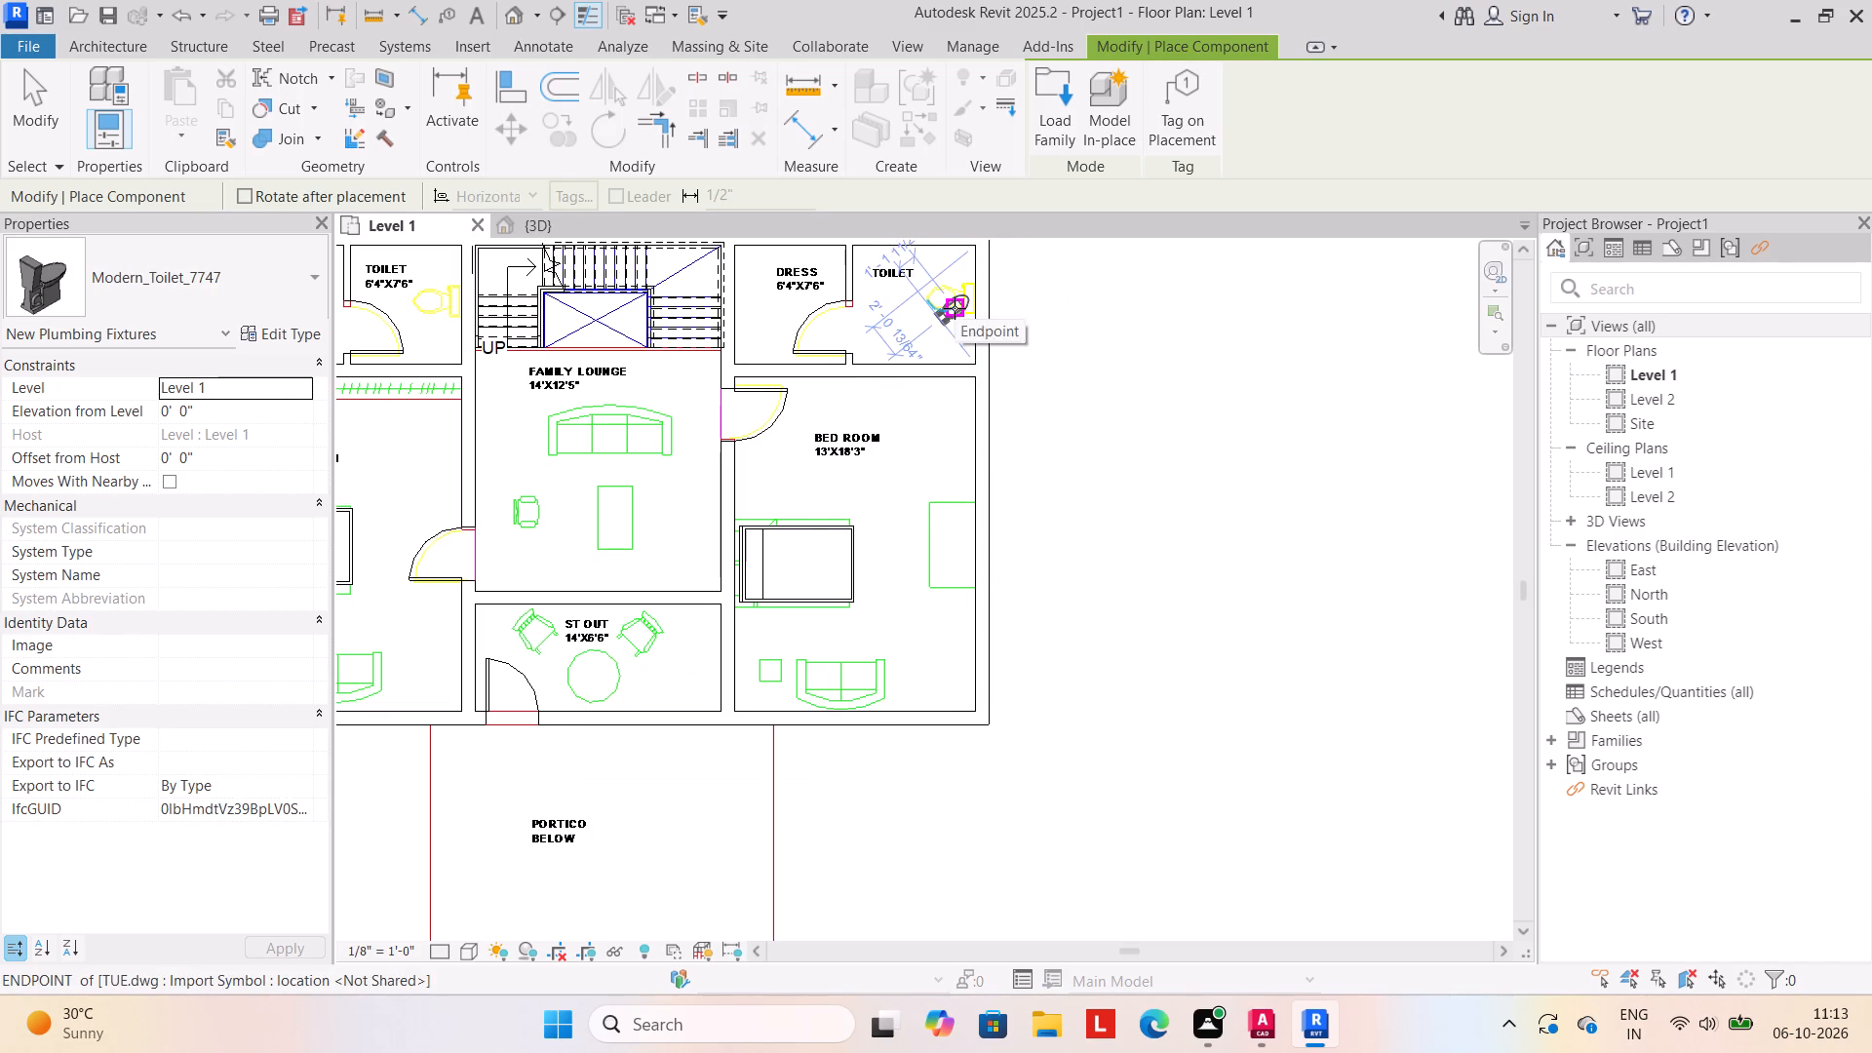
key("space")
key("space")
scroll(939, 293, "up", 5)
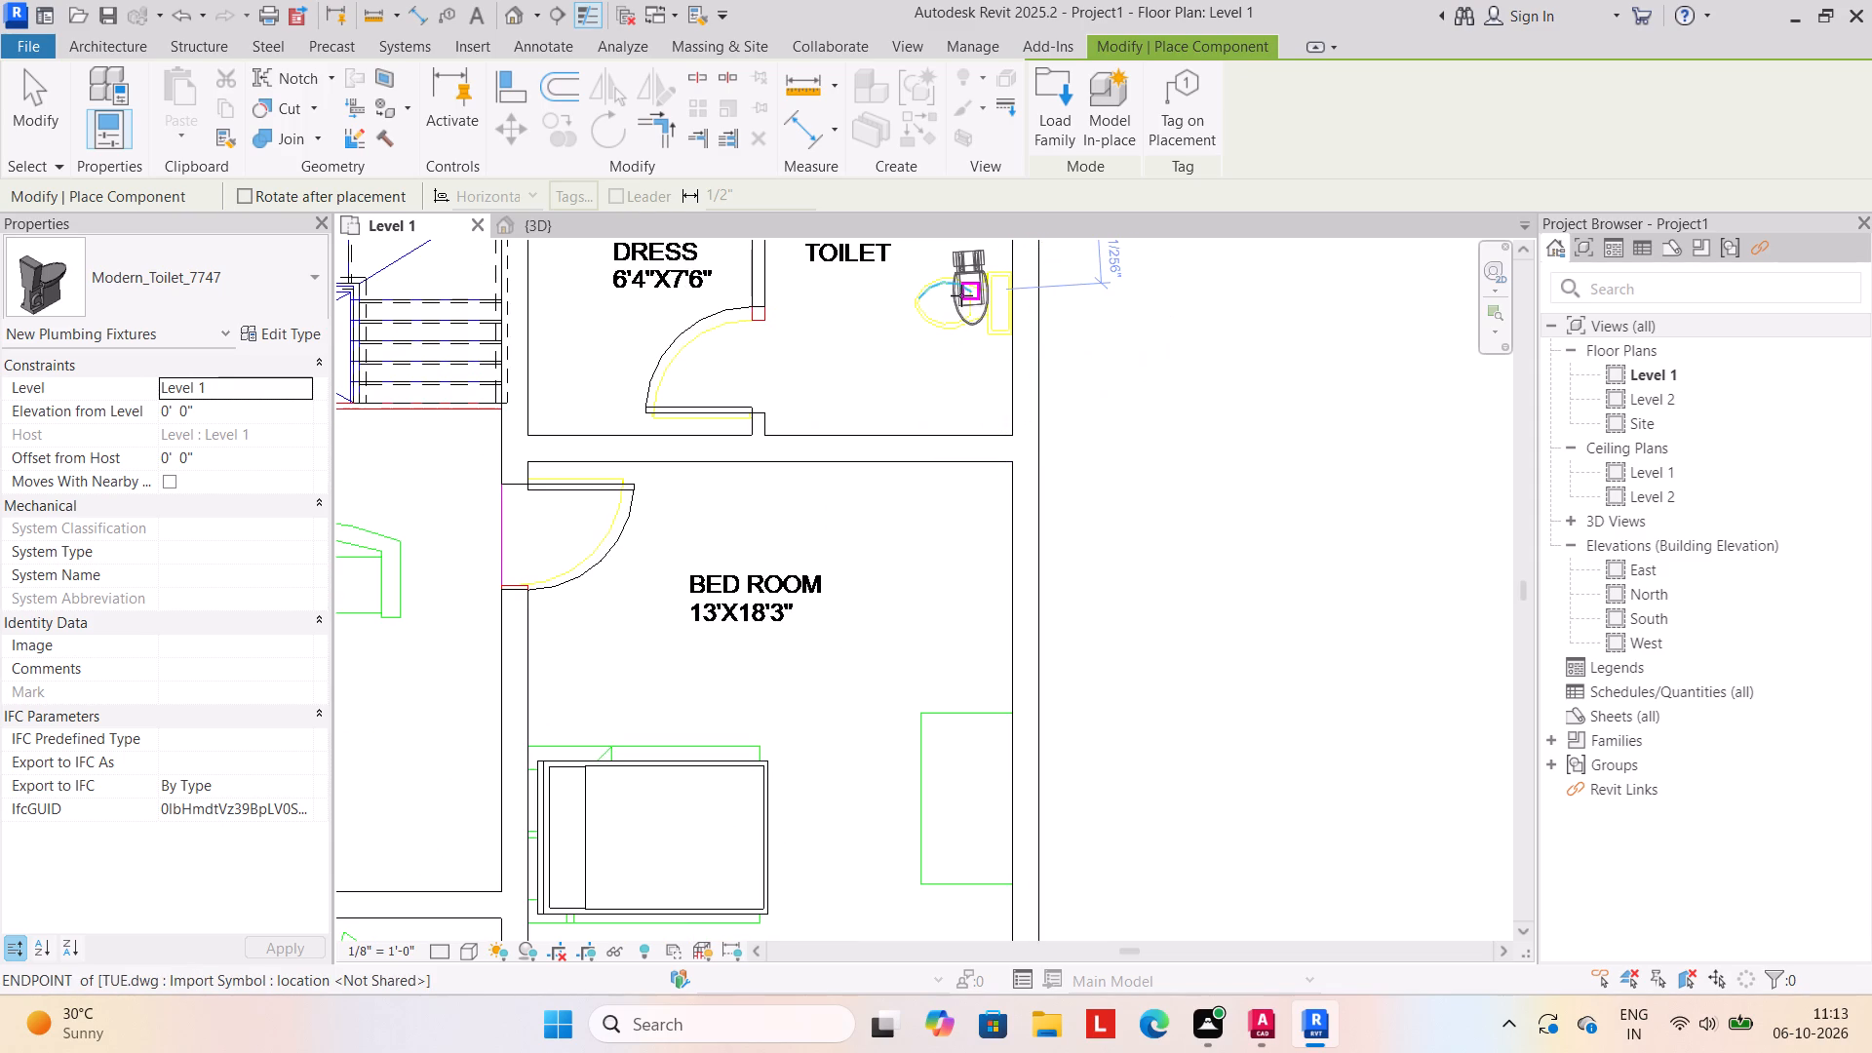
key("space")
key("space")
key("space")
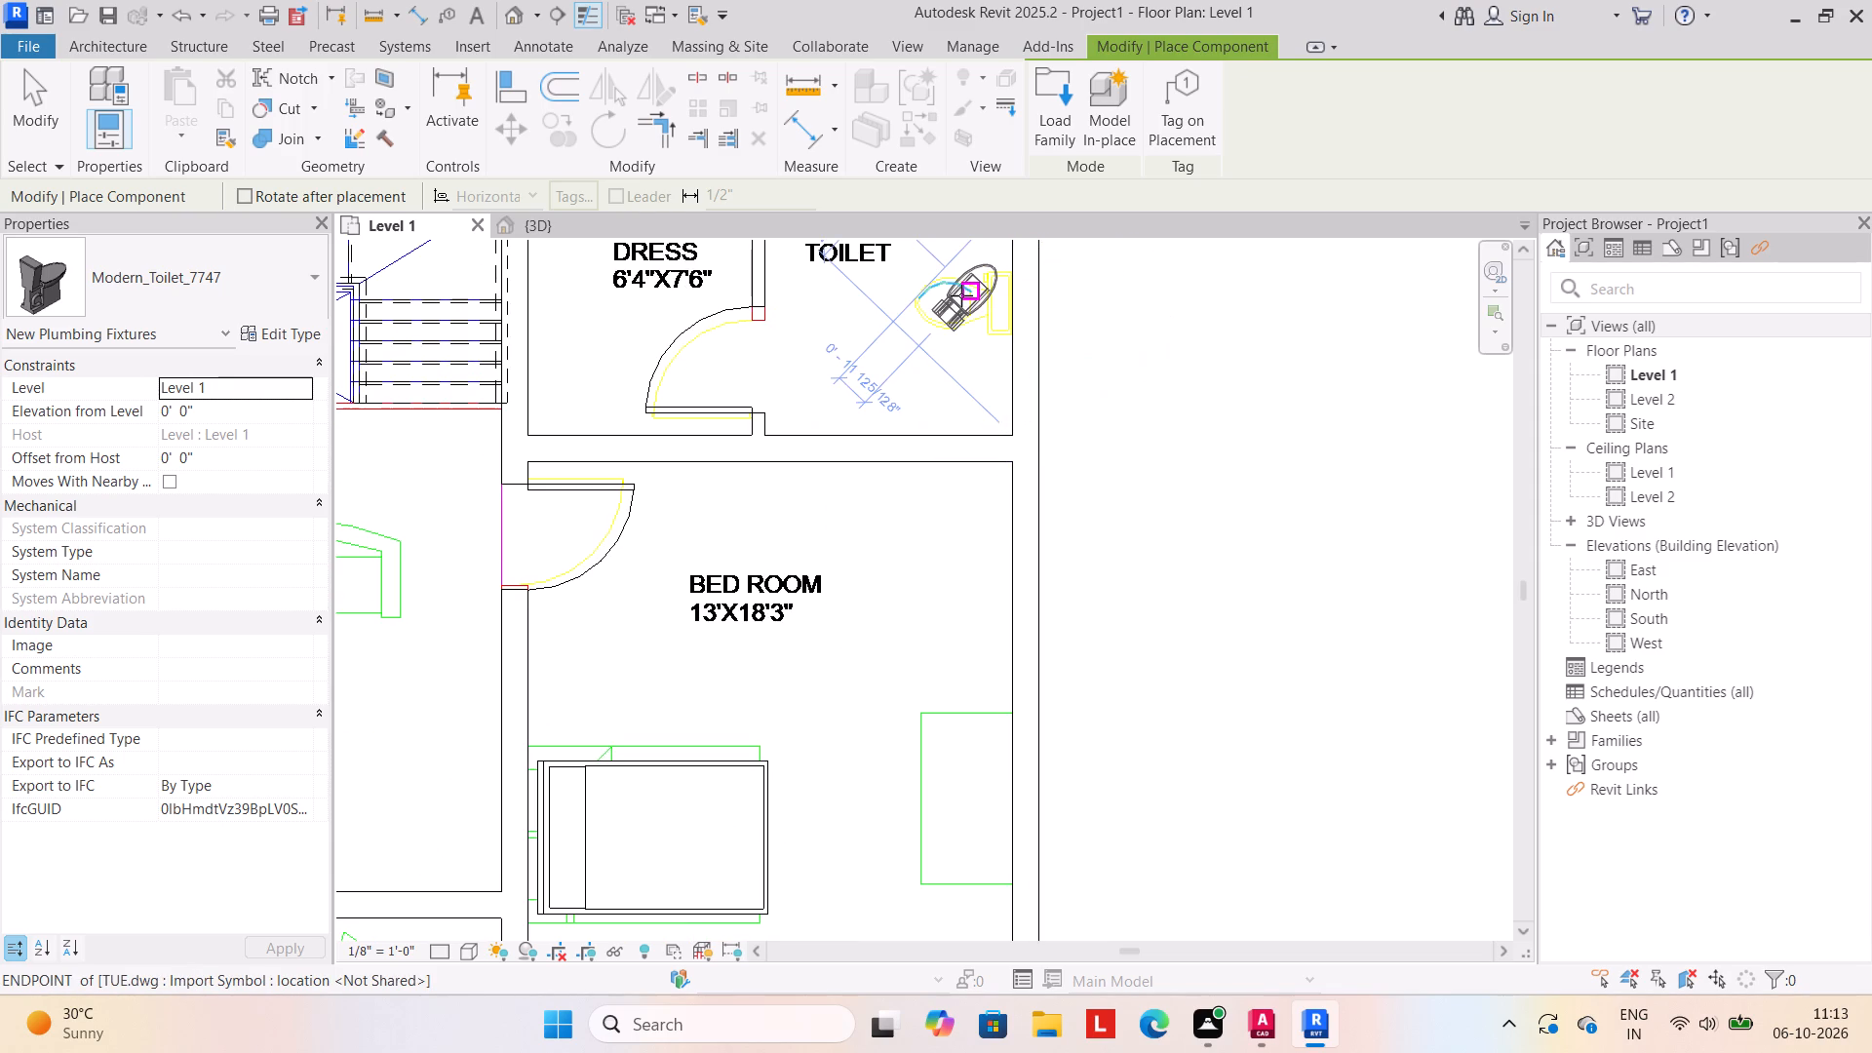
key("space")
key("space")
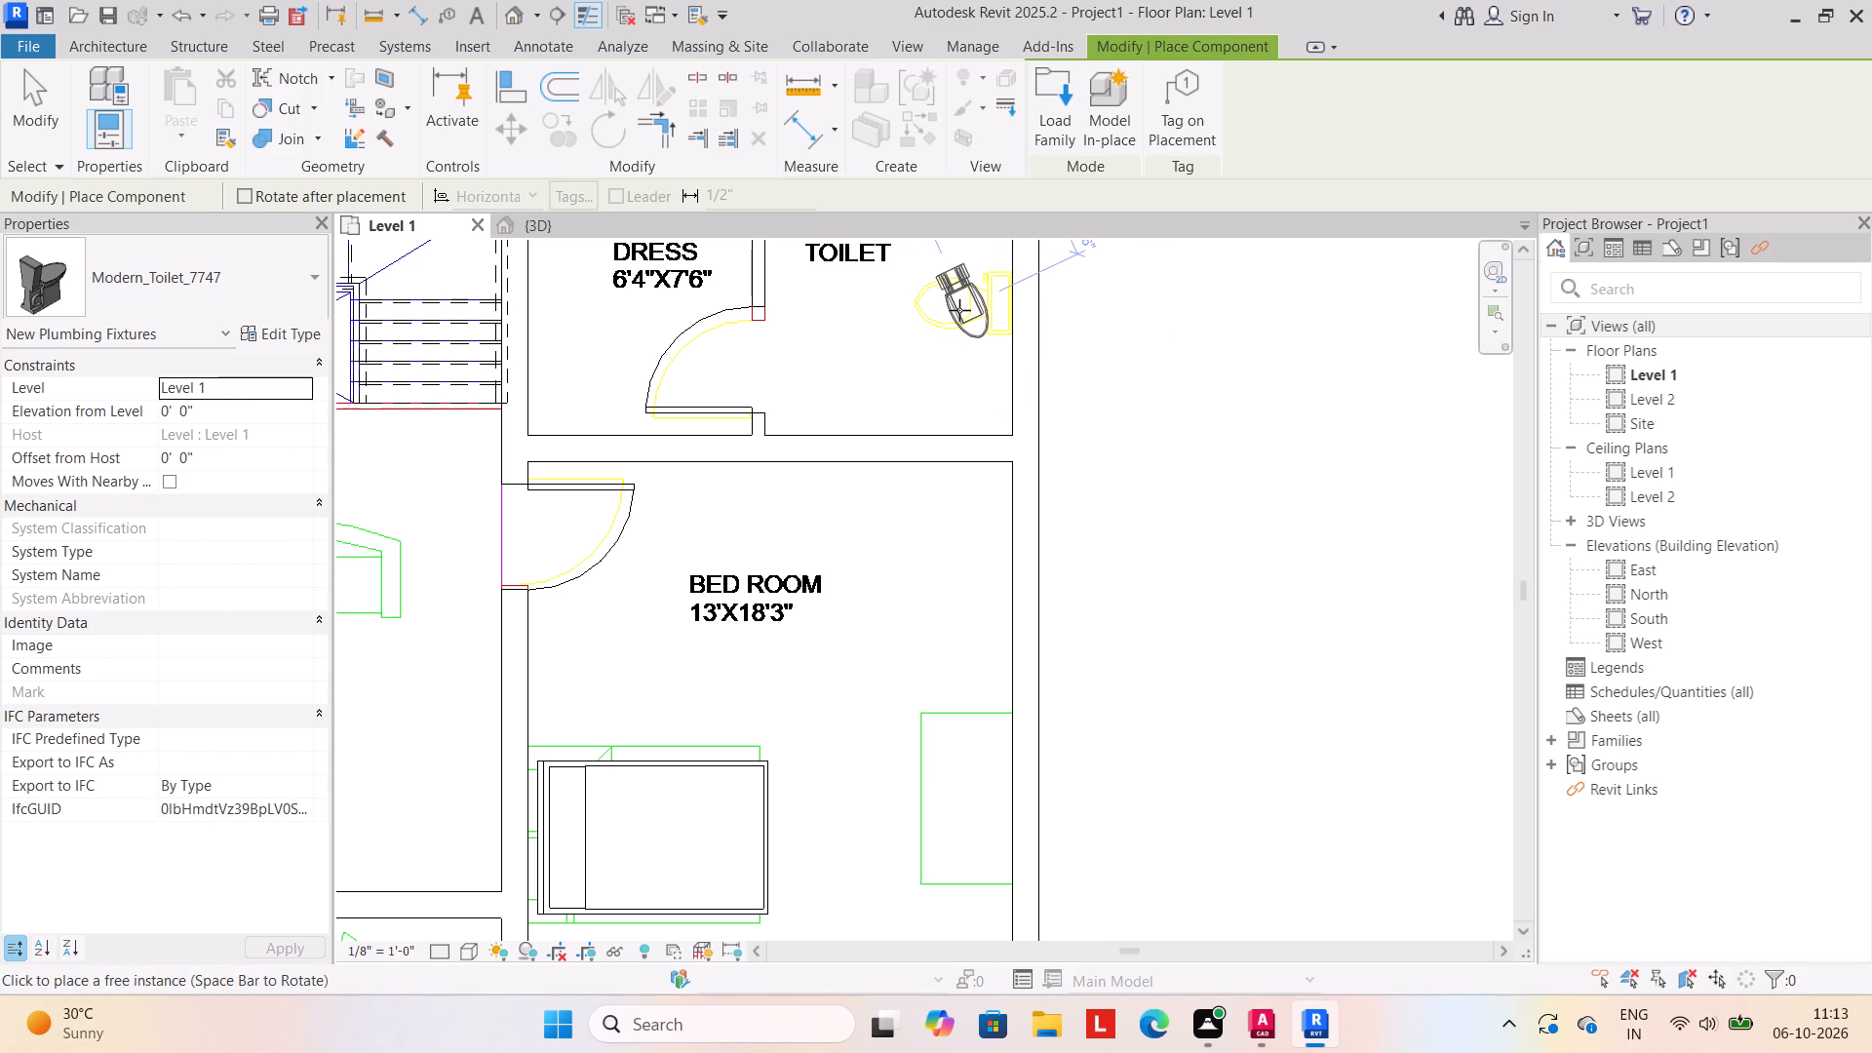
scroll(959, 310, "up", 3)
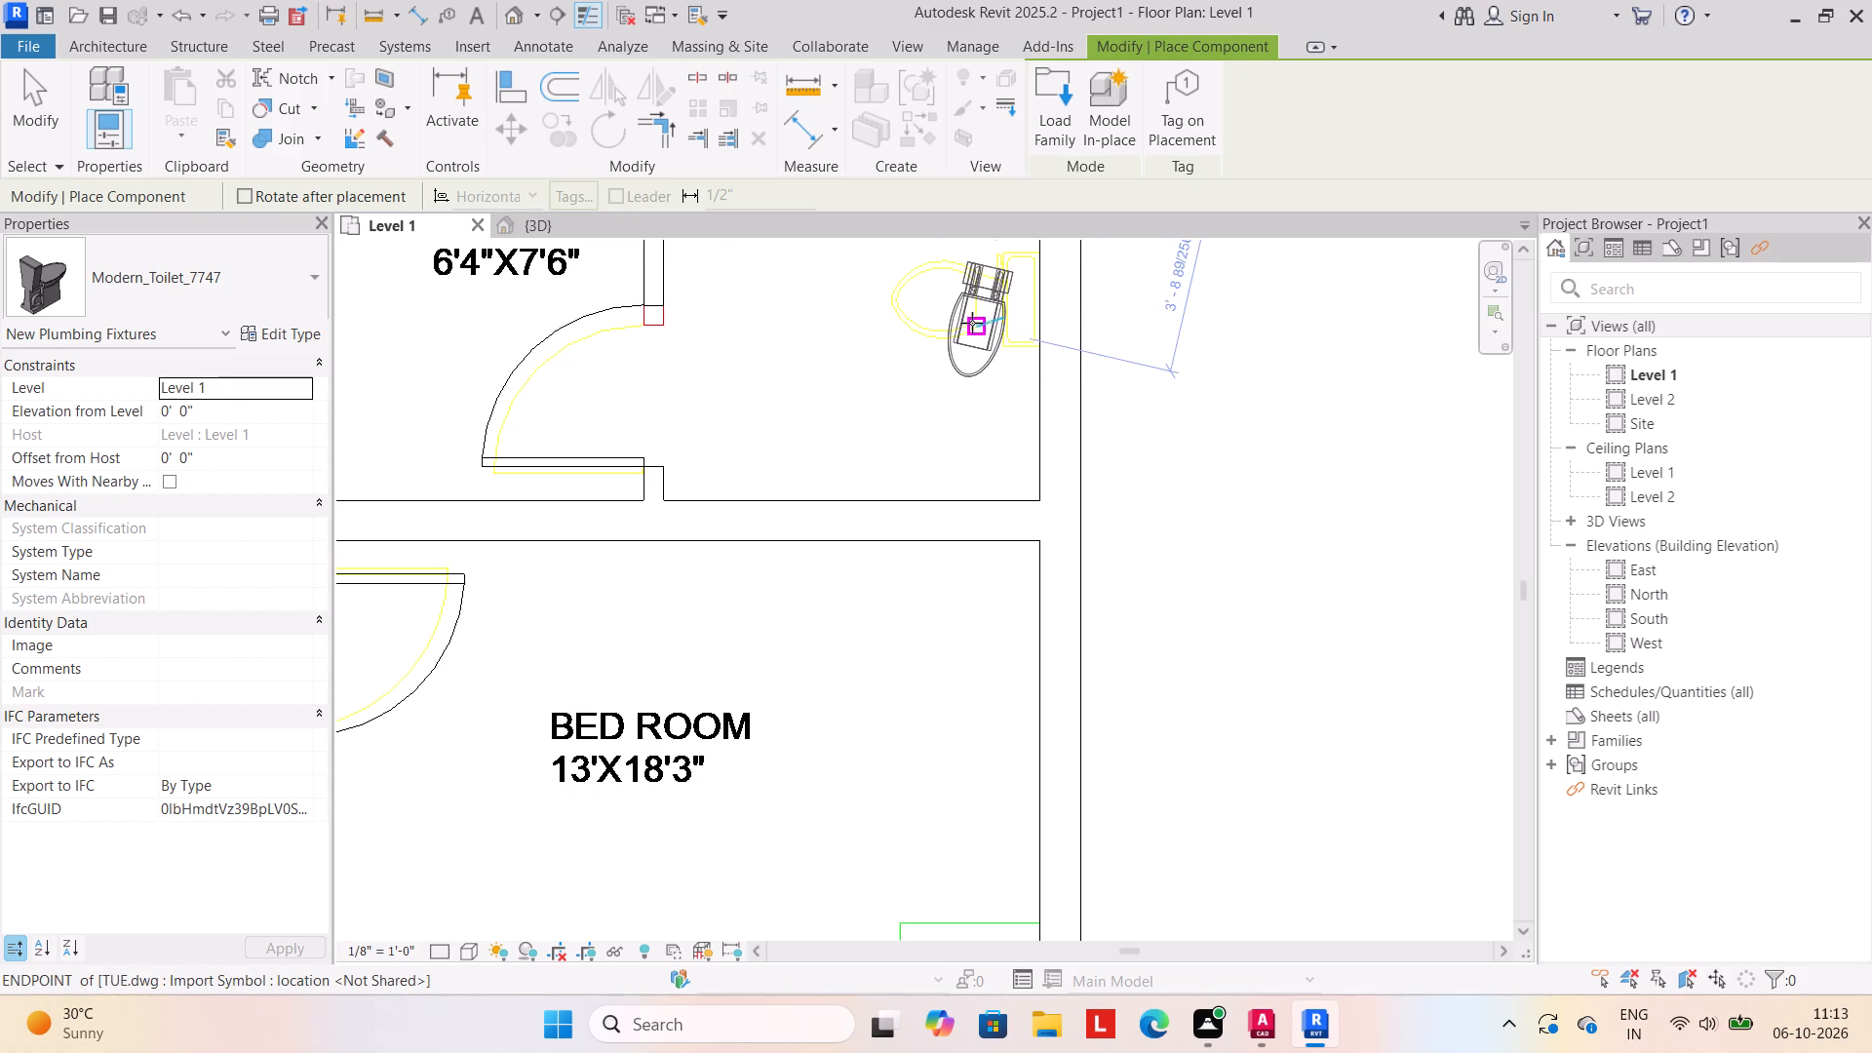
key("space")
key("space")
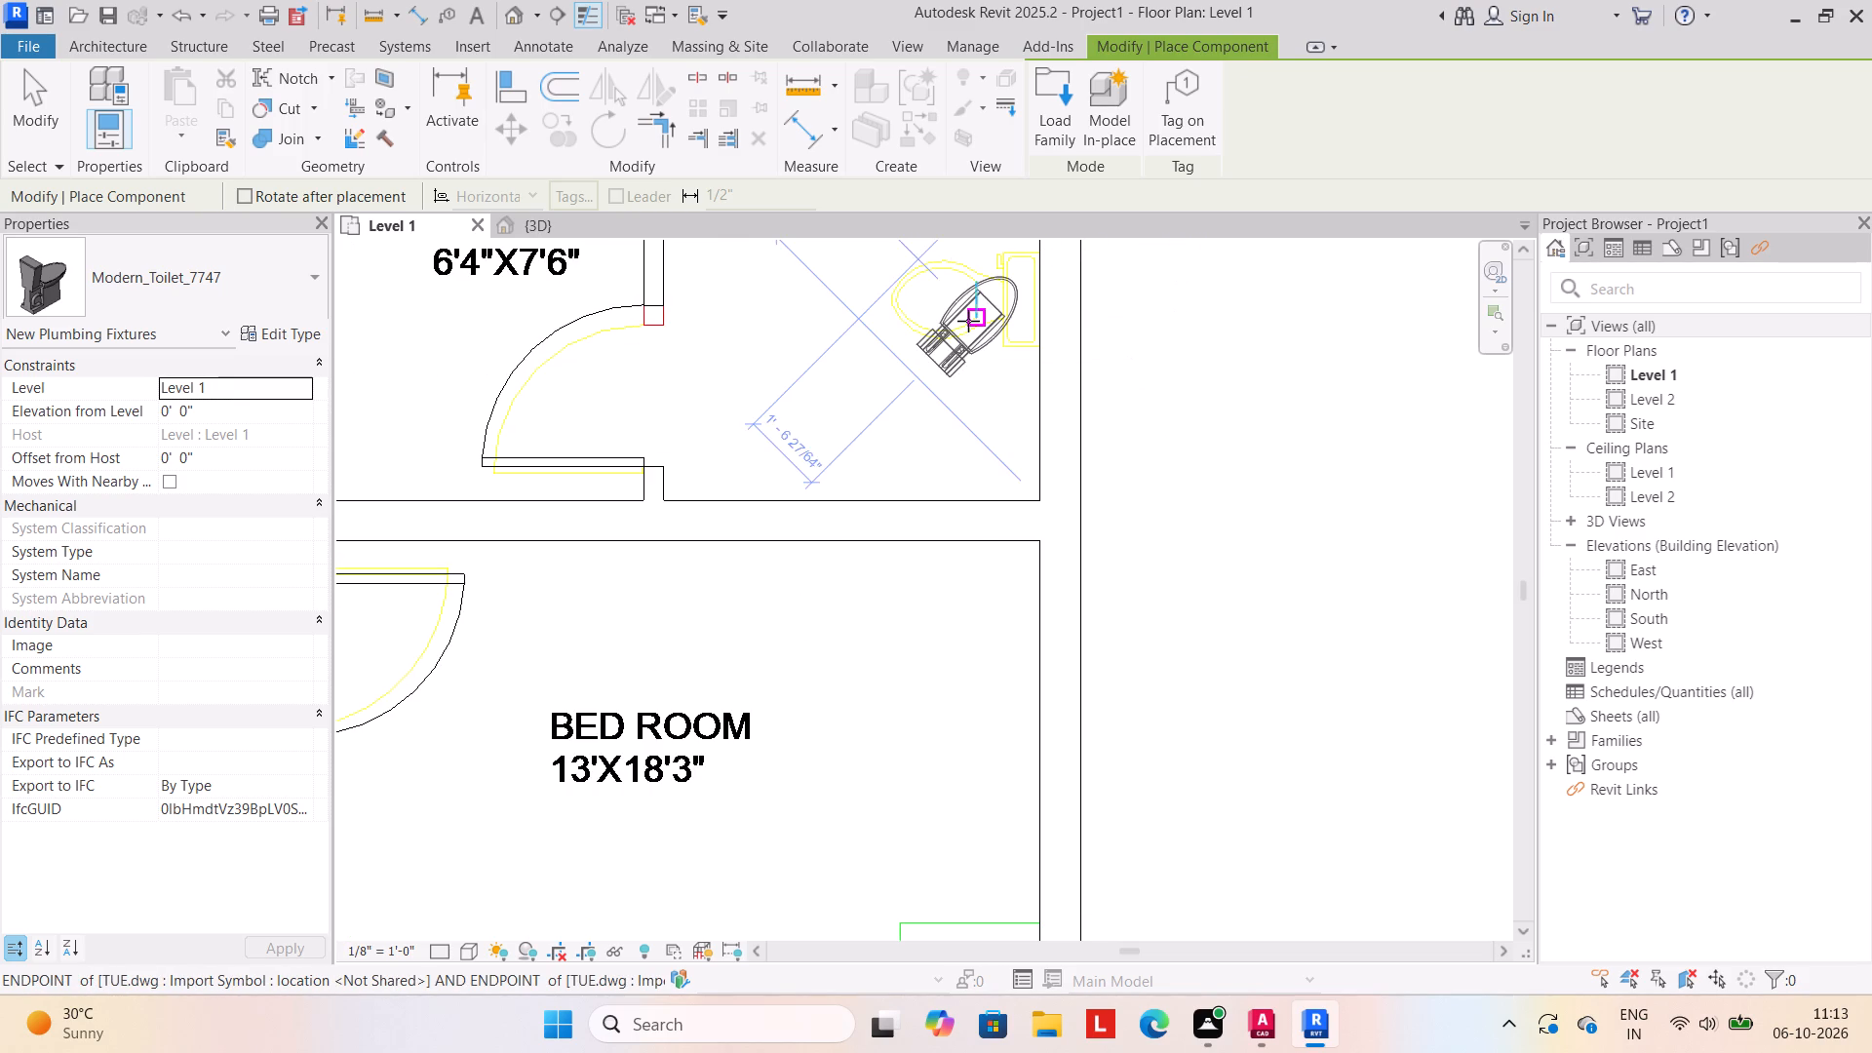
key("space")
key("space")
key("space")
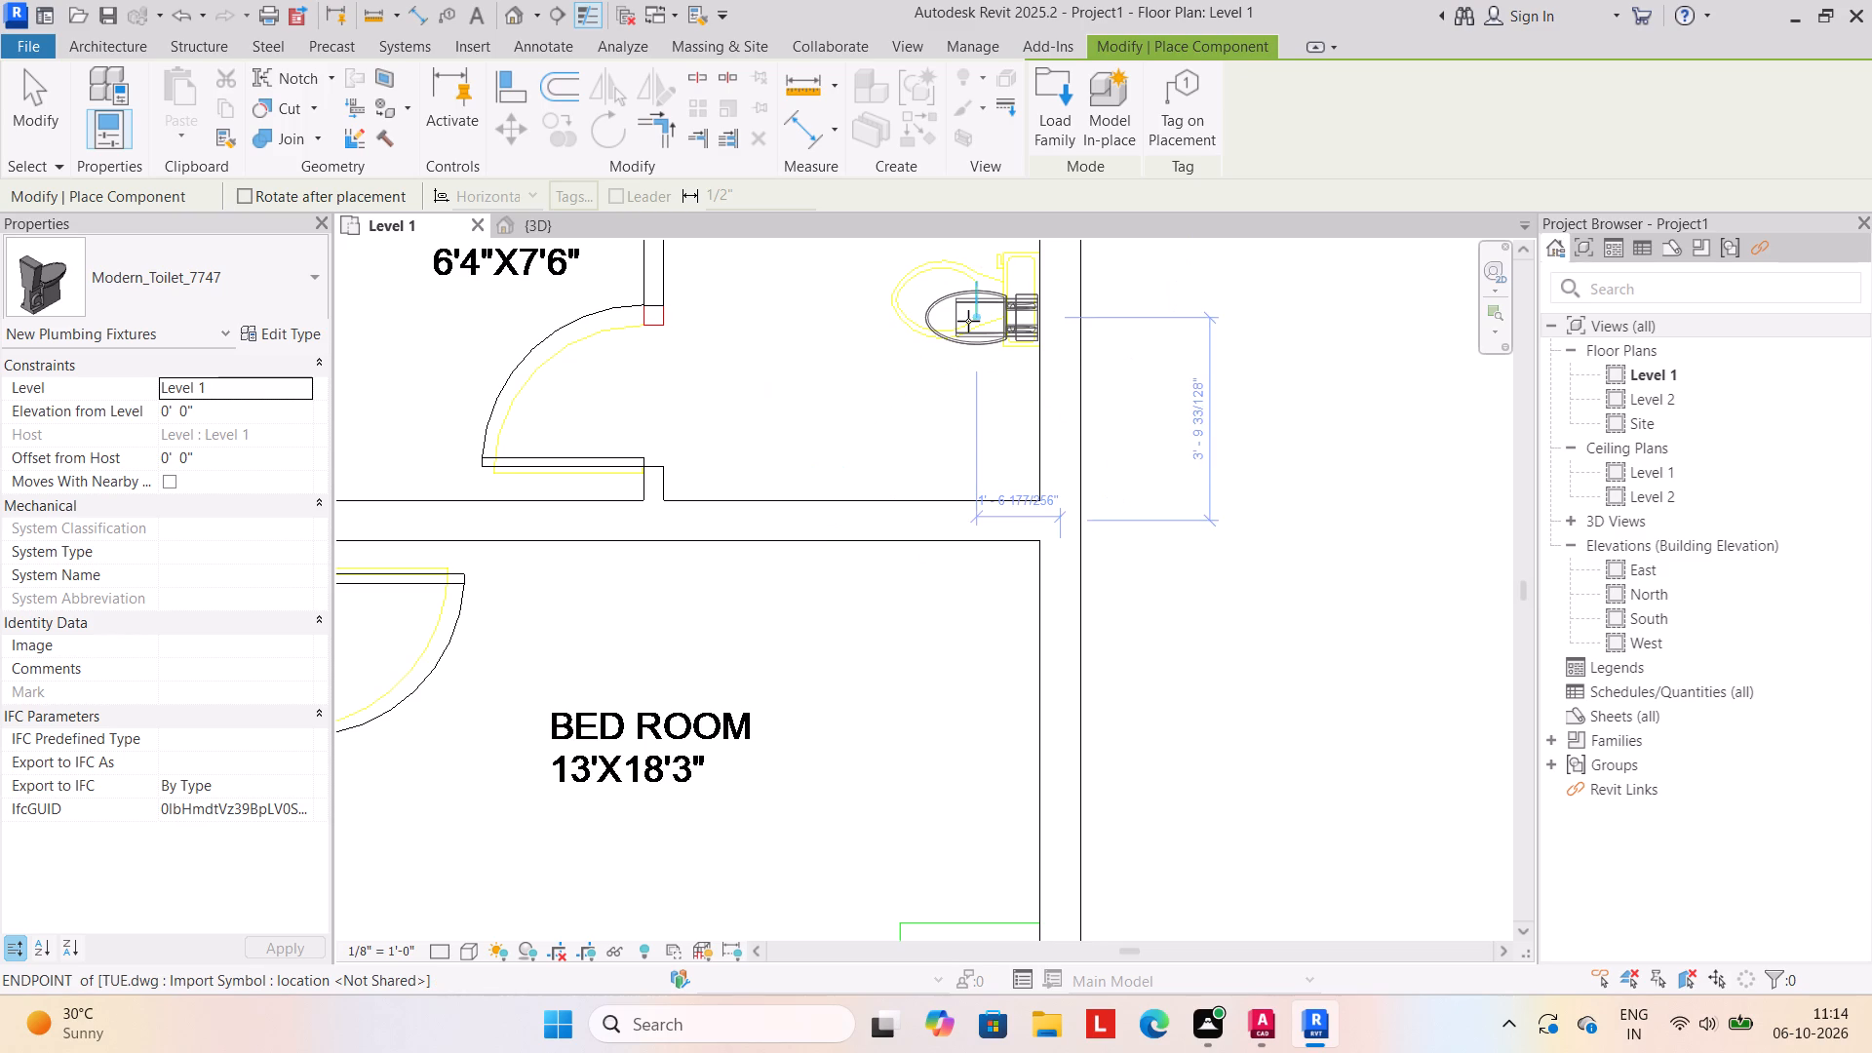
left_click(970, 304)
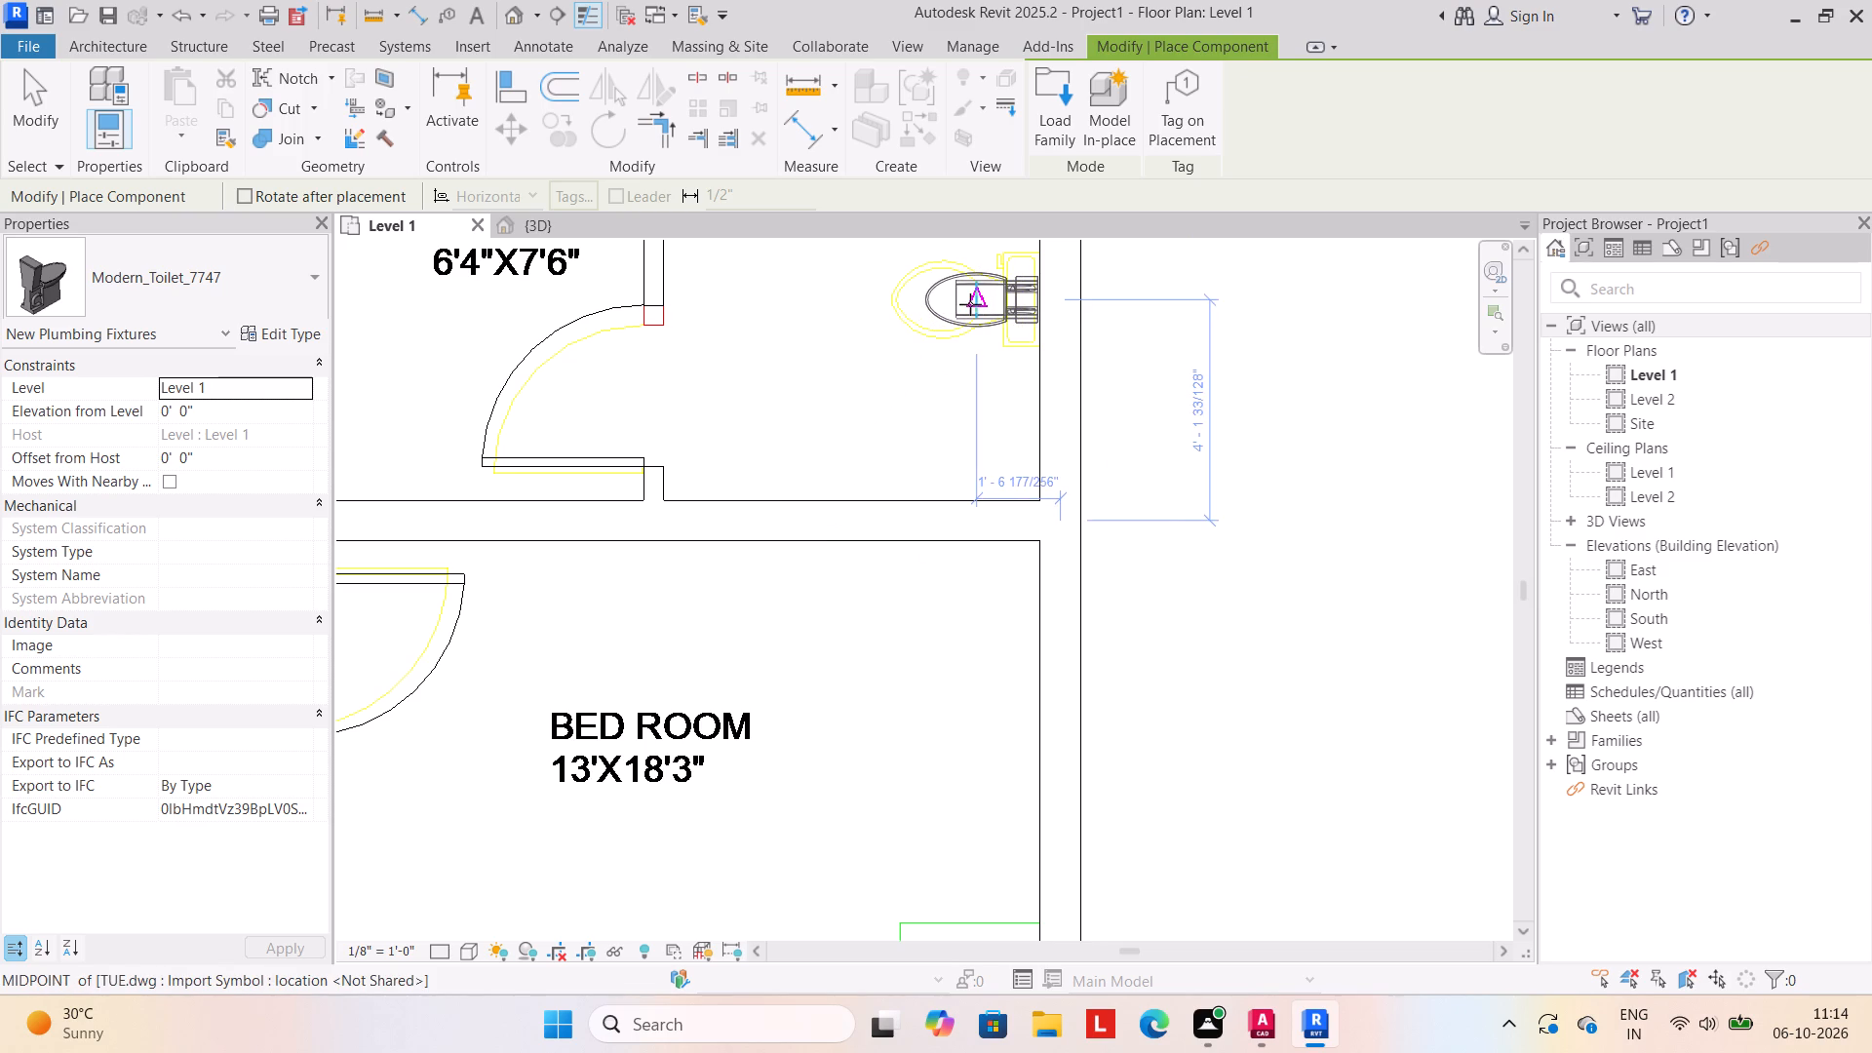
scroll(939, 374, "down", 7)
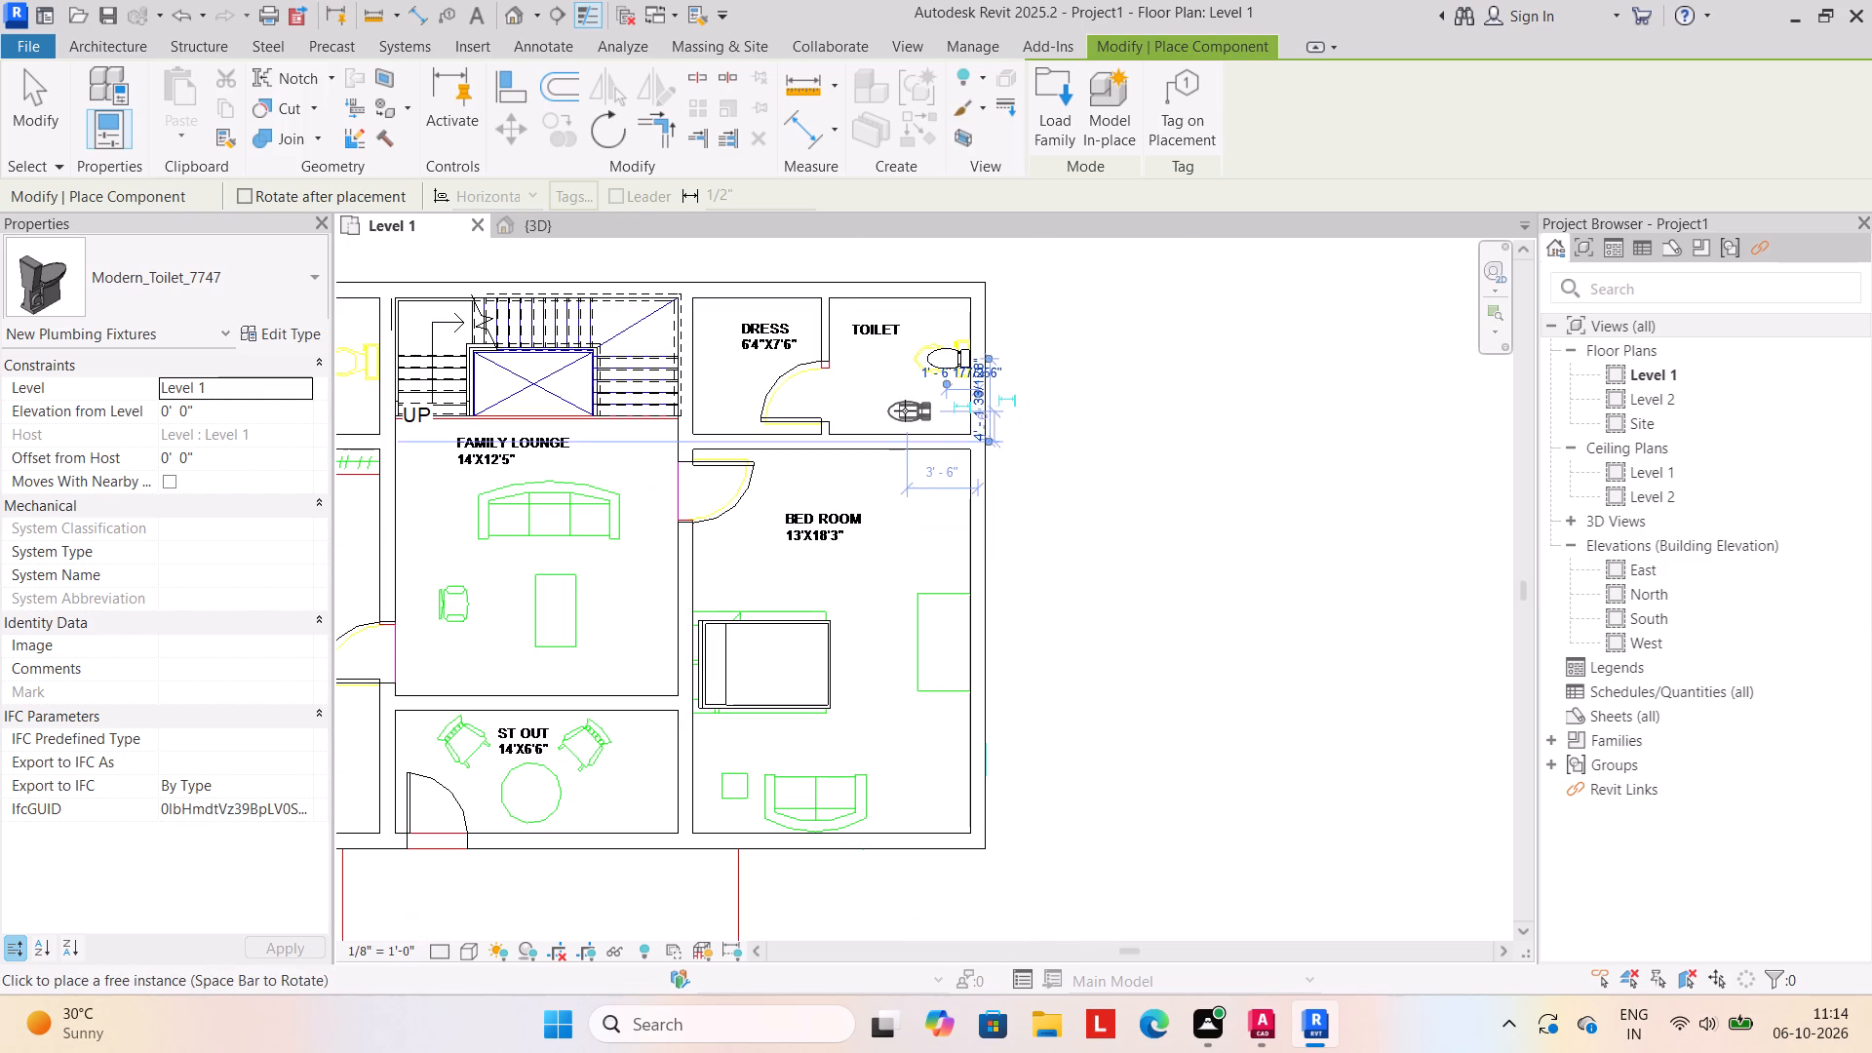
key("Escape")
scroll(868, 448, "down", 1)
key("Escape")
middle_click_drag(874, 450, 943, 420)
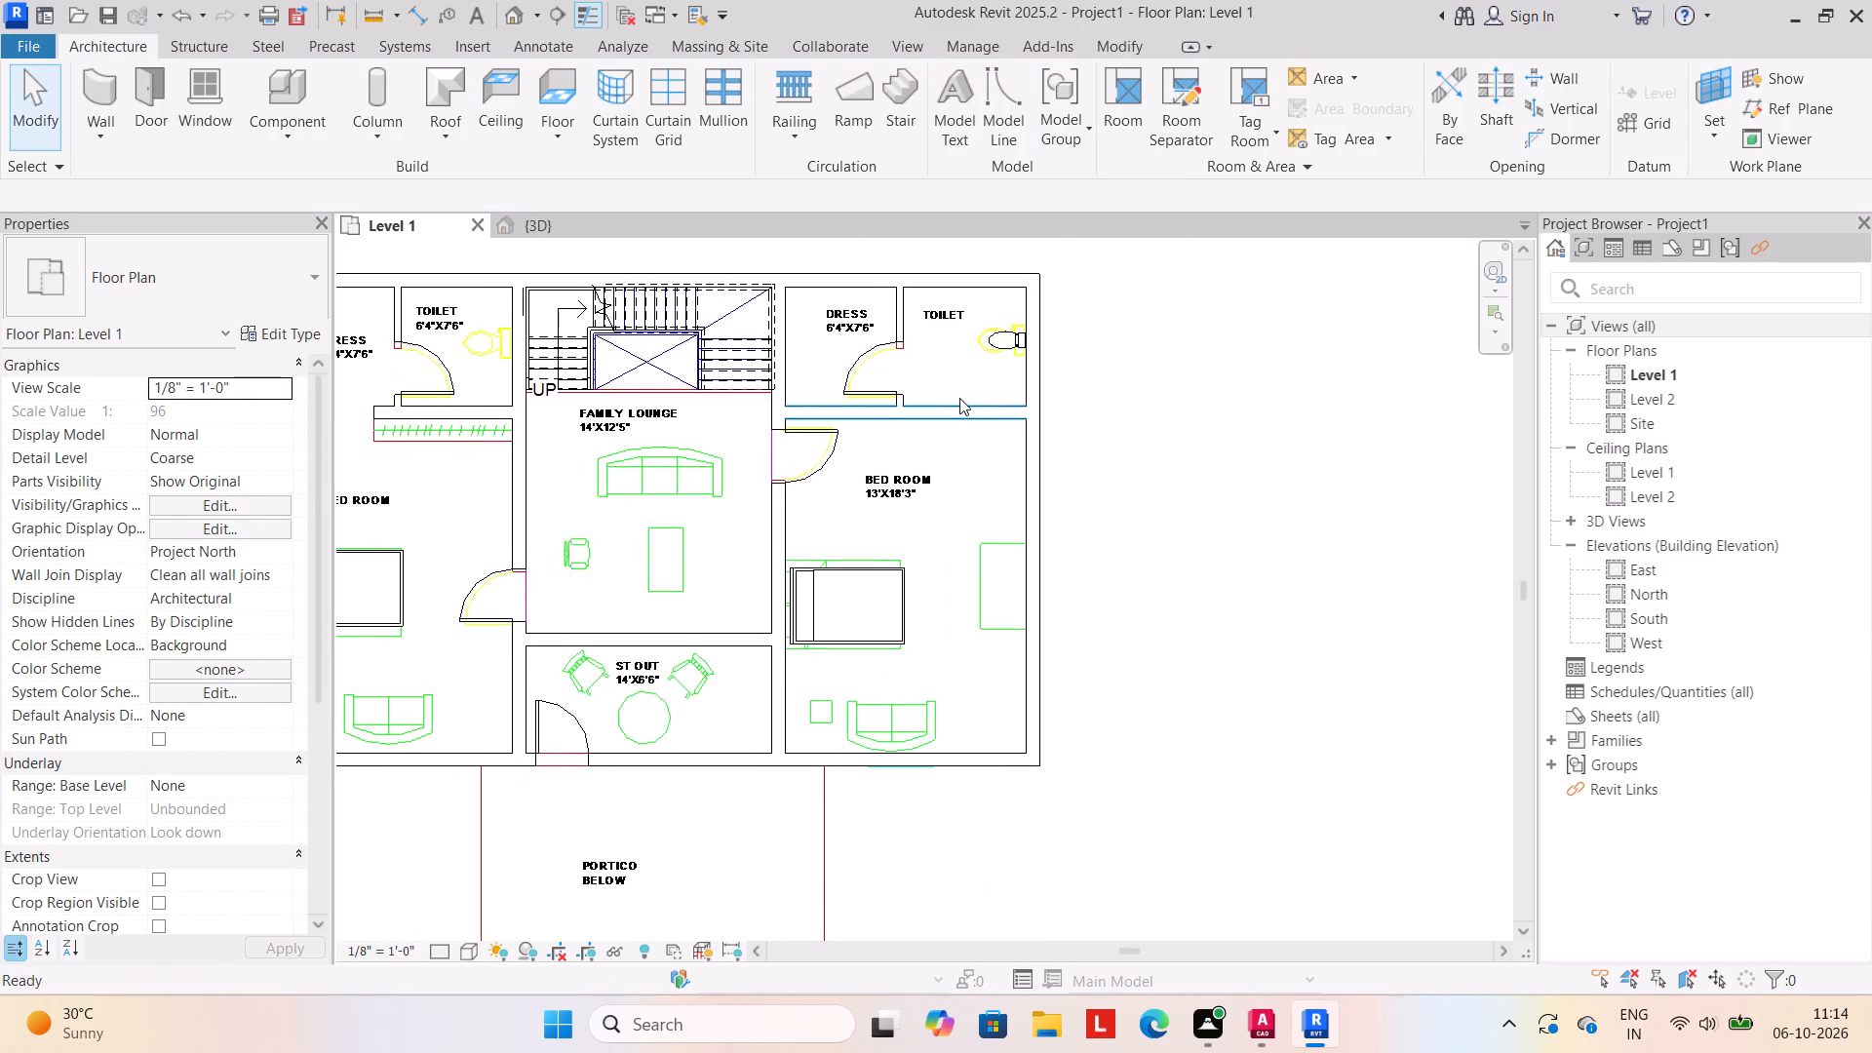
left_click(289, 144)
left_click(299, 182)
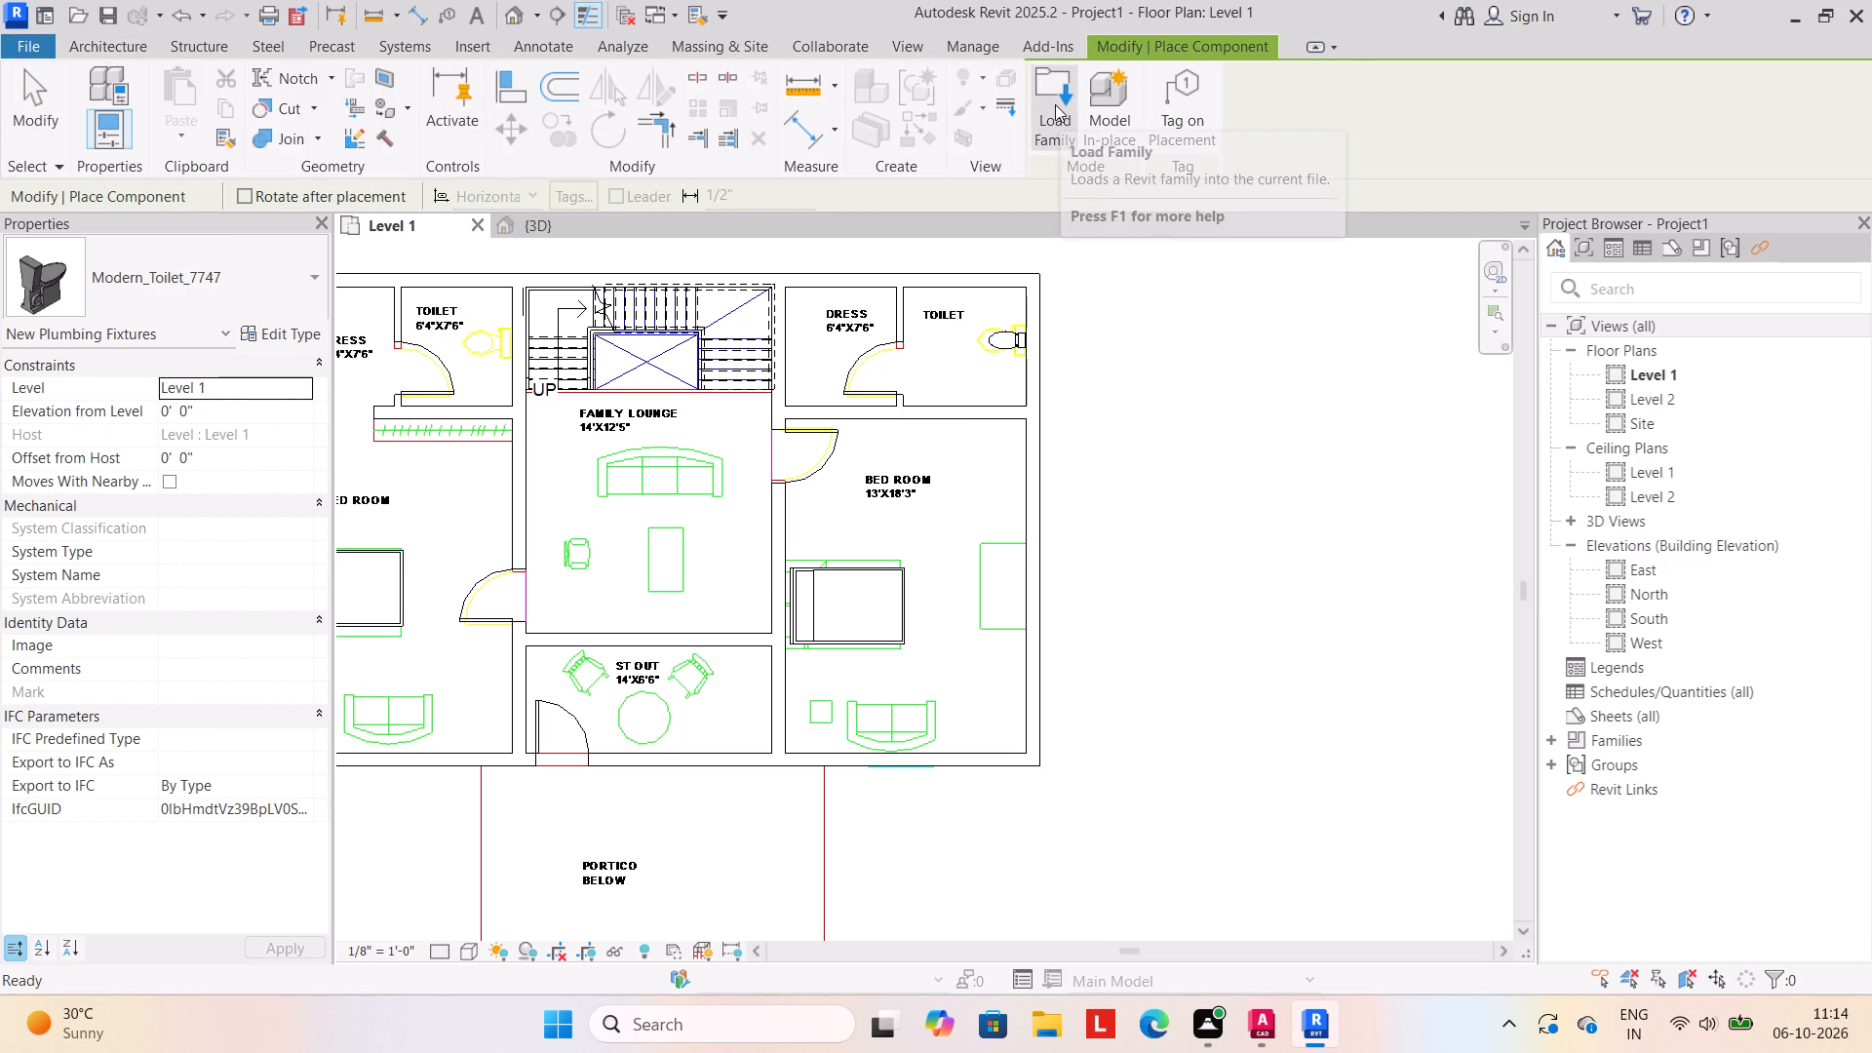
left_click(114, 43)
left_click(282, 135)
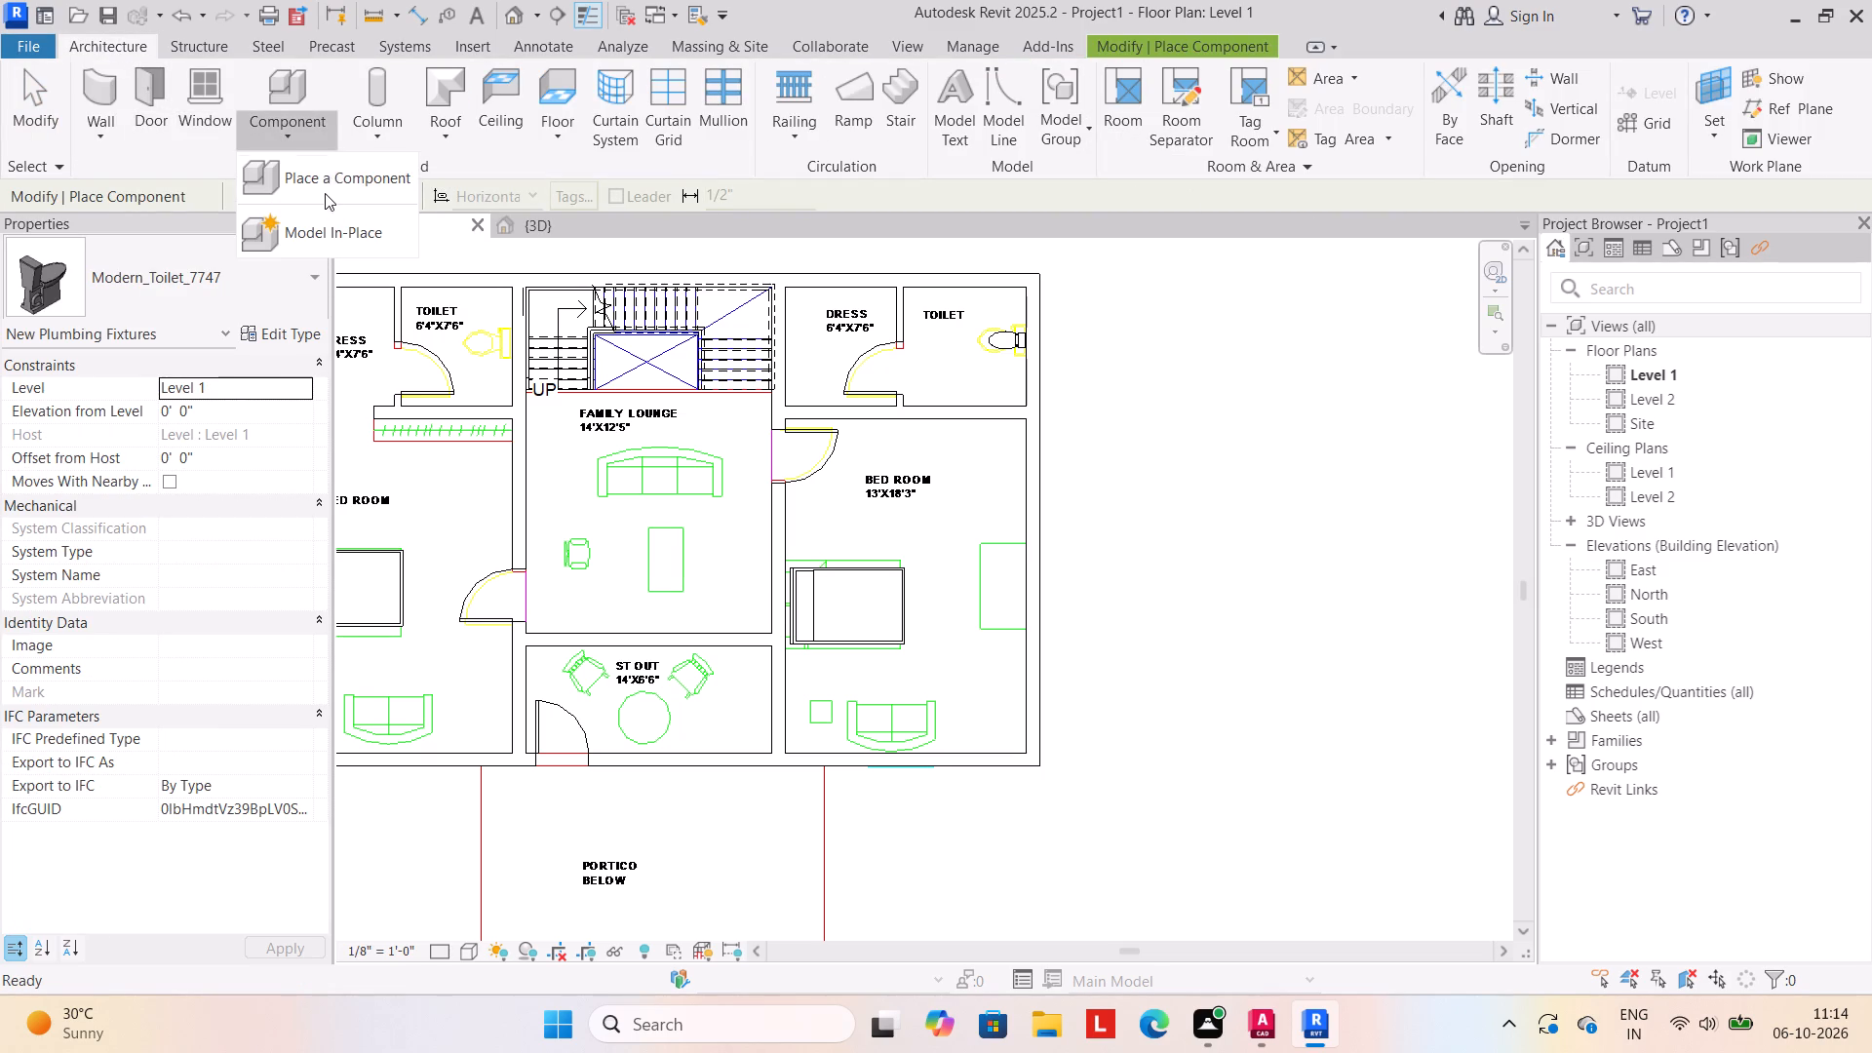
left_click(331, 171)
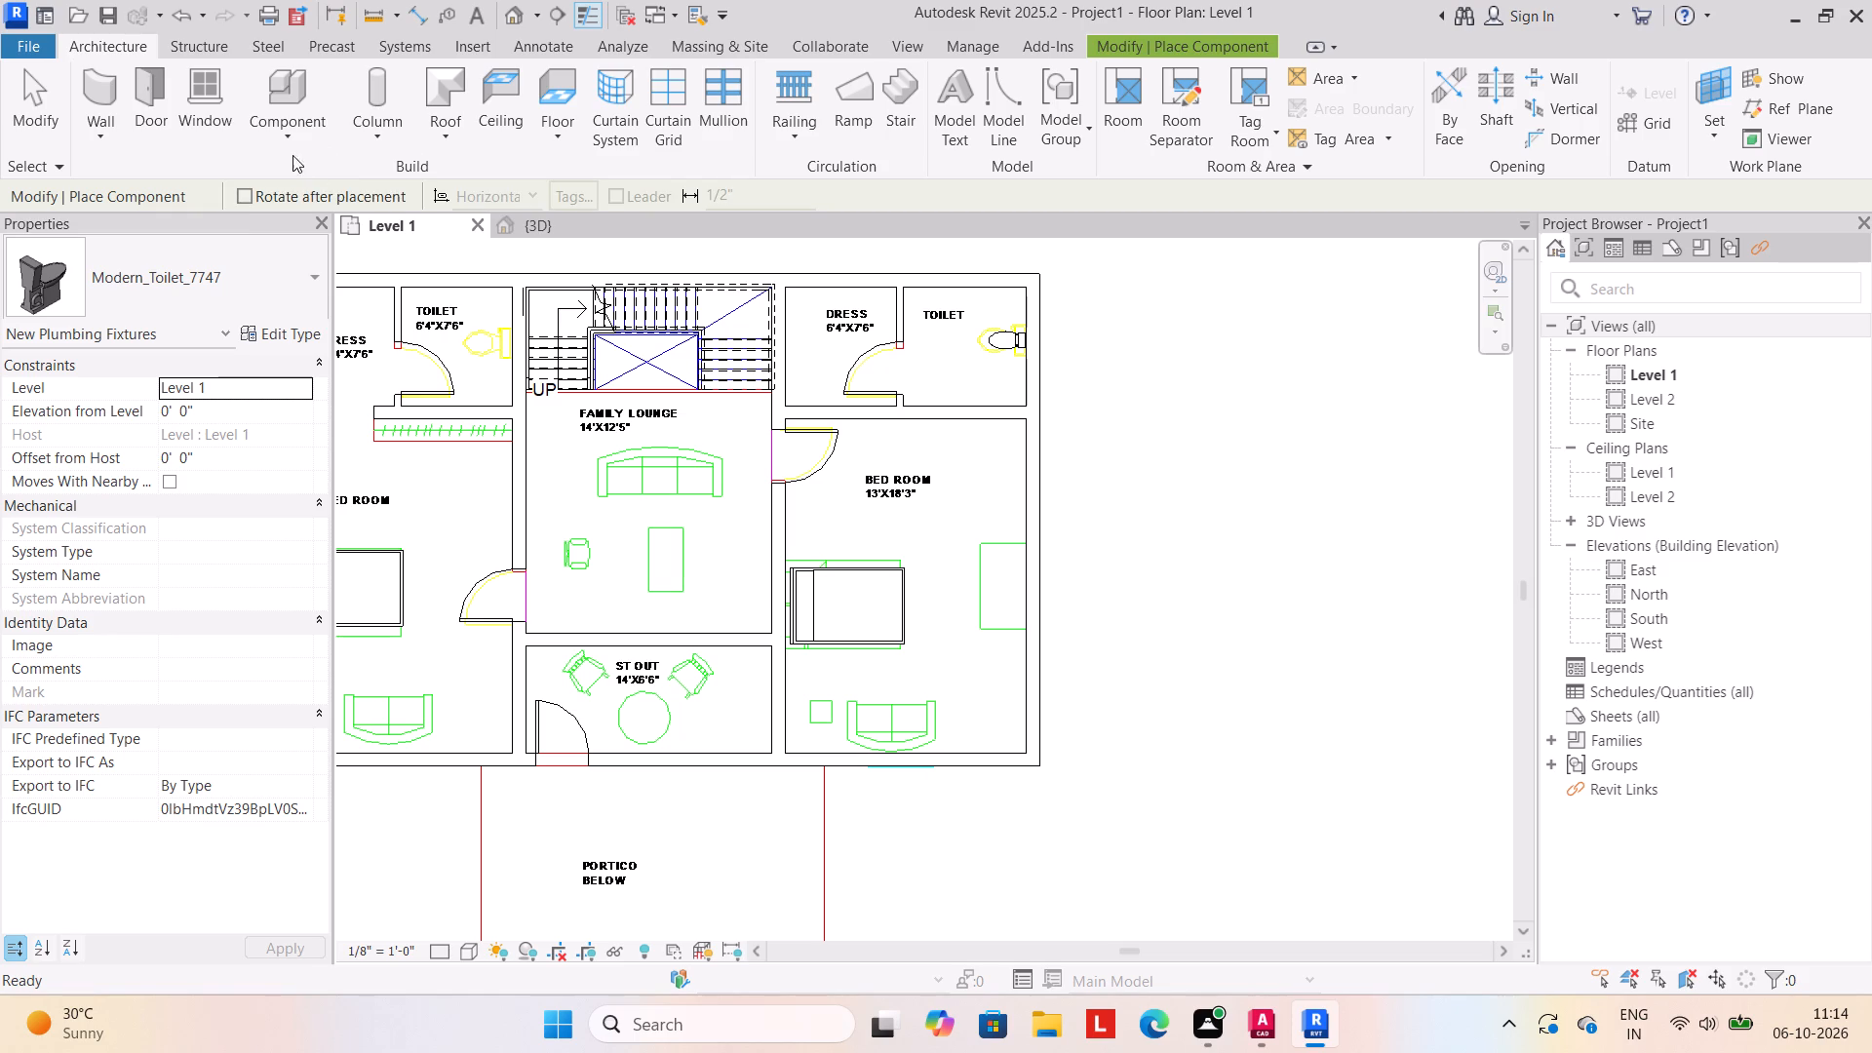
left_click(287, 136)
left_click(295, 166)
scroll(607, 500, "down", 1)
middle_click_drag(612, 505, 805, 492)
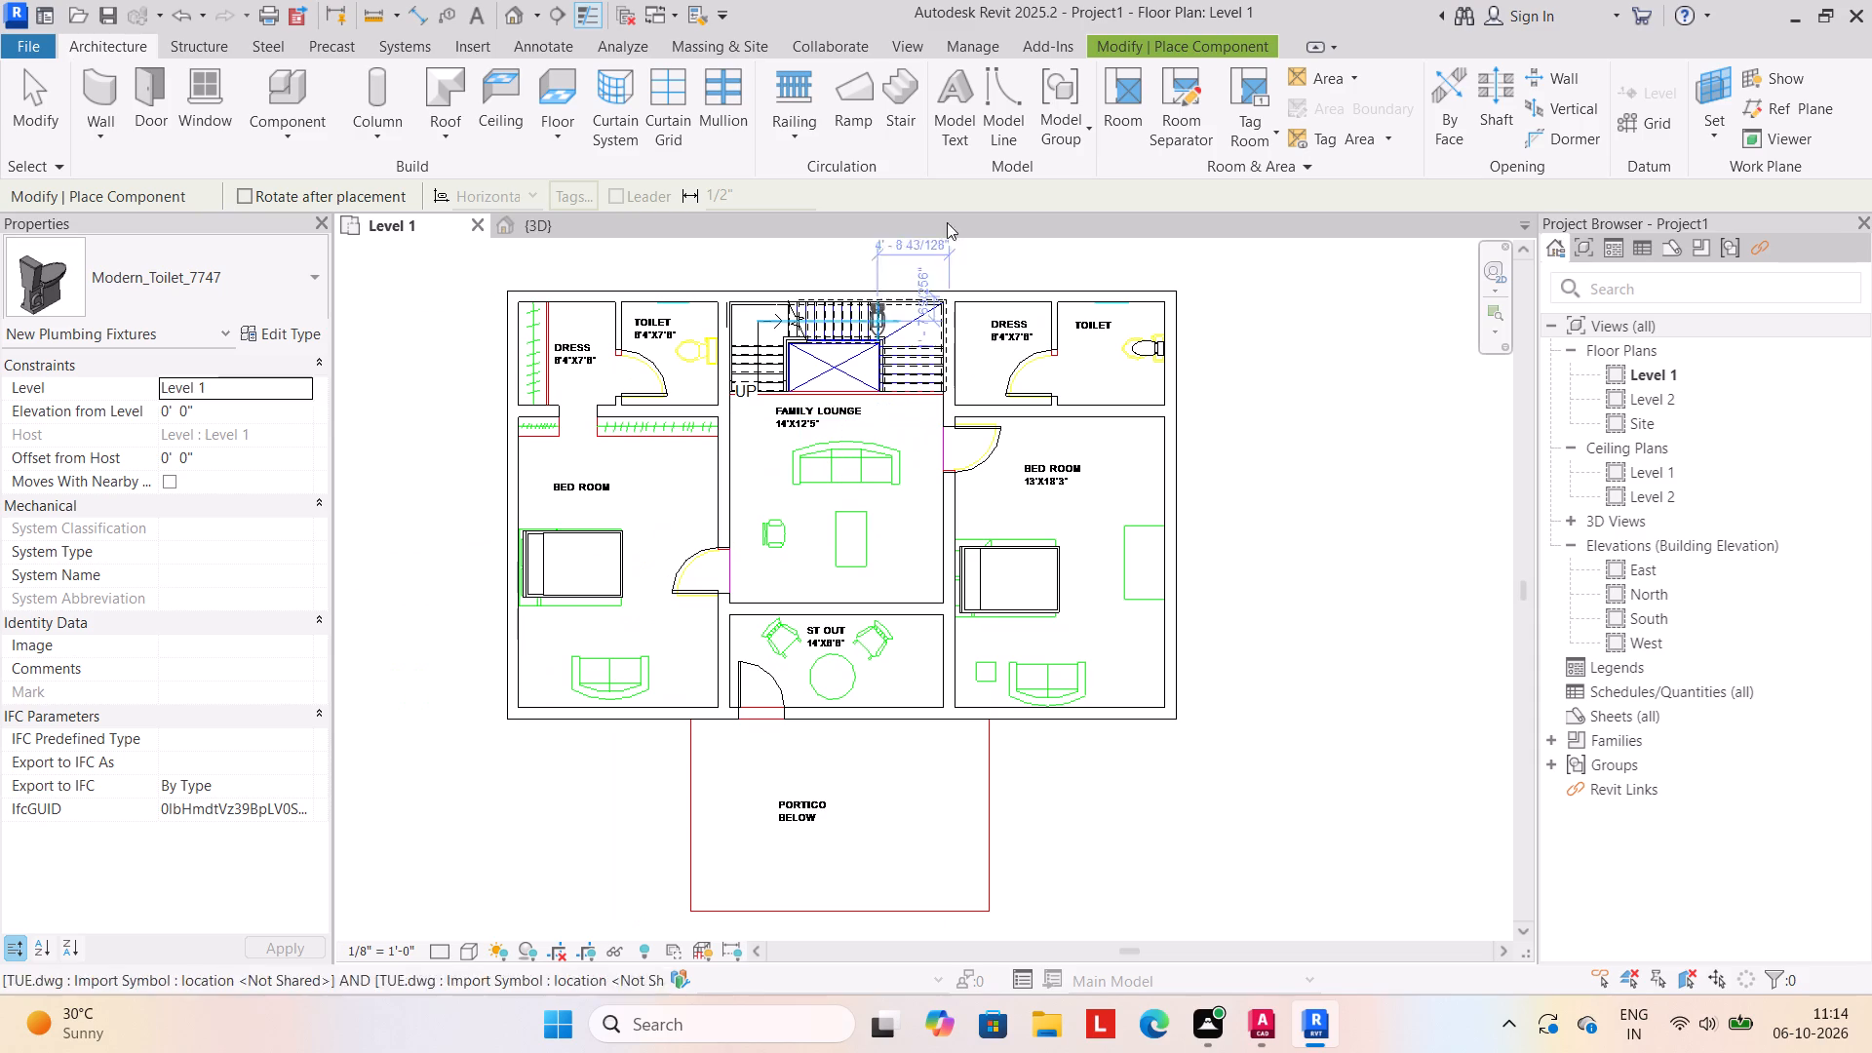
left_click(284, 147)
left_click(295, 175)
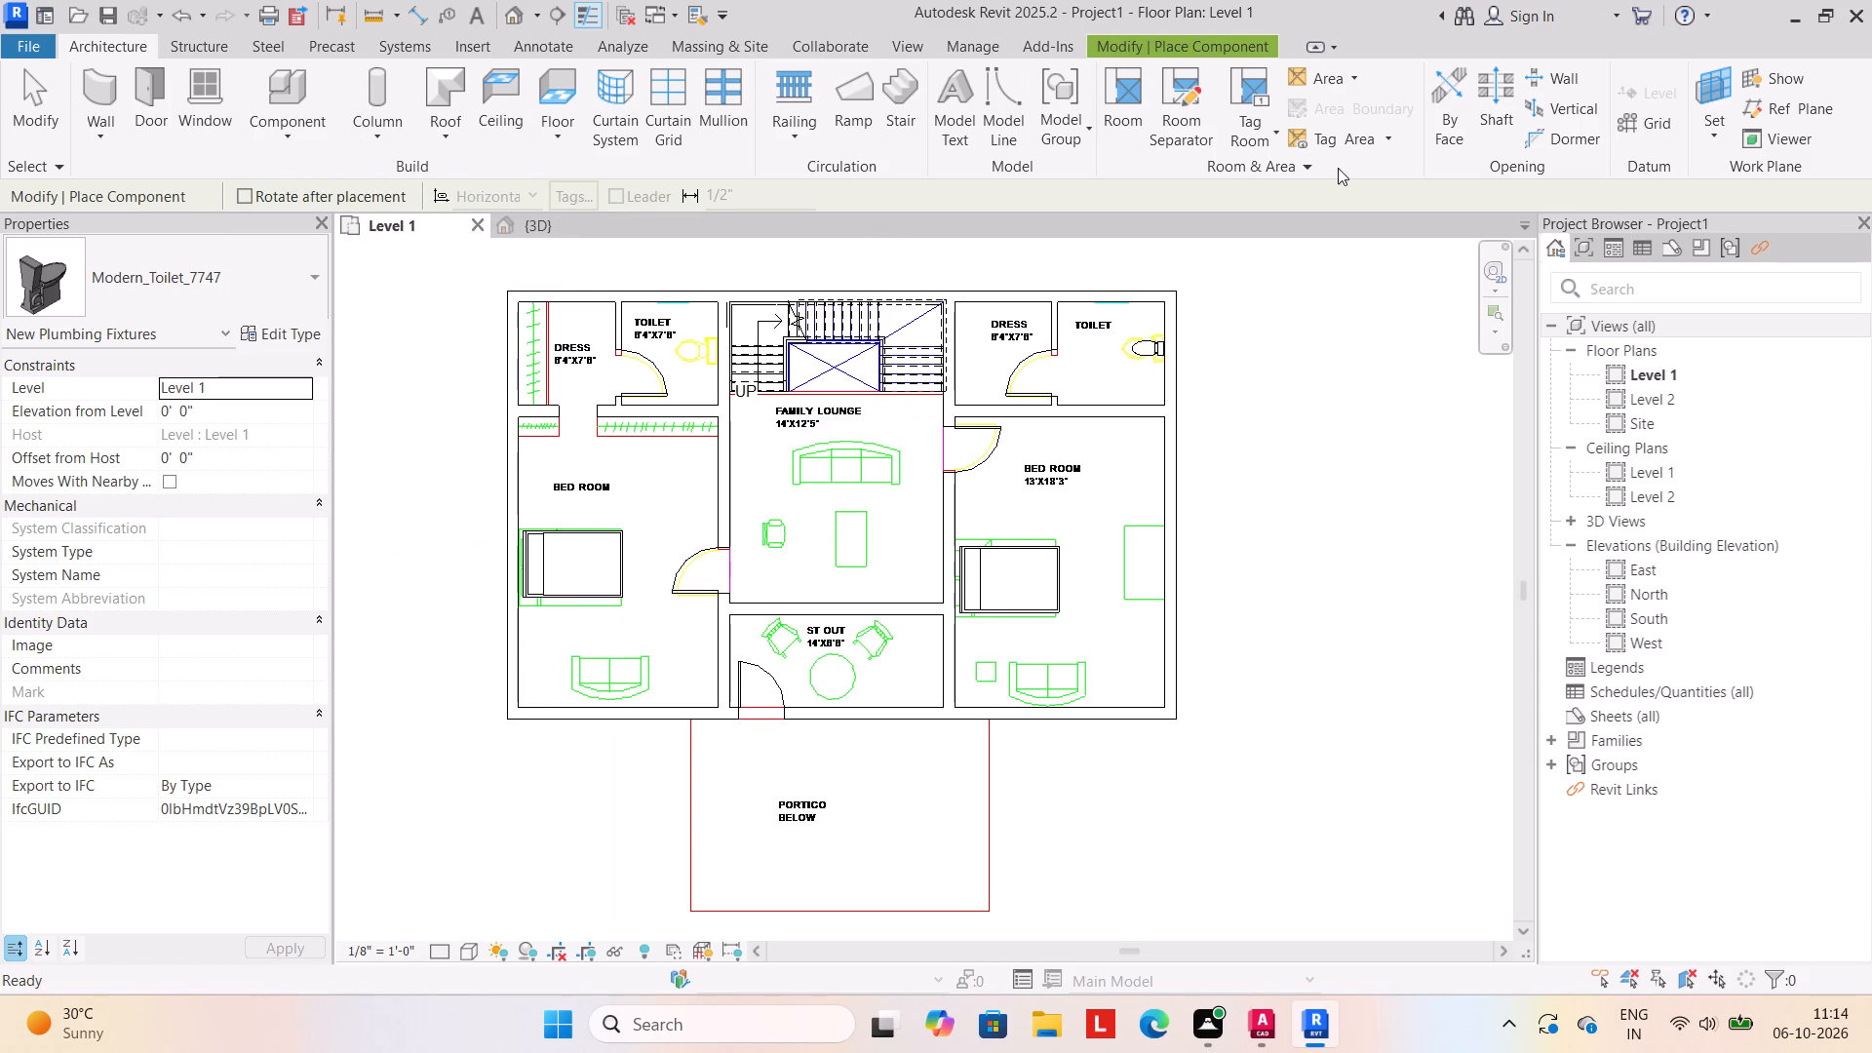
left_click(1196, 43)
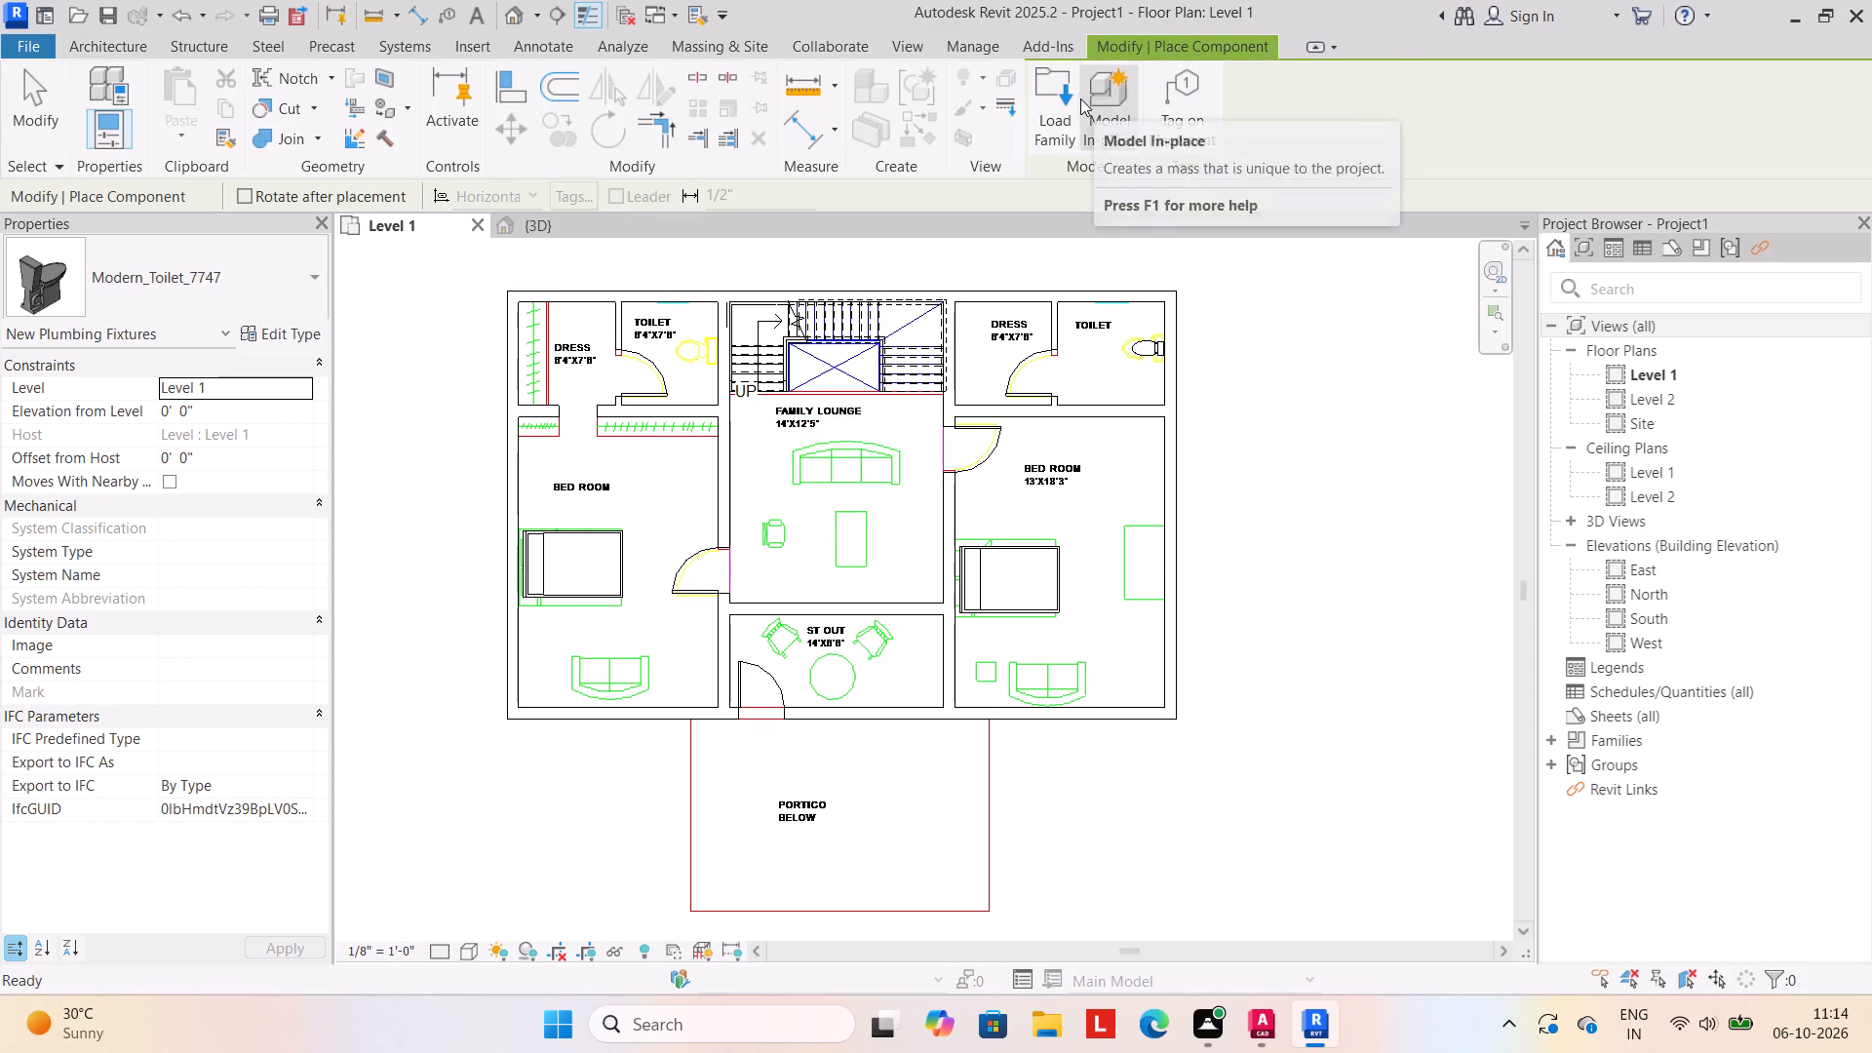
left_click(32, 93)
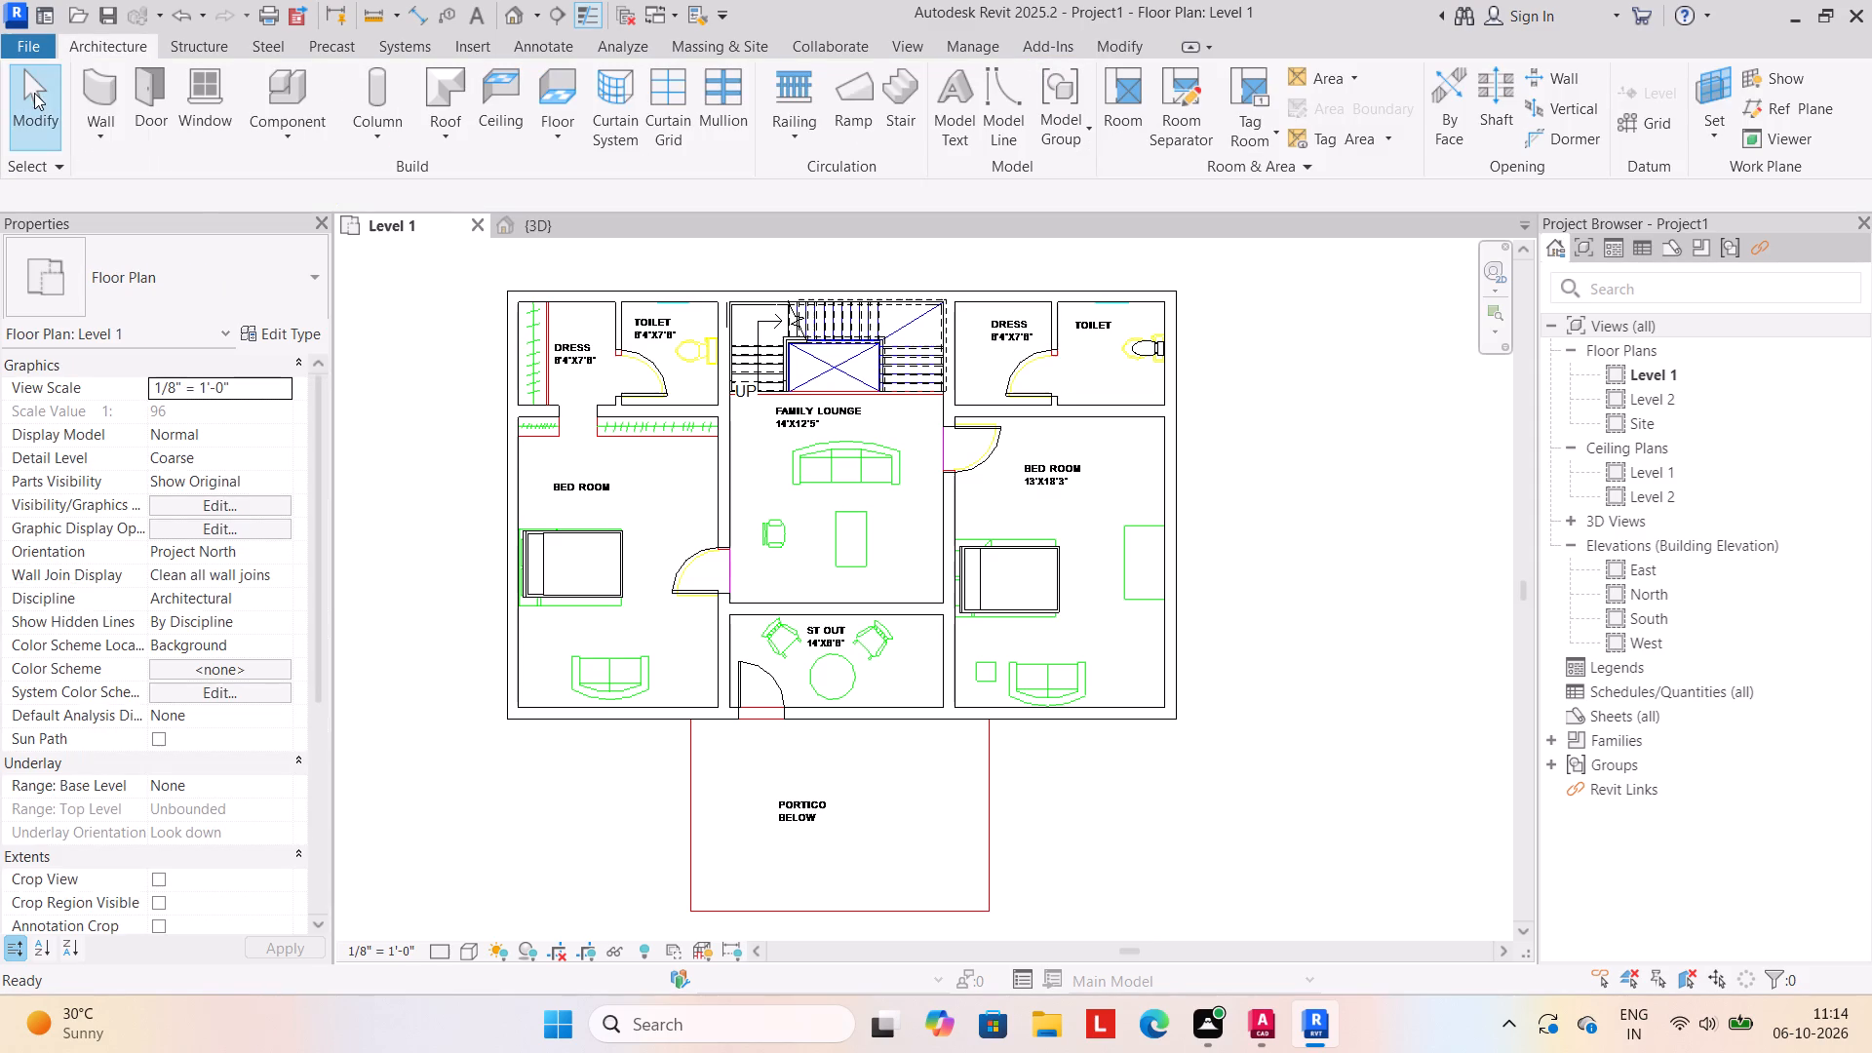
Start placing another component and browse the SHUBHAM CITY folders for its family to load.
left_click(288, 144)
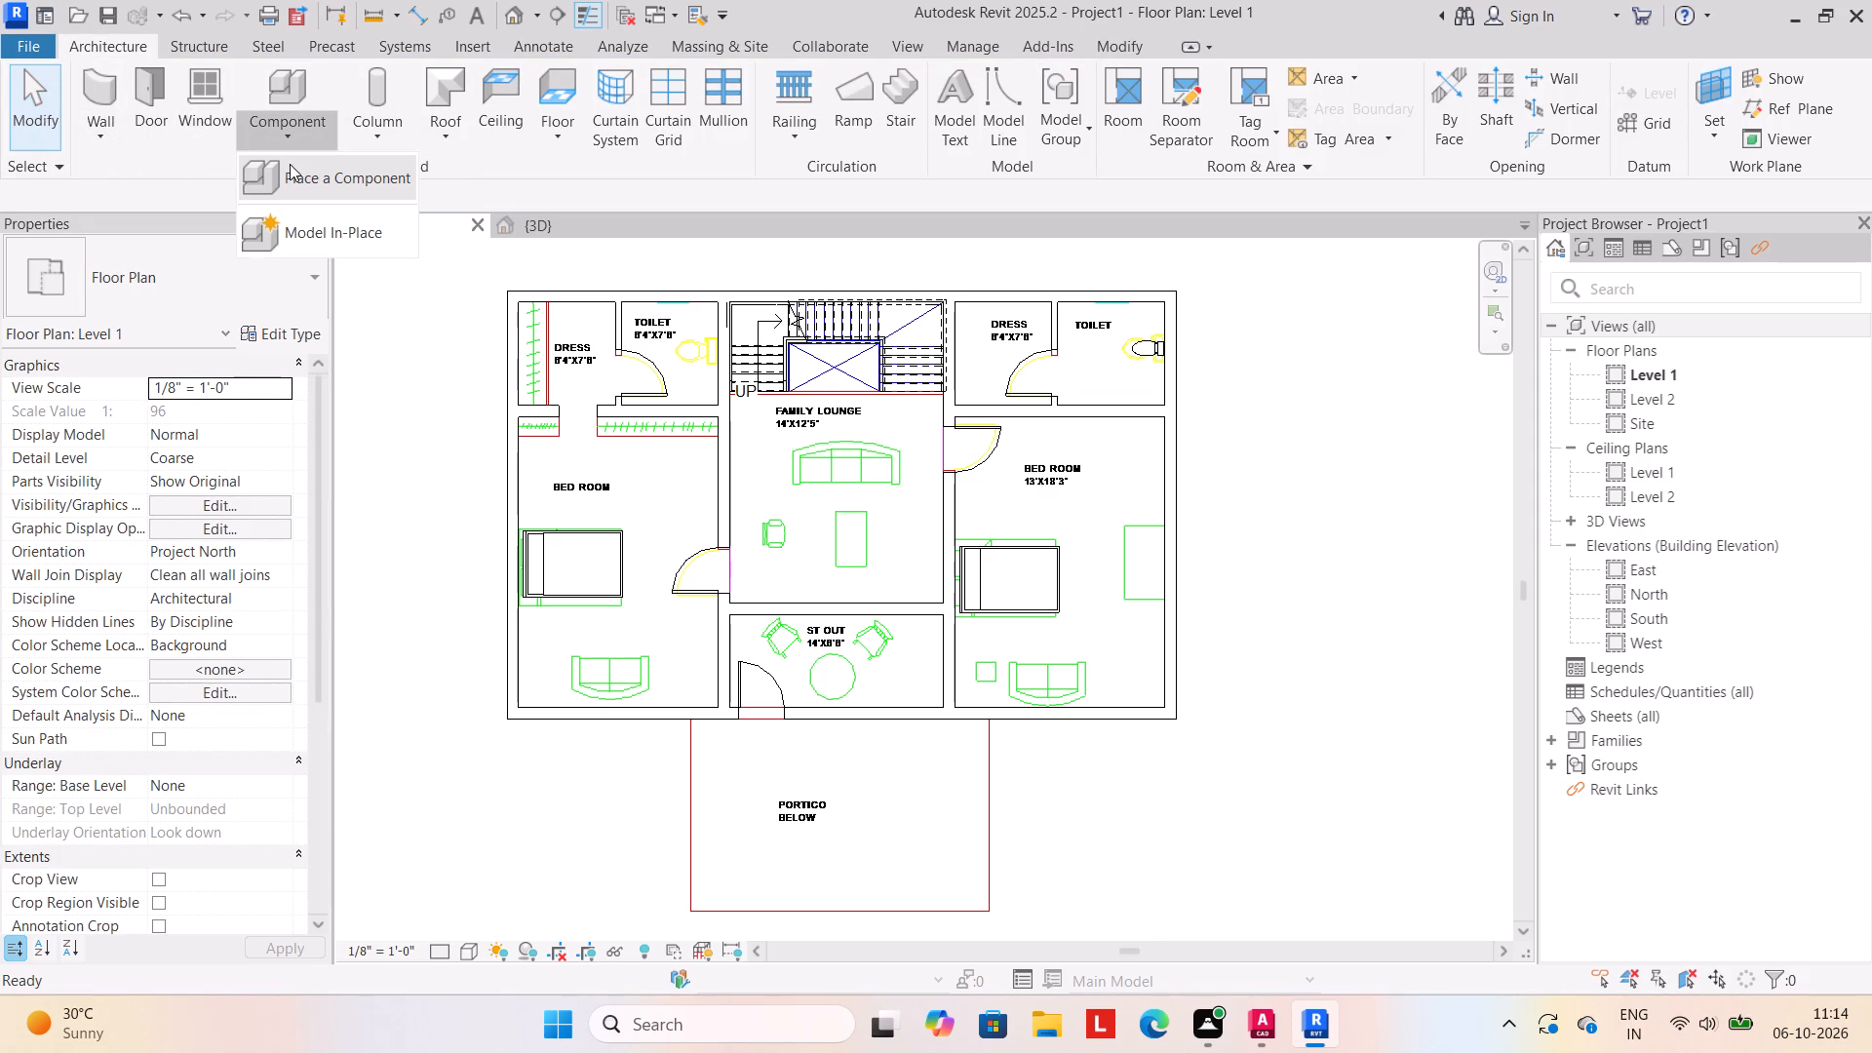
left_click(291, 165)
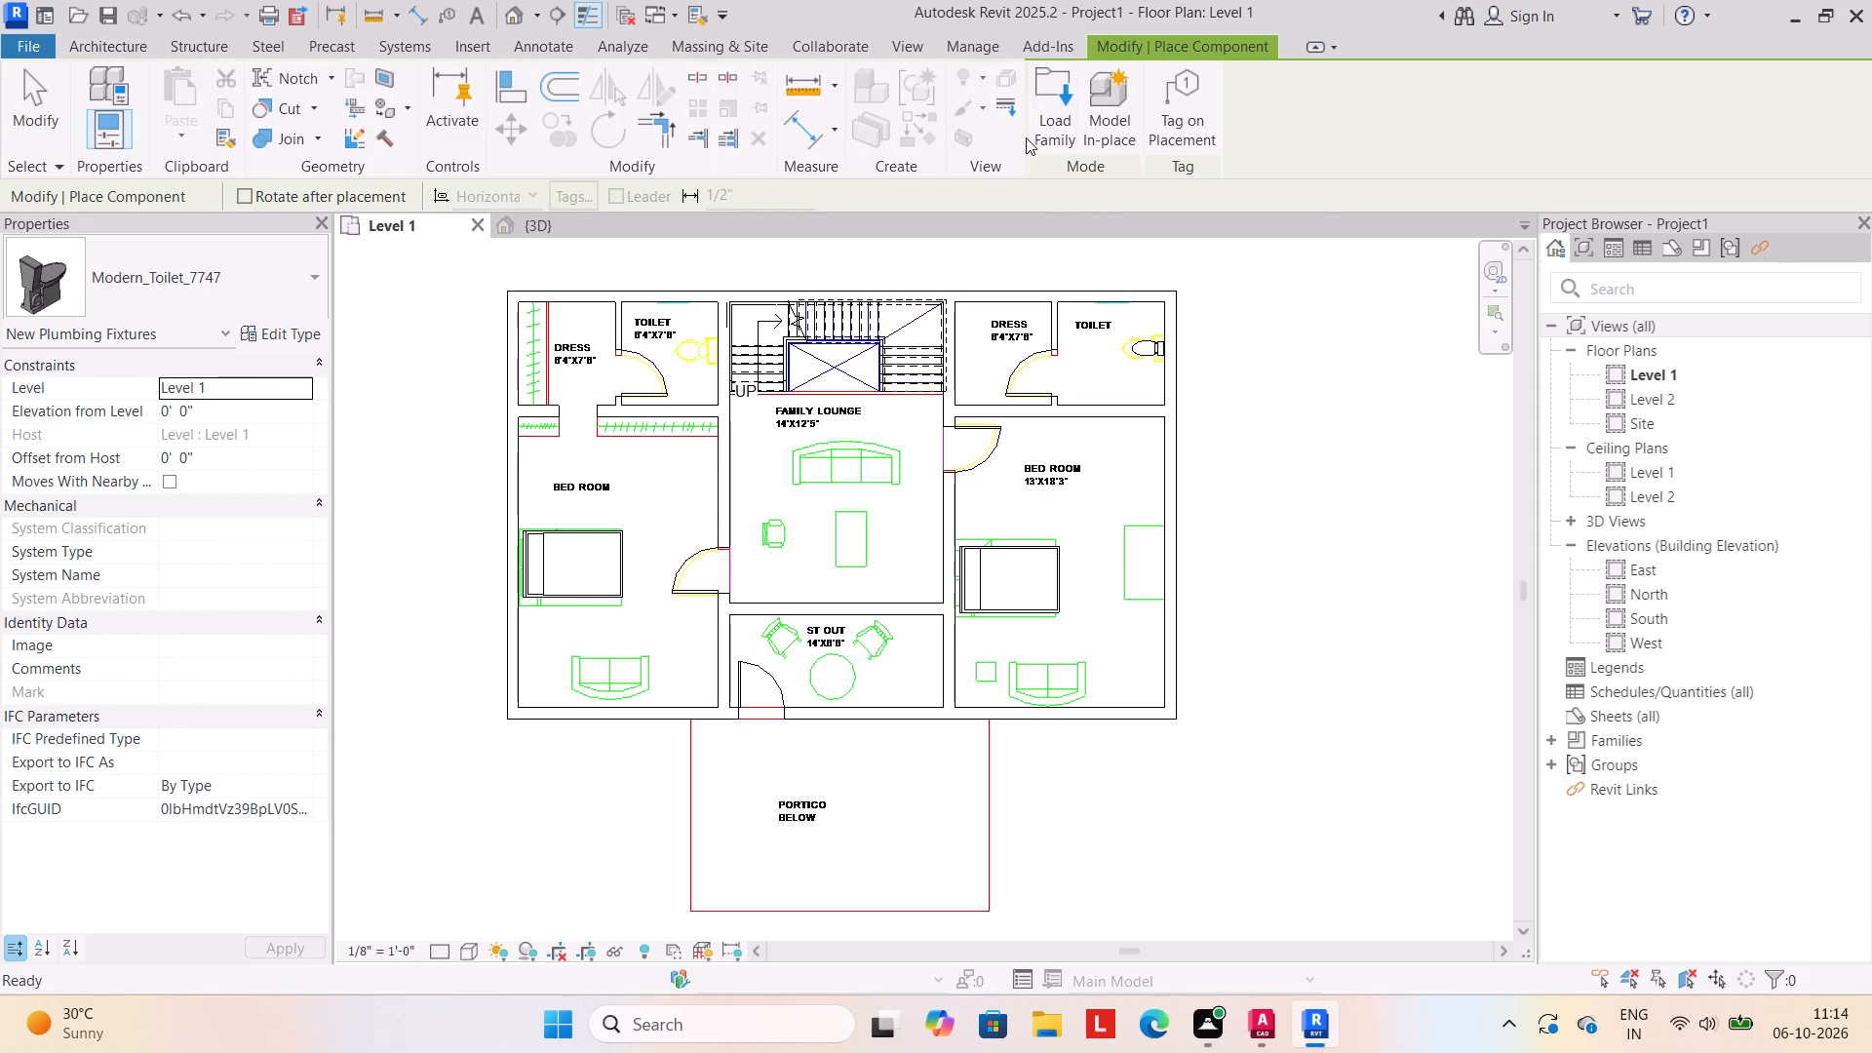
left_click(1038, 110)
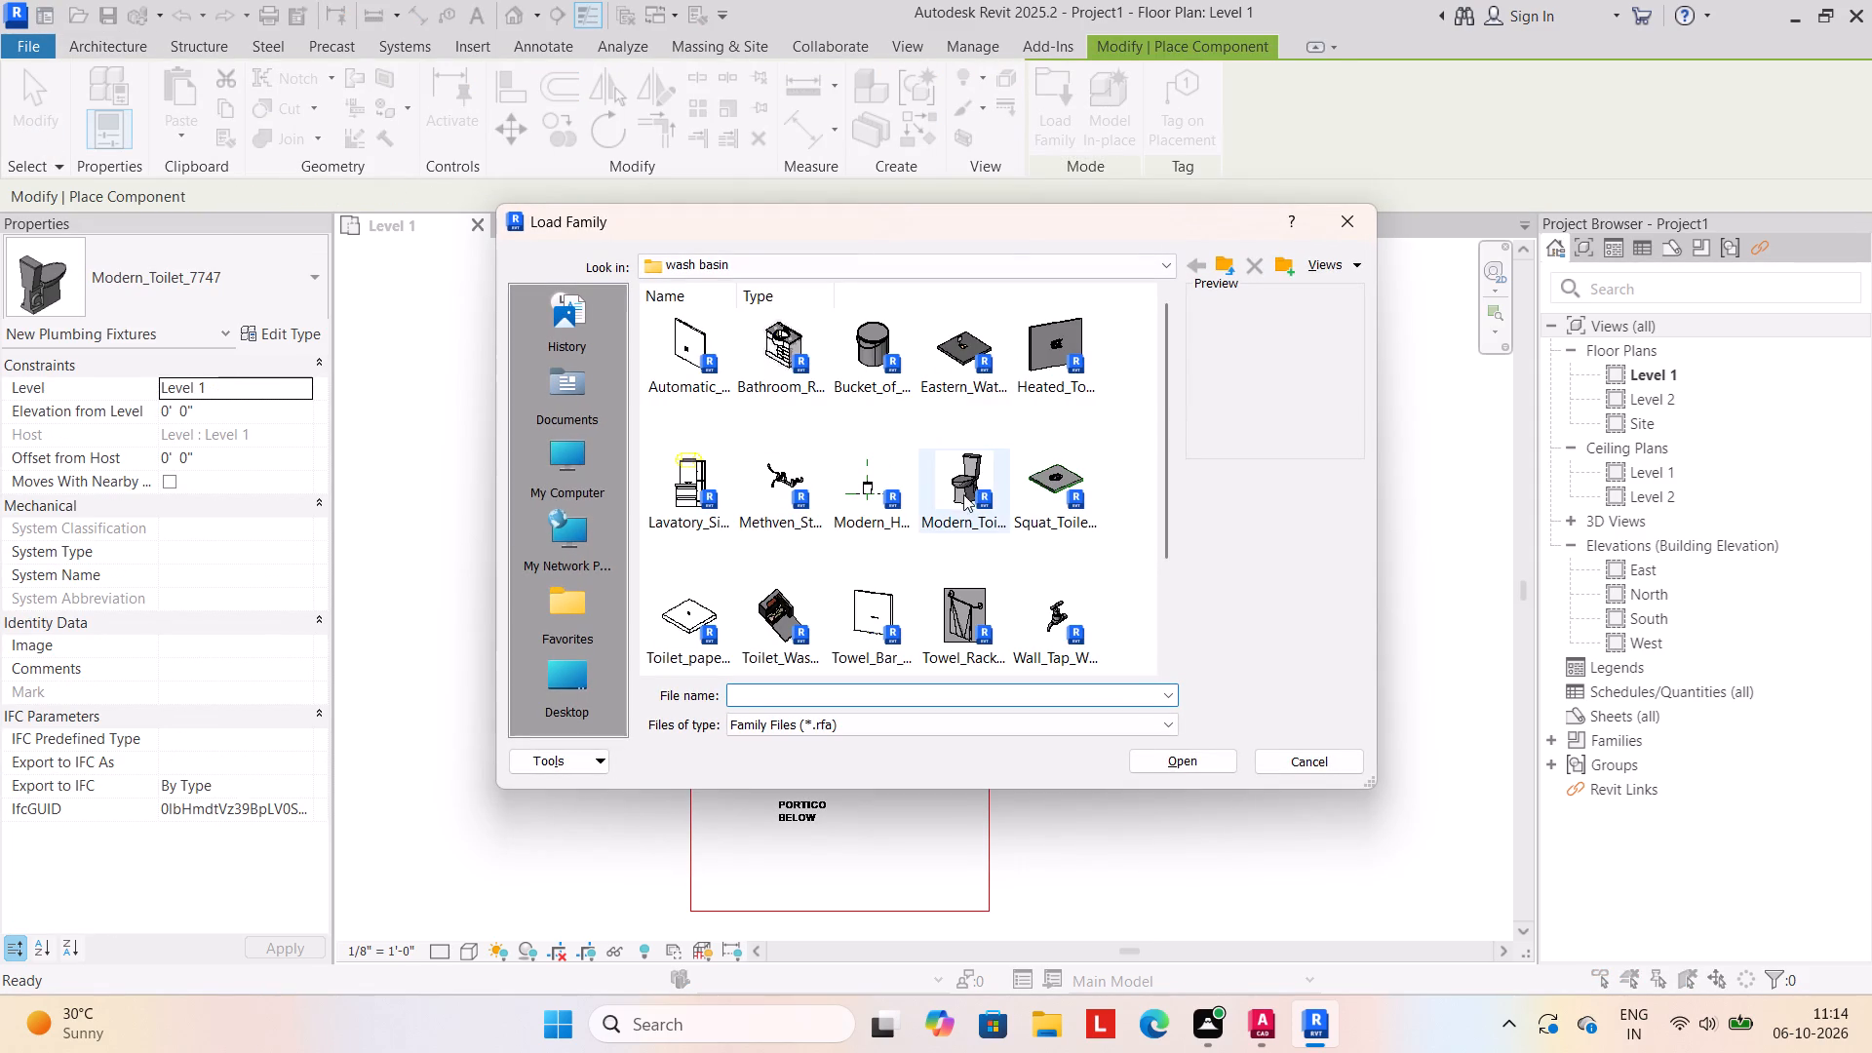
left_click(1231, 267)
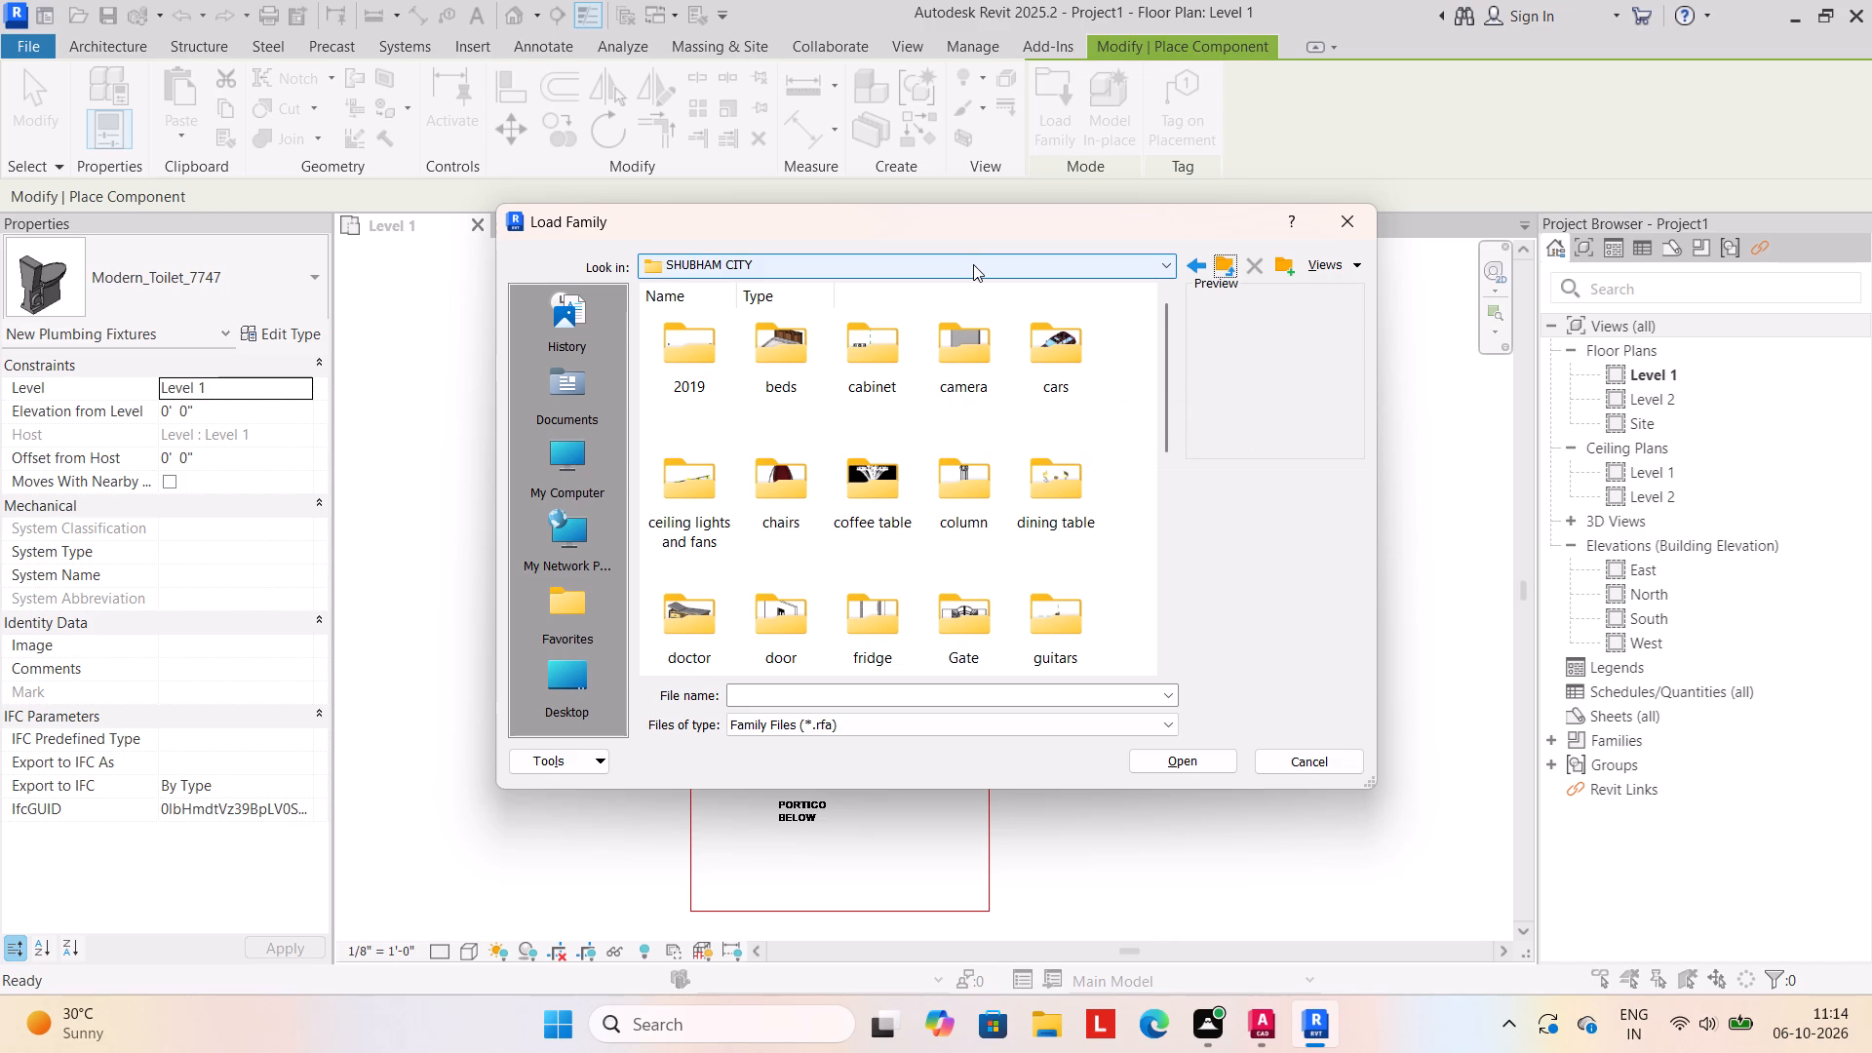
scroll(902, 472, "down", 4)
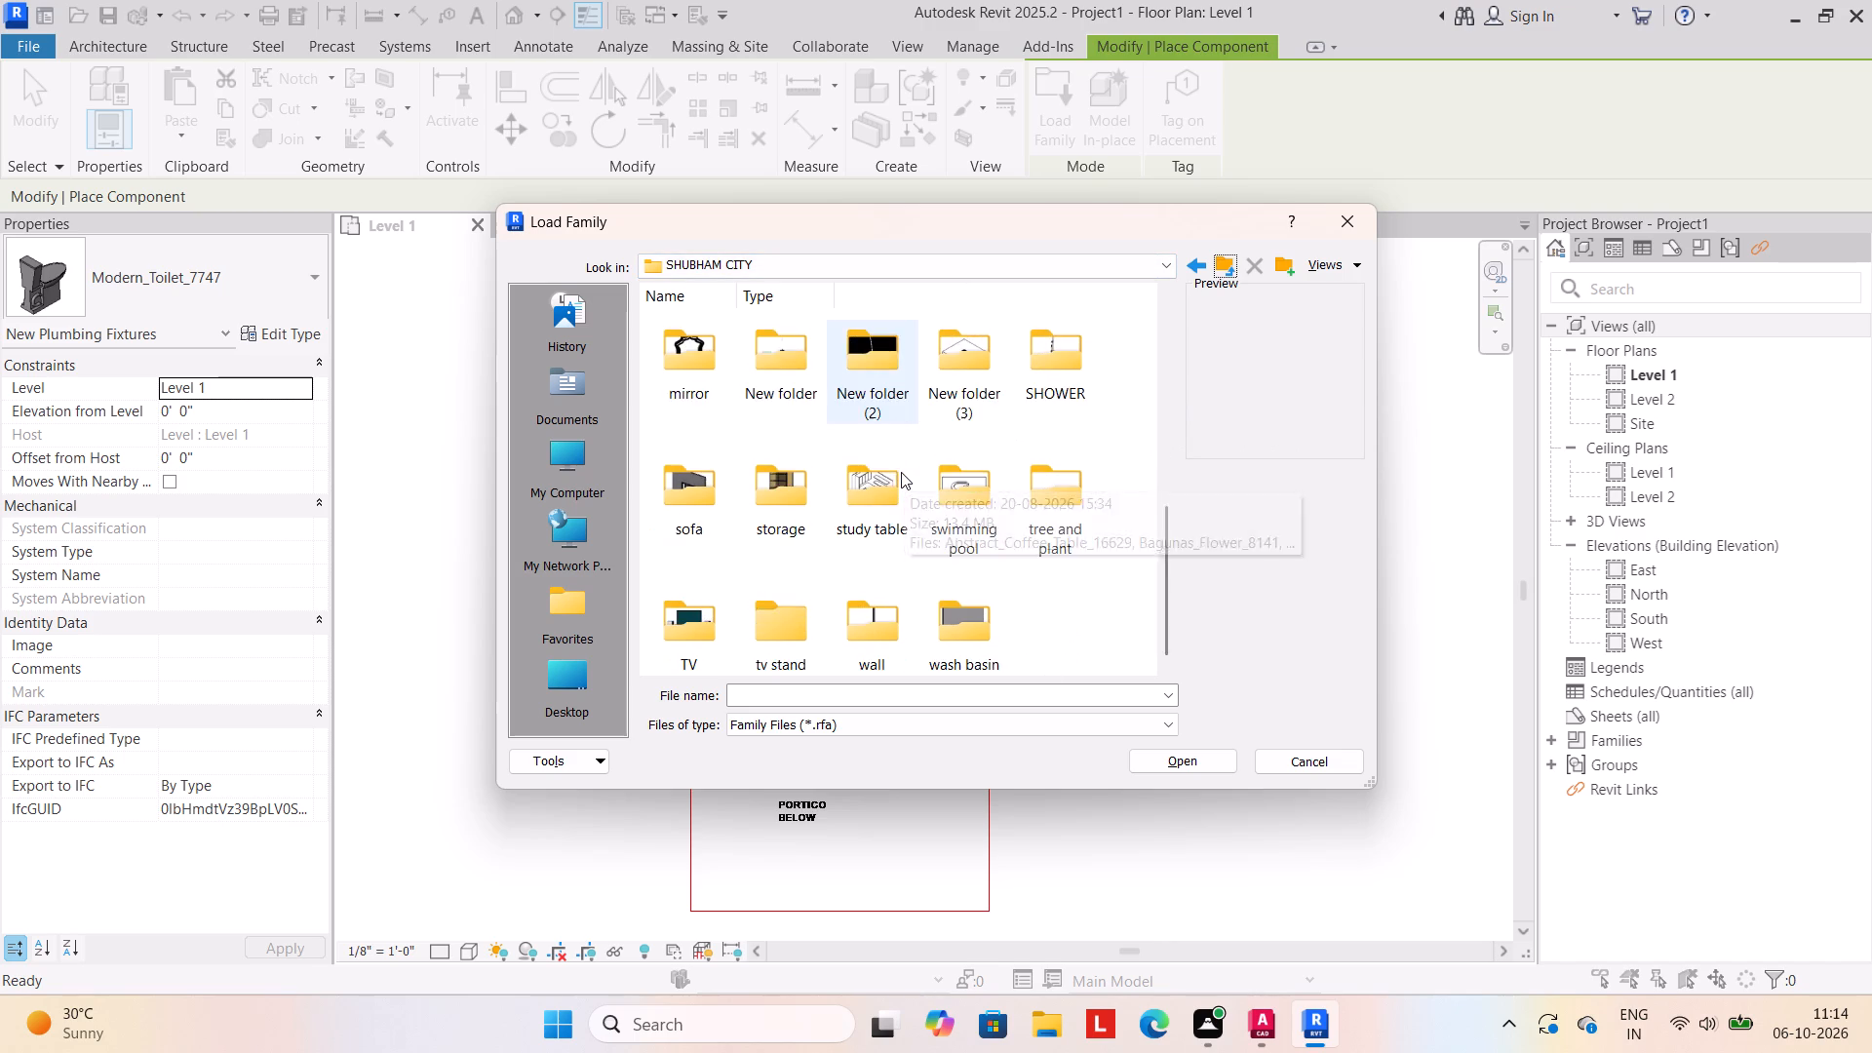
scroll(901, 472, "up", 4)
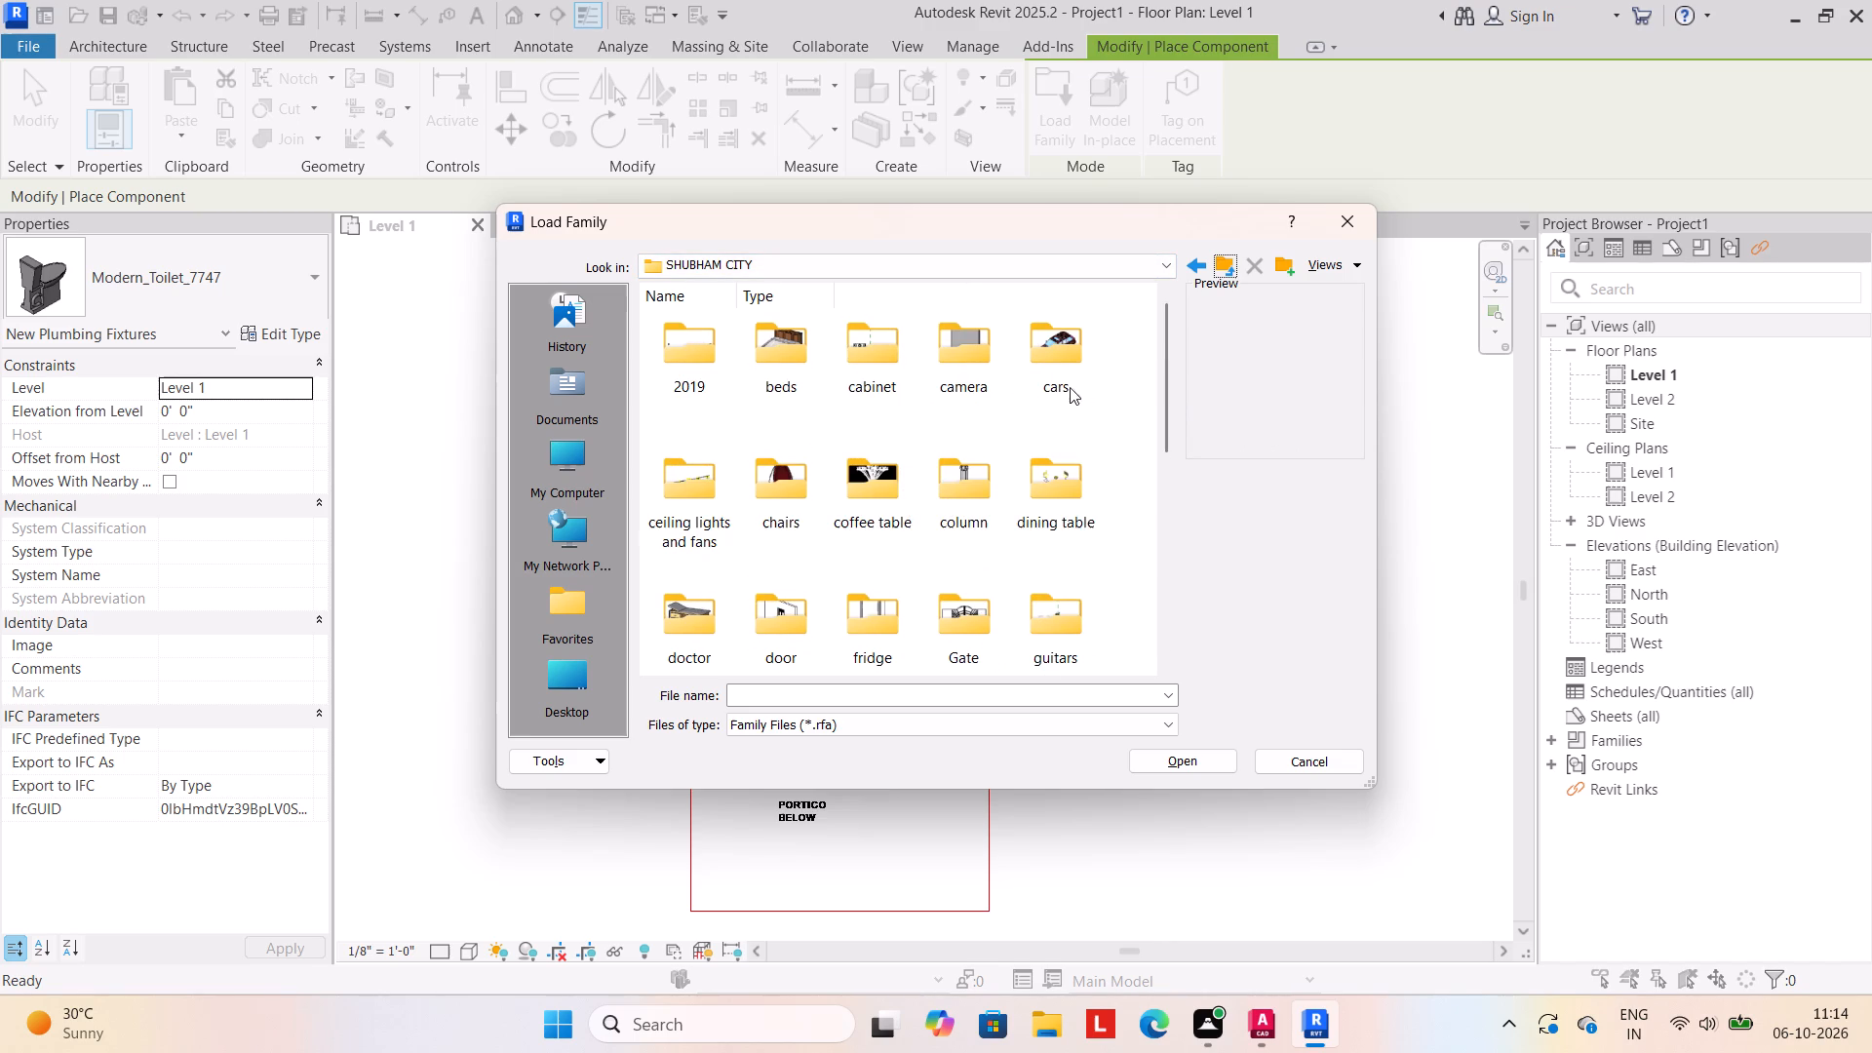
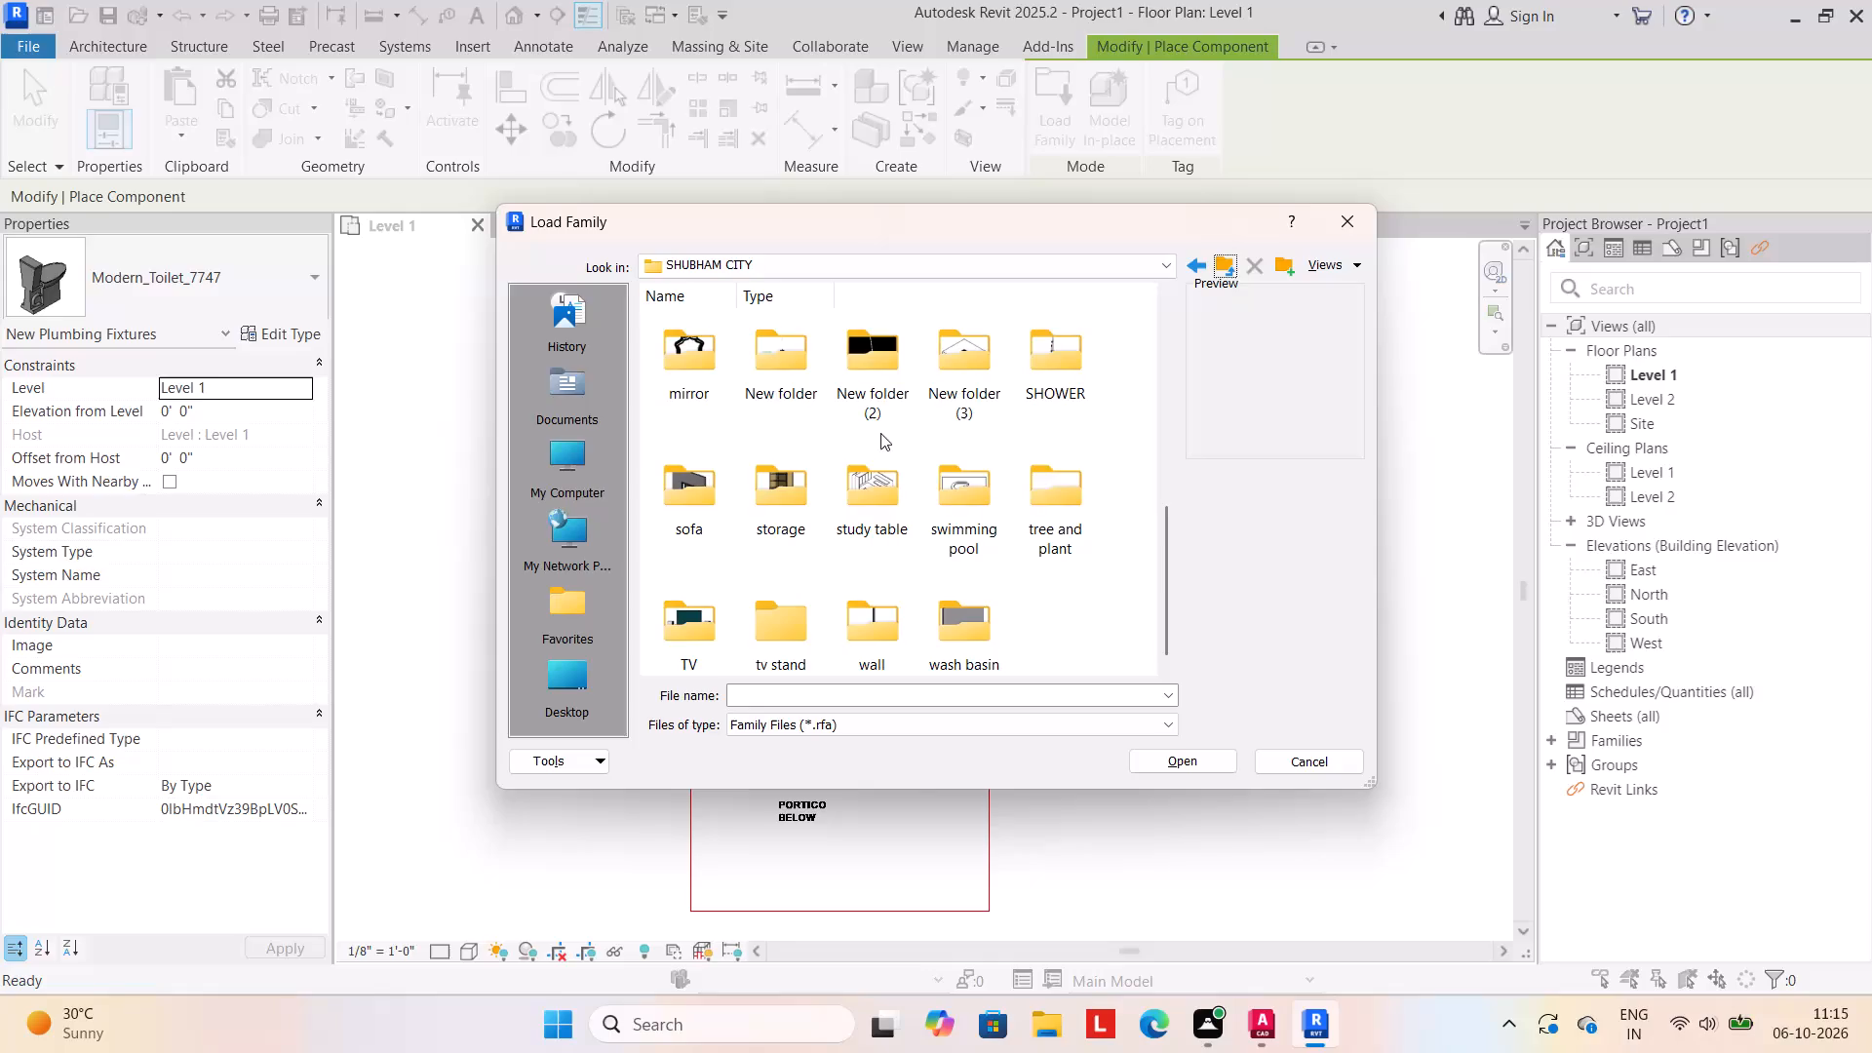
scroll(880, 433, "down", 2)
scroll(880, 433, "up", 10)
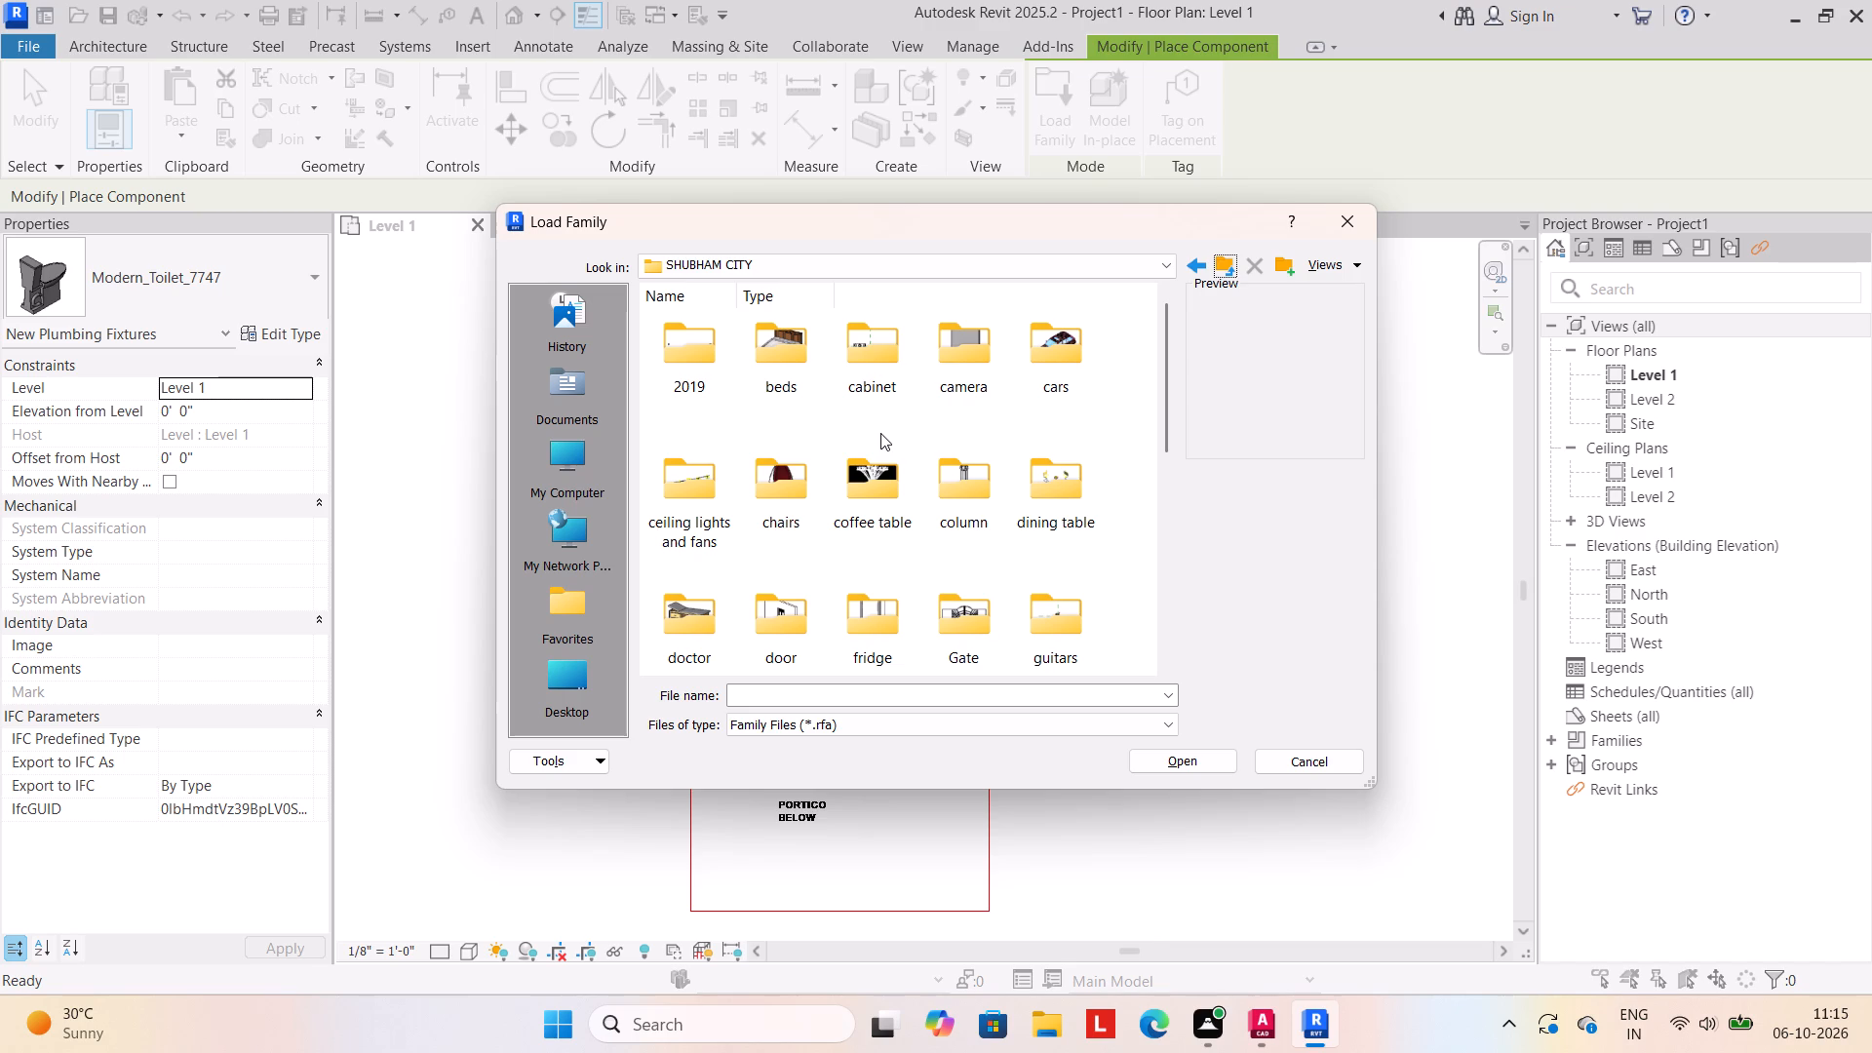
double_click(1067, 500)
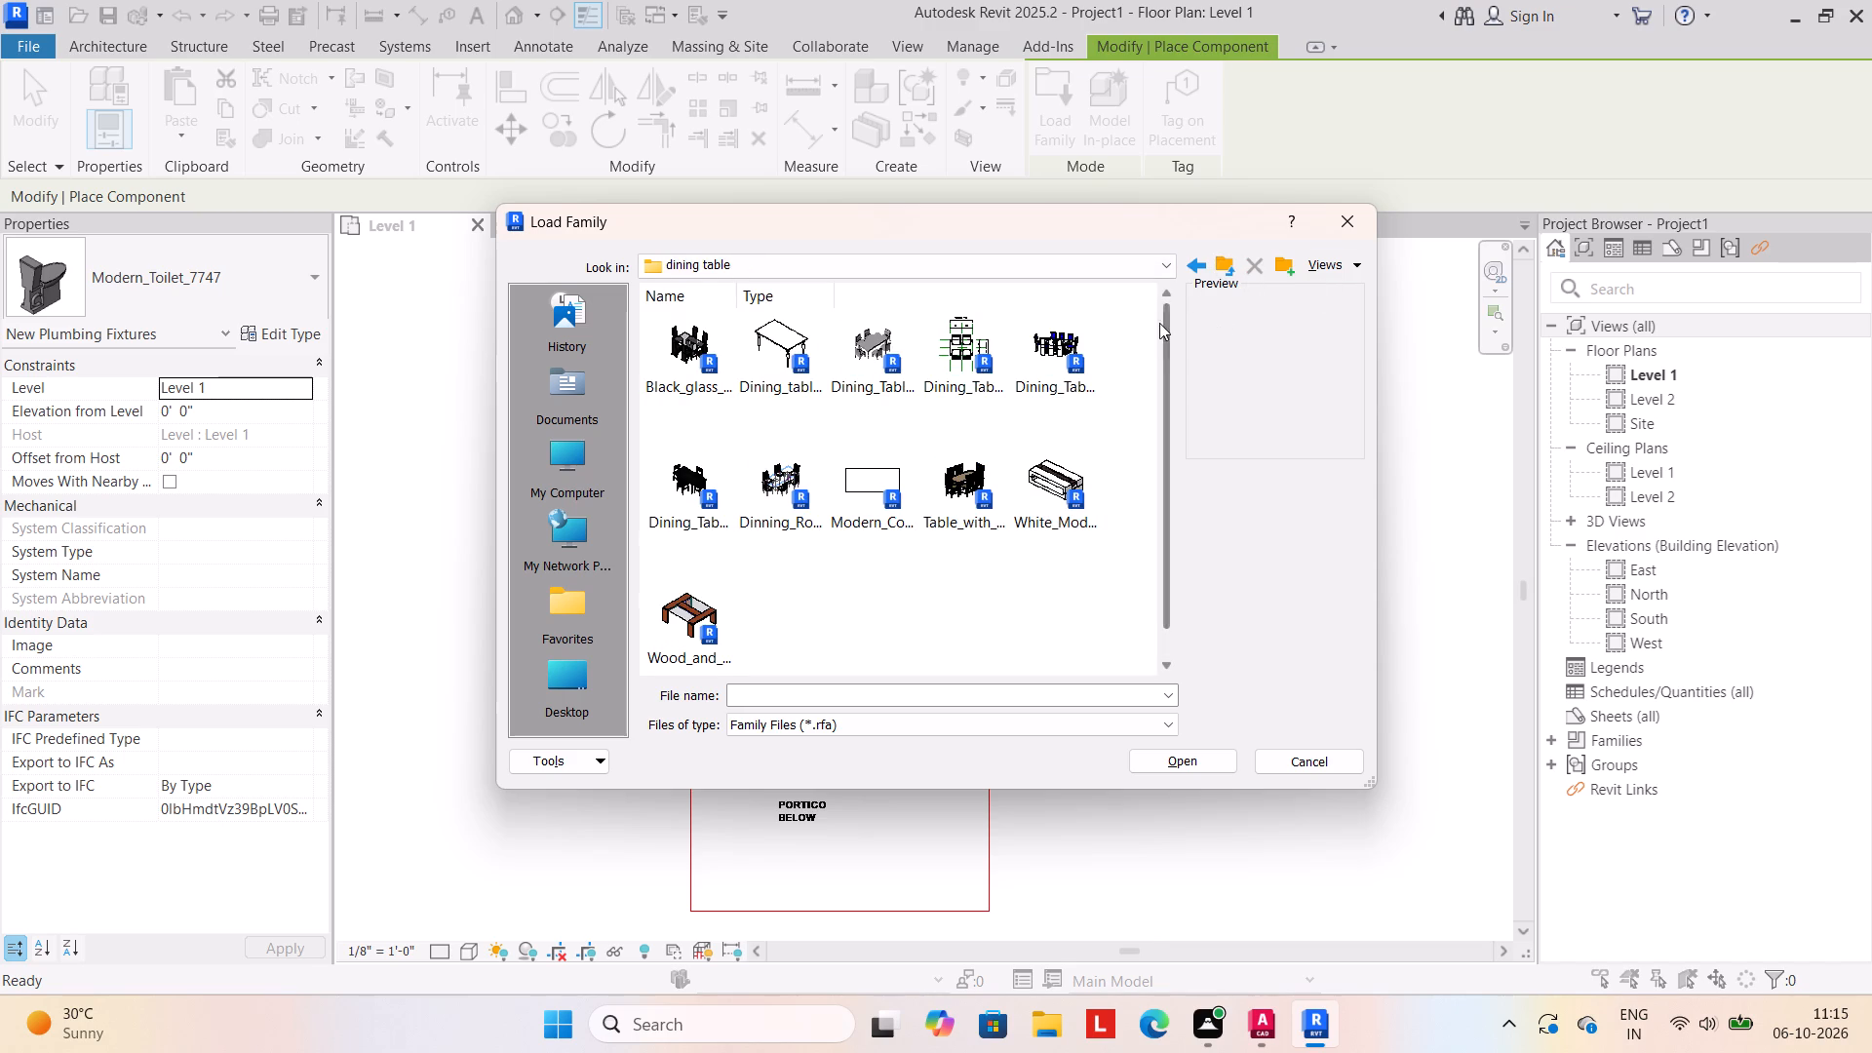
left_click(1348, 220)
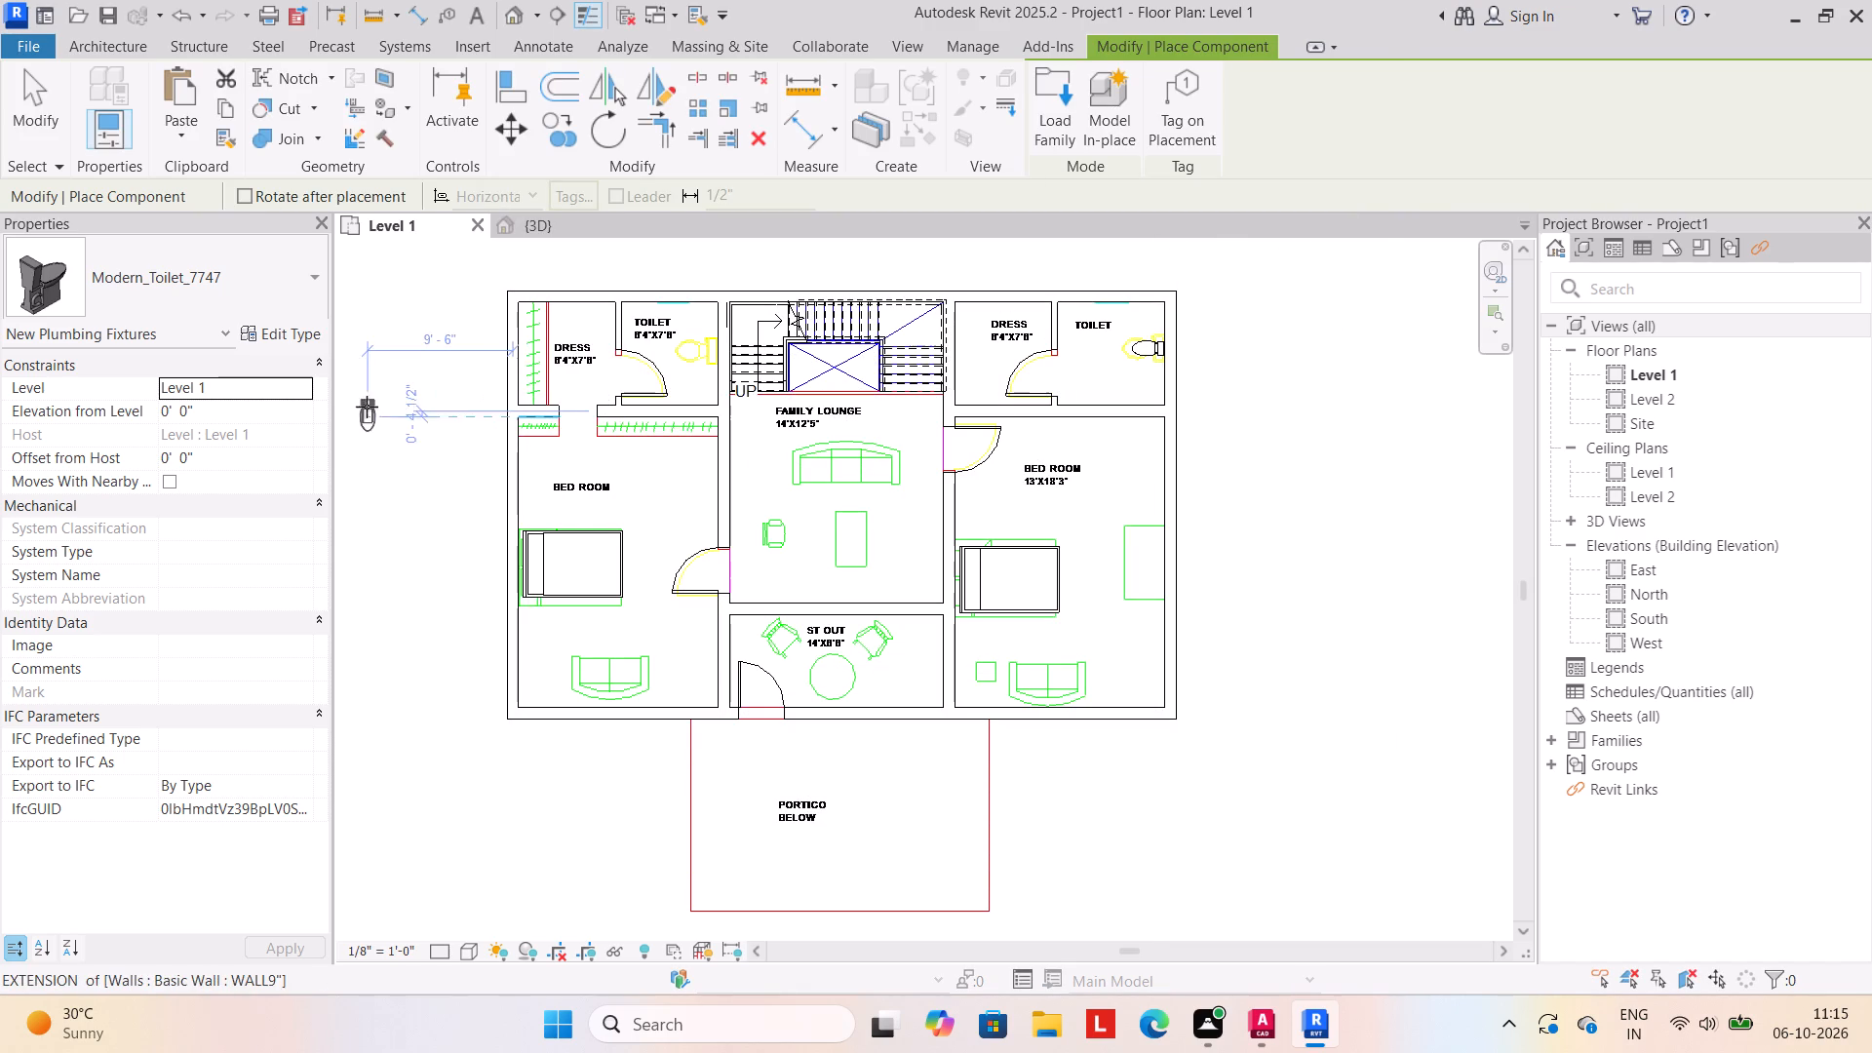
Load the Chair-Lounge_11461 family from the sofa folder in SHUBHAM CITY for placement as a component.
left_click(1048, 109)
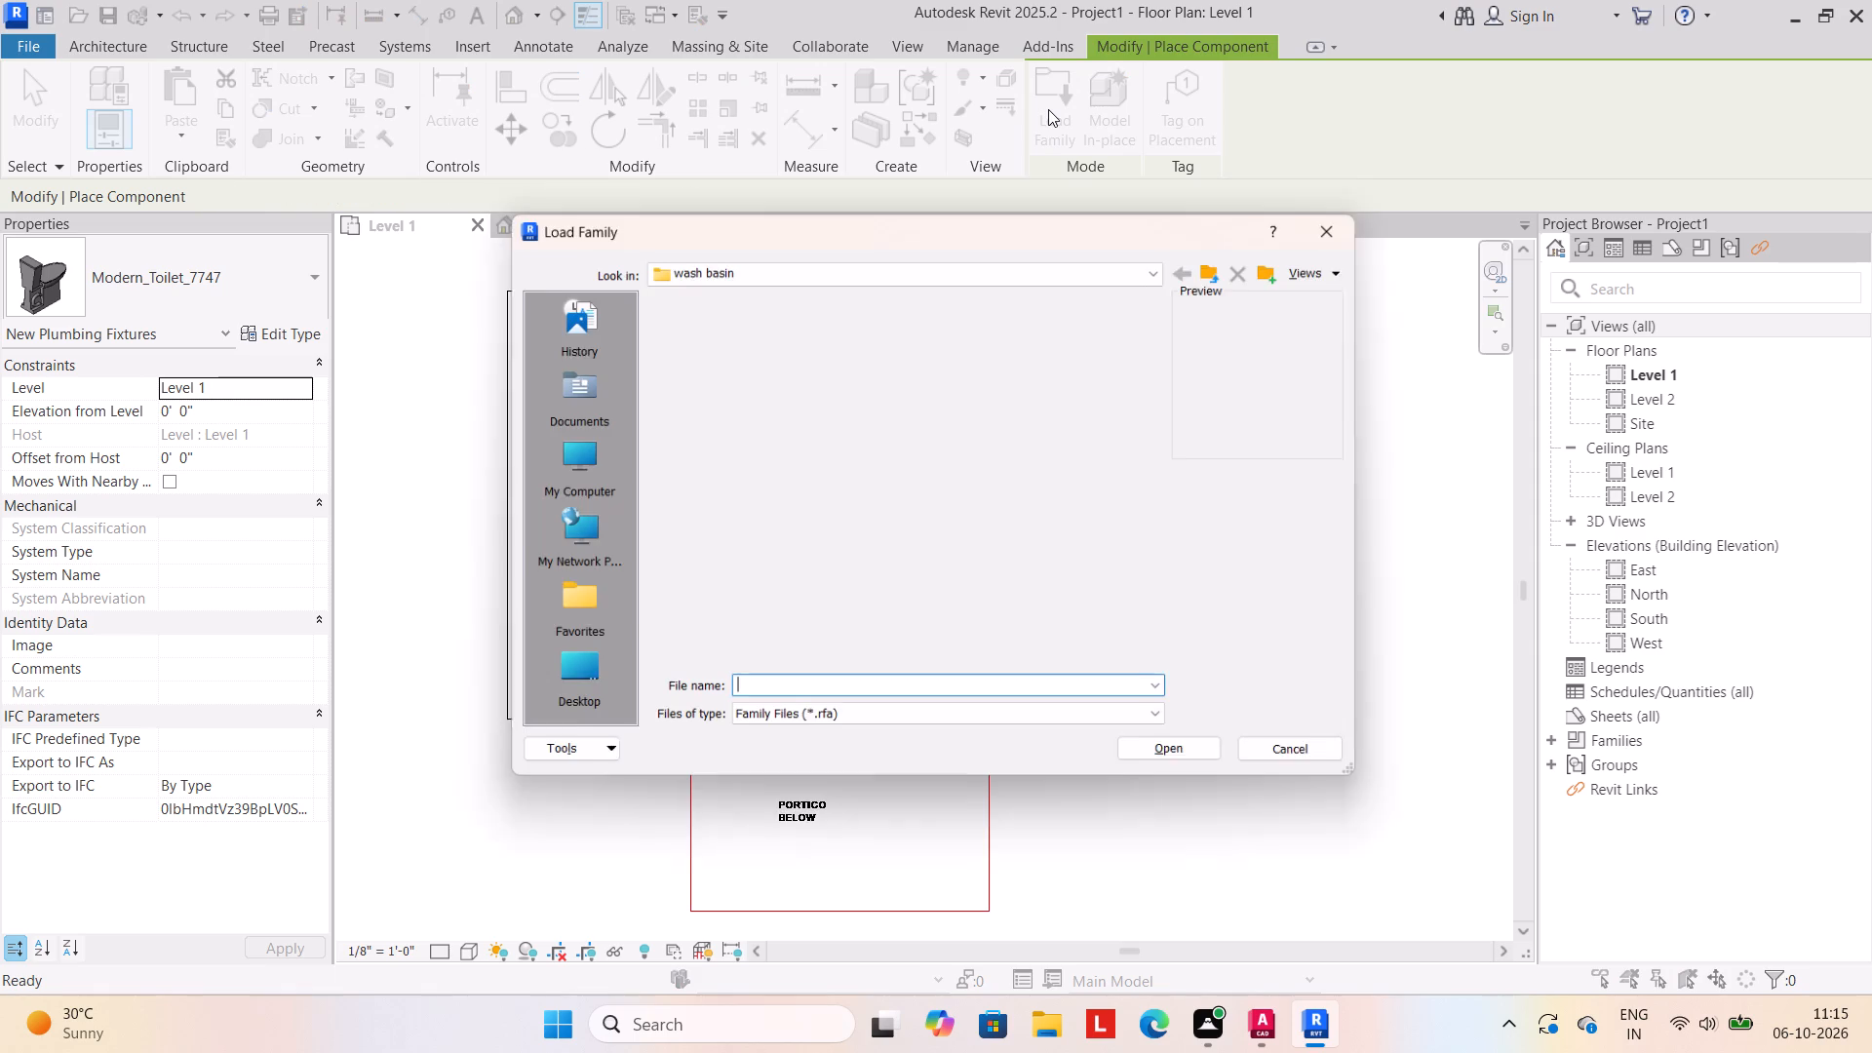
scroll(774, 546, "down", 4)
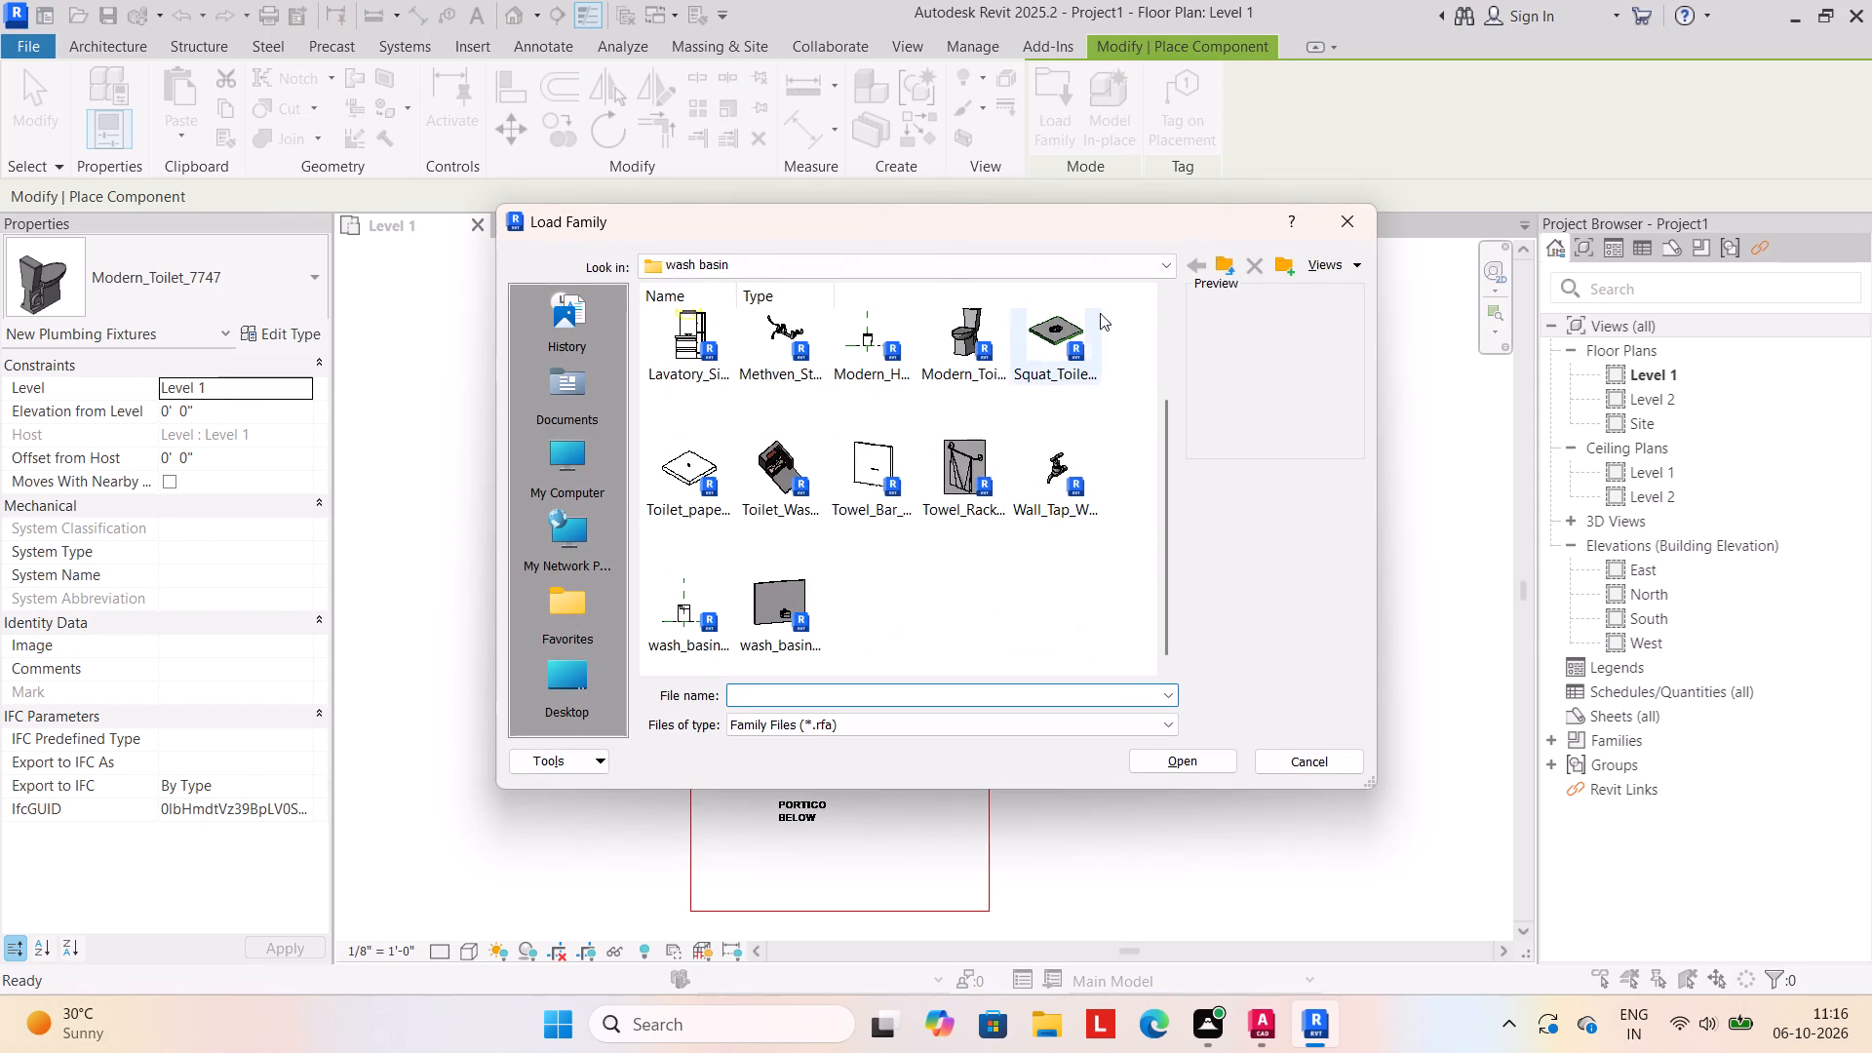
left_click(1225, 263)
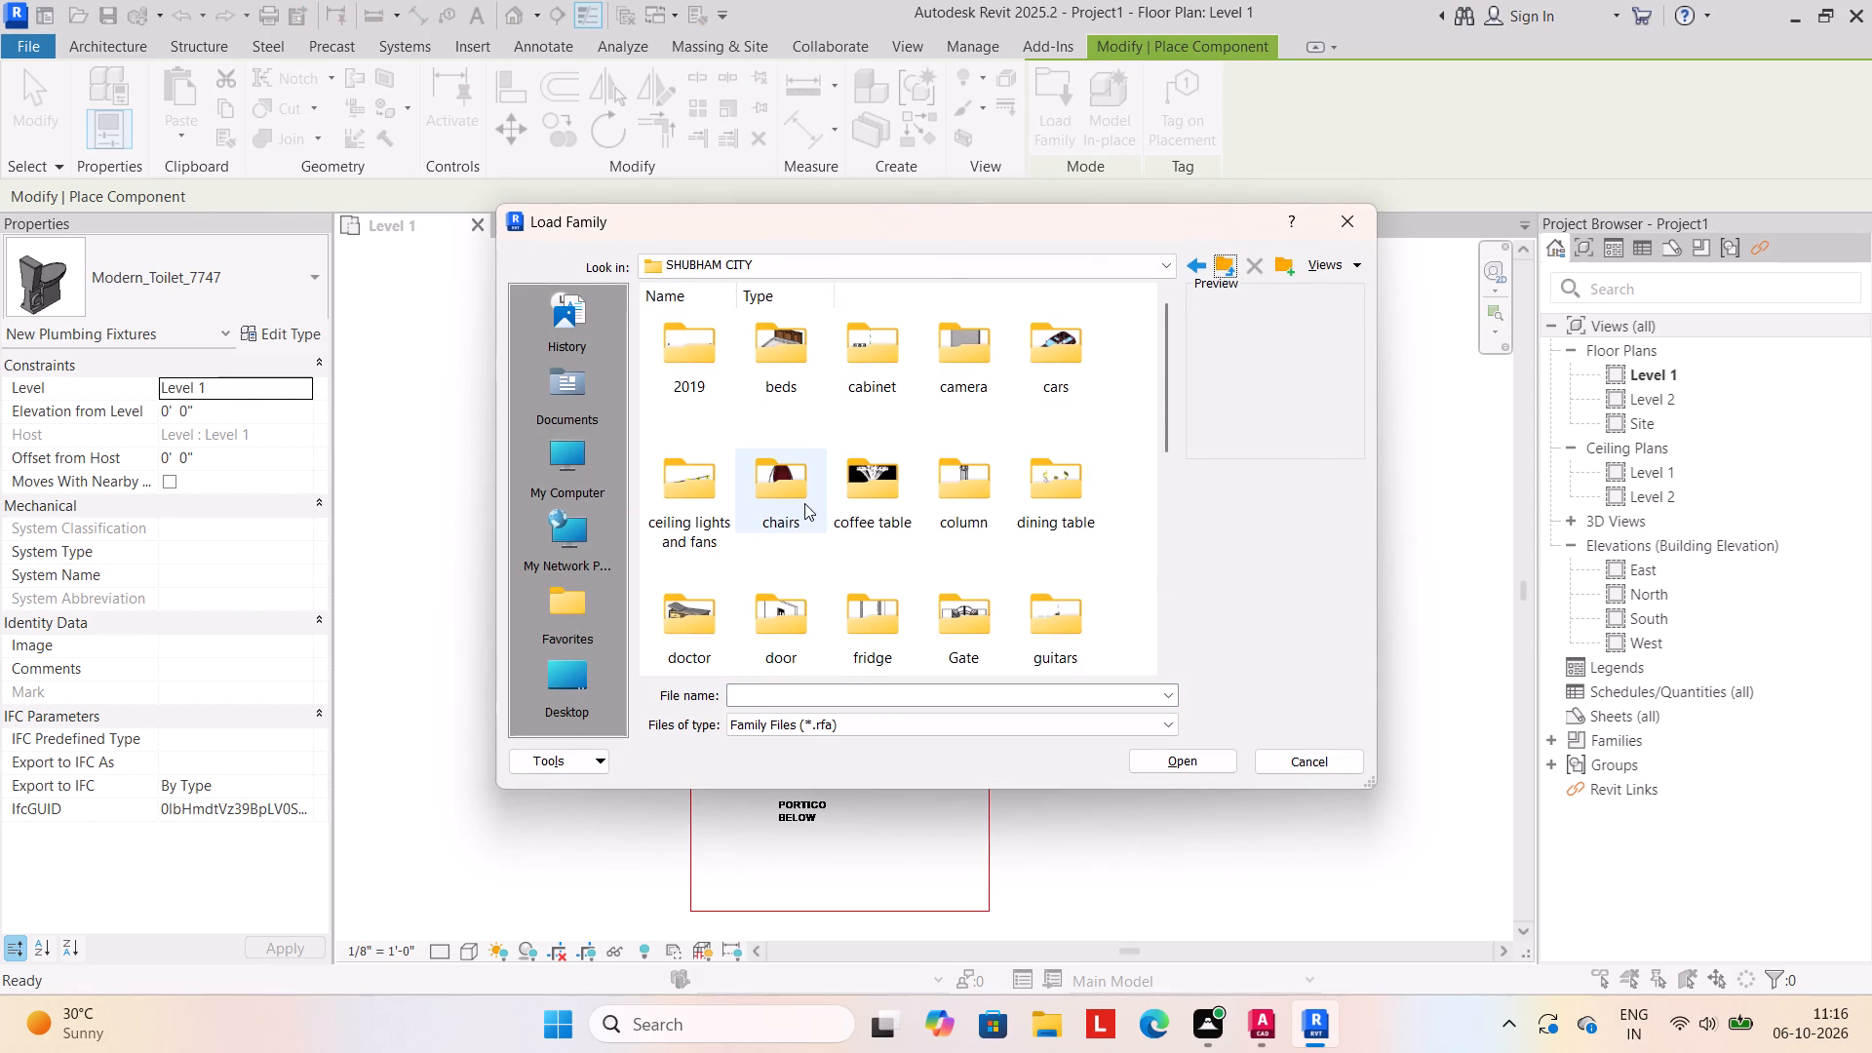
scroll(812, 543, "down", 4)
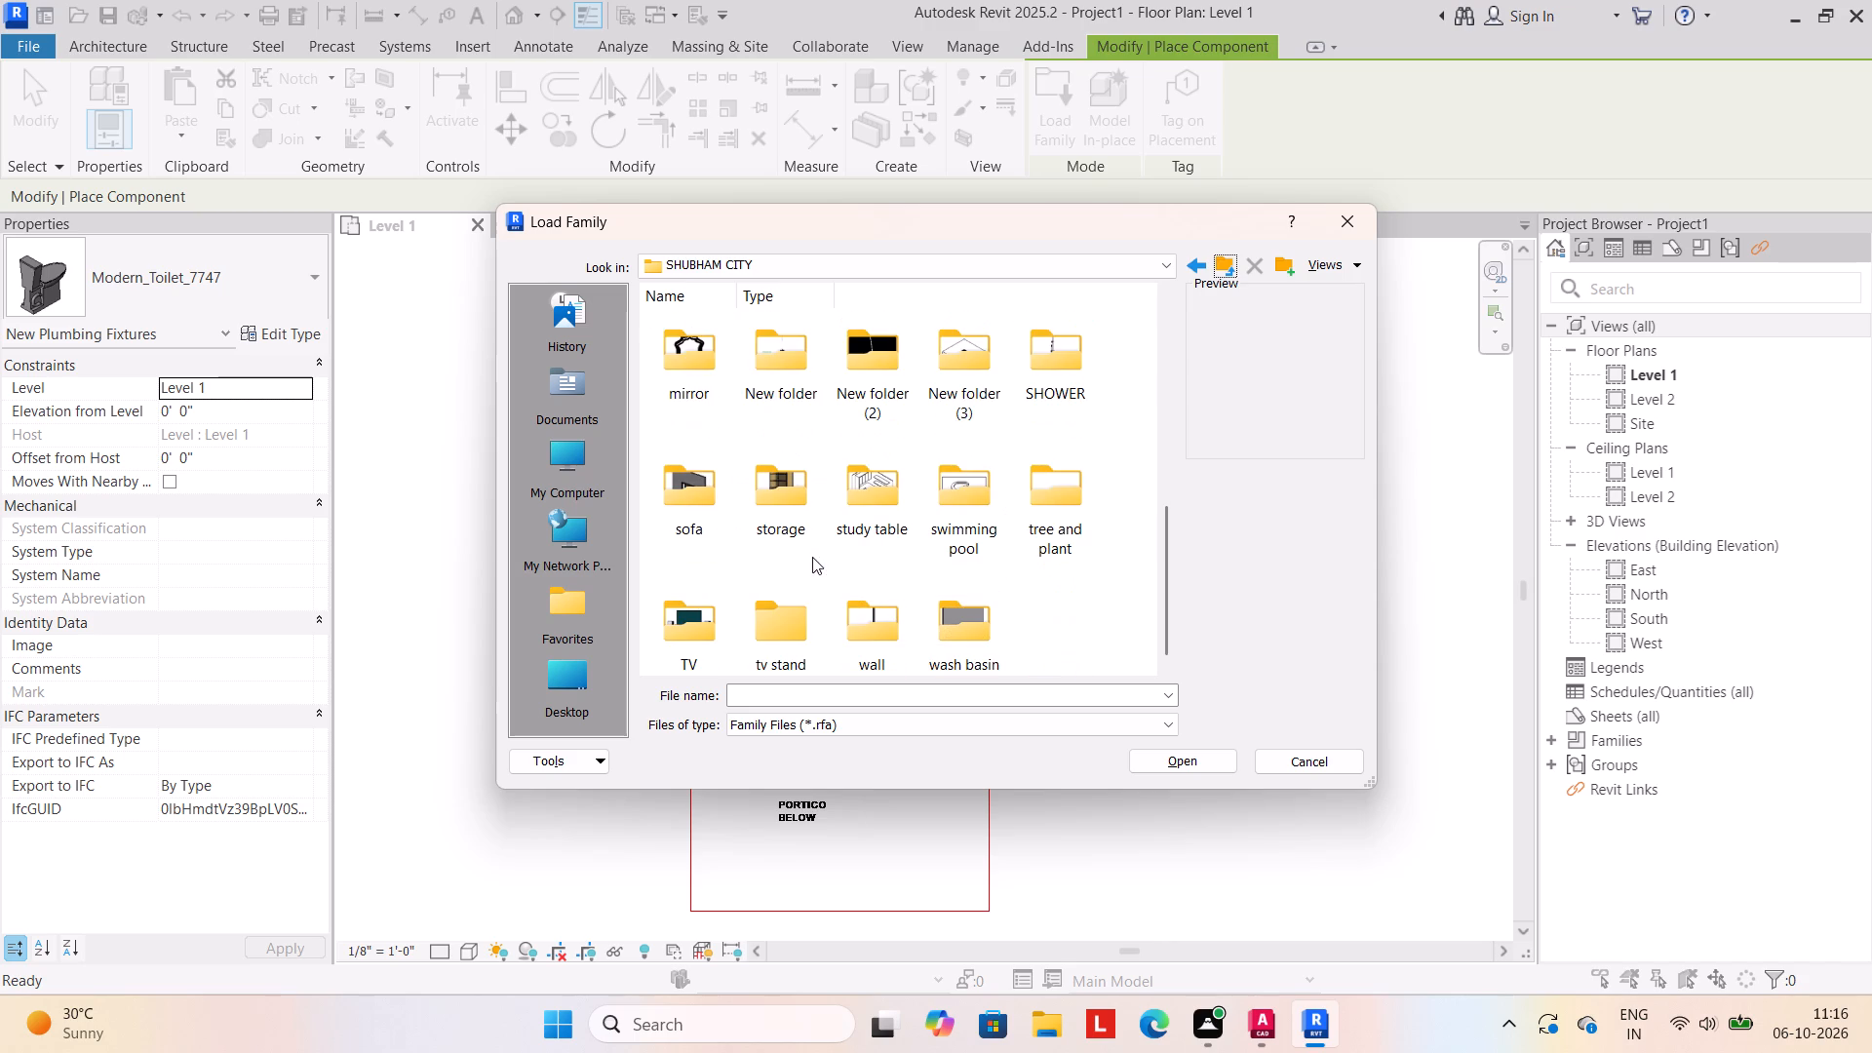
scroll(812, 557, "down", 3)
double_click(698, 489)
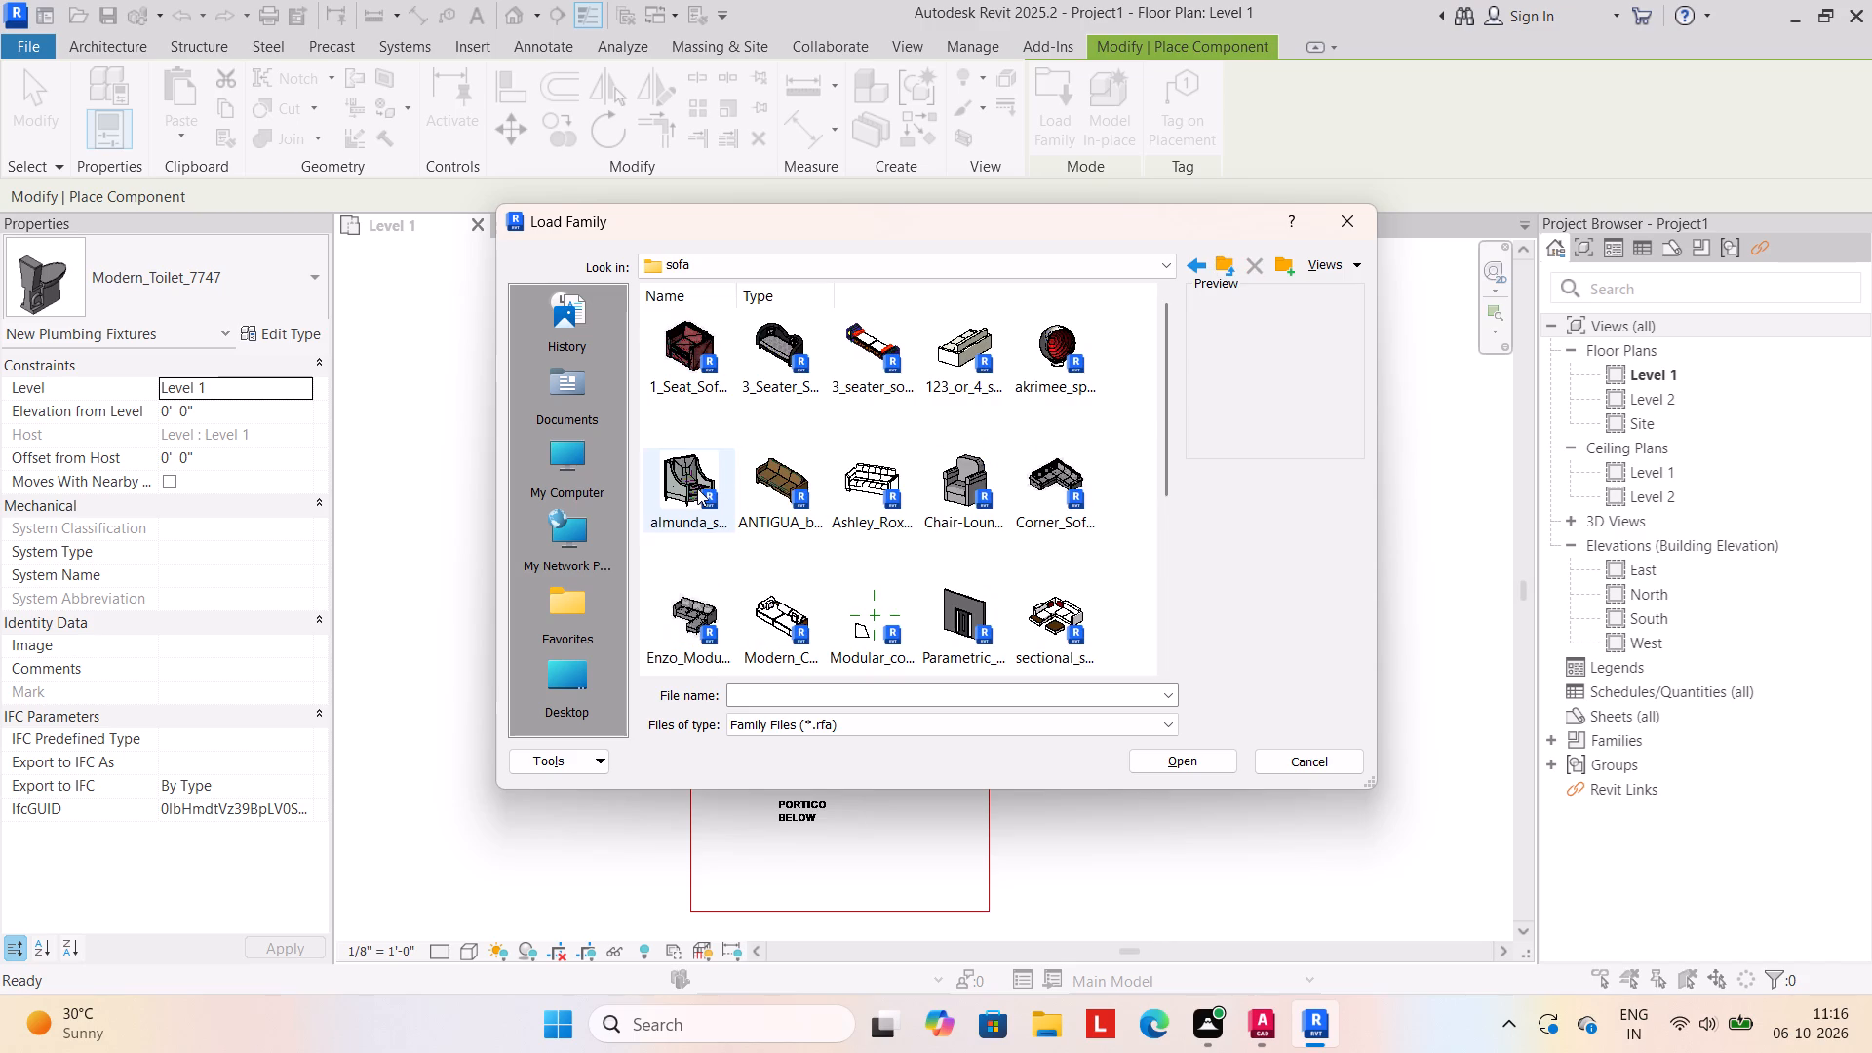
left_click(950, 478)
left_click(1182, 765)
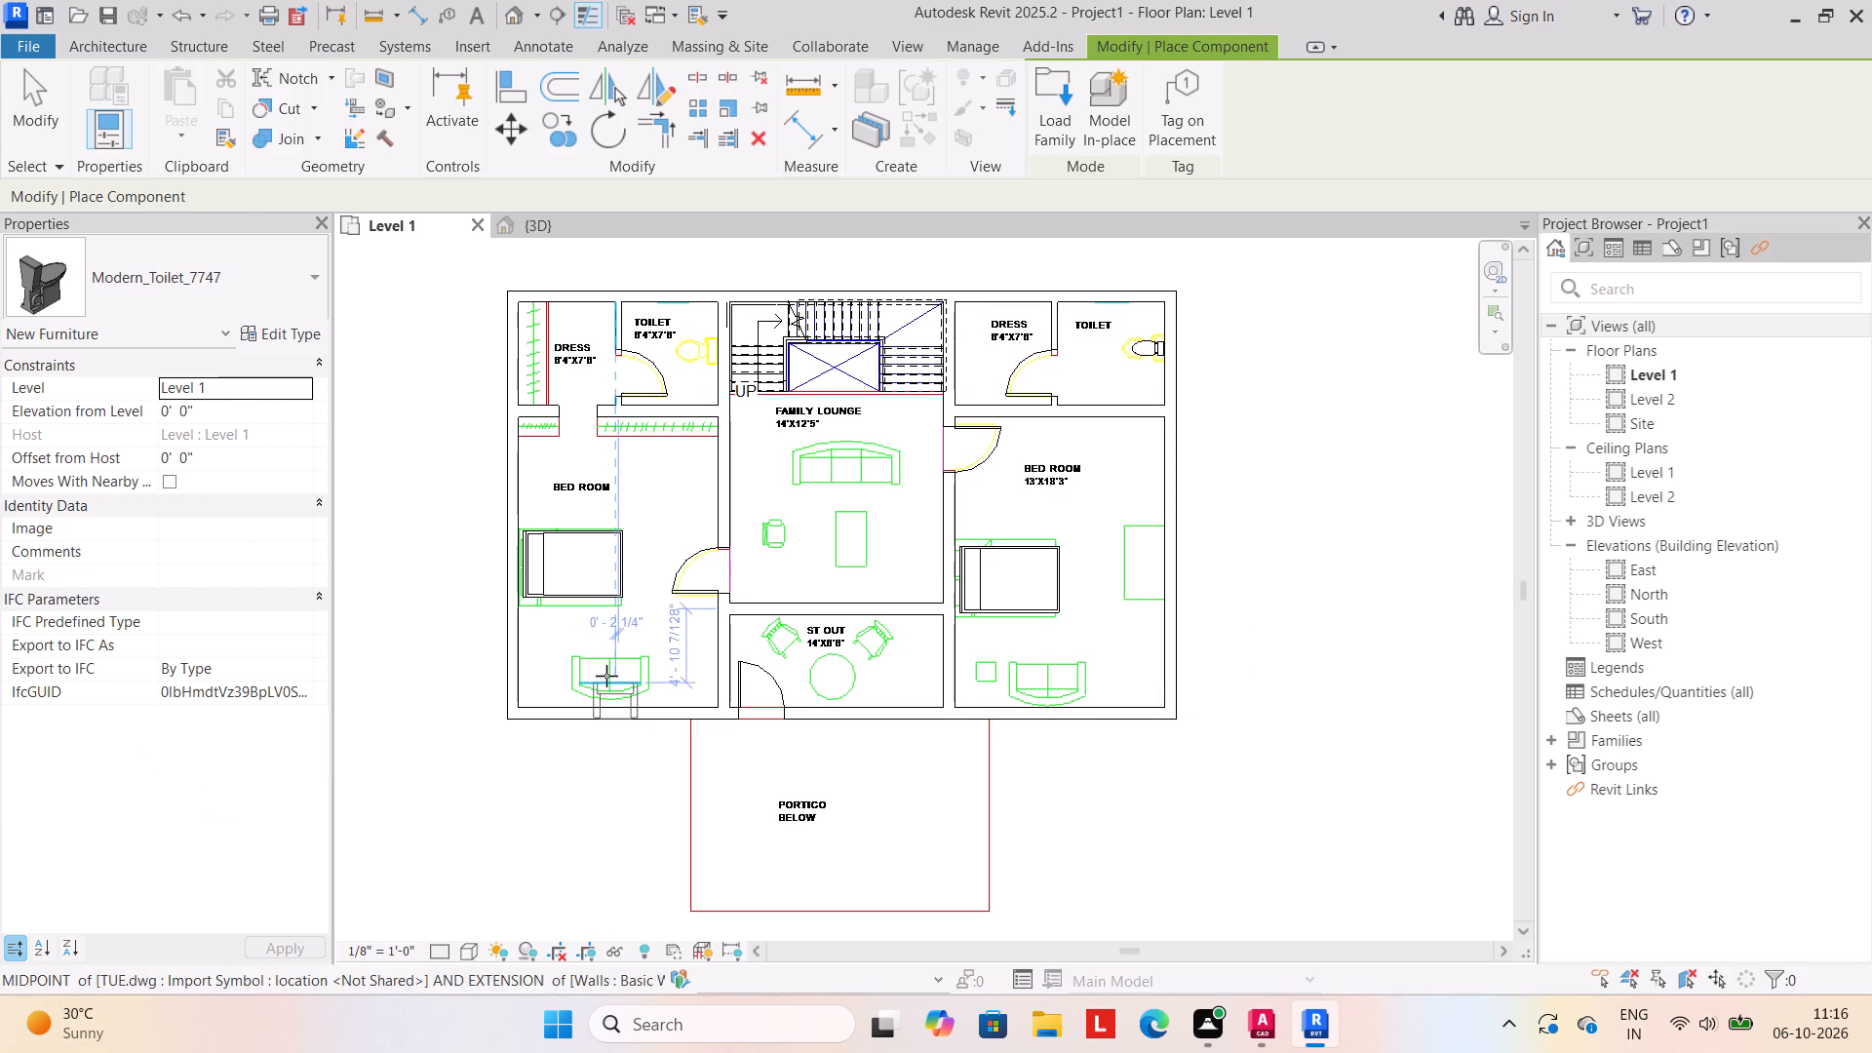
Place the lounge chair on the left bedroom's sofa outline, backing onto the front wall, about 6' 8 1/2" from the left exterior wall.
key("space")
key("space")
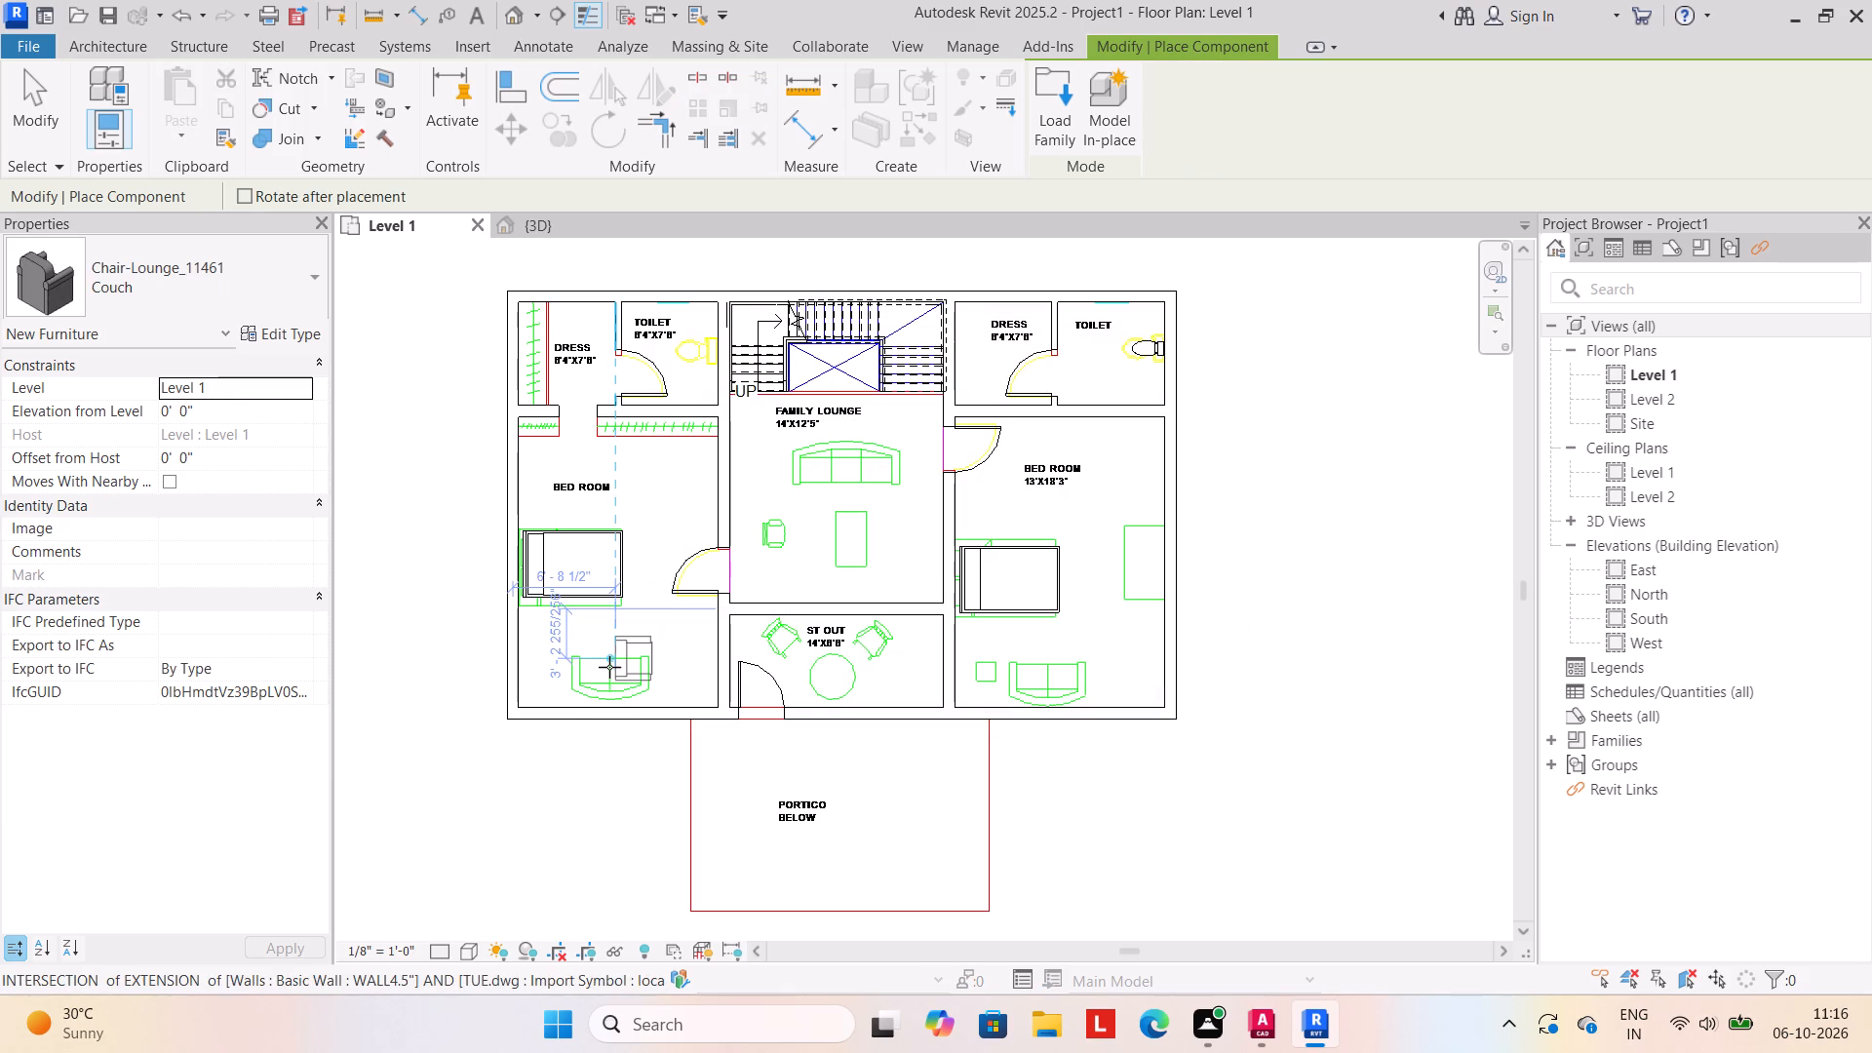
key("space")
key("space")
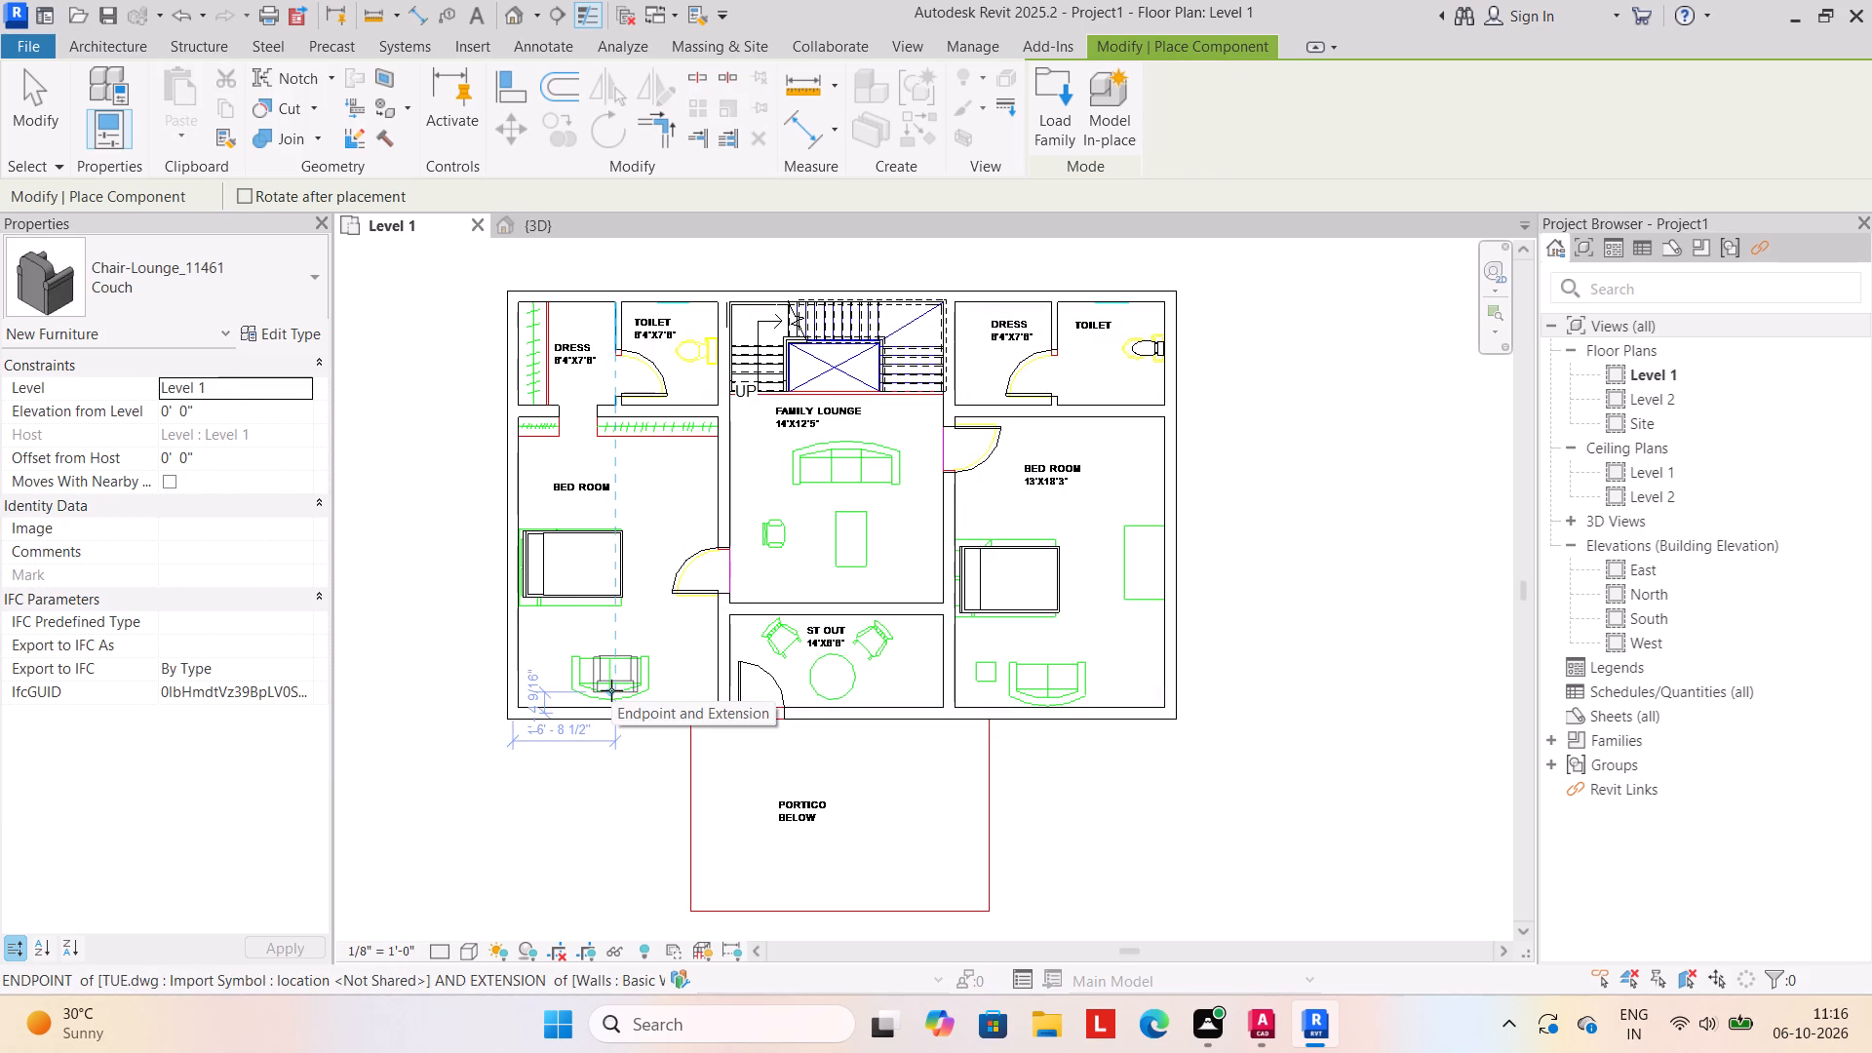
left_click(611, 690)
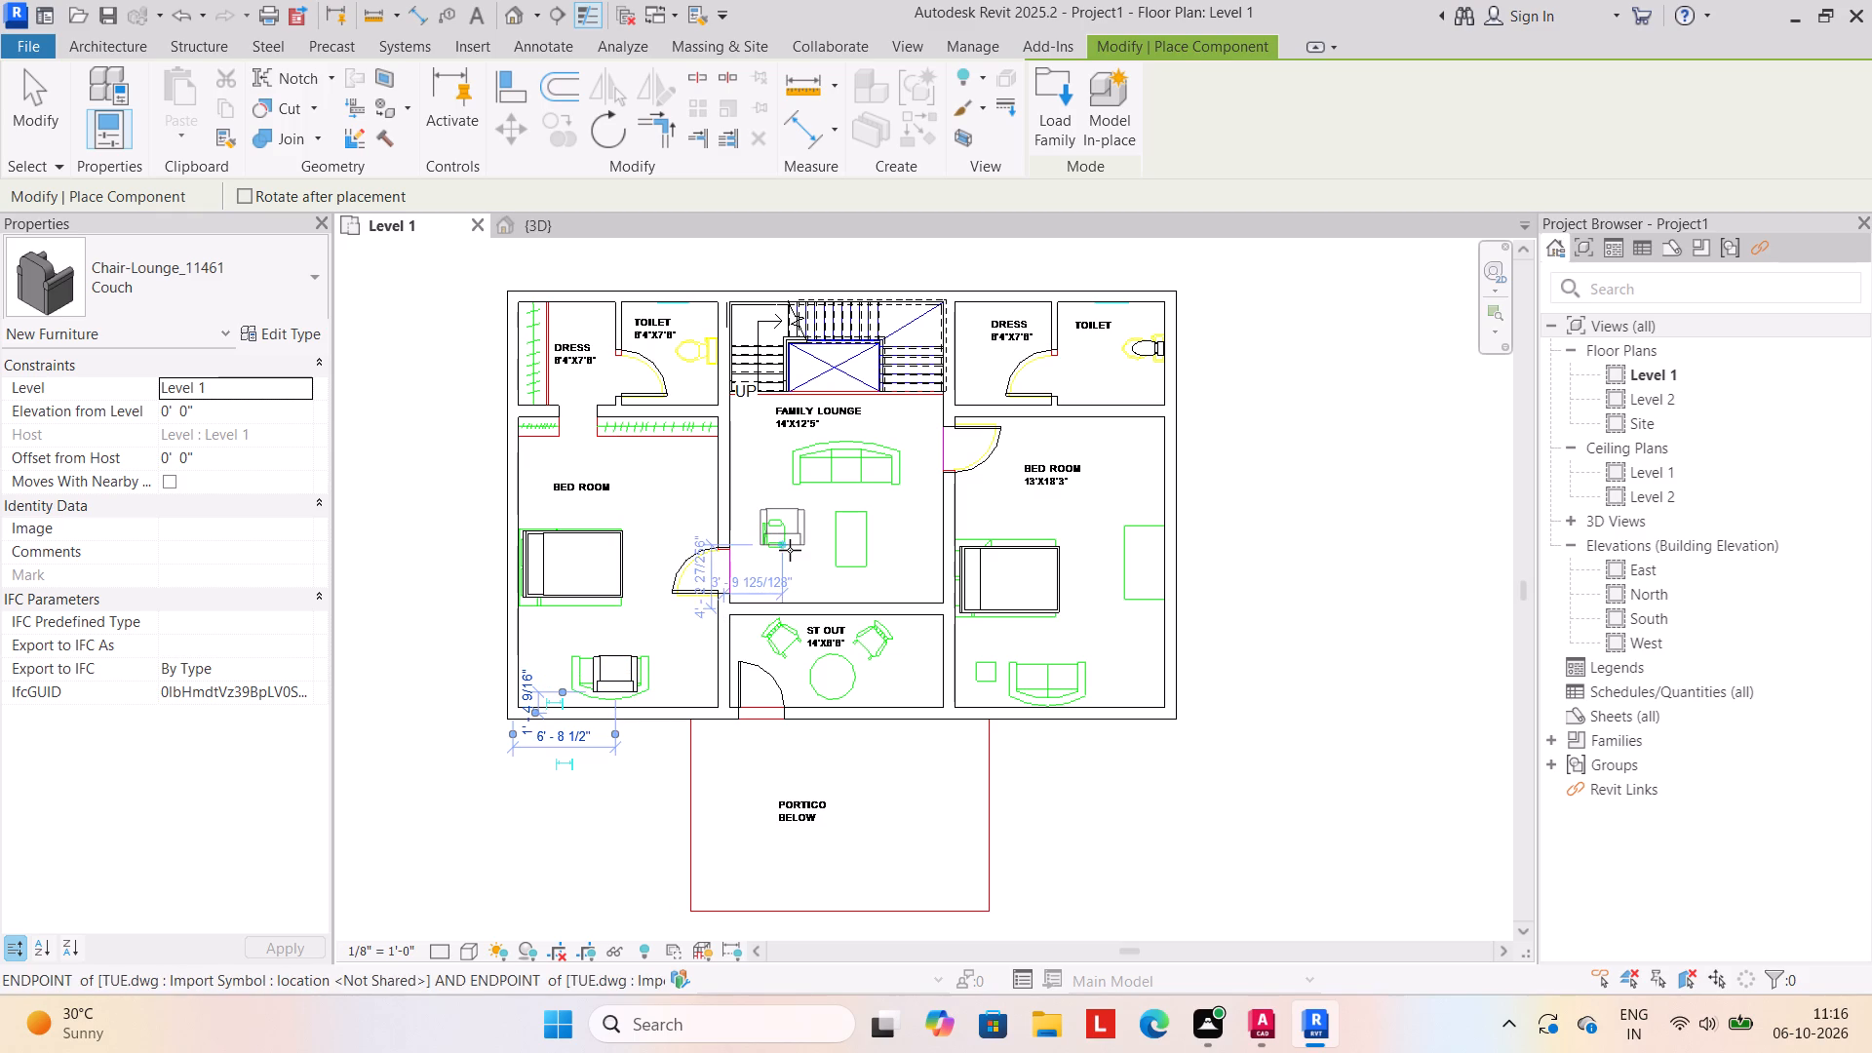
Rotate a second lounge chair so its back faces the table outline and place it over the family lounge's chair outline, about 10' 6" from the right wall.
key("space")
key("space")
key("space")
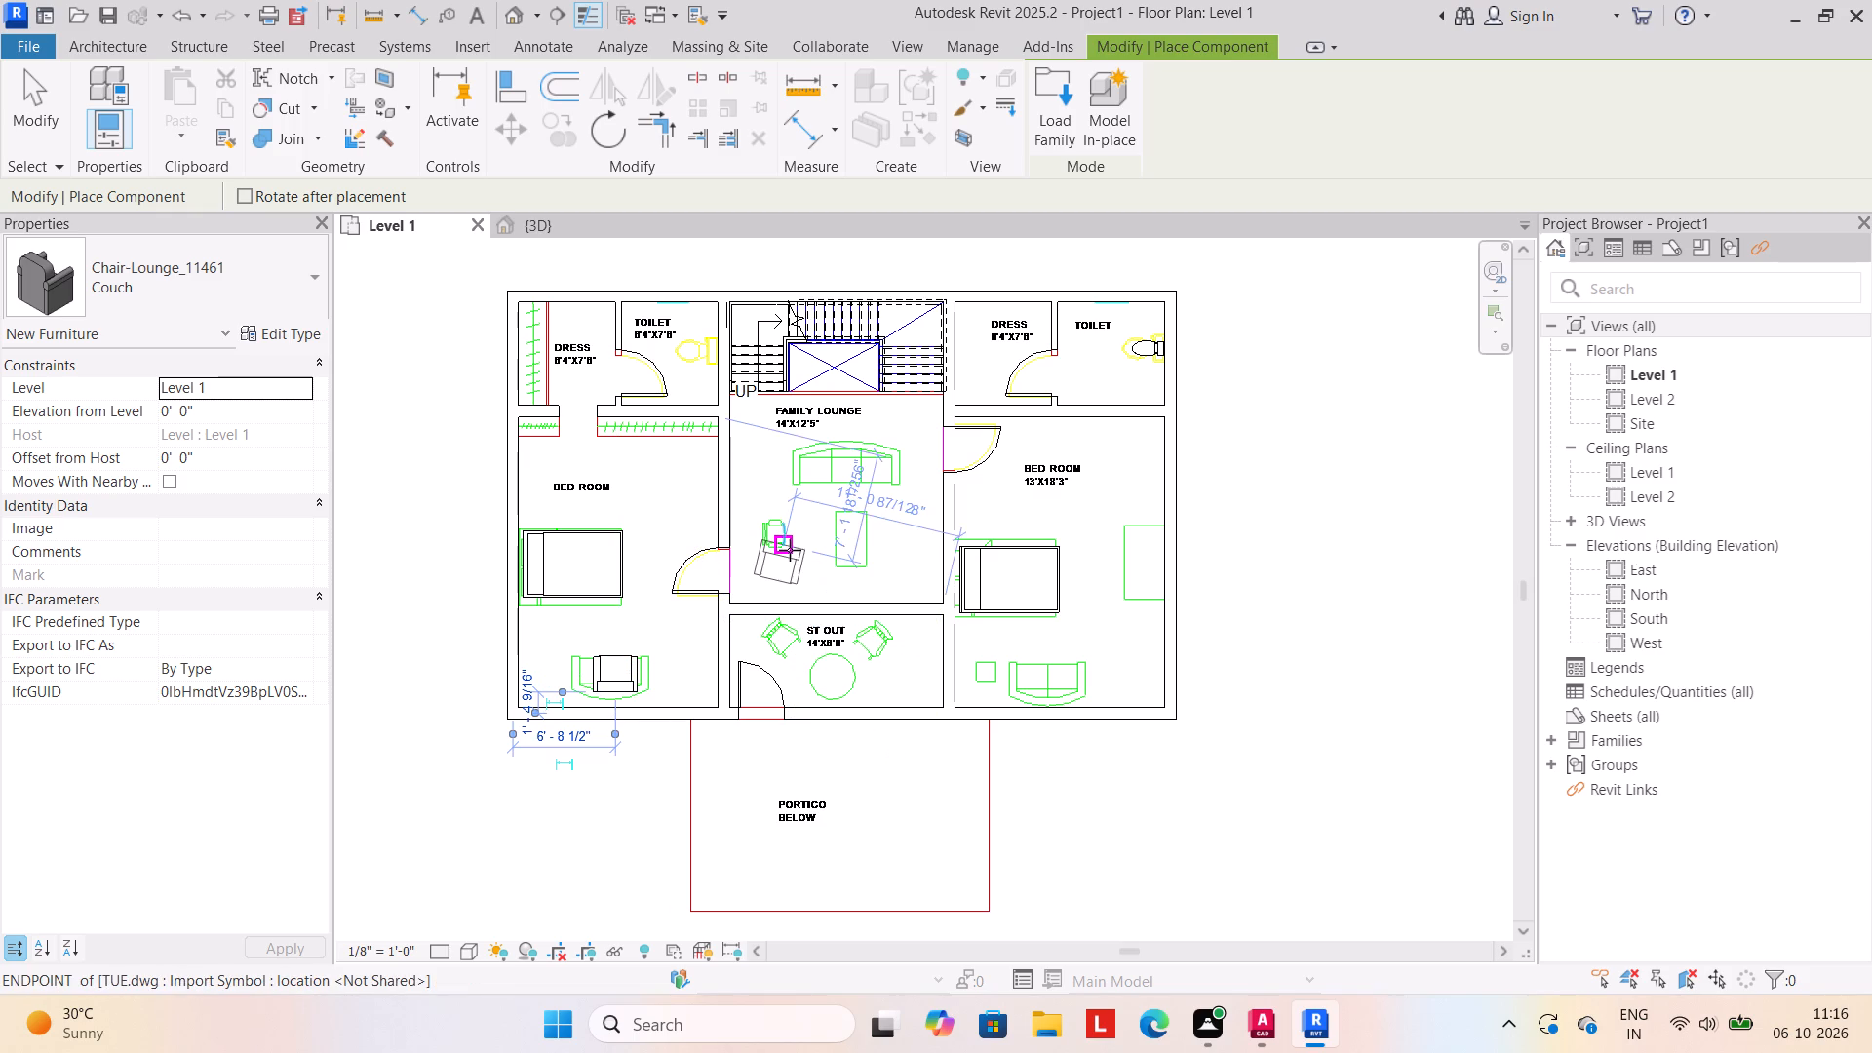
key("space")
key("space")
key("space")
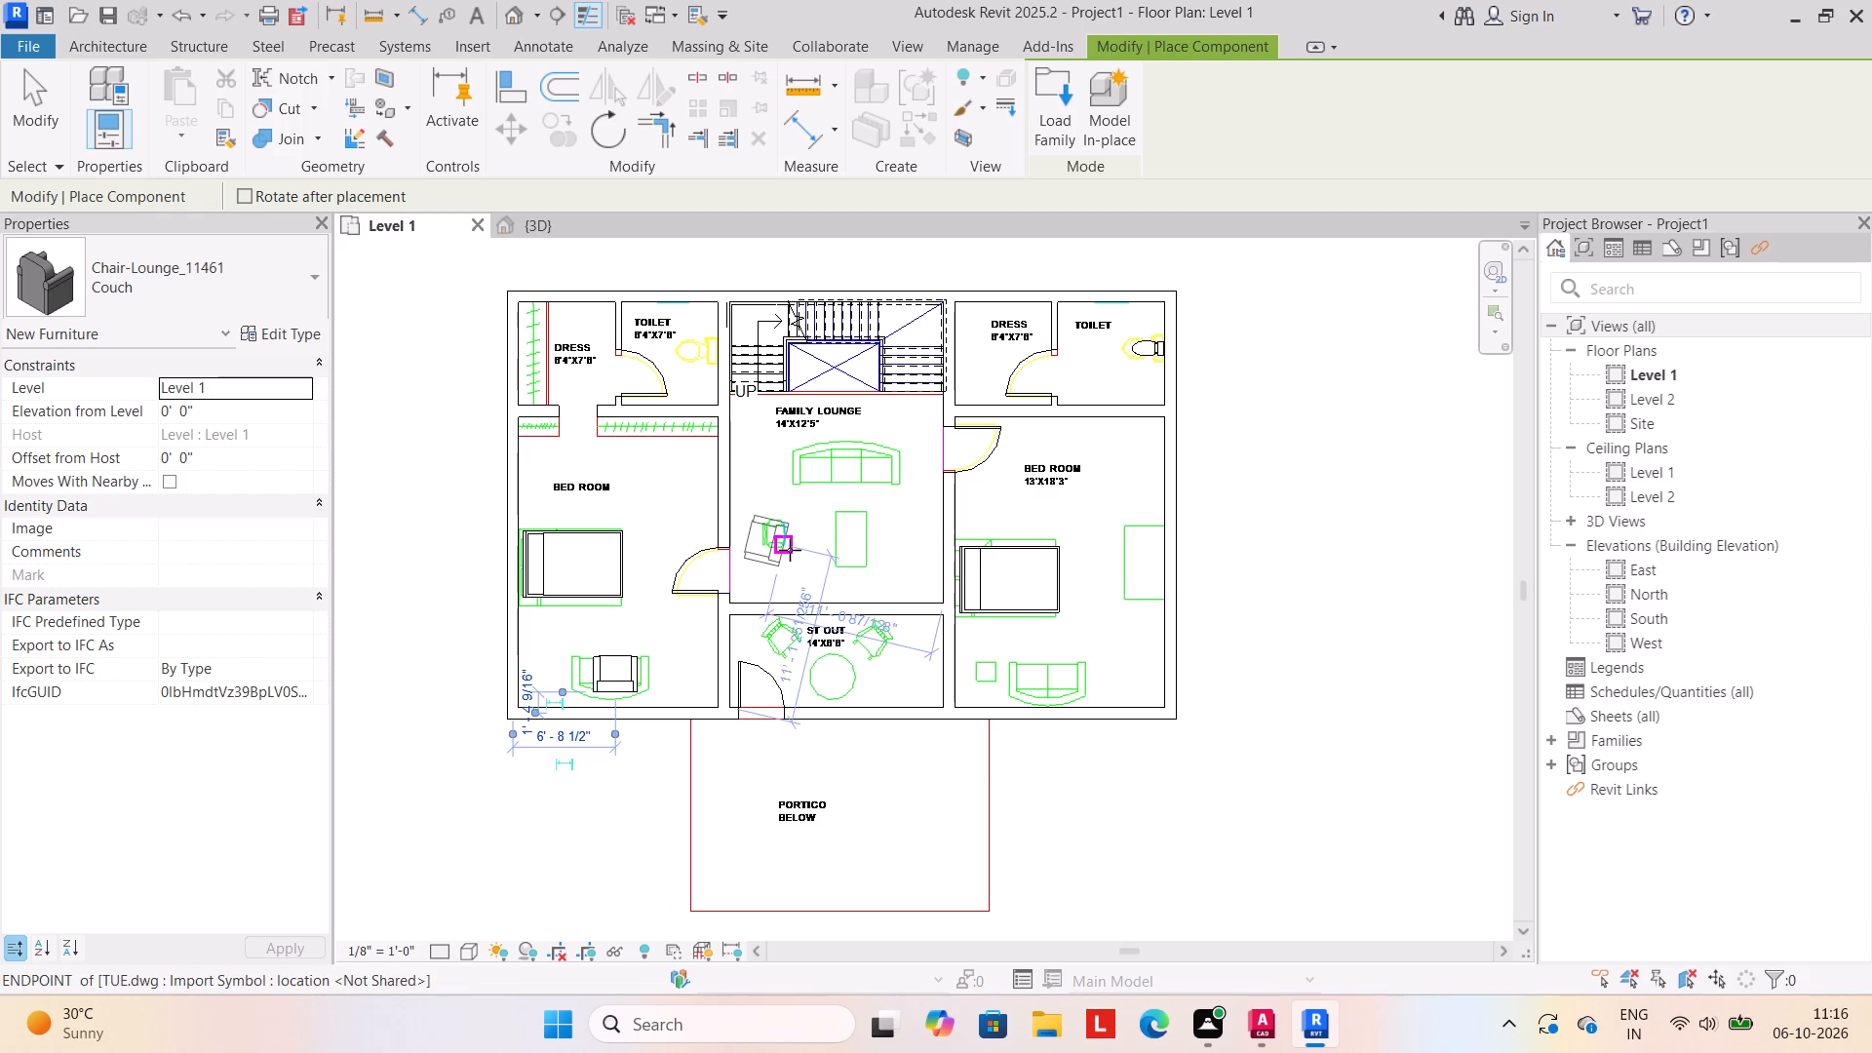
key("space")
key("space")
key("space")
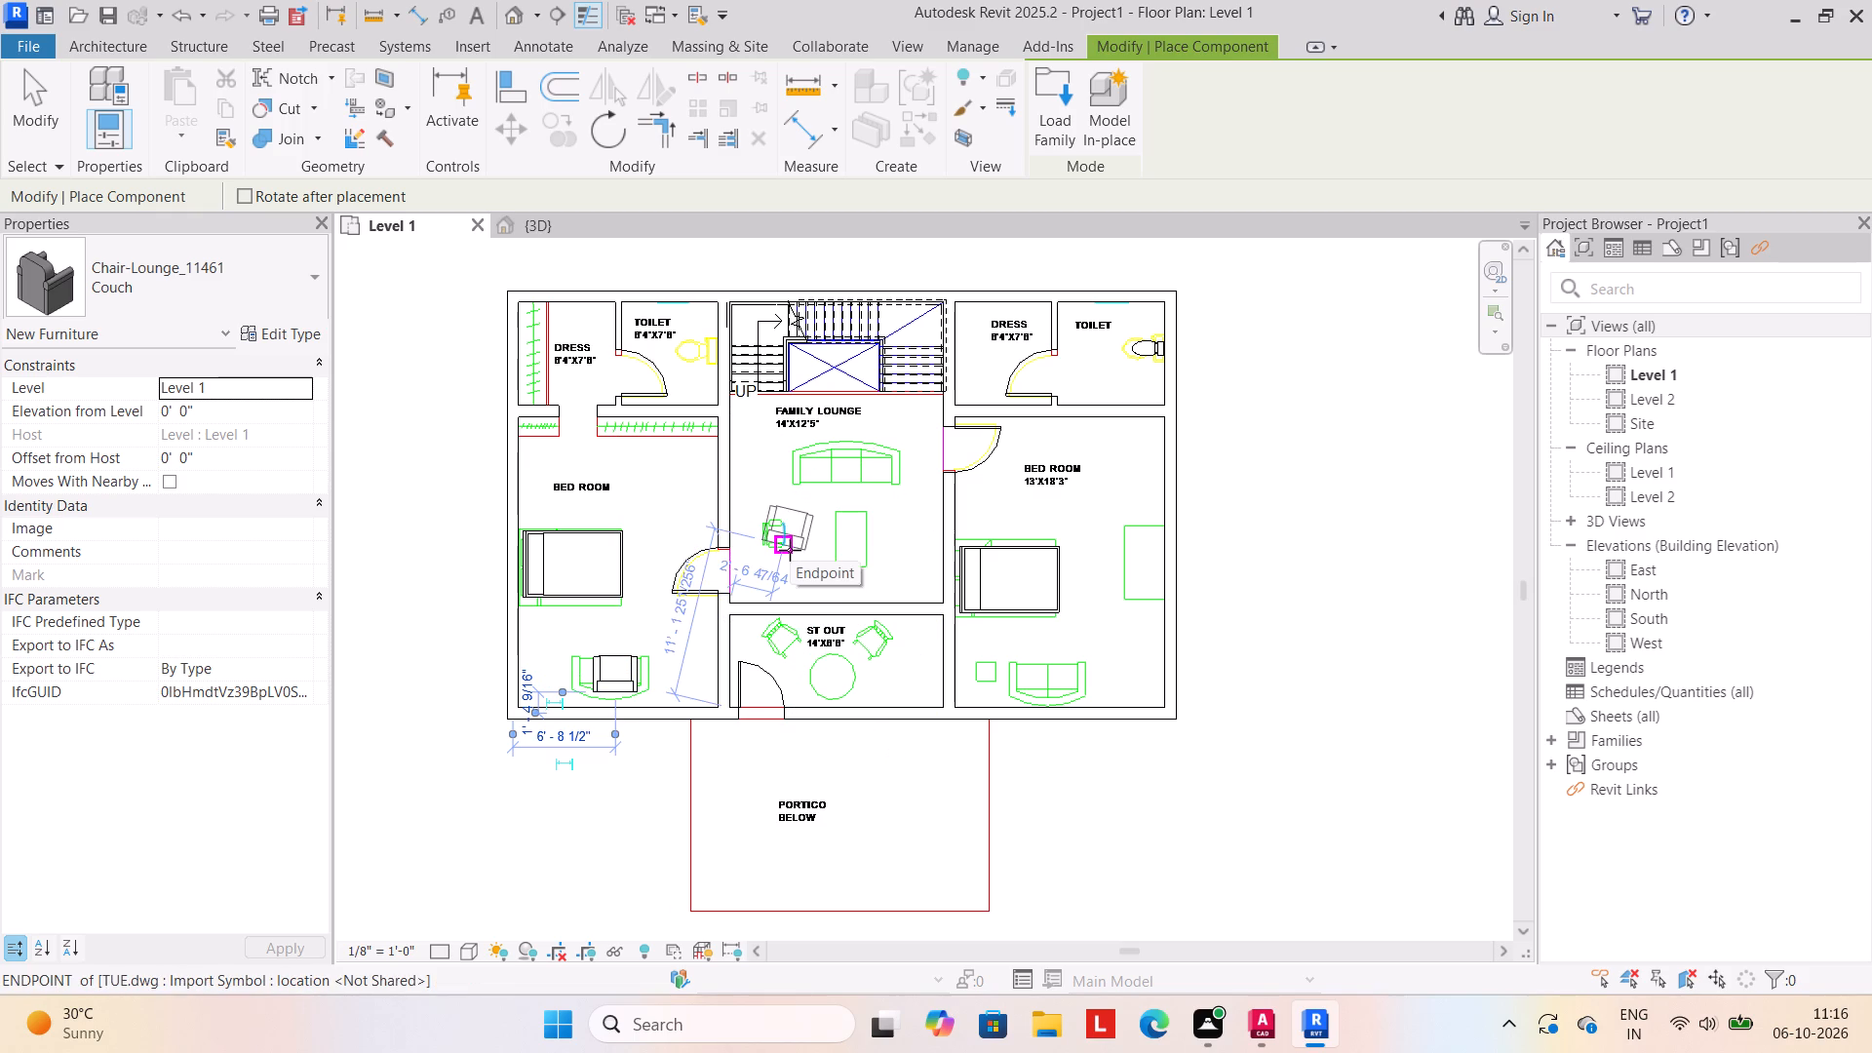
key("space")
key("space")
key("space")
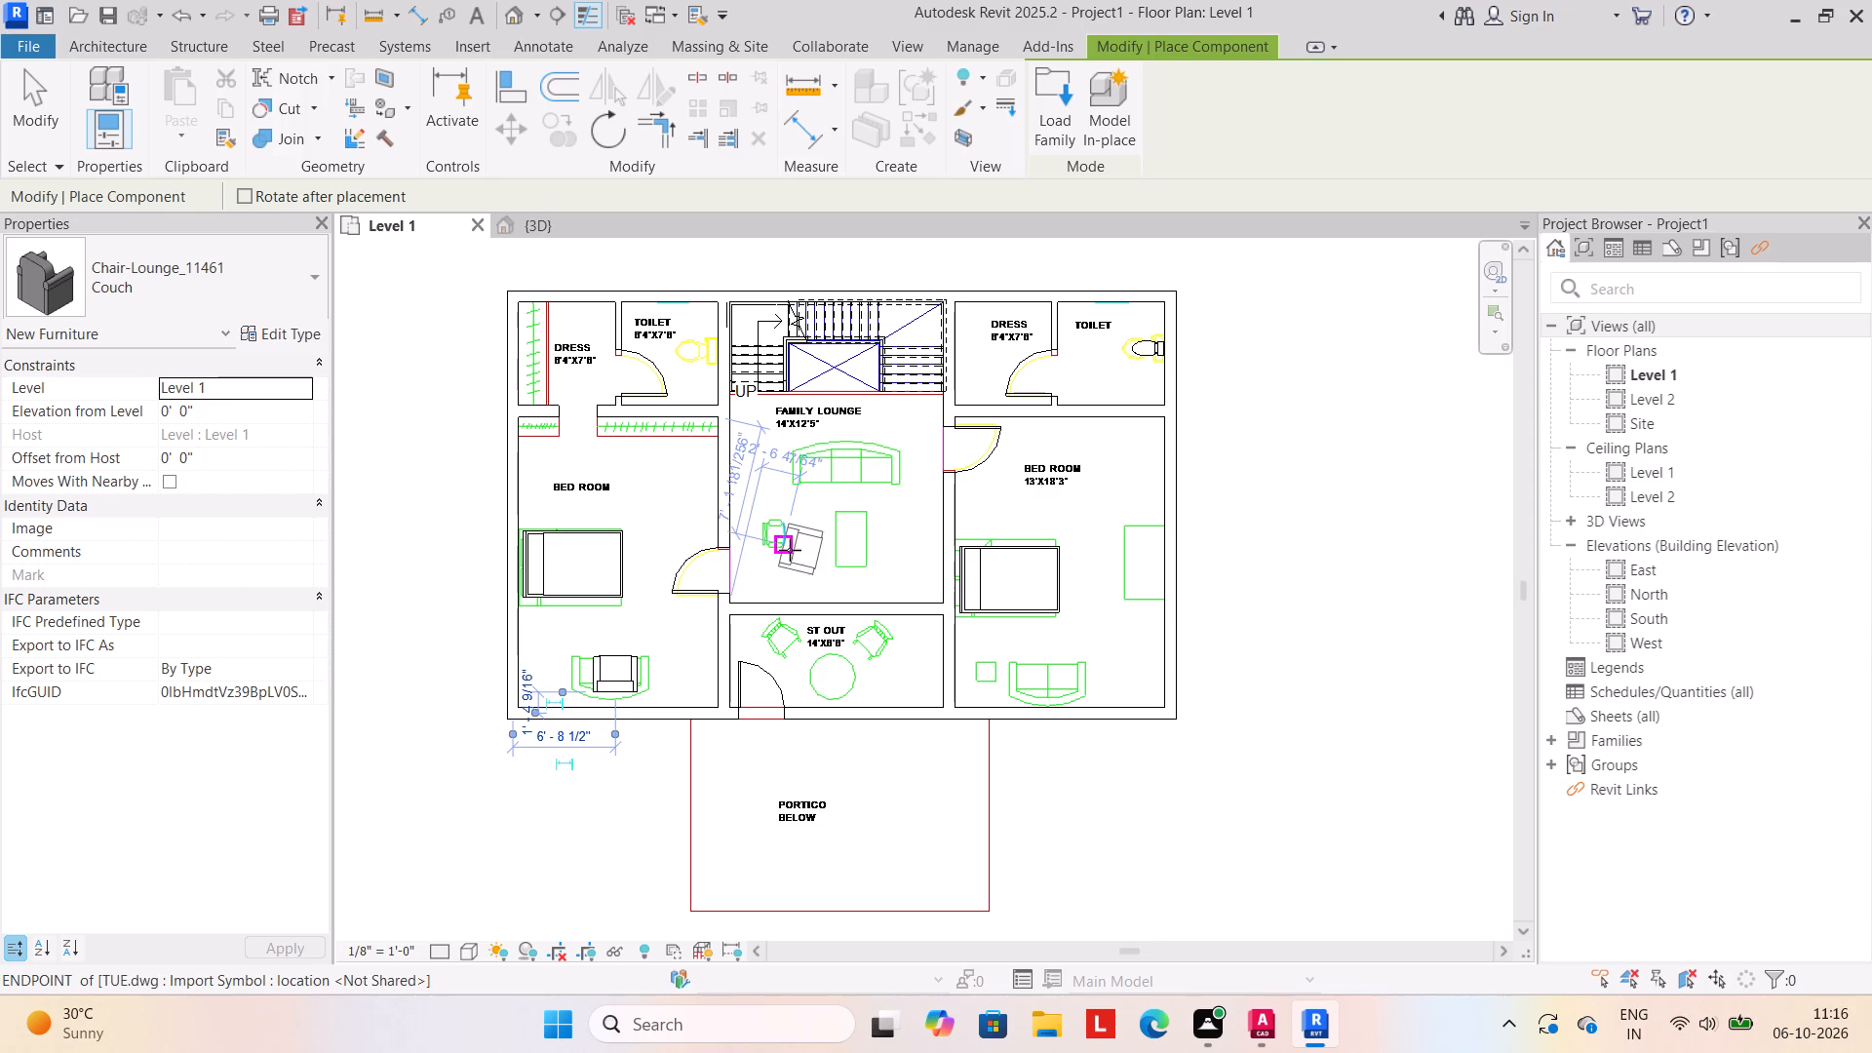
key("space")
key("space")
key("space")
key("space")
key("space")
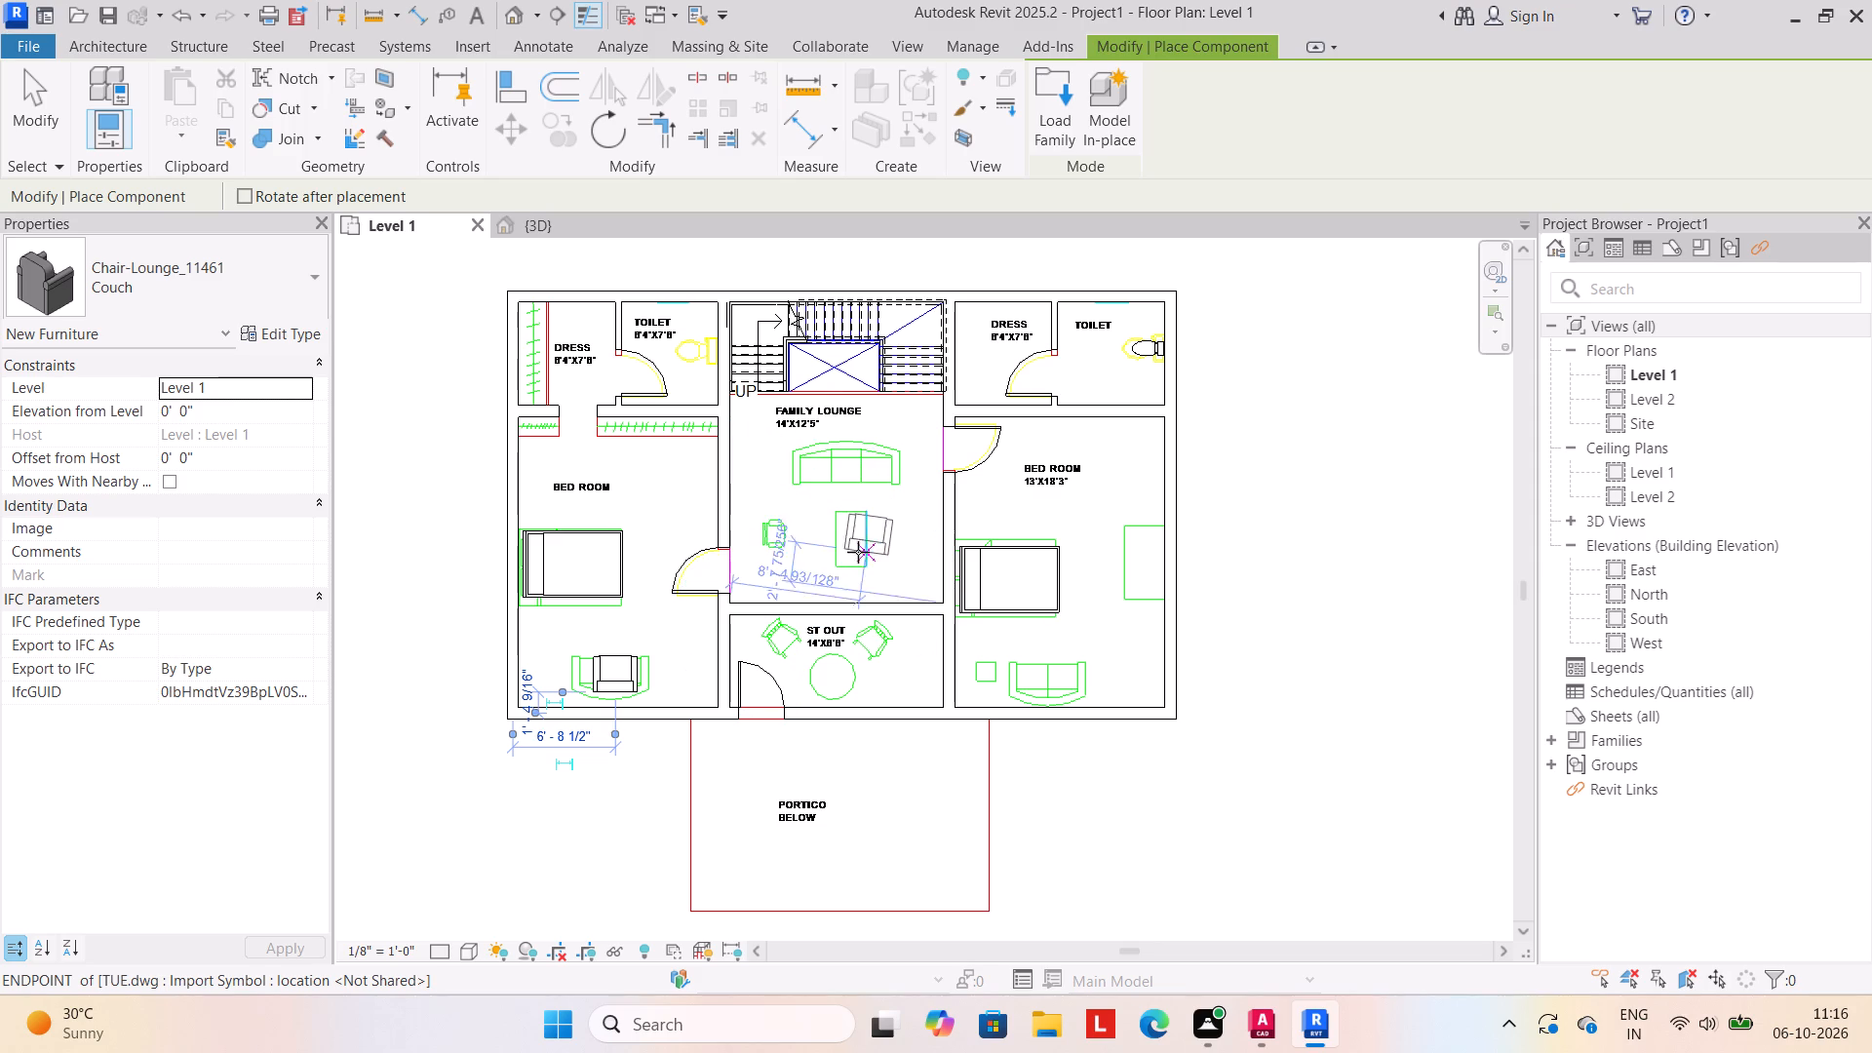
scroll(795, 539, "up", 9)
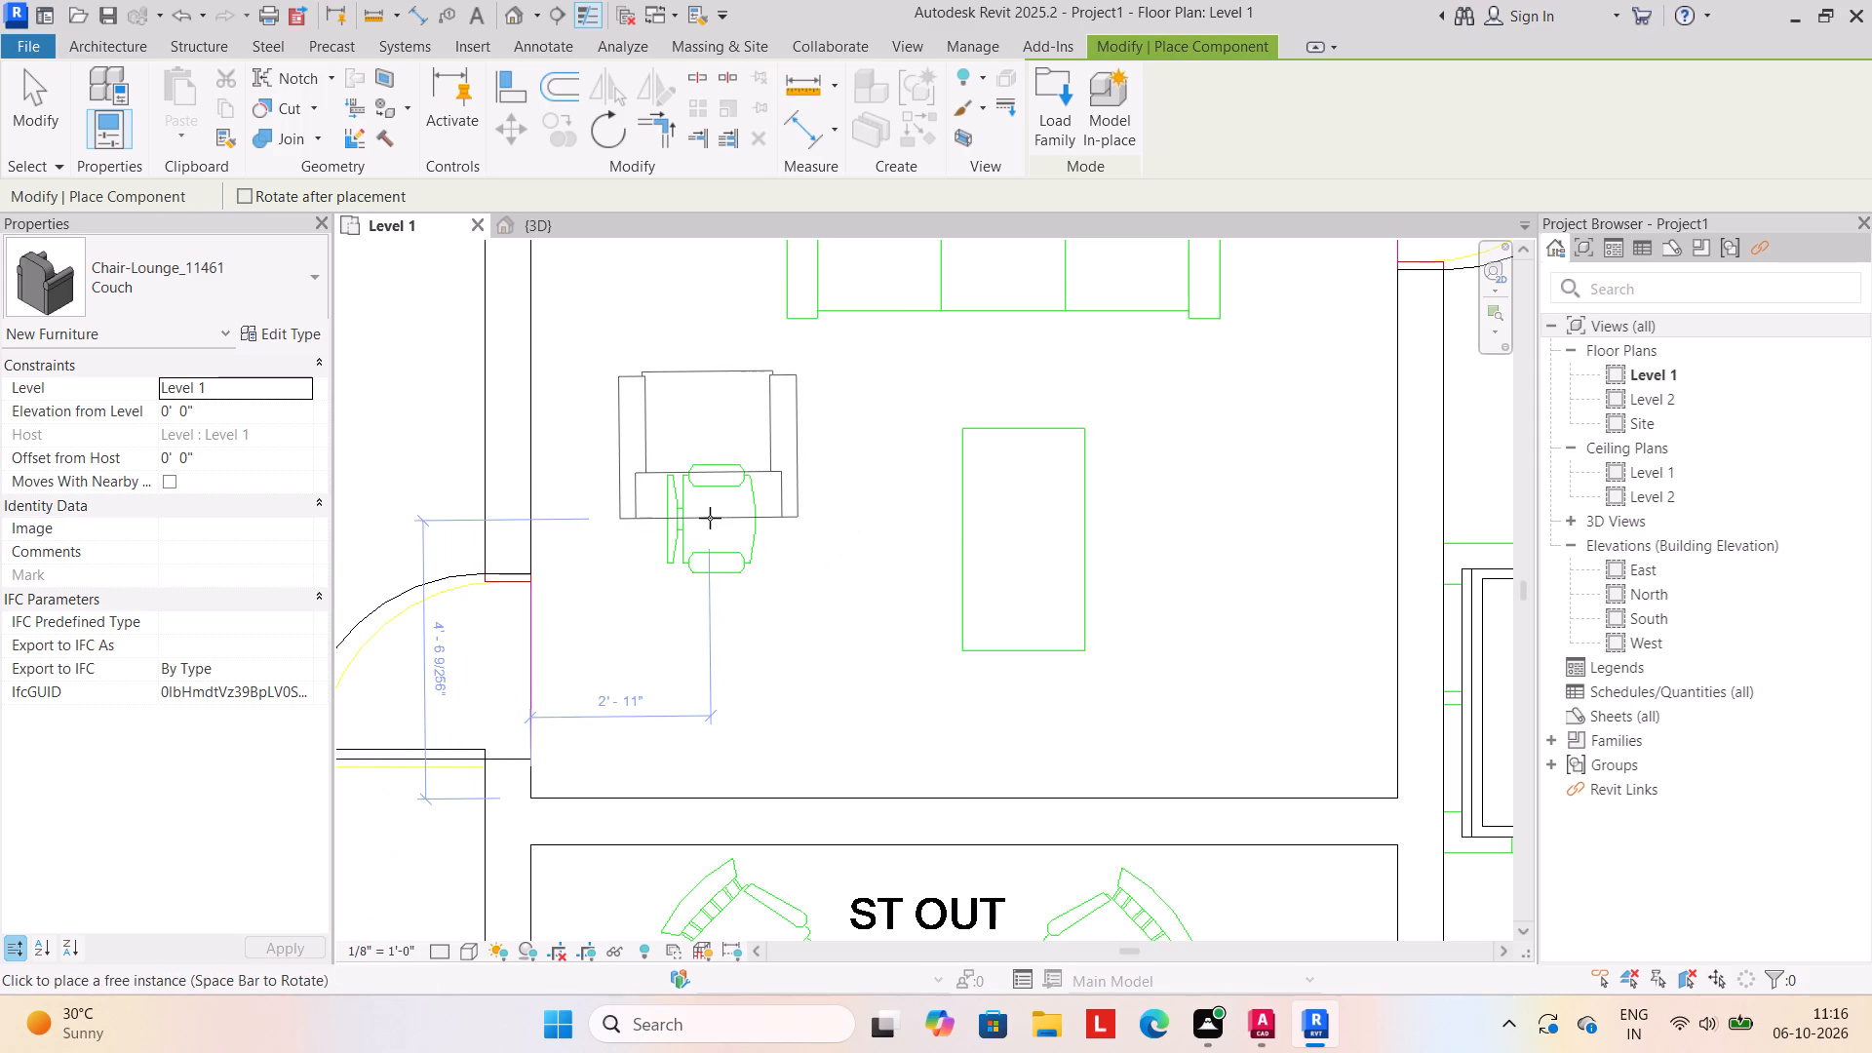
key("space")
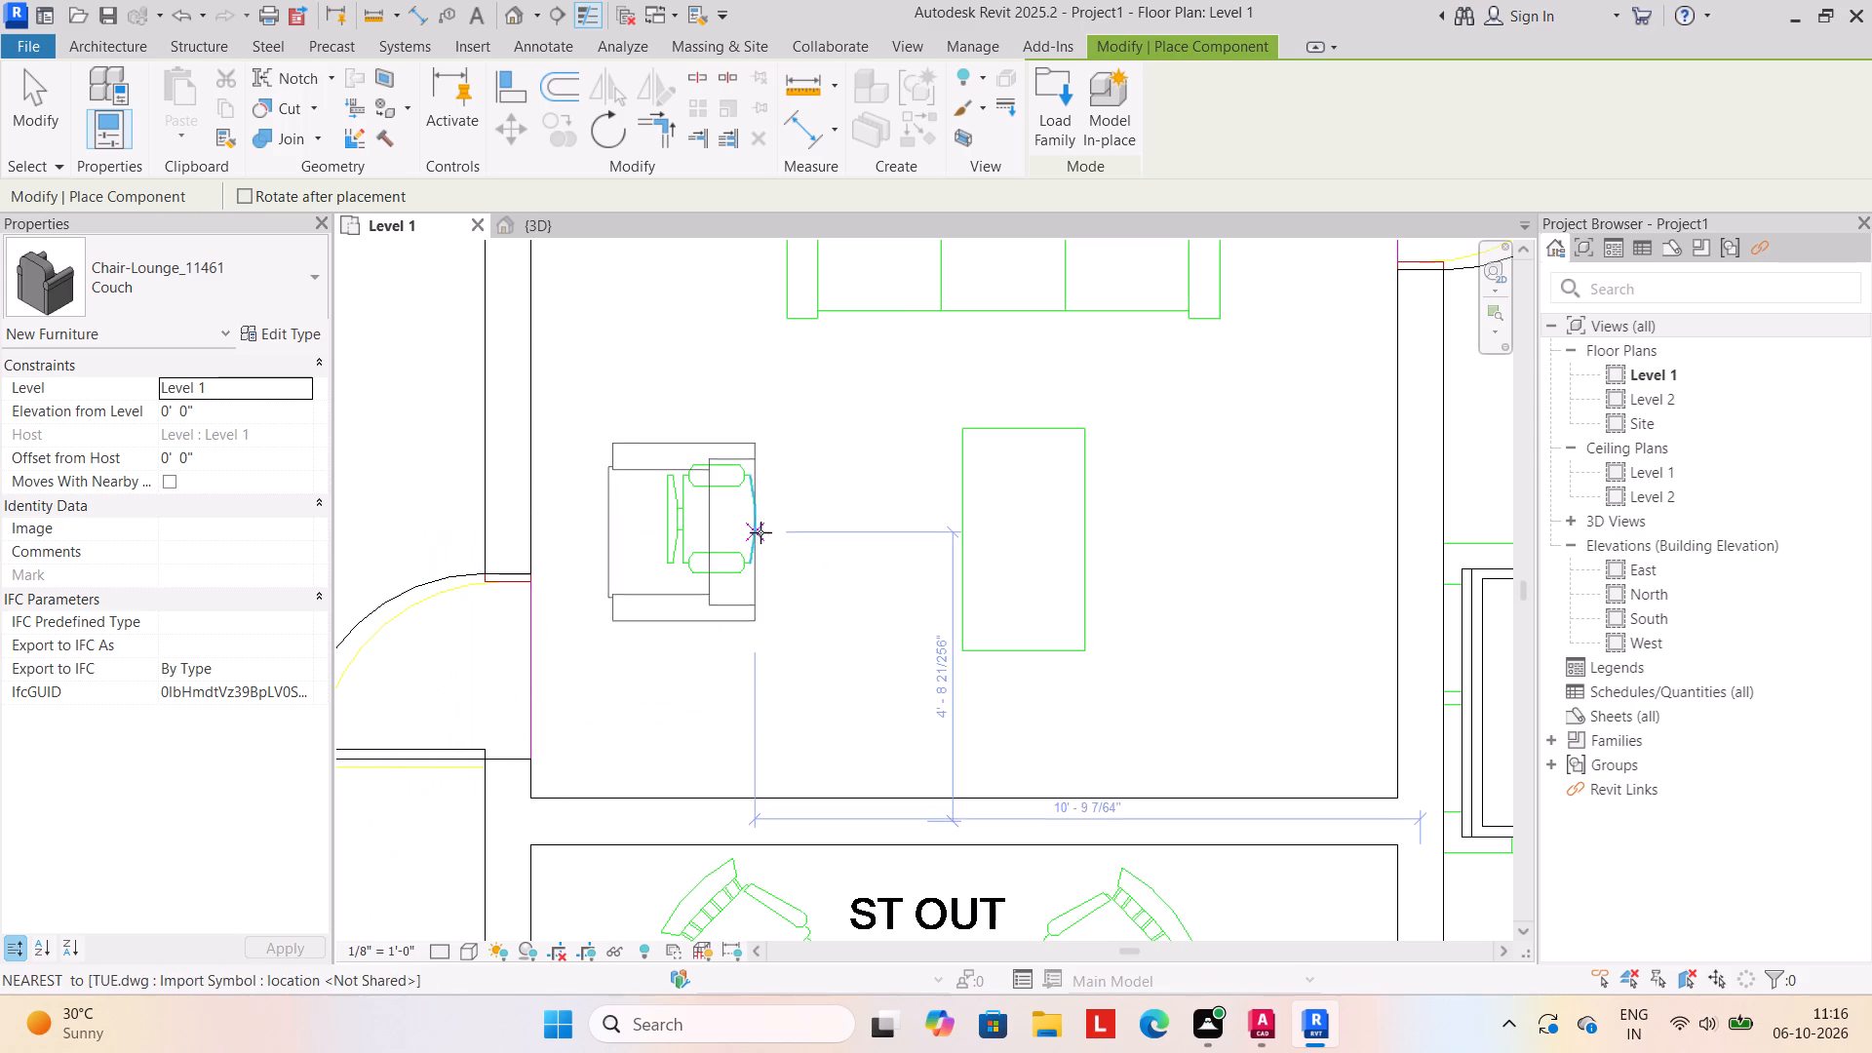
left_click(772, 532)
Place a slightly tilted lounge chair over the left chair outline in ST OUT, with its back towards the family lounge wall.
scroll(807, 625, "down", 2)
middle_click_drag(808, 631, 850, 477)
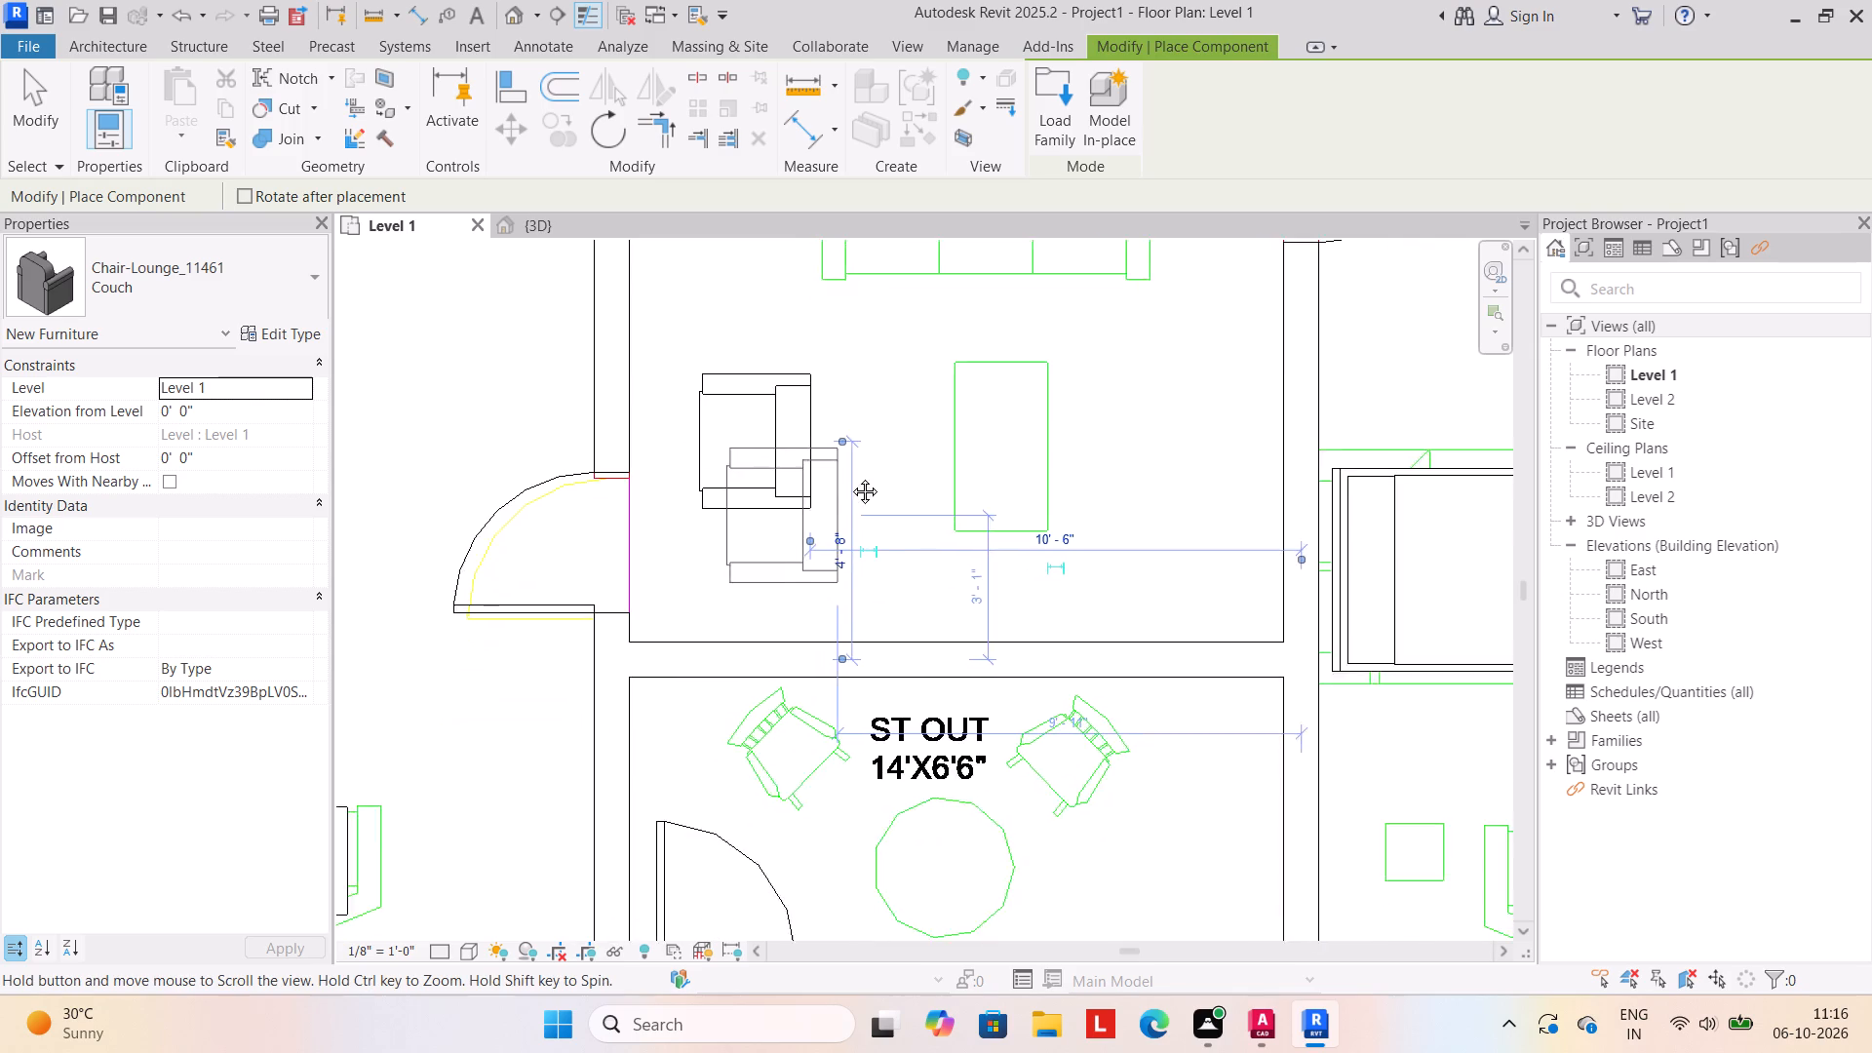
middle_click_drag(850, 477, 865, 427)
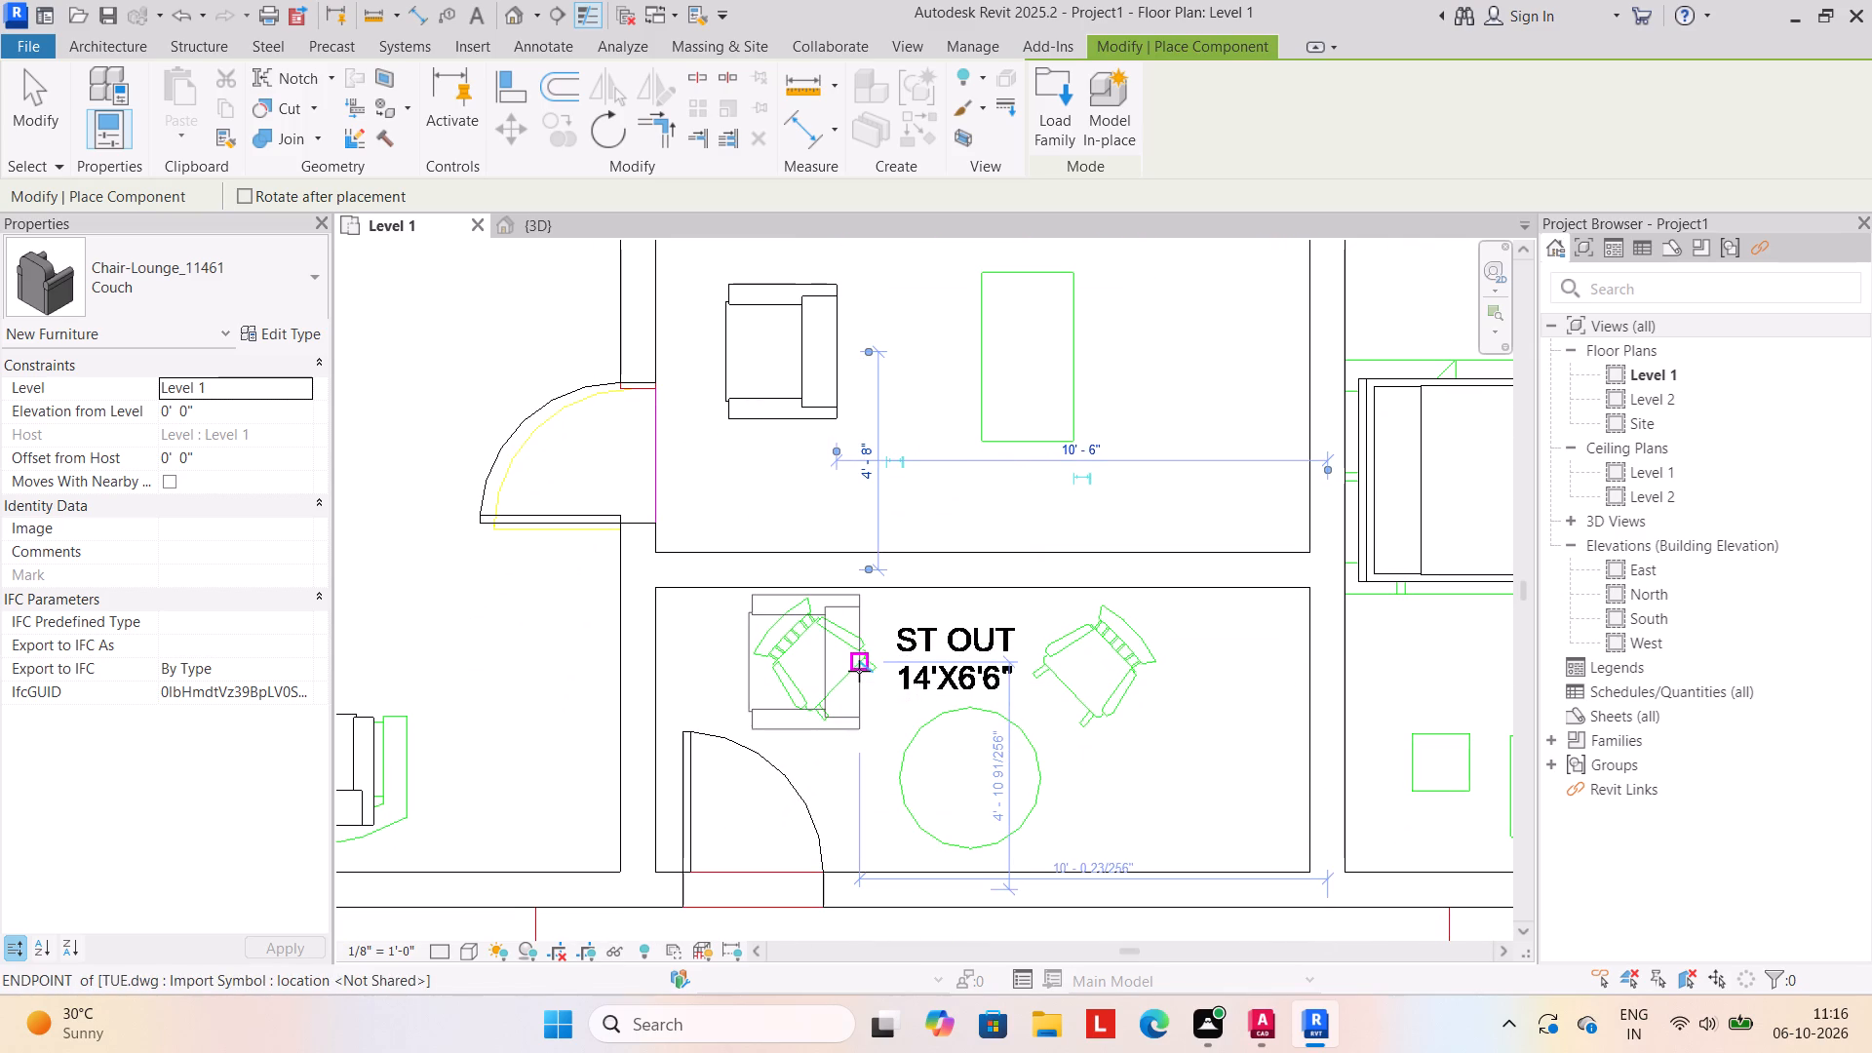
key("space")
key("space")
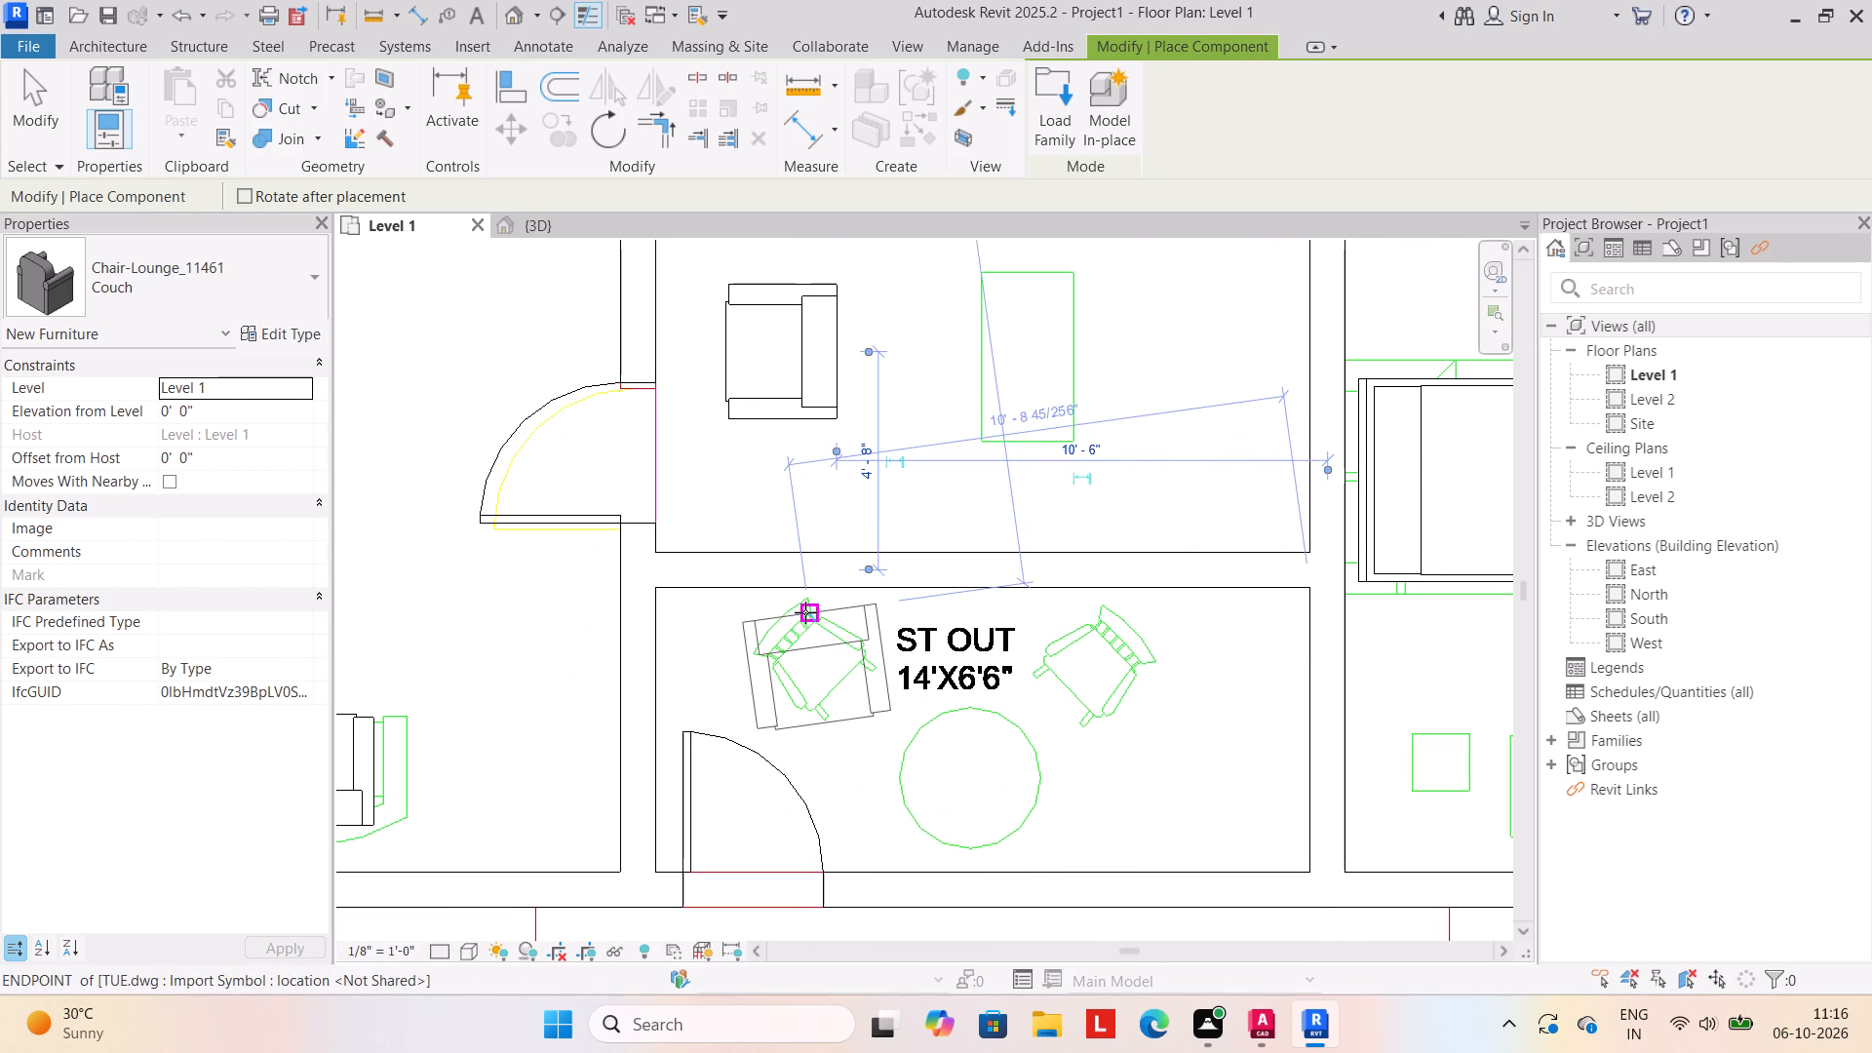
left_click(804, 612)
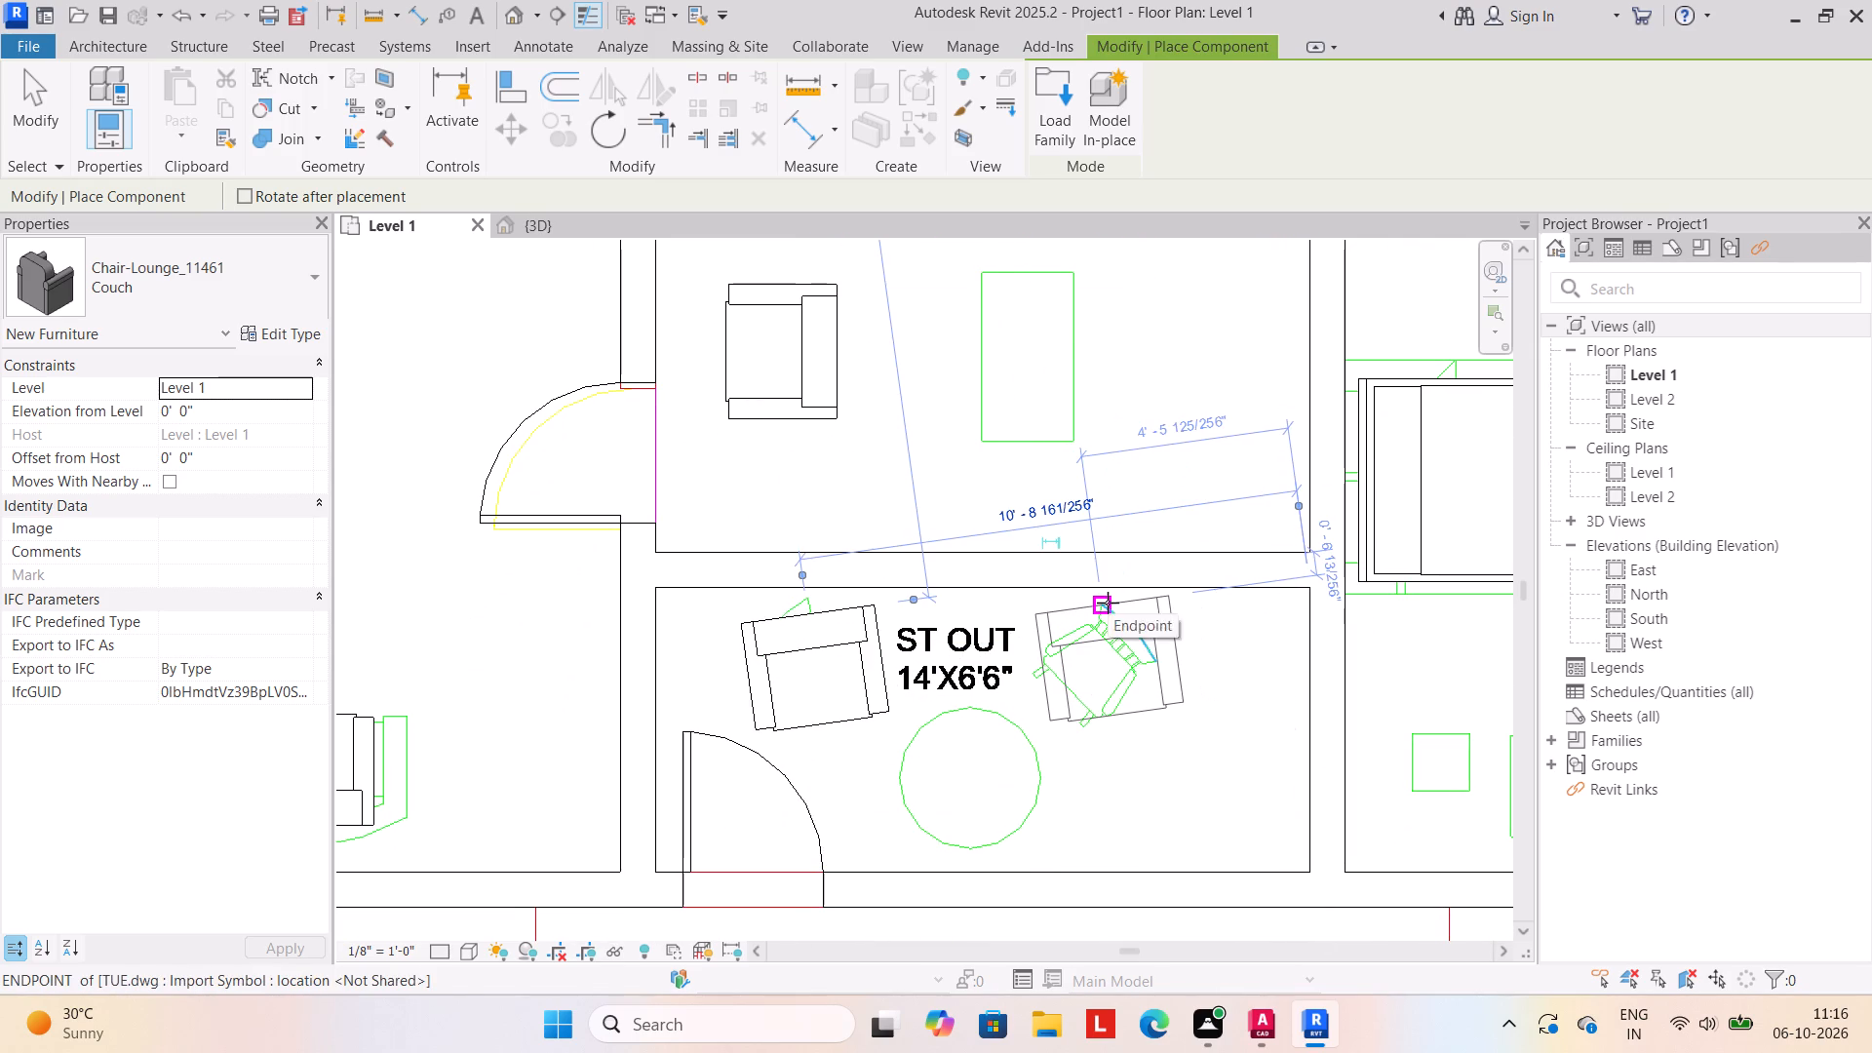
Rotate another lounge chair to match the right angled chair outline in ST OUT and place it at the midpoint of the outline's back.
key("space")
key("space")
key("space")
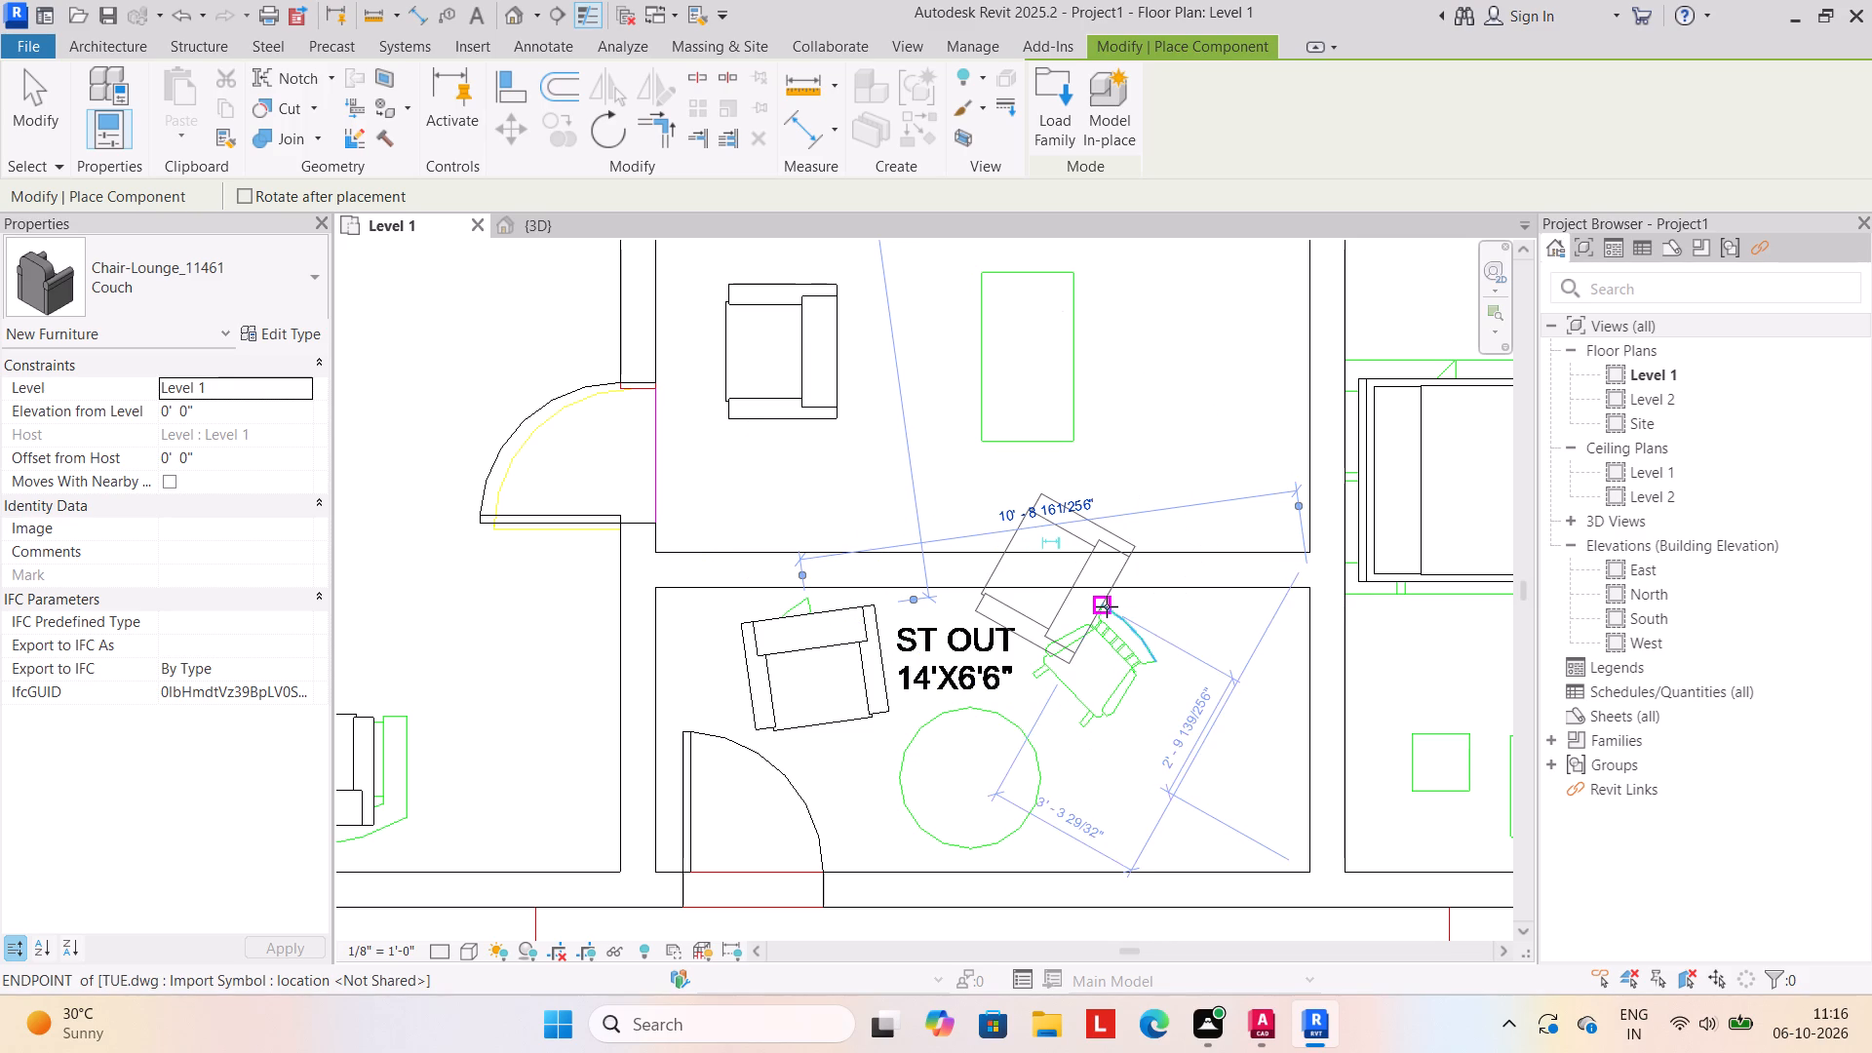
key("space")
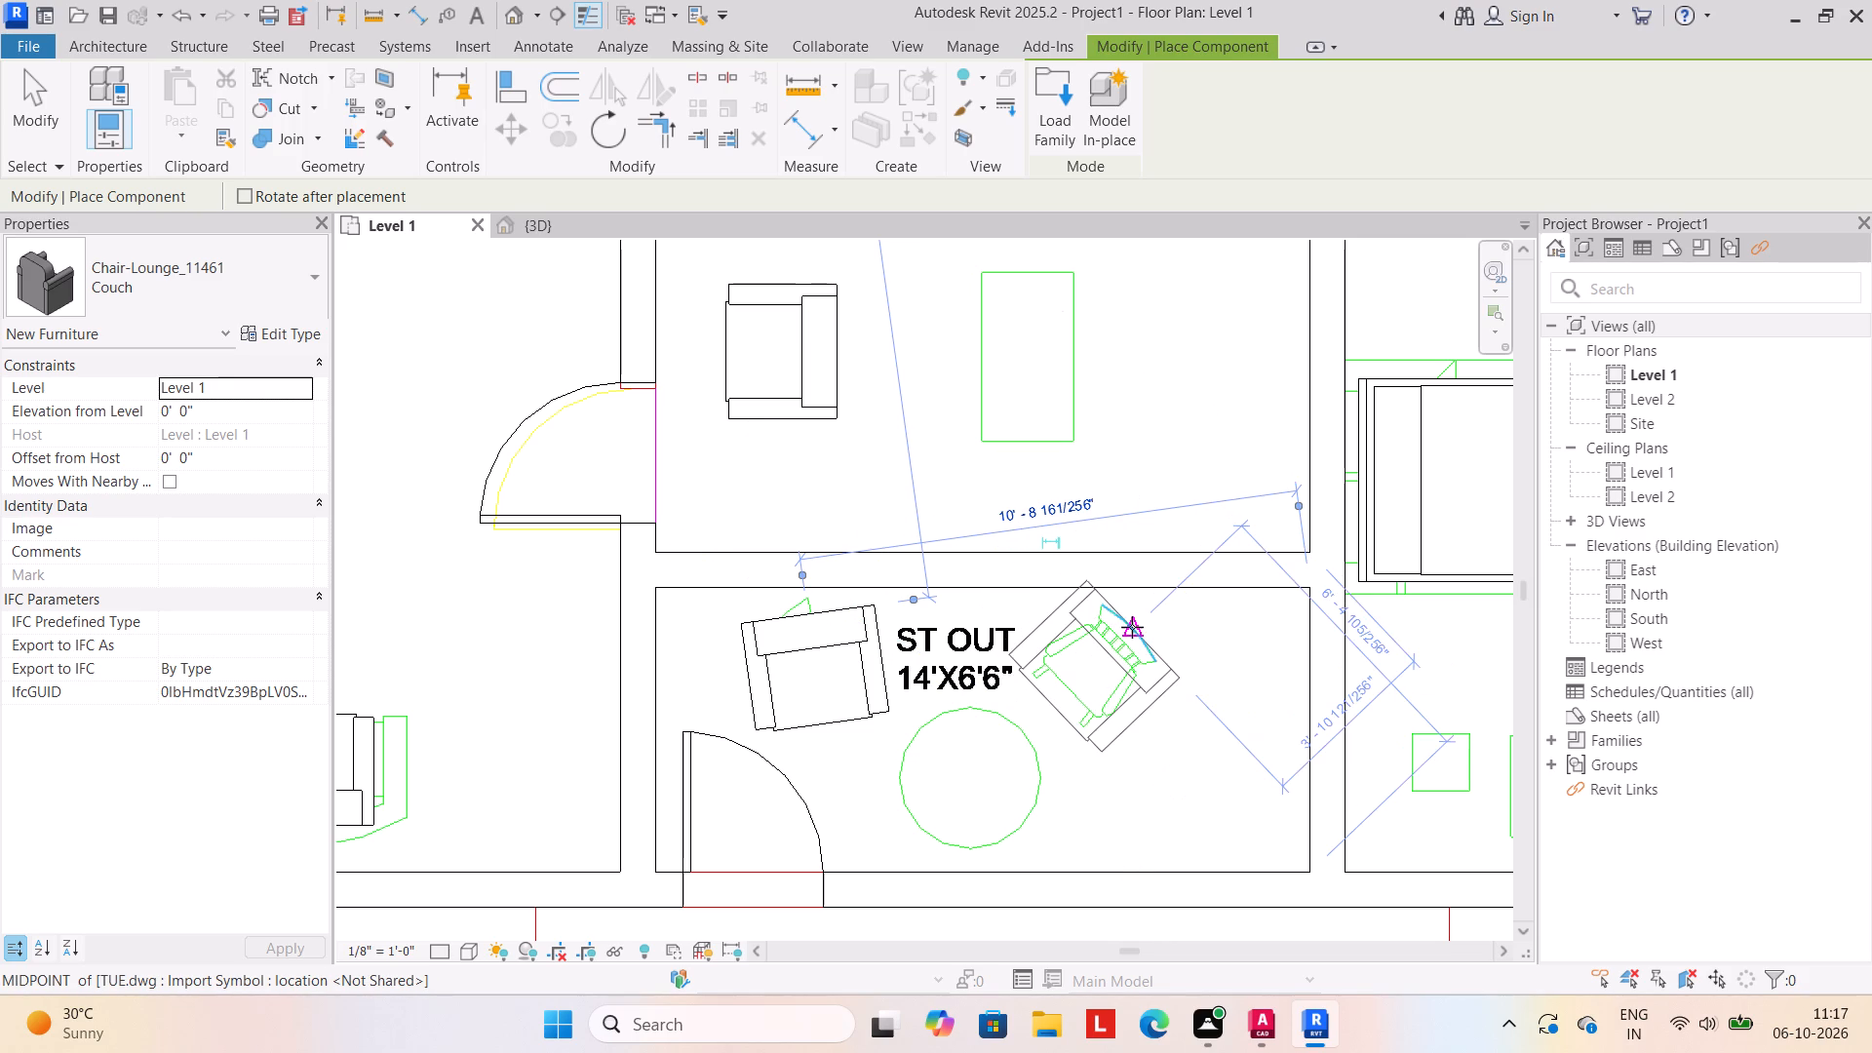
left_click(1132, 622)
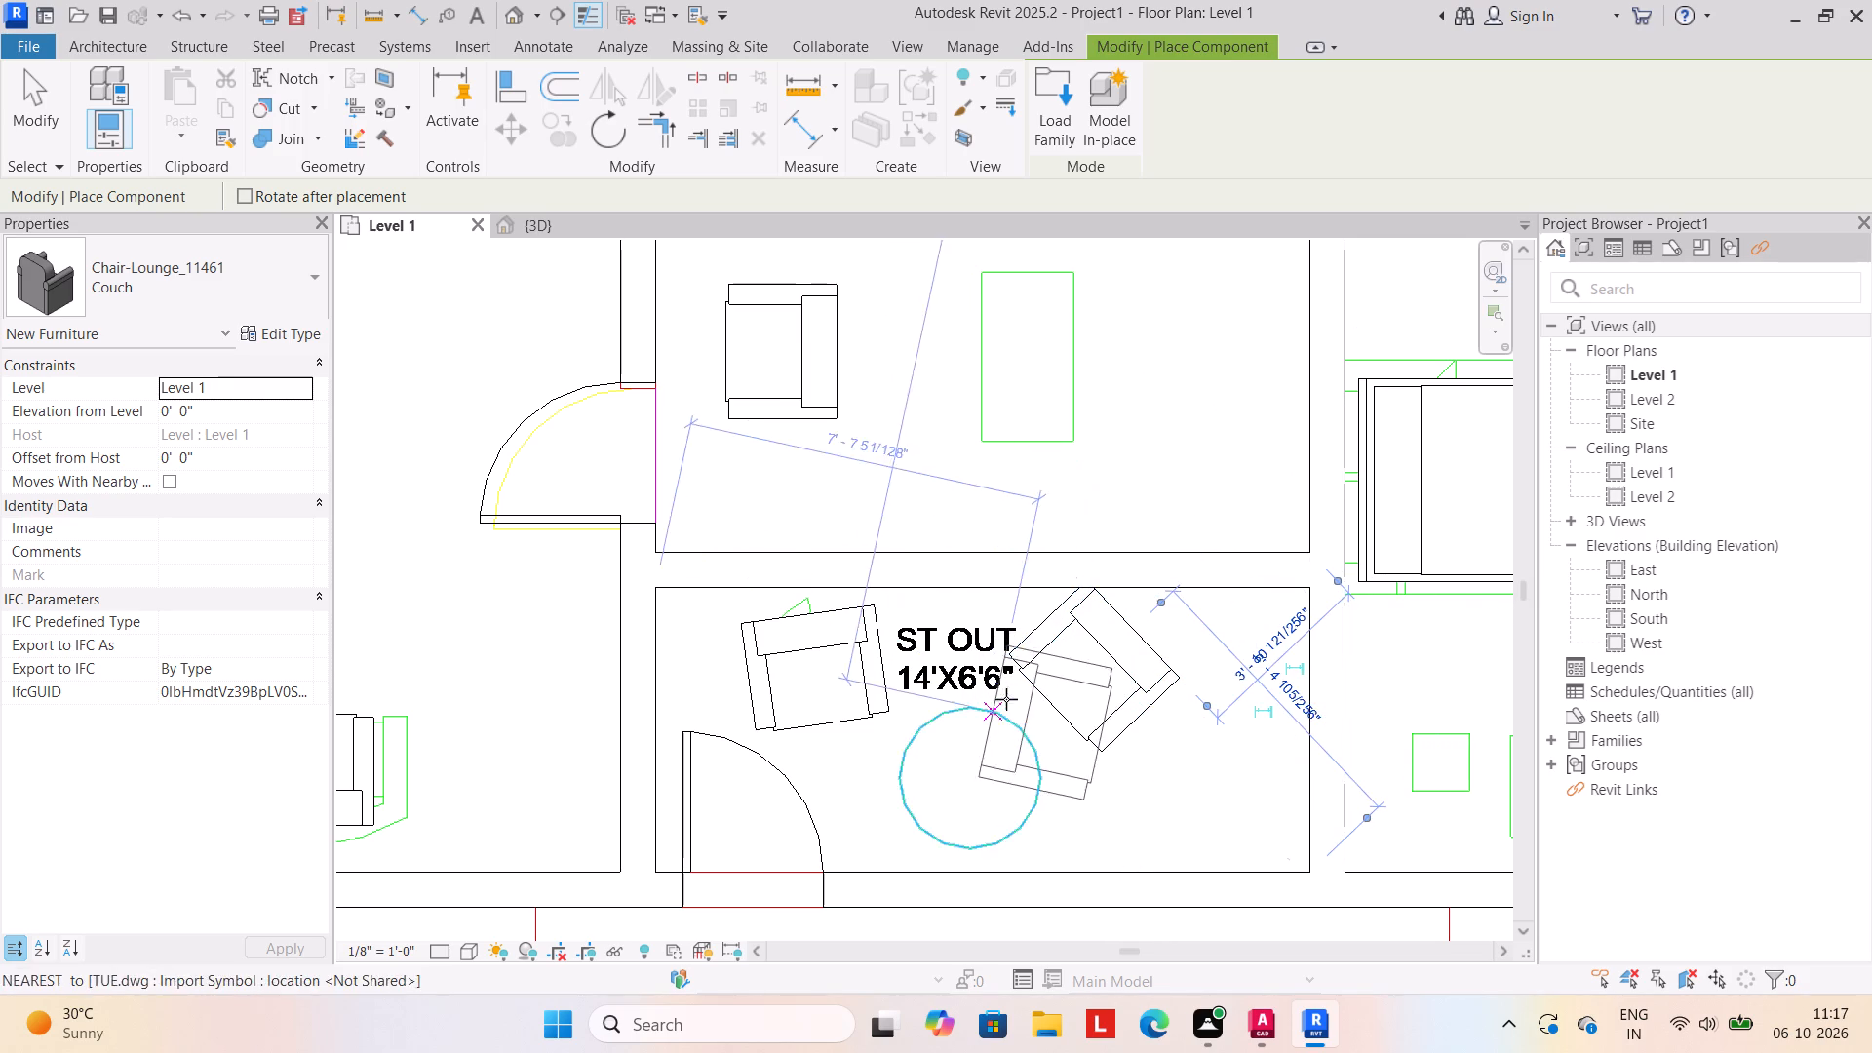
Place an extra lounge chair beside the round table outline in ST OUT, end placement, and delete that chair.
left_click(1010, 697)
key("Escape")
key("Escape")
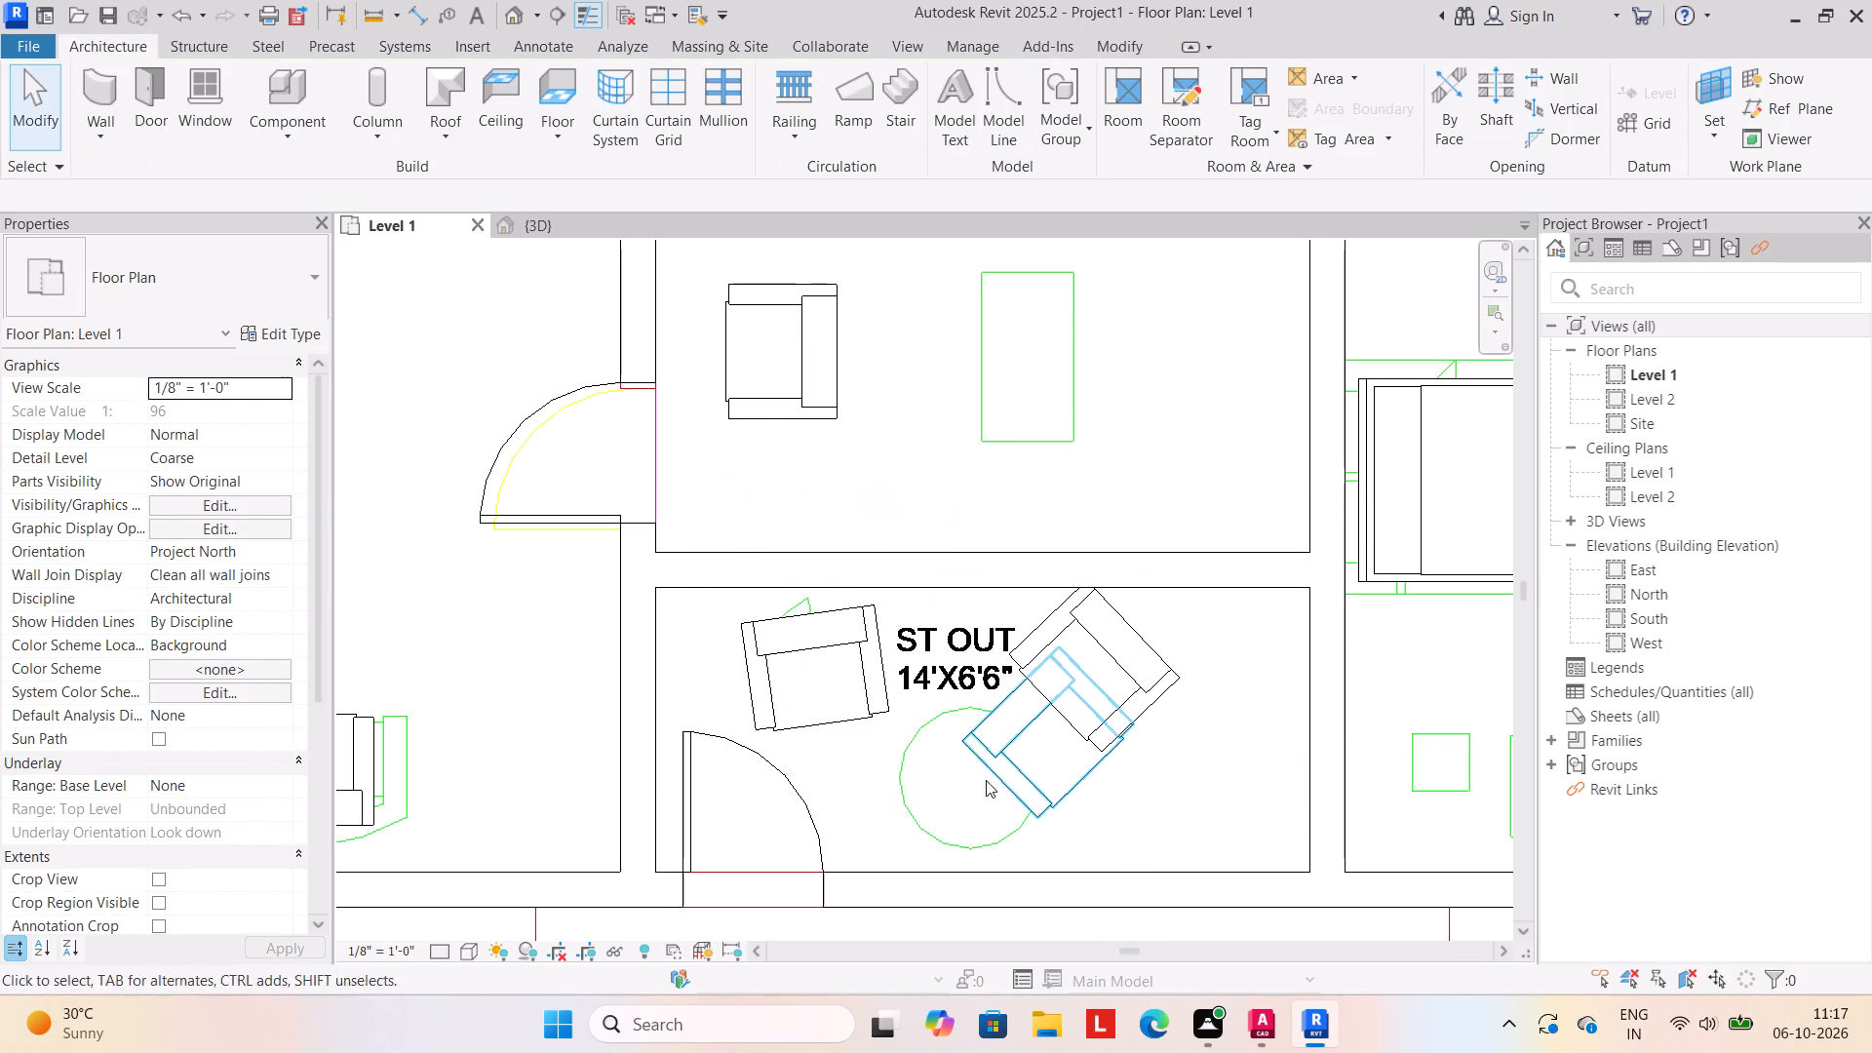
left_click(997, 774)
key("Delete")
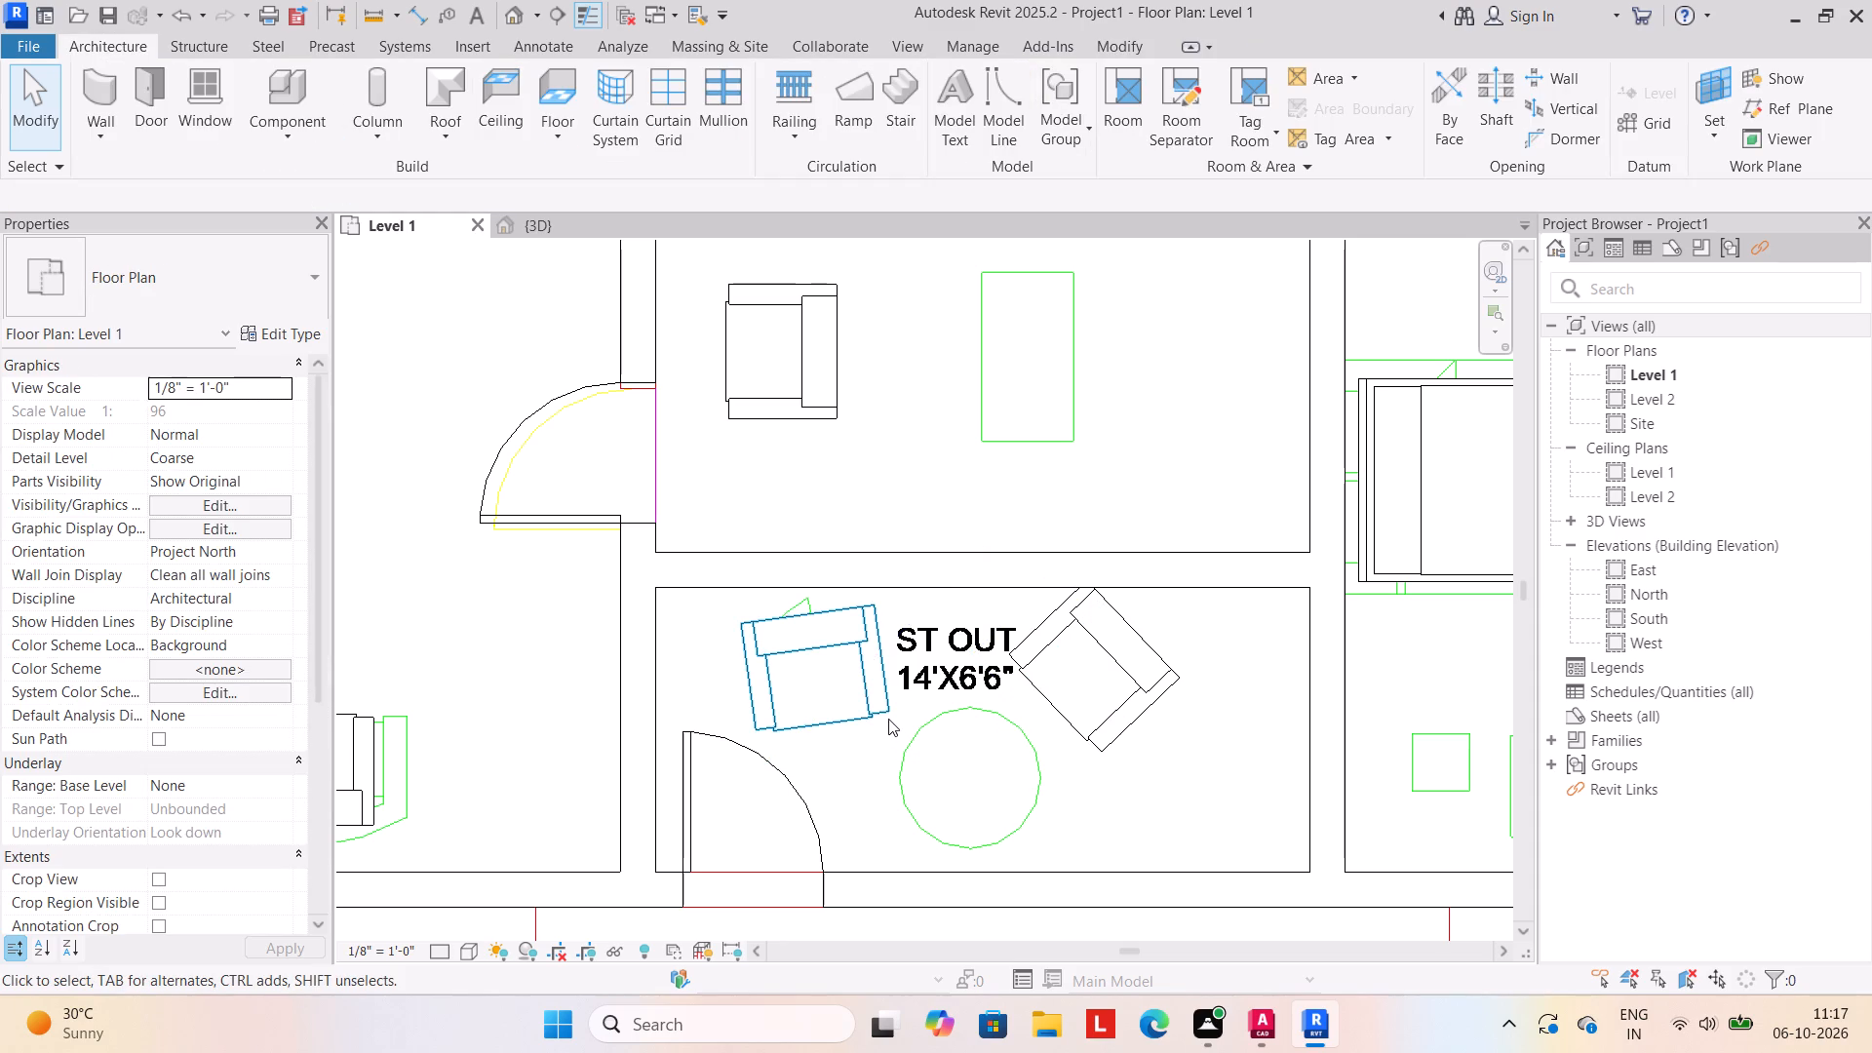
Nudge the left lounge chair in ST OUT about 7" towards the other chair.
left_click(878, 708)
key("Right")
key("Right")
key("Right")
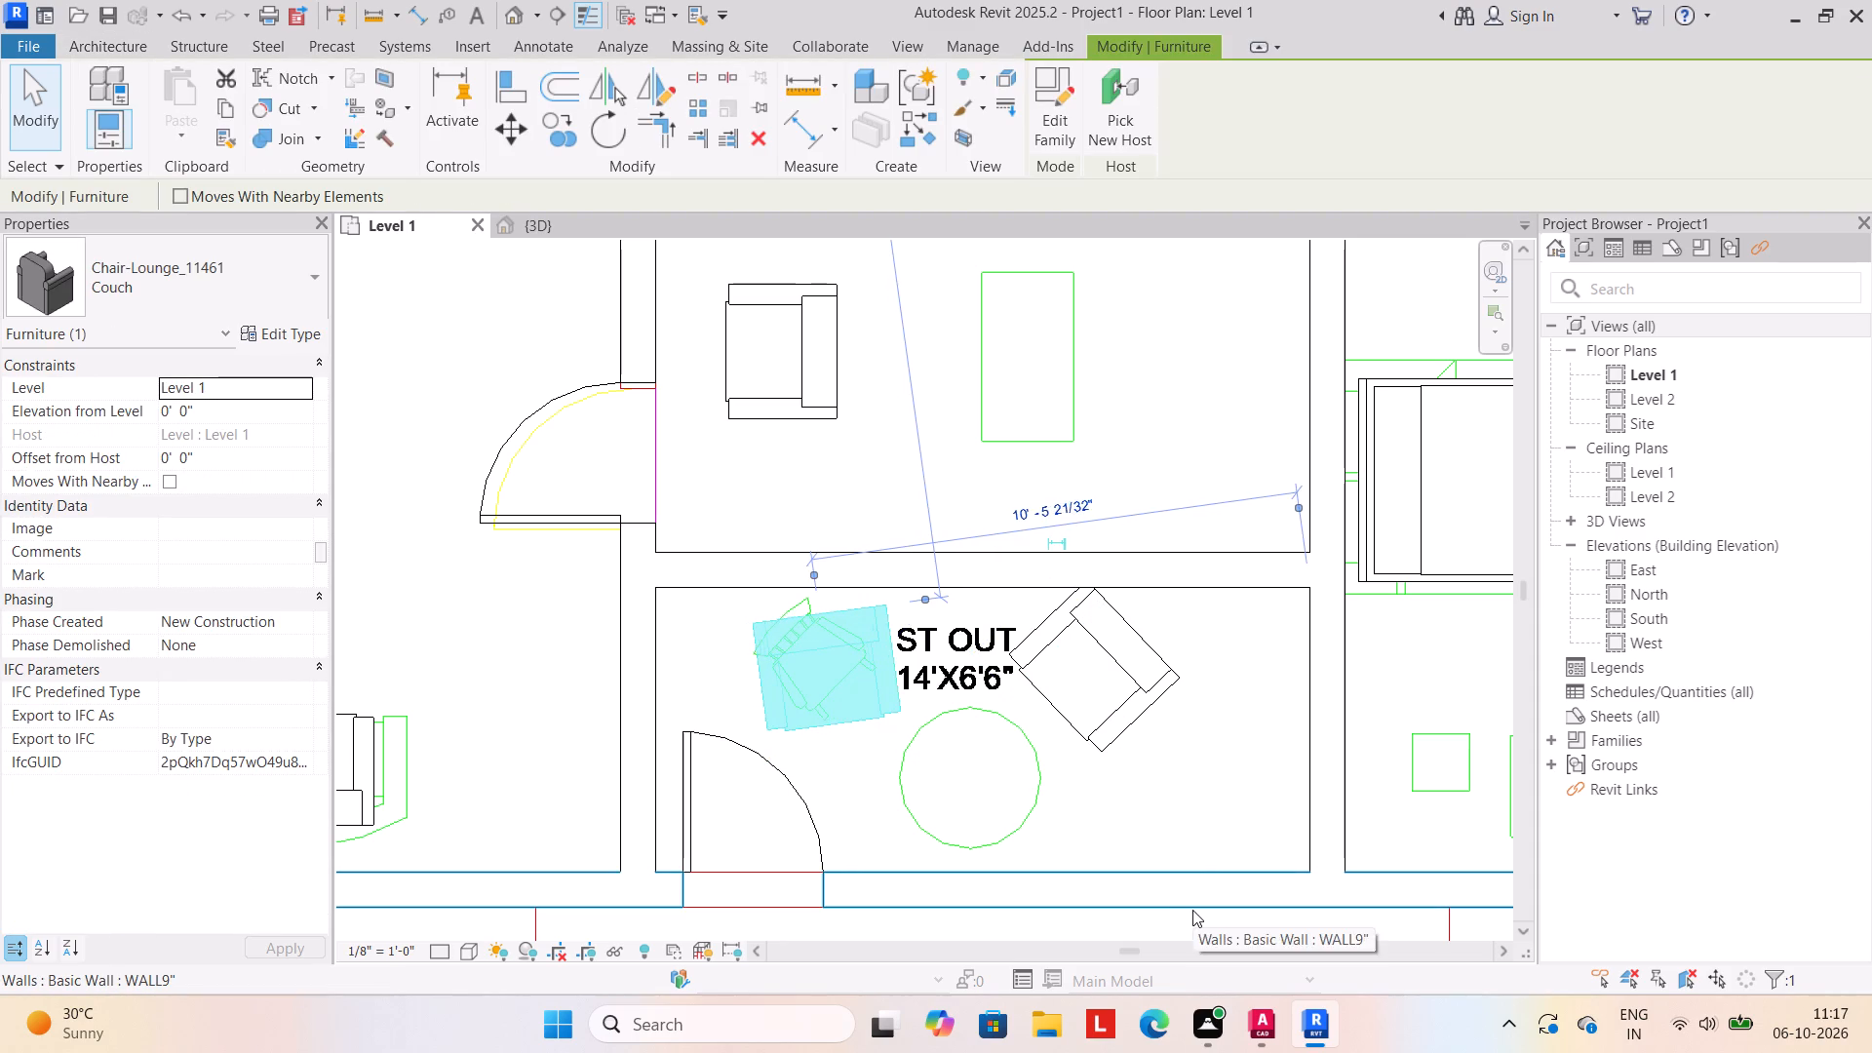
key("Right")
key("Right")
key("Right")
key("Right")
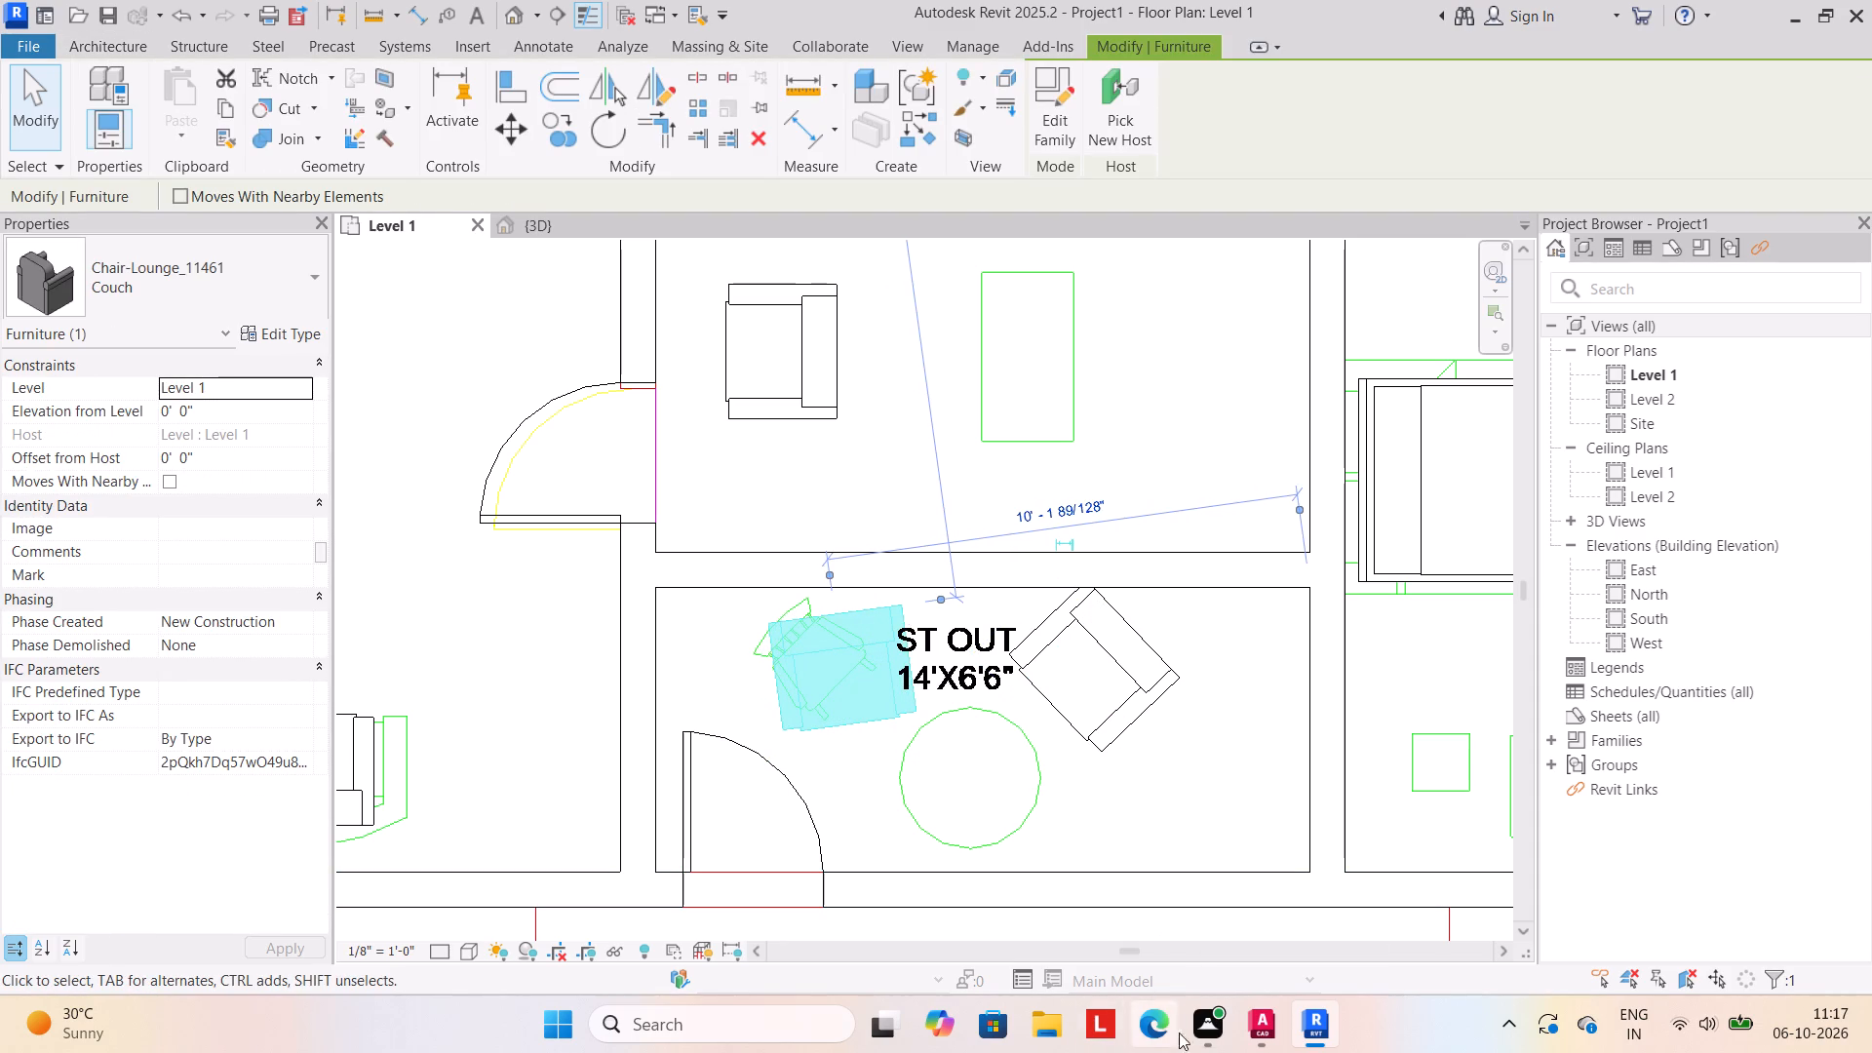
left_click(1250, 816)
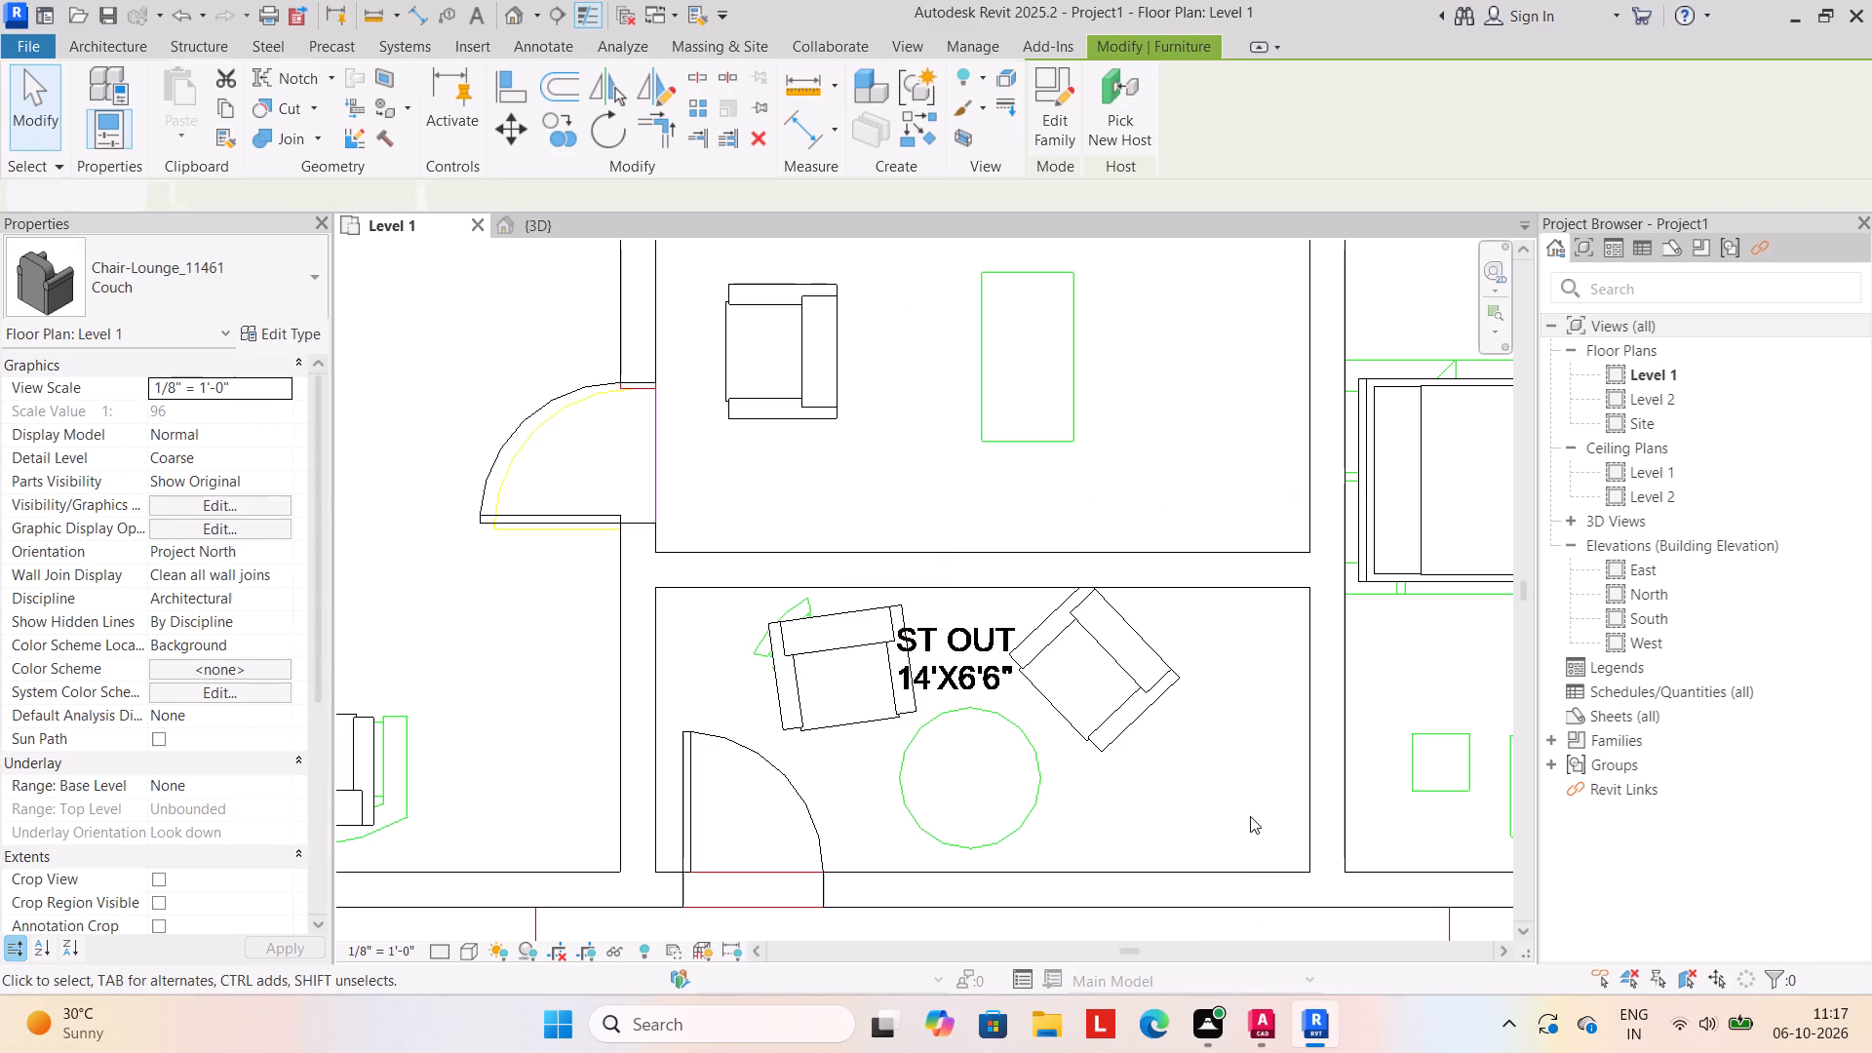
scroll(1242, 834, "down", 2)
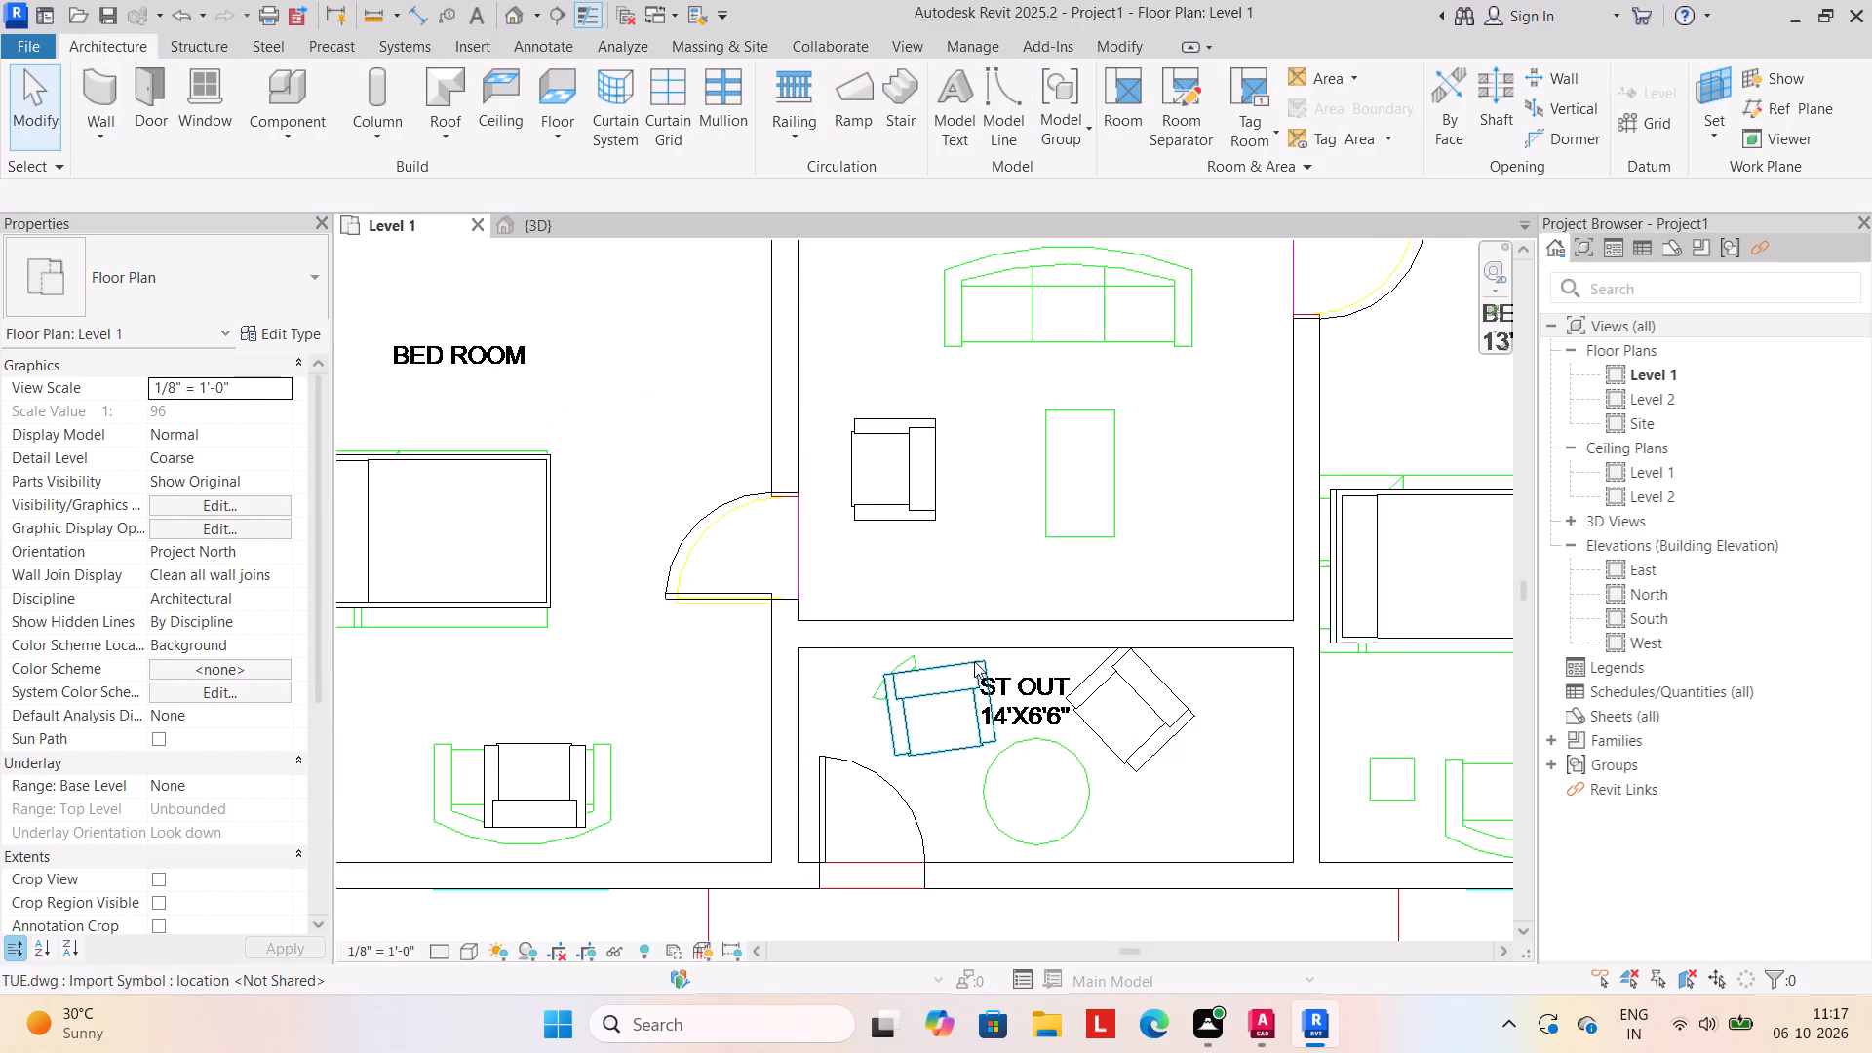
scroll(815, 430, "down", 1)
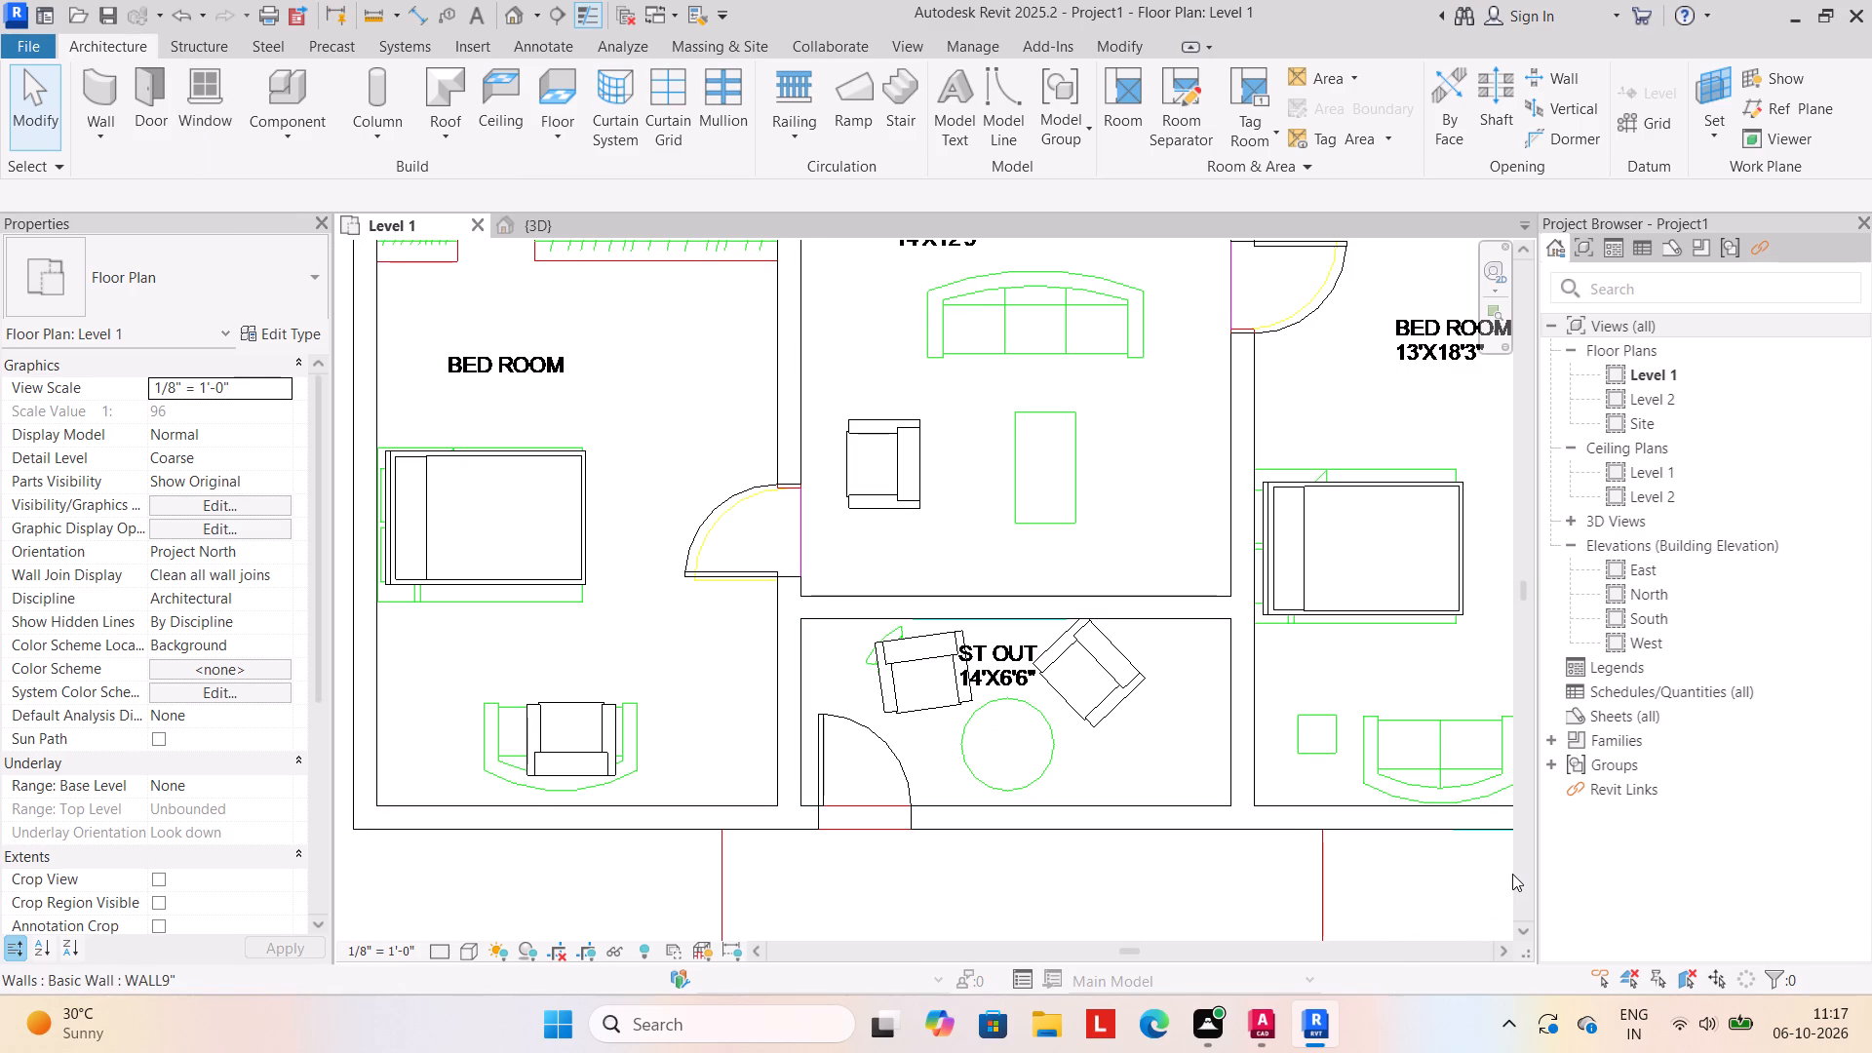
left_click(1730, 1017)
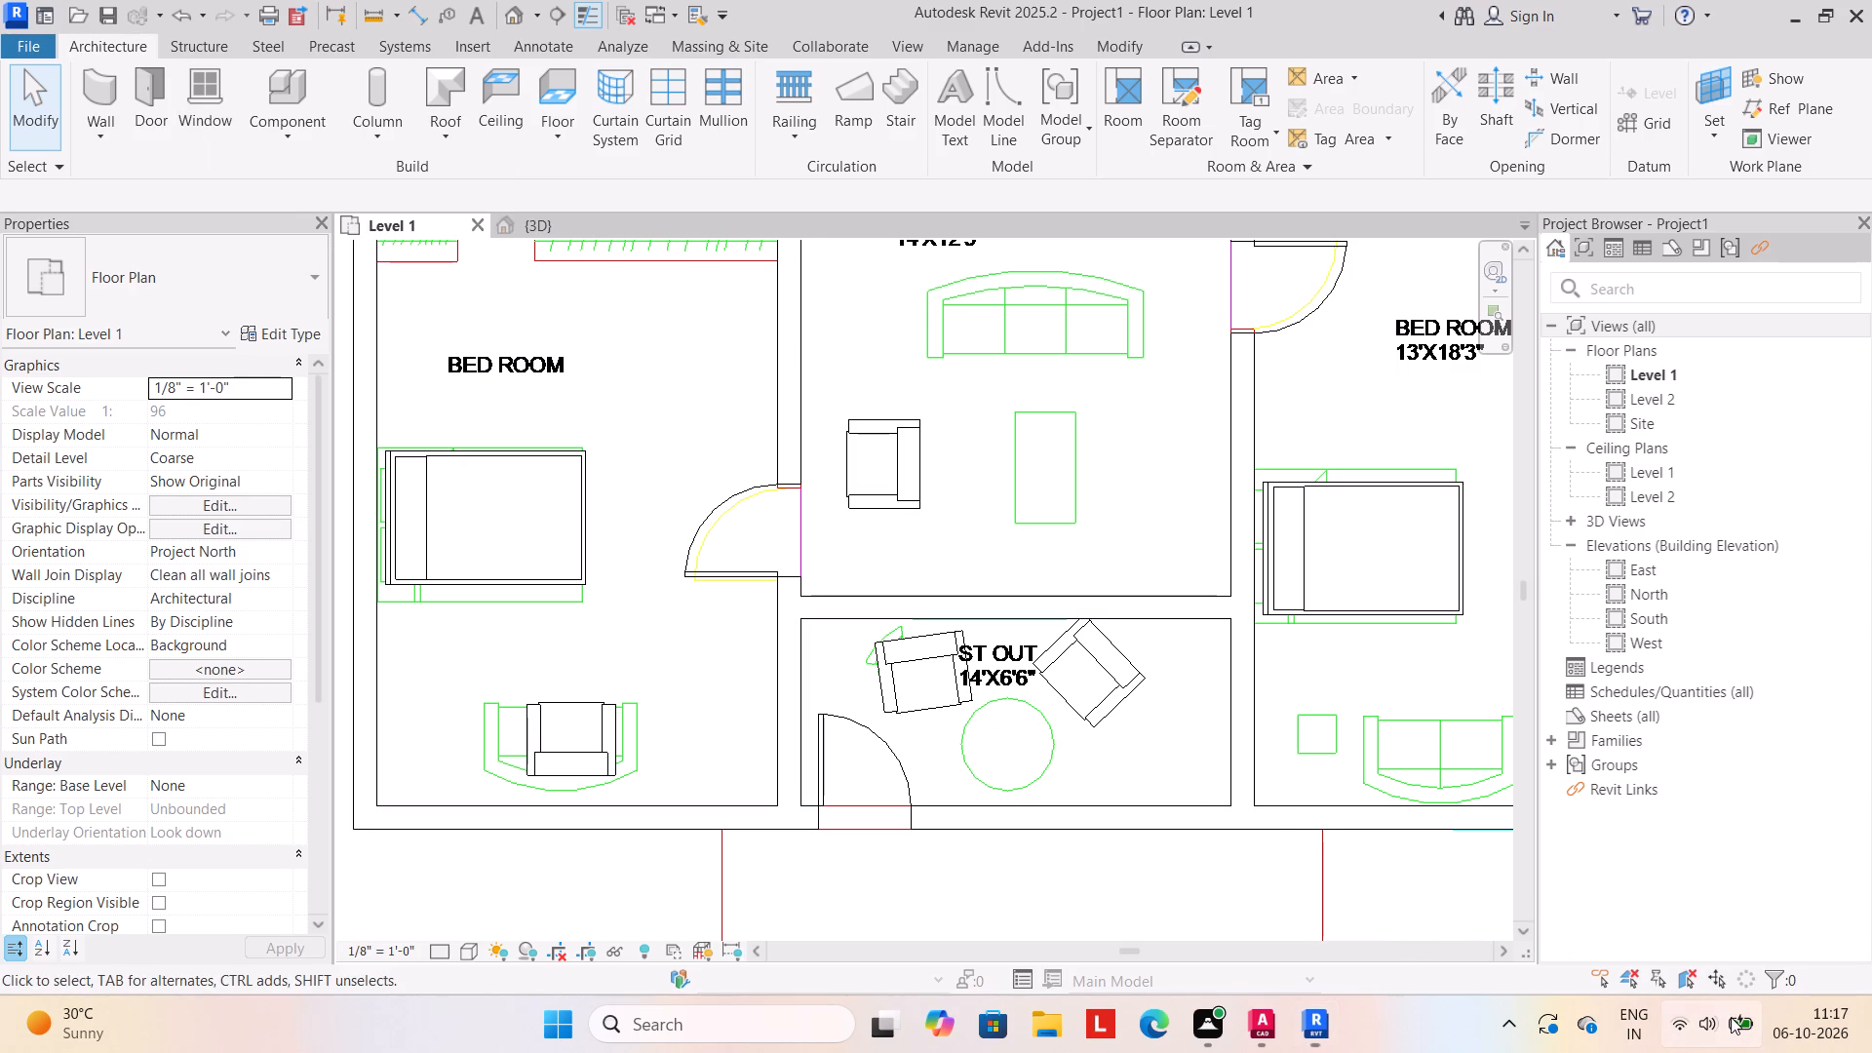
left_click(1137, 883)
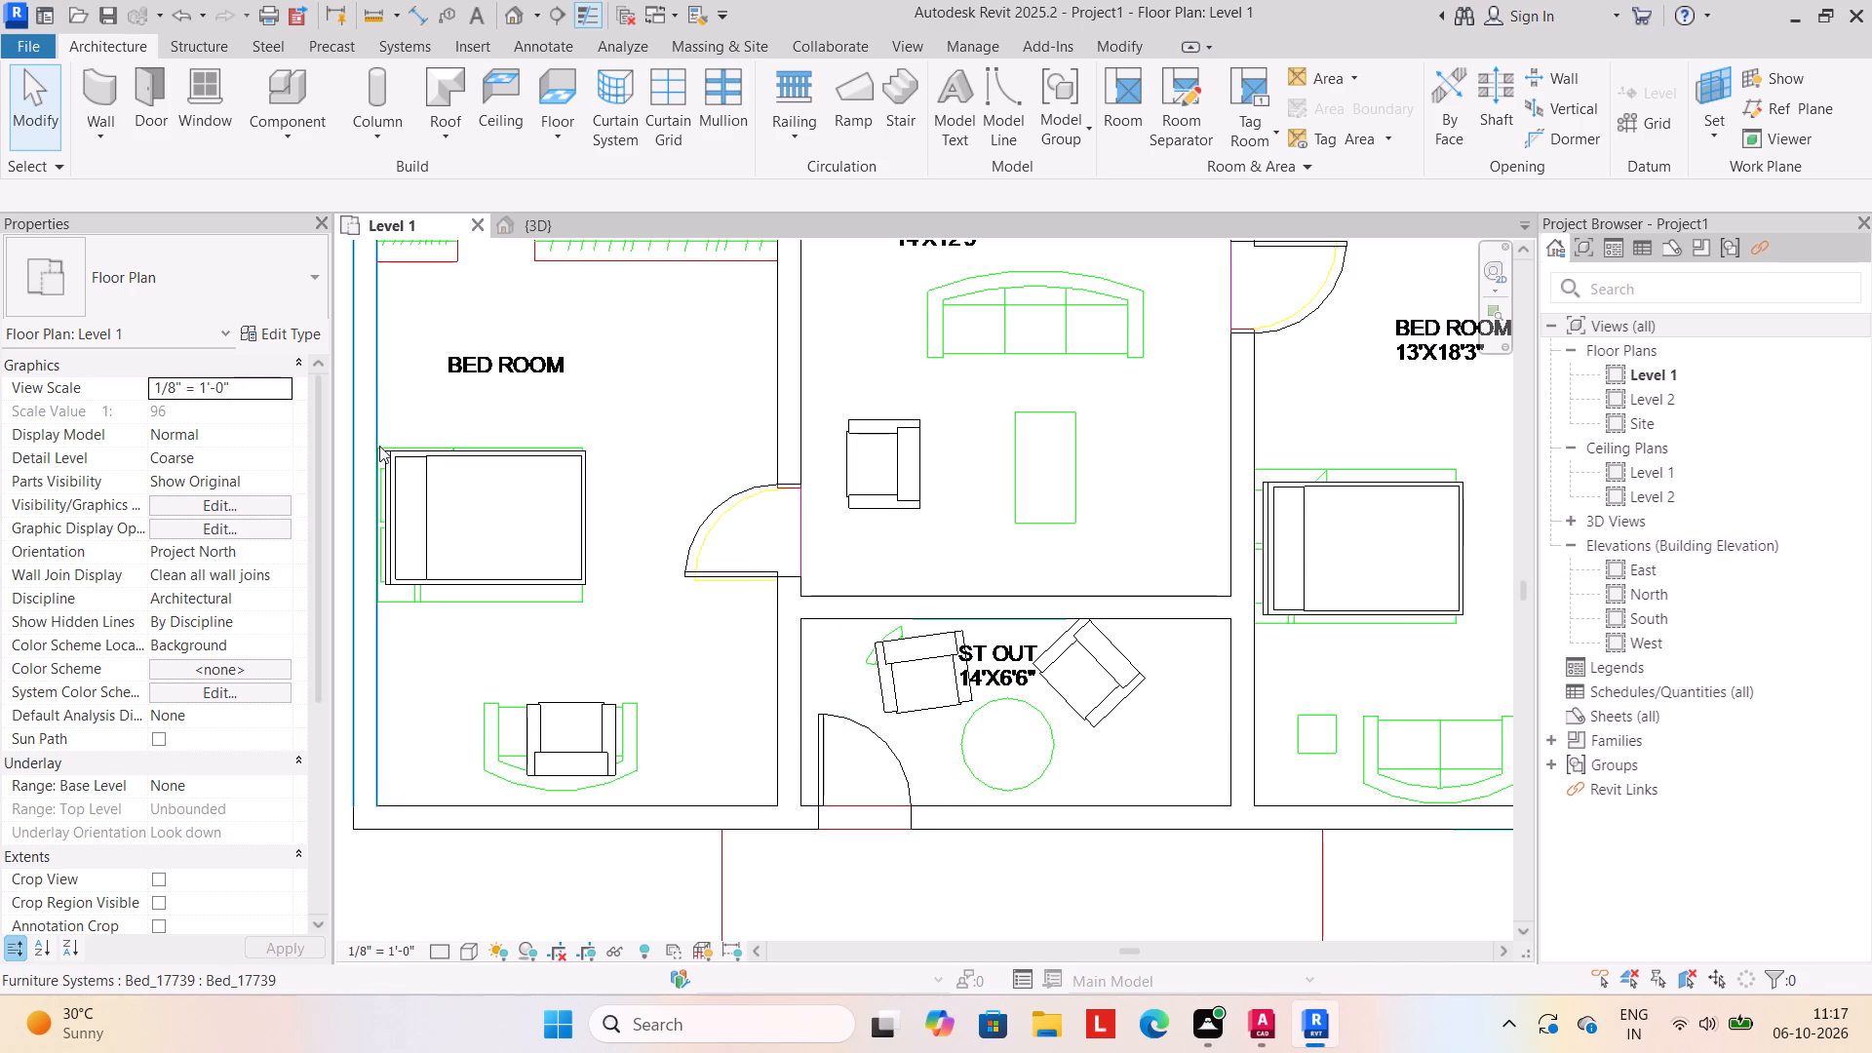
Load the ANTIGUA_by_Vaghi_11534 sofa family and place the Vaghi A3S-Triple Seat over the sofa outline in the family lounge.
left_click(282, 134)
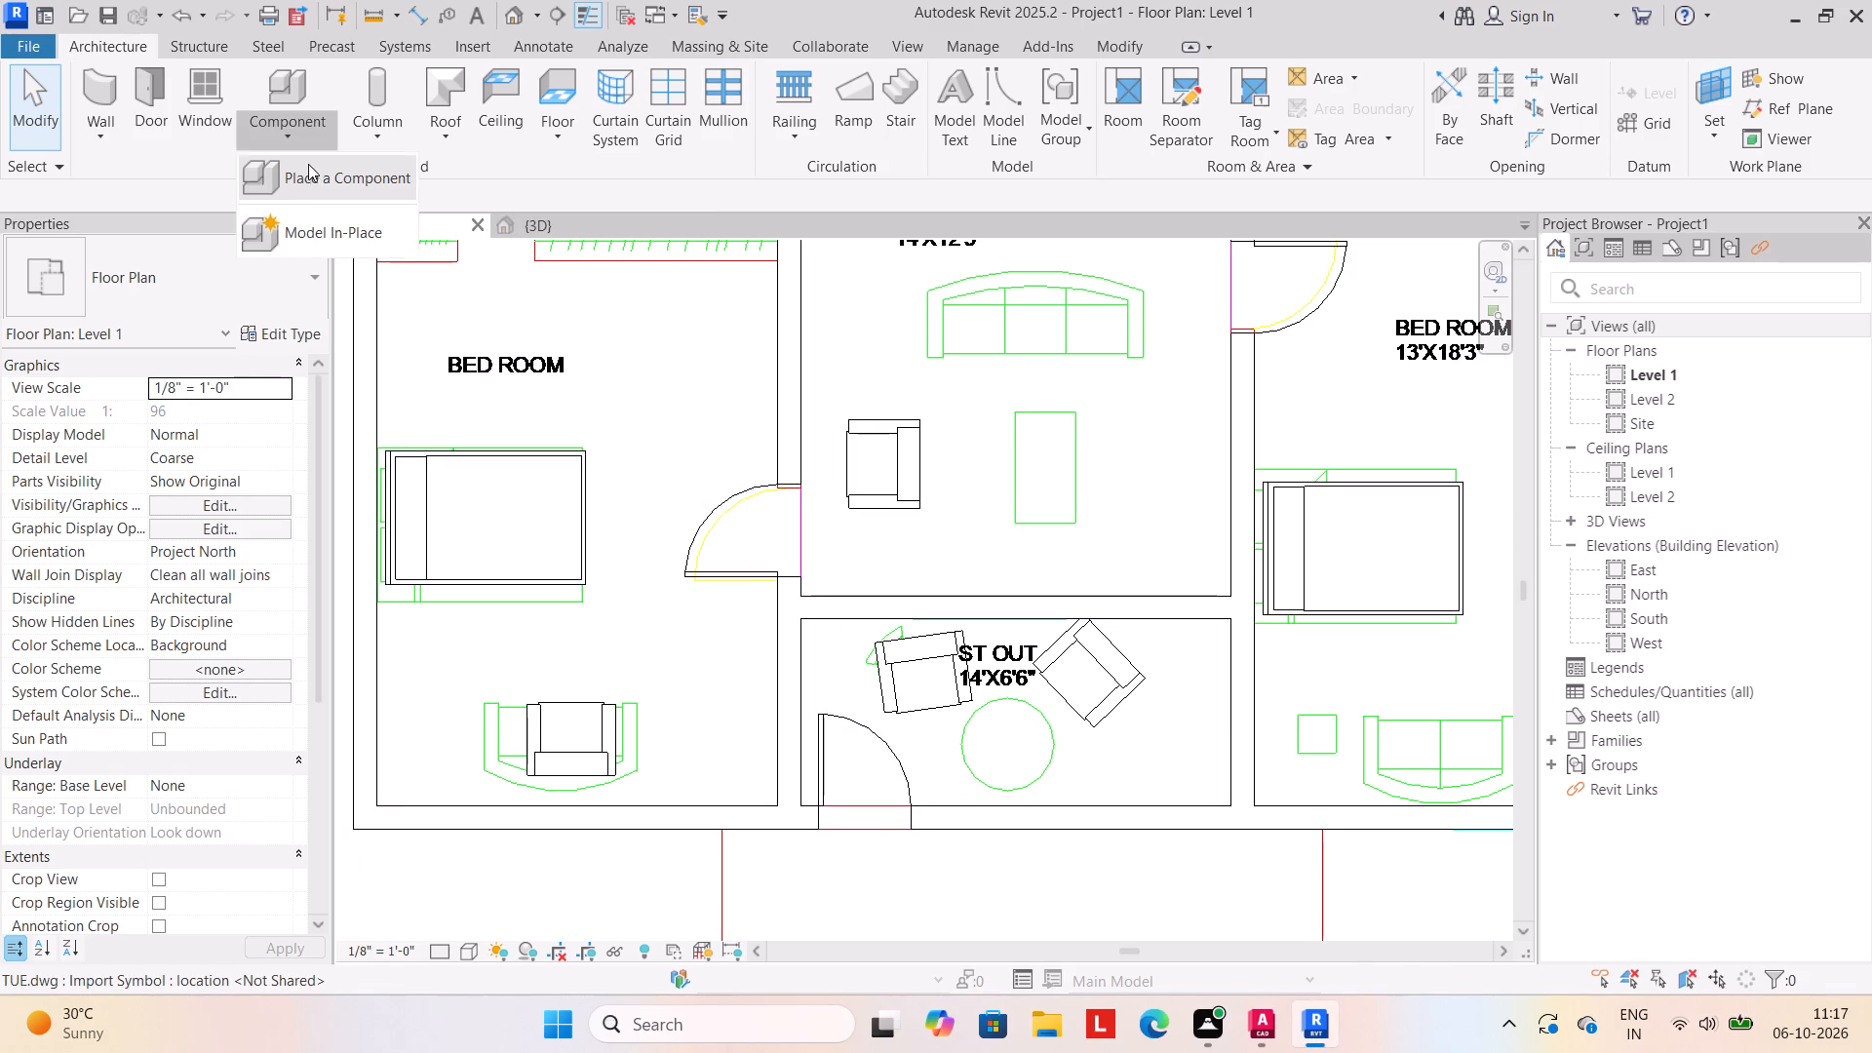
left_click(312, 172)
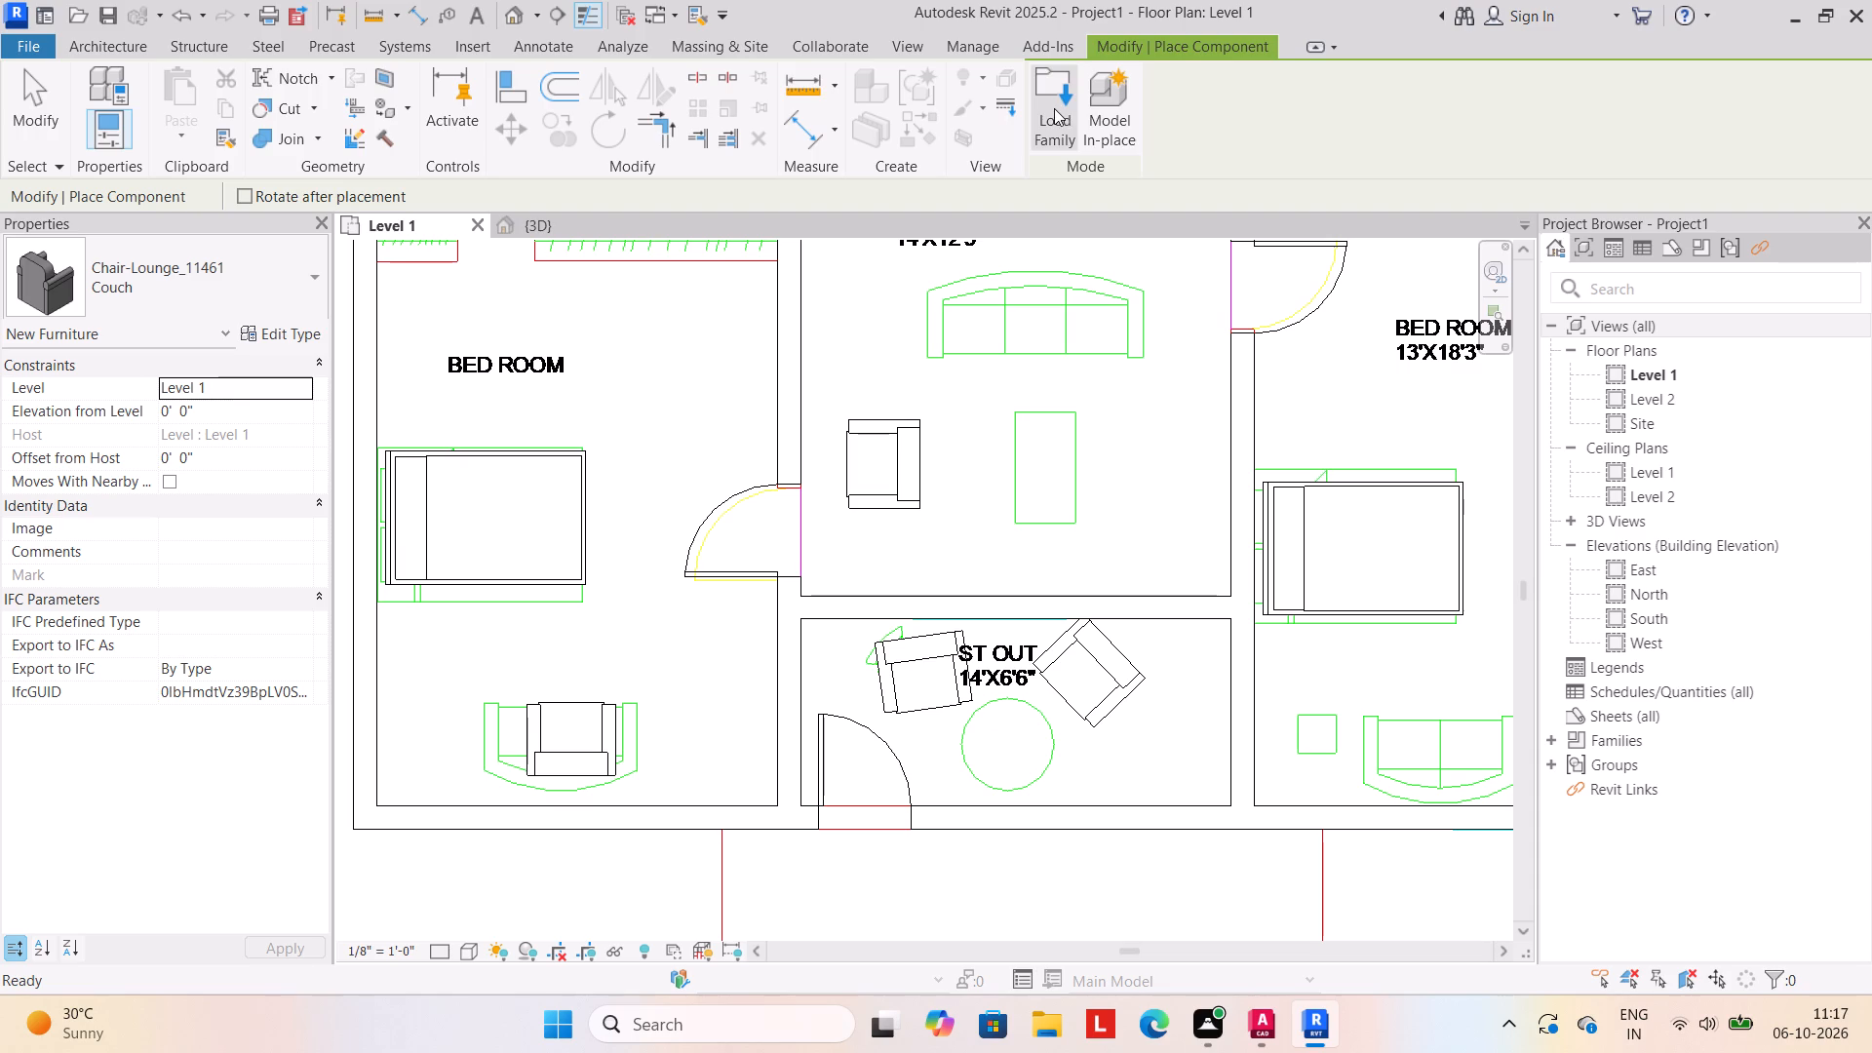
left_click(1054, 108)
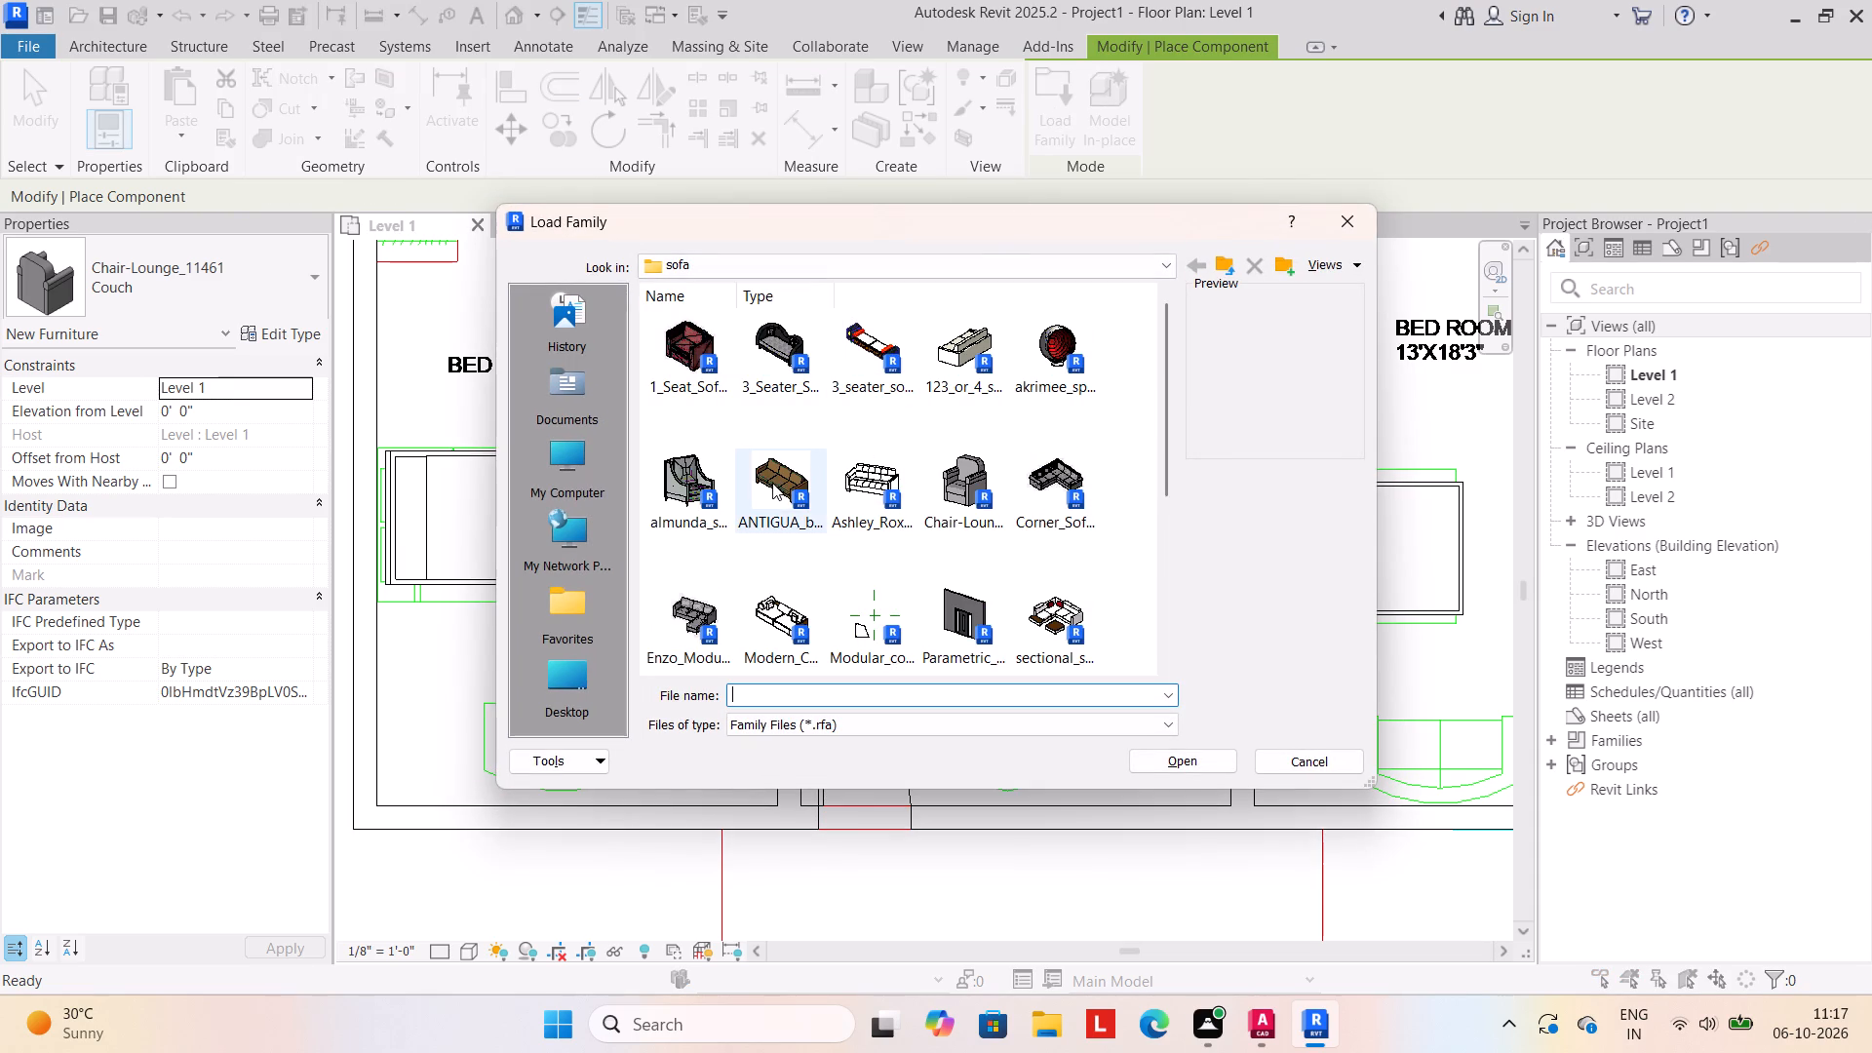
left_click(771, 478)
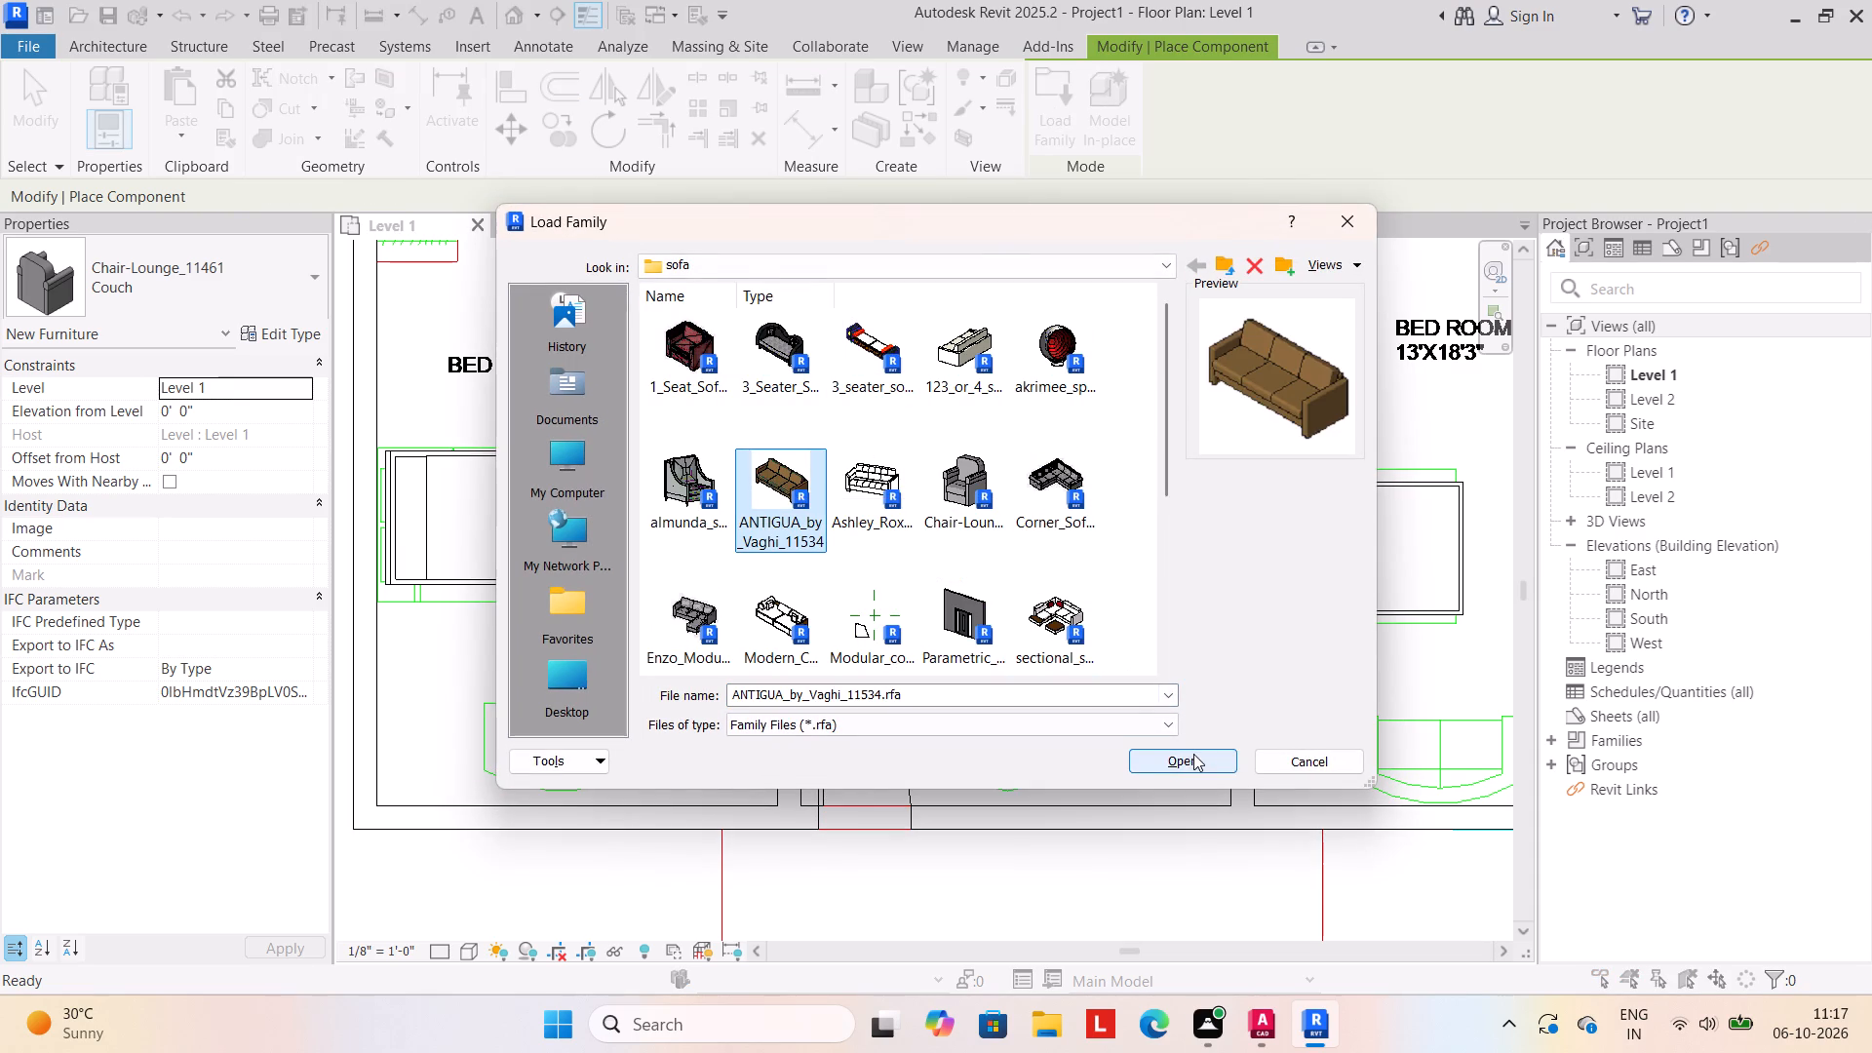
left_click(1193, 754)
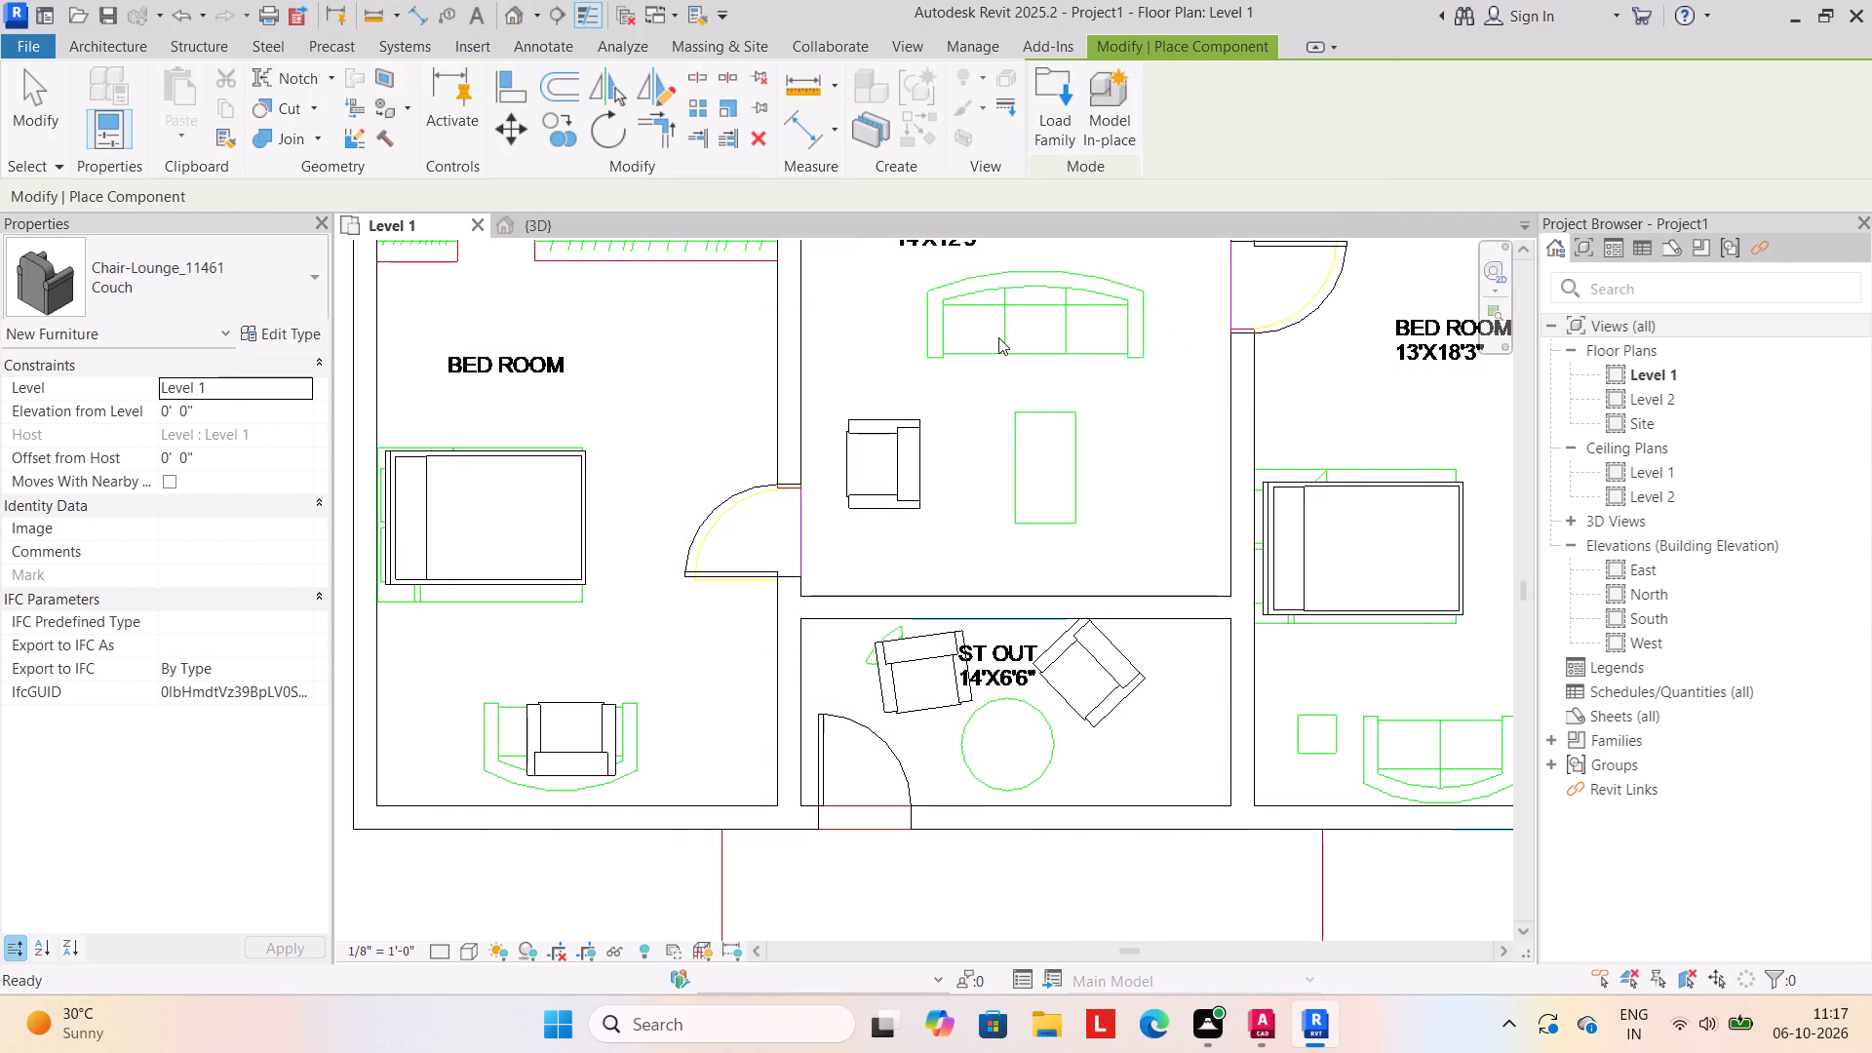
left_click(1038, 344)
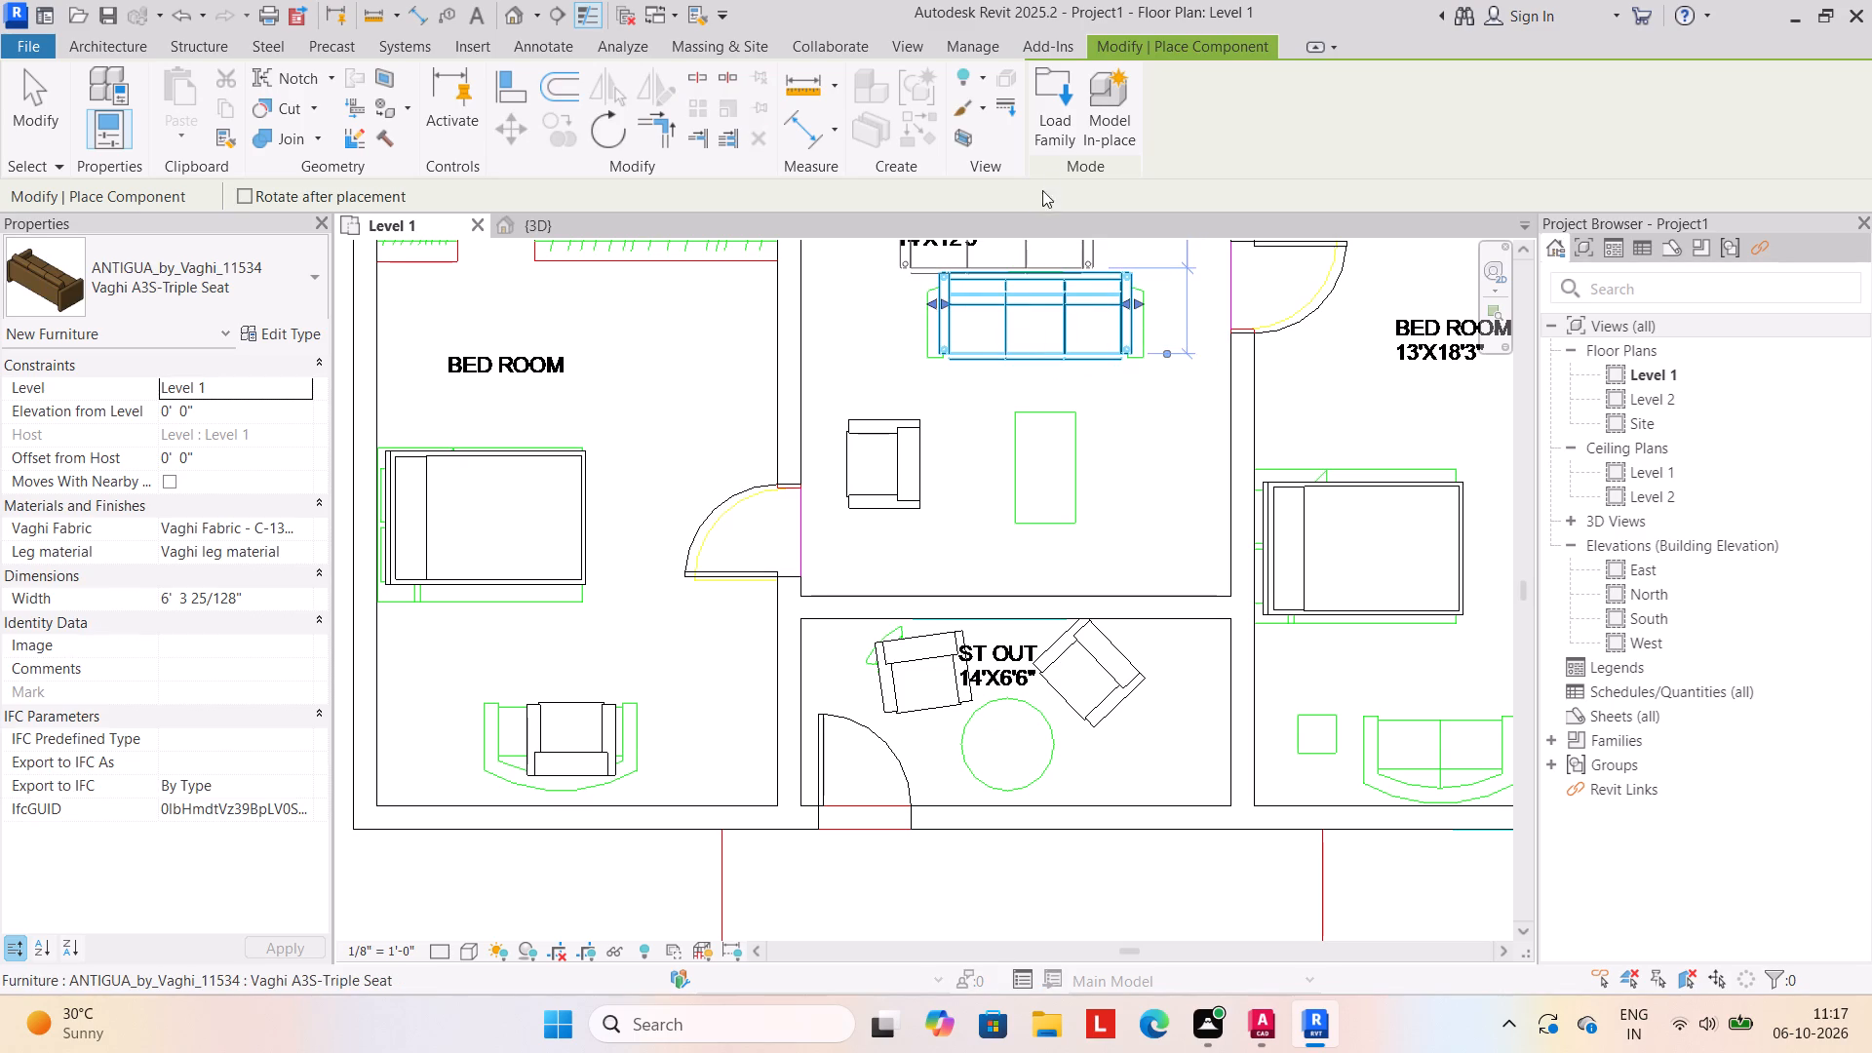
Load Dining_table_14755 from the dining table folder, turn it lengthwise and place it over the rectangular table outline in the family lounge.
left_click(1065, 99)
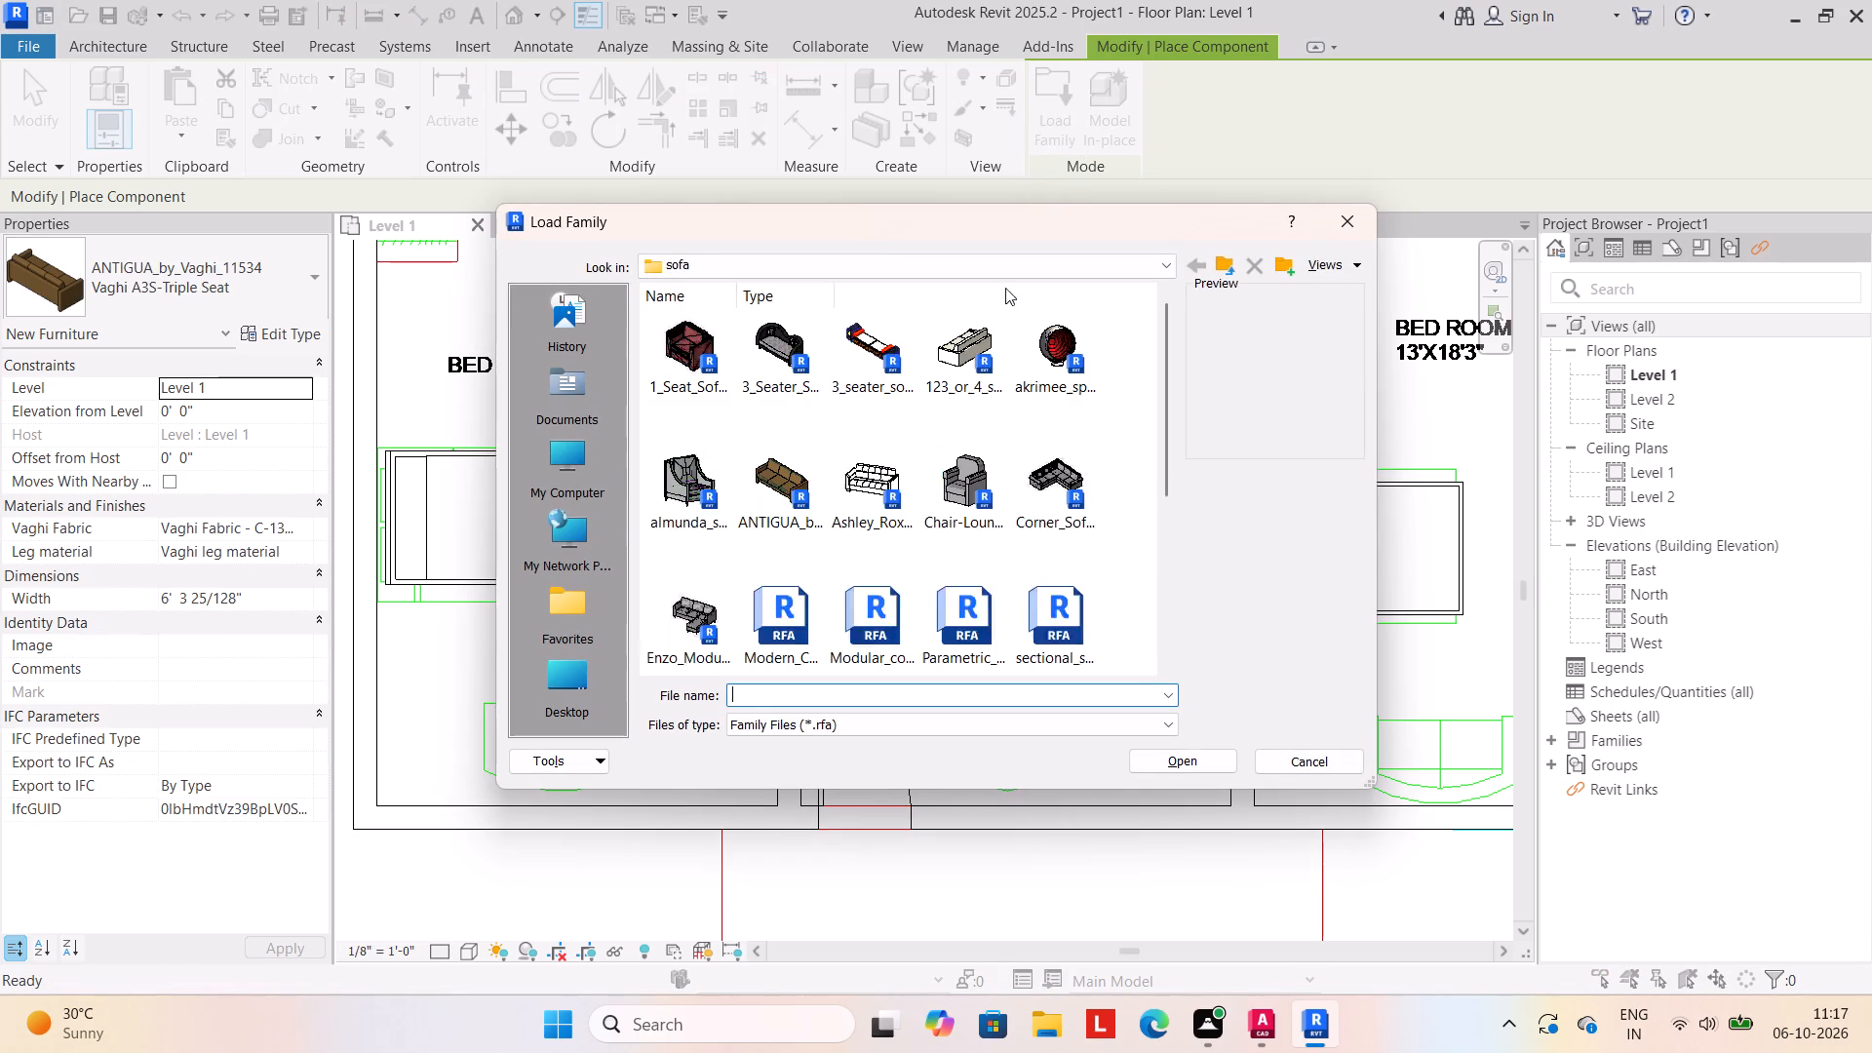
scroll(843, 654, "down", 5)
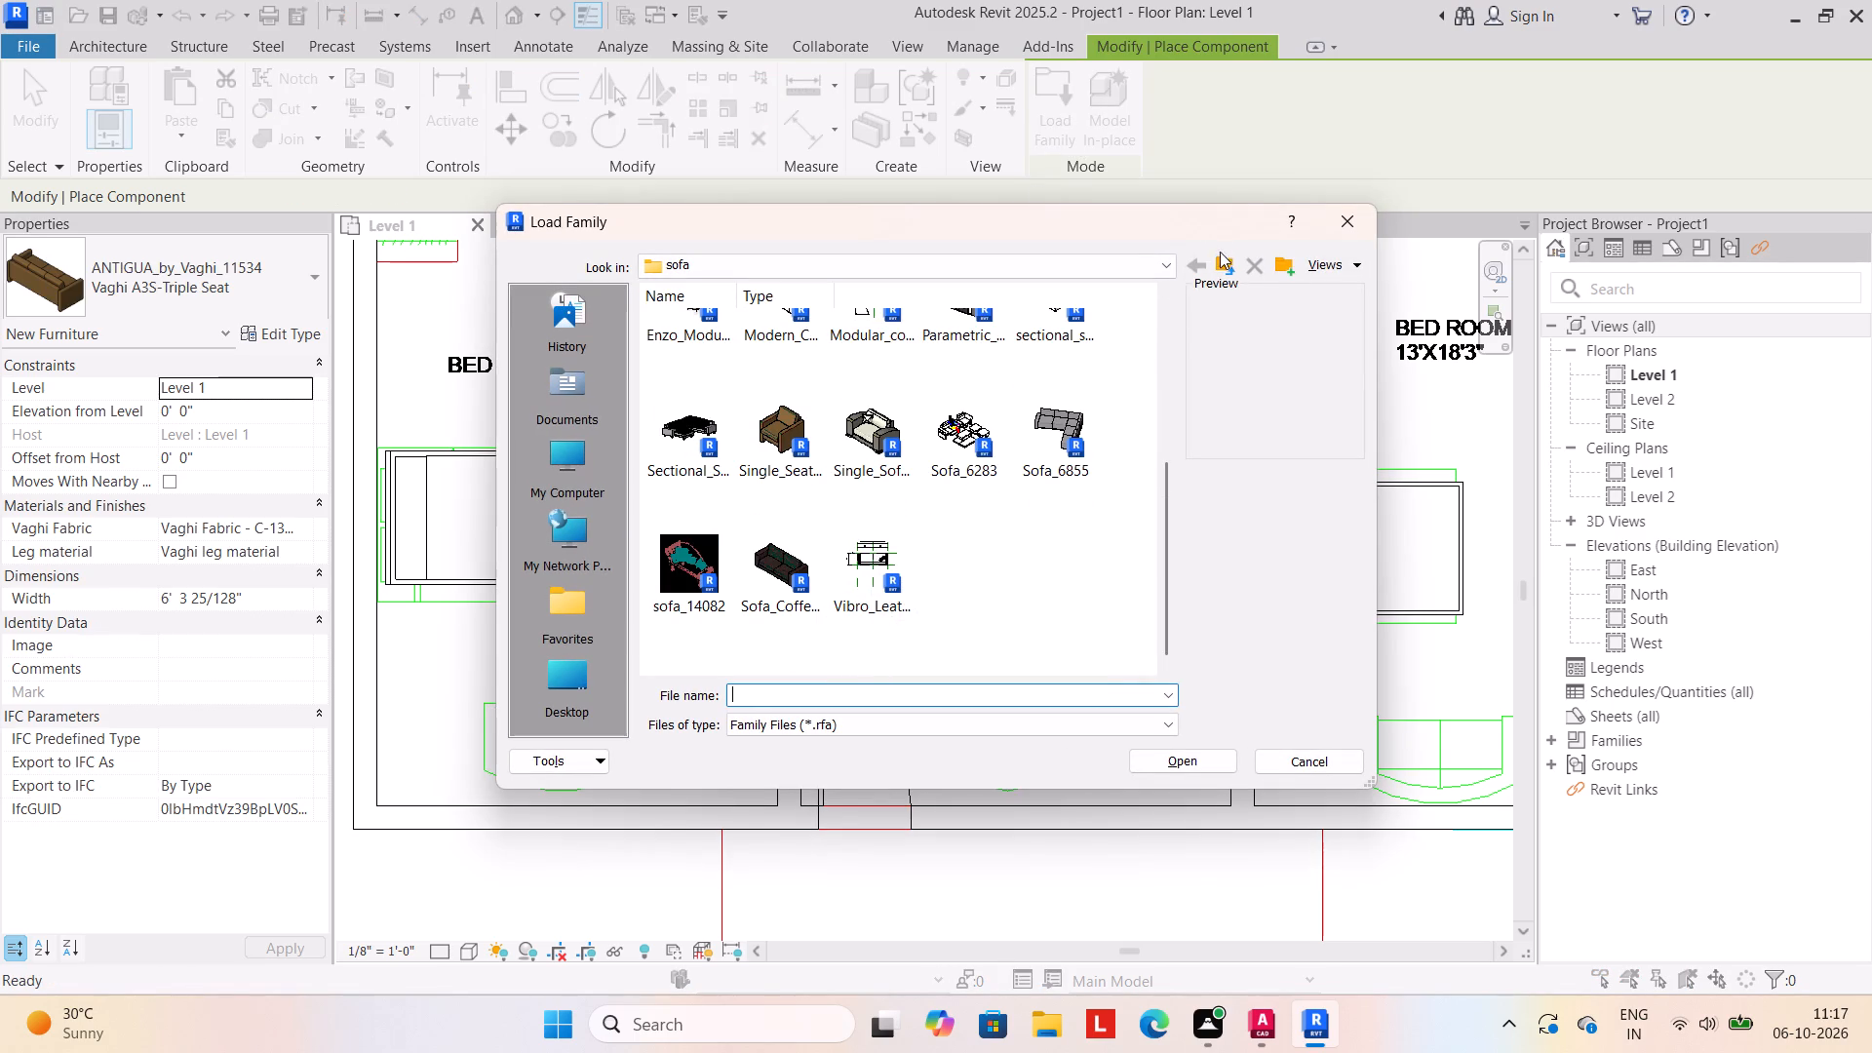
left_click(1221, 258)
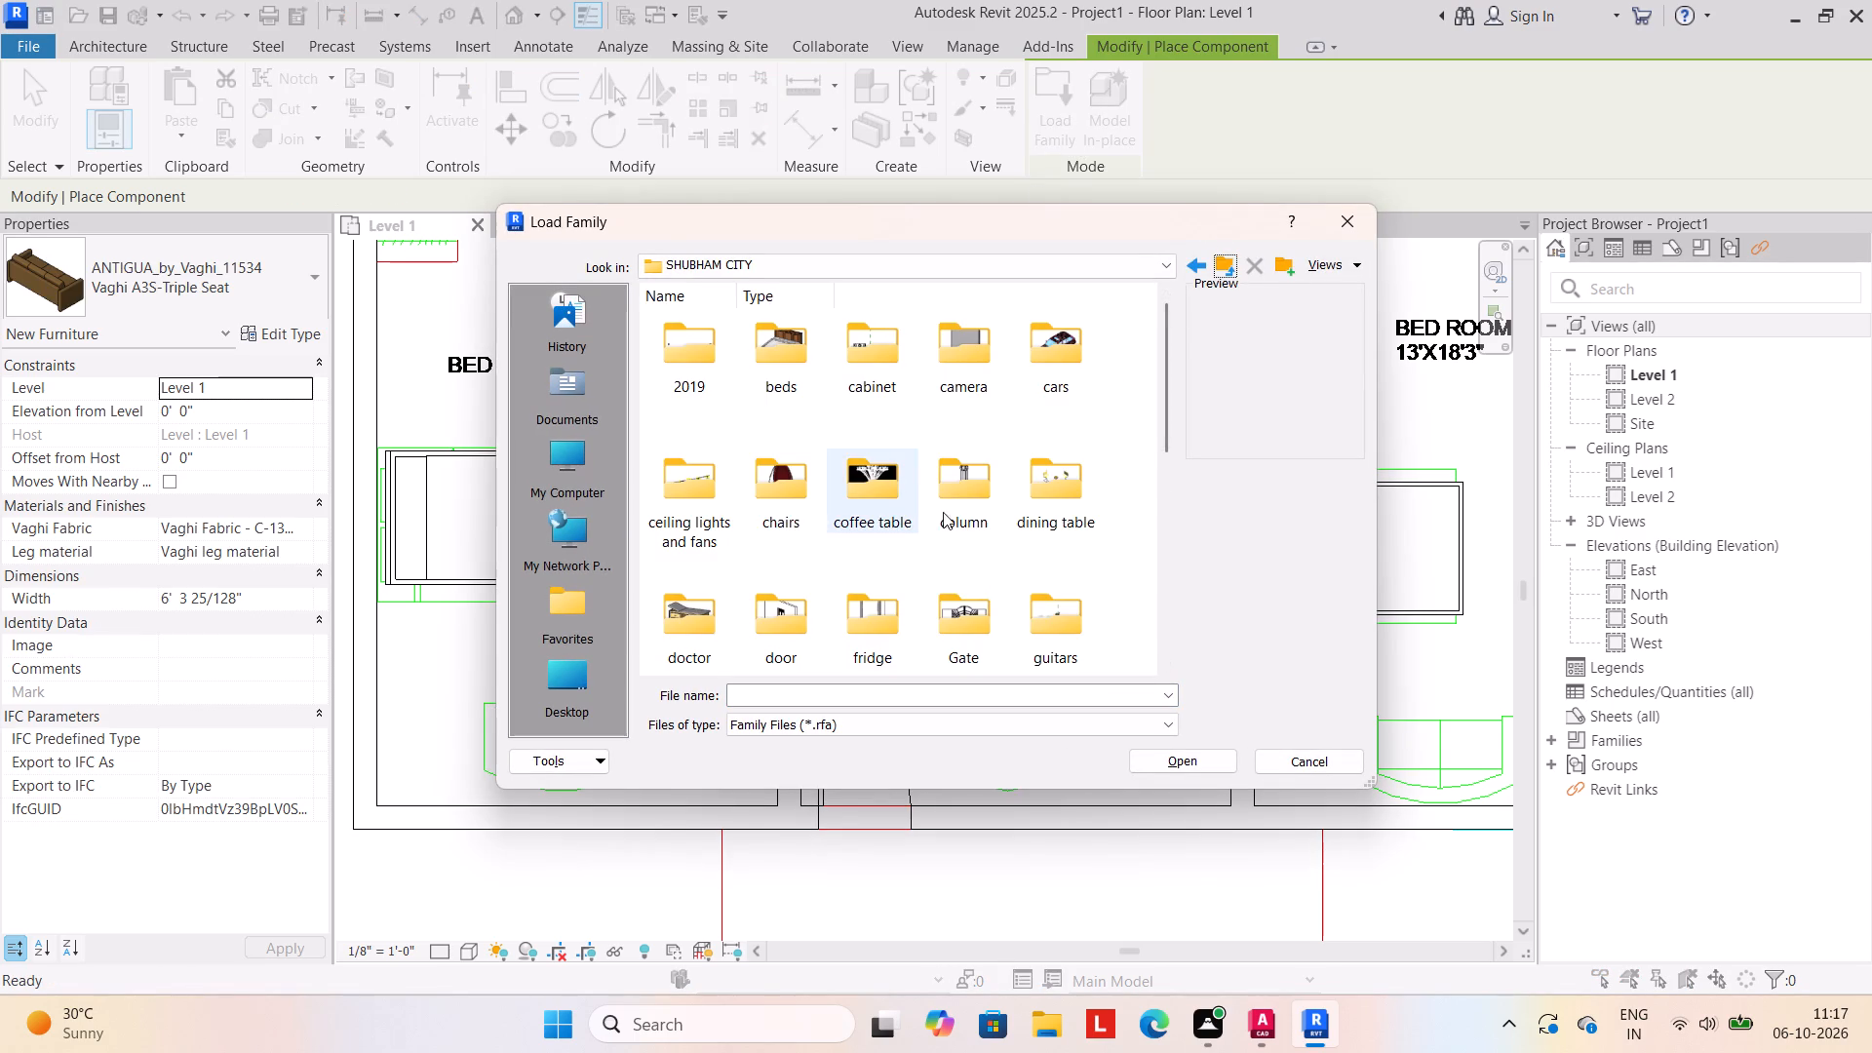
double_click(1047, 484)
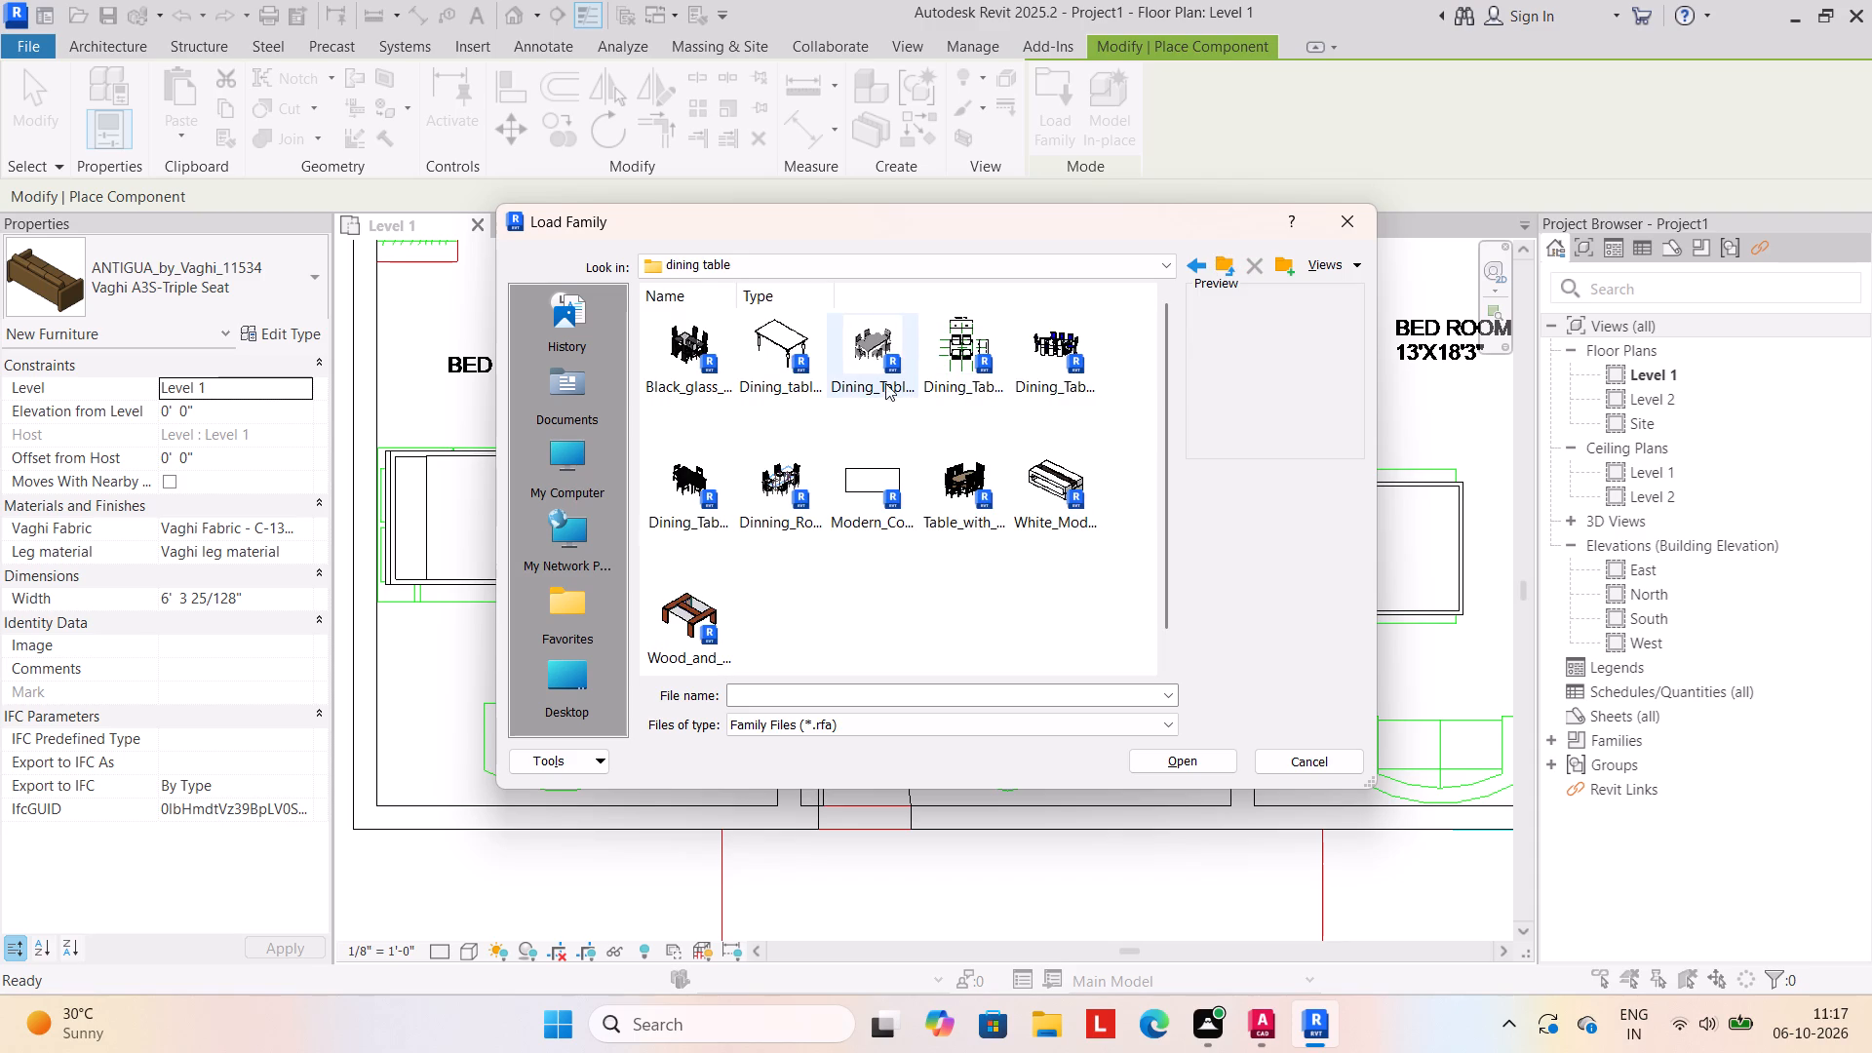
left_click(778, 341)
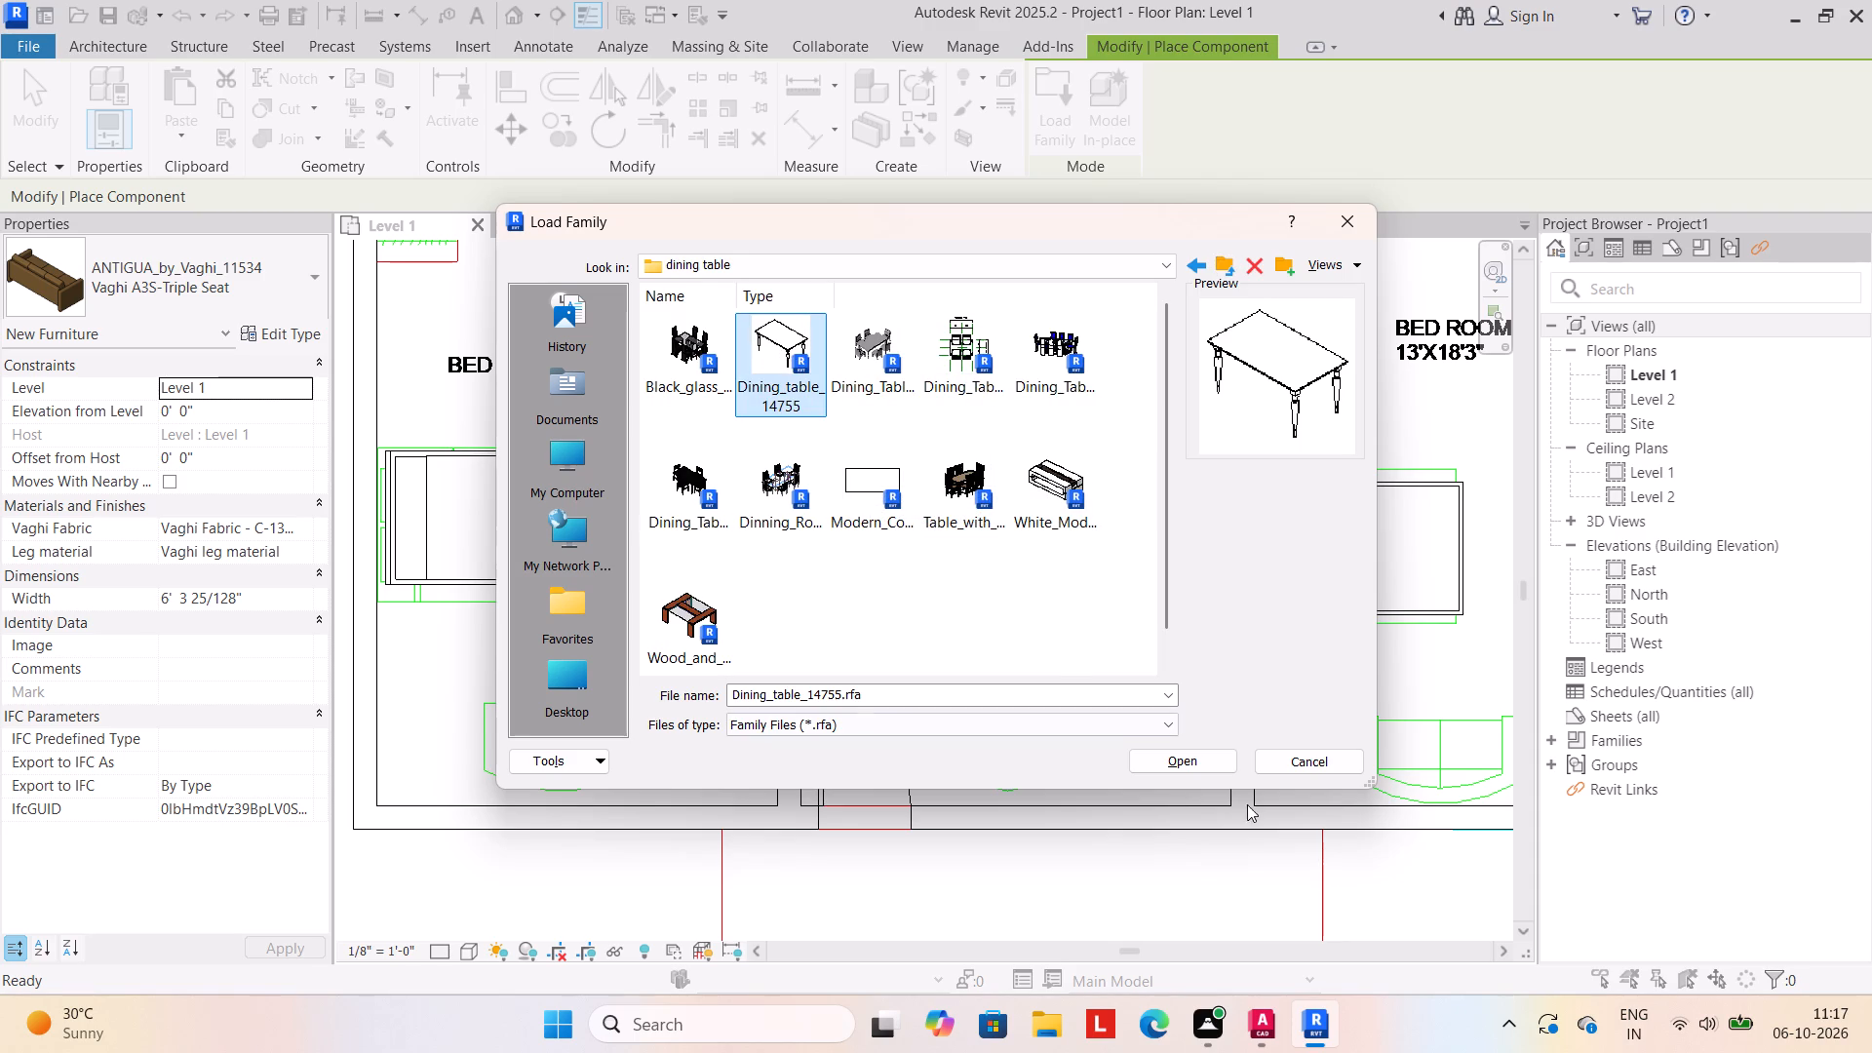
left_click(1195, 761)
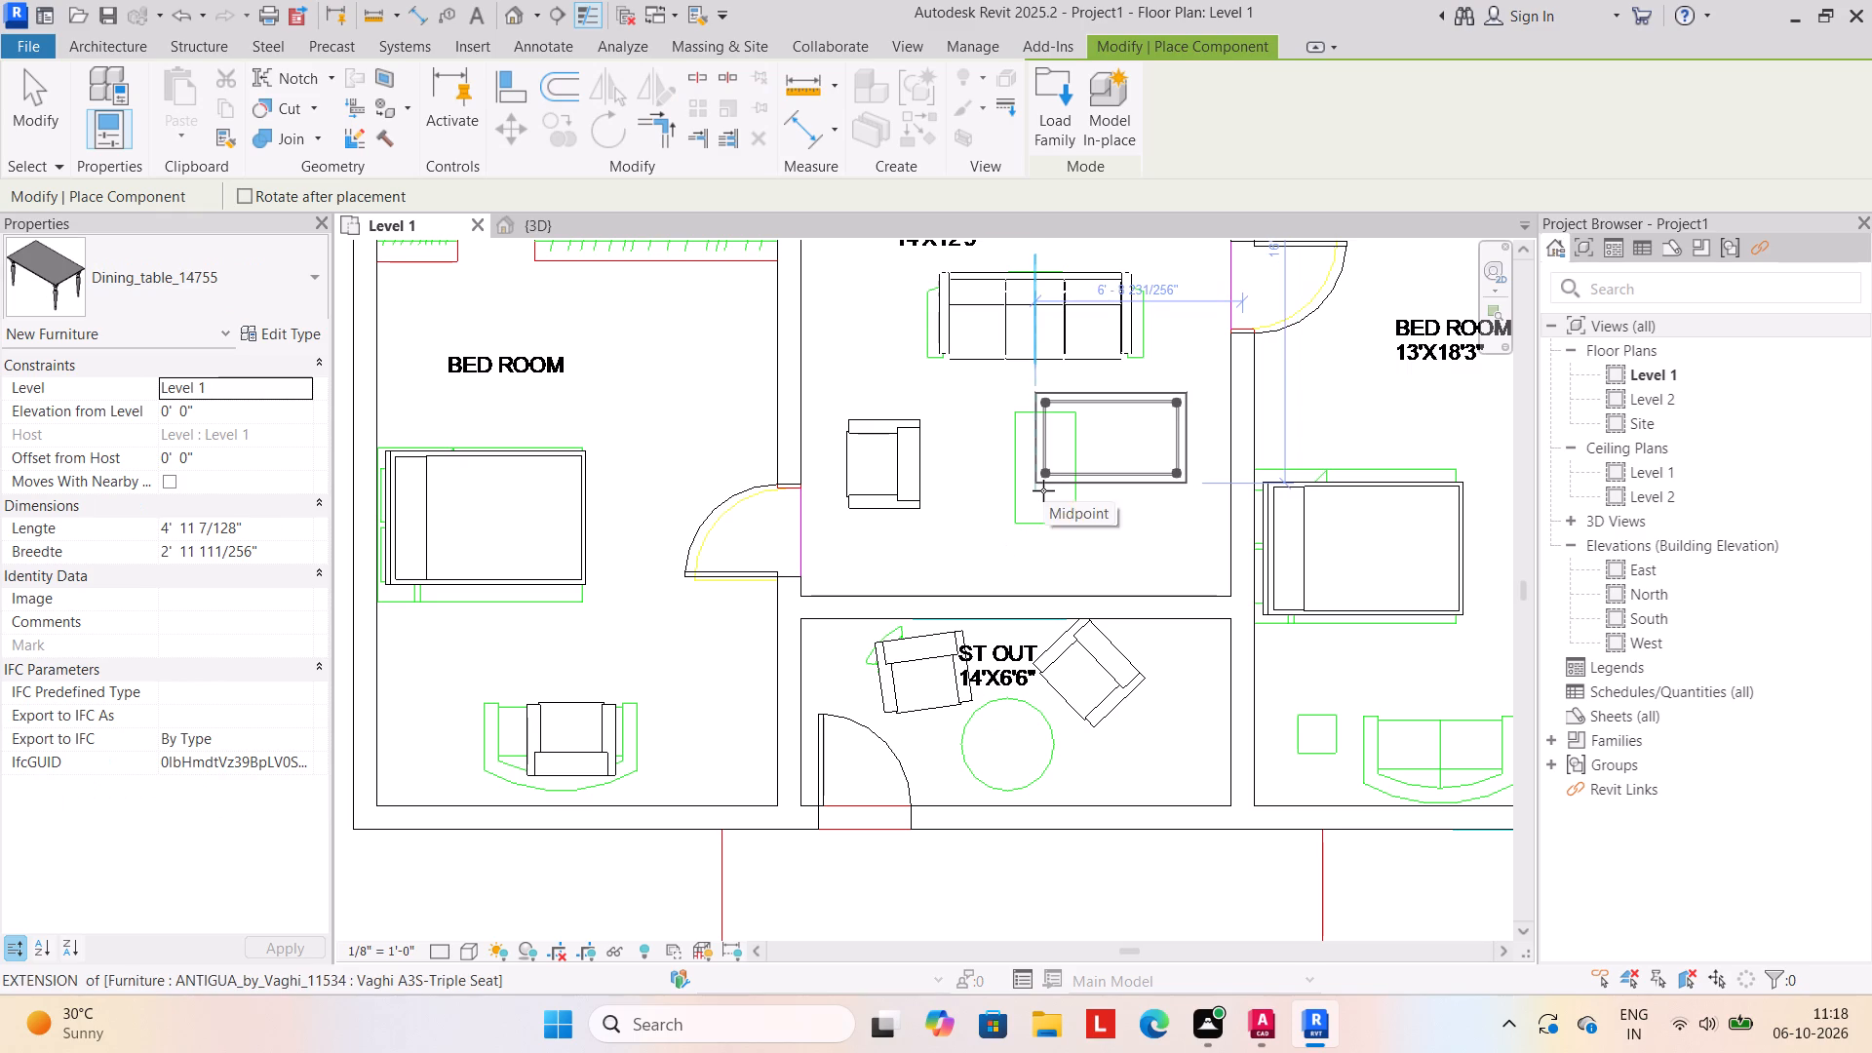
key("space")
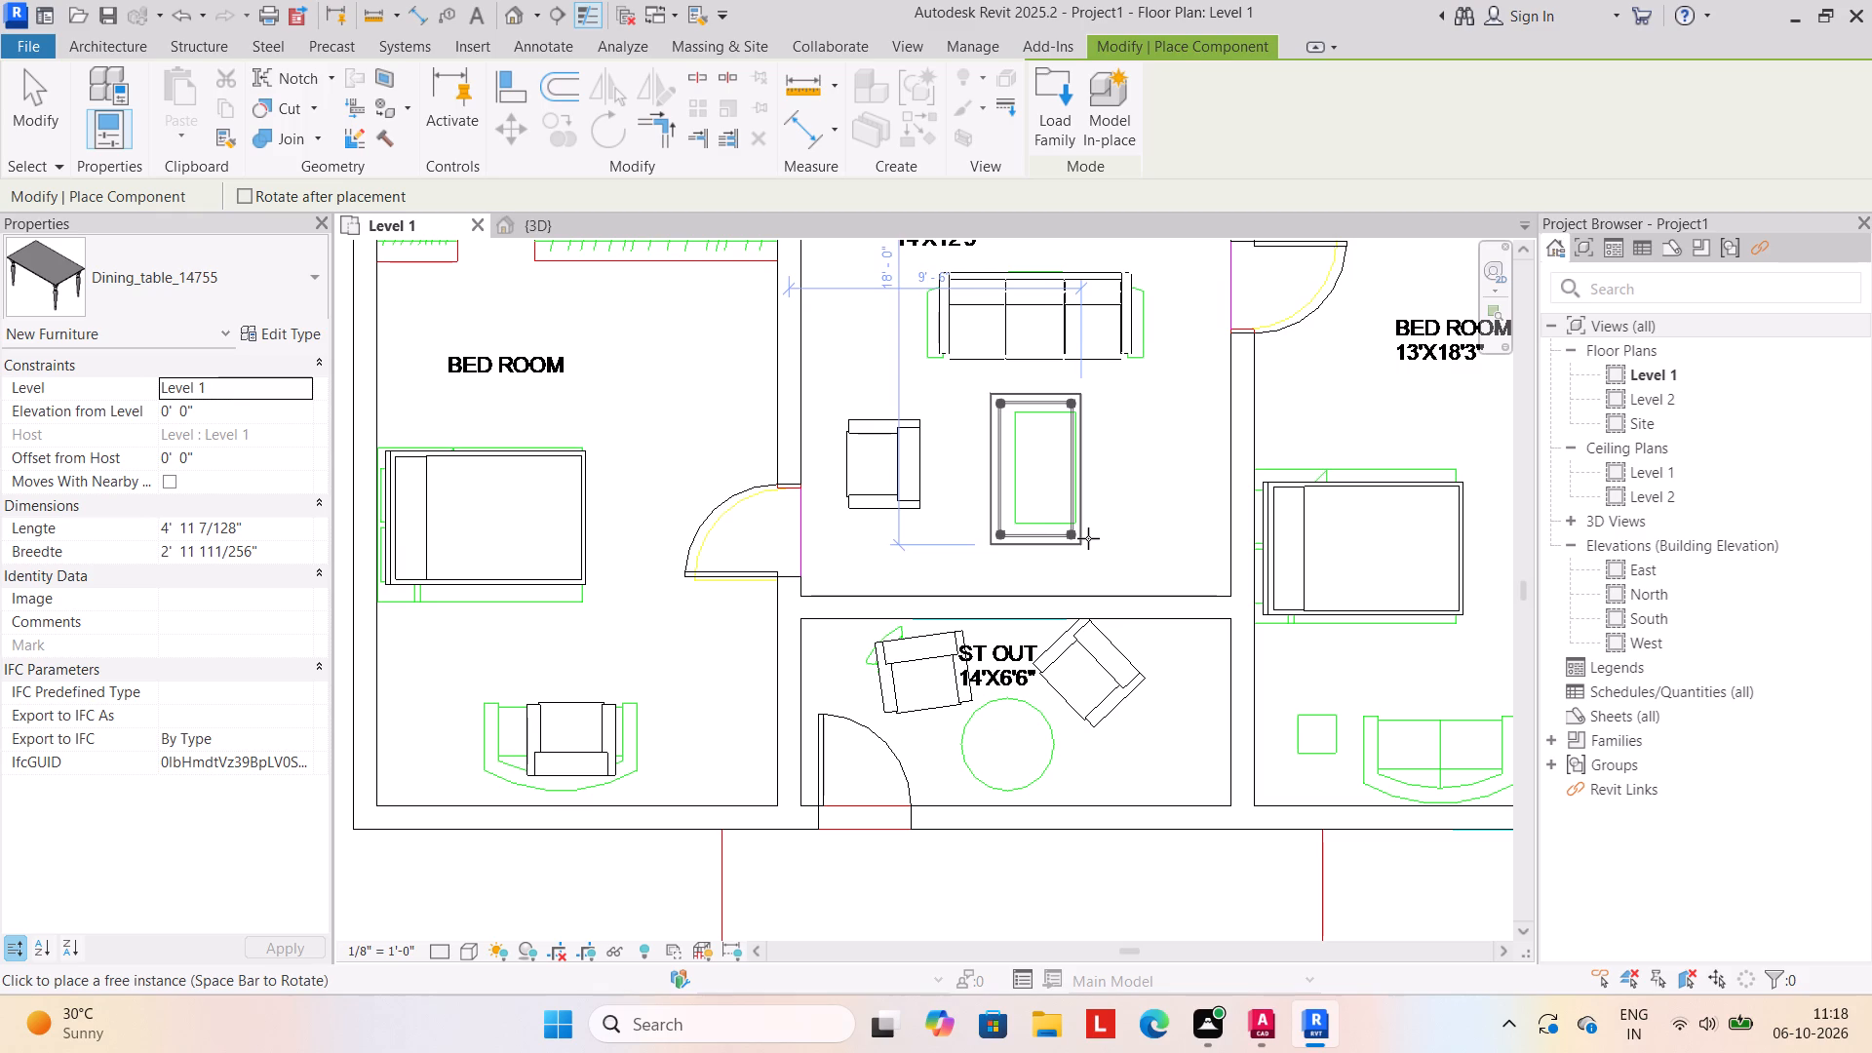
left_click(1088, 538)
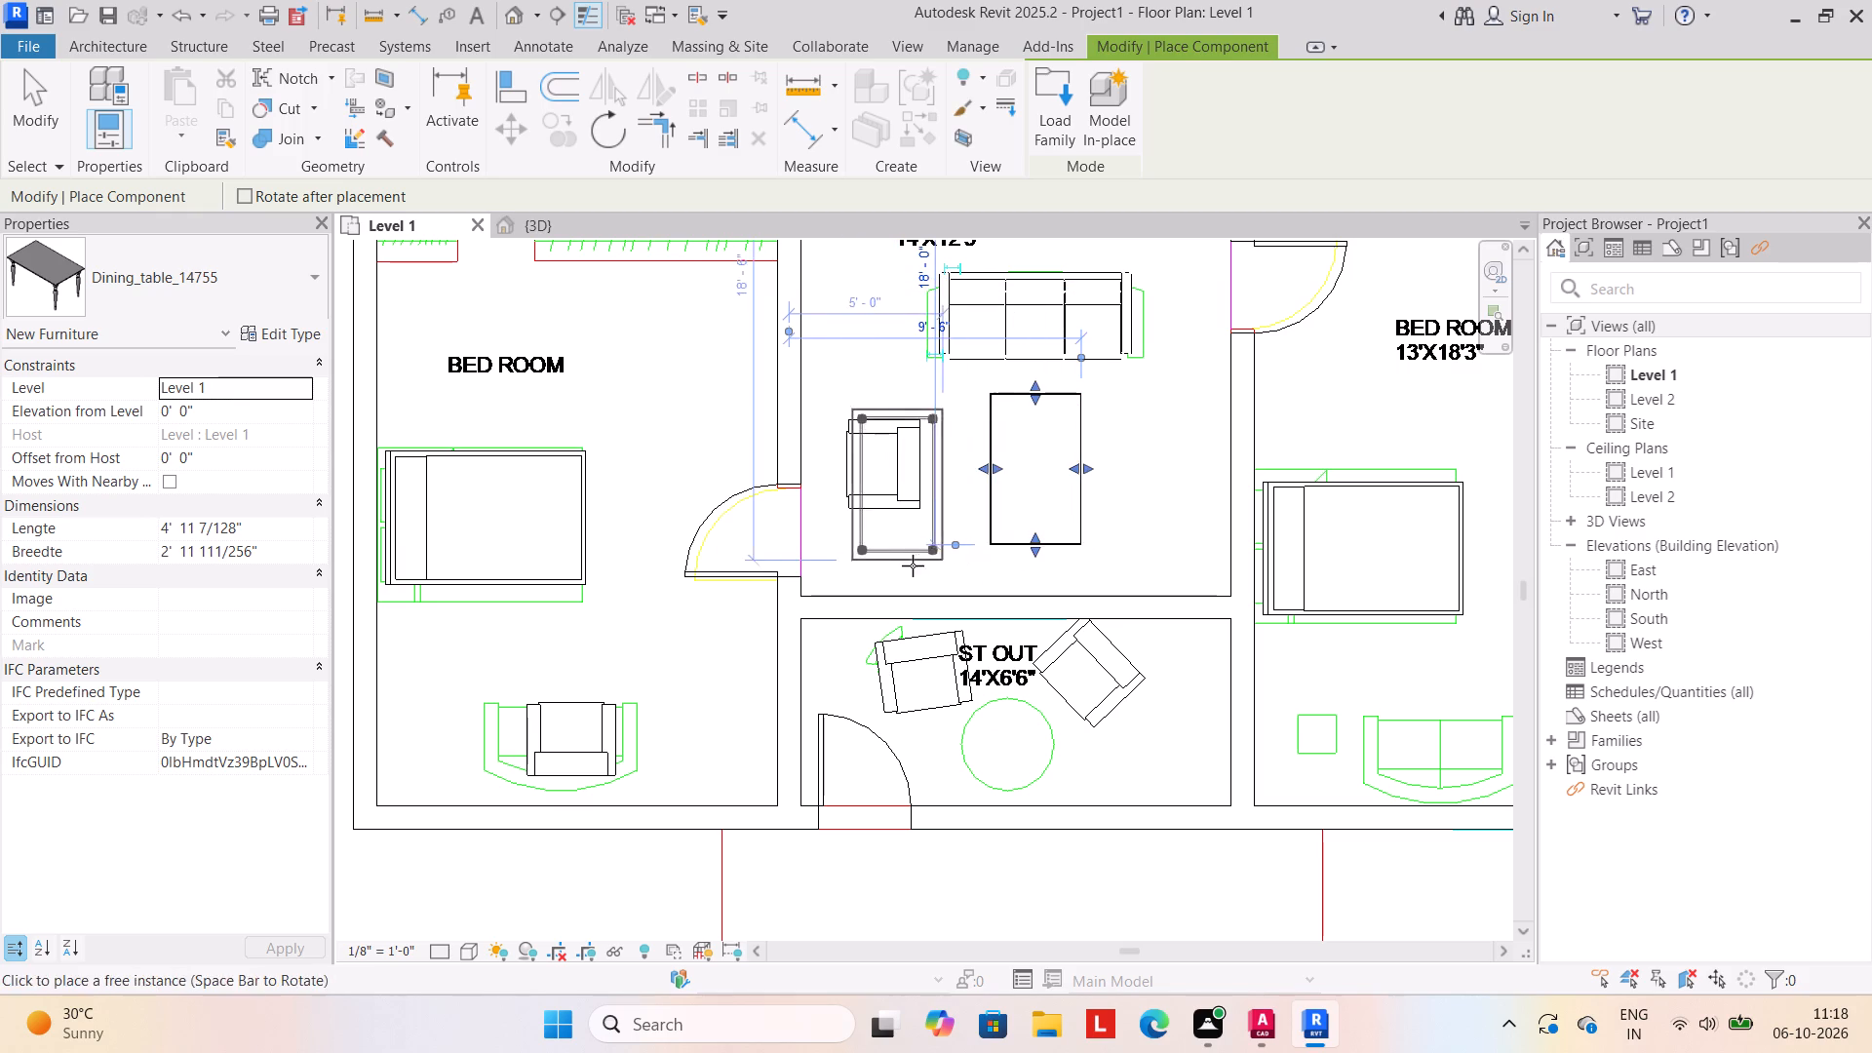
Load the Wood_and_Glass_Coffee_Table_17065 family, place it centred on the round table outline in ST OUT, and end placement.
left_click(1051, 133)
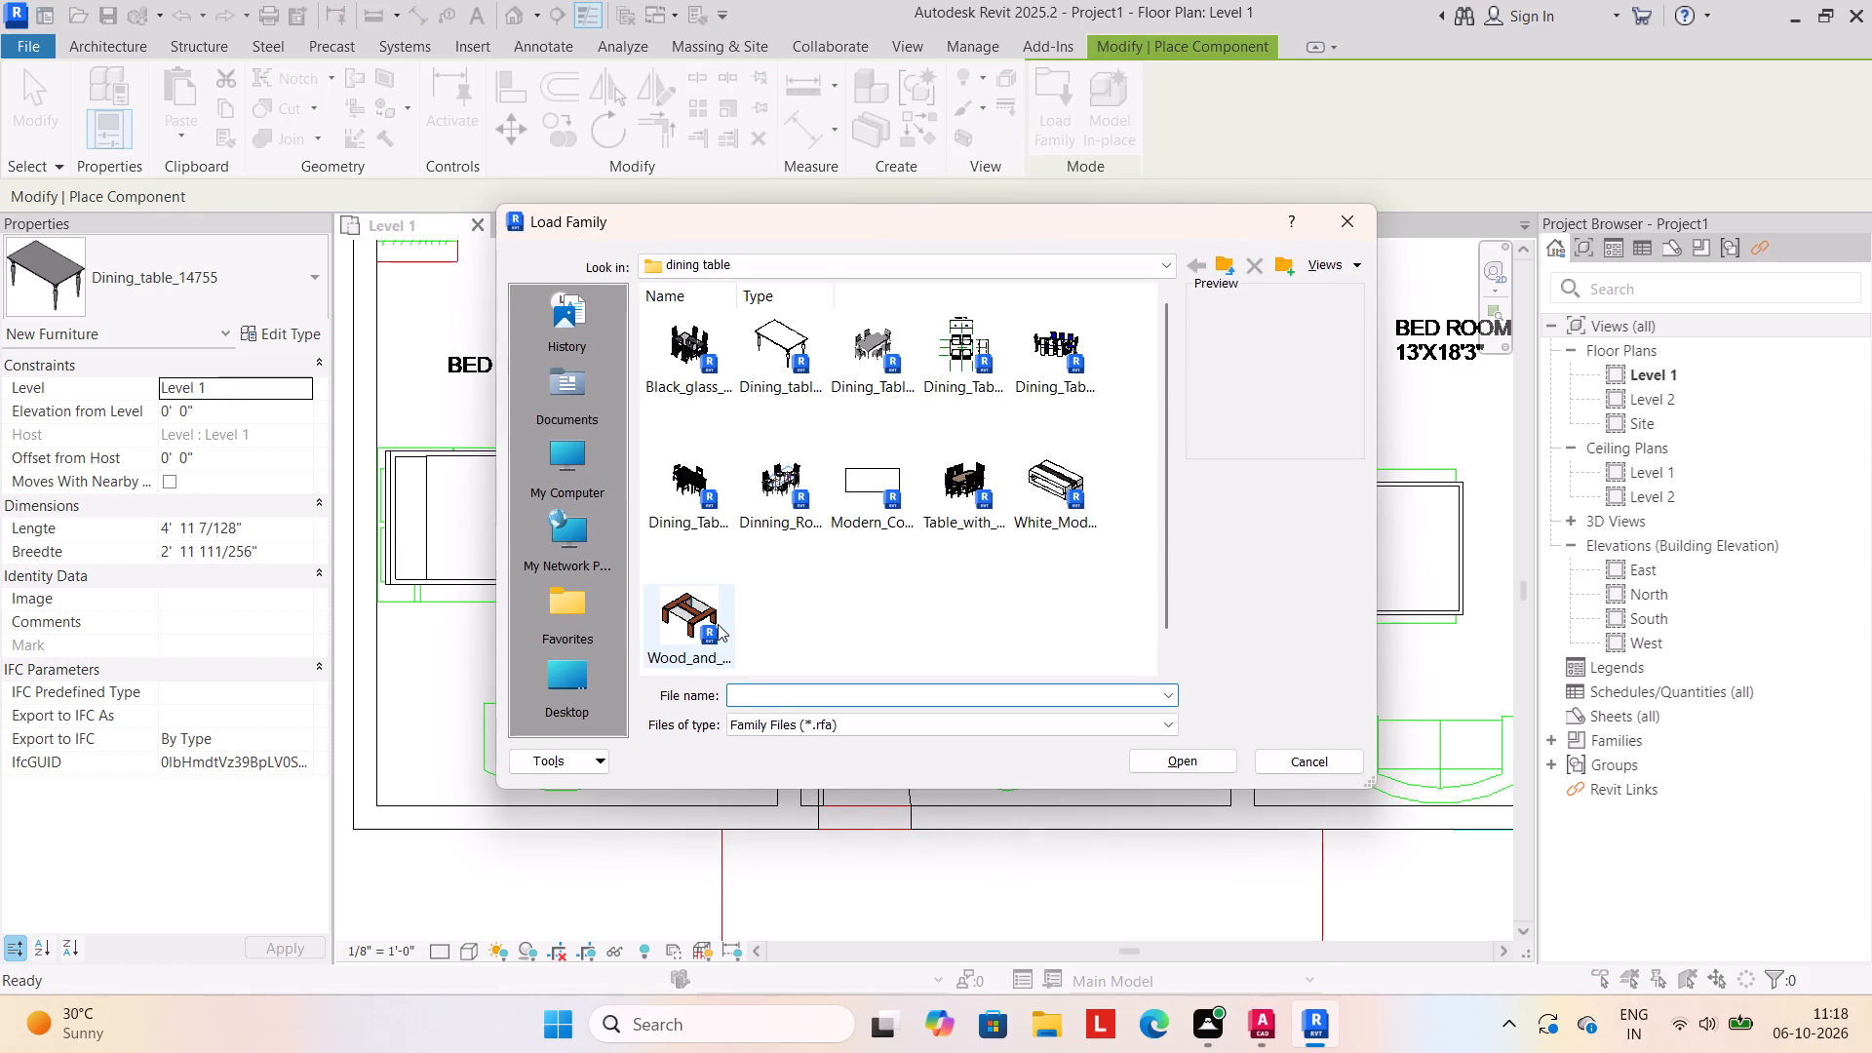
left_click(715, 624)
left_click(1181, 762)
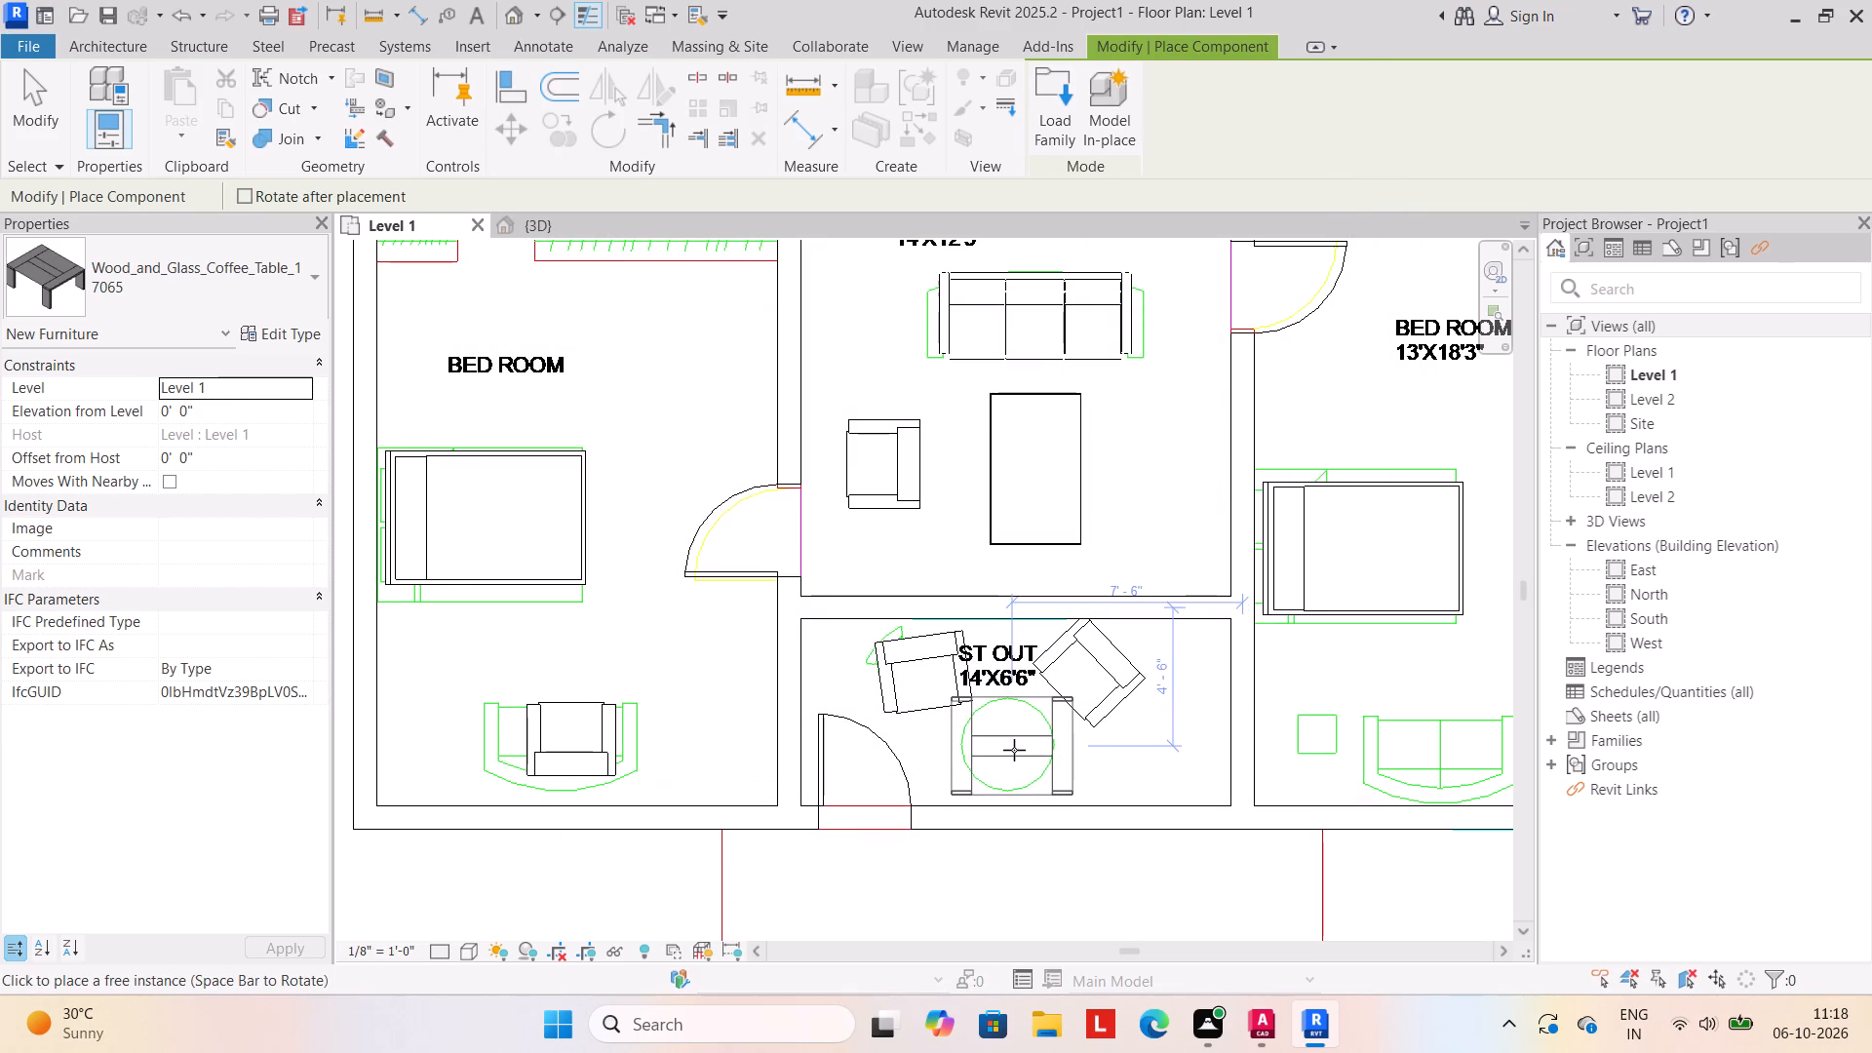
left_click(1014, 750)
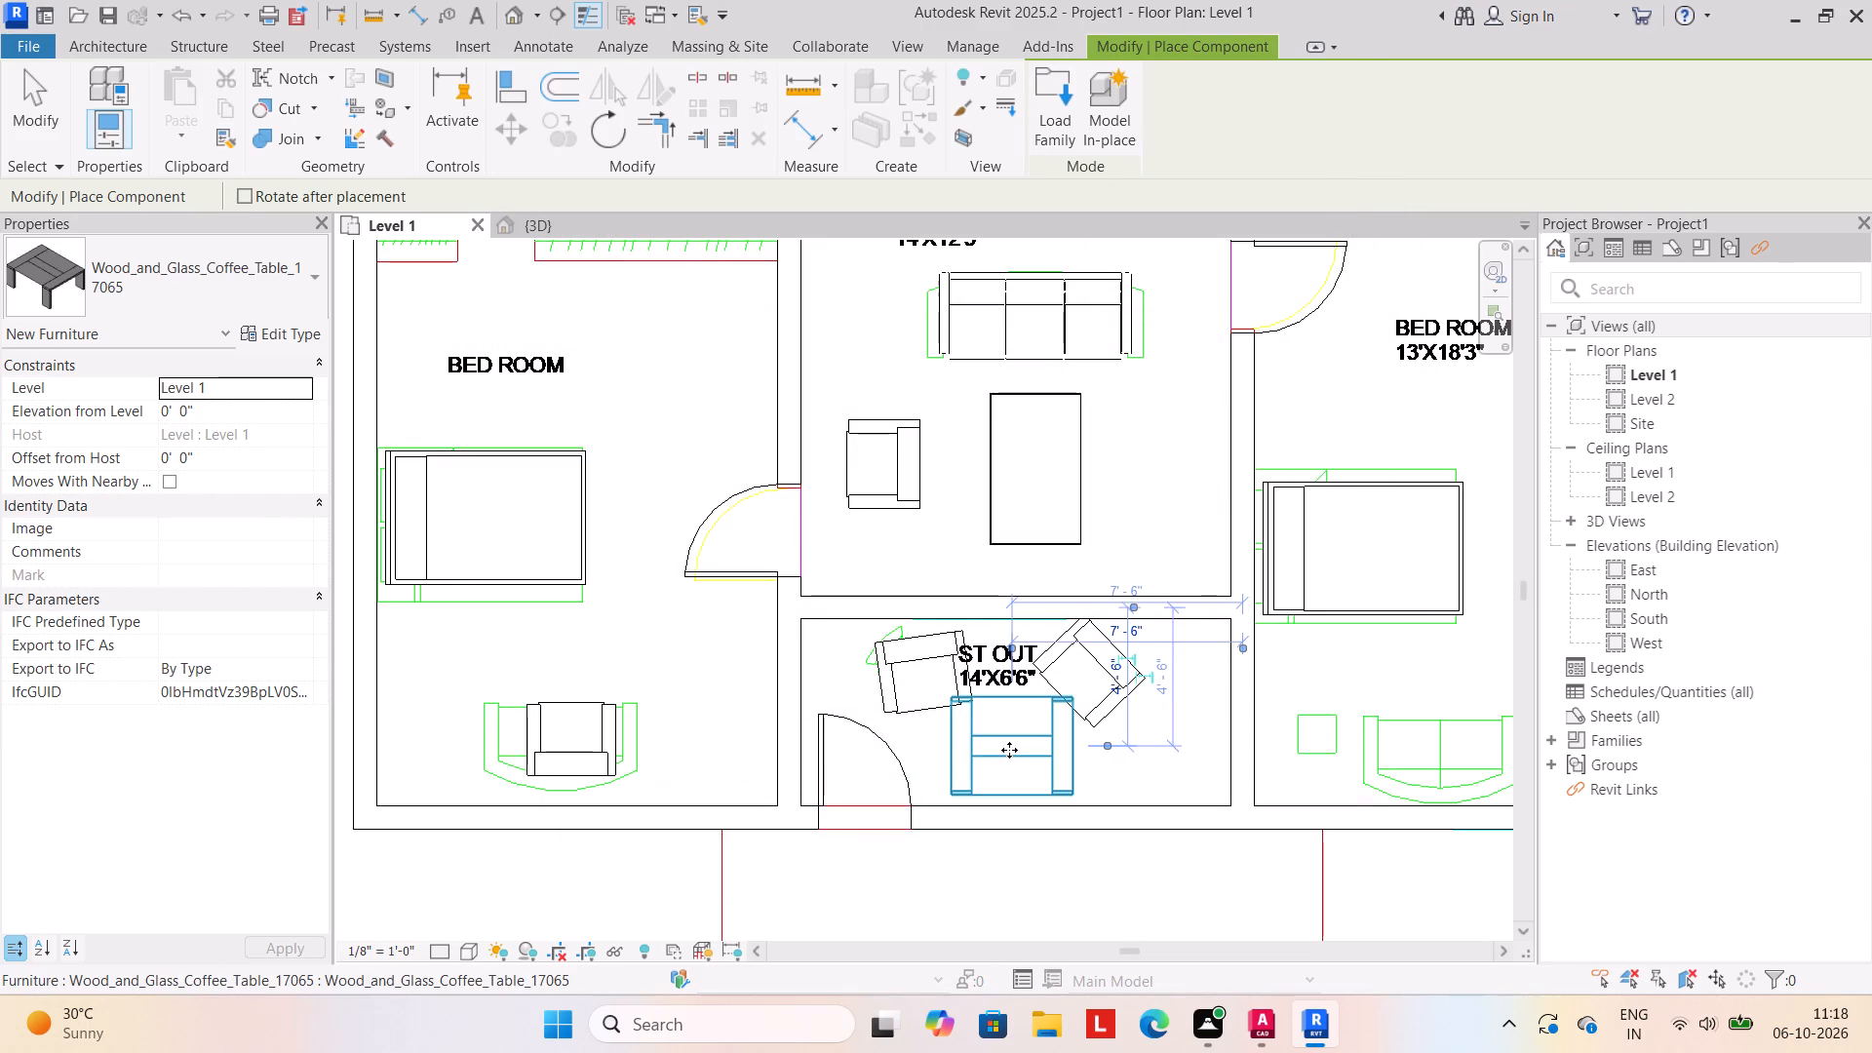
key("Escape")
key("Escape")
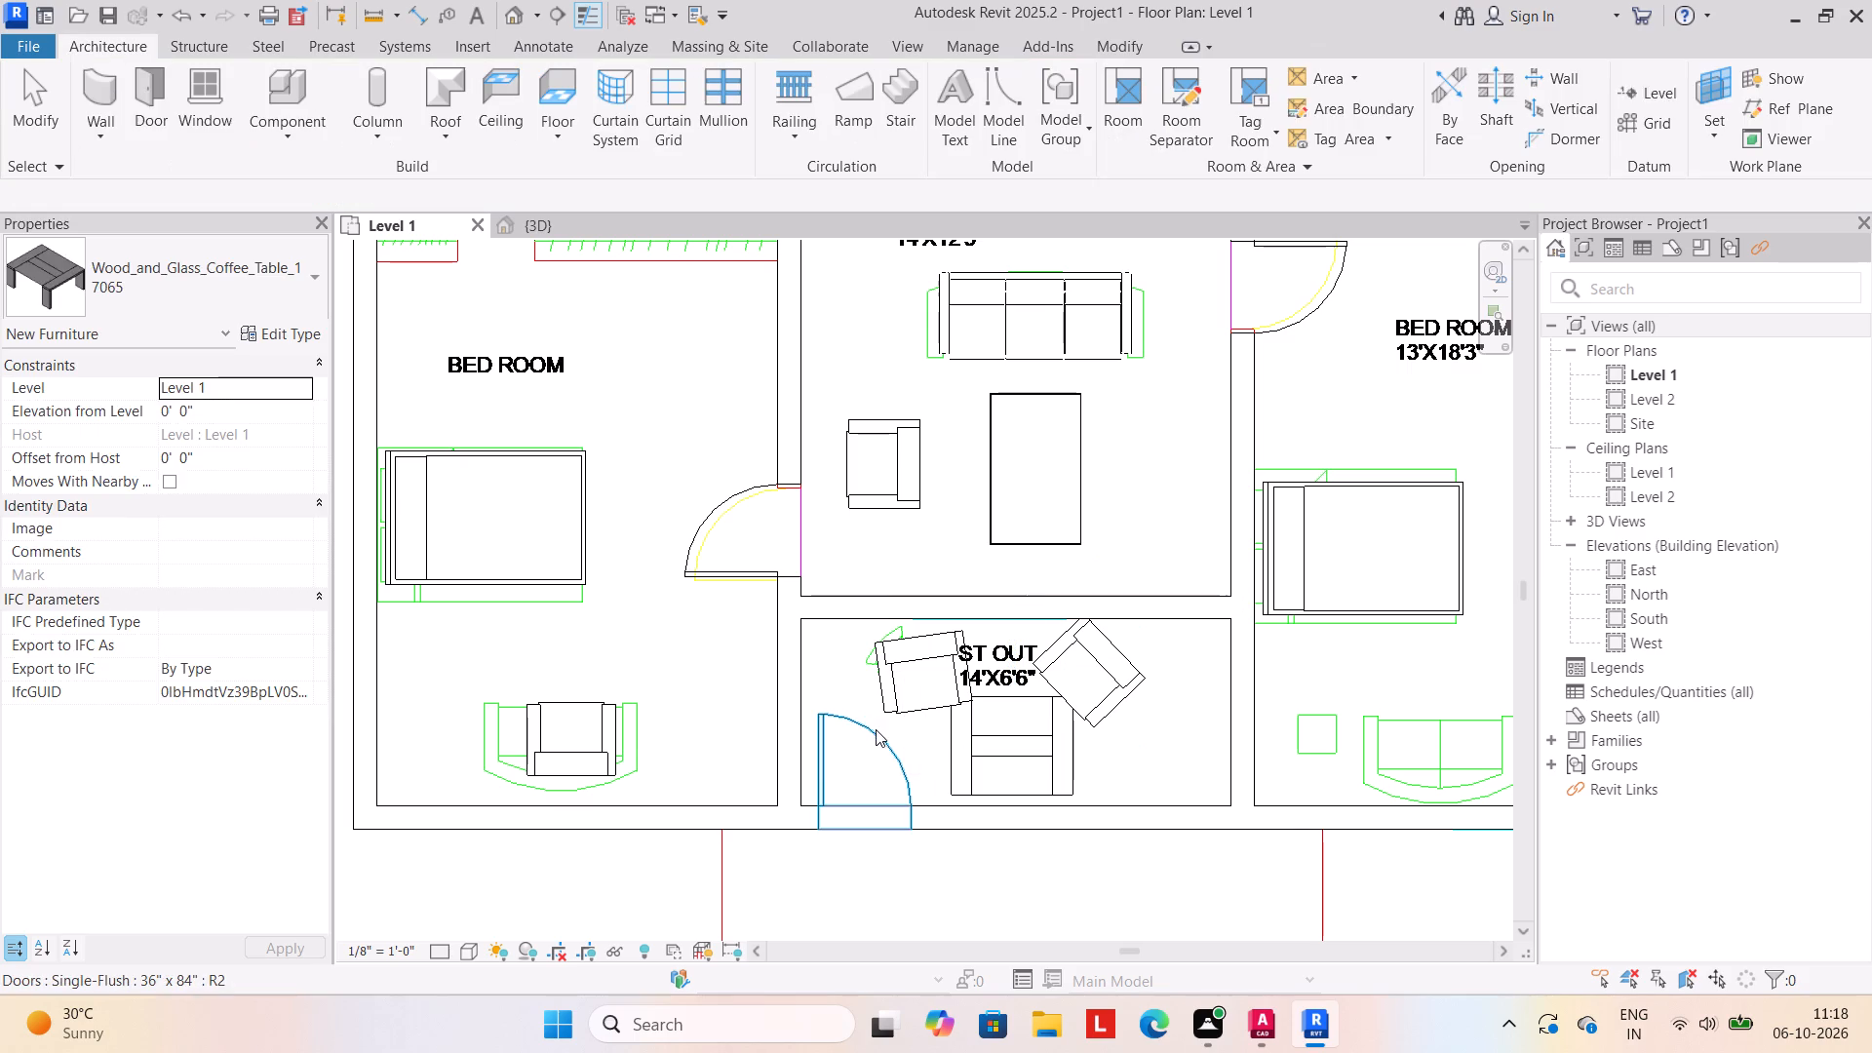
Nudge the left lounge chair in ST OUT slightly away from the coffee table, towards the left bedroom and the family lounge.
left_click(944, 709)
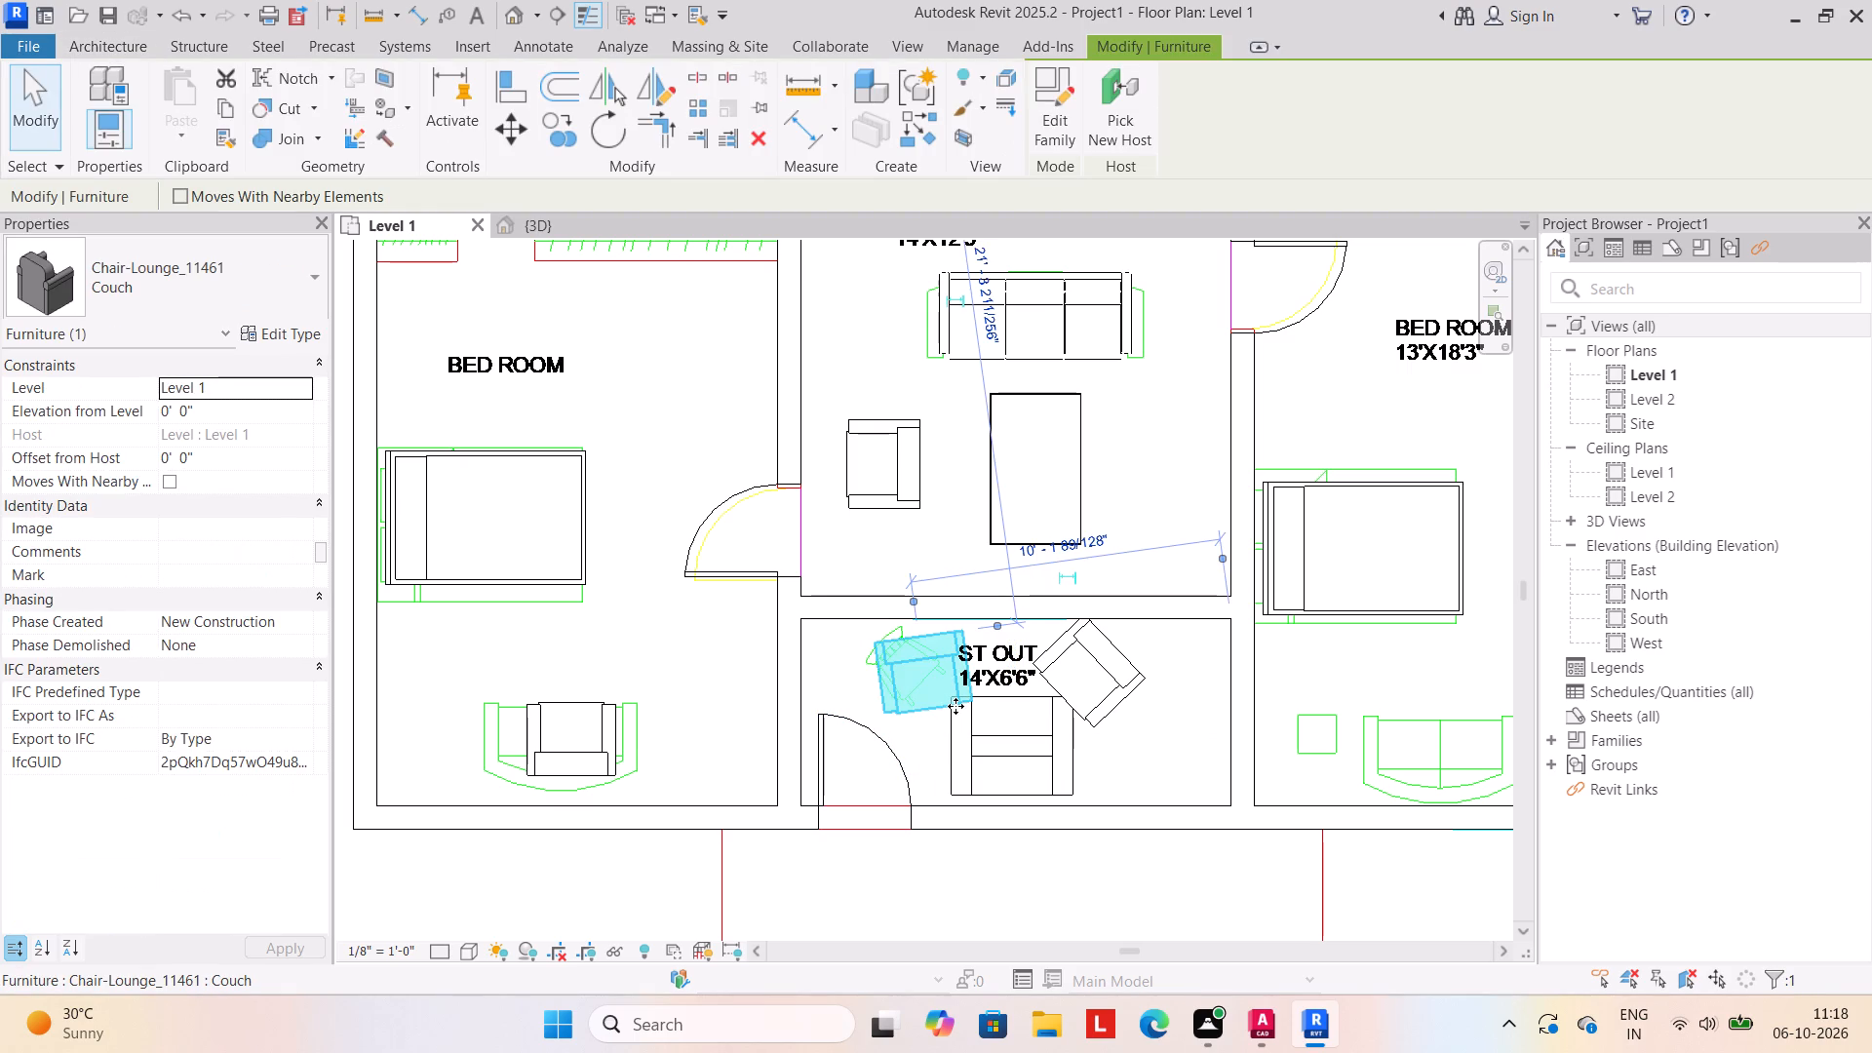
key("Left")
key("Up")
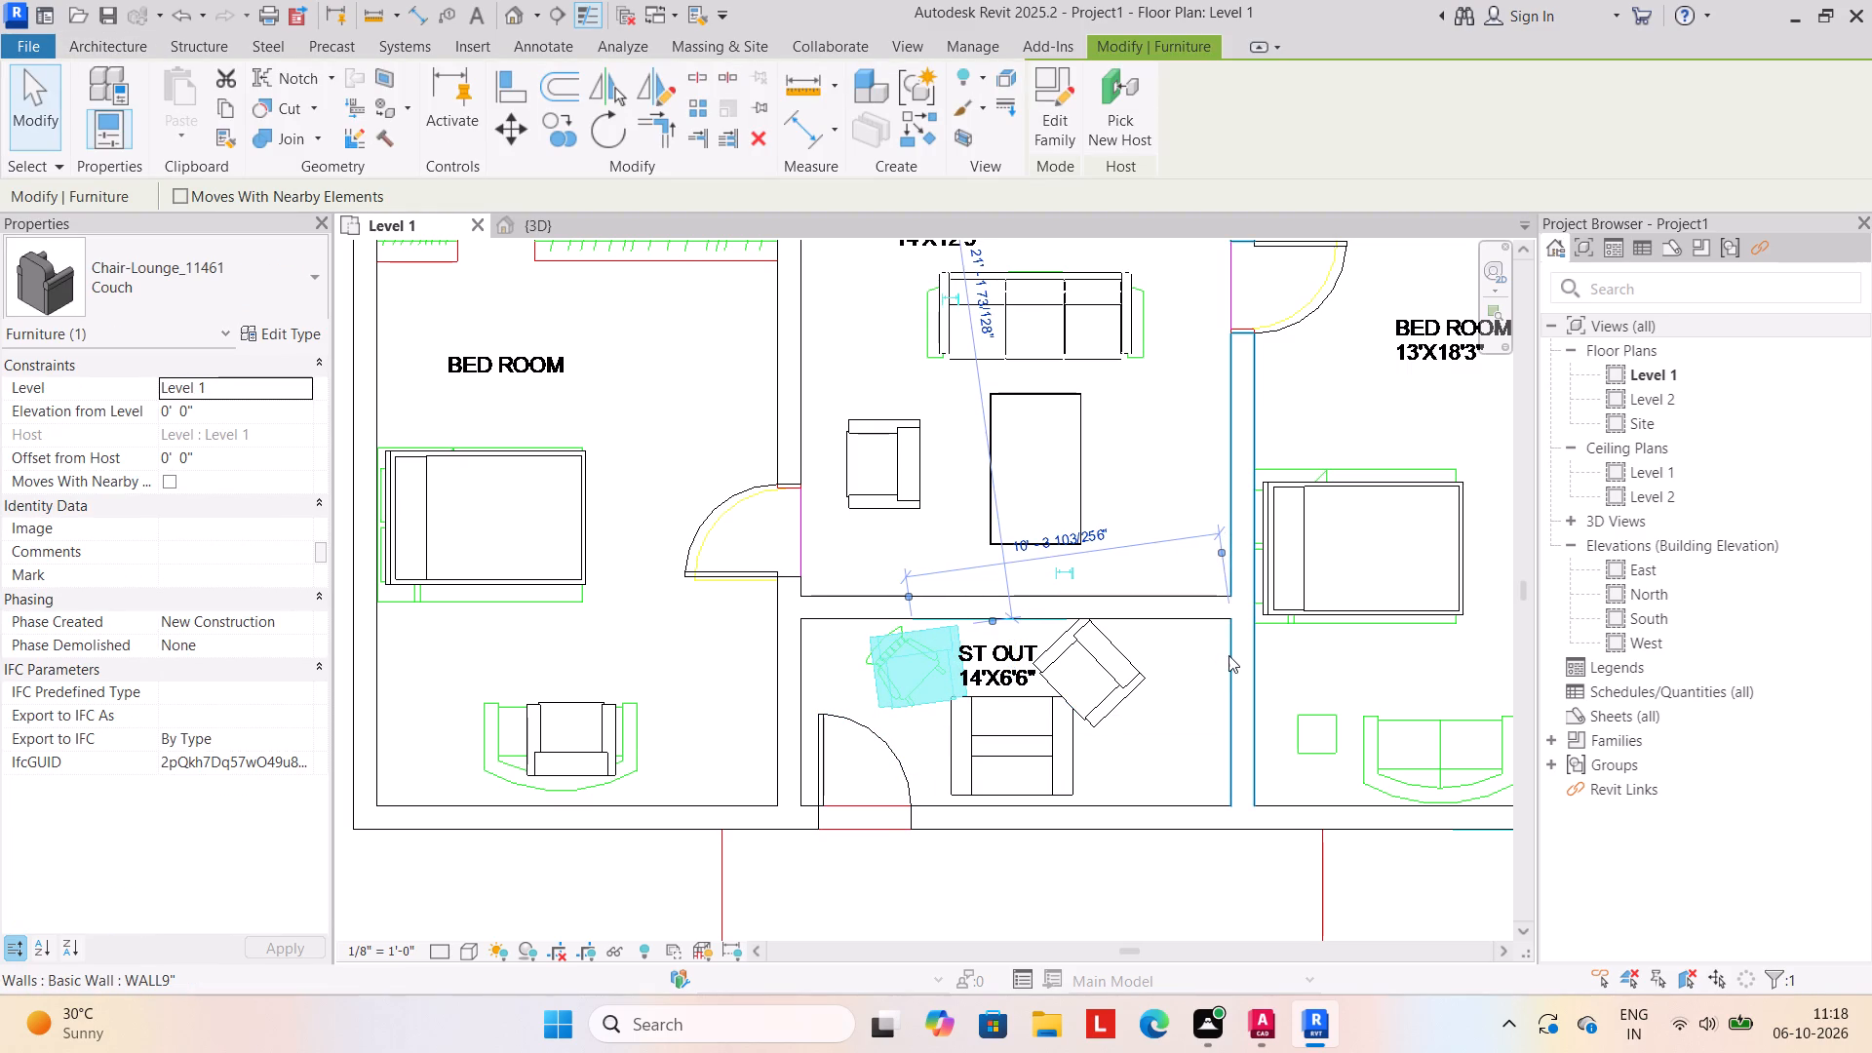
key("Up")
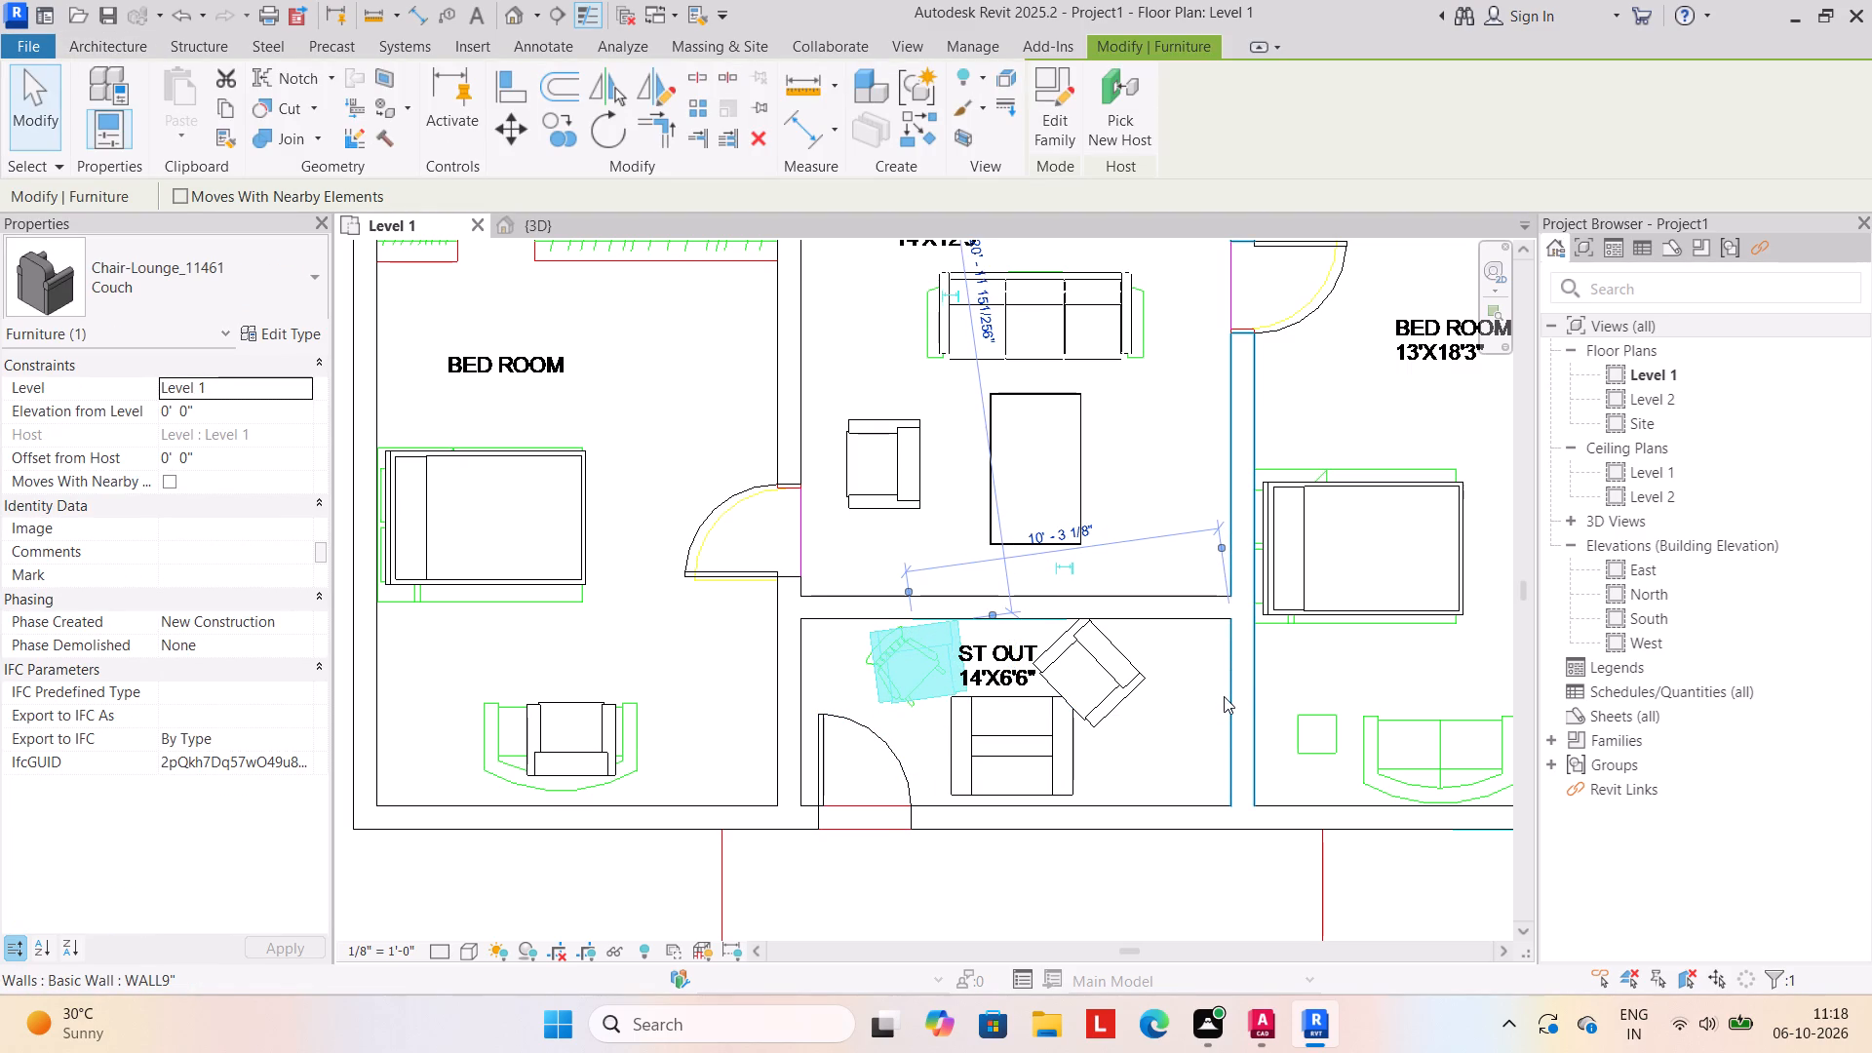
key("Down")
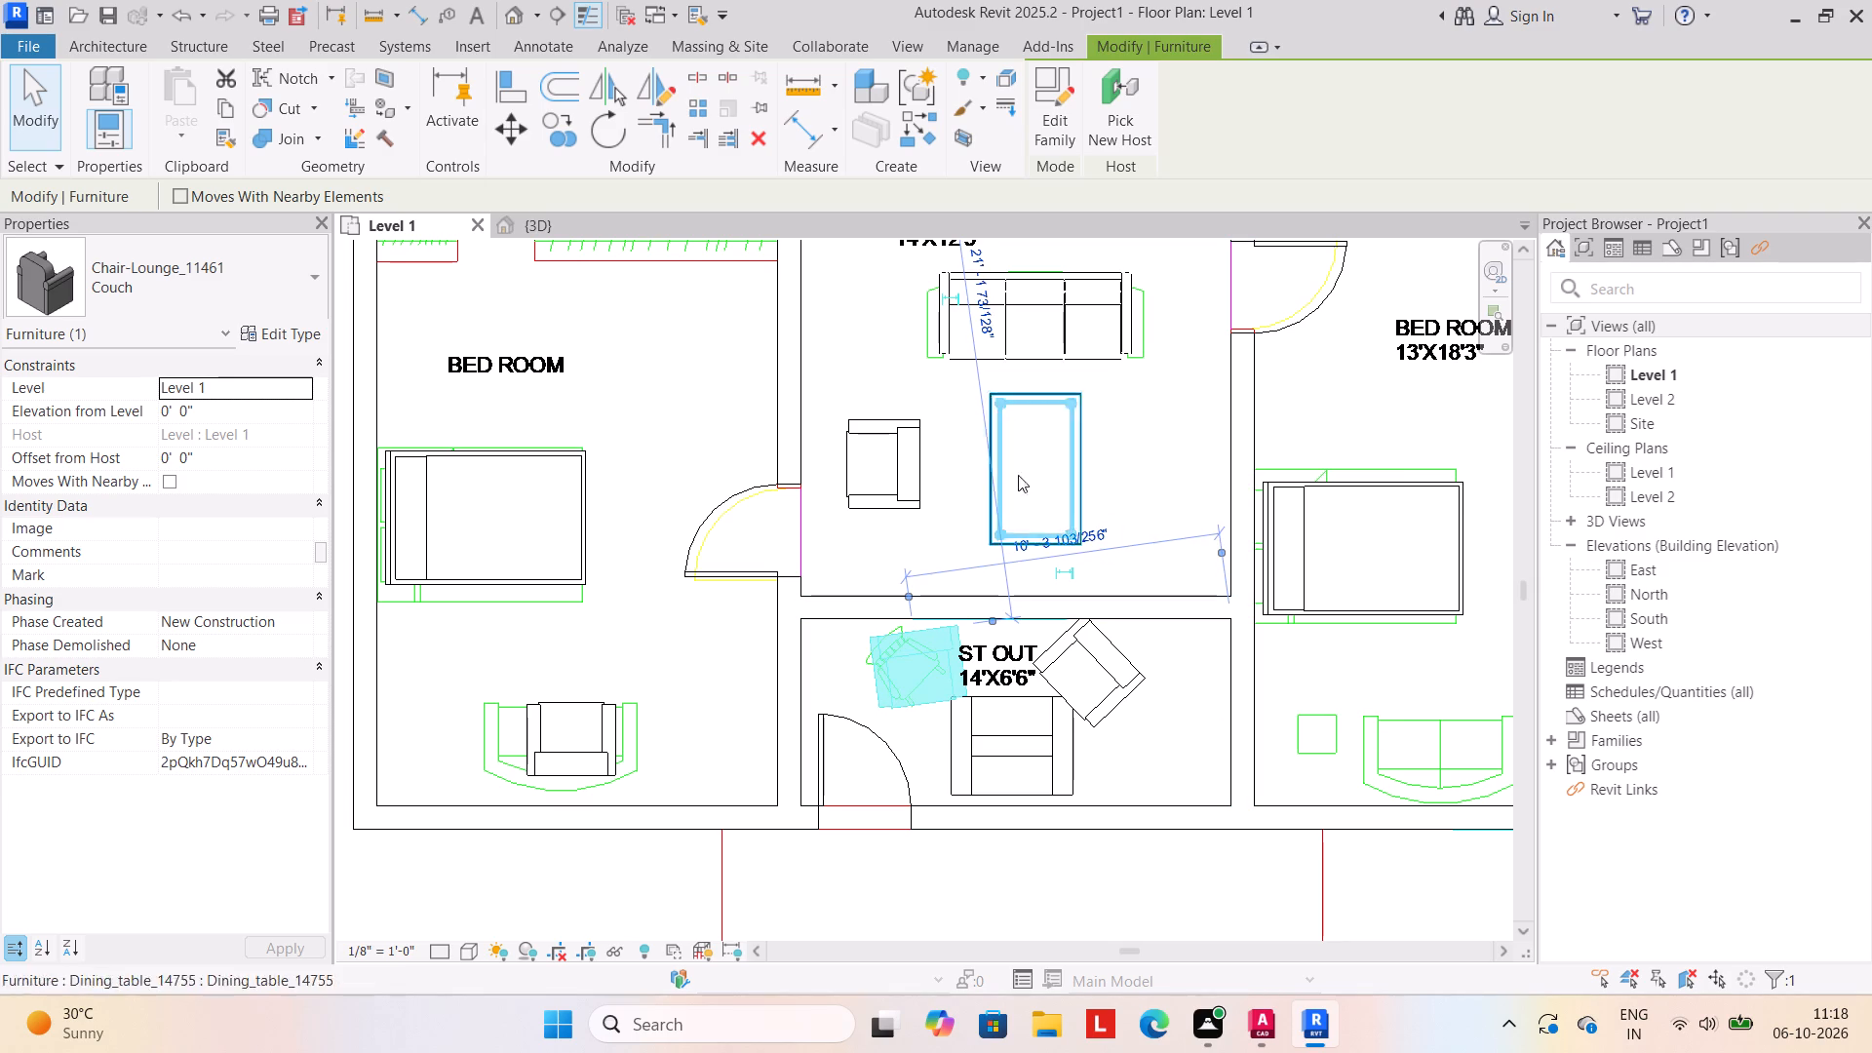
left_click(673, 378)
Load the CHAIR__CG17_14493 family from the chairs folder, rotate it and place it over the sofa outline in the 13'X18'3" bedroom.
scroll(755, 646, "down", 4)
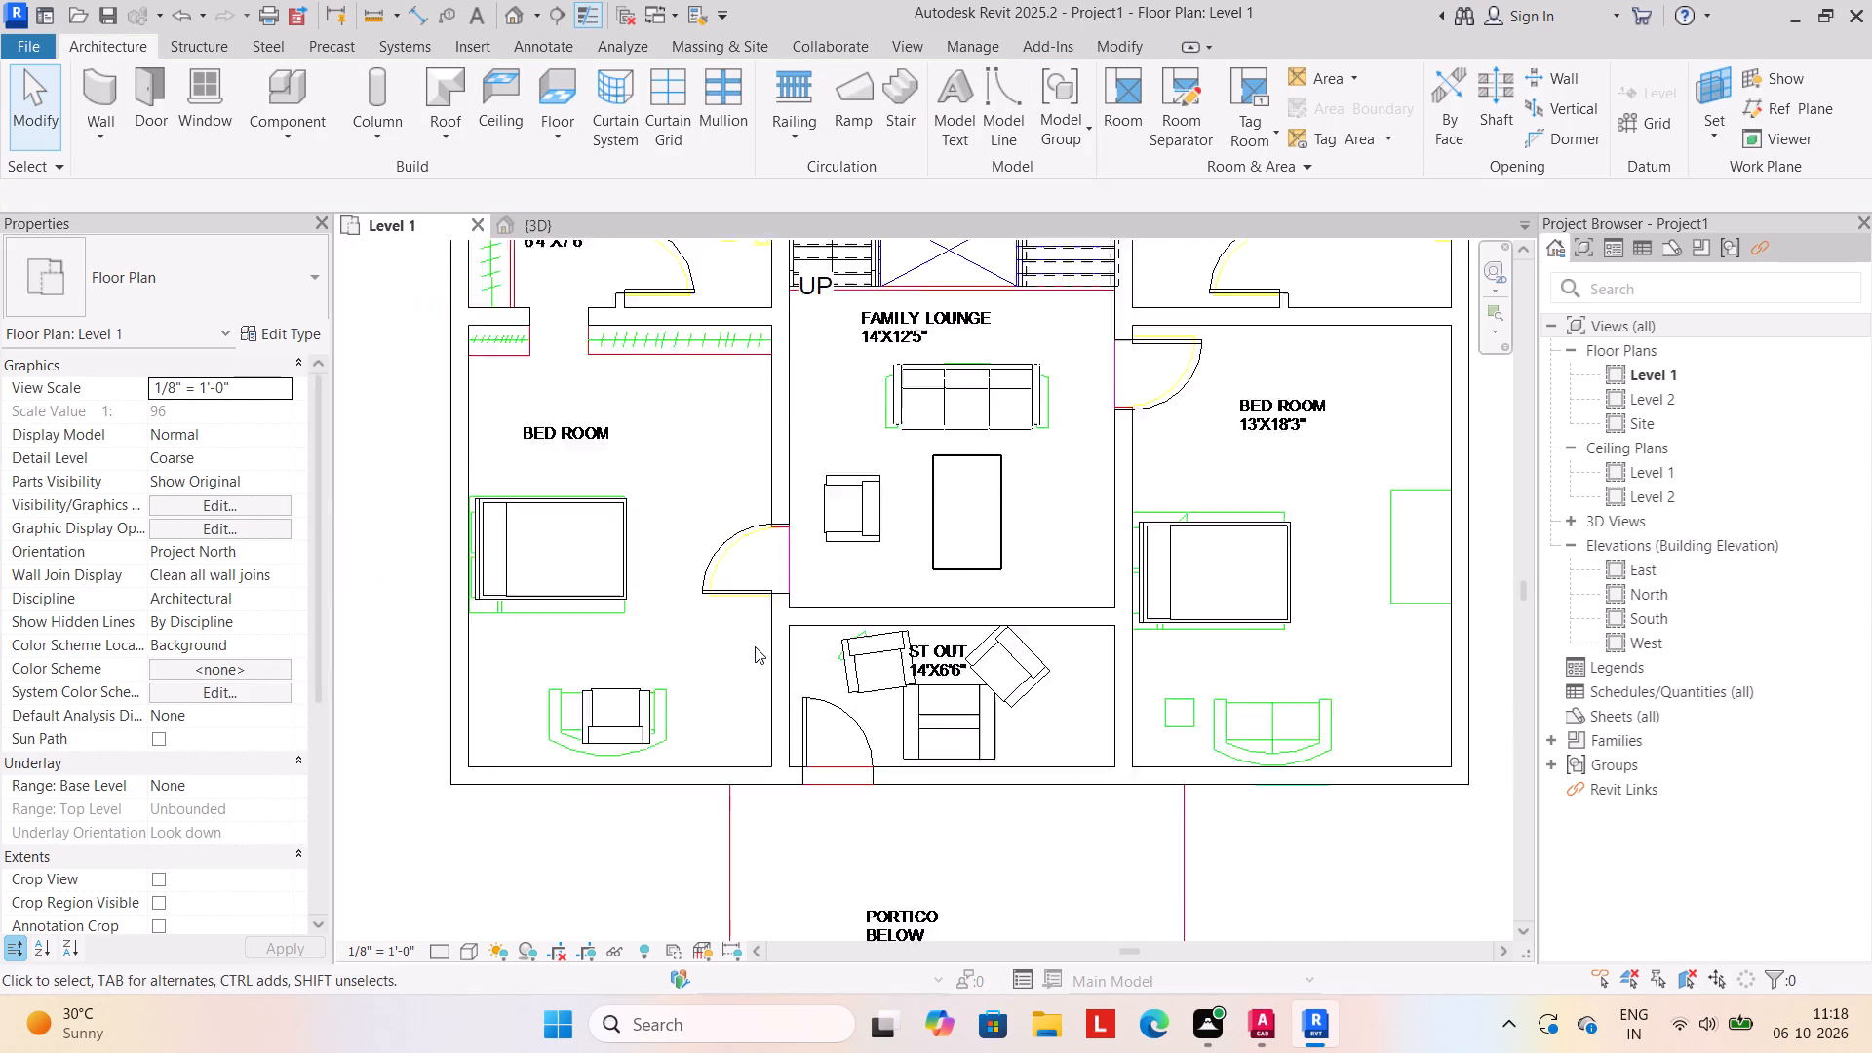
scroll(756, 652, "down", 1)
middle_click(807, 635)
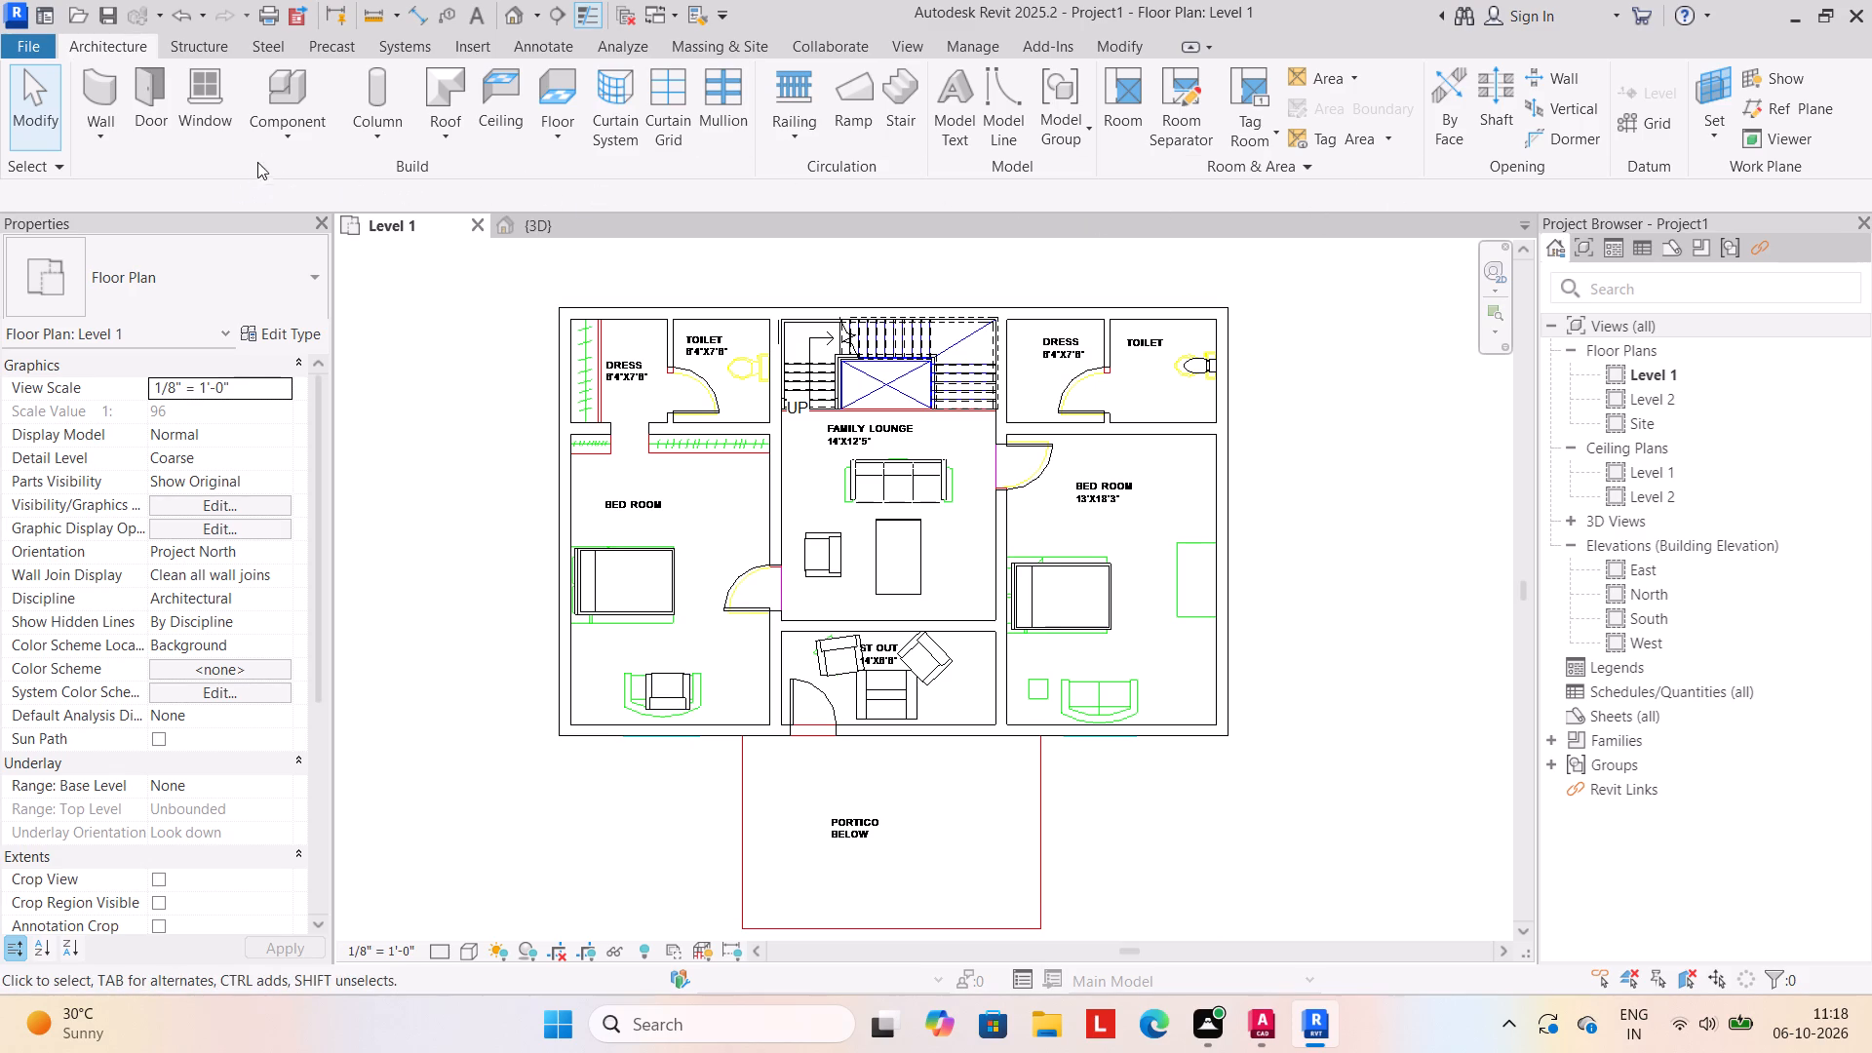
left_click(285, 138)
left_click(289, 179)
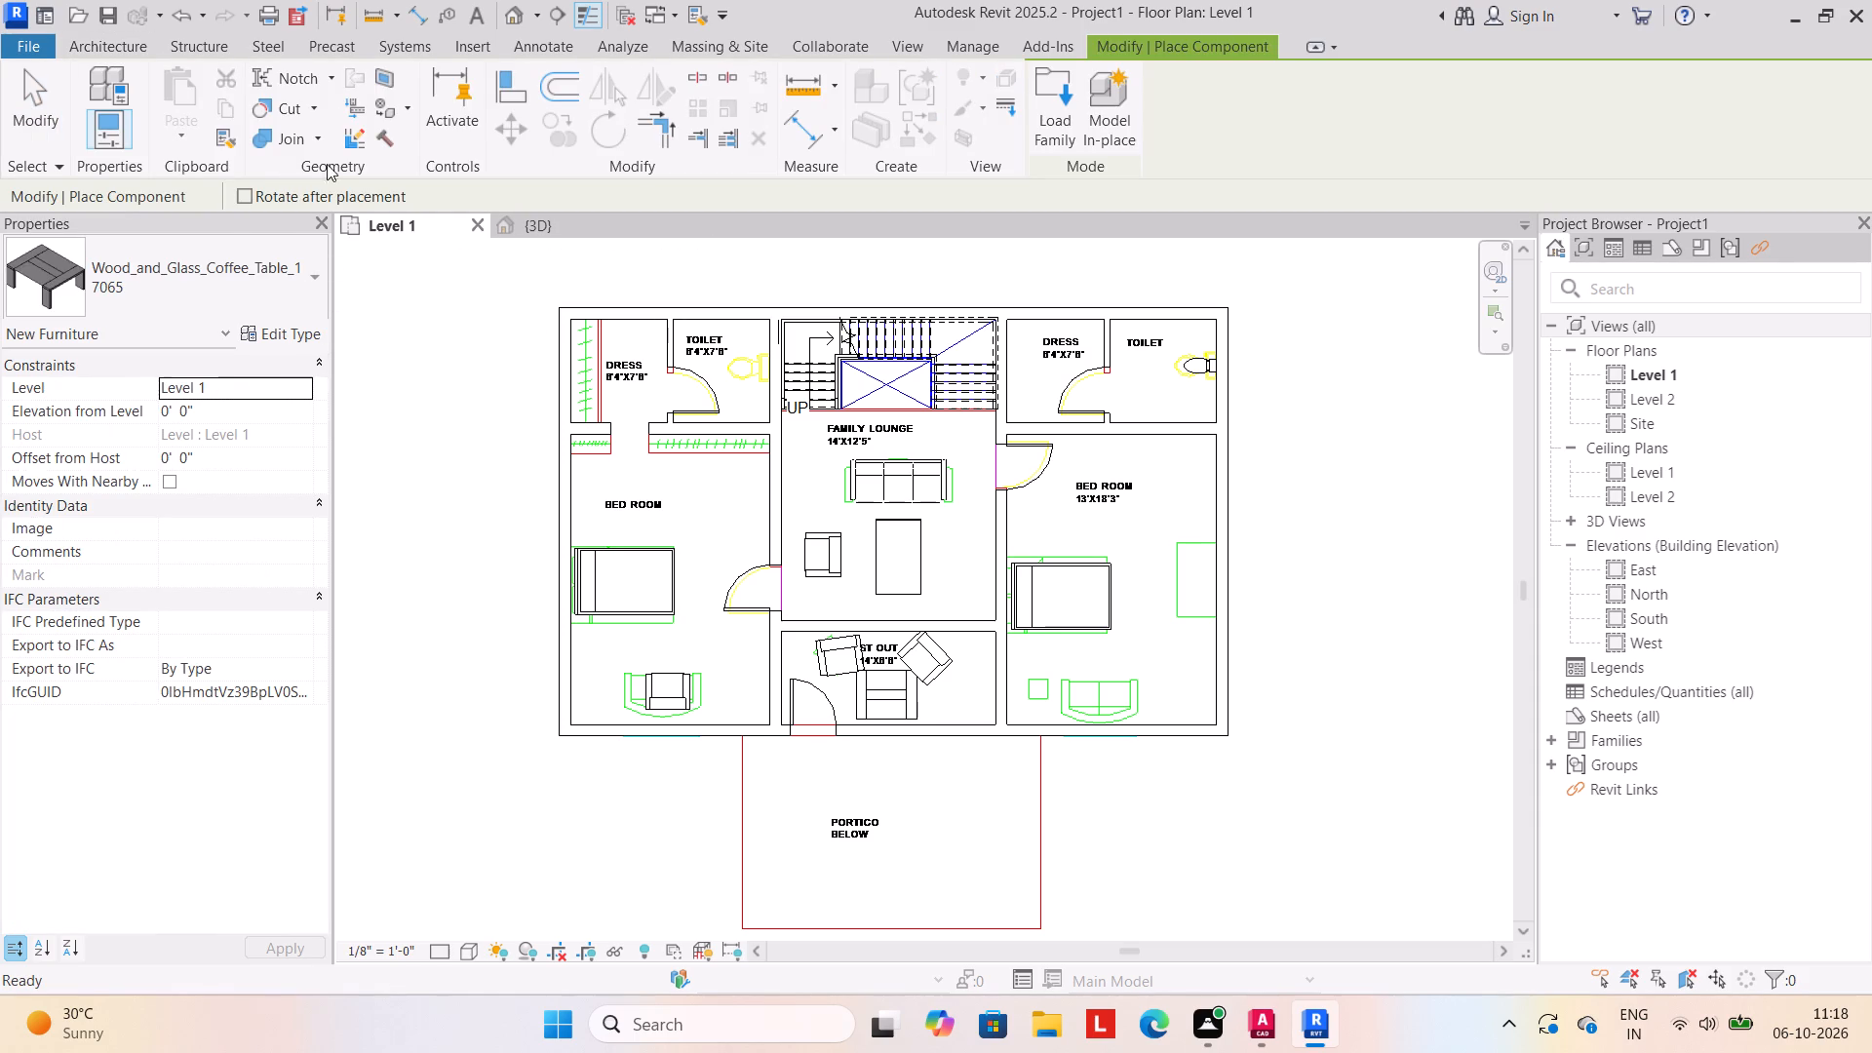
left_click(1043, 106)
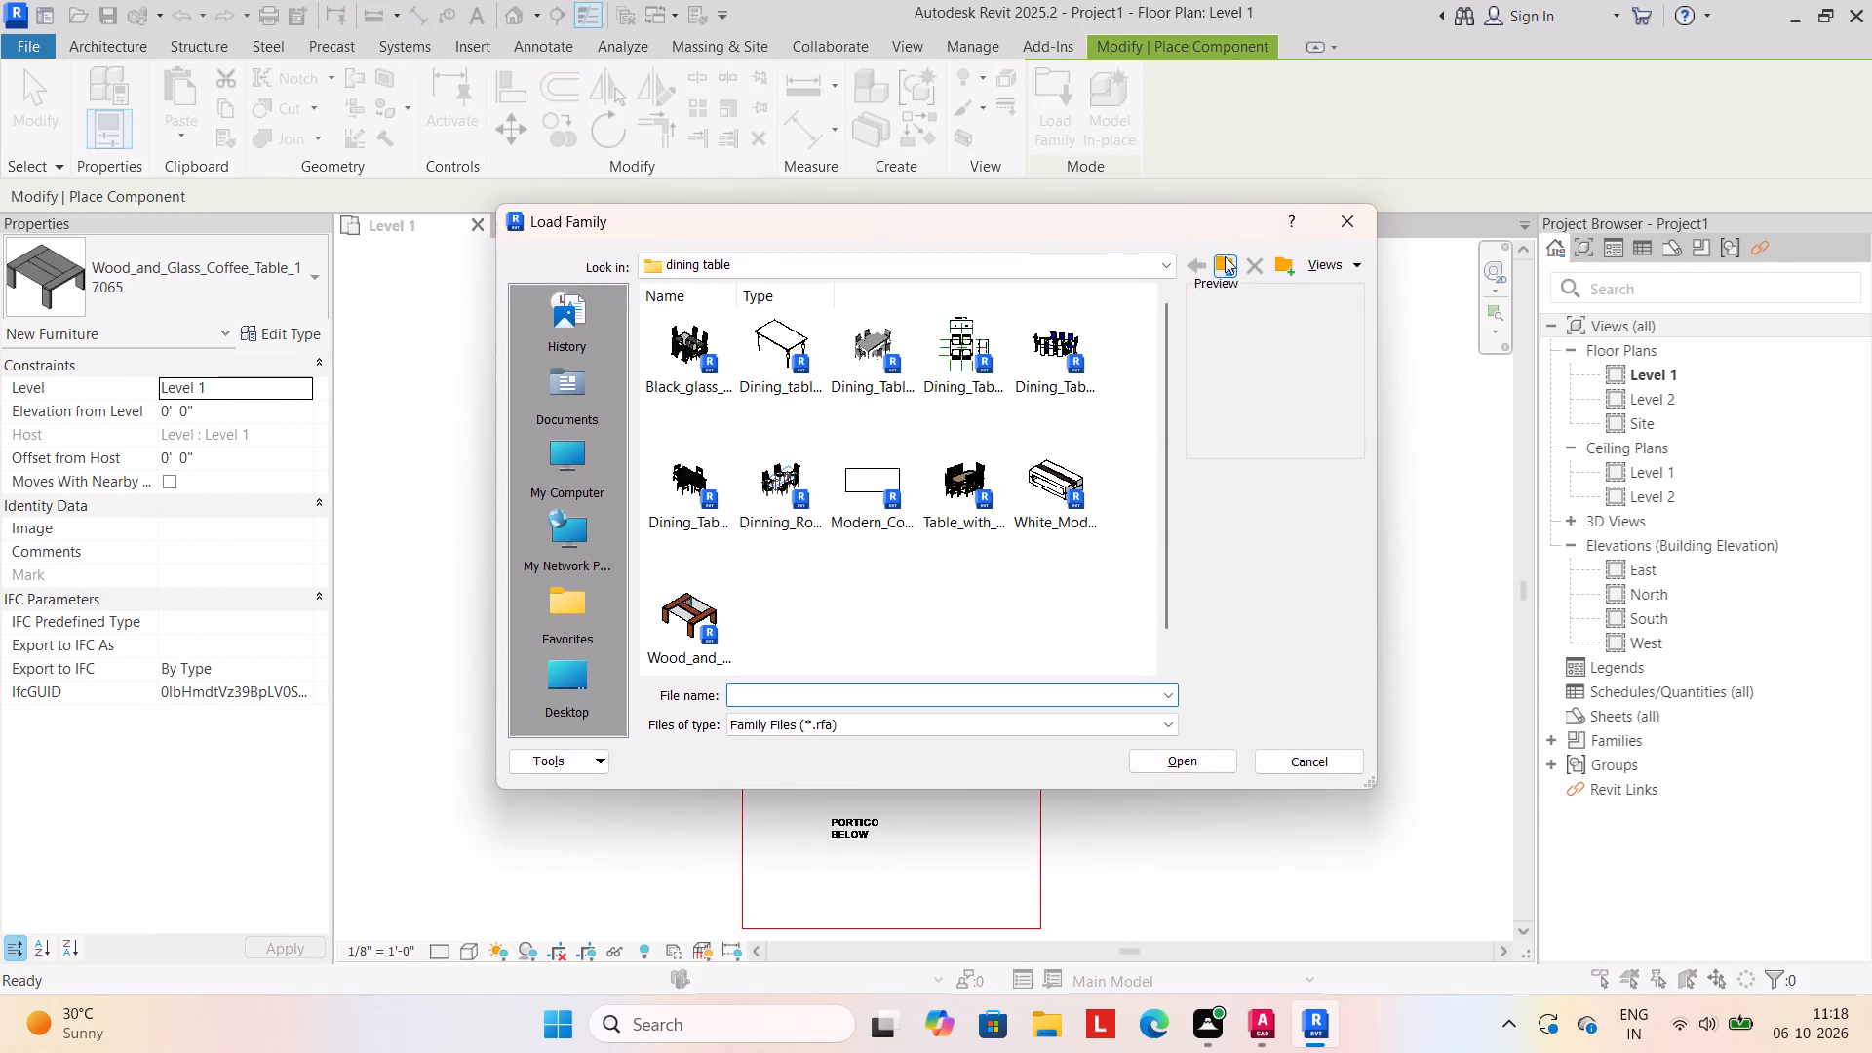
left_click(1225, 256)
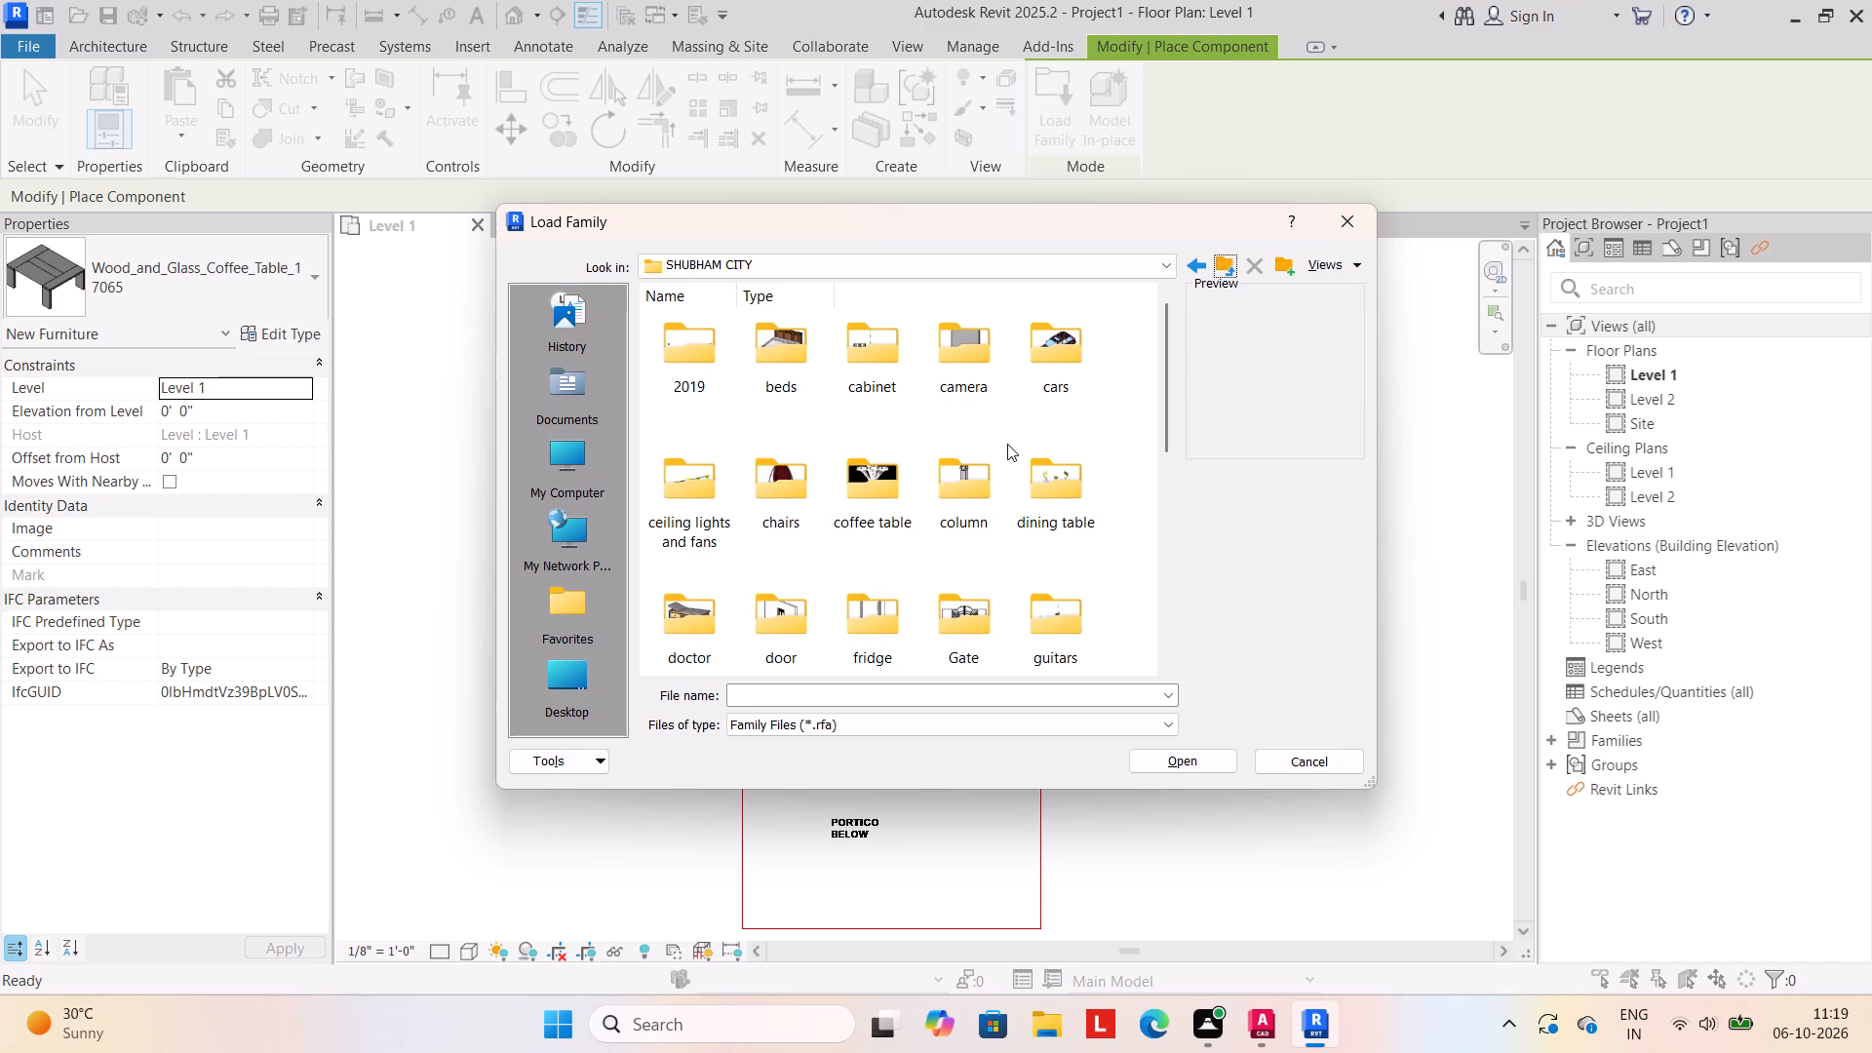
scroll(1008, 447, "down", 2)
scroll(1008, 447, "up", 2)
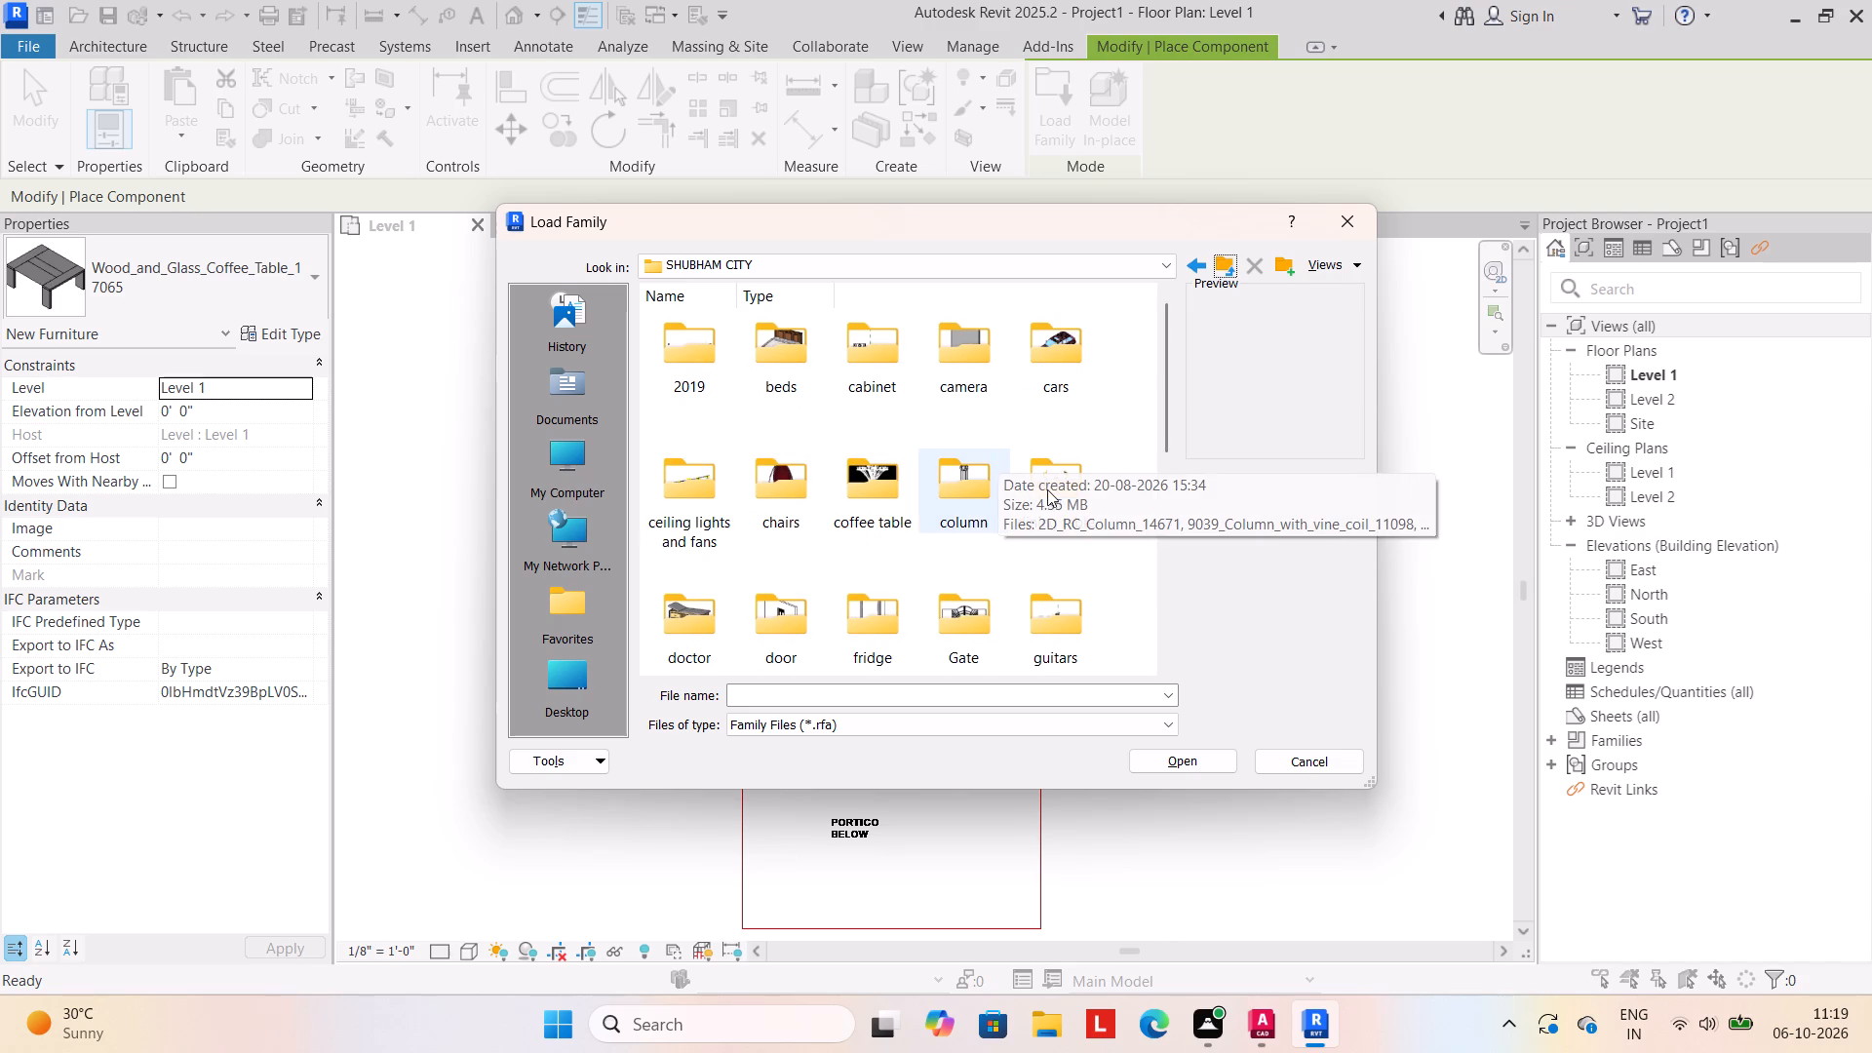
double_click(782, 487)
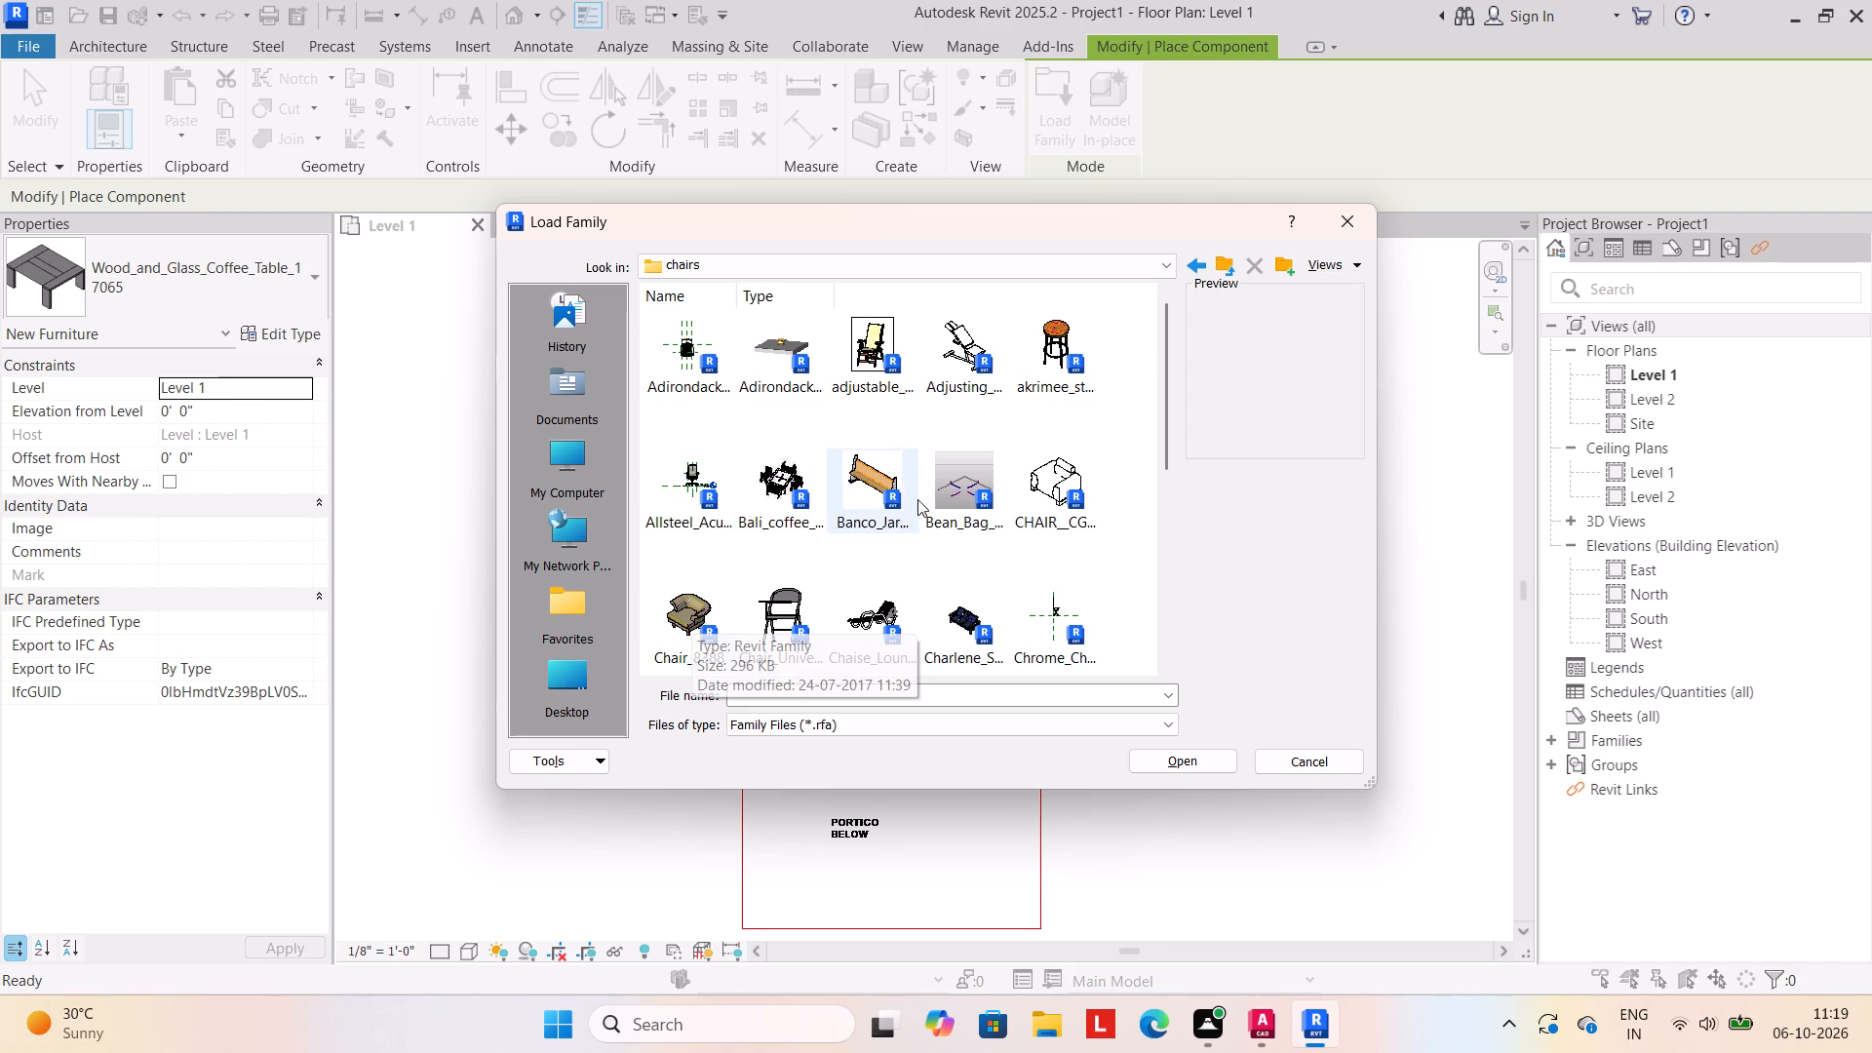
left_click(1037, 487)
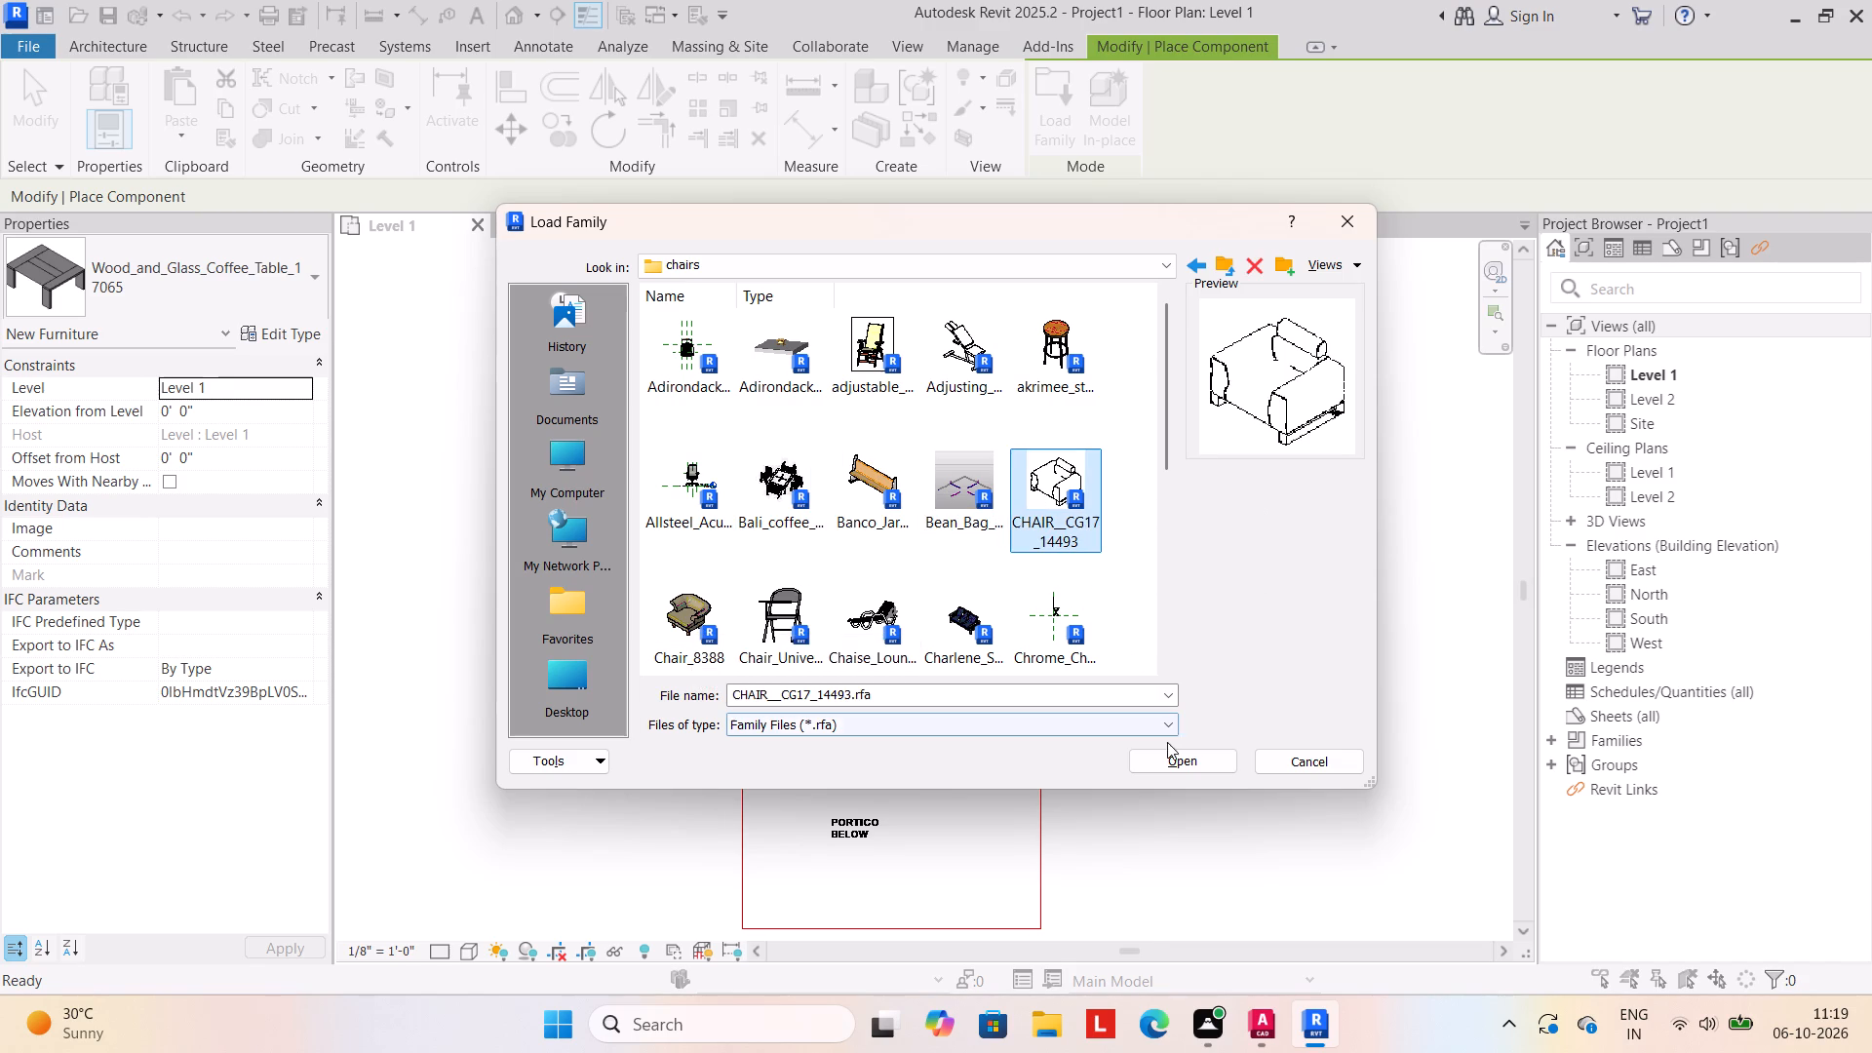
left_click(1167, 755)
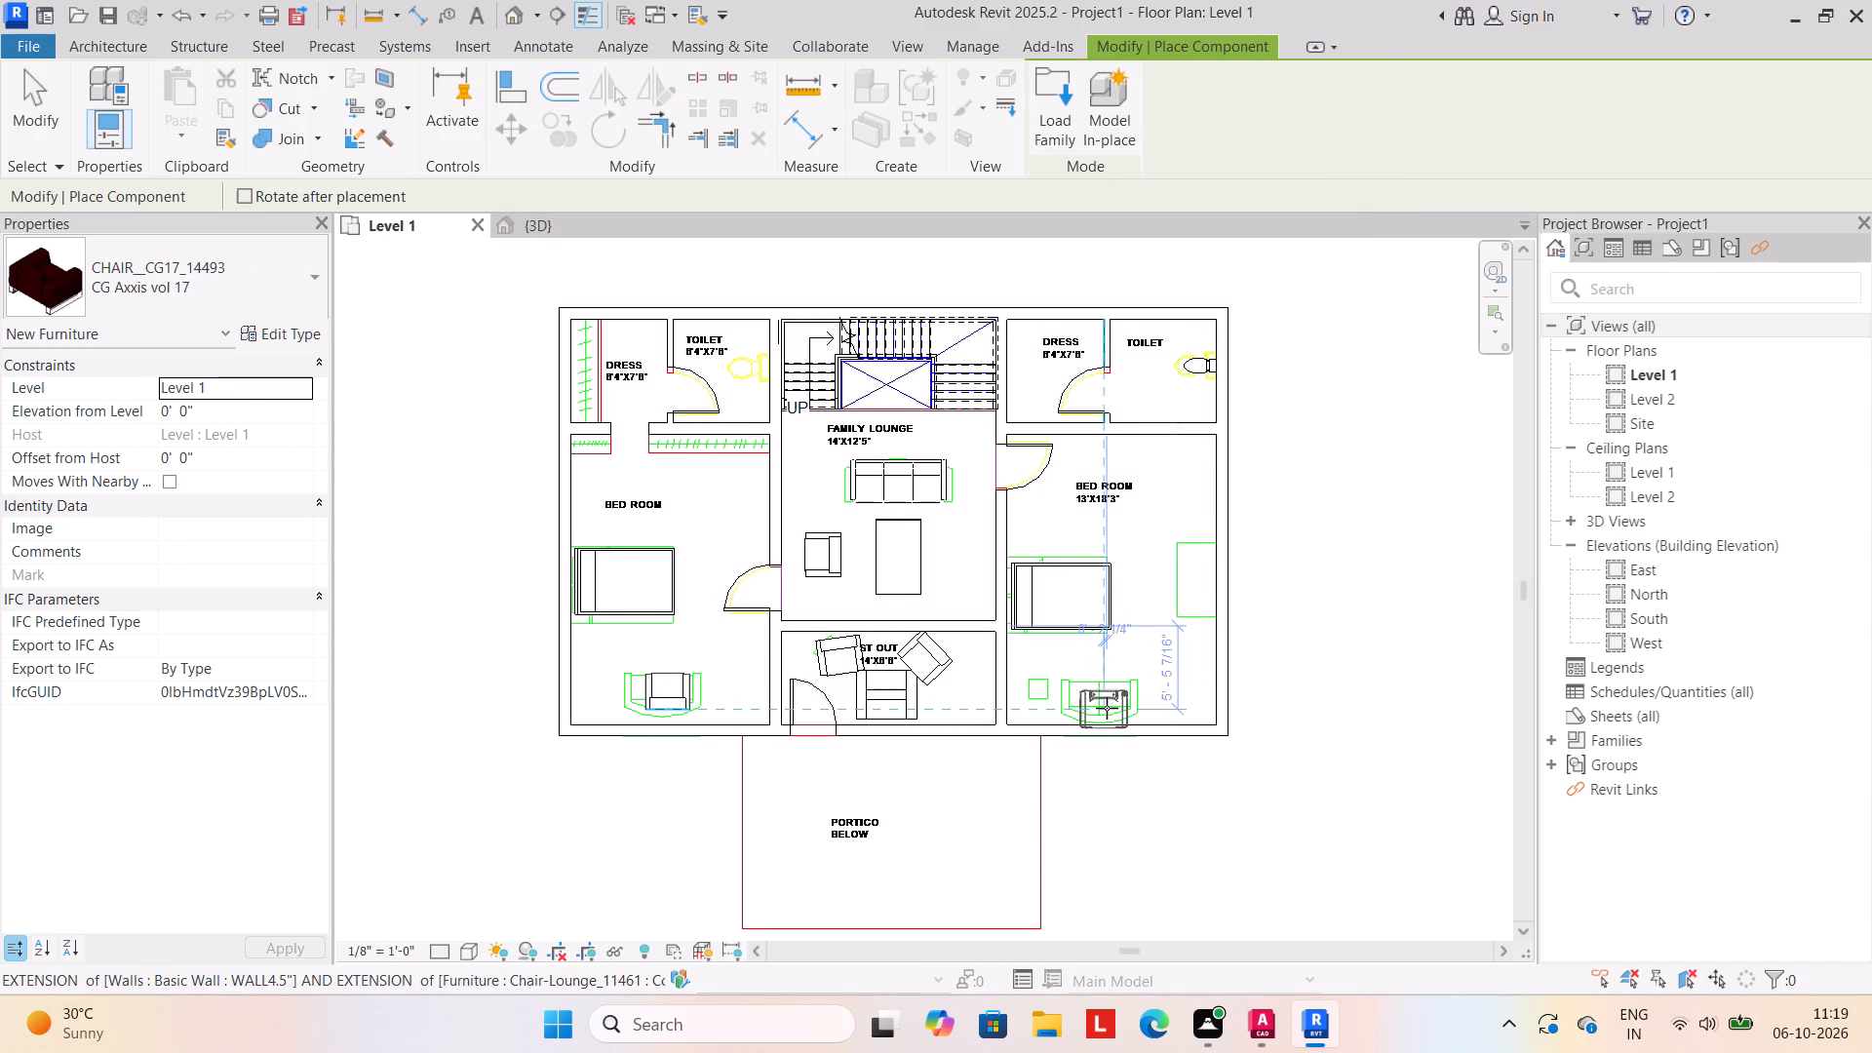
key("space")
key("space")
key("space")
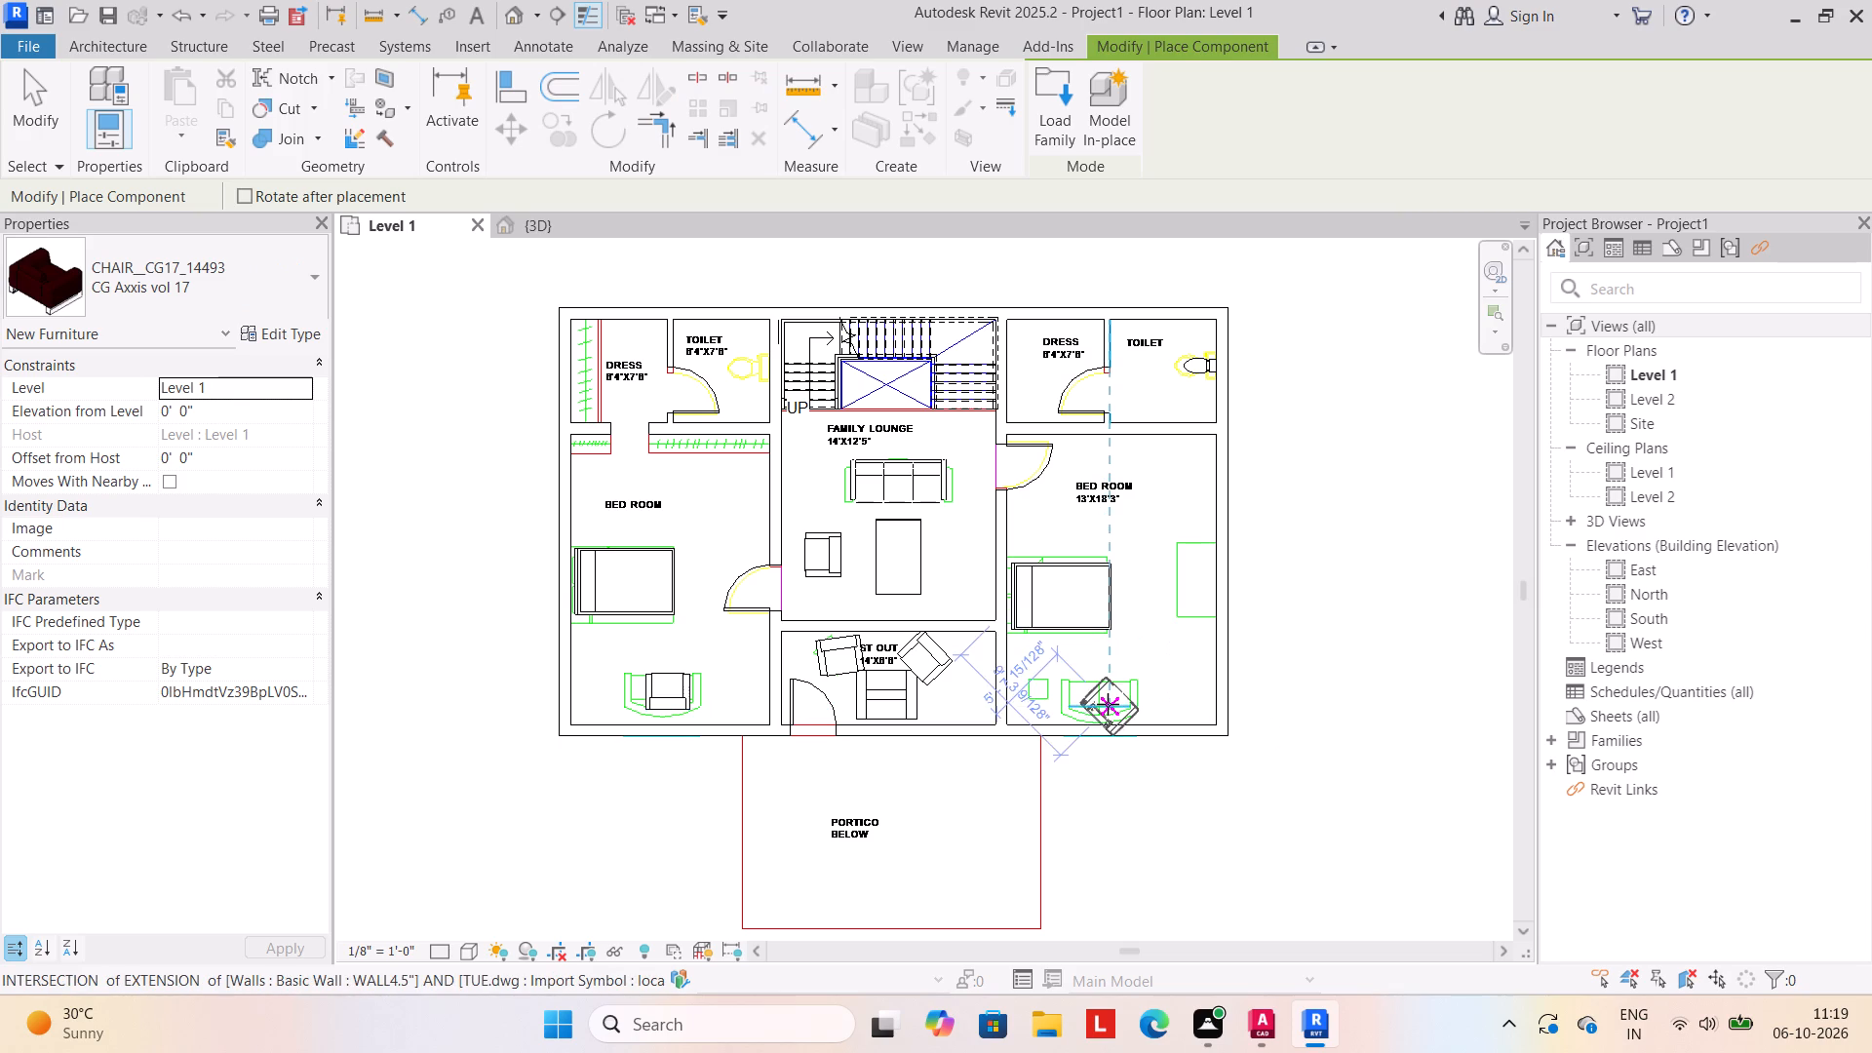
key("space")
left_click(1108, 692)
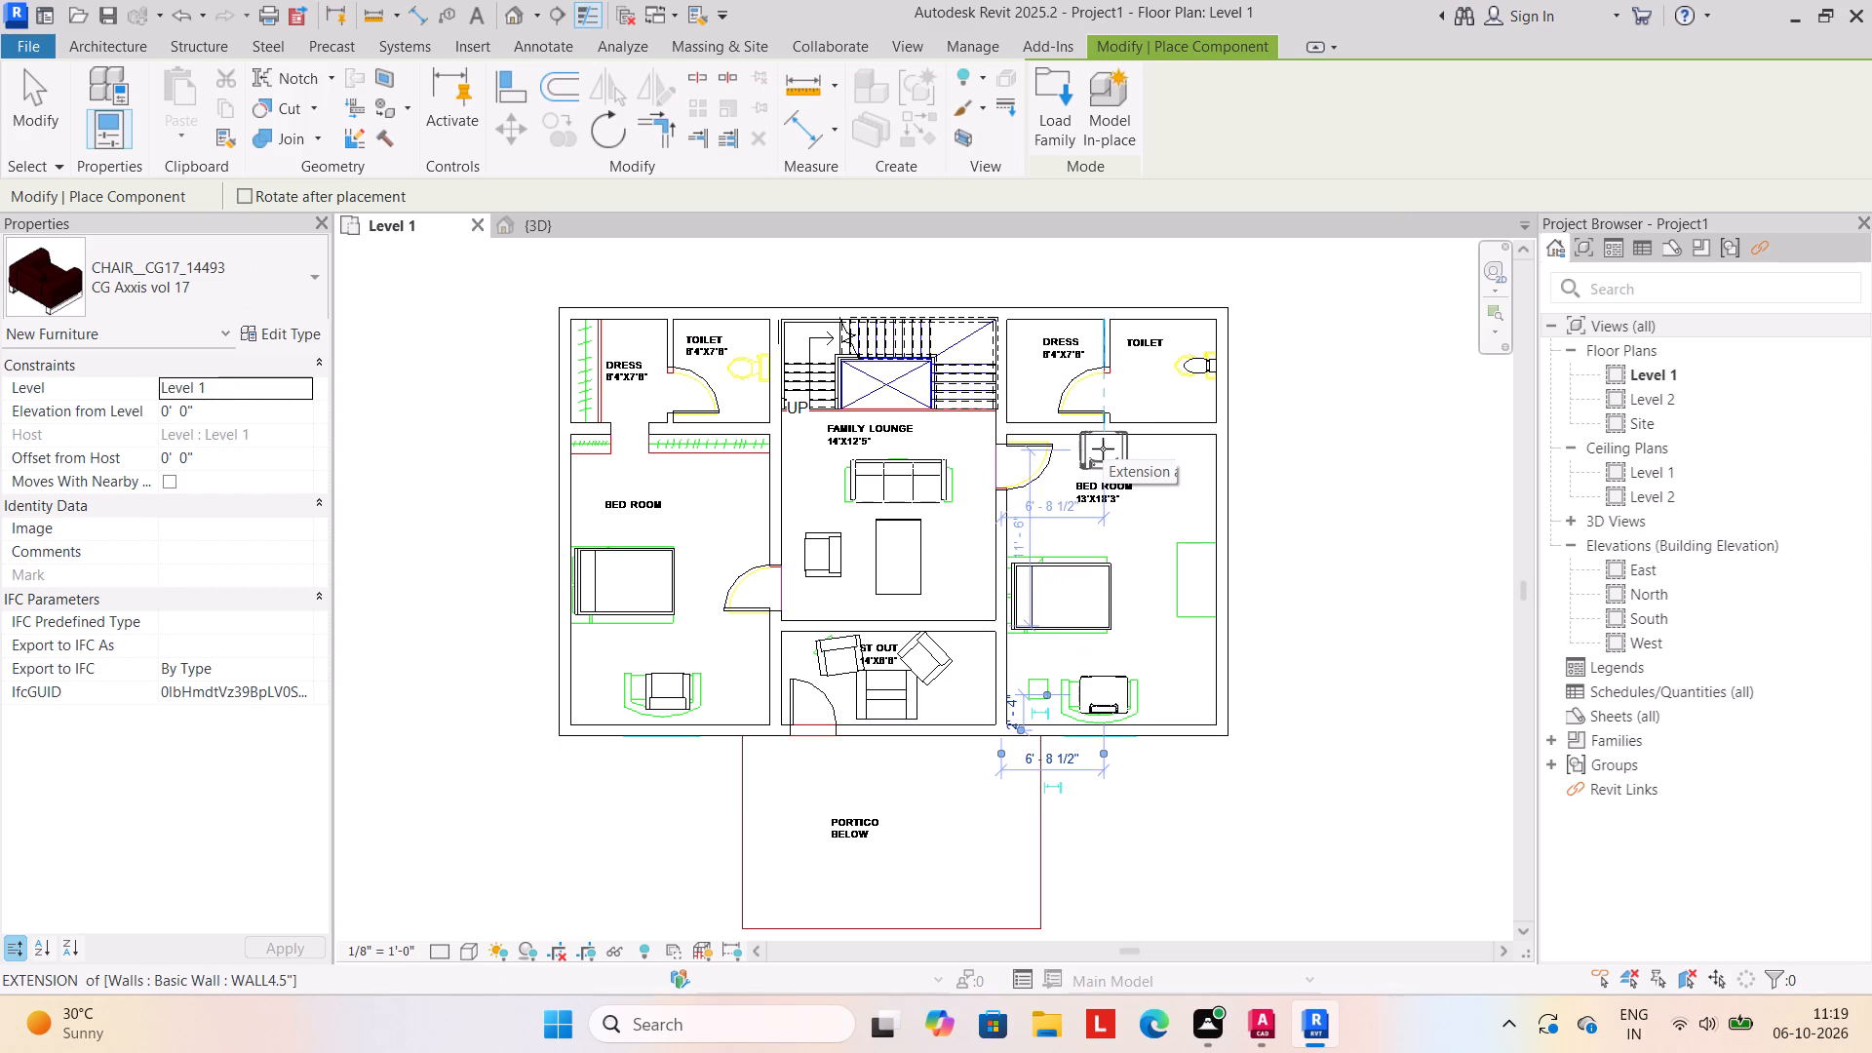
key("Escape")
key("Escape")
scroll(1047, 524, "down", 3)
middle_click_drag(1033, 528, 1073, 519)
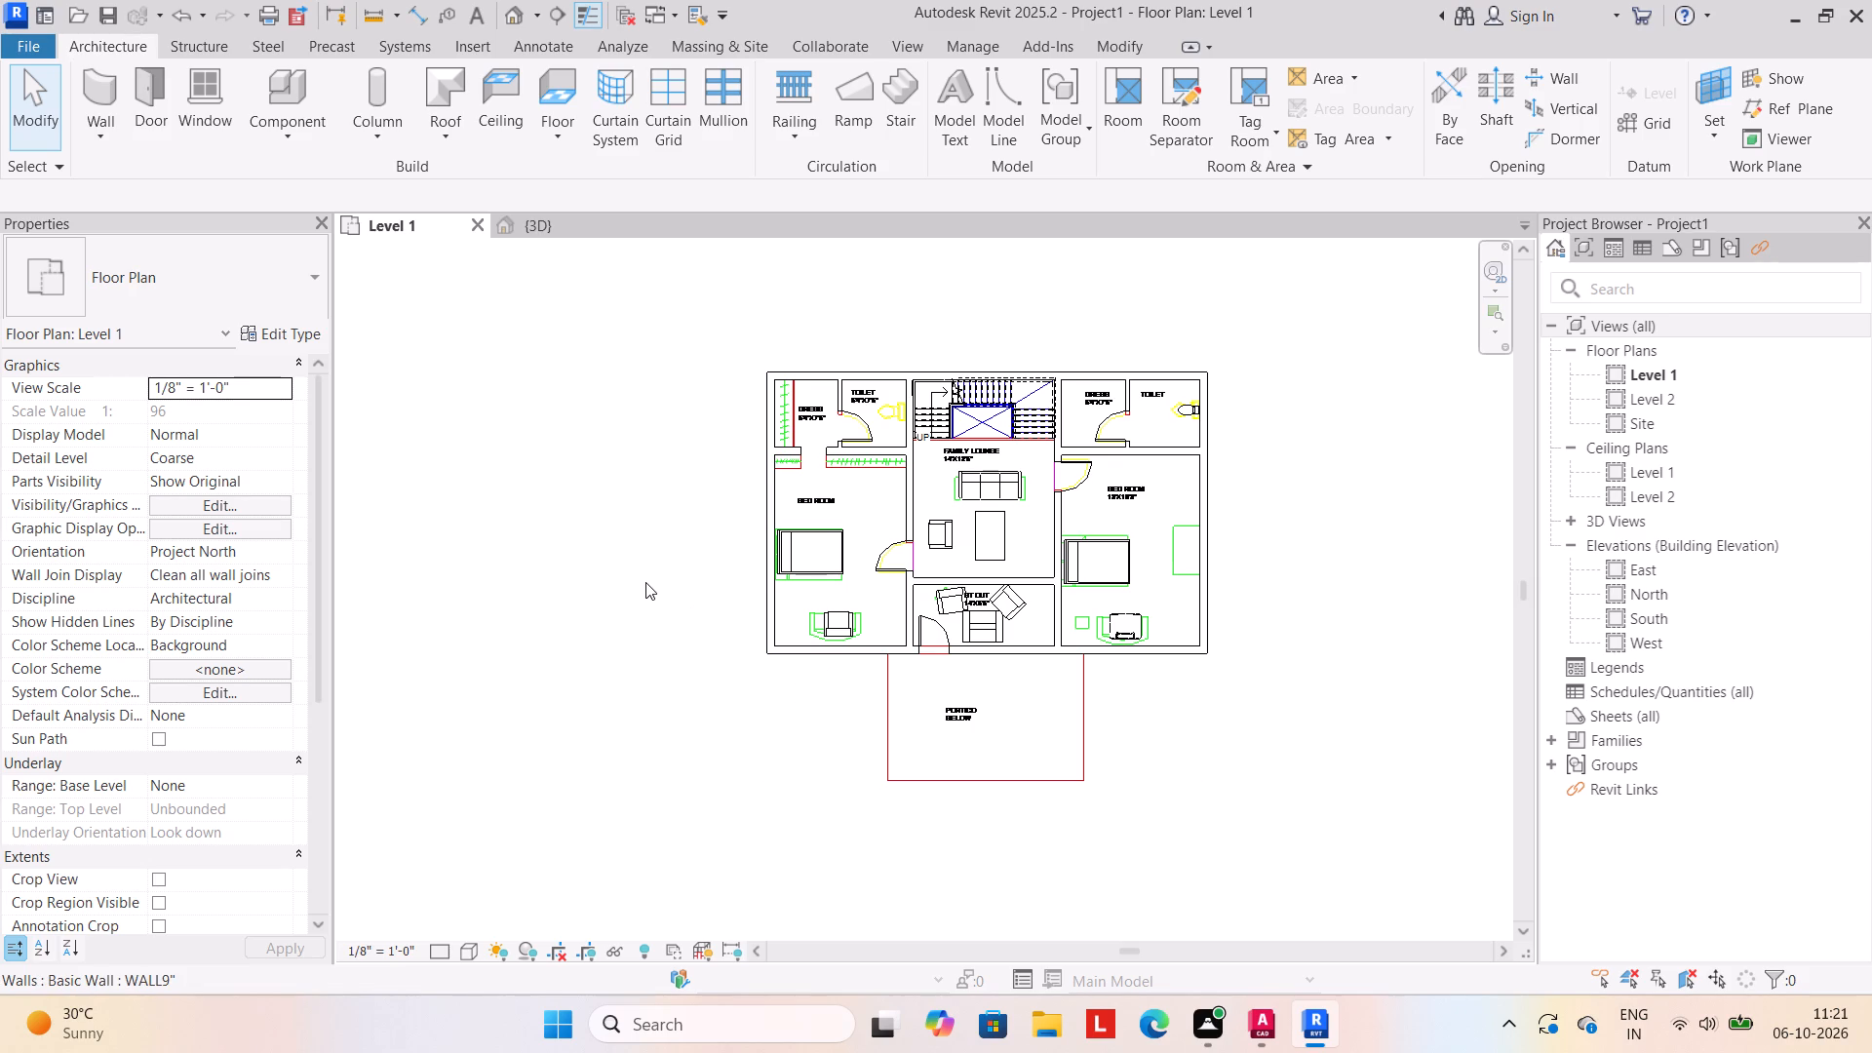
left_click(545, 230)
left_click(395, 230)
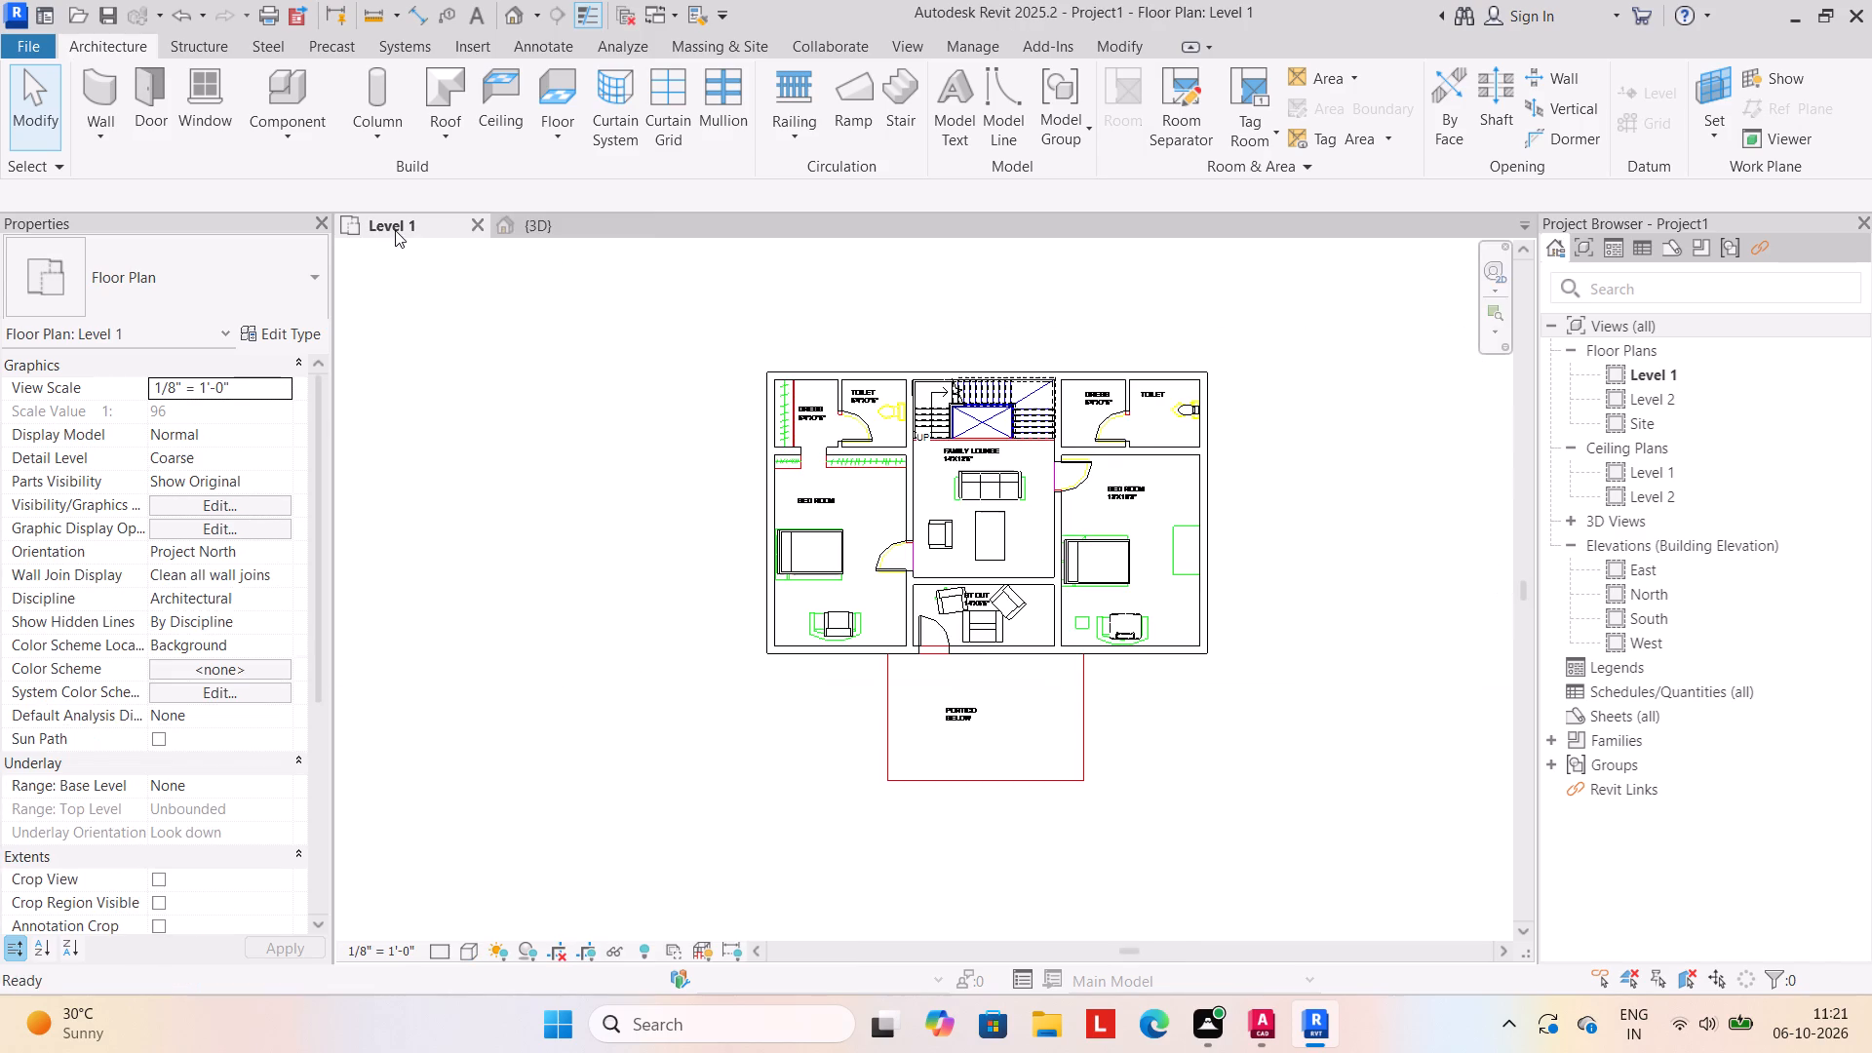
Start a new wall on Level 1 using the WALL9" type with an unconnected height of 5'.
scroll(638, 581, "down", 1)
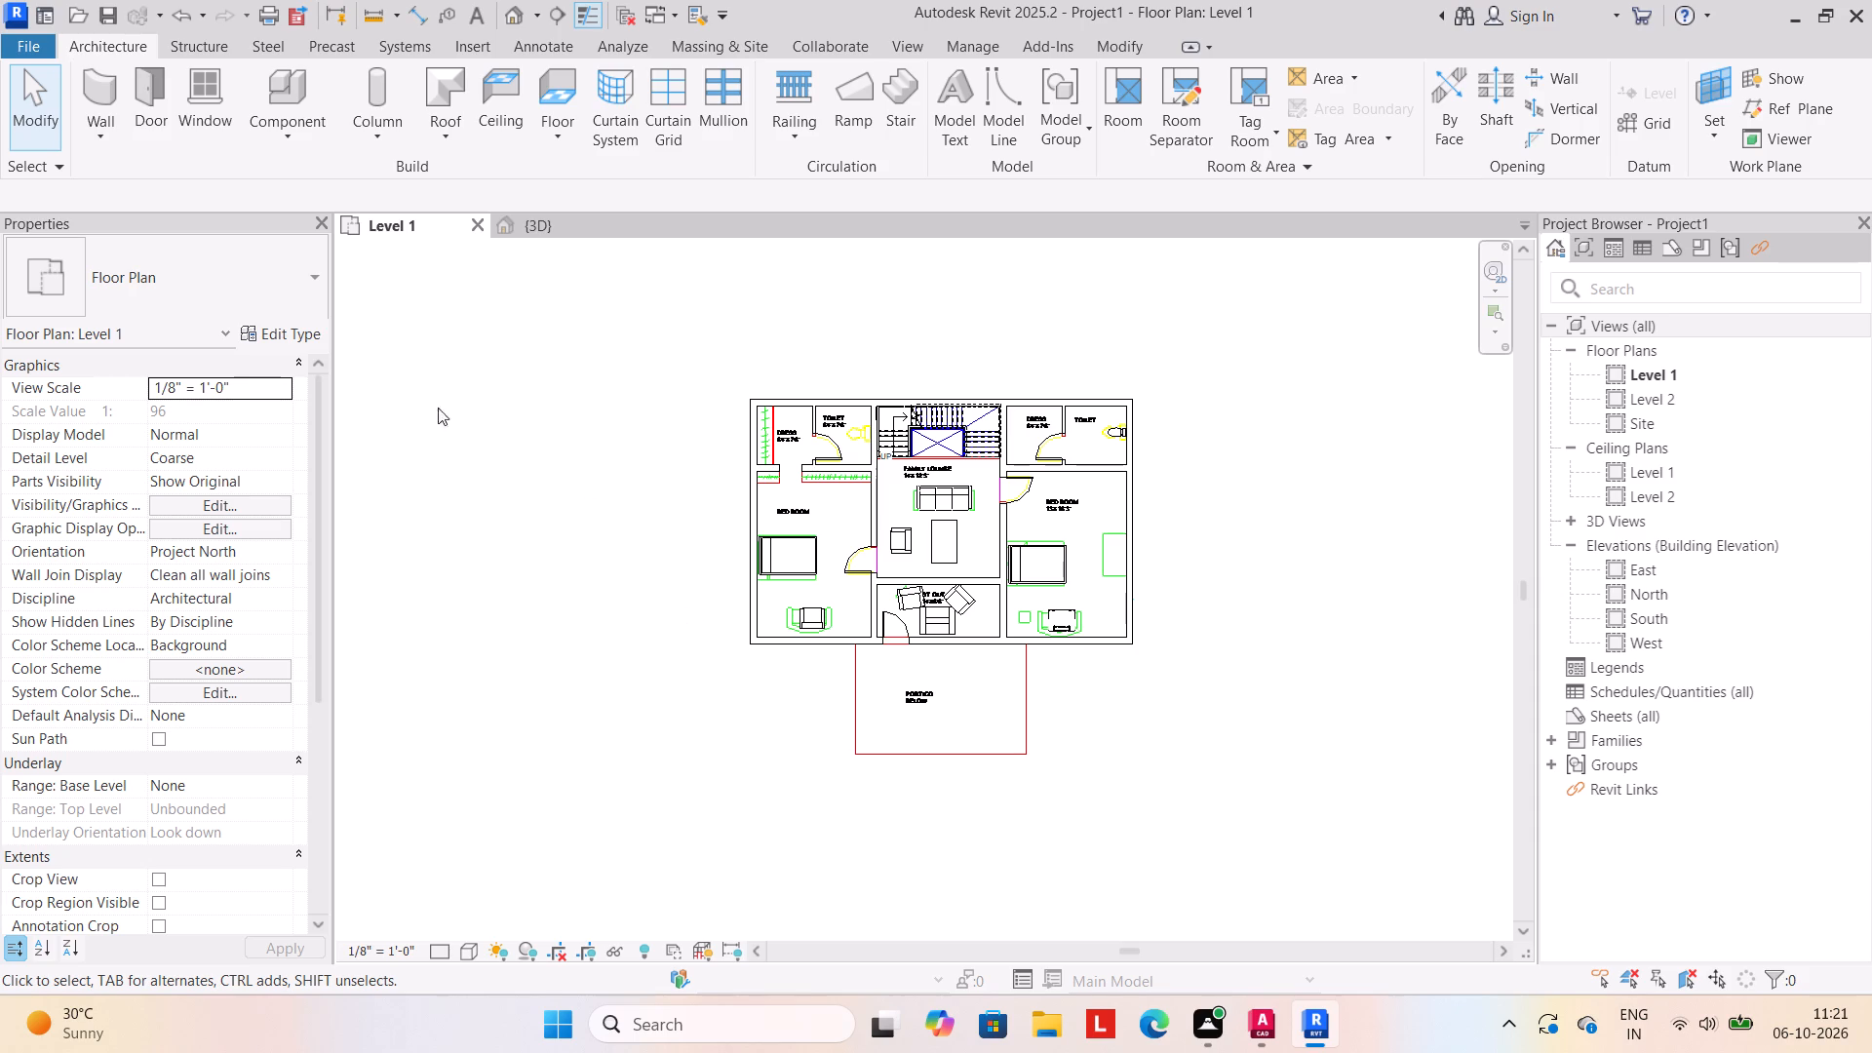
scroll(665, 438, "down", 1)
middle_click_drag(663, 452, 665, 452)
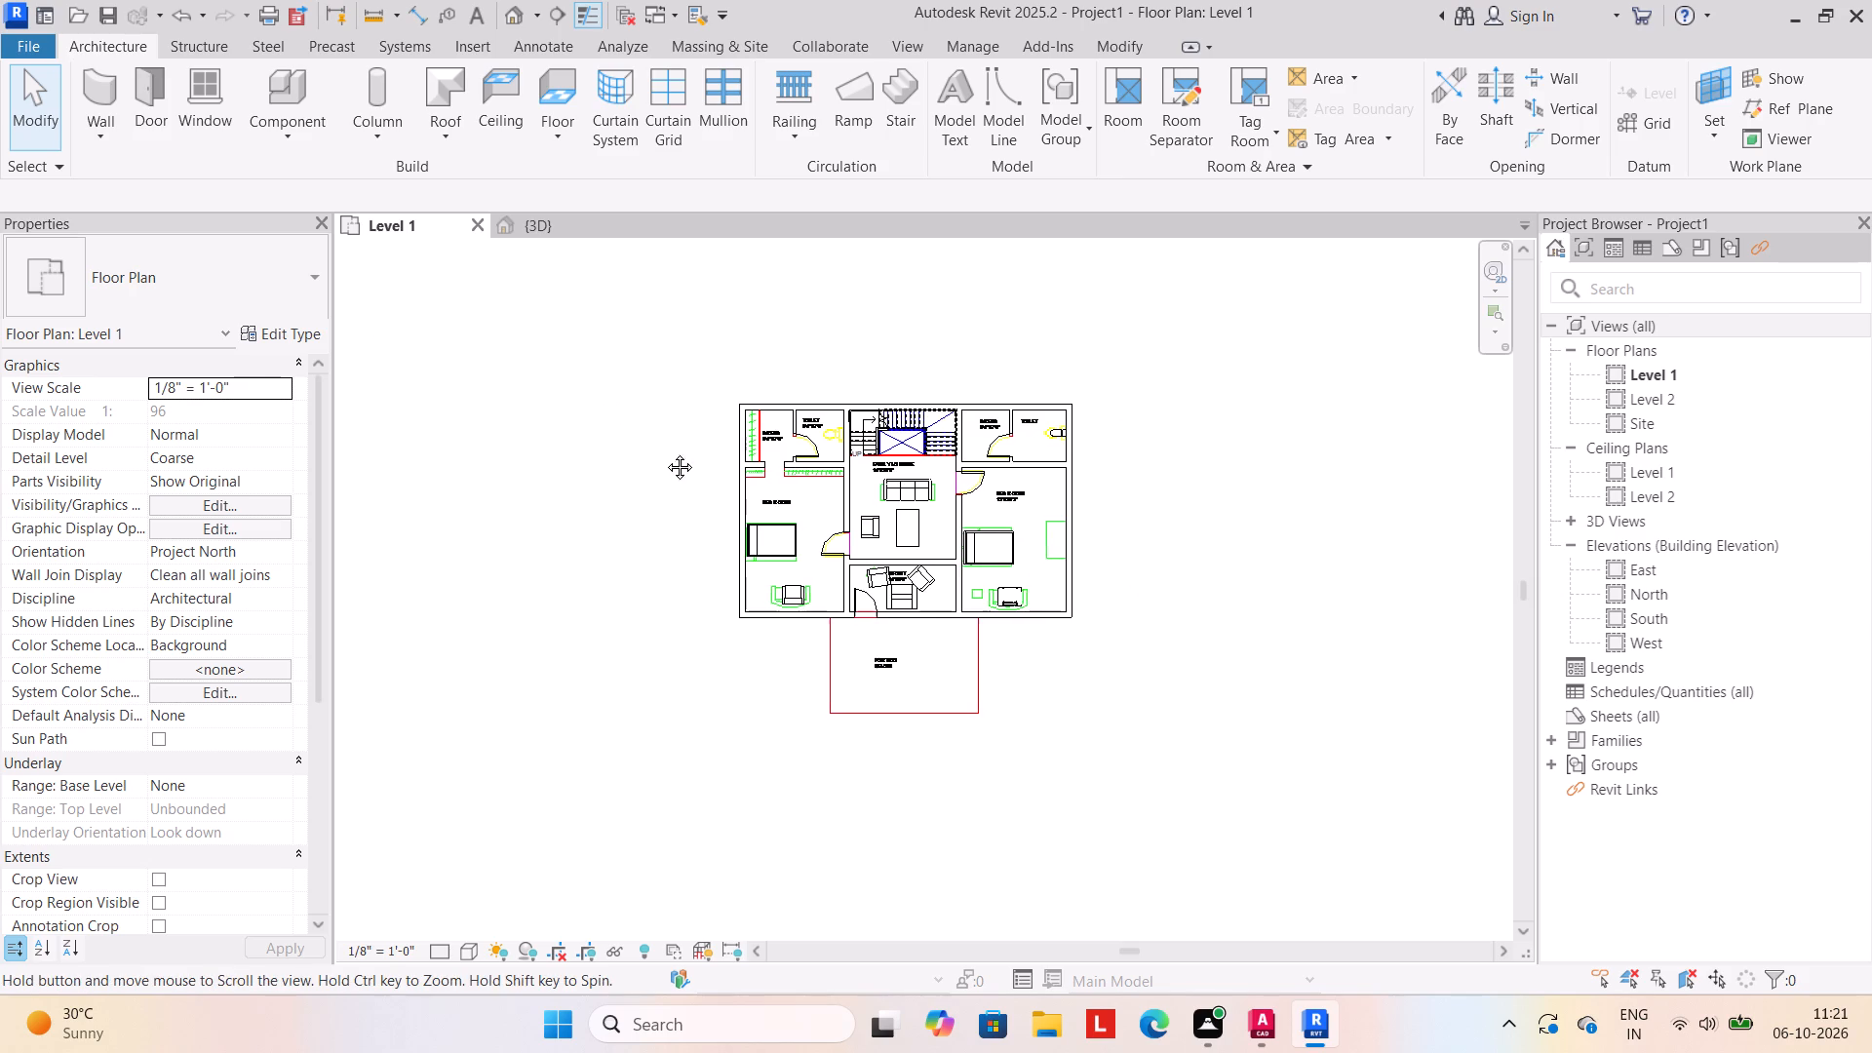
middle_click_drag(665, 452, 749, 433)
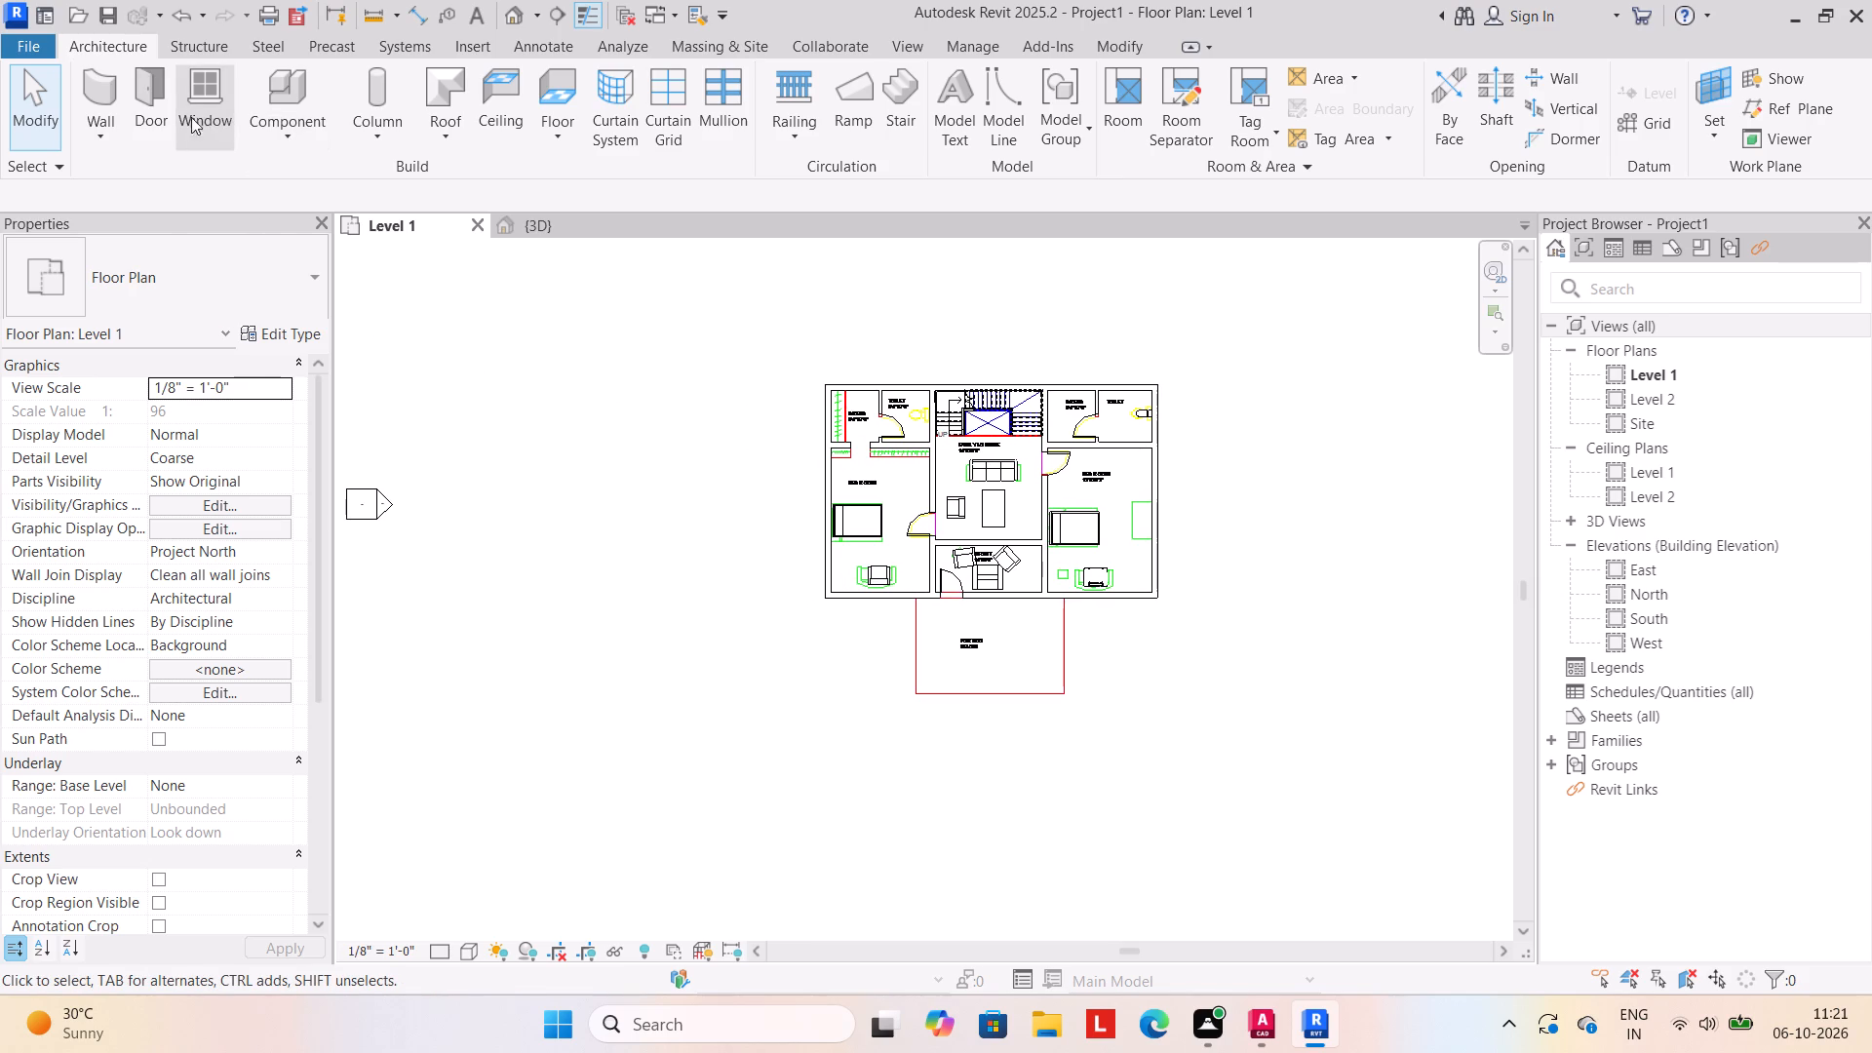
left_click(97, 97)
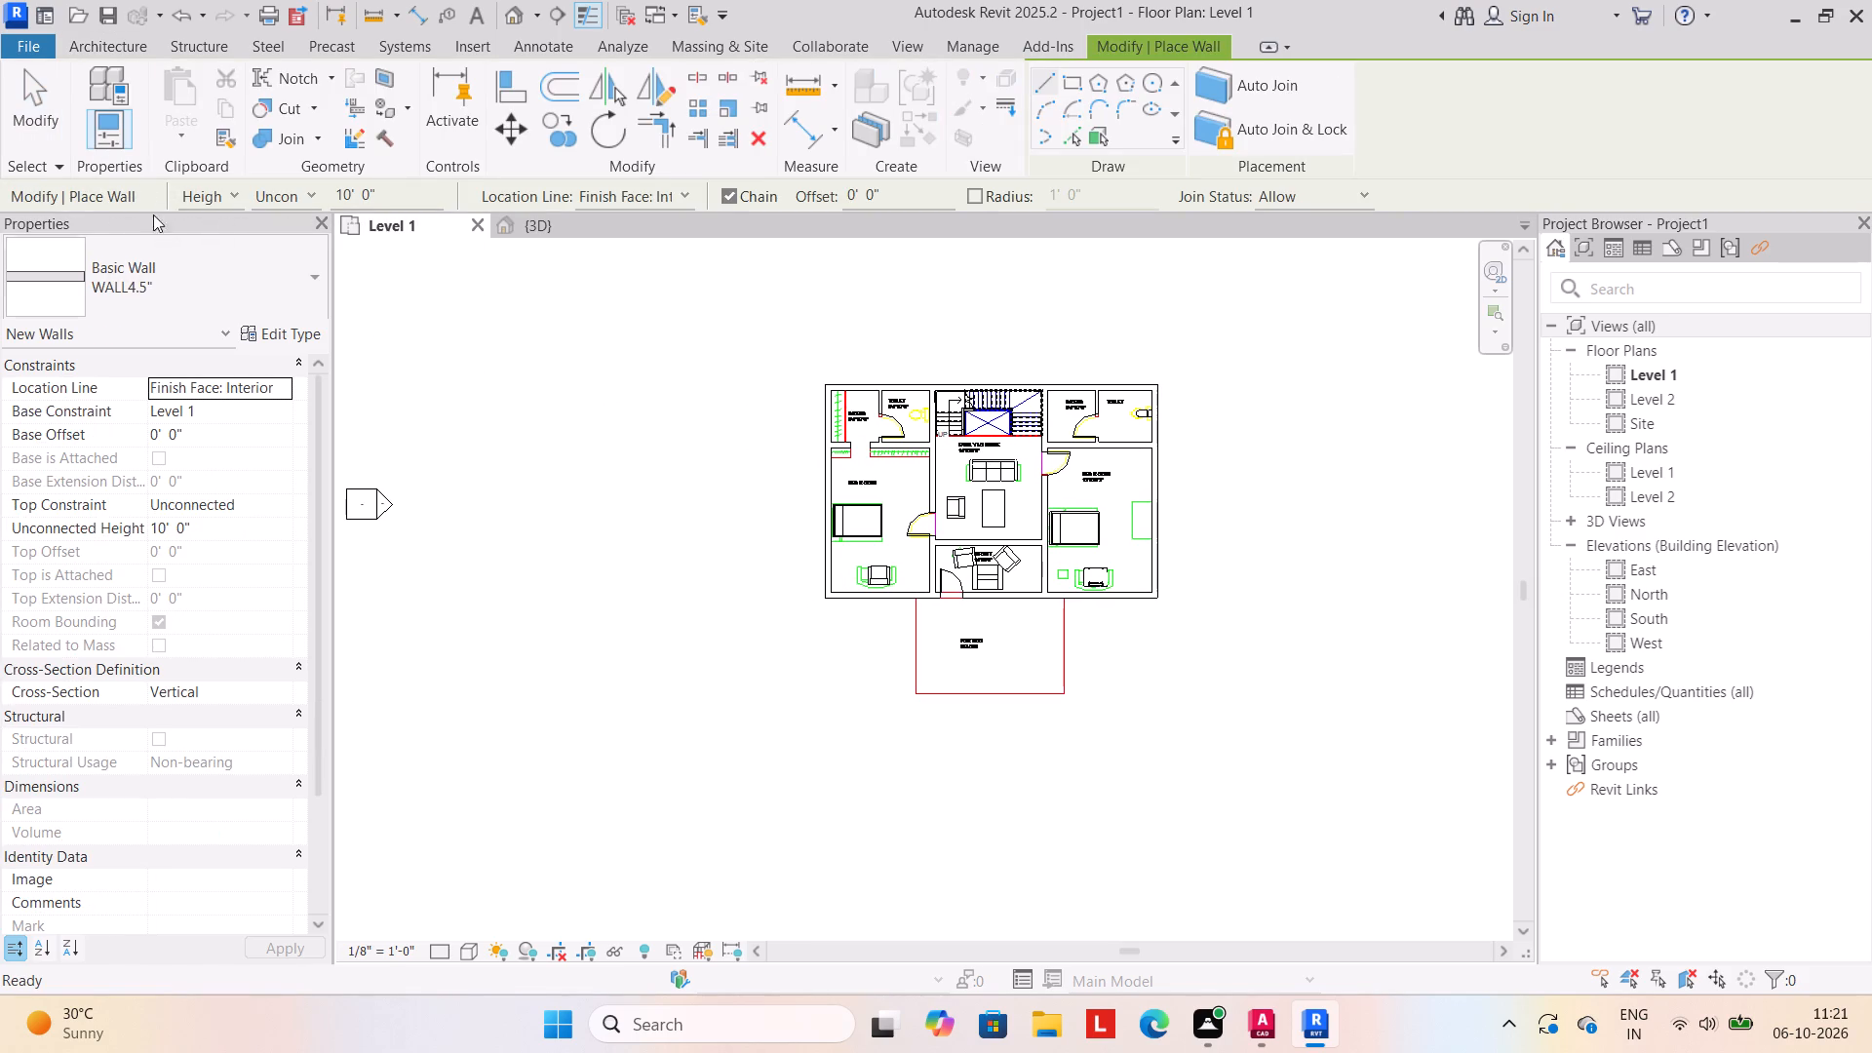
left_click(305, 274)
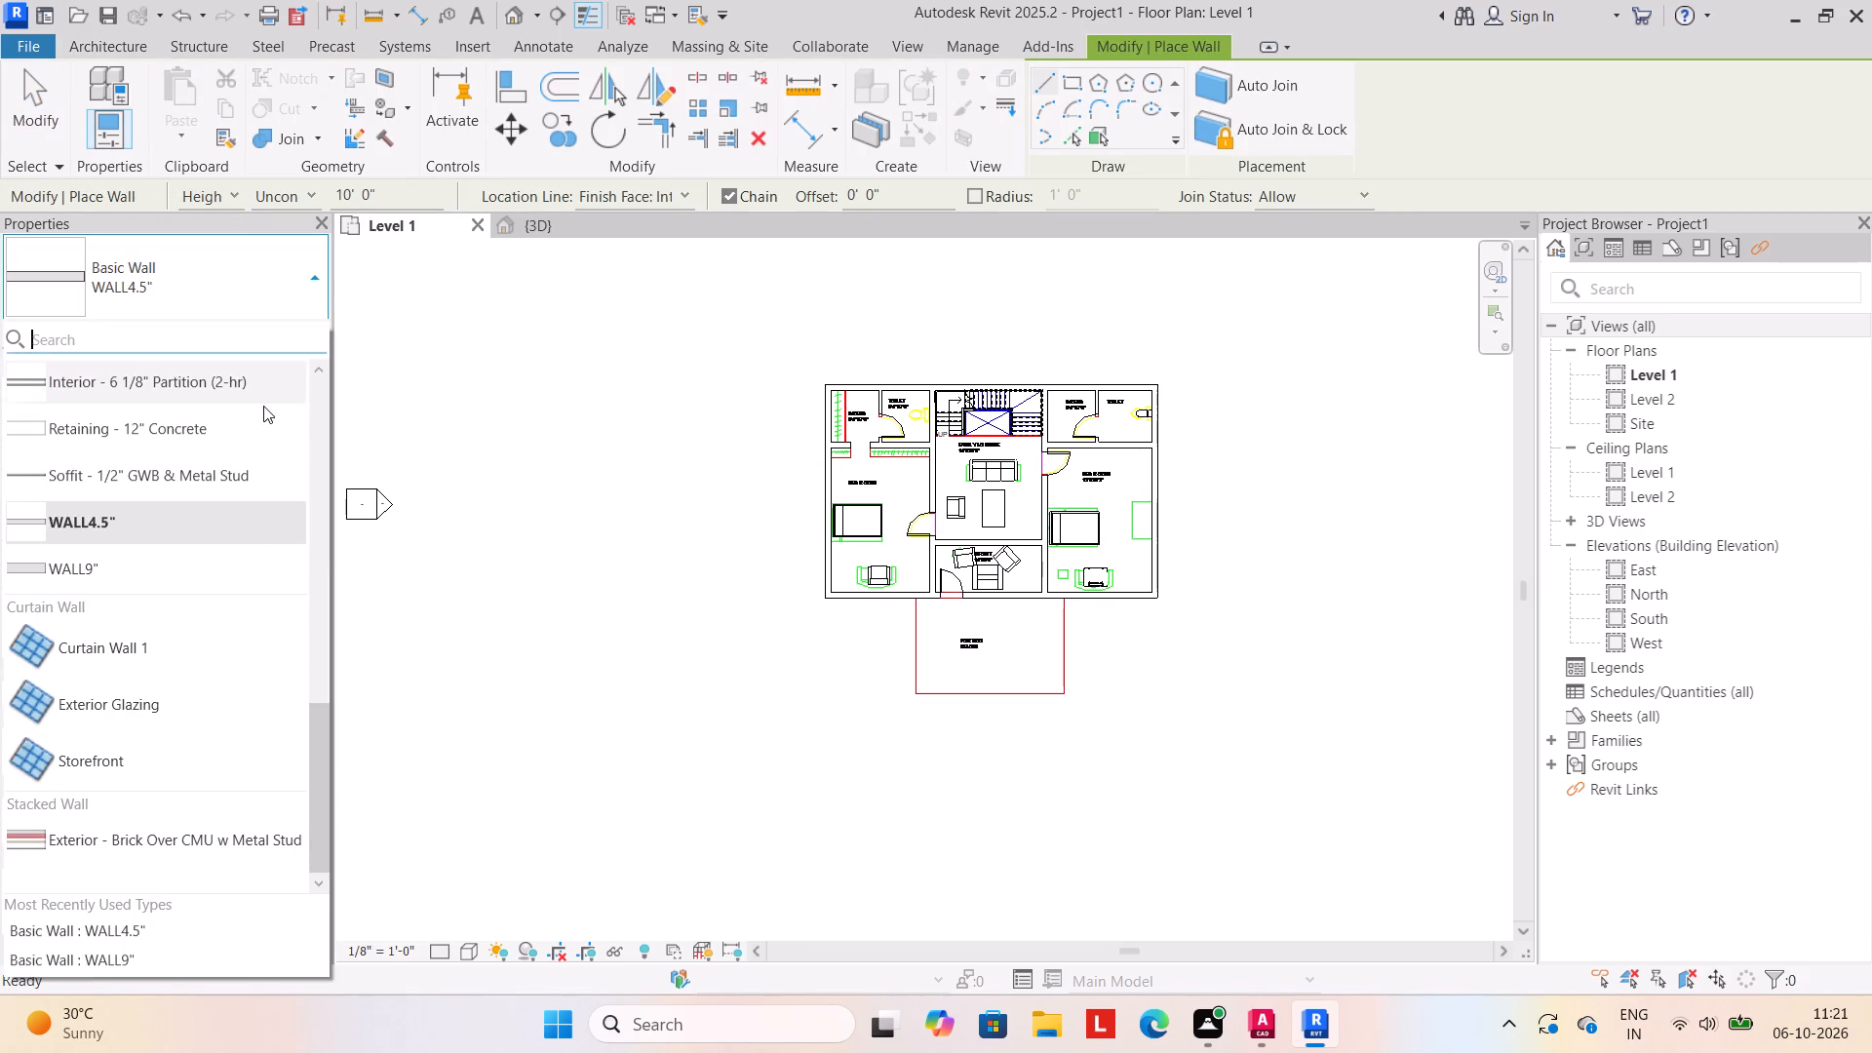
left_click(230, 563)
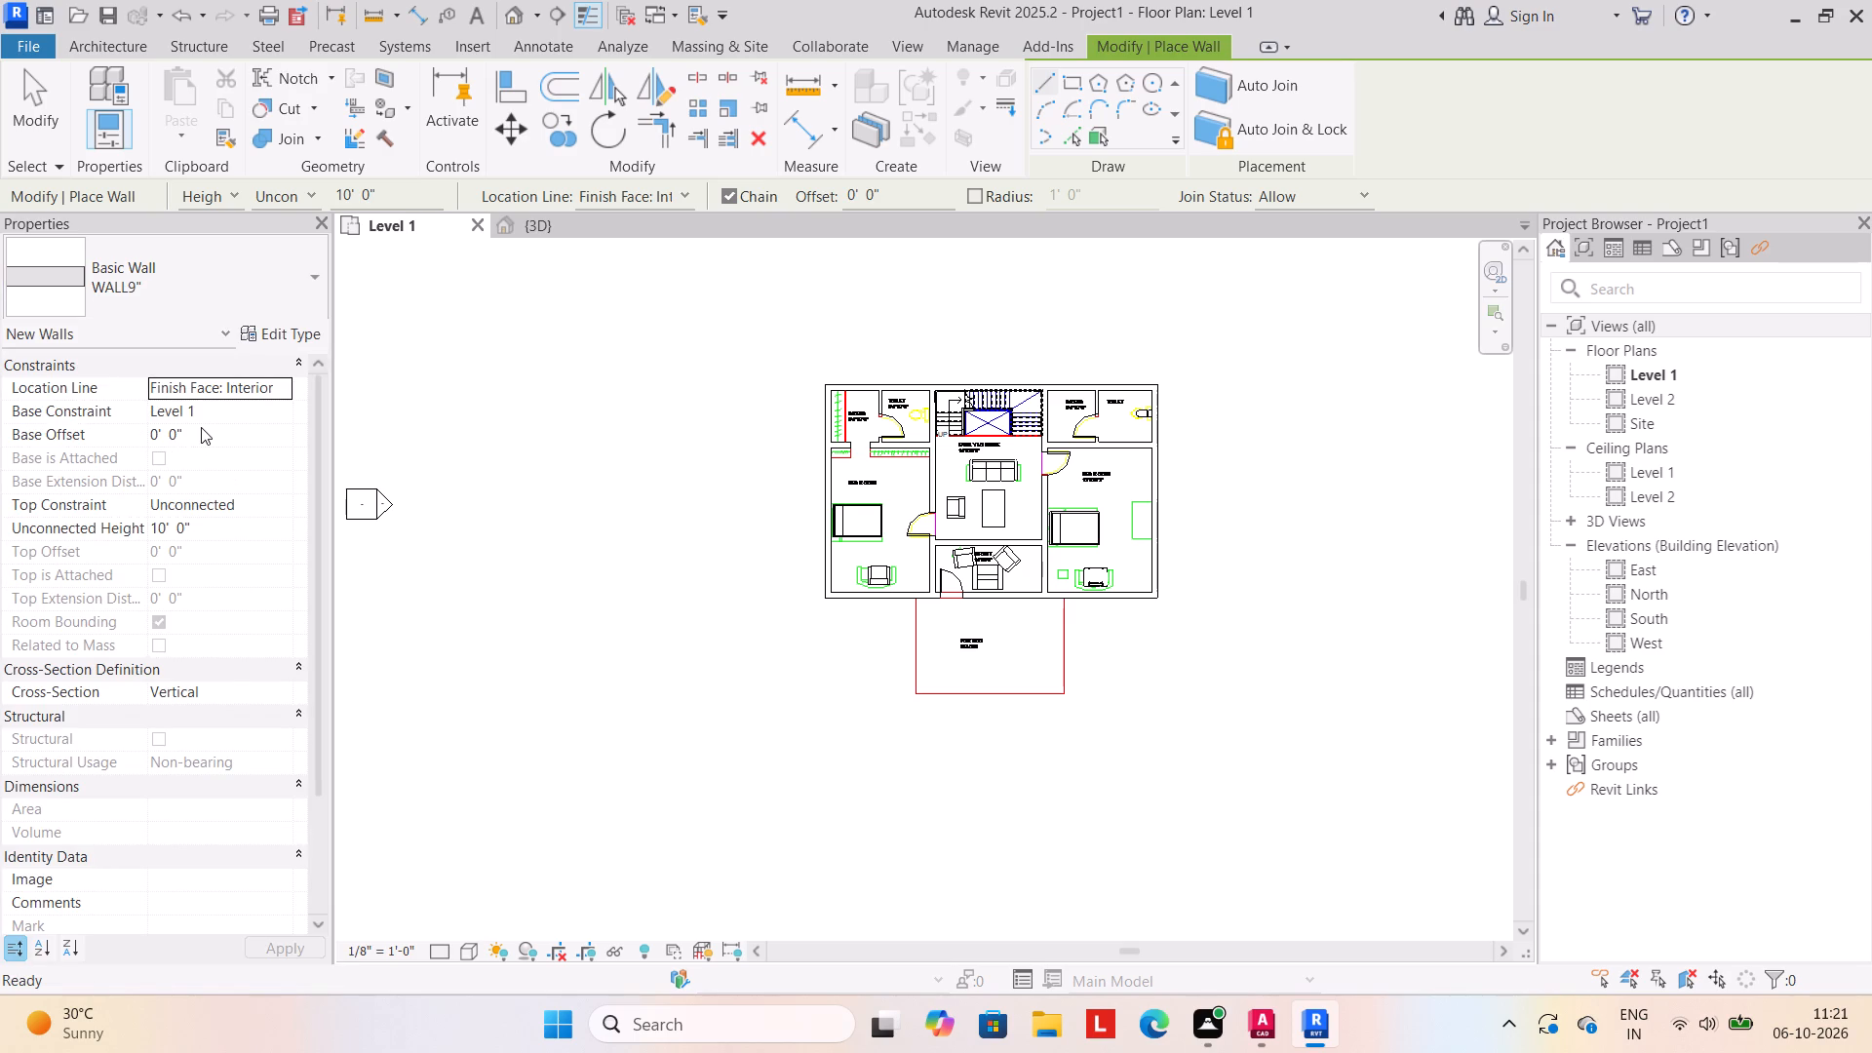
left_click(206, 534)
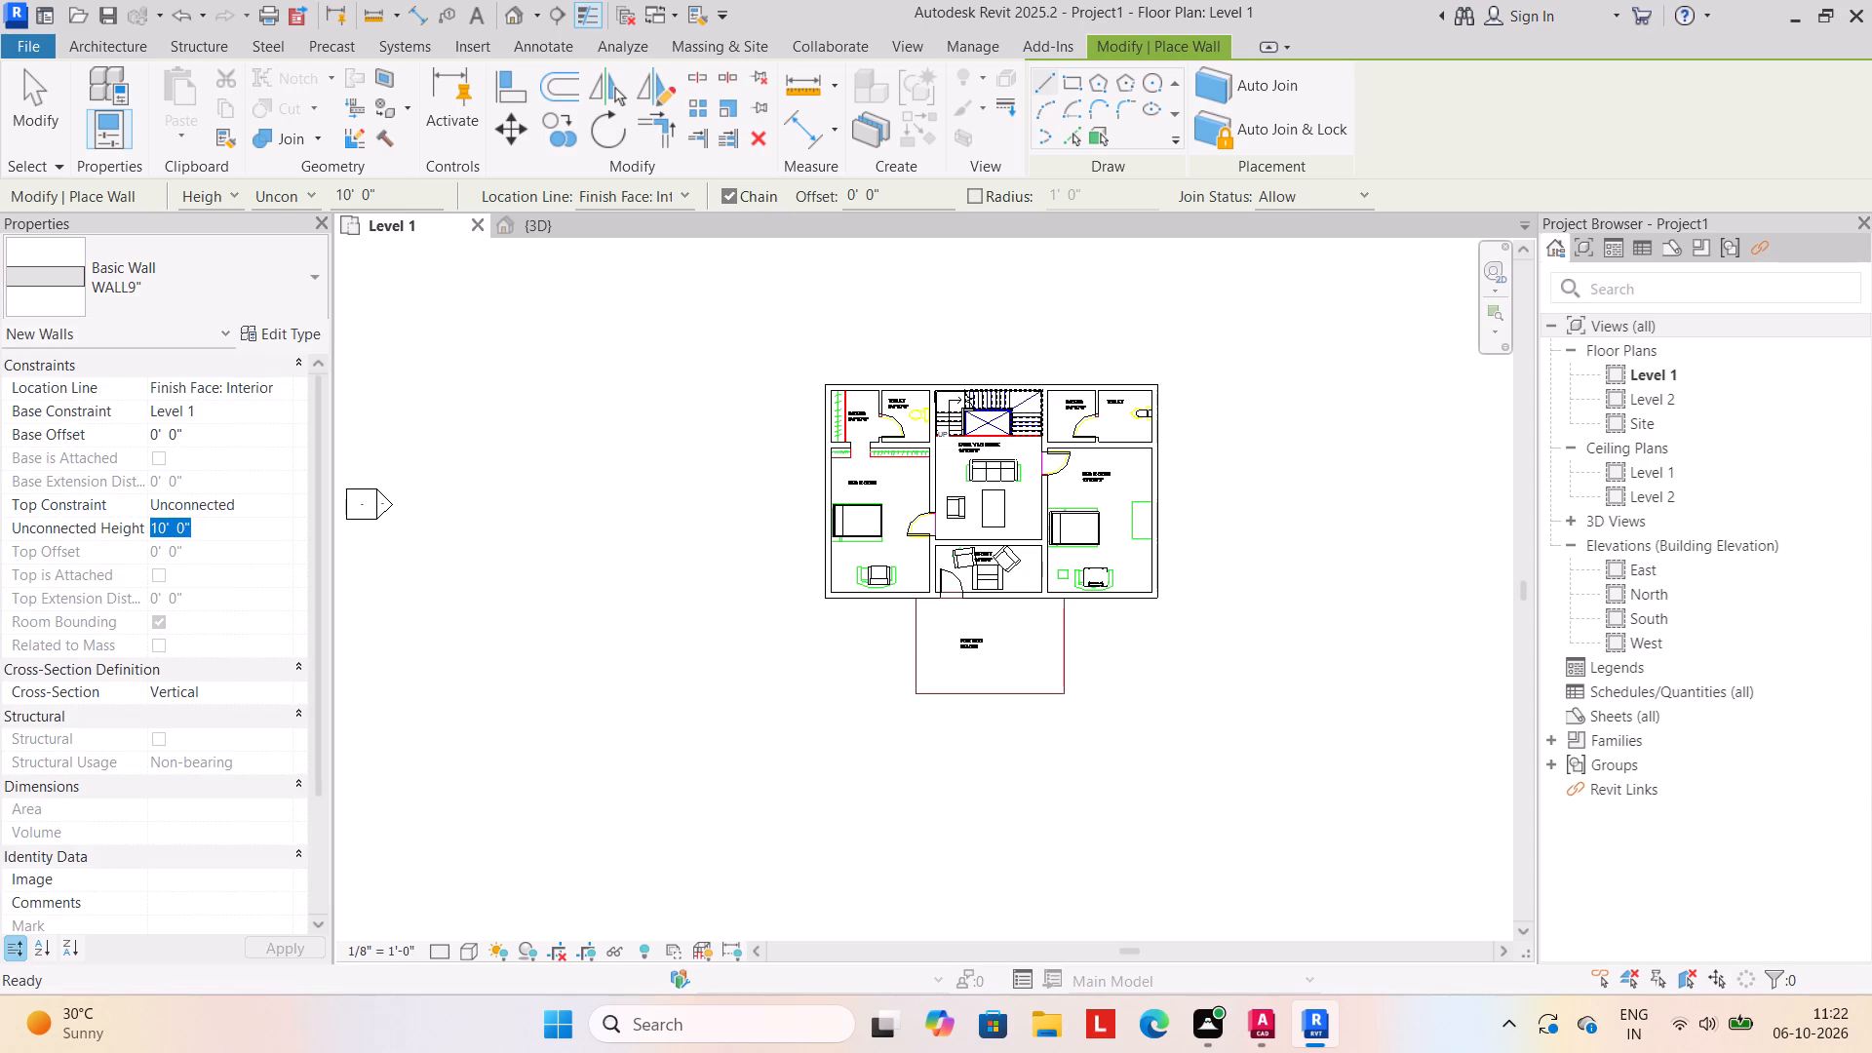
key("5")
key("apostrophe")
key("Return")
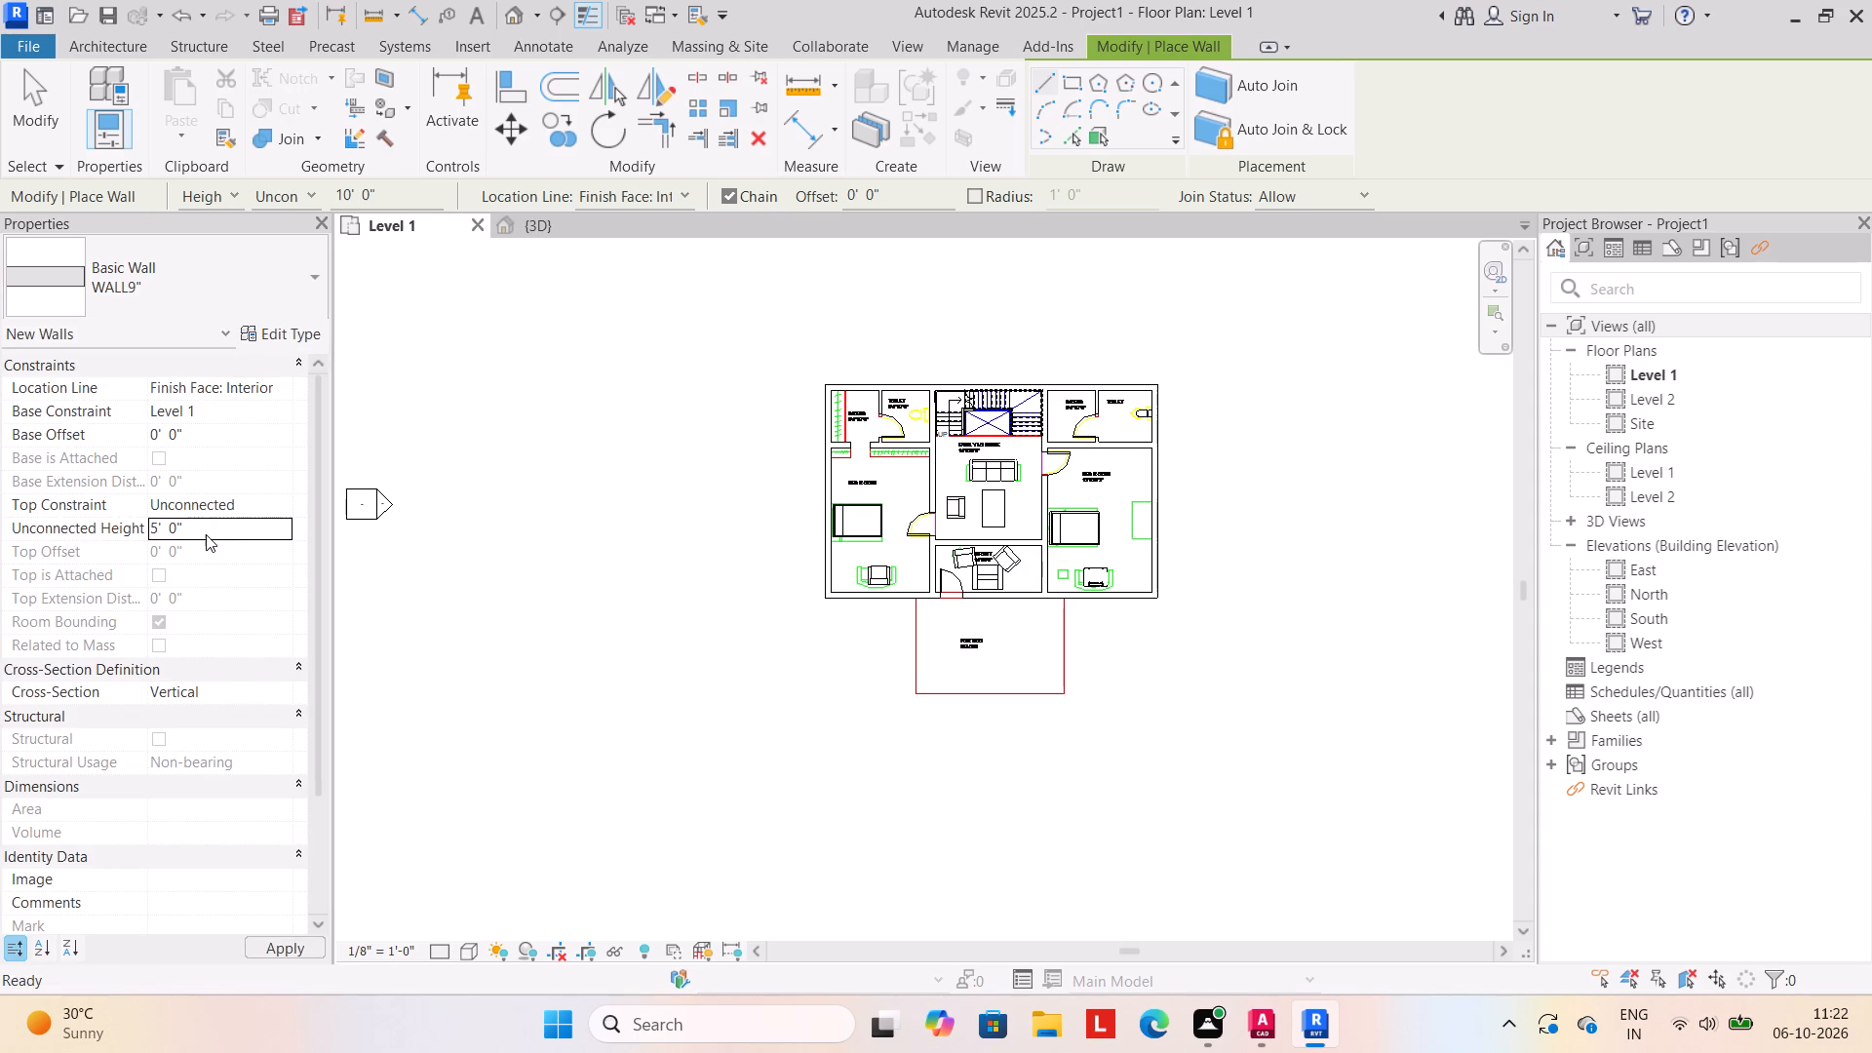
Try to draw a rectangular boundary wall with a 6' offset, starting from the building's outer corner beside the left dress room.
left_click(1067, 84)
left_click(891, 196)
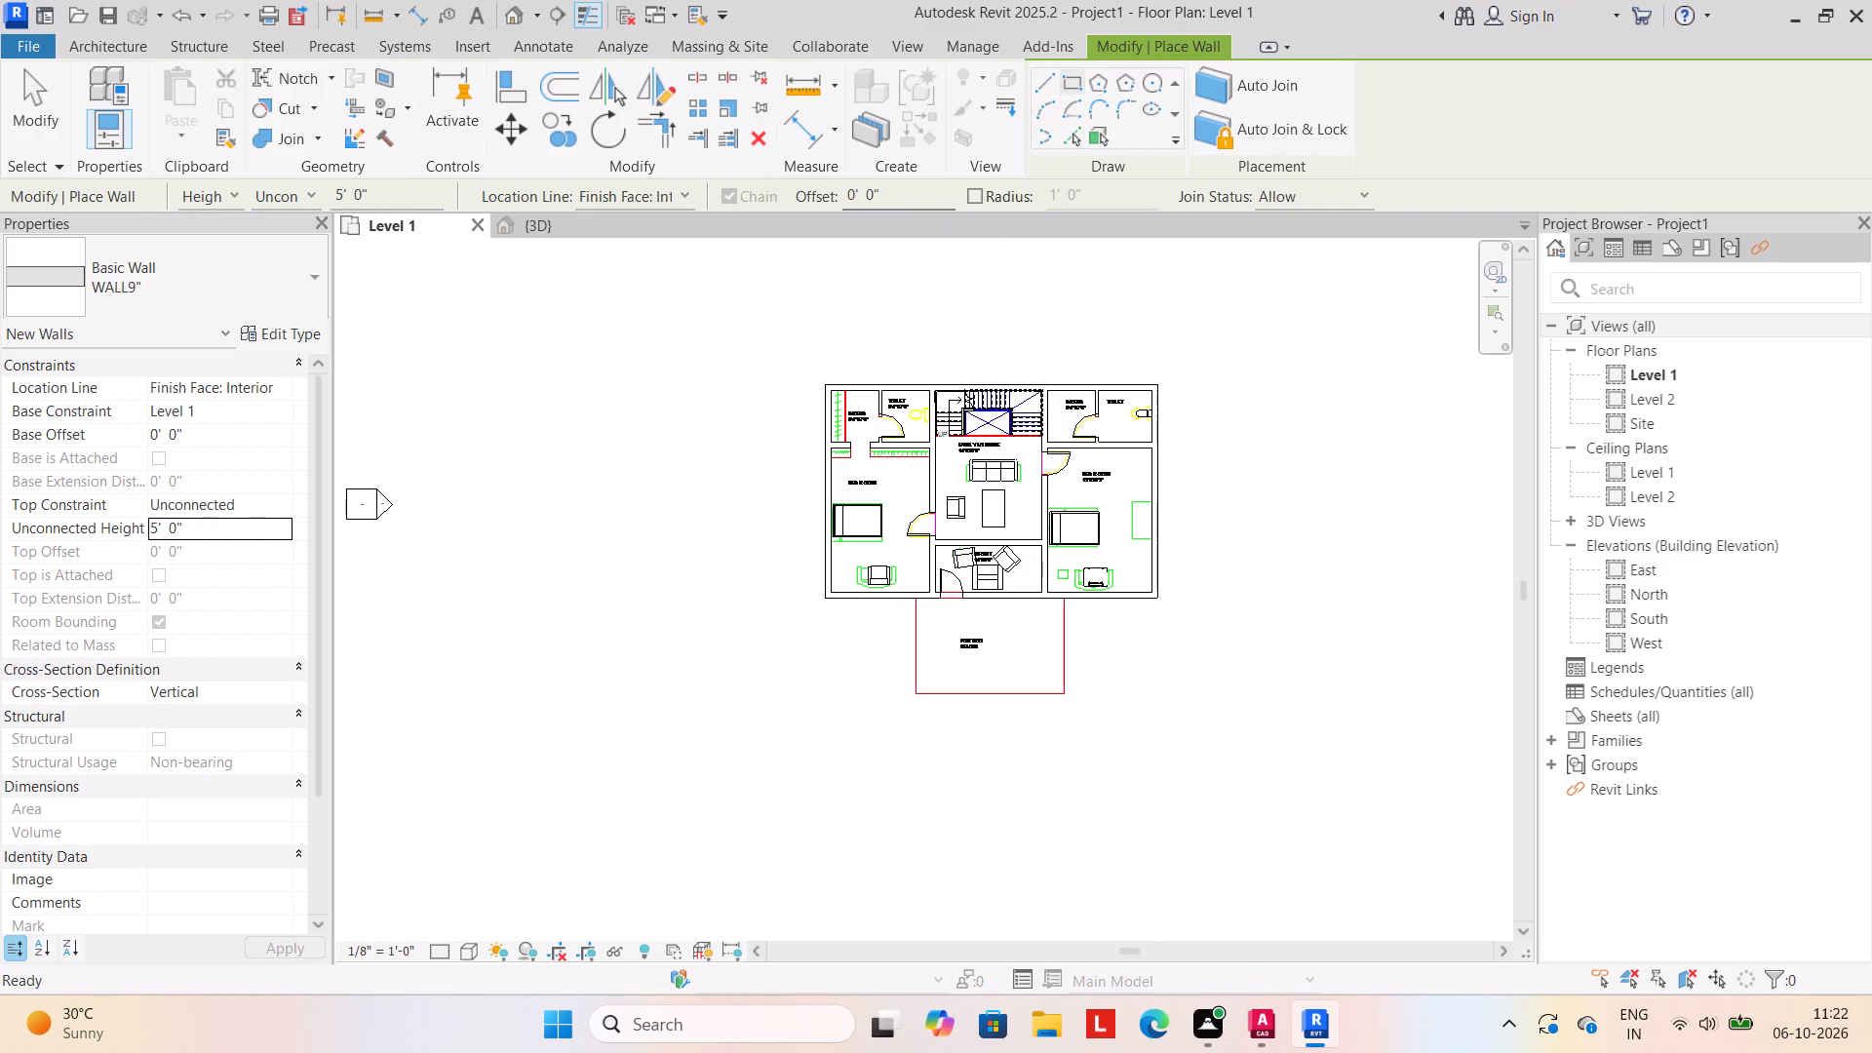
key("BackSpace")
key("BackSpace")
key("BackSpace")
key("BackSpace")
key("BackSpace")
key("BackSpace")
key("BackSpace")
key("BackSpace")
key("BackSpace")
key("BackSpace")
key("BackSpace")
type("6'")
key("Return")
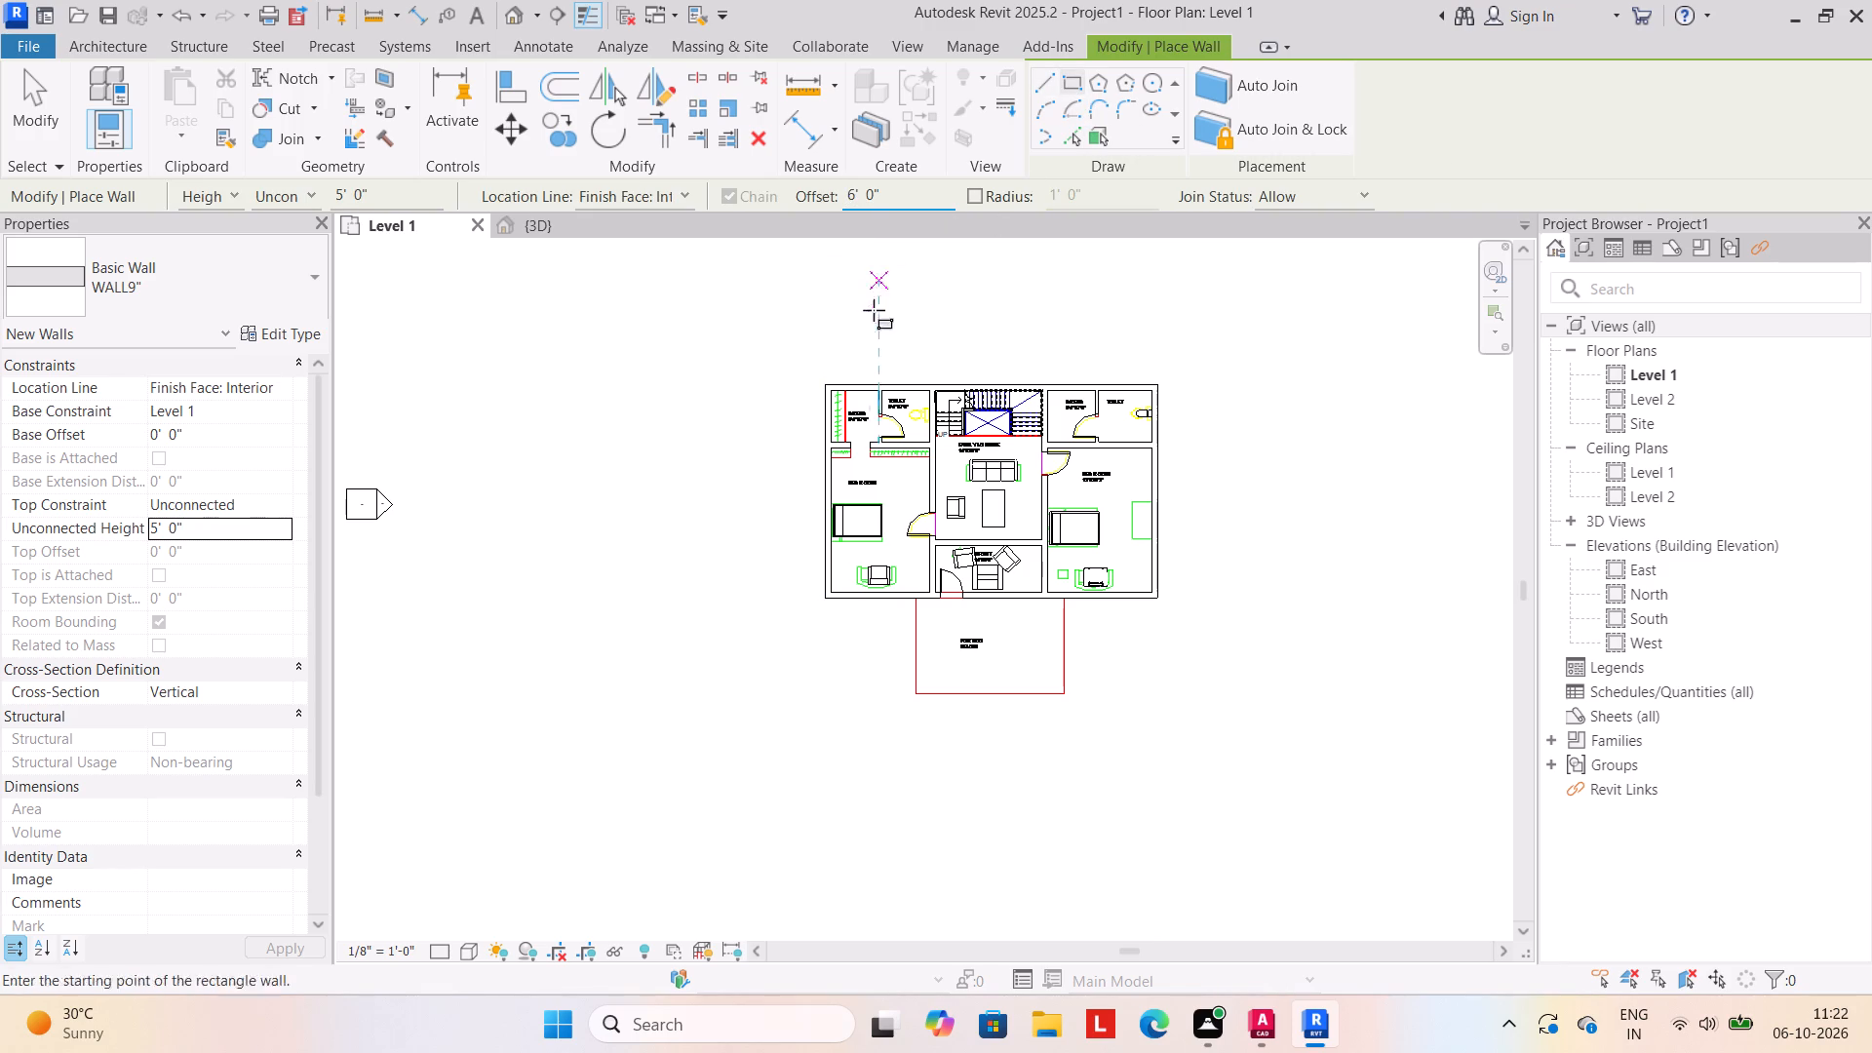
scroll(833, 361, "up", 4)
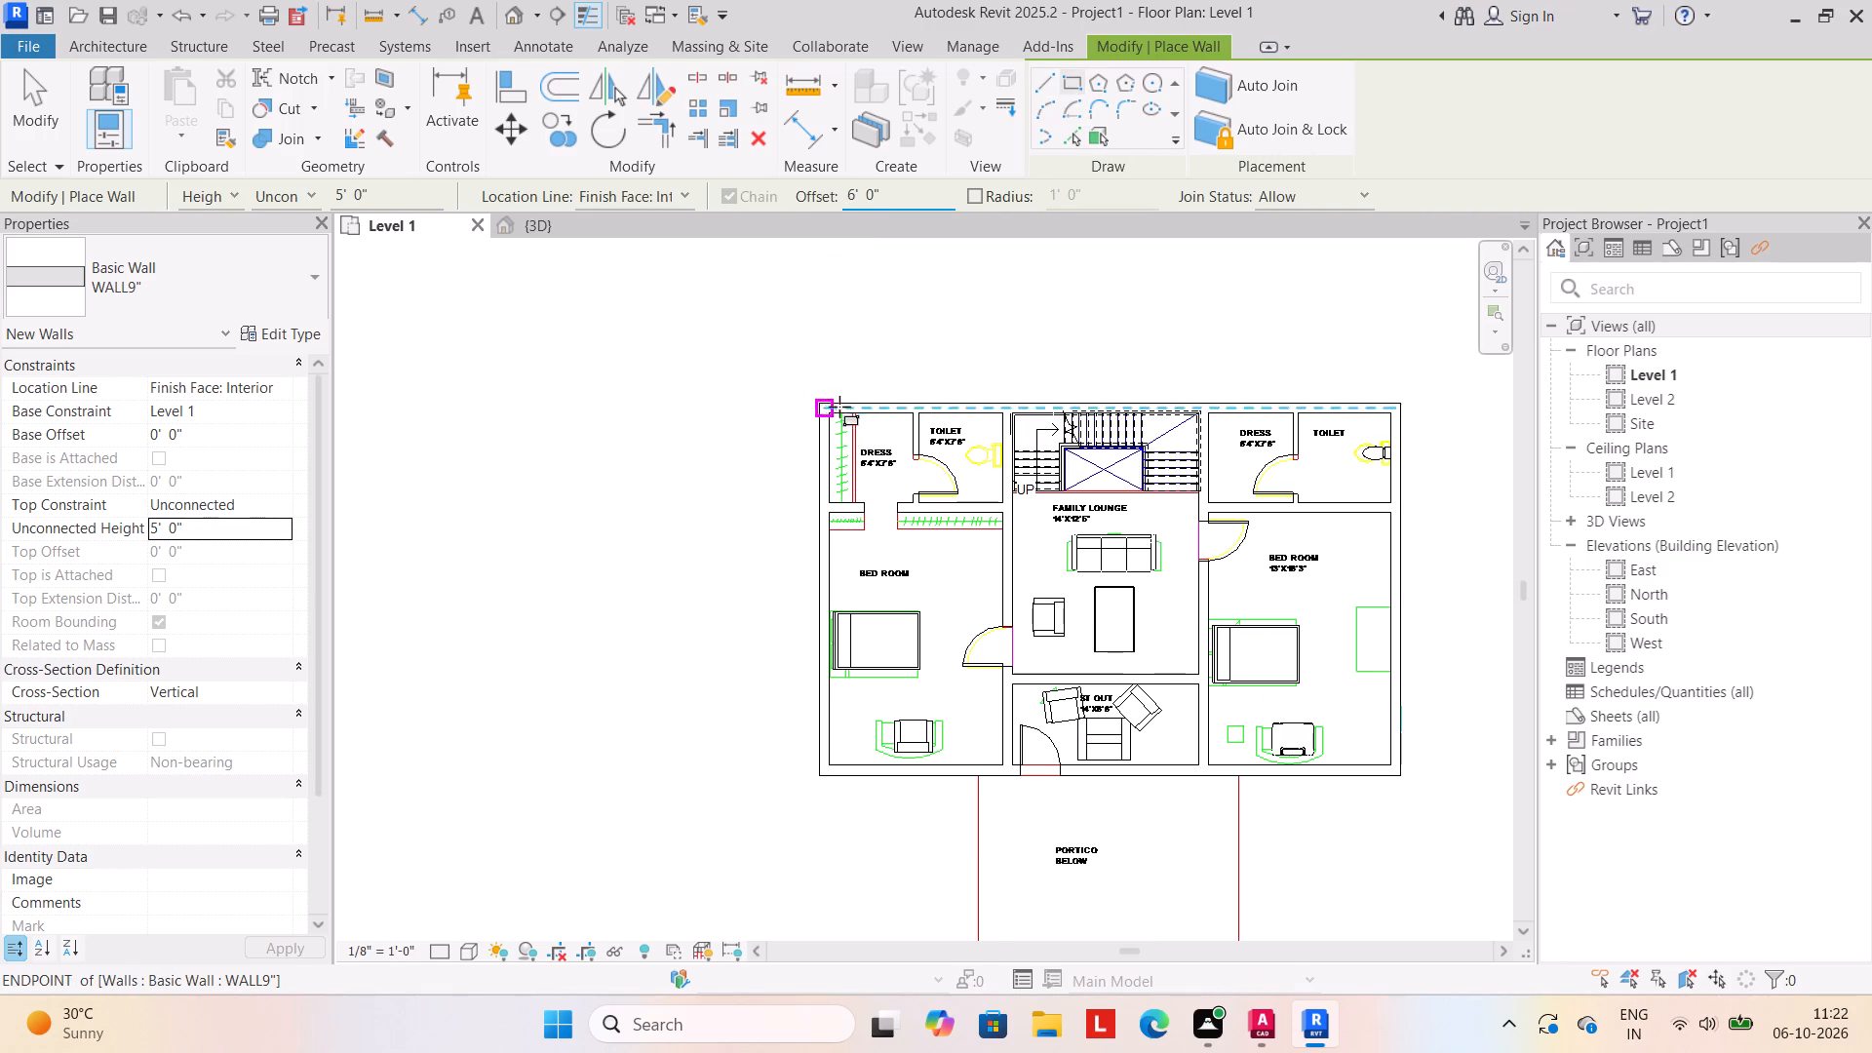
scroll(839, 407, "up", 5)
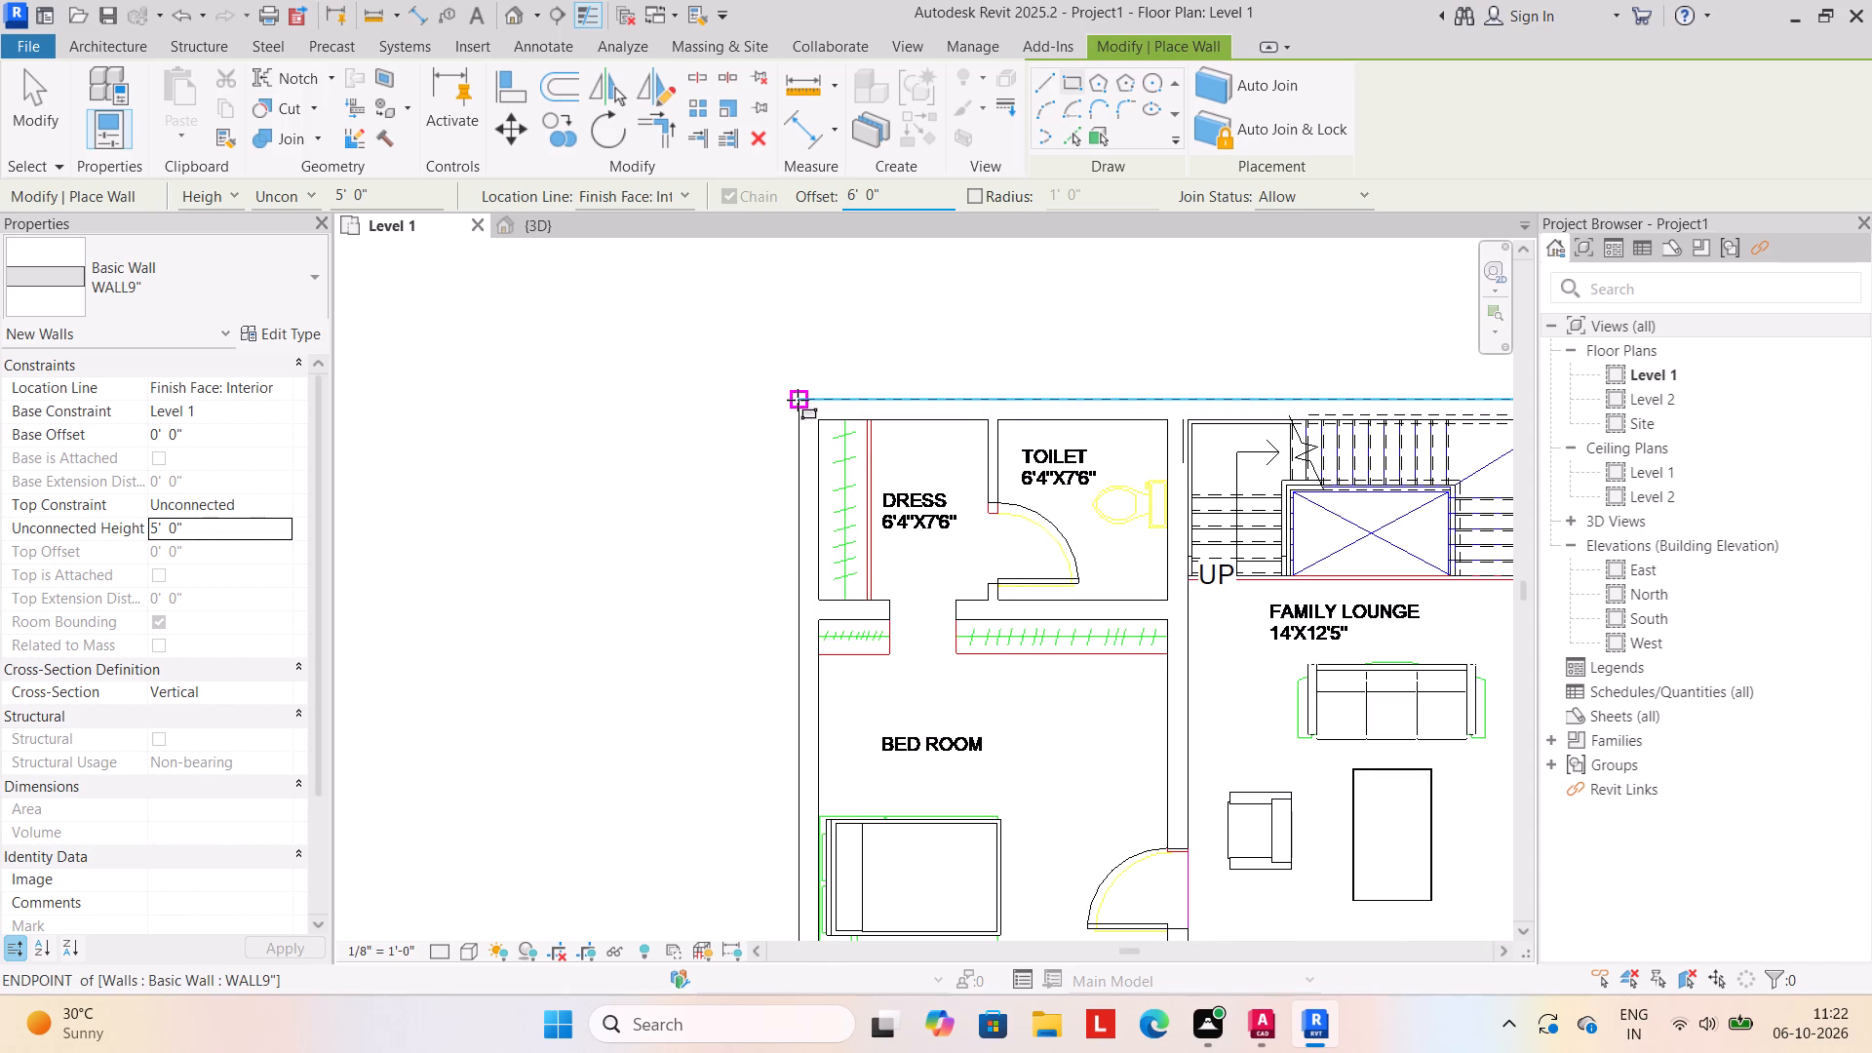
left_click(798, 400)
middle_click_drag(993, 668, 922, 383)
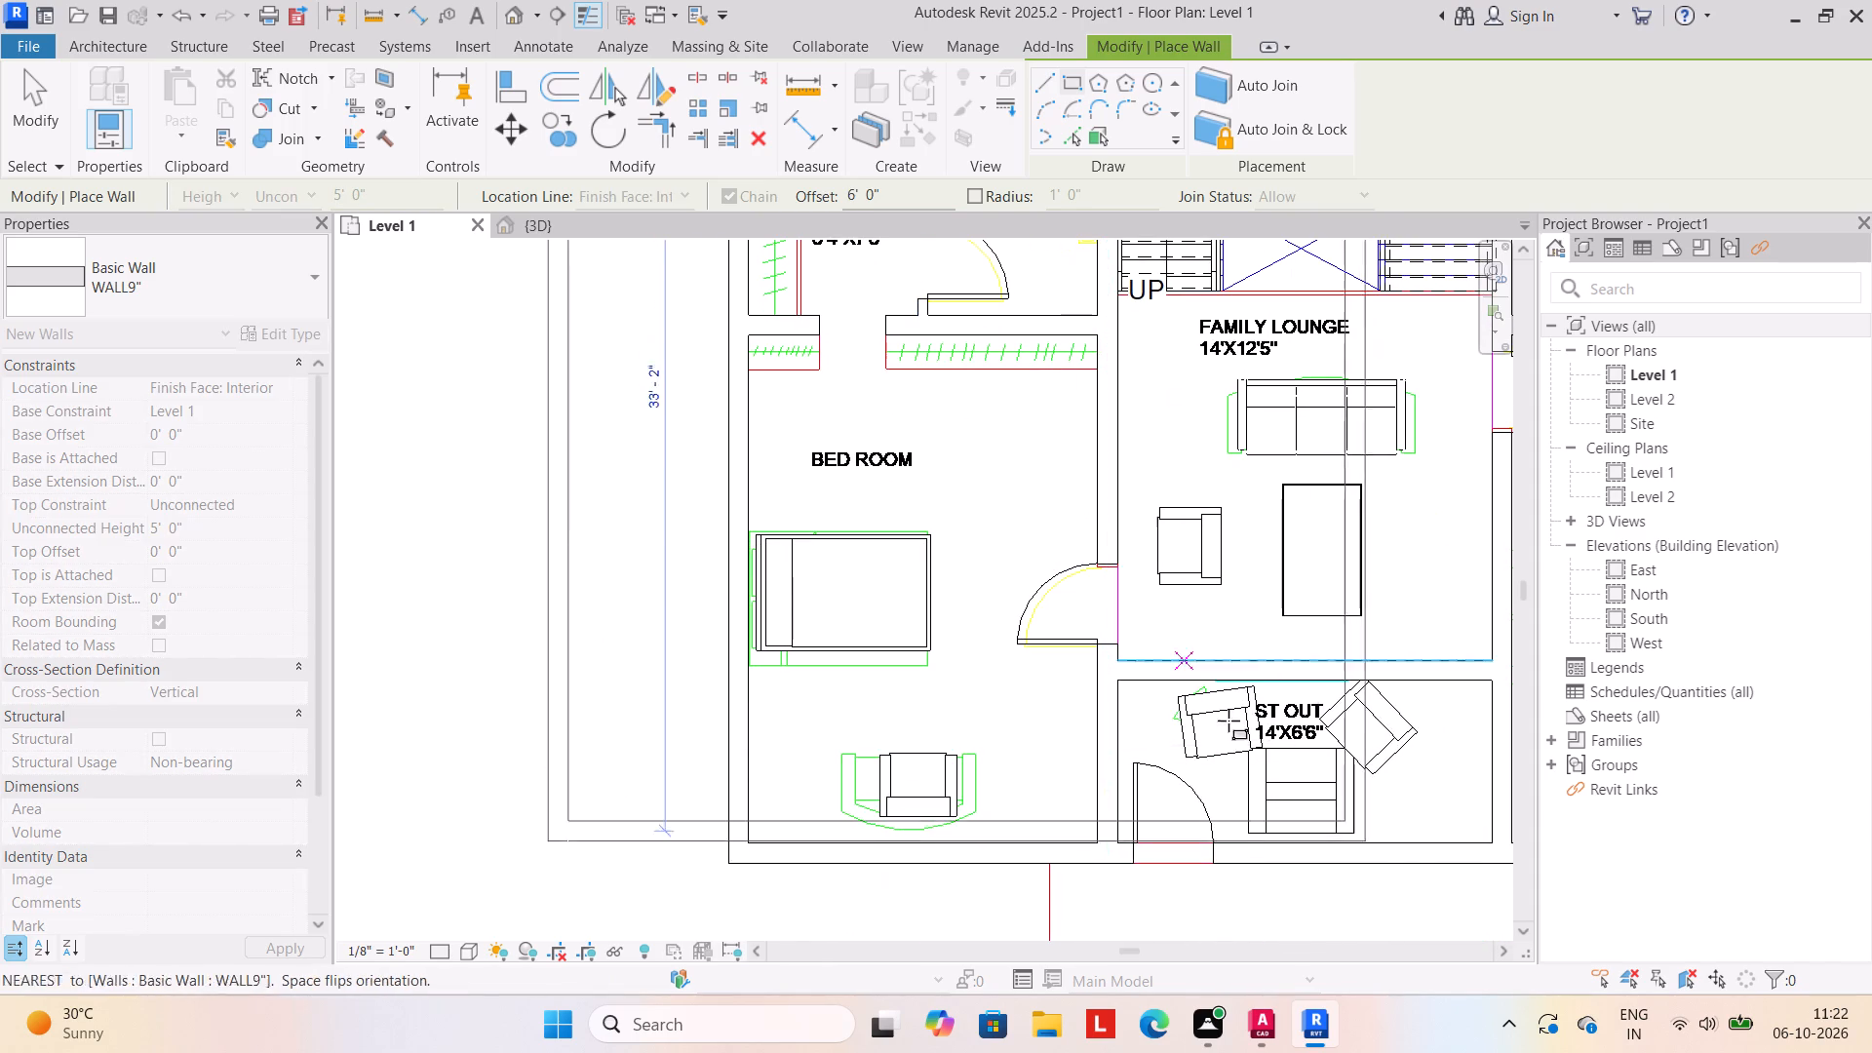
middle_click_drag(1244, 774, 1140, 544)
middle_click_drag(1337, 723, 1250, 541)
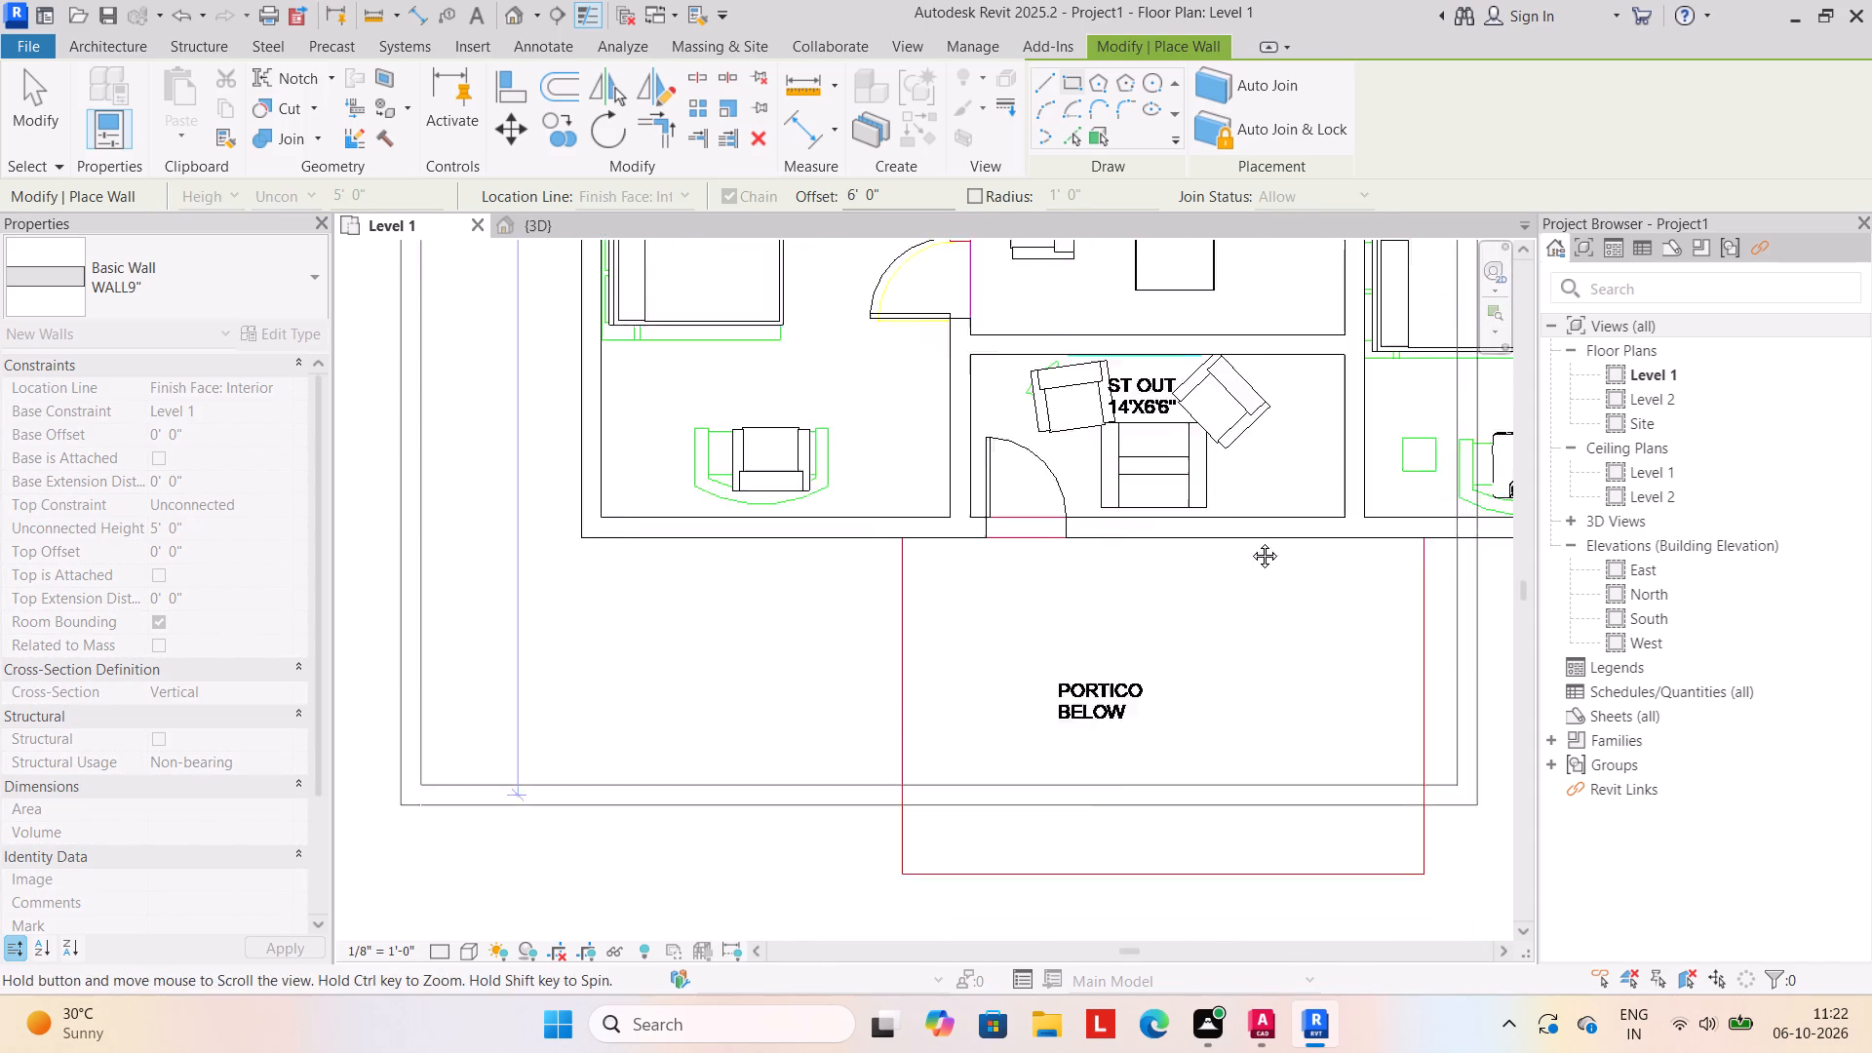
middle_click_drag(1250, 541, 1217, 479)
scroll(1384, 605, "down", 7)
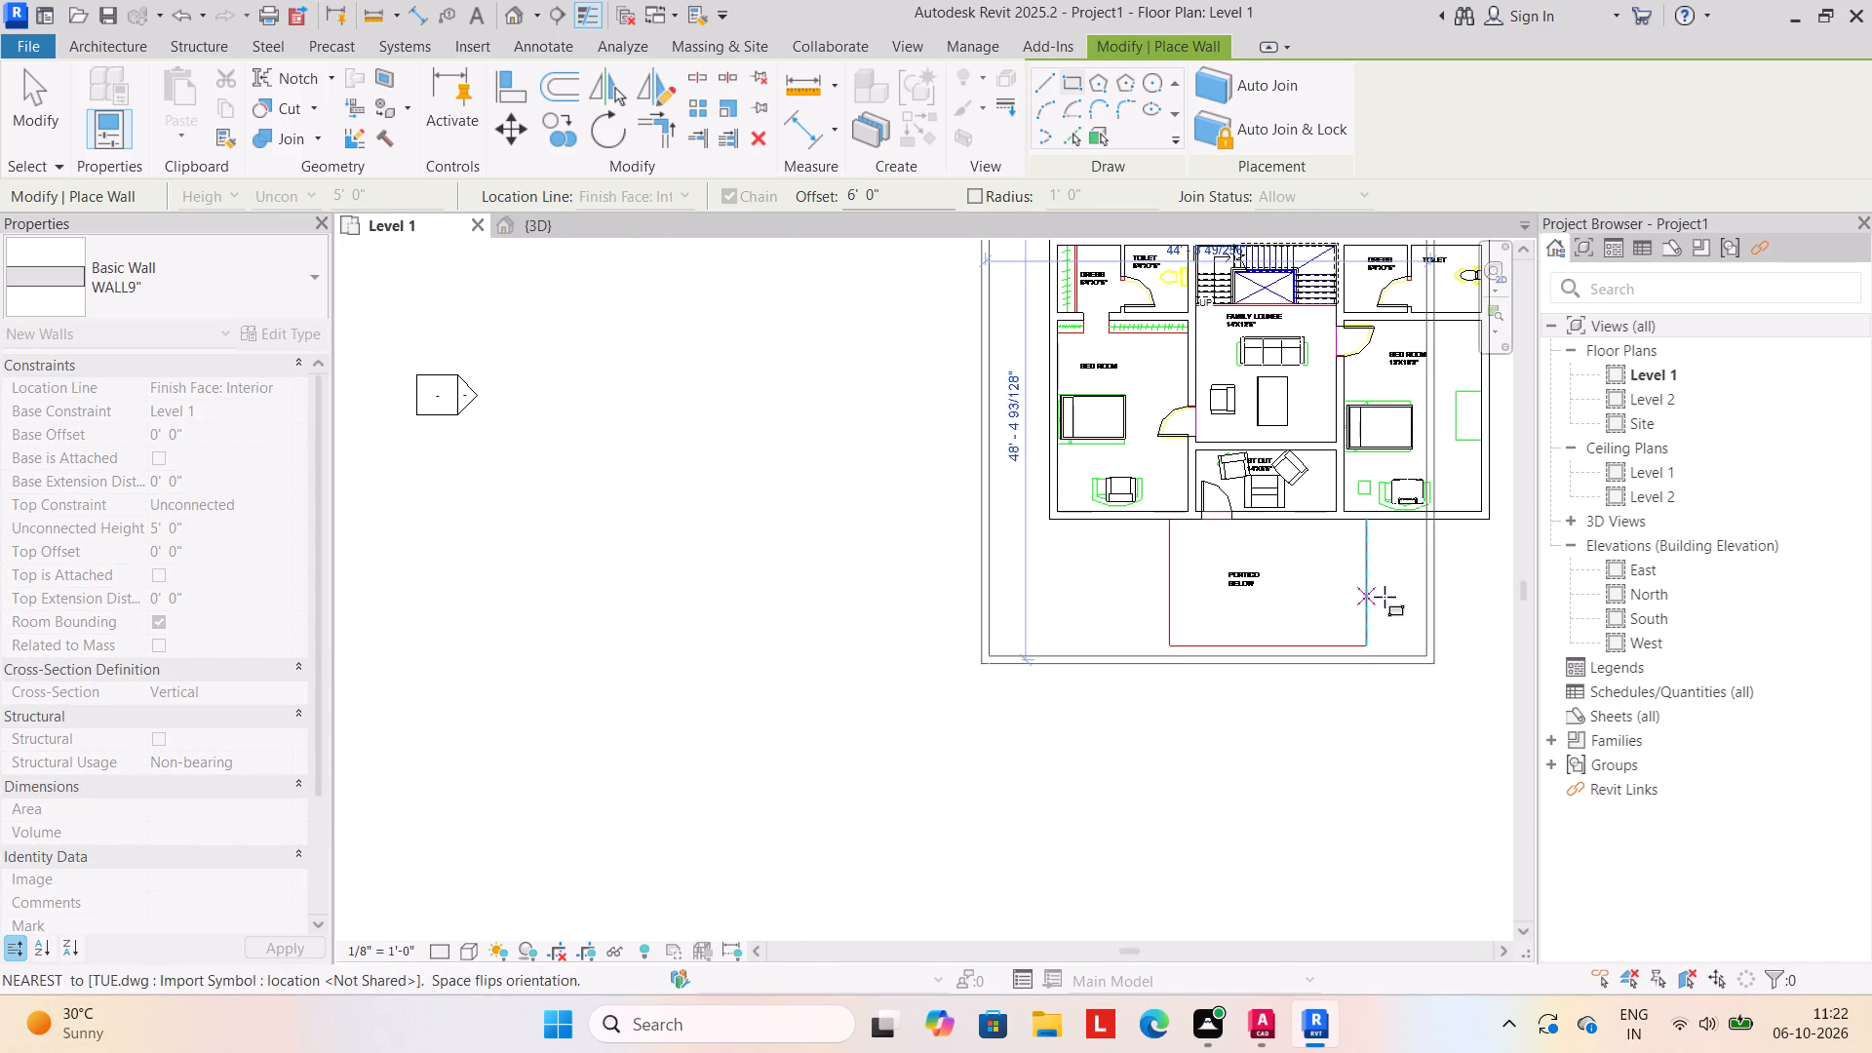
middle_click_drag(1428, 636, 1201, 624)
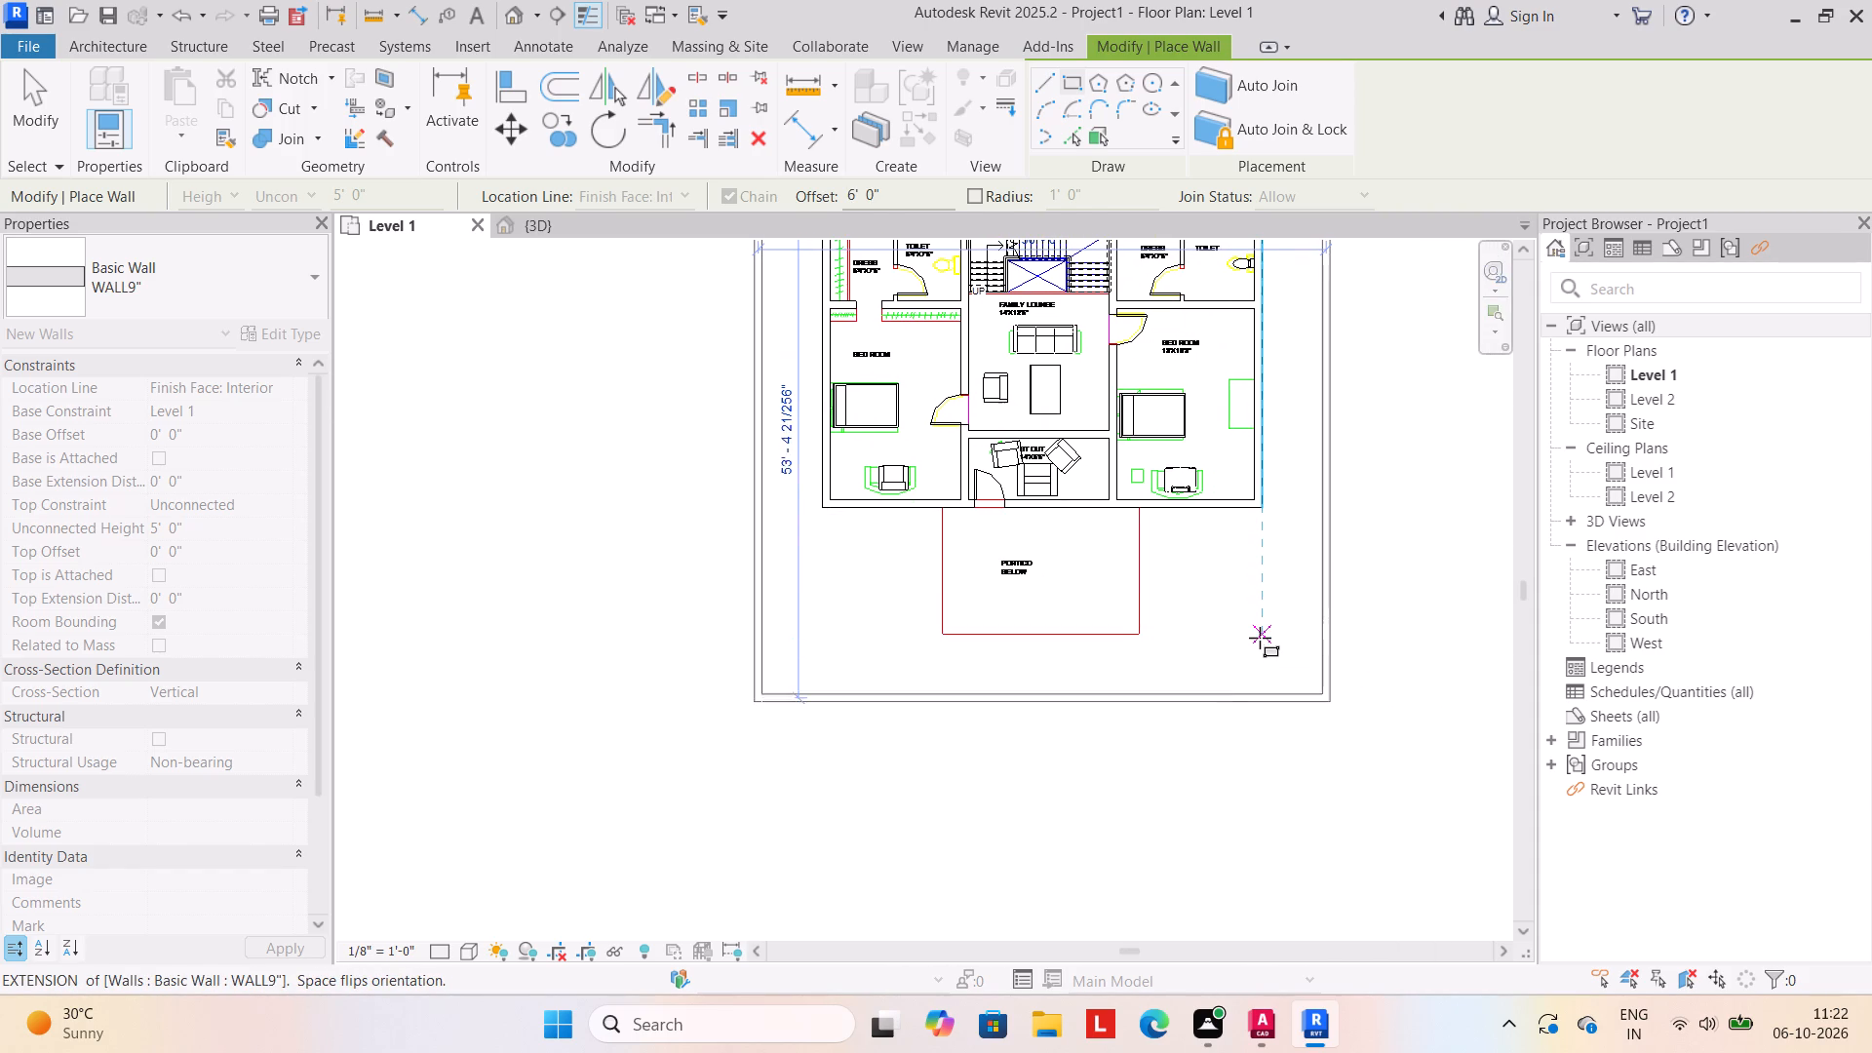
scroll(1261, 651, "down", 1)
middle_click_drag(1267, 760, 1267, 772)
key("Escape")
Draw a rectangular boundary wall with 0' 0" offset around the building and portico, about 9' behind the building and 12' beyond the 13'X18'3" bedroom.
scroll(930, 487, "down", 3)
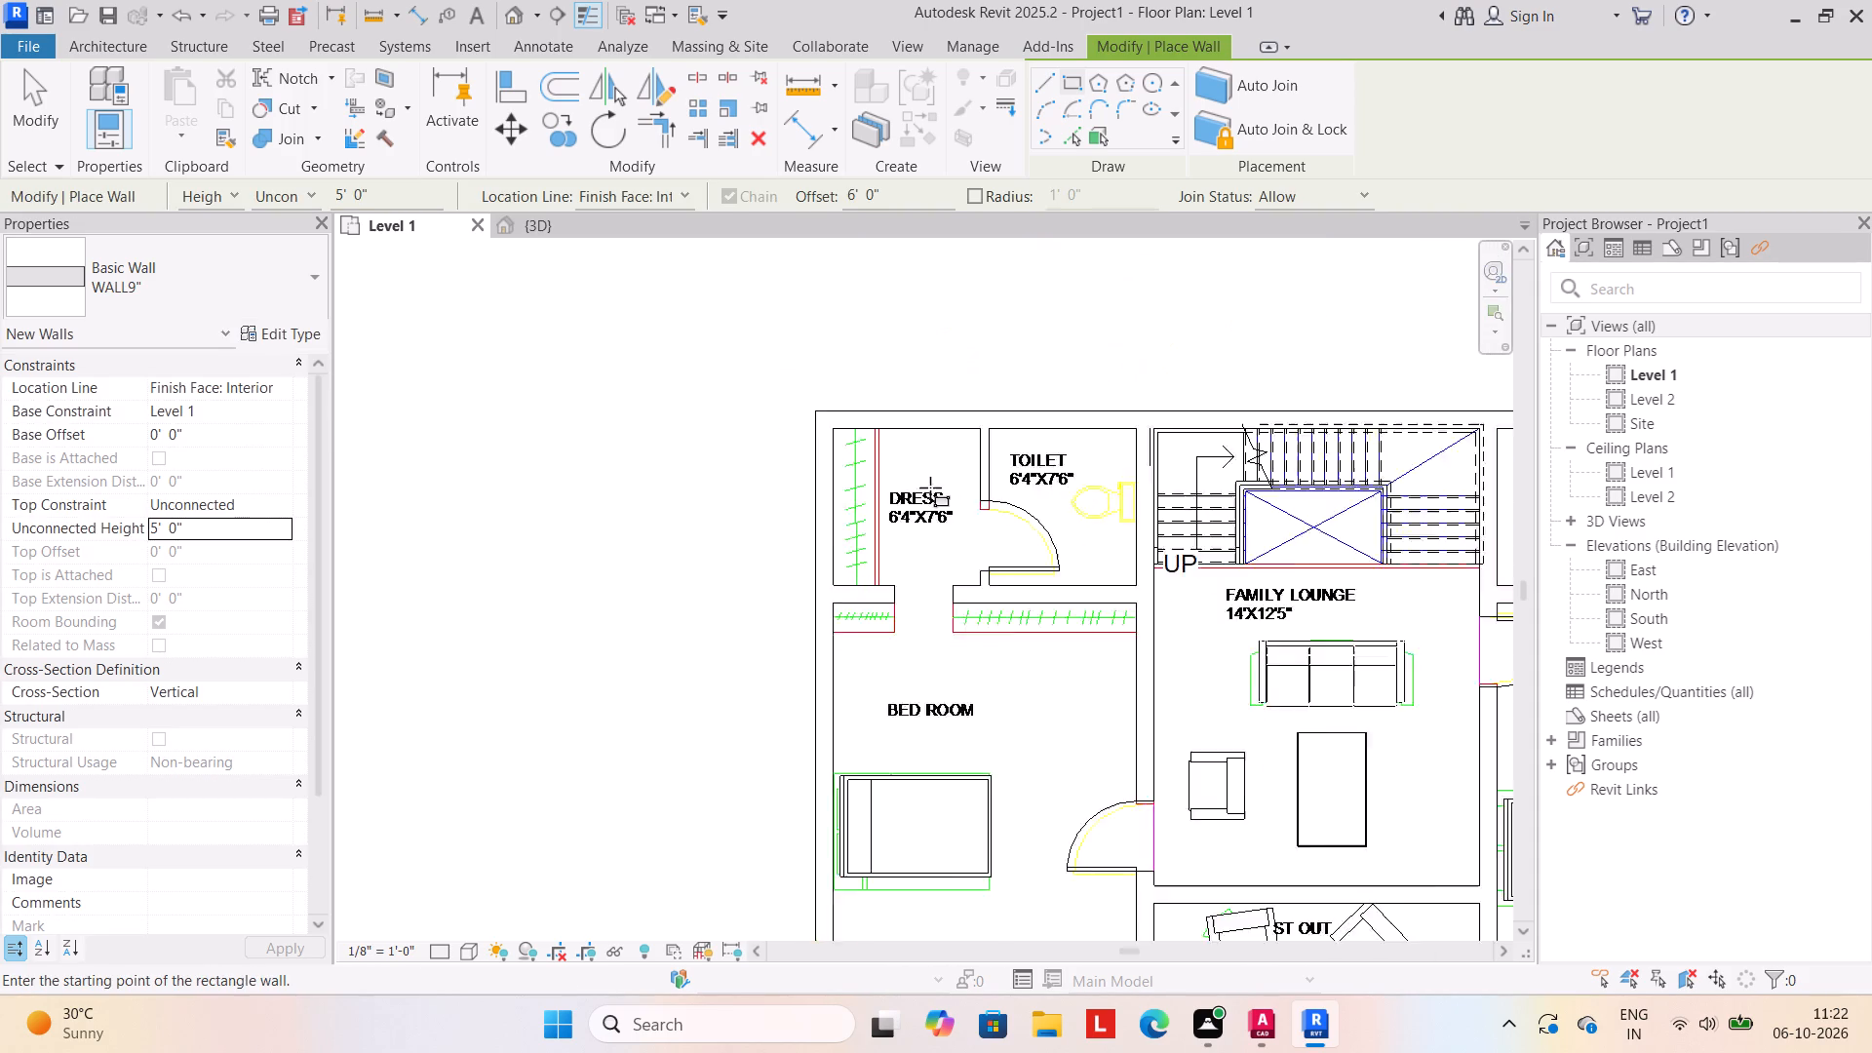
scroll(930, 487, "down", 1)
middle_click_drag(933, 514, 851, 403)
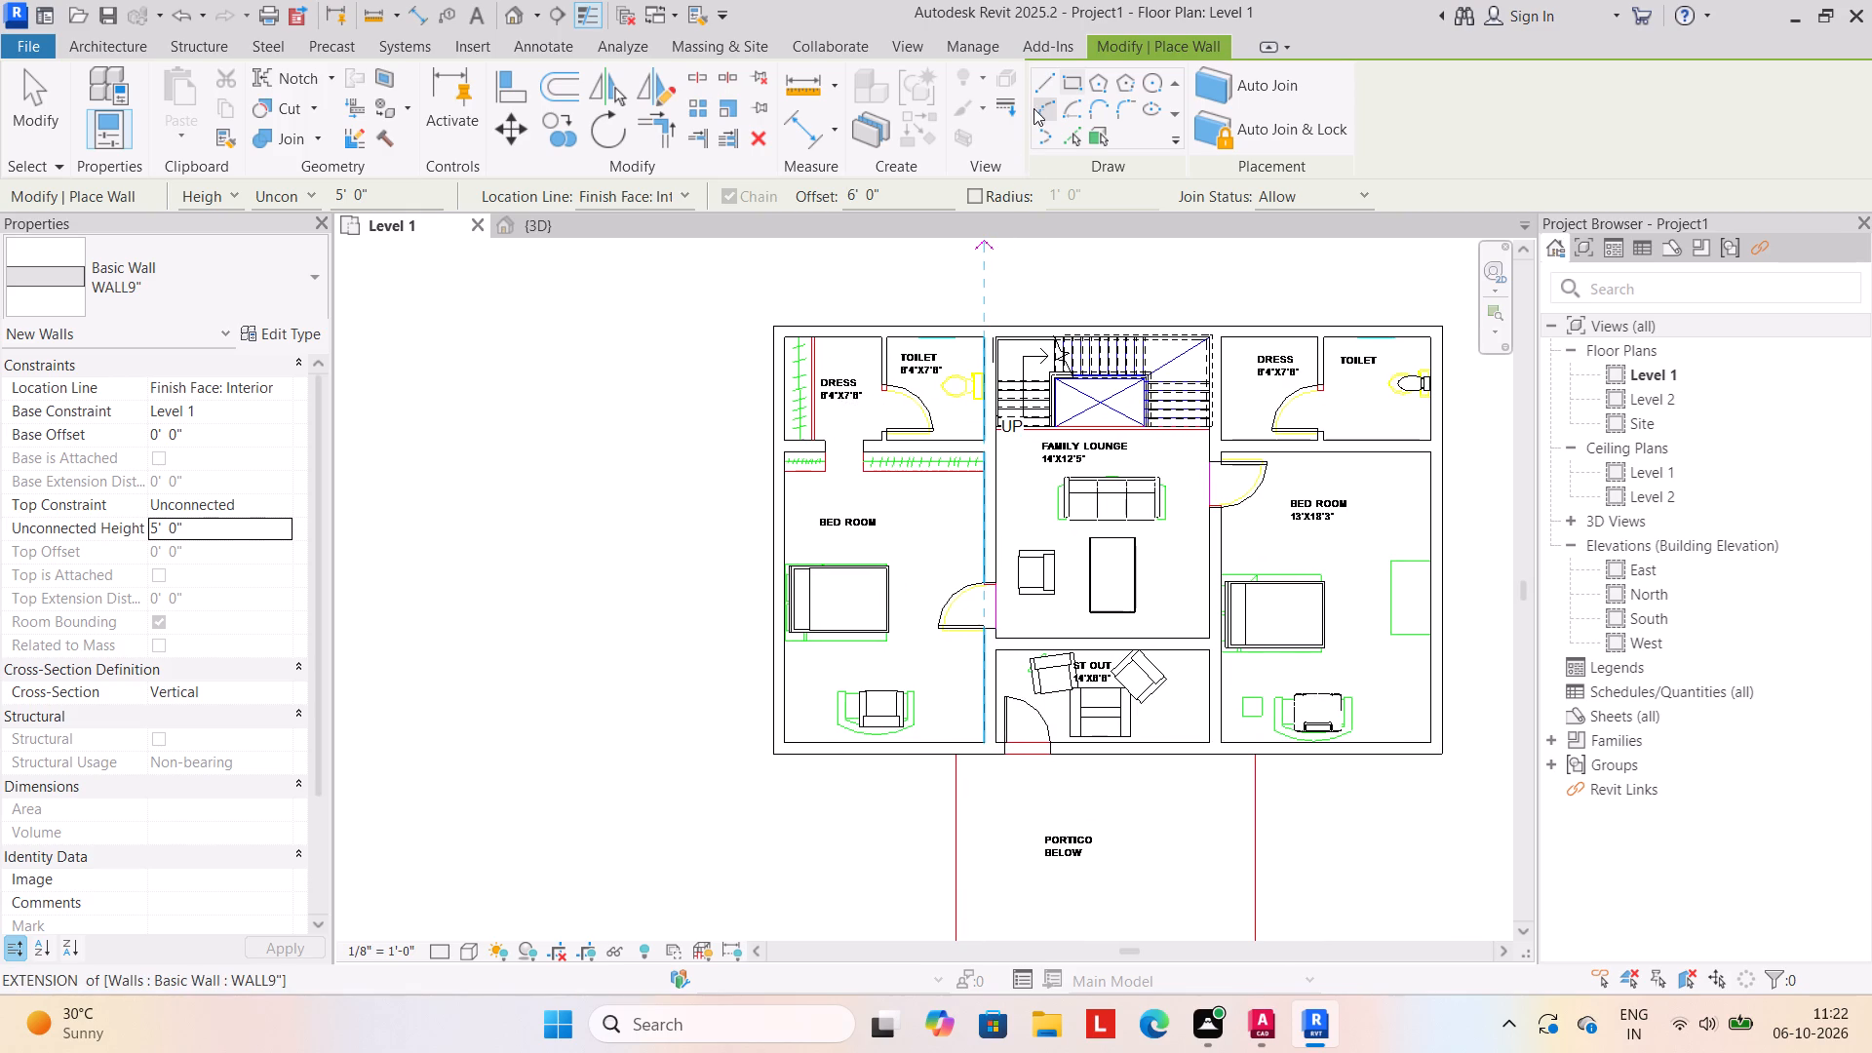
left_click(906, 194)
key("BackSpace")
key("BackSpace")
key("BackSpace")
key("BackSpace")
key("BackSpace")
key("BackSpace")
key("BackSpace")
key("BackSpace")
key("BackSpace")
key("BackSpace")
type("0'0\"")
key("Return")
left_click(1074, 81)
scroll(844, 338, "down", 3)
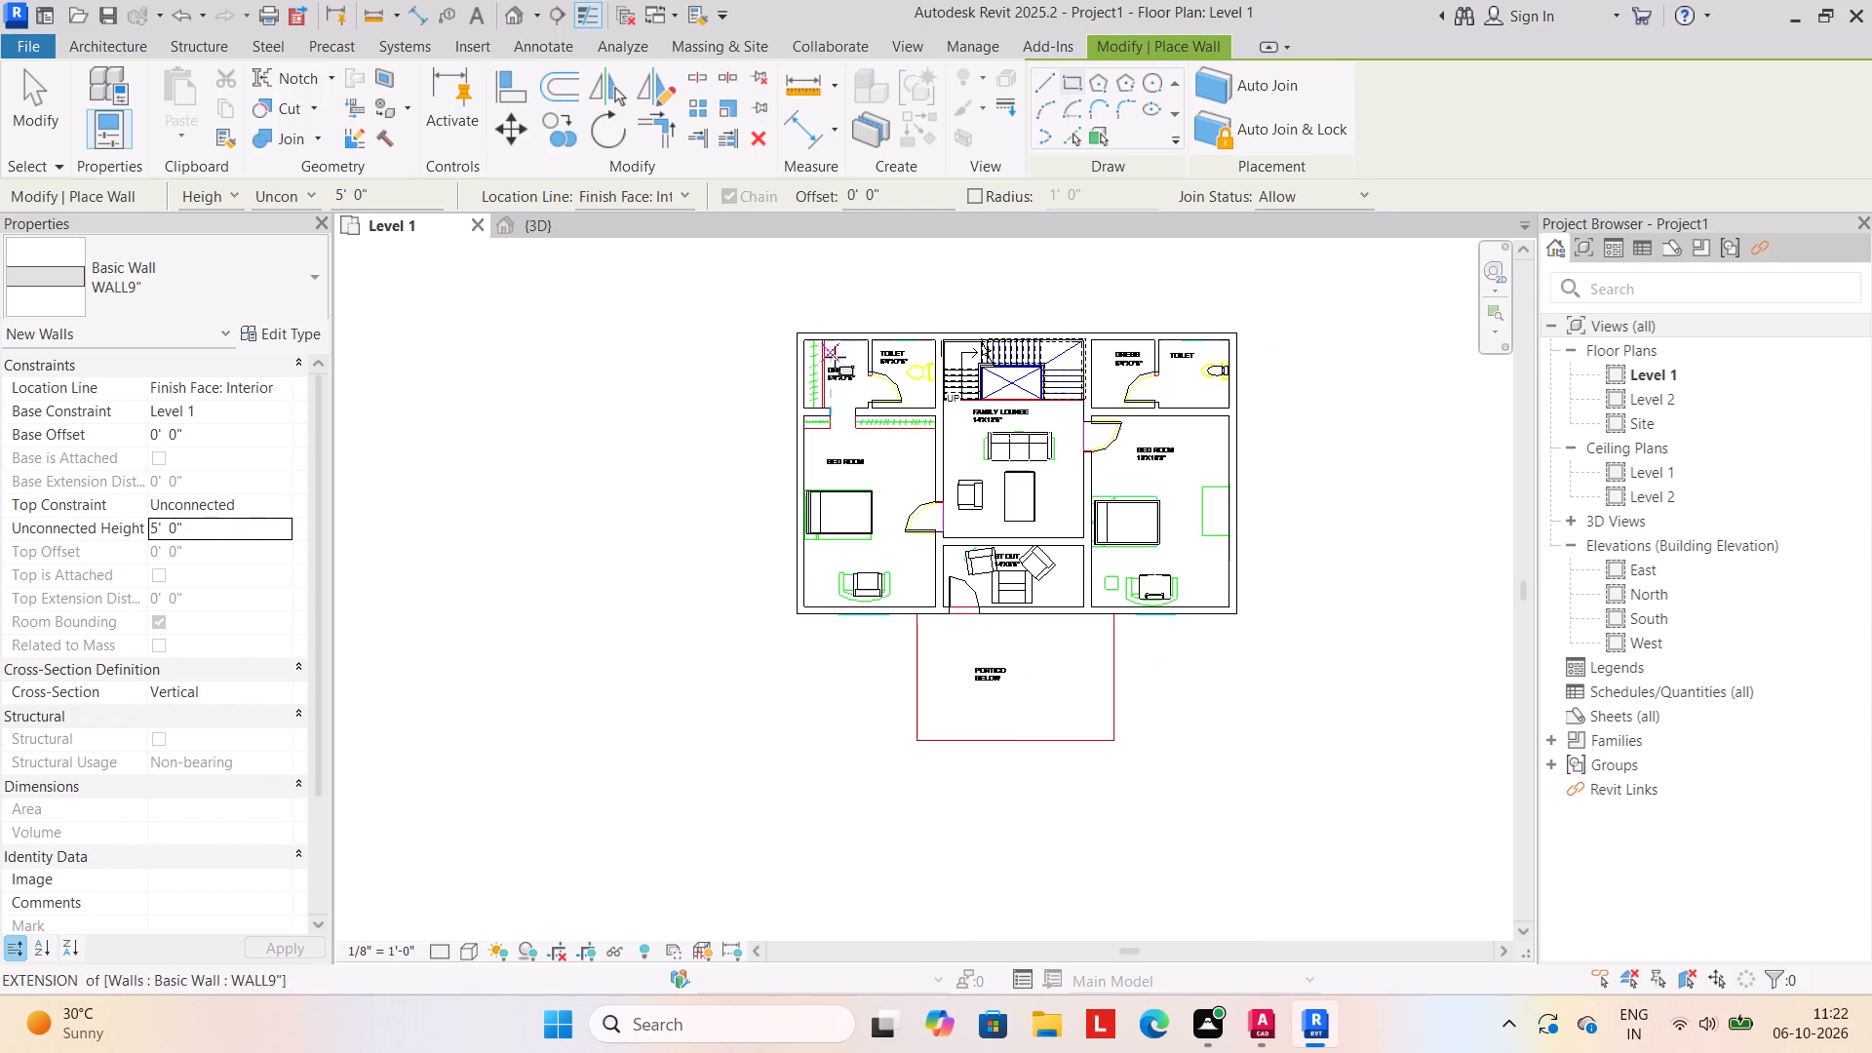
middle_click_drag(749, 368, 745, 402)
left_click(738, 284)
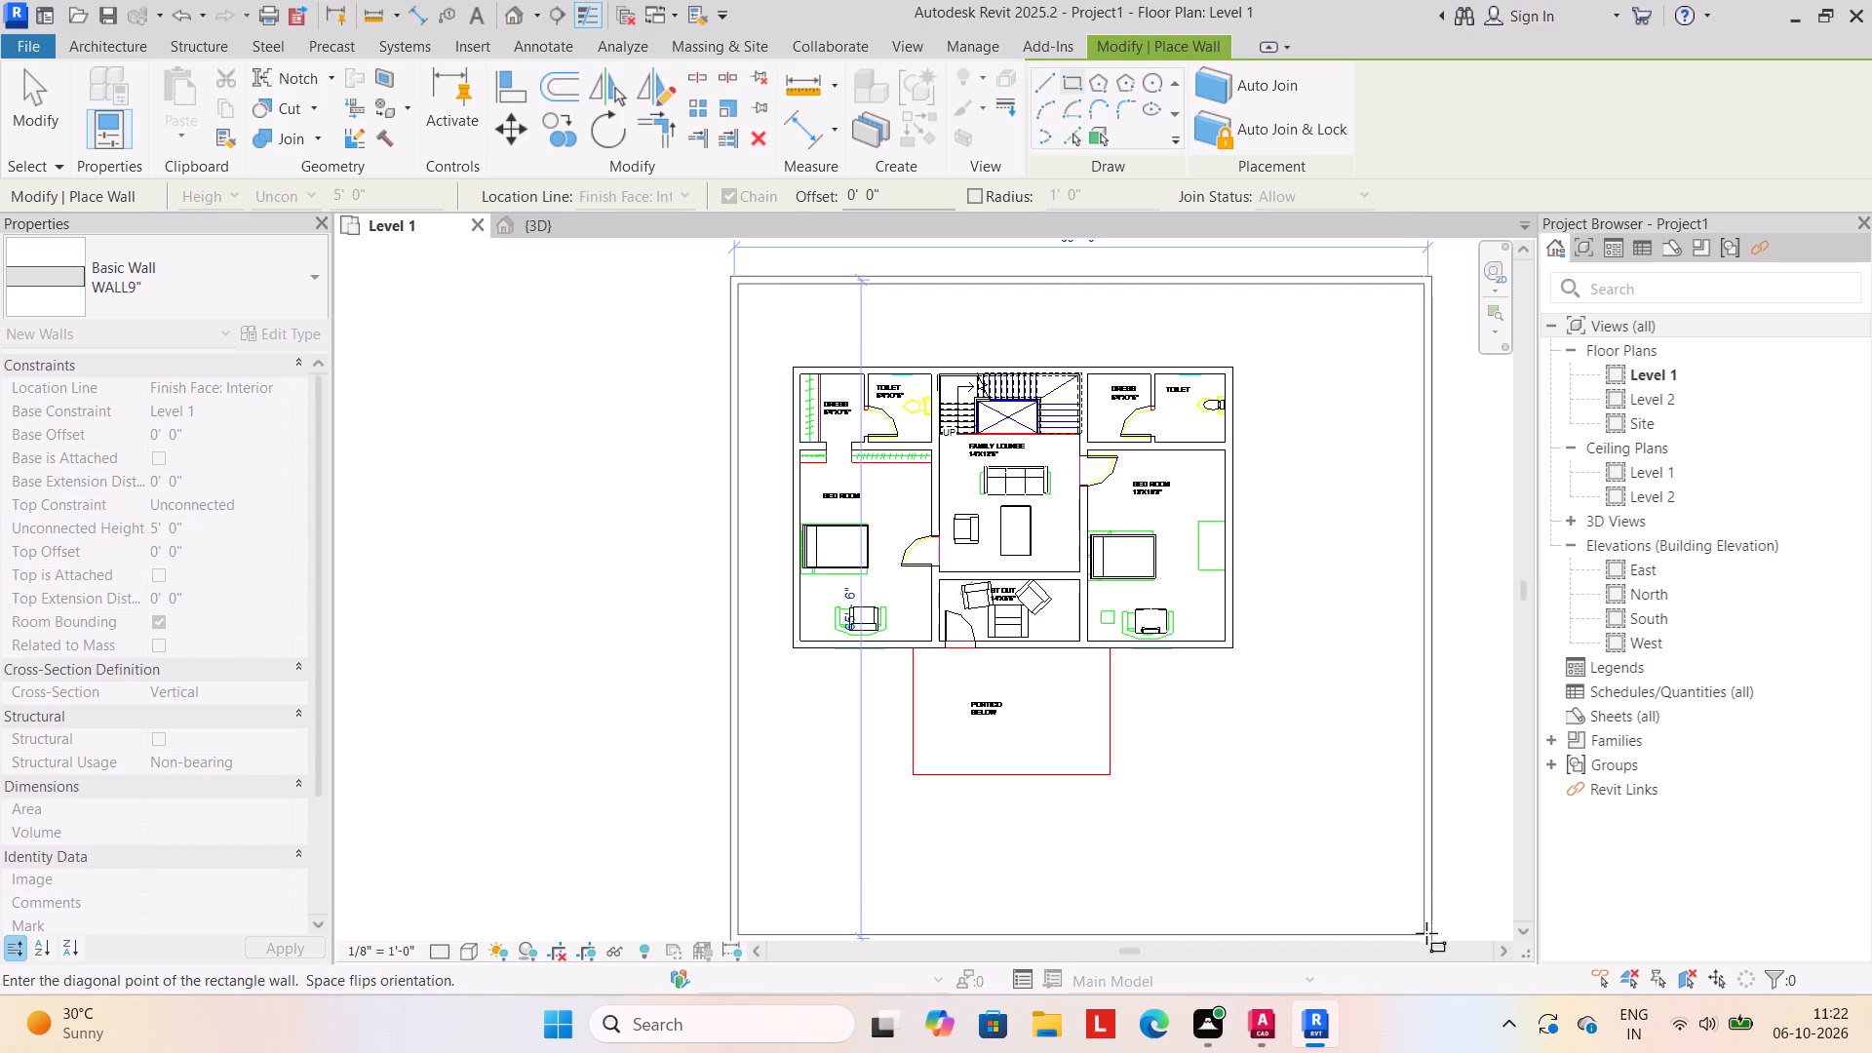
left_click(1347, 928)
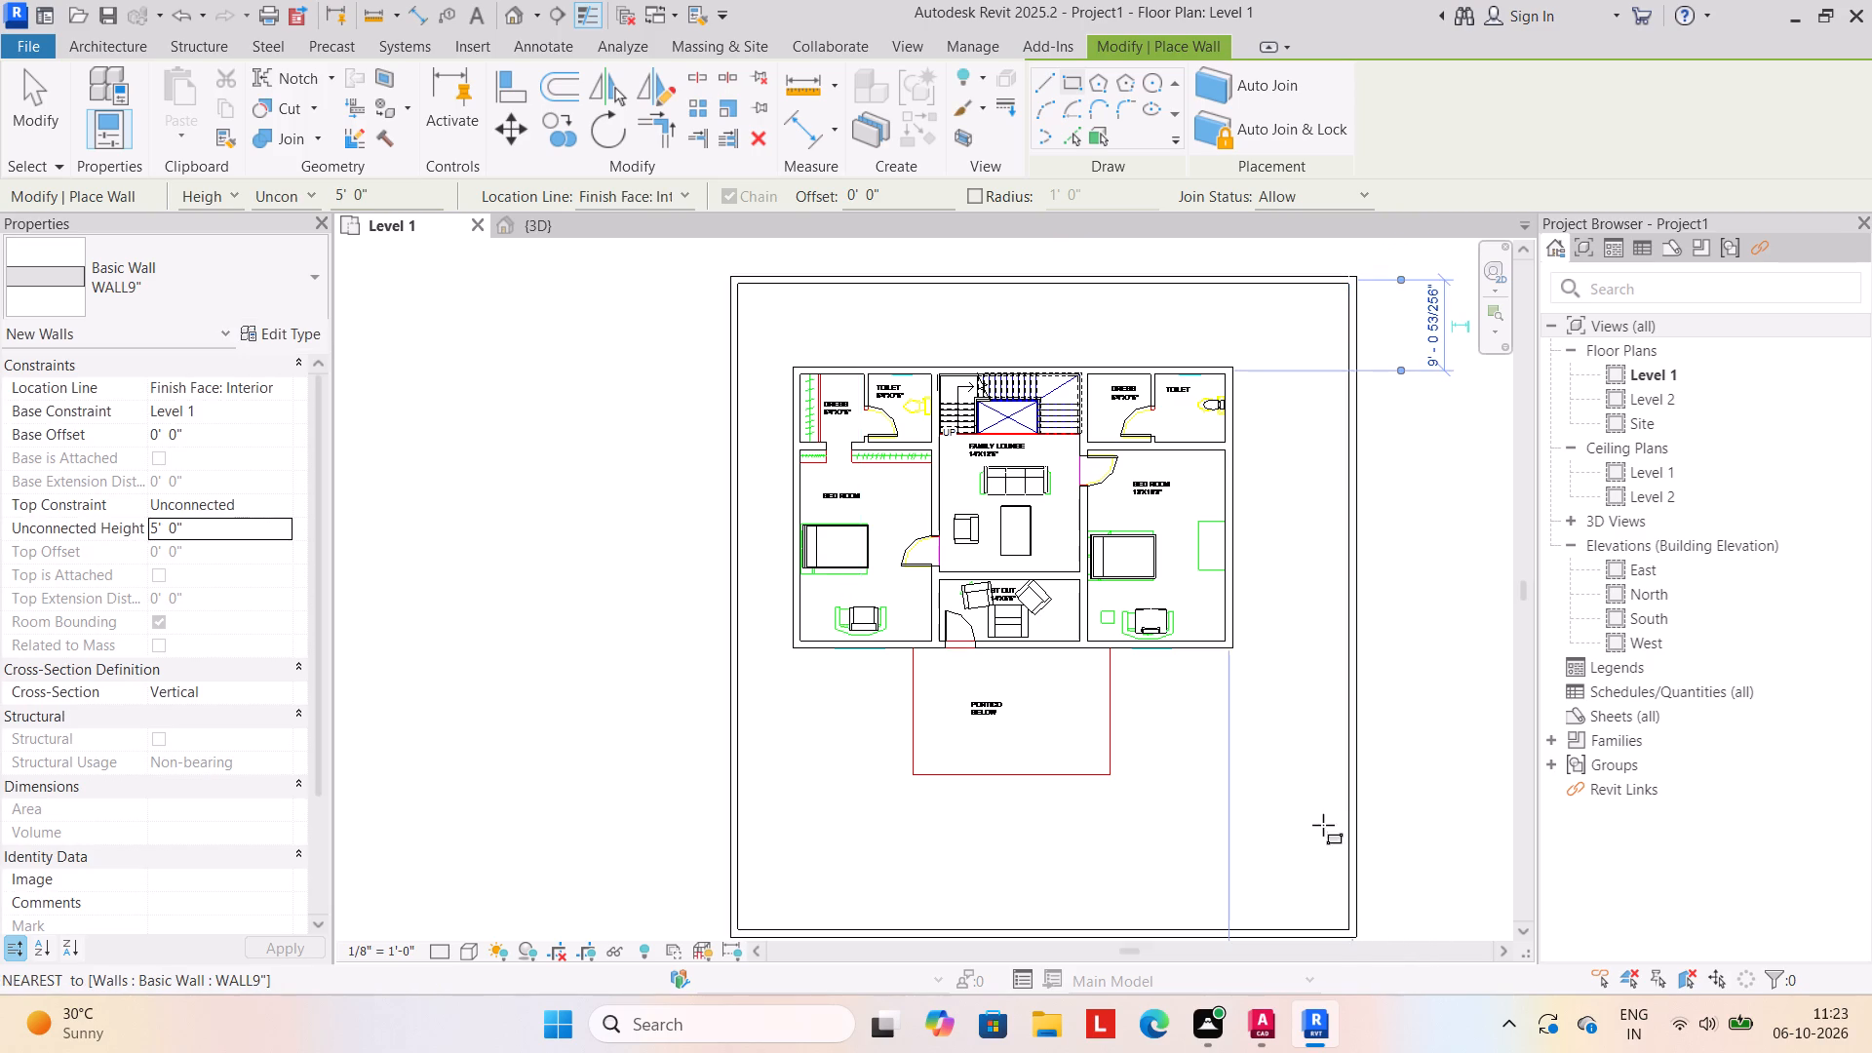
scroll(1311, 804, "down", 2)
middle_click_drag(1304, 786, 1253, 628)
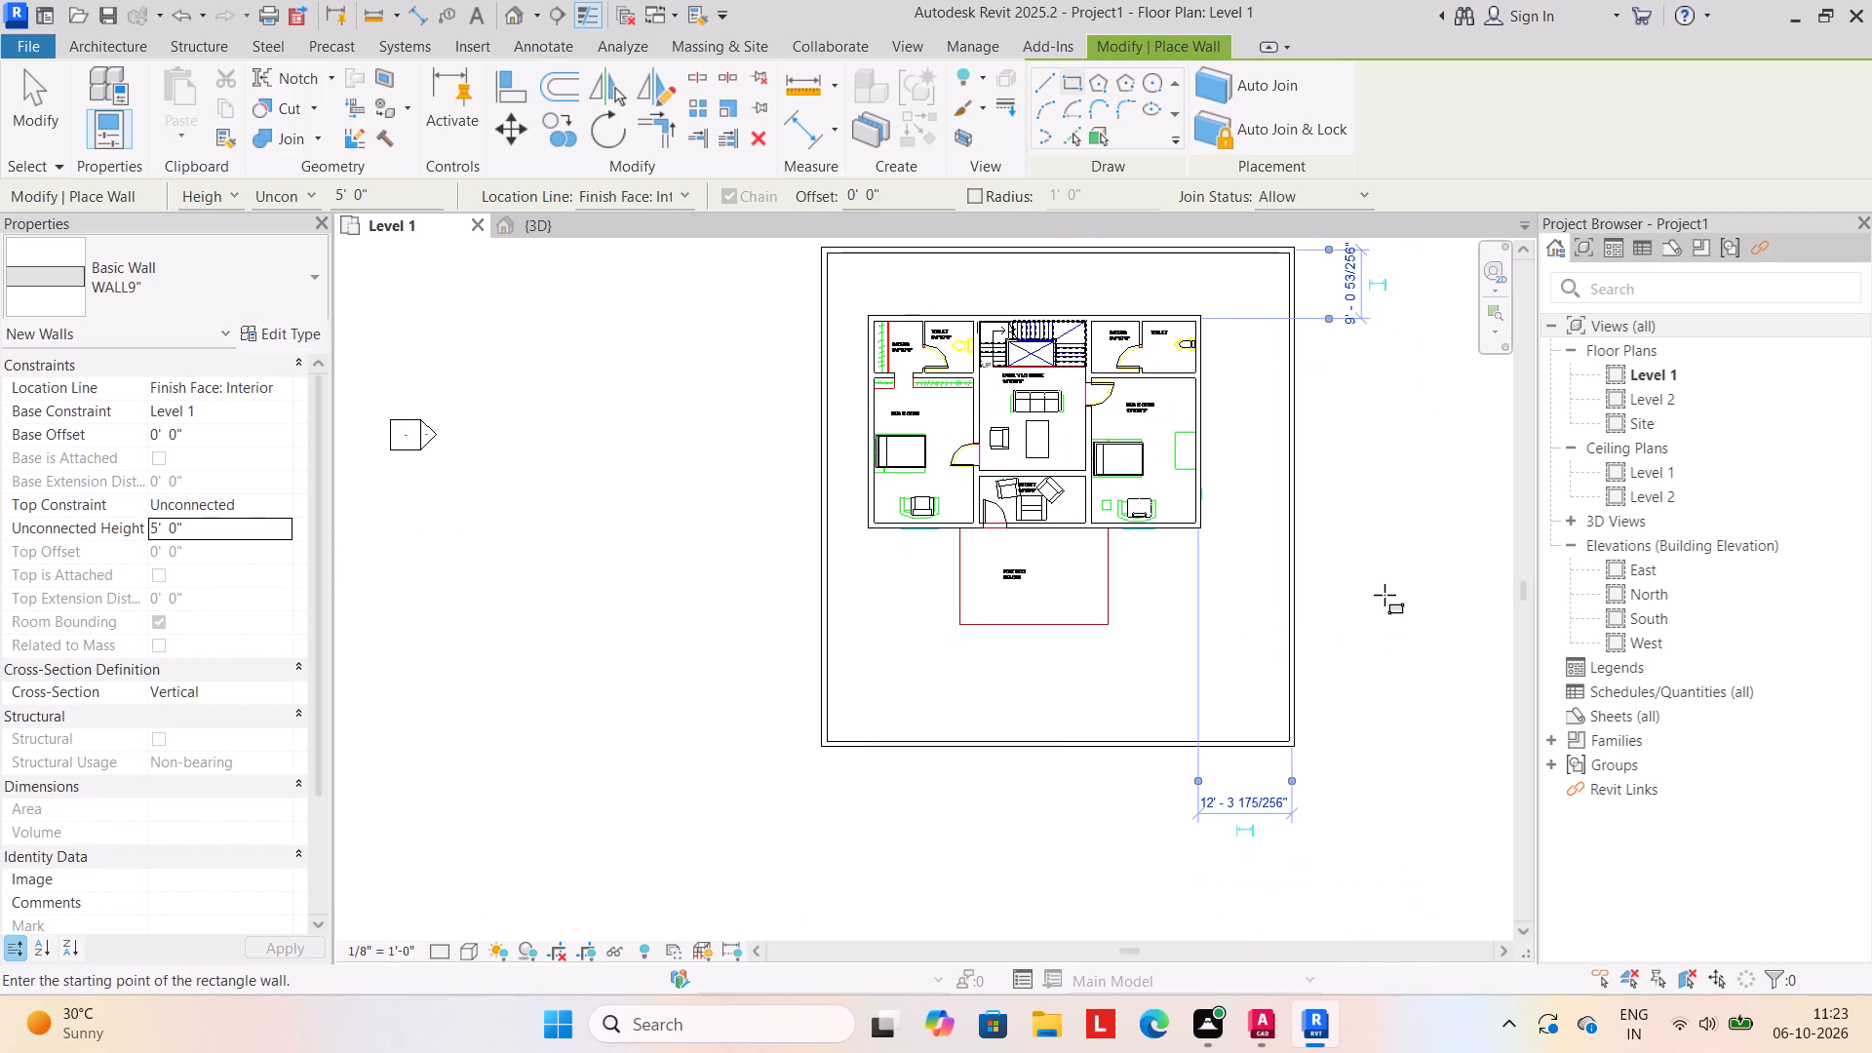
key("Escape")
scroll(1386, 625, "down", 1)
key("Escape")
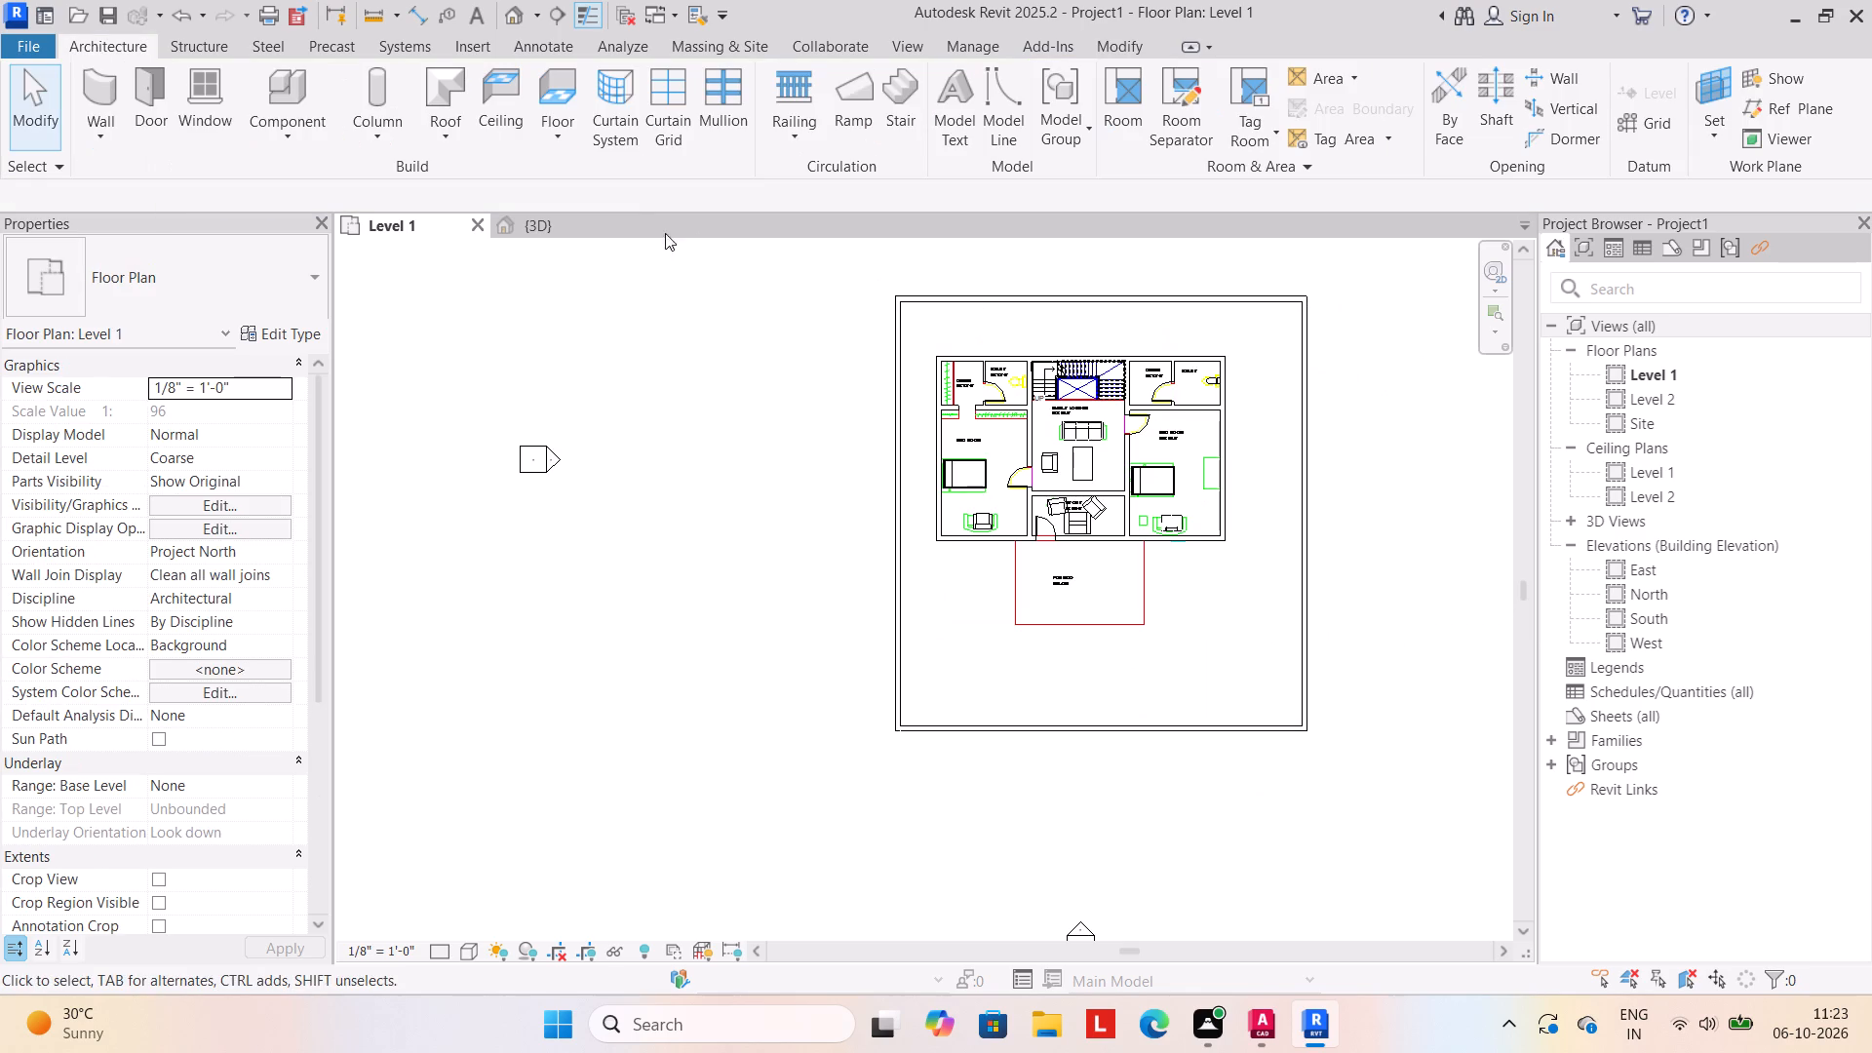
In the 3D view, split the front boundary wall at two points with Delete Inner Segment on, opening an entrance gap before the portico.
left_click(575, 227)
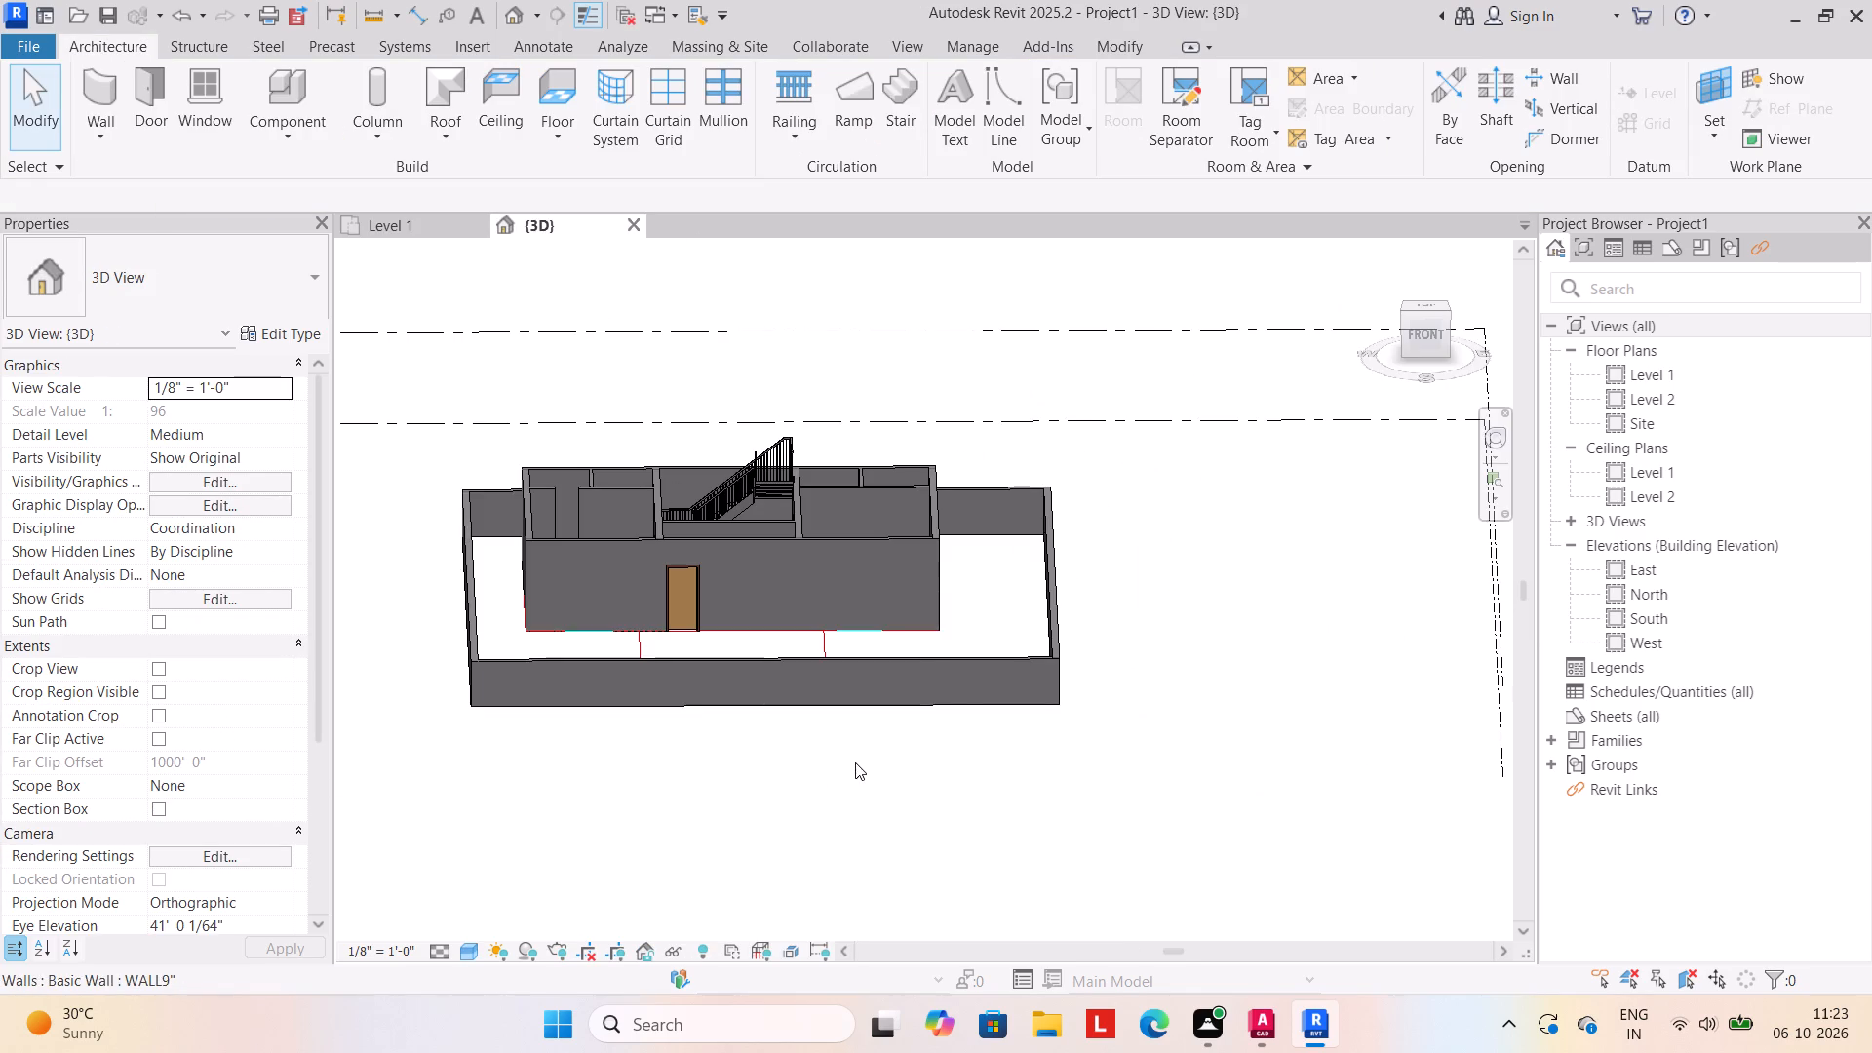
scroll(855, 762, "down", 1)
middle_click_drag(870, 751, 1083, 709)
middle_click_drag(1083, 799, 1020, 907, "shift")
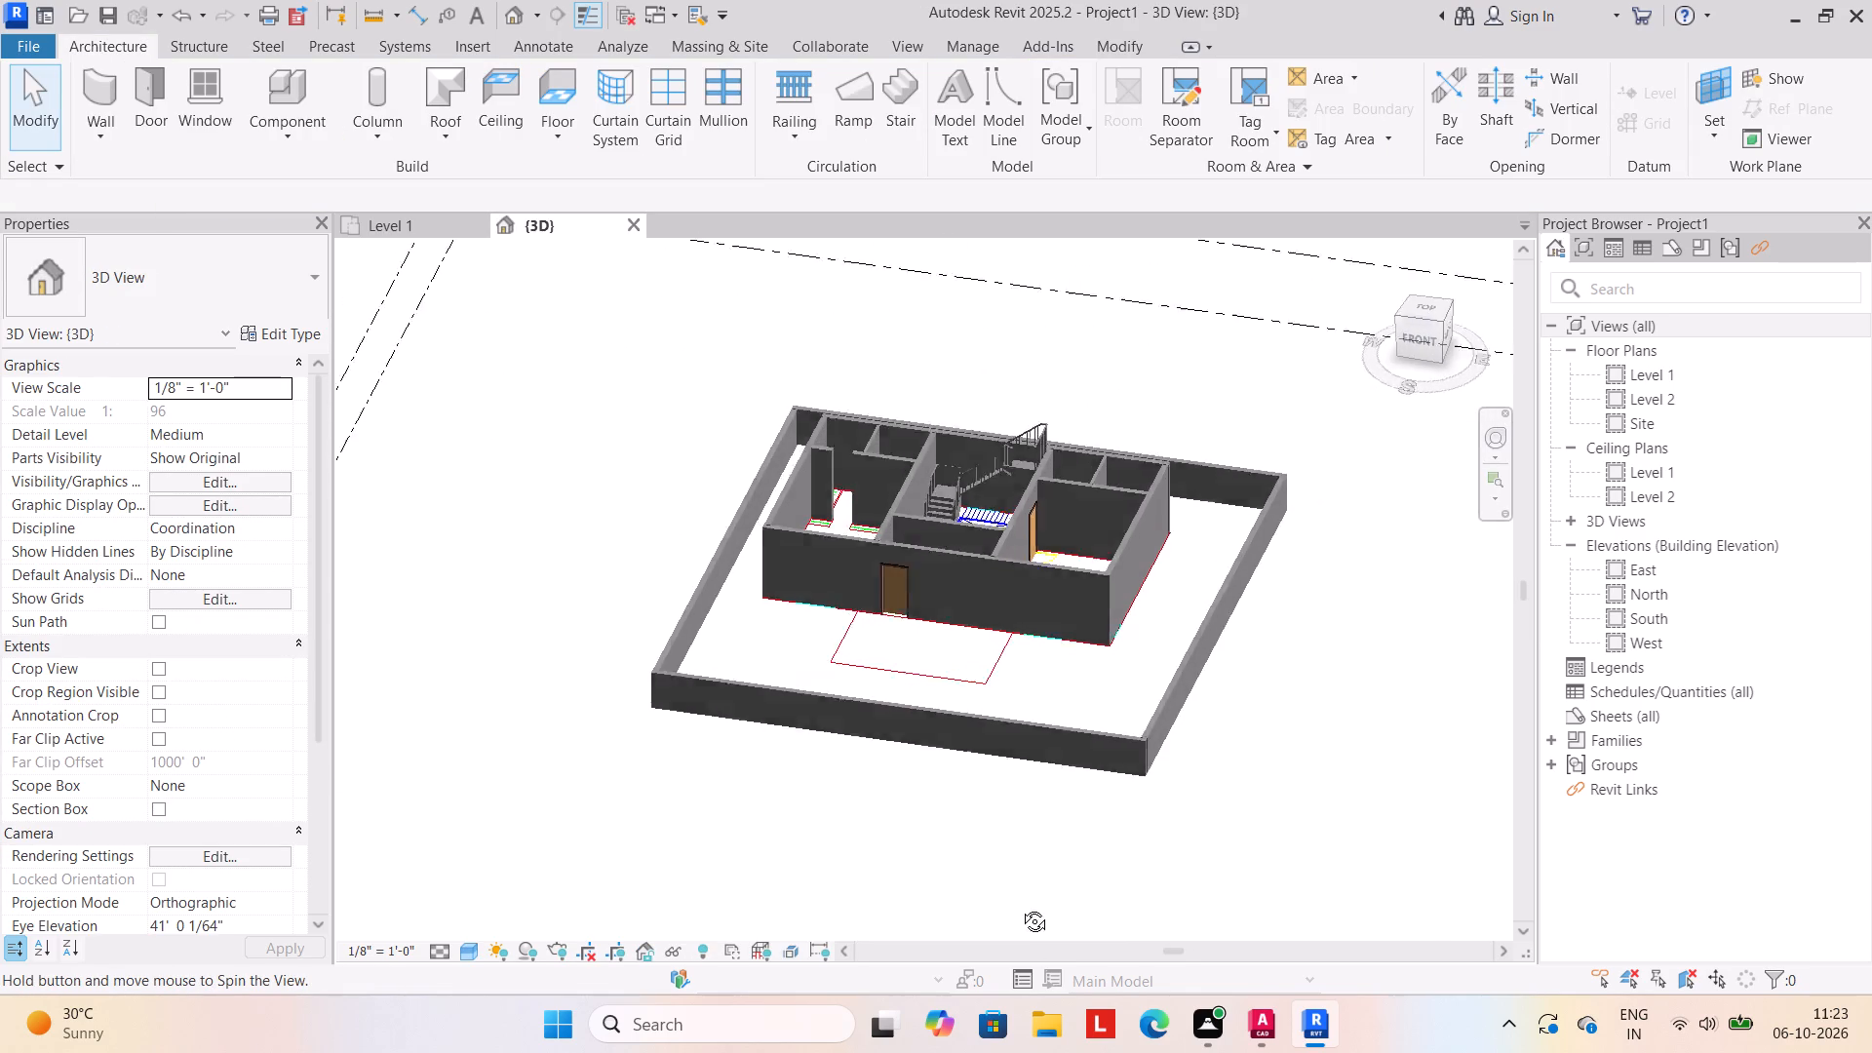
middle_click_drag(1020, 907, 1062, 803, "shift")
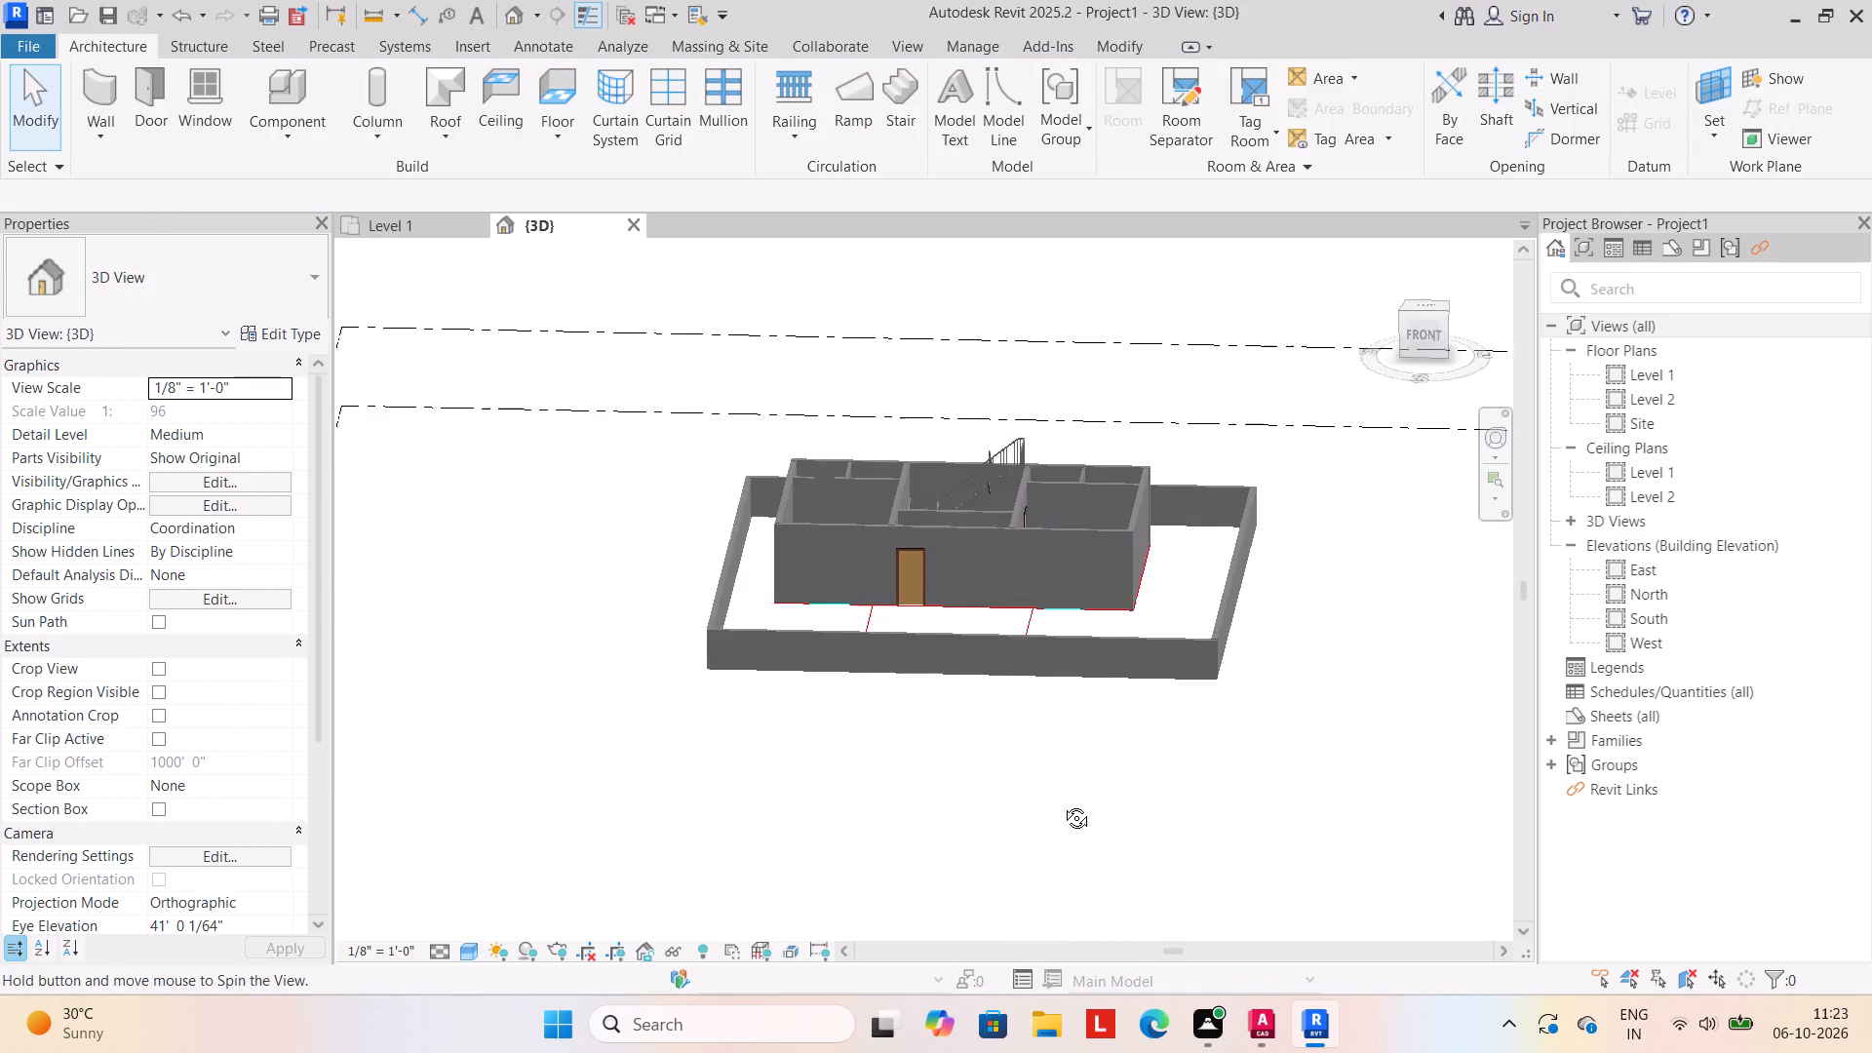
middle_click_drag(1062, 803, 1061, 798, "shift")
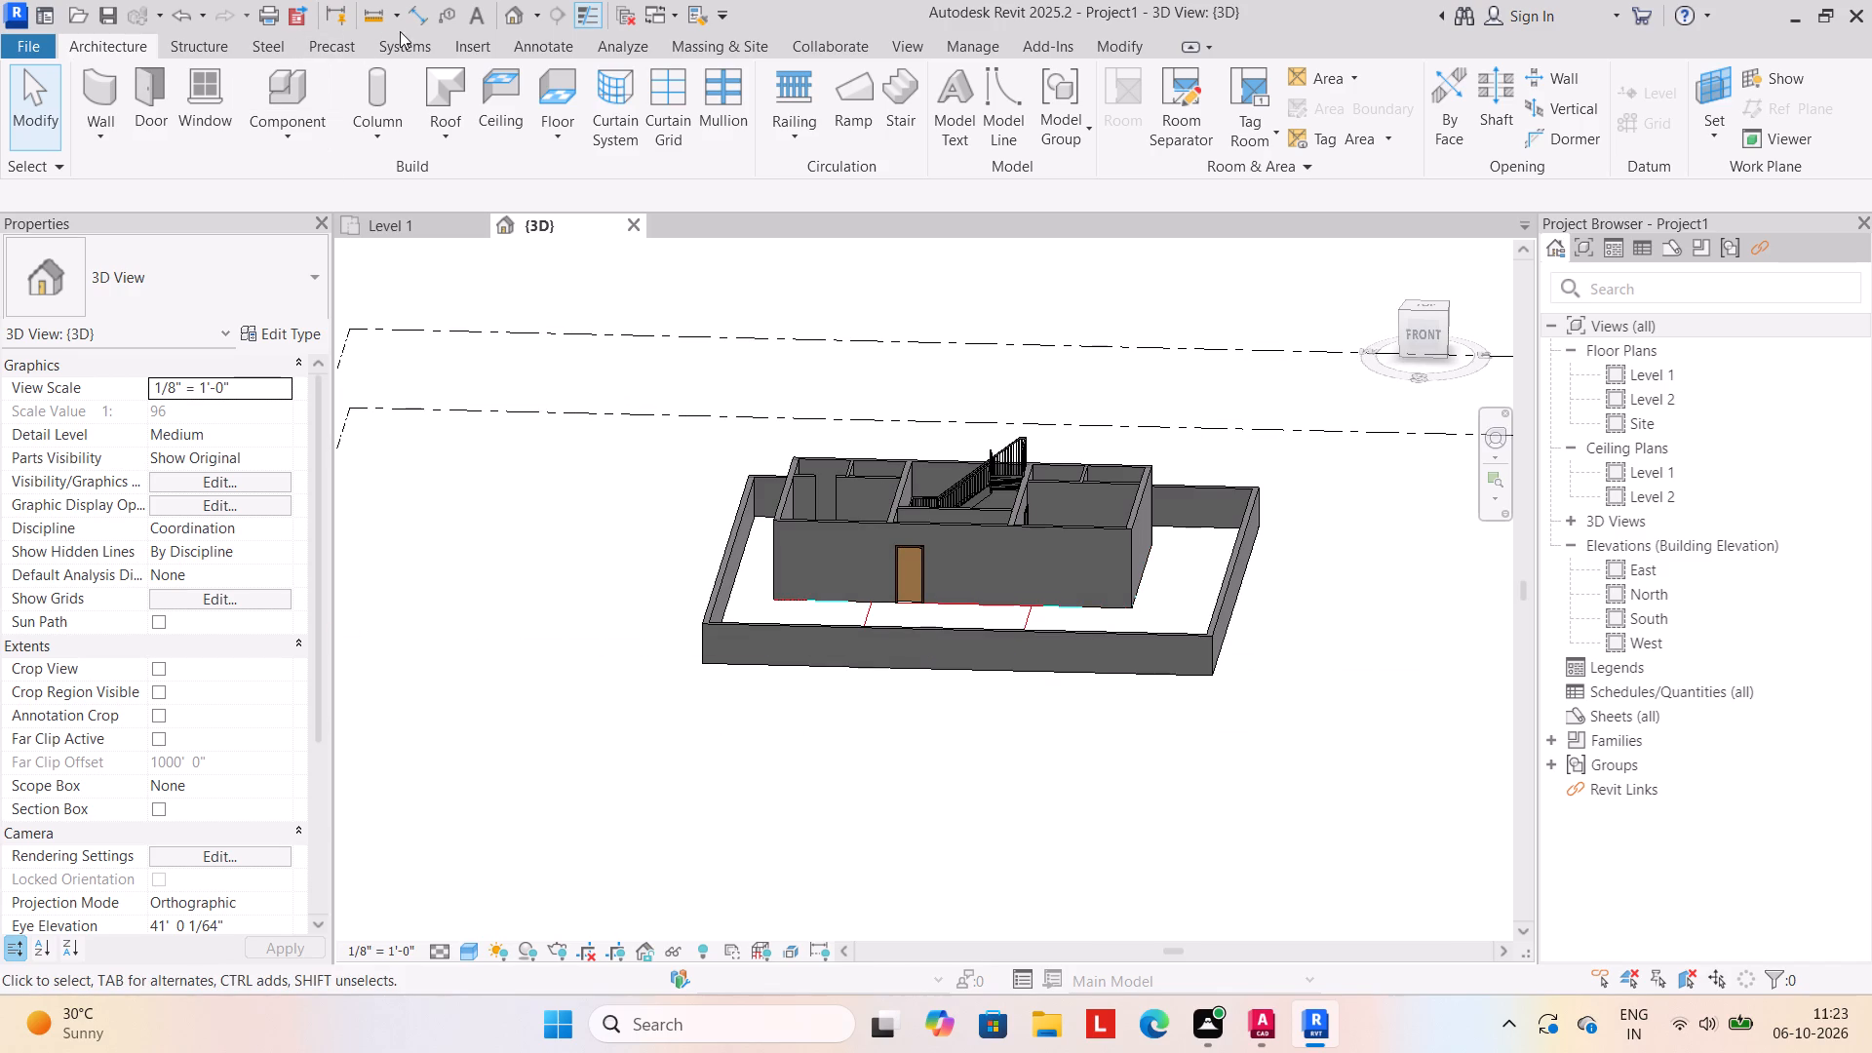
left_click(1104, 49)
left_click(697, 75)
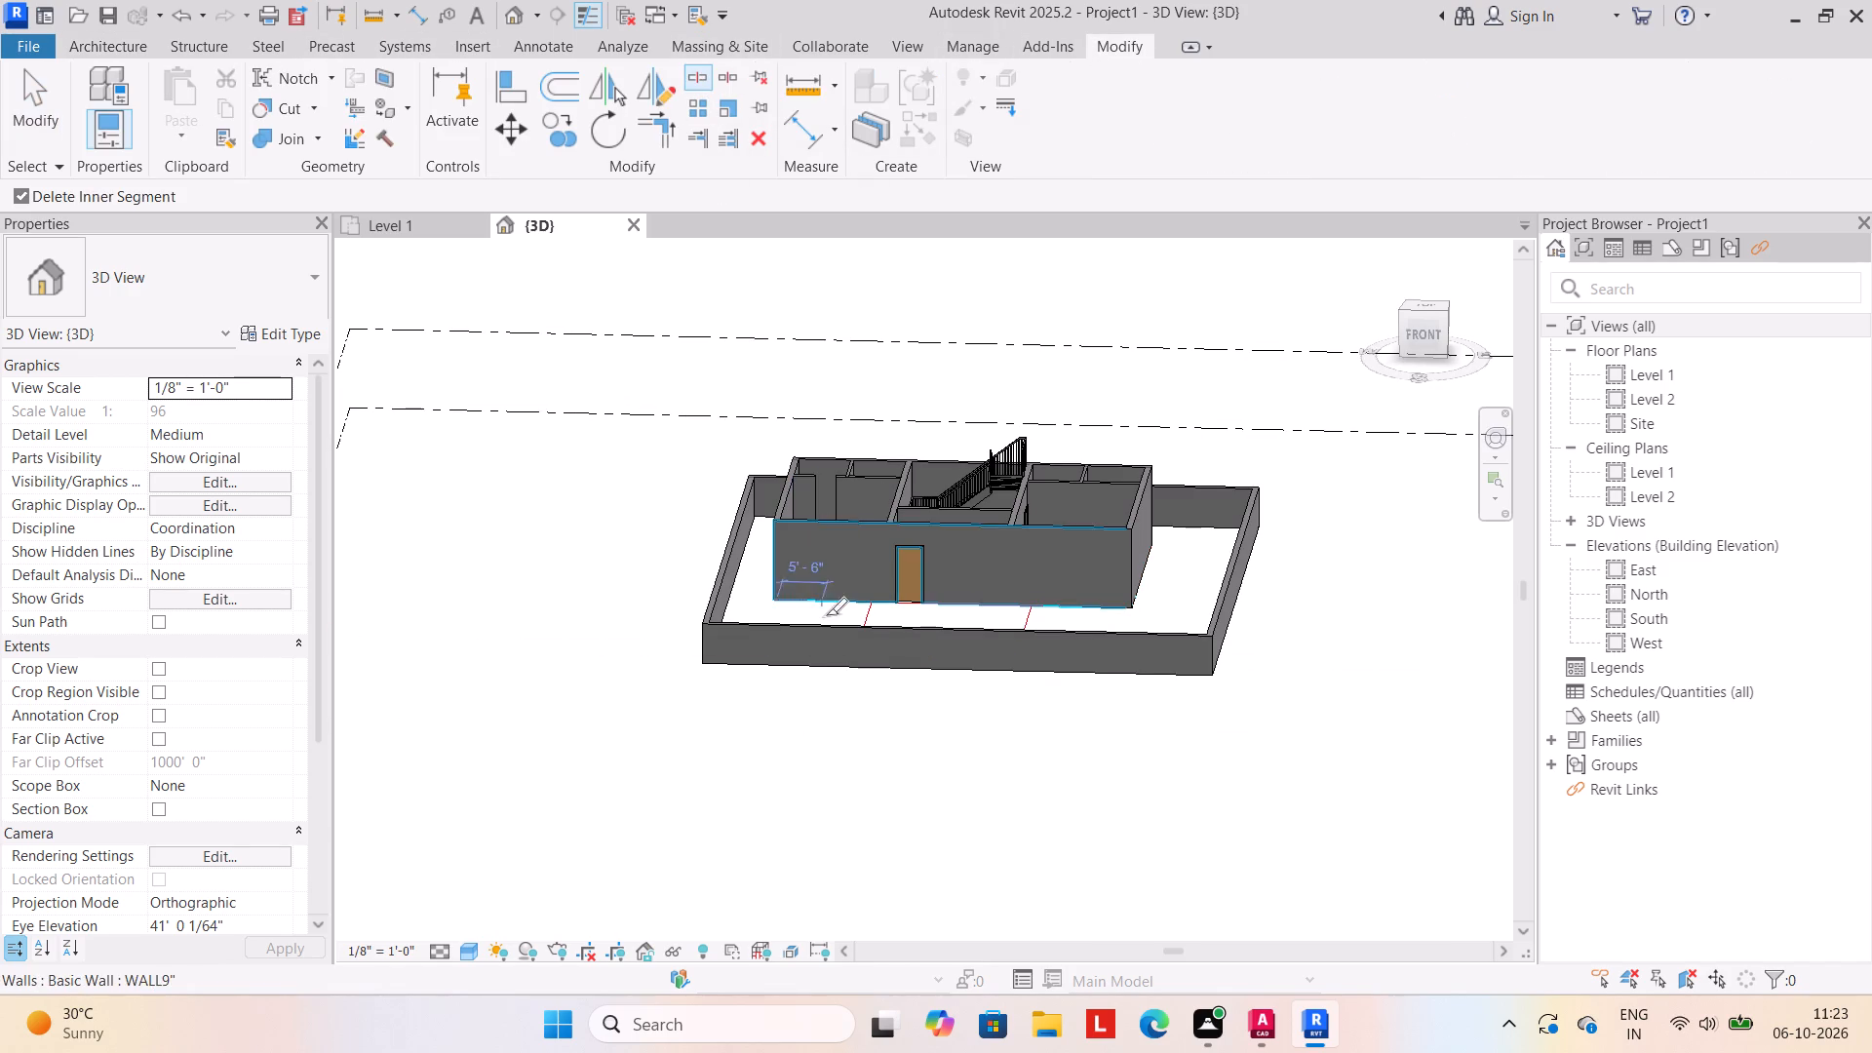
left_click(832, 625)
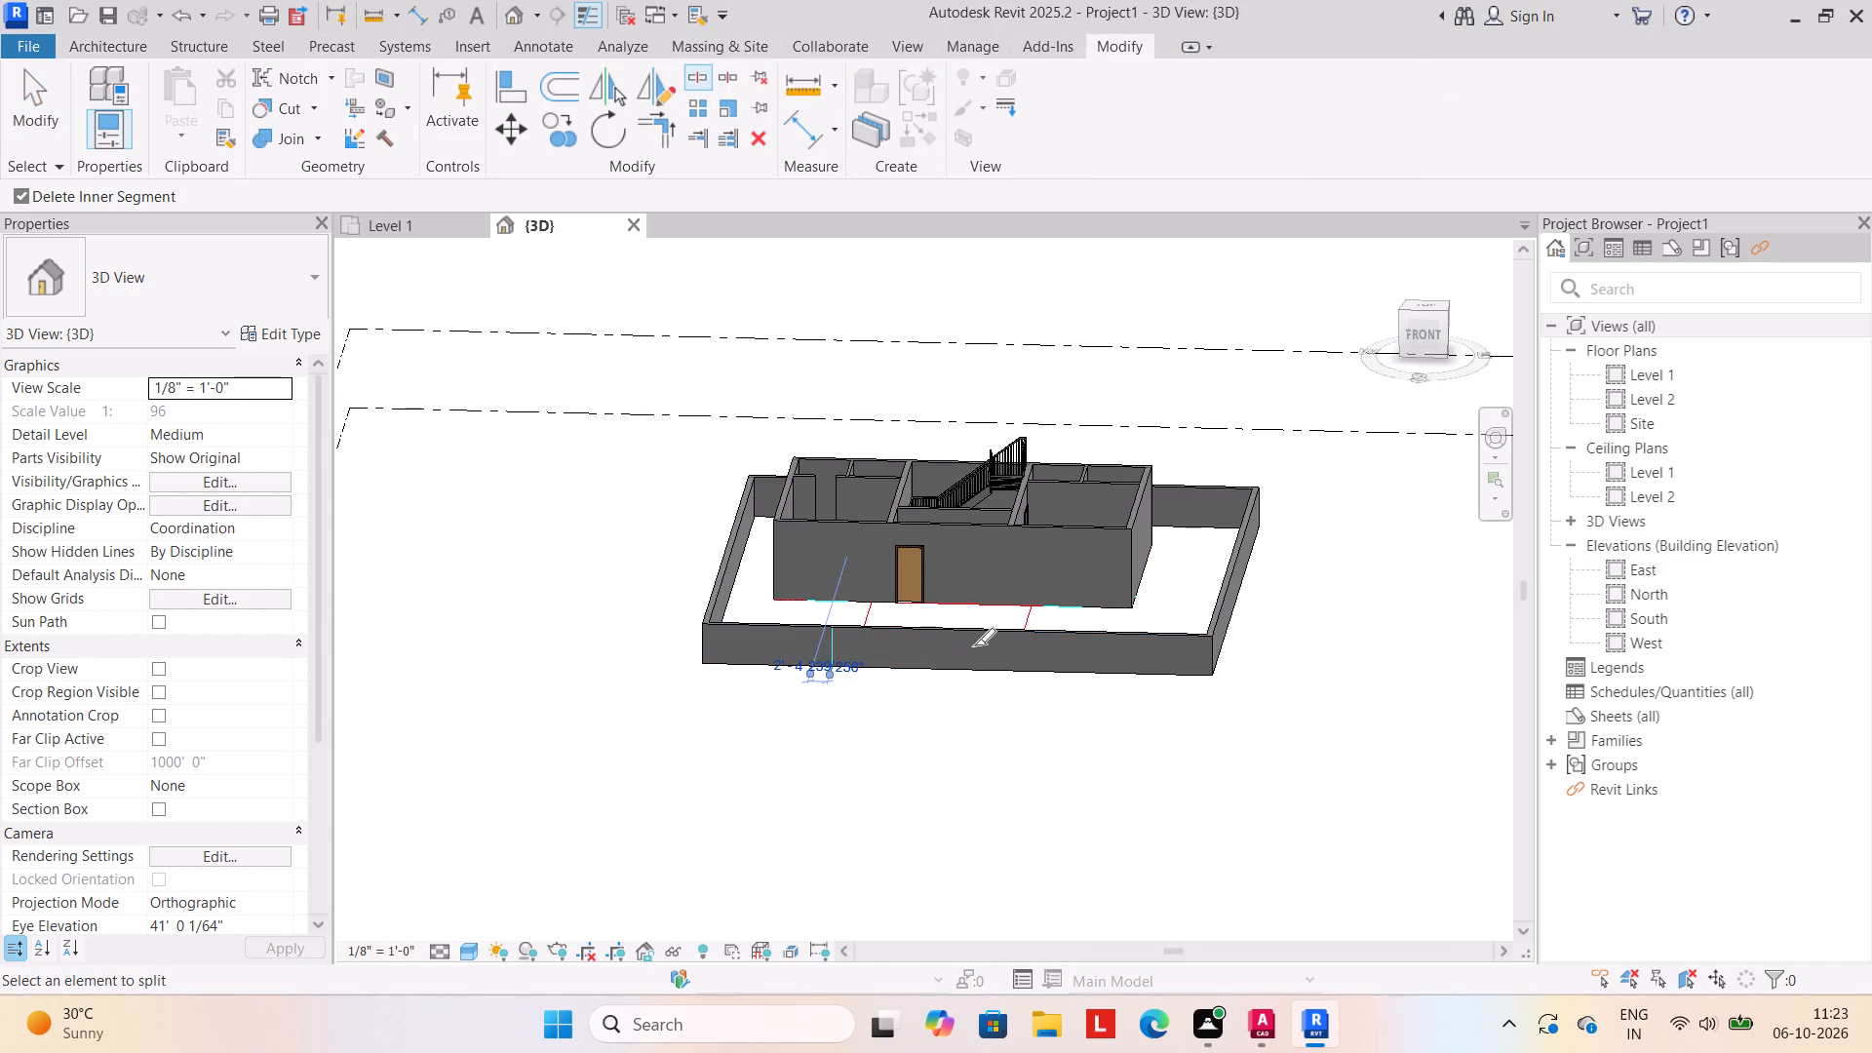
left_click(1030, 629)
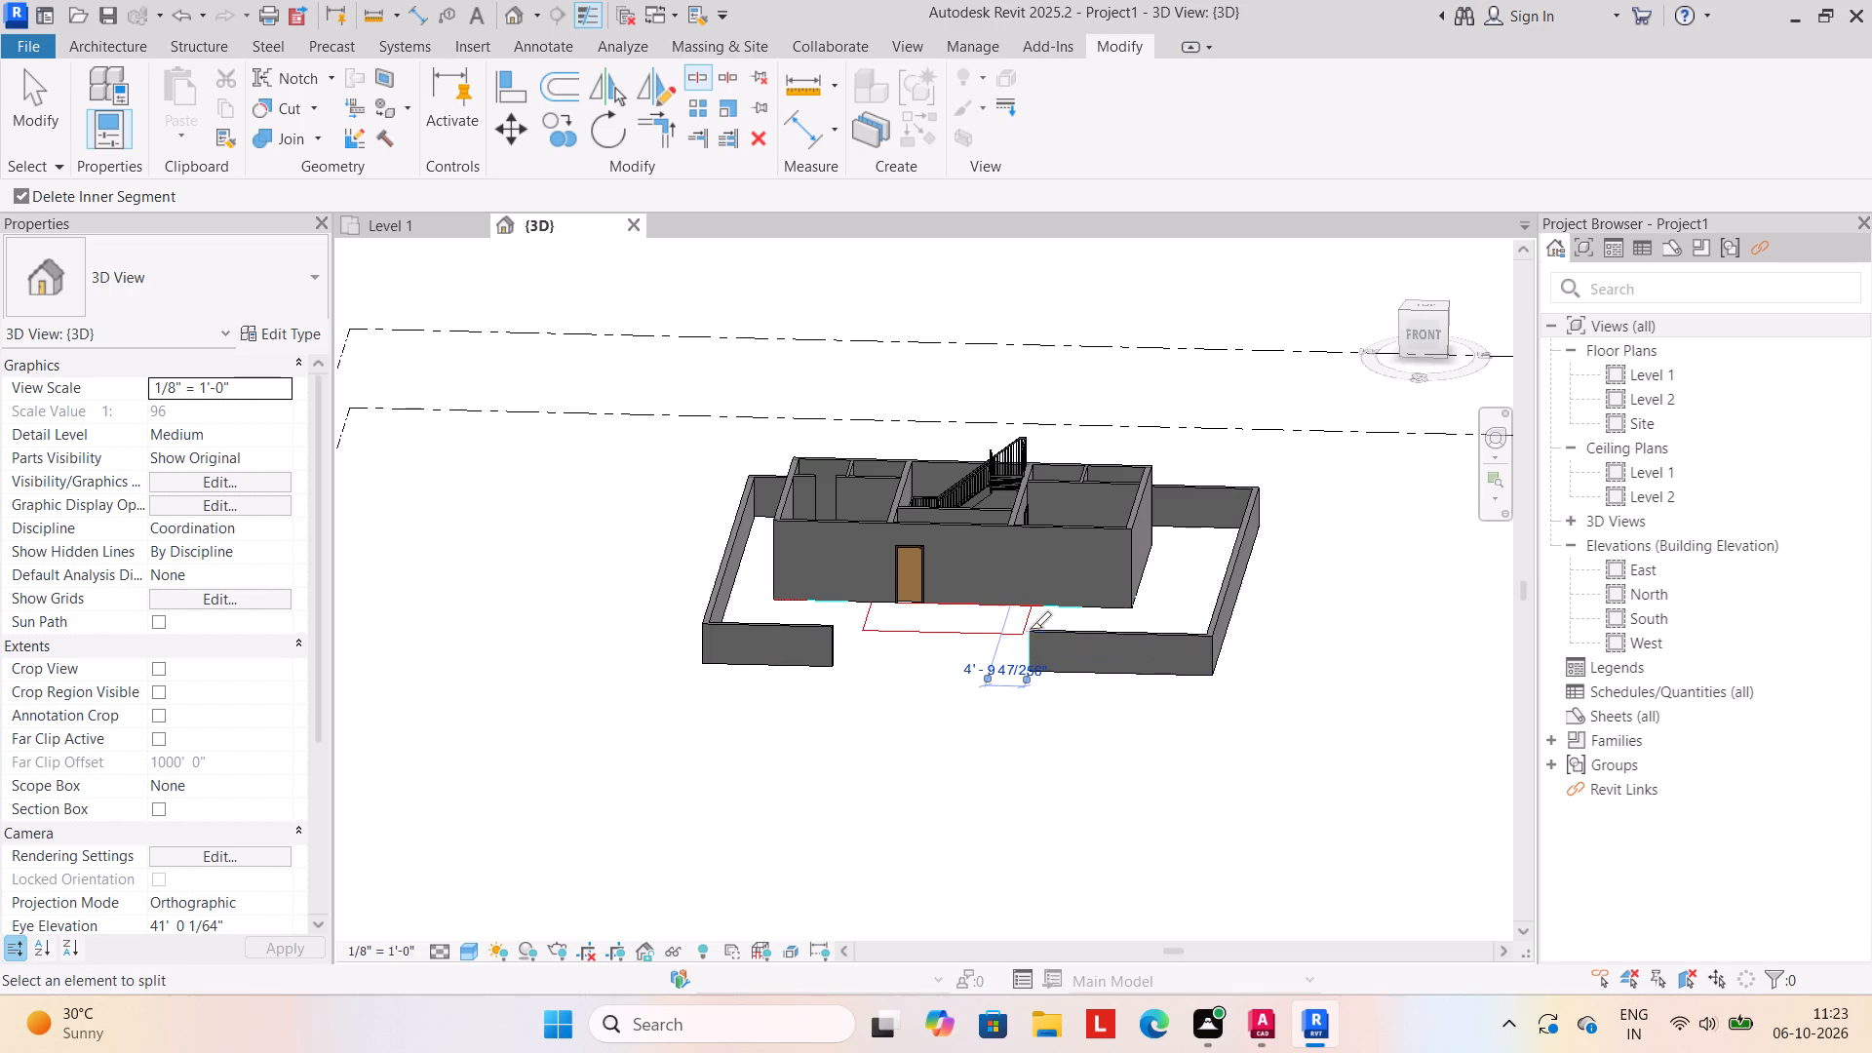
scroll(880, 780, "down", 1)
key("Escape")
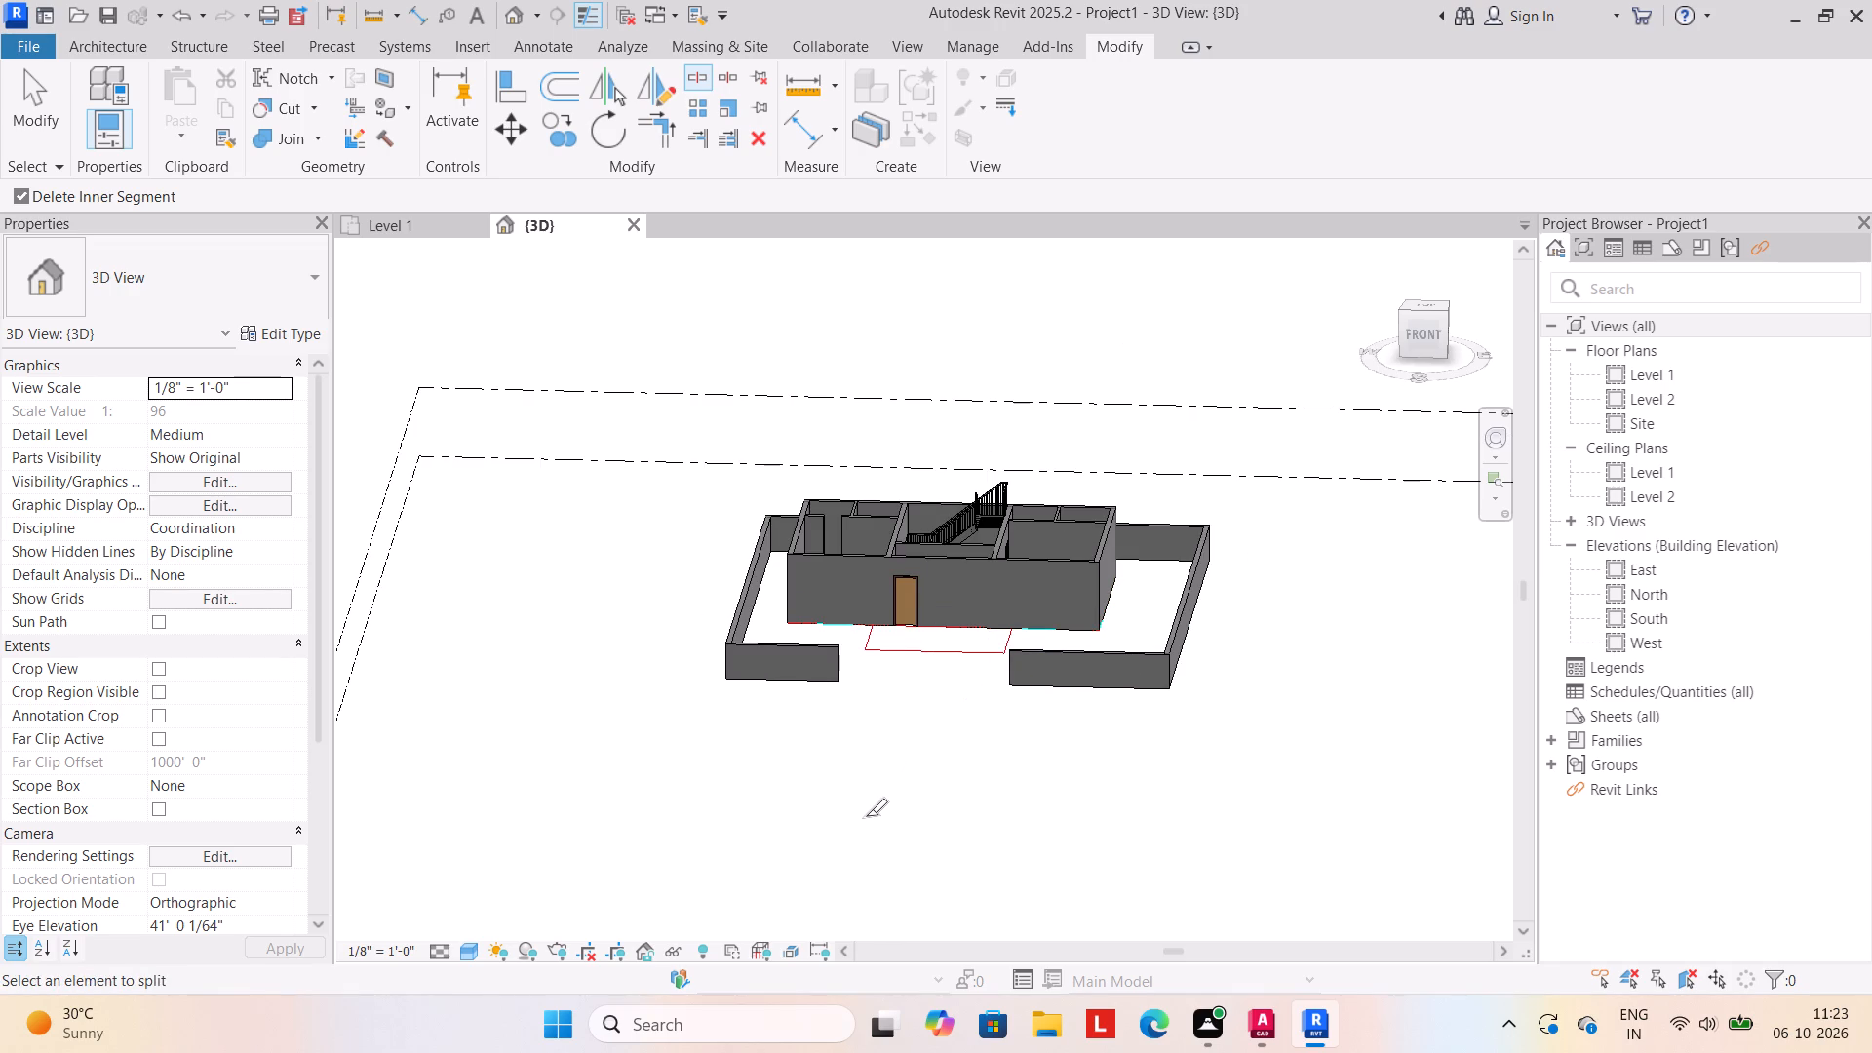
middle_click_drag(880, 843, 955, 787, "shift")
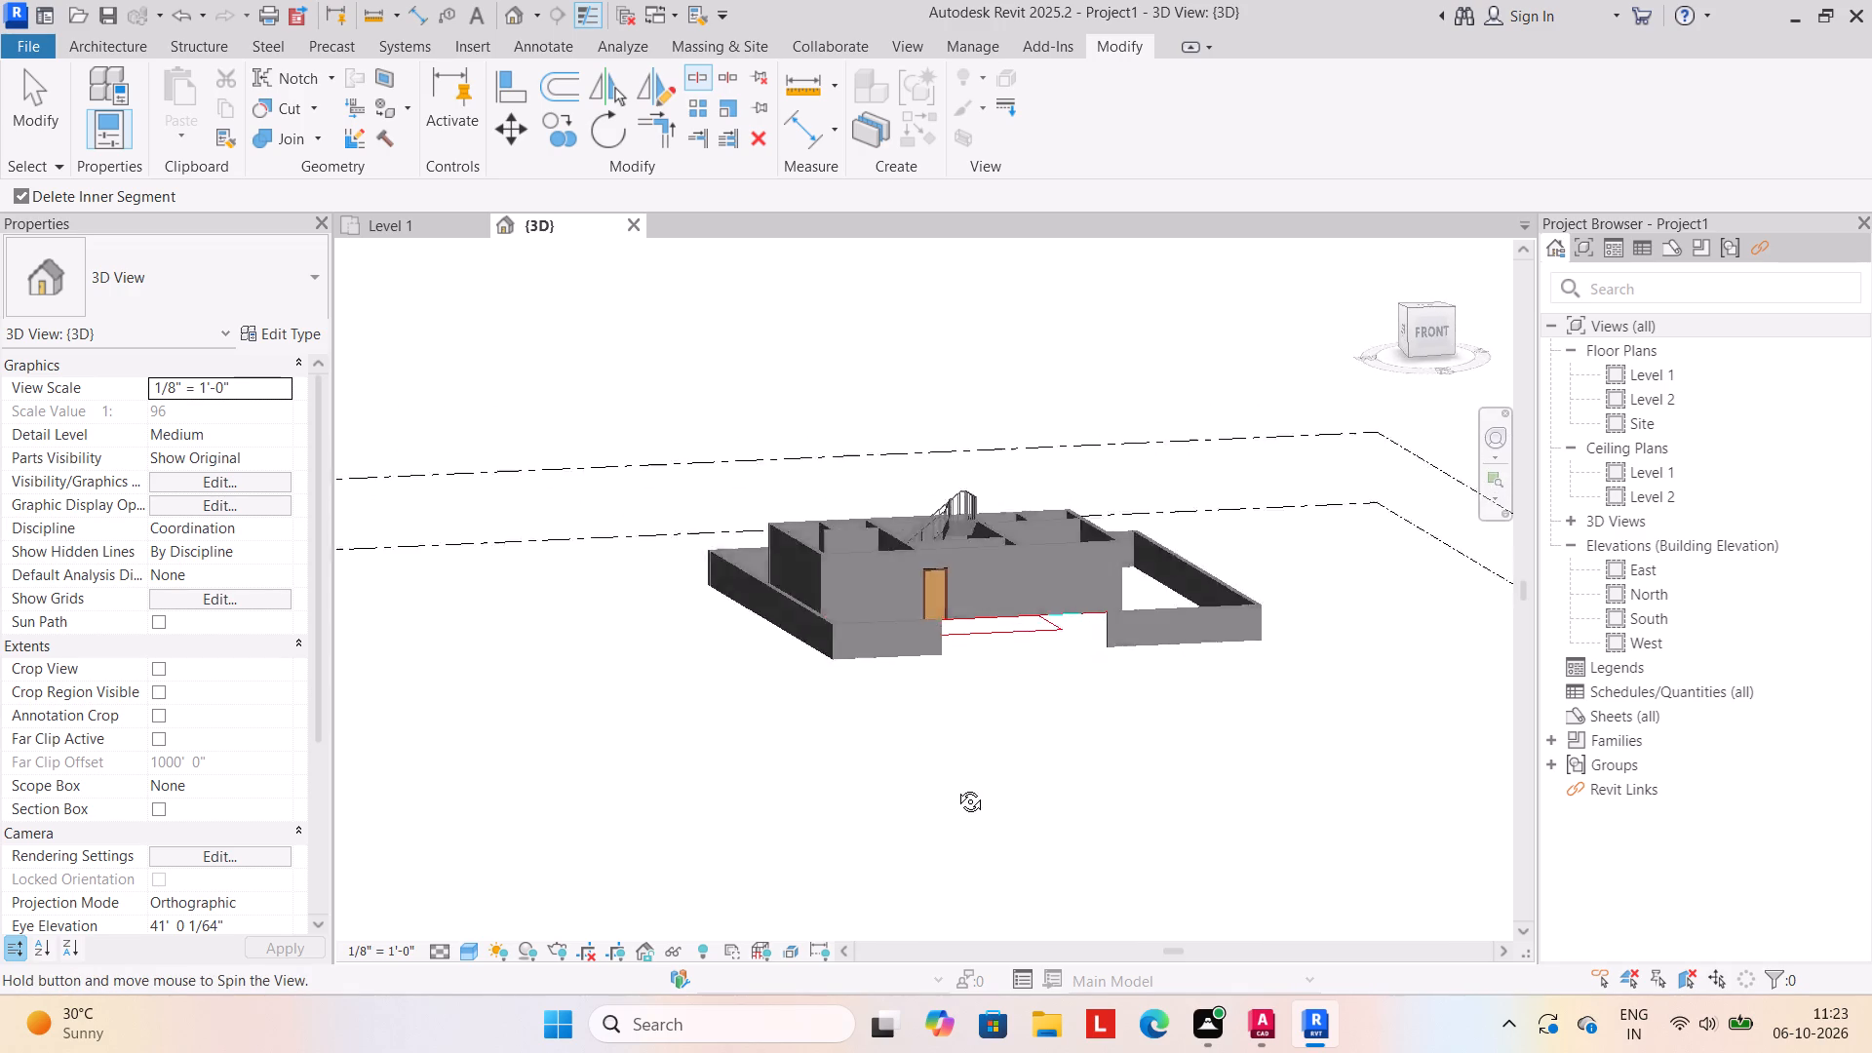
middle_click_drag(955, 787, 892, 827, "shift")
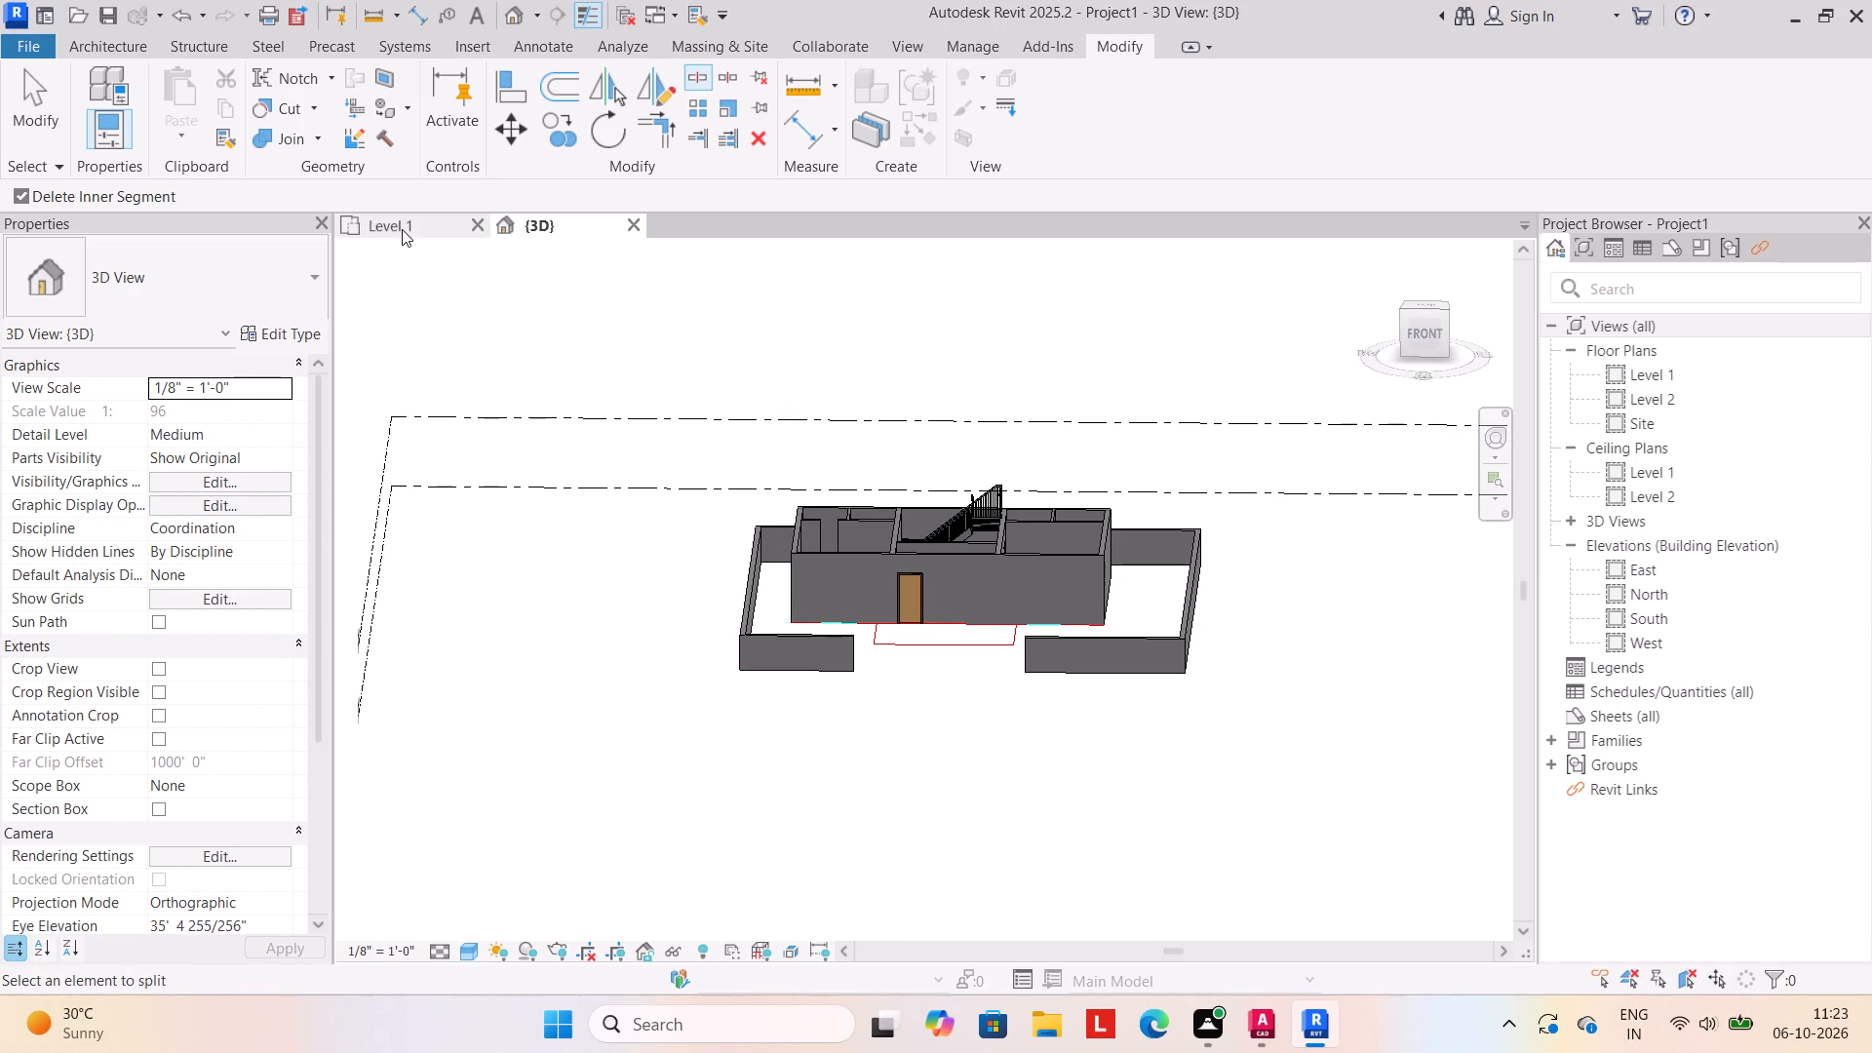
key("Escape")
Start an architectural floor on Level 1 and set the structure layer thickness of the Generic - 12" type to 6".
left_click(404, 225)
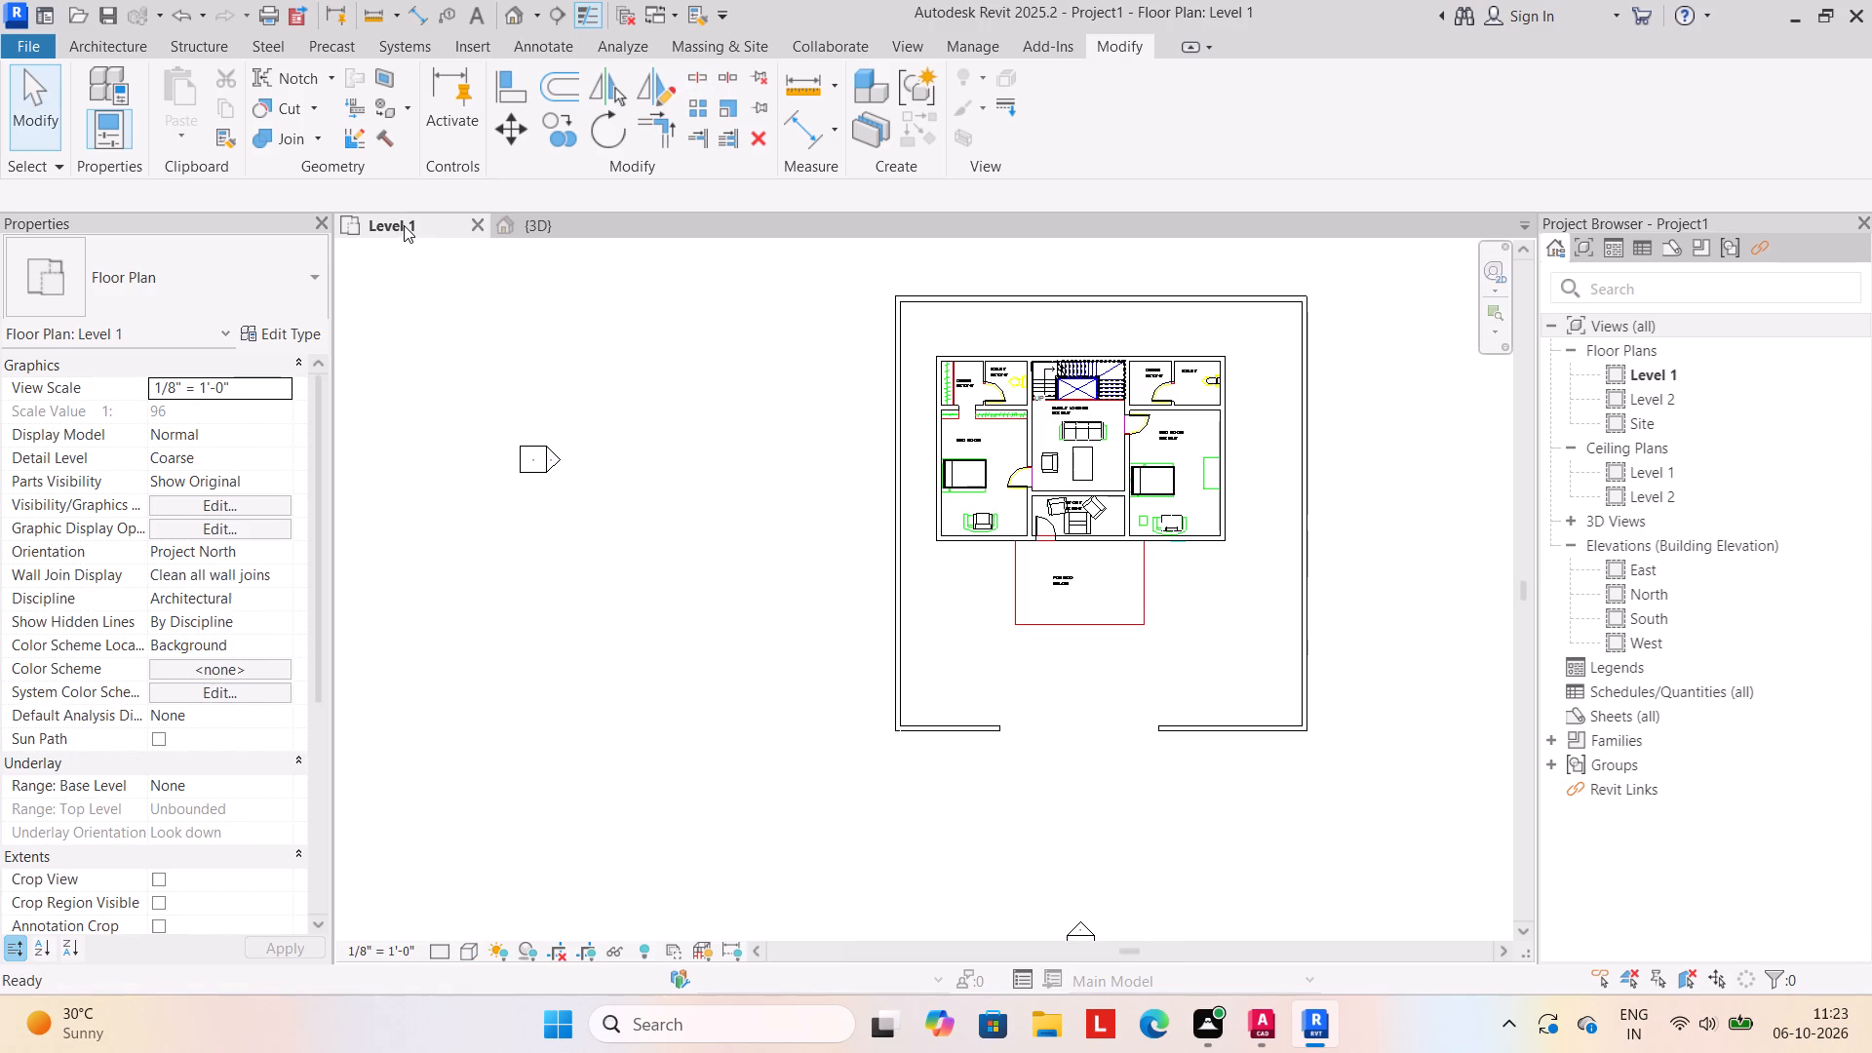
scroll(600, 529, "down", 1)
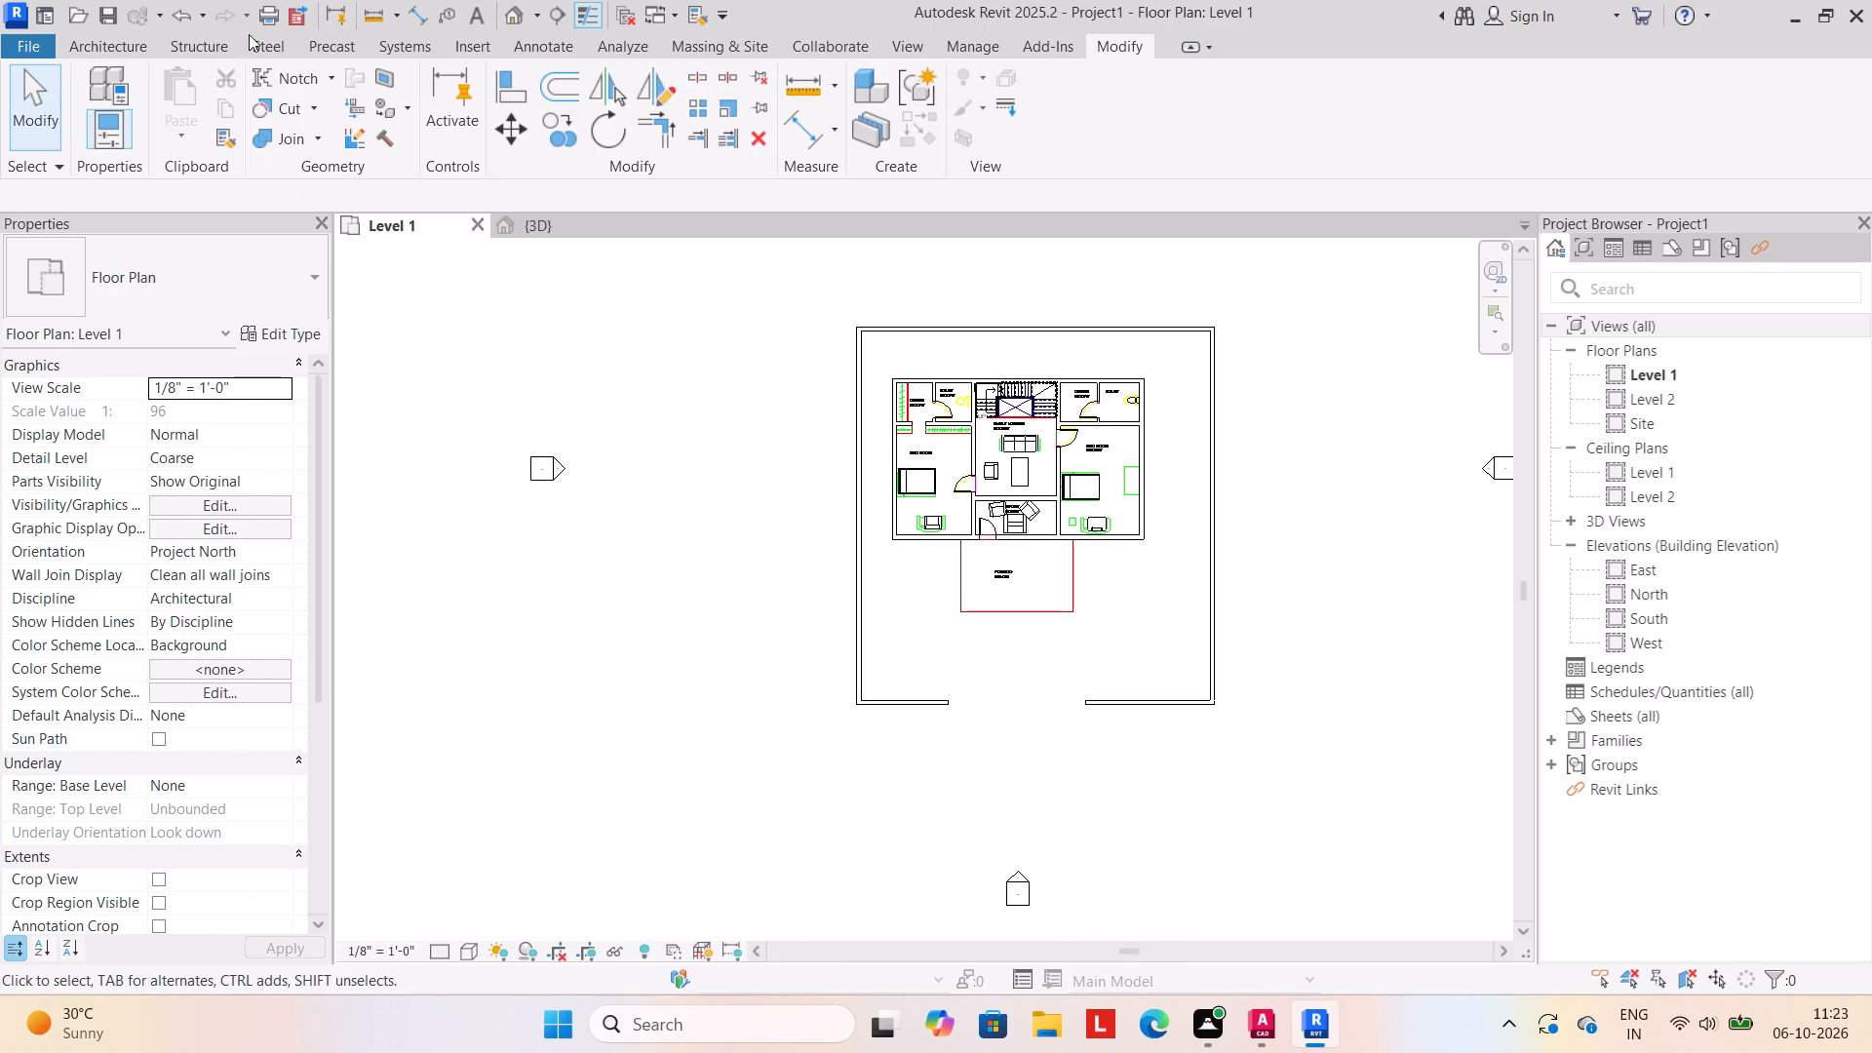
left_click(132, 49)
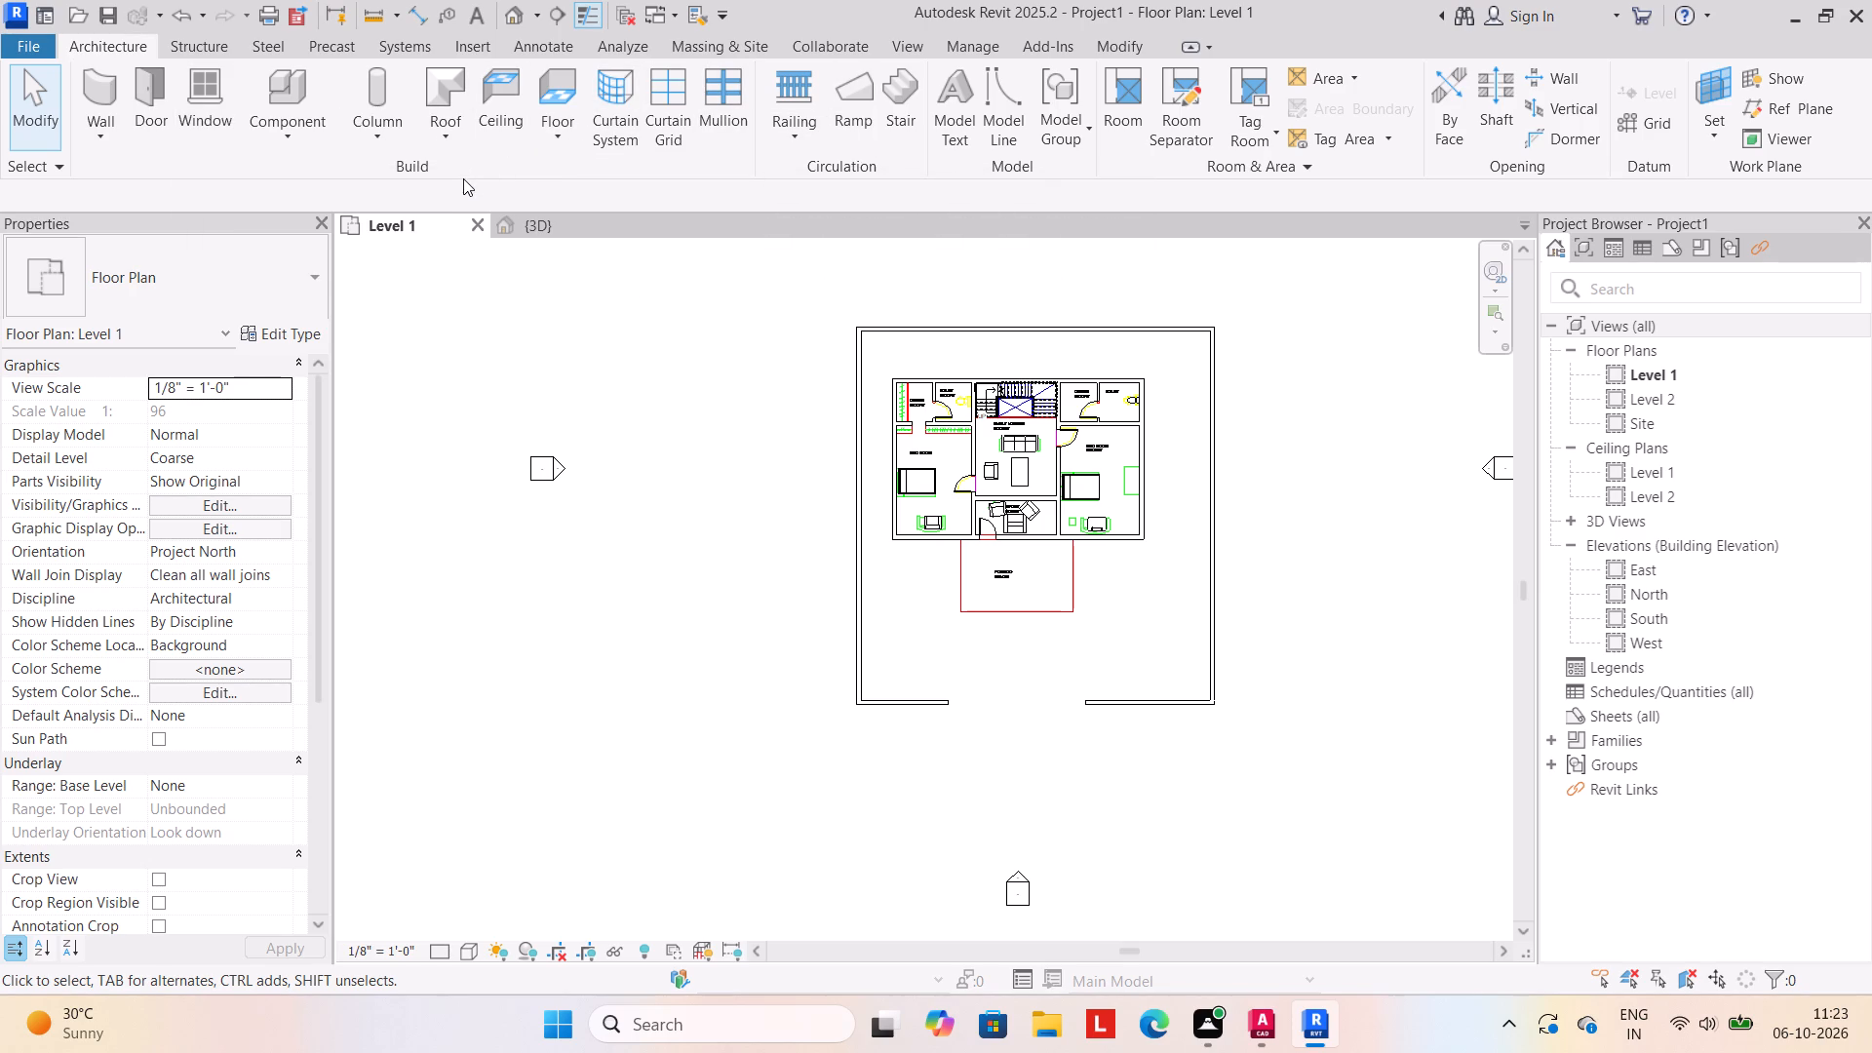
left_click(548, 134)
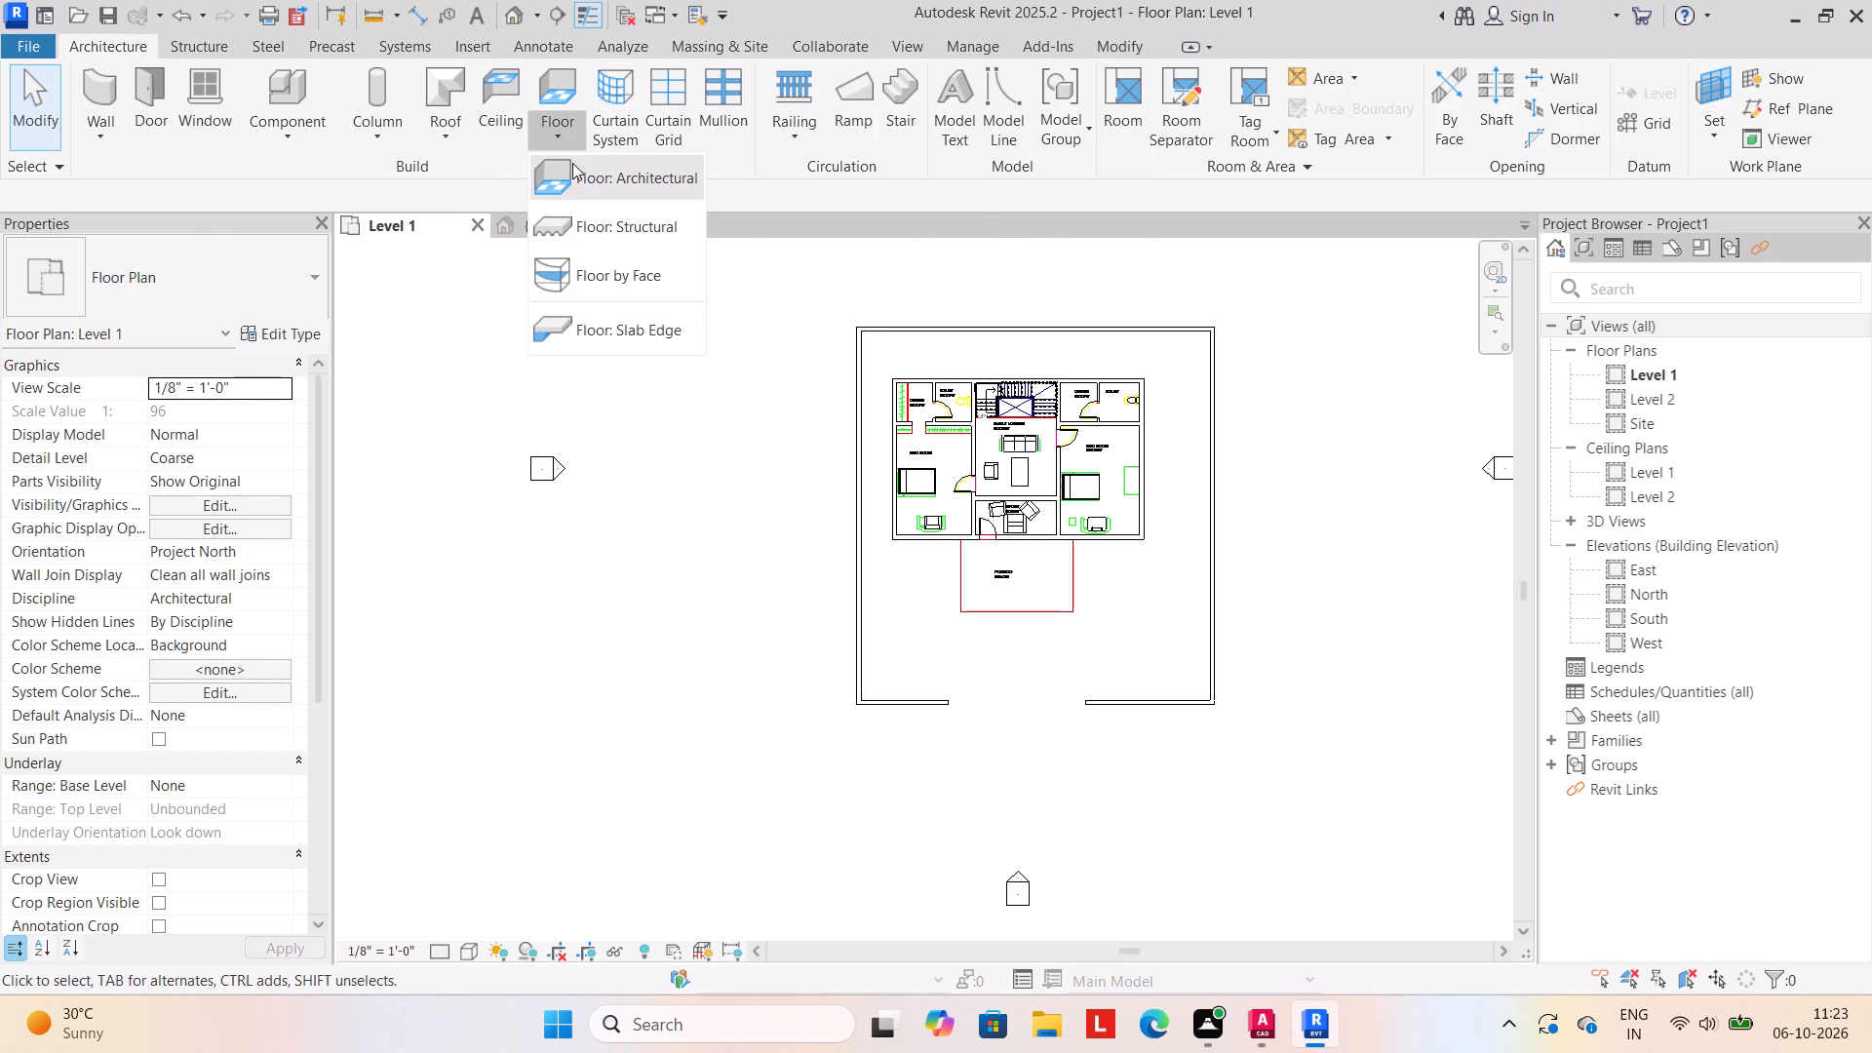
left_click(575, 173)
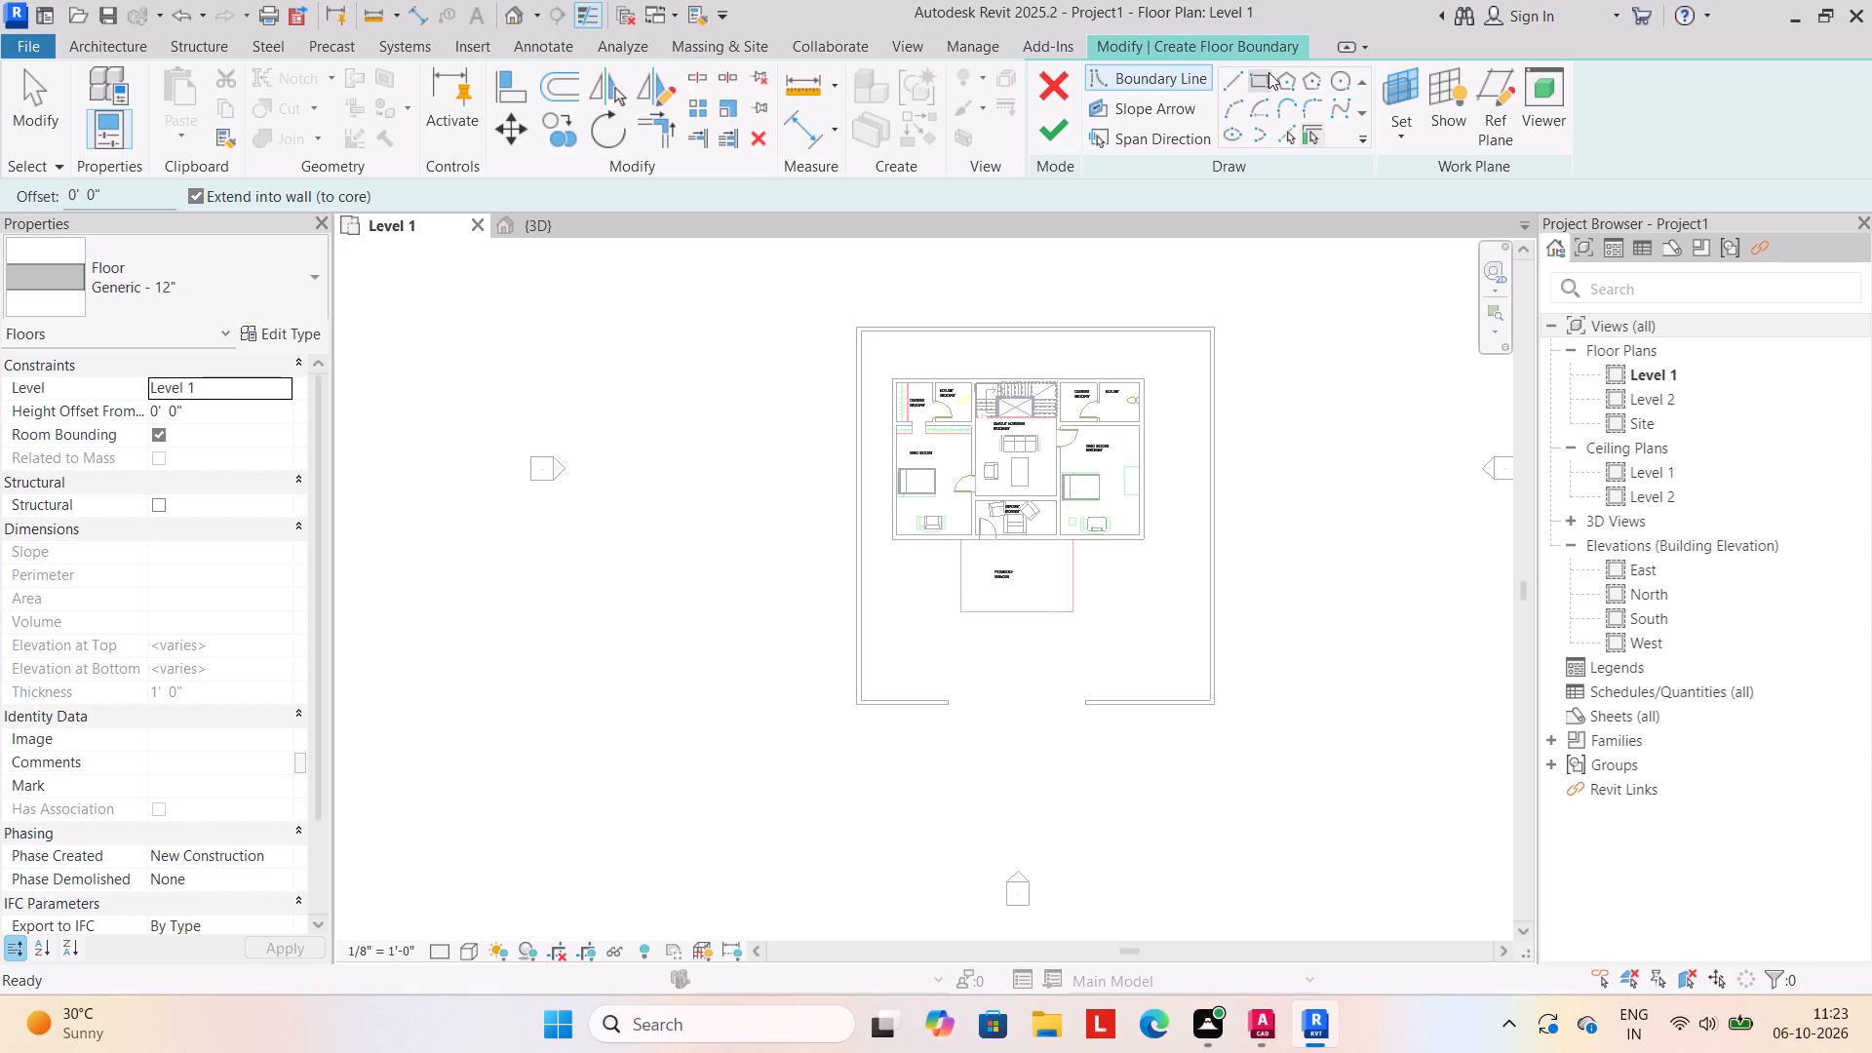
left_click(1268, 72)
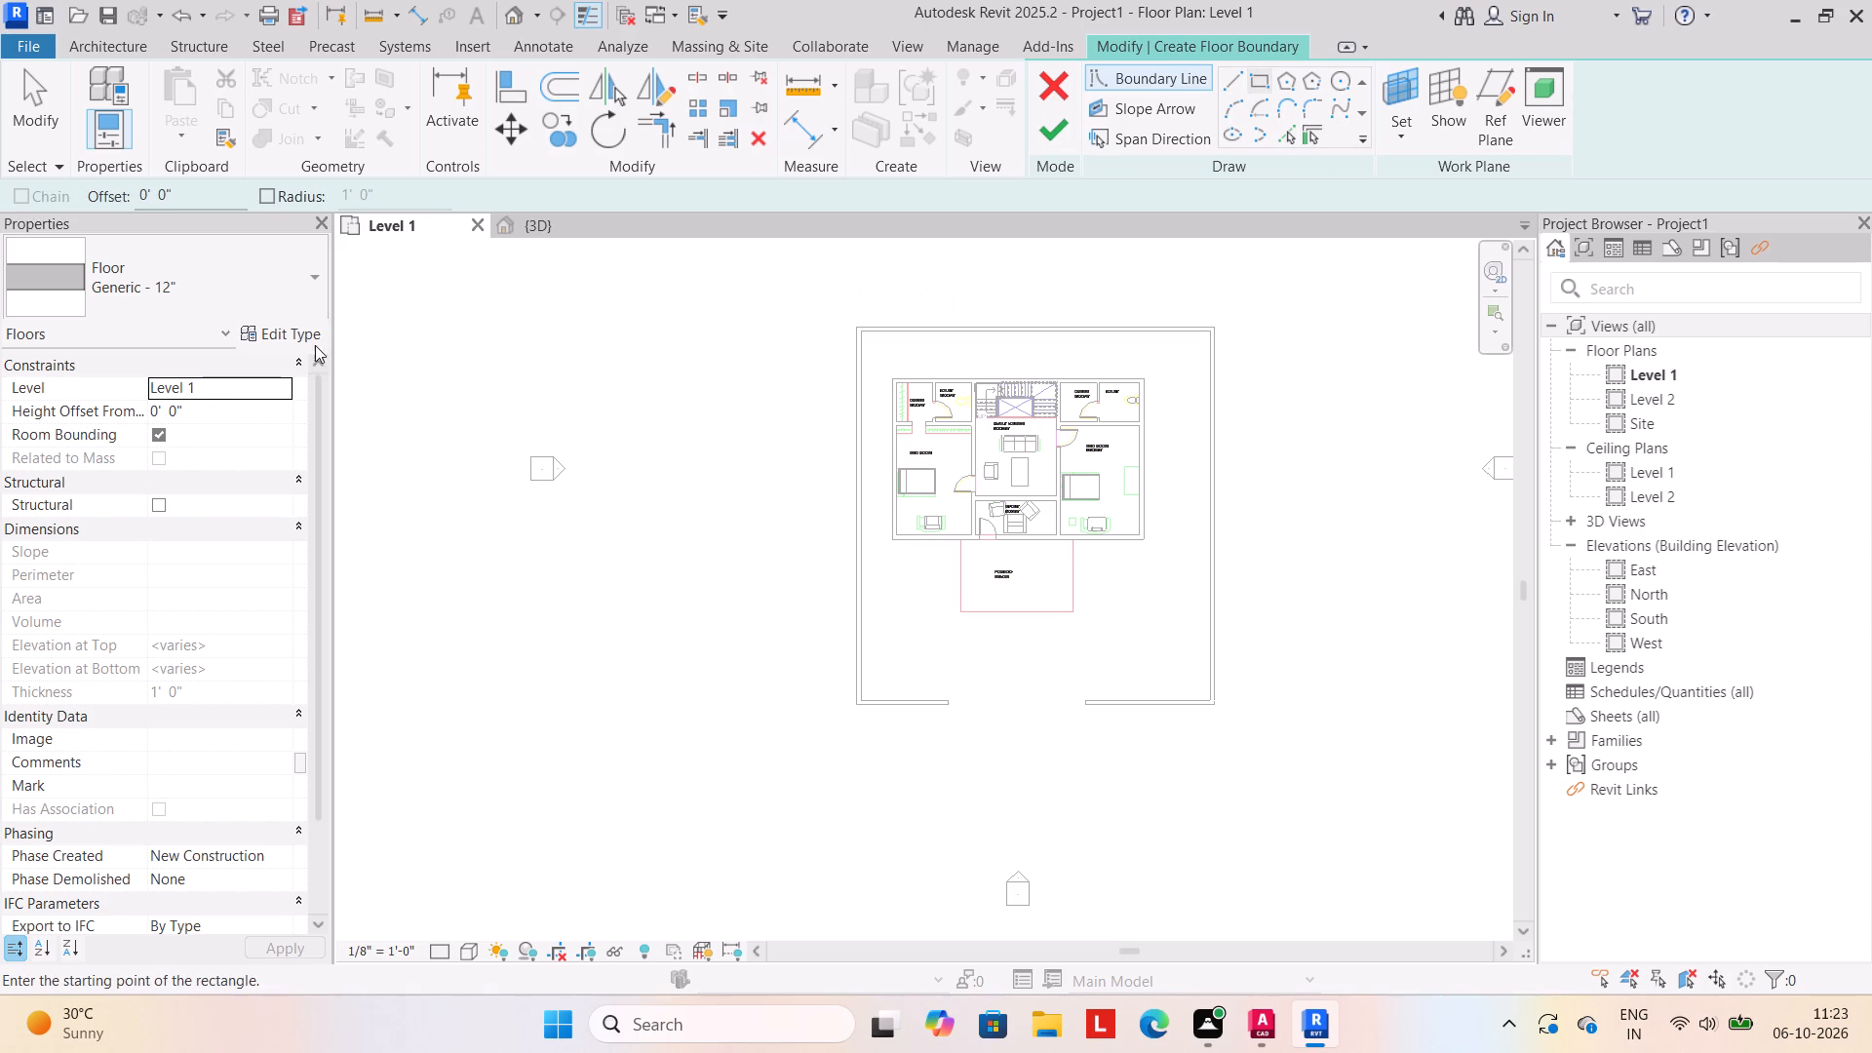
left_click(298, 323)
left_click(1389, 456)
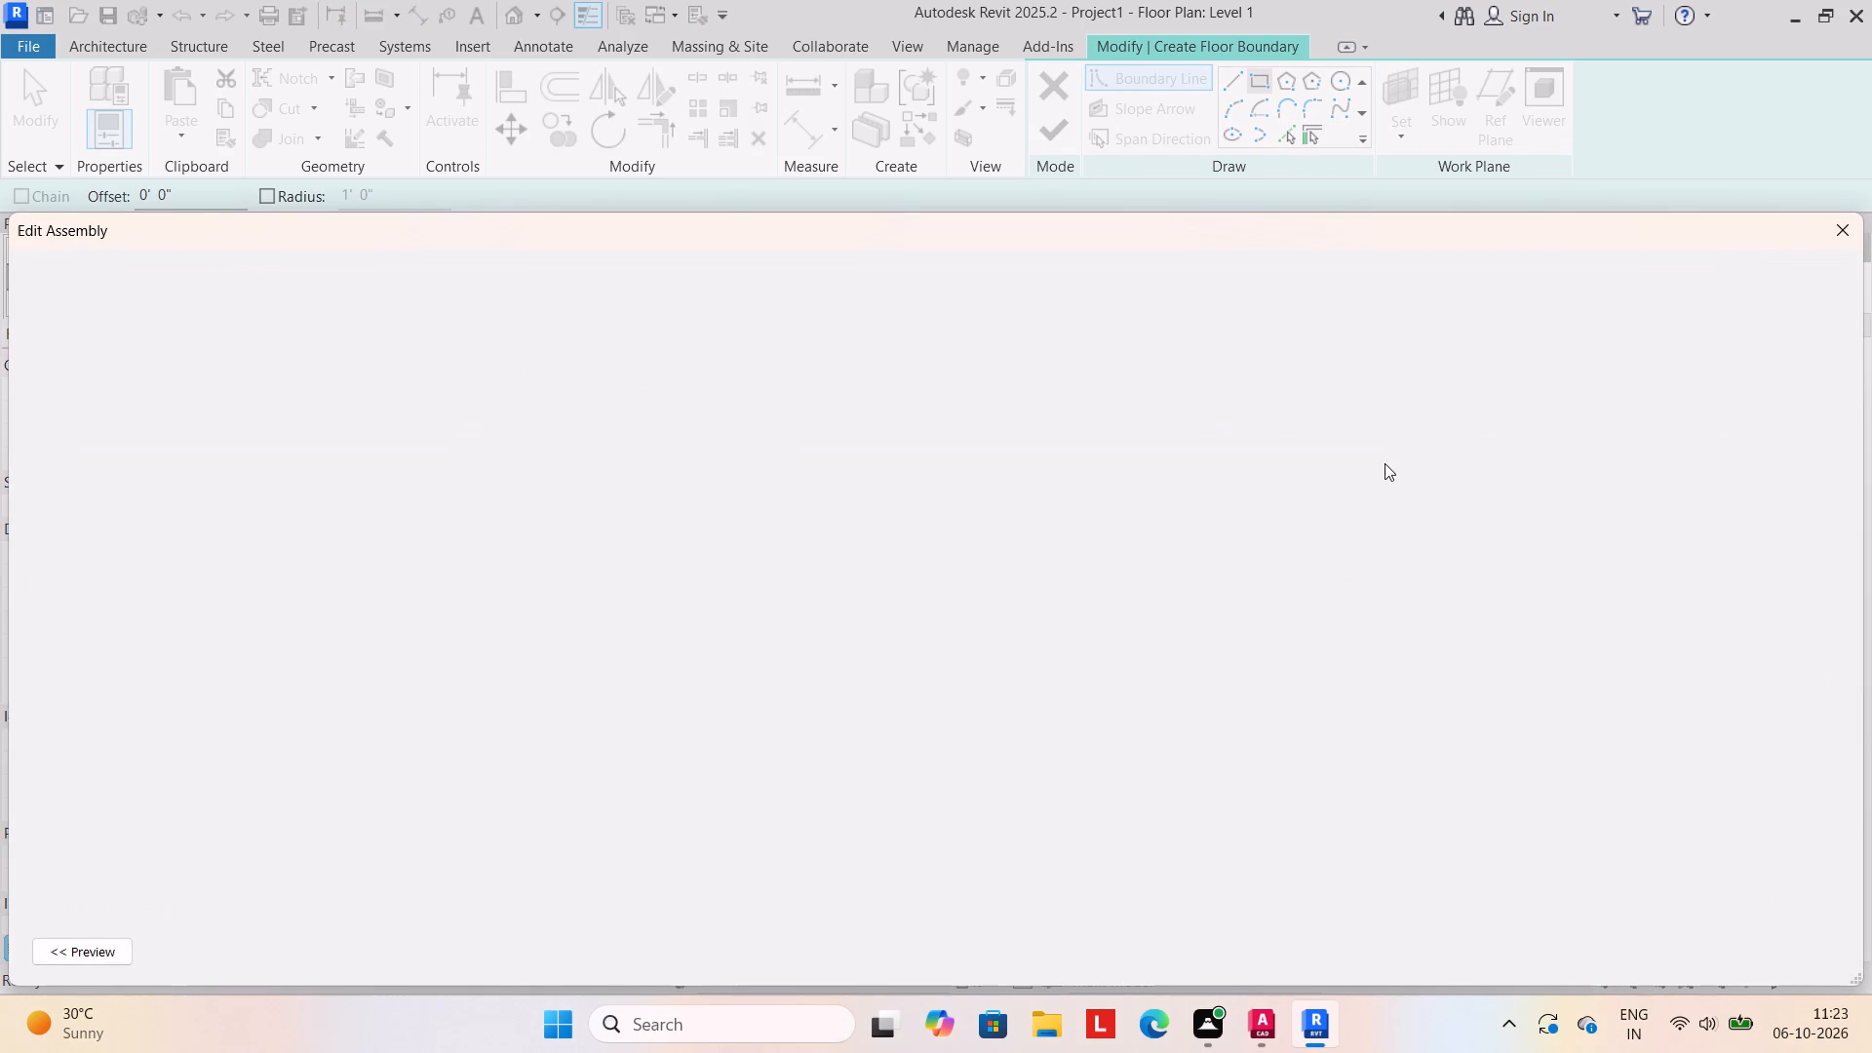
left_click(862, 460)
type("6\"")
key("Return")
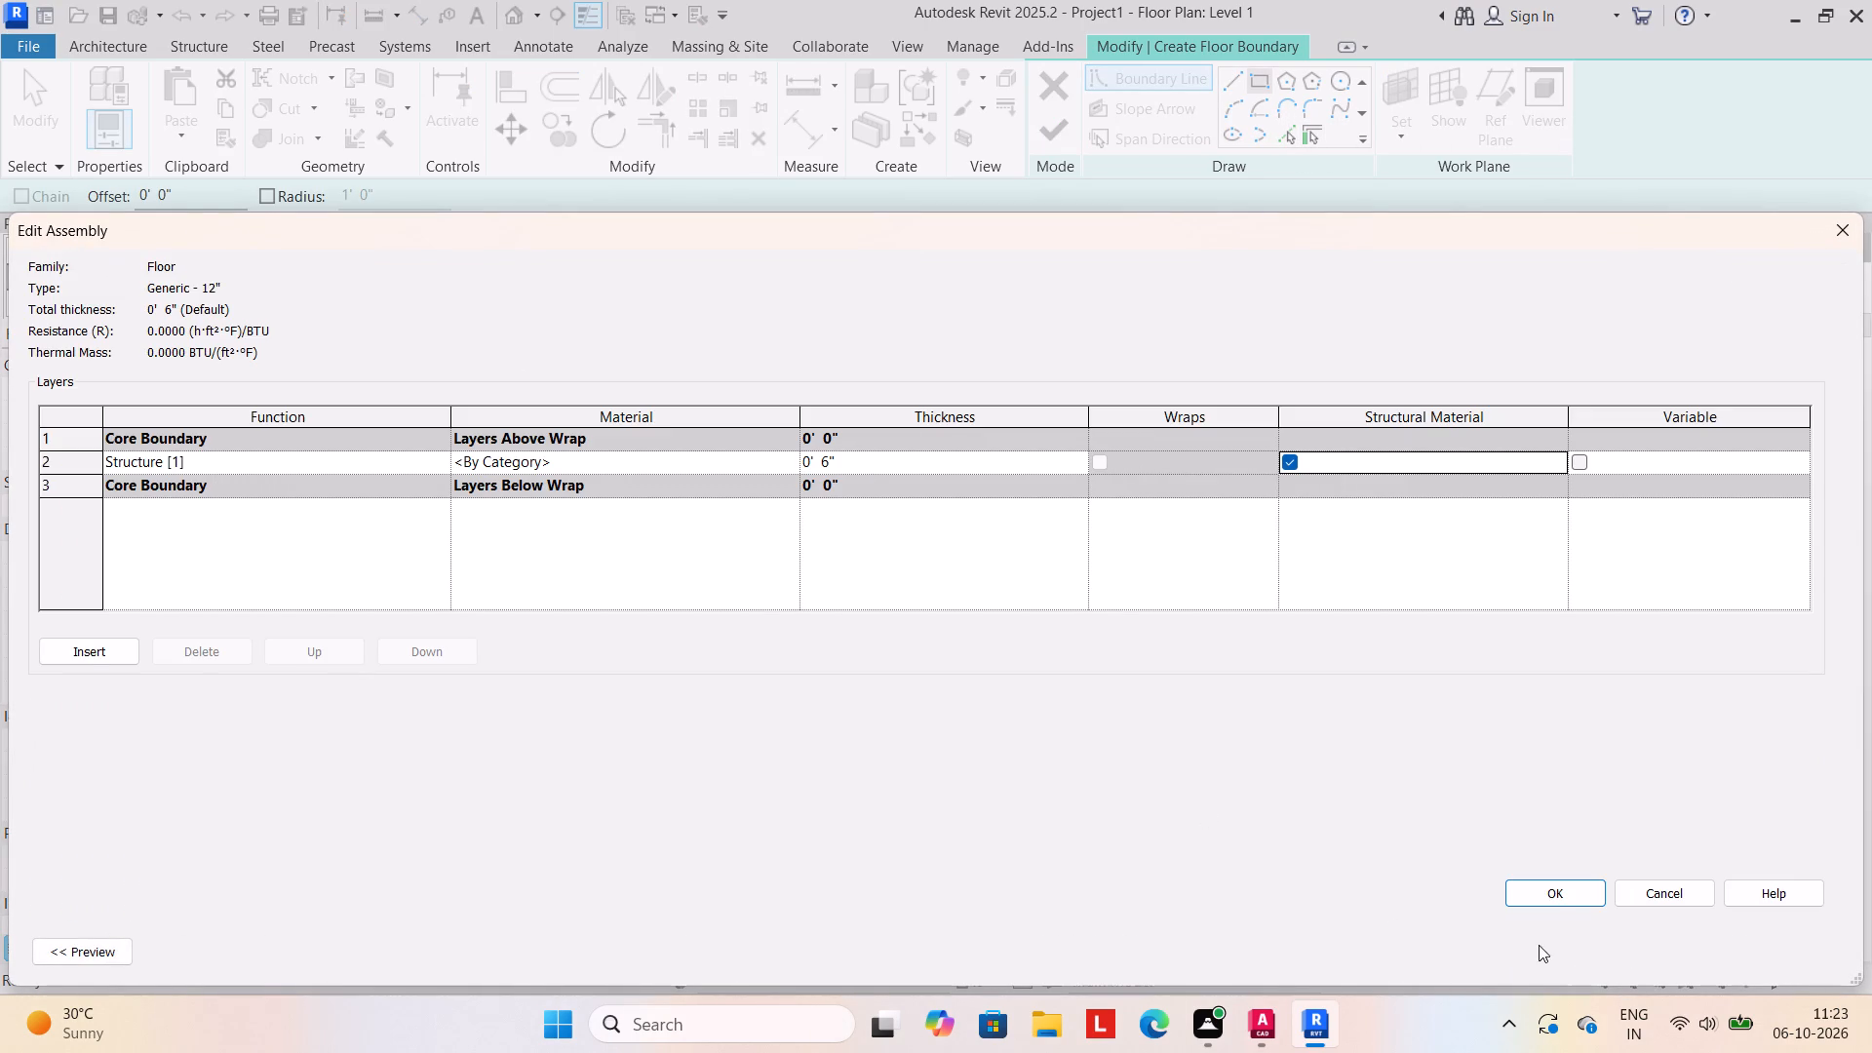
left_click(1560, 887)
left_click(1807, 940)
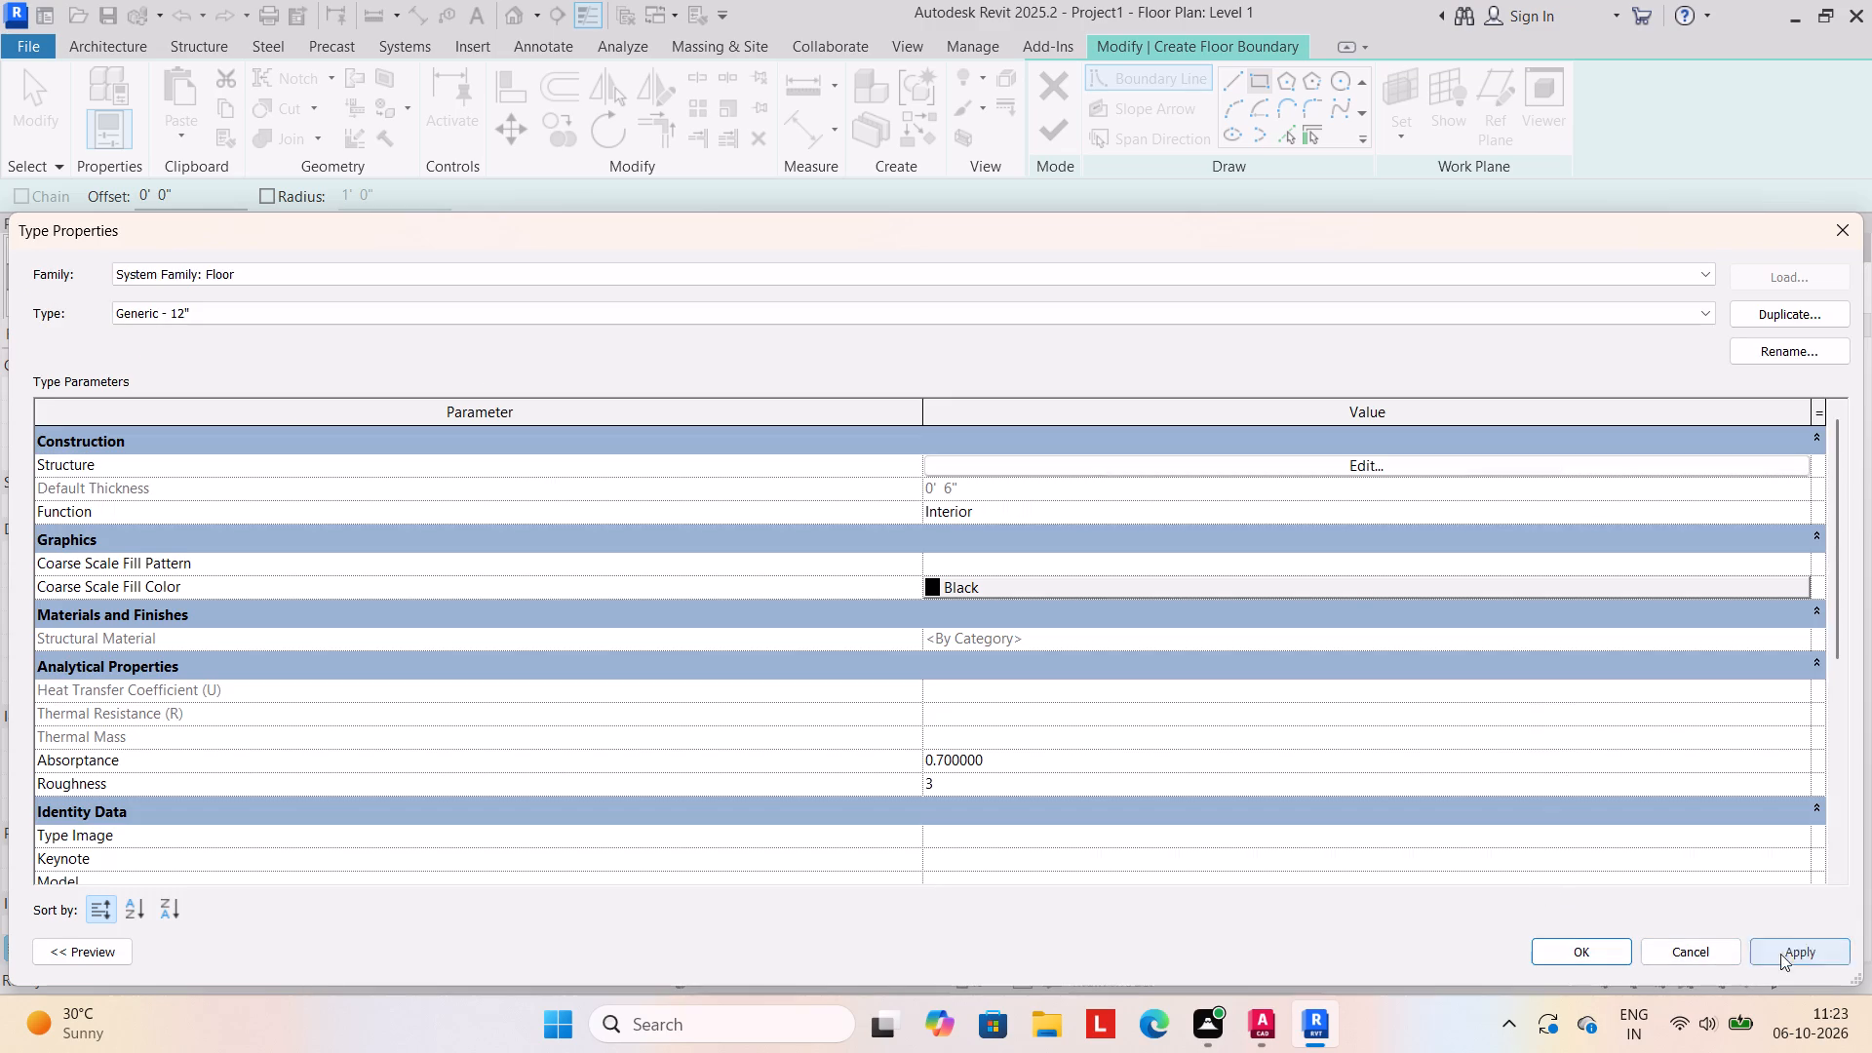
left_click(1606, 948)
Sketch a rectangular floor boundary along the outer faces of the boundary wall, from its rear corner to the diagonally opposite front corner.
scroll(861, 327, "up", 3)
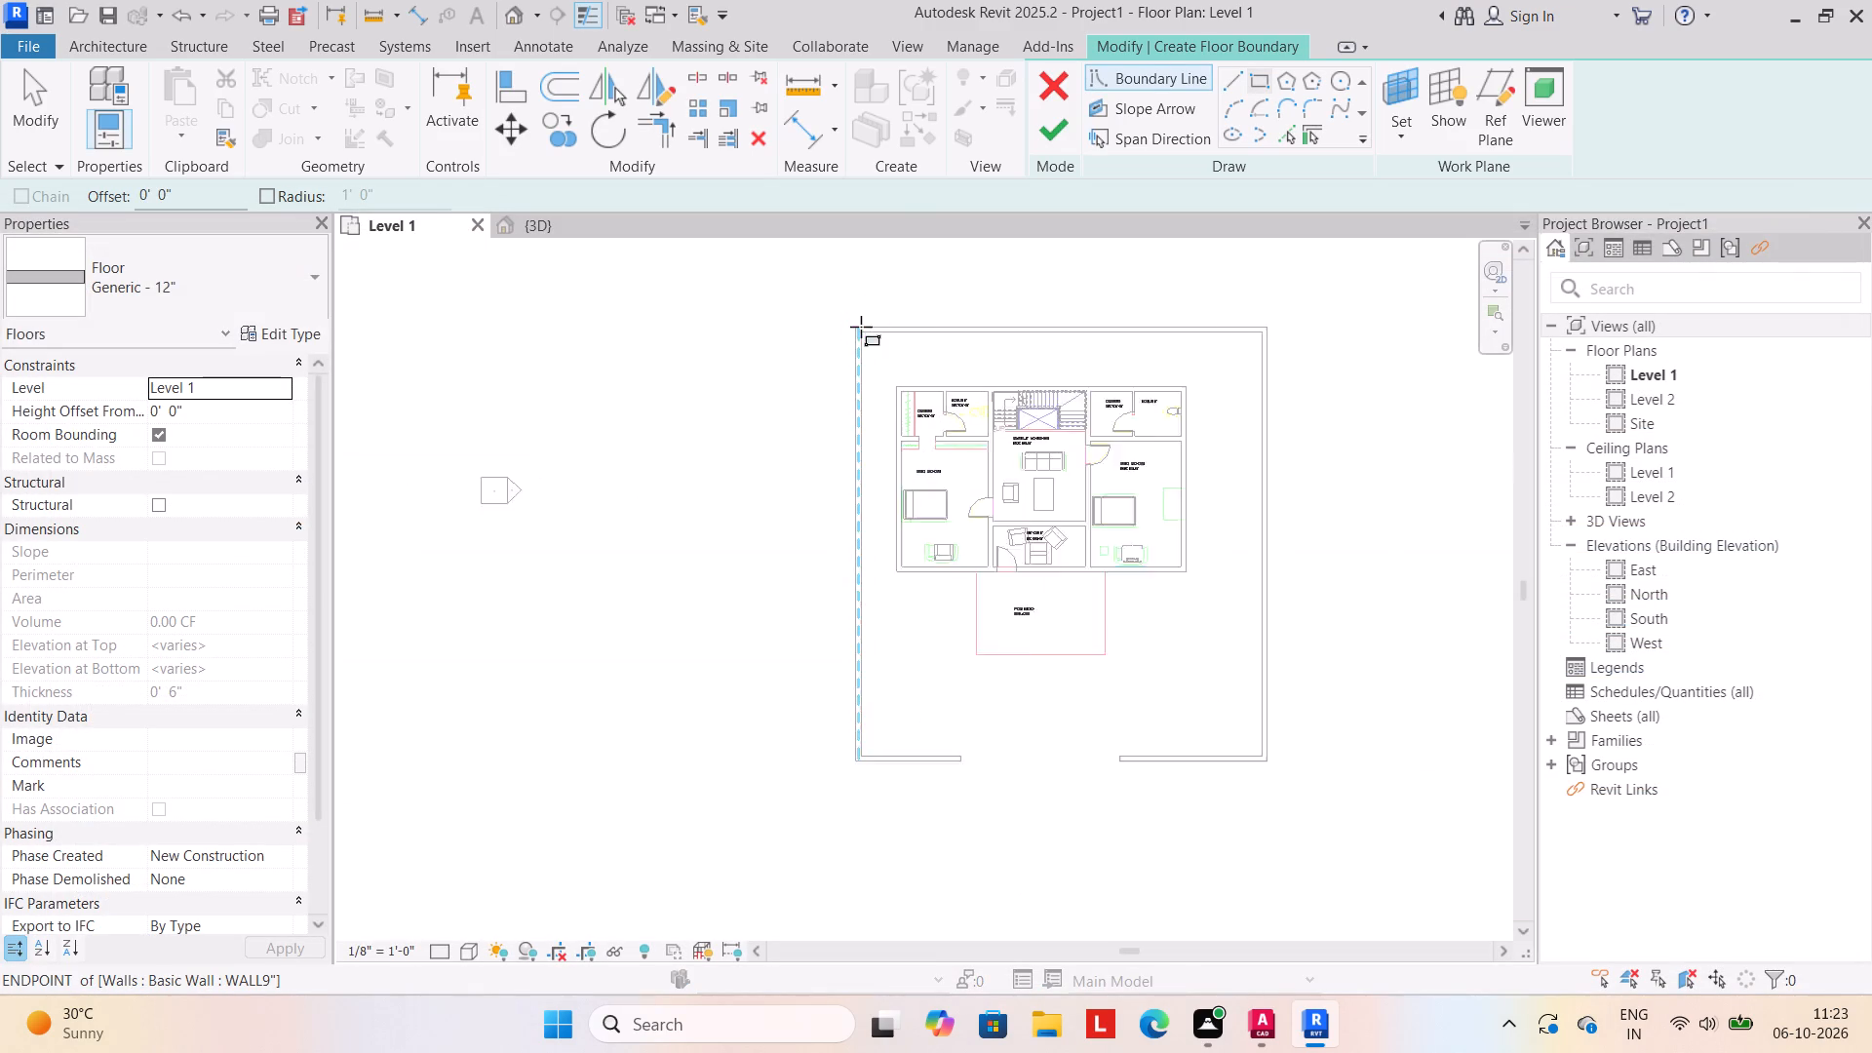
scroll(857, 337, "up", 5)
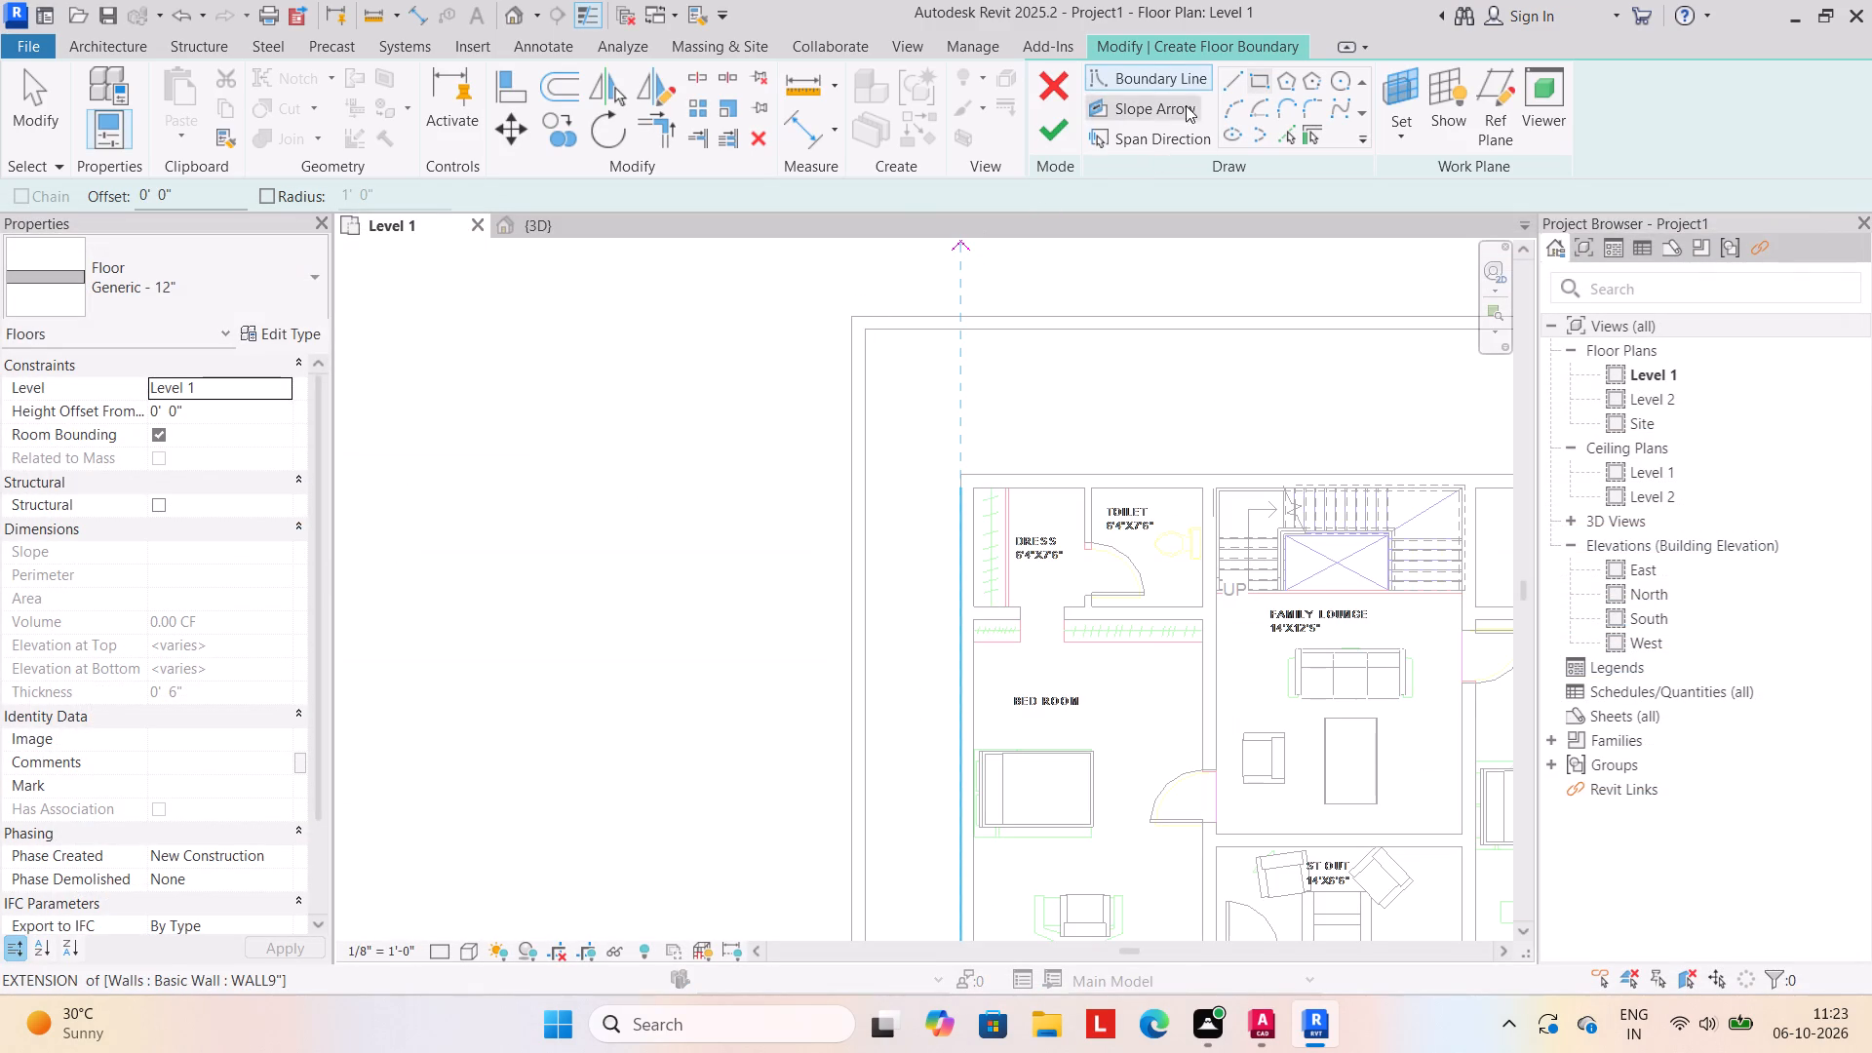
left_click(1250, 73)
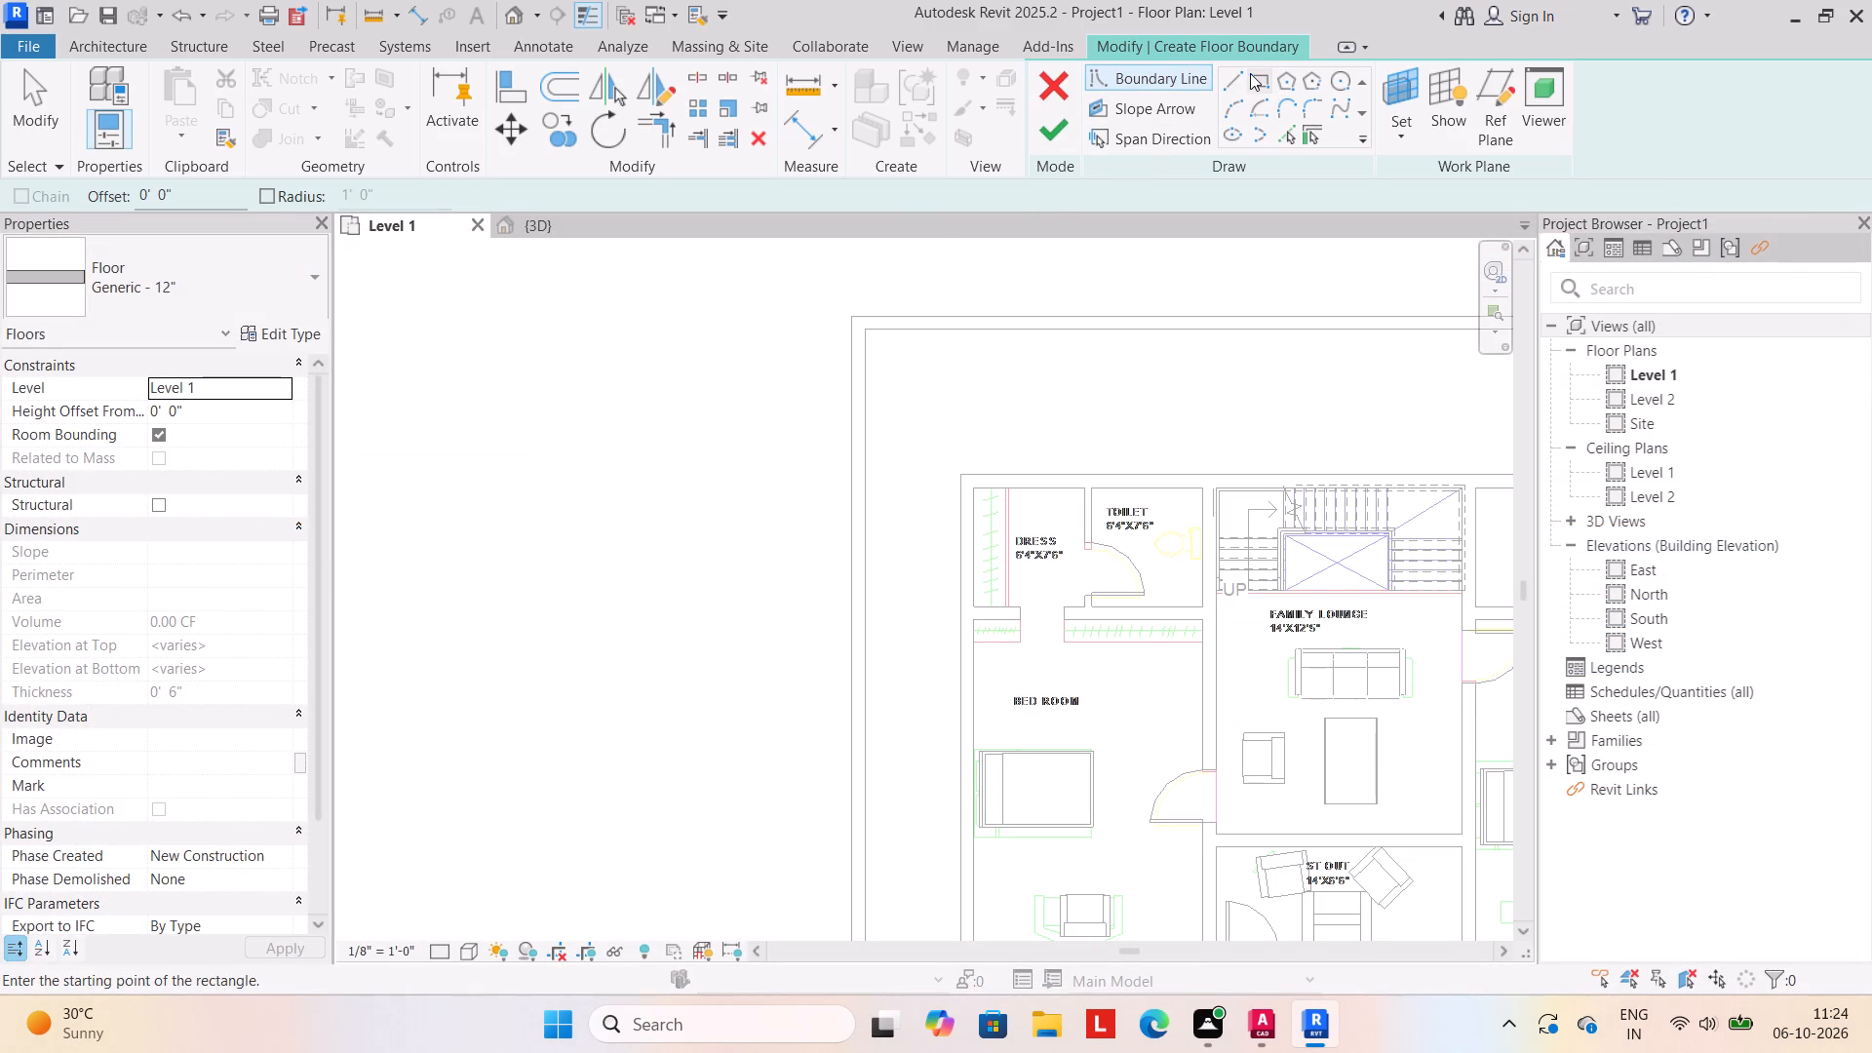
left_click_drag(855, 315, 868, 323)
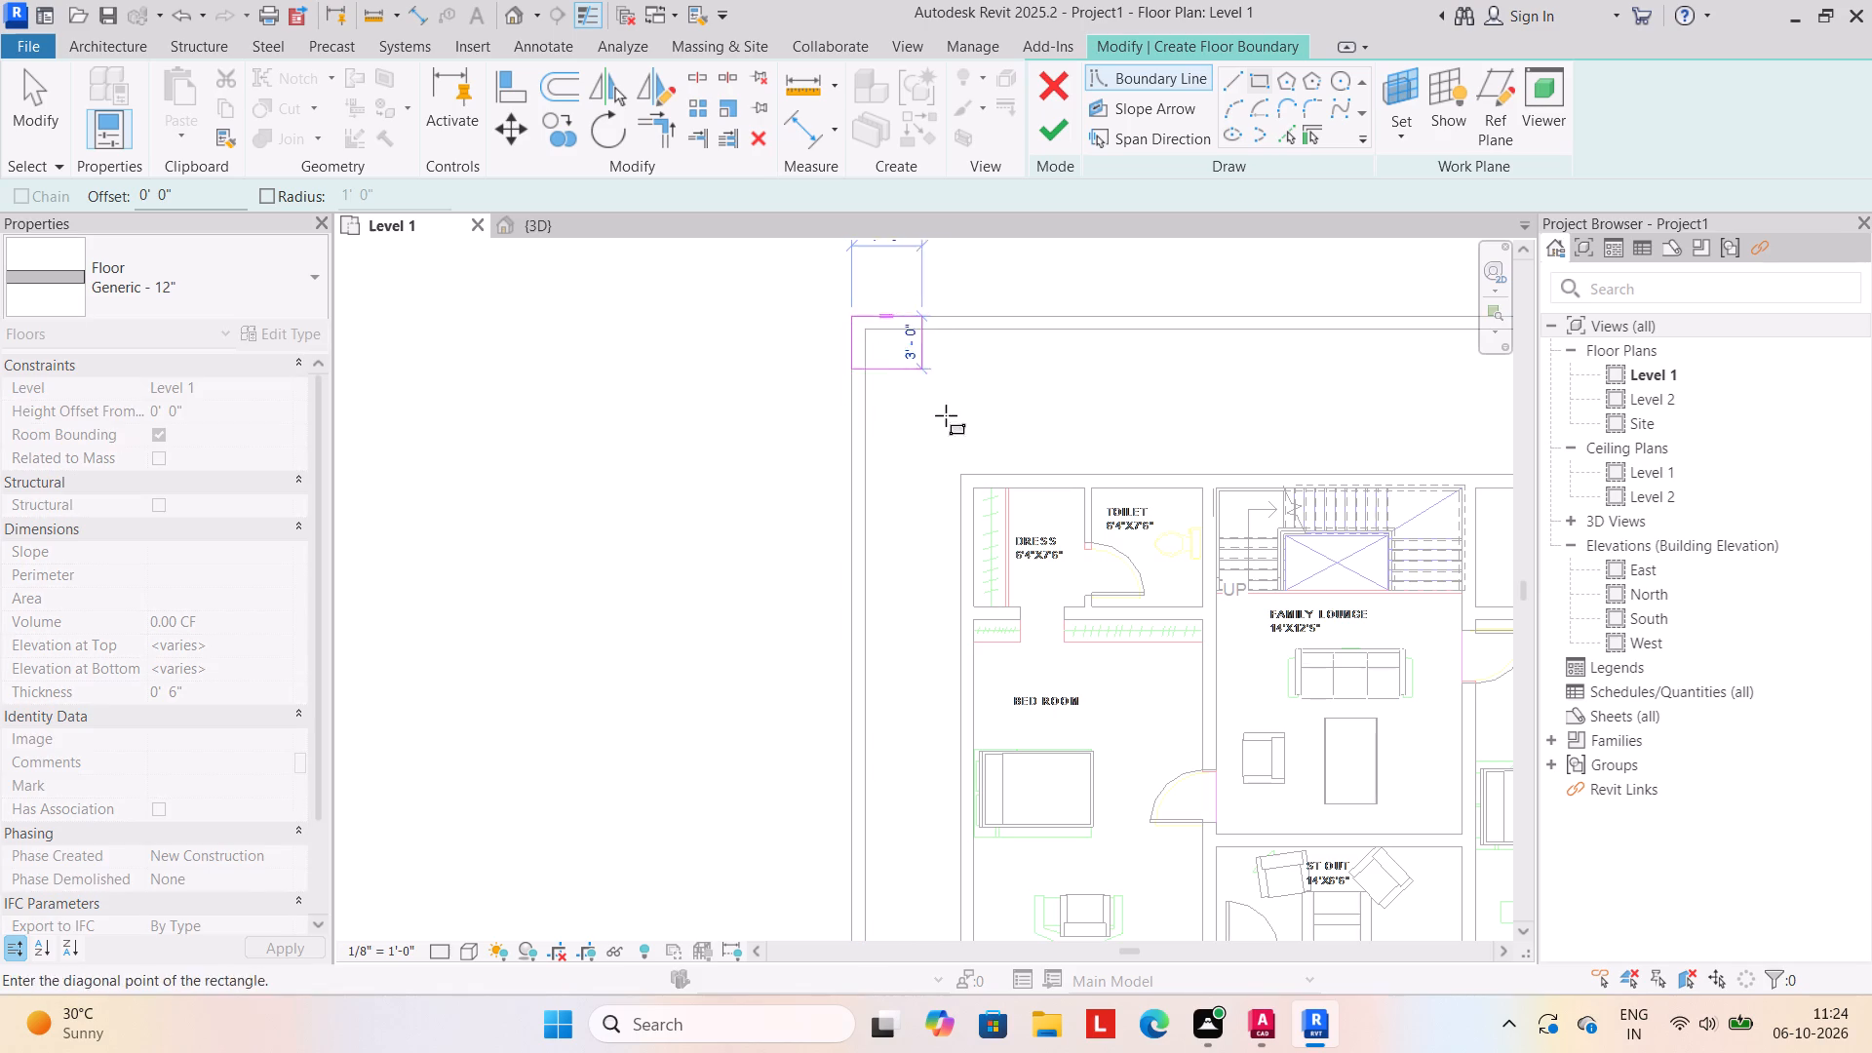
middle_click_drag(1113, 738, 932, 185)
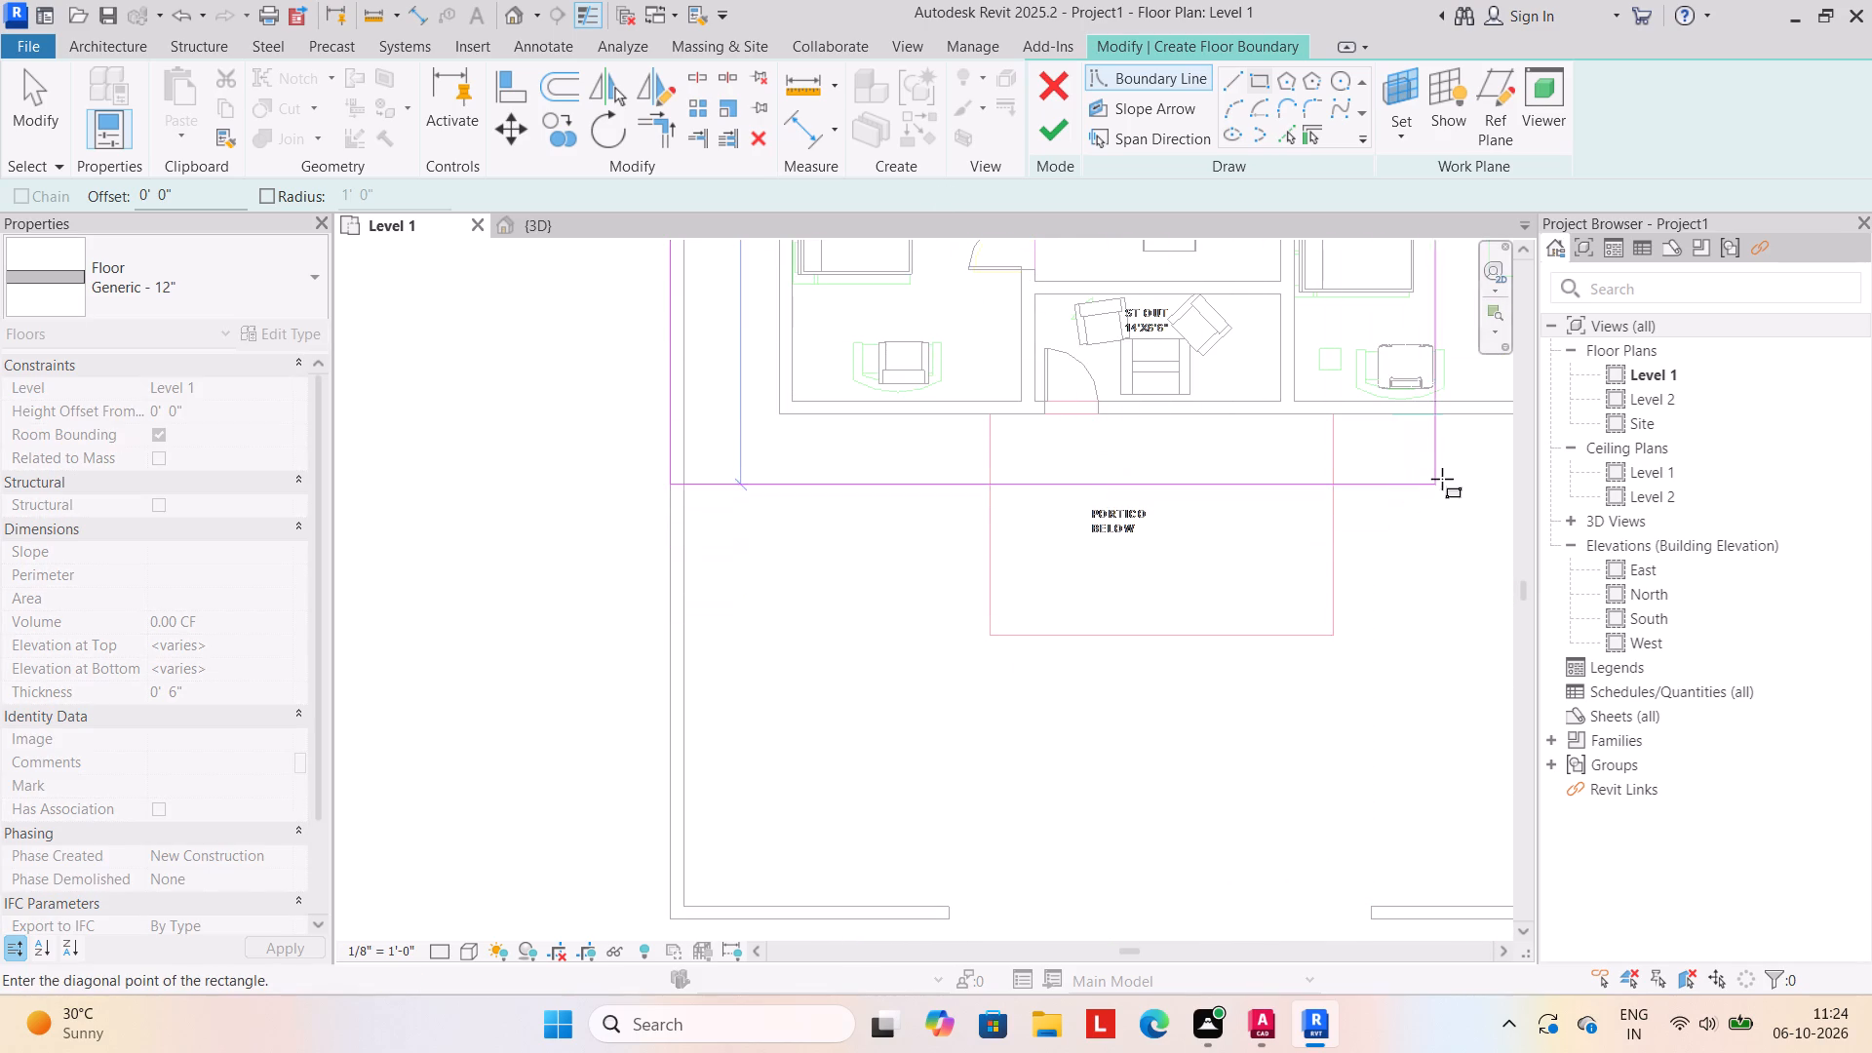
scroll(1464, 440, "down", 2)
middle_click_drag(1454, 435, 1242, 362)
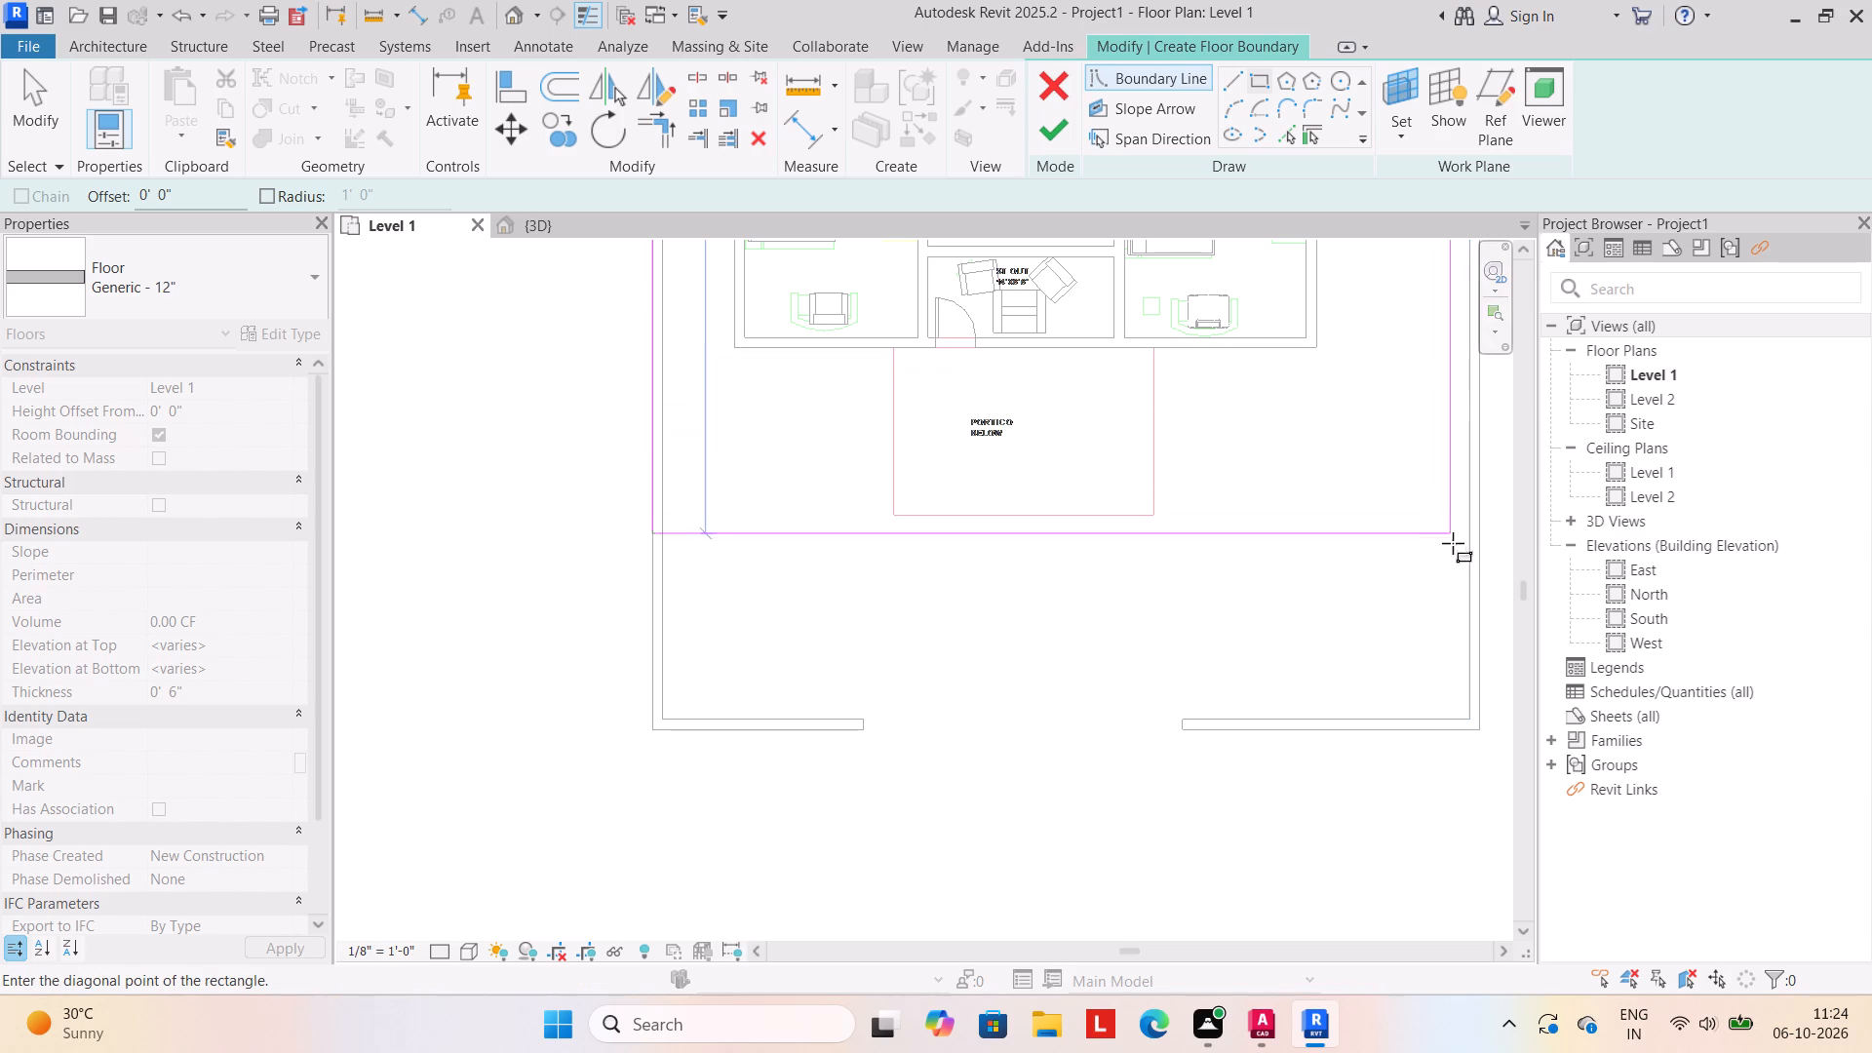
left_click(1483, 728)
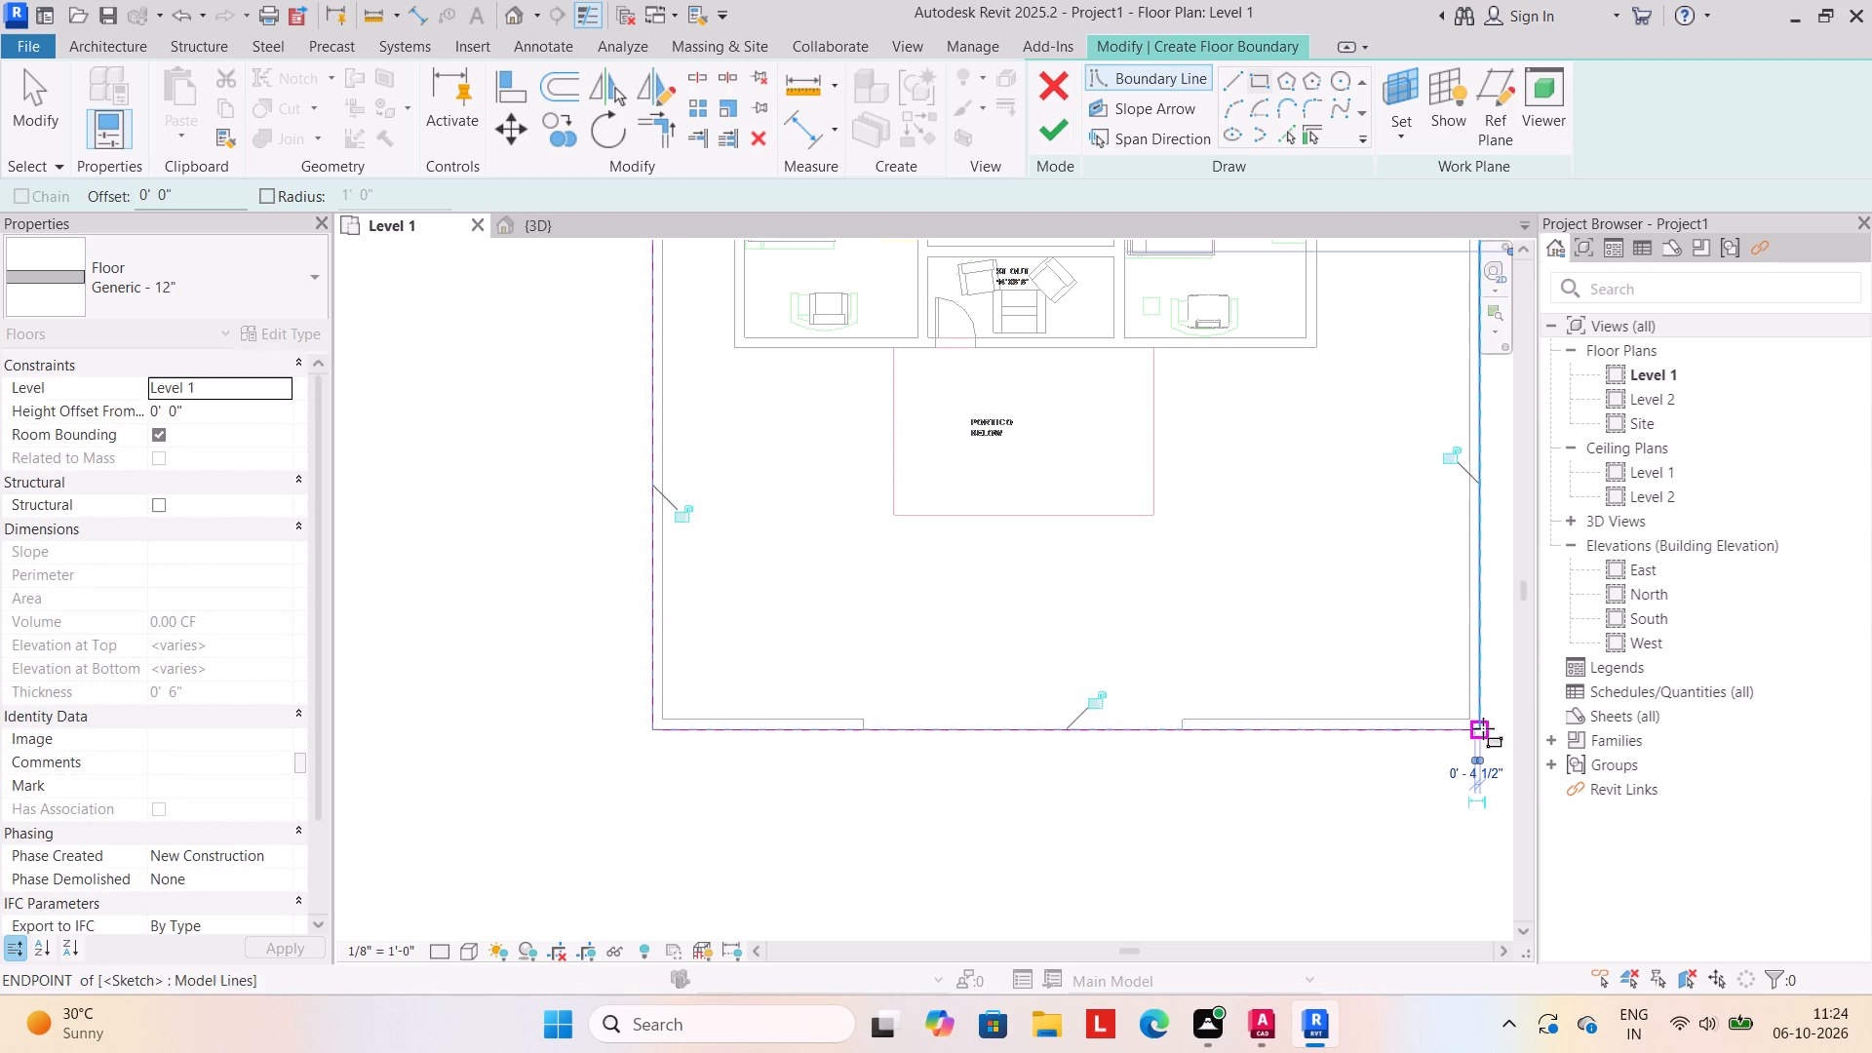
key("Escape")
key("Escape")
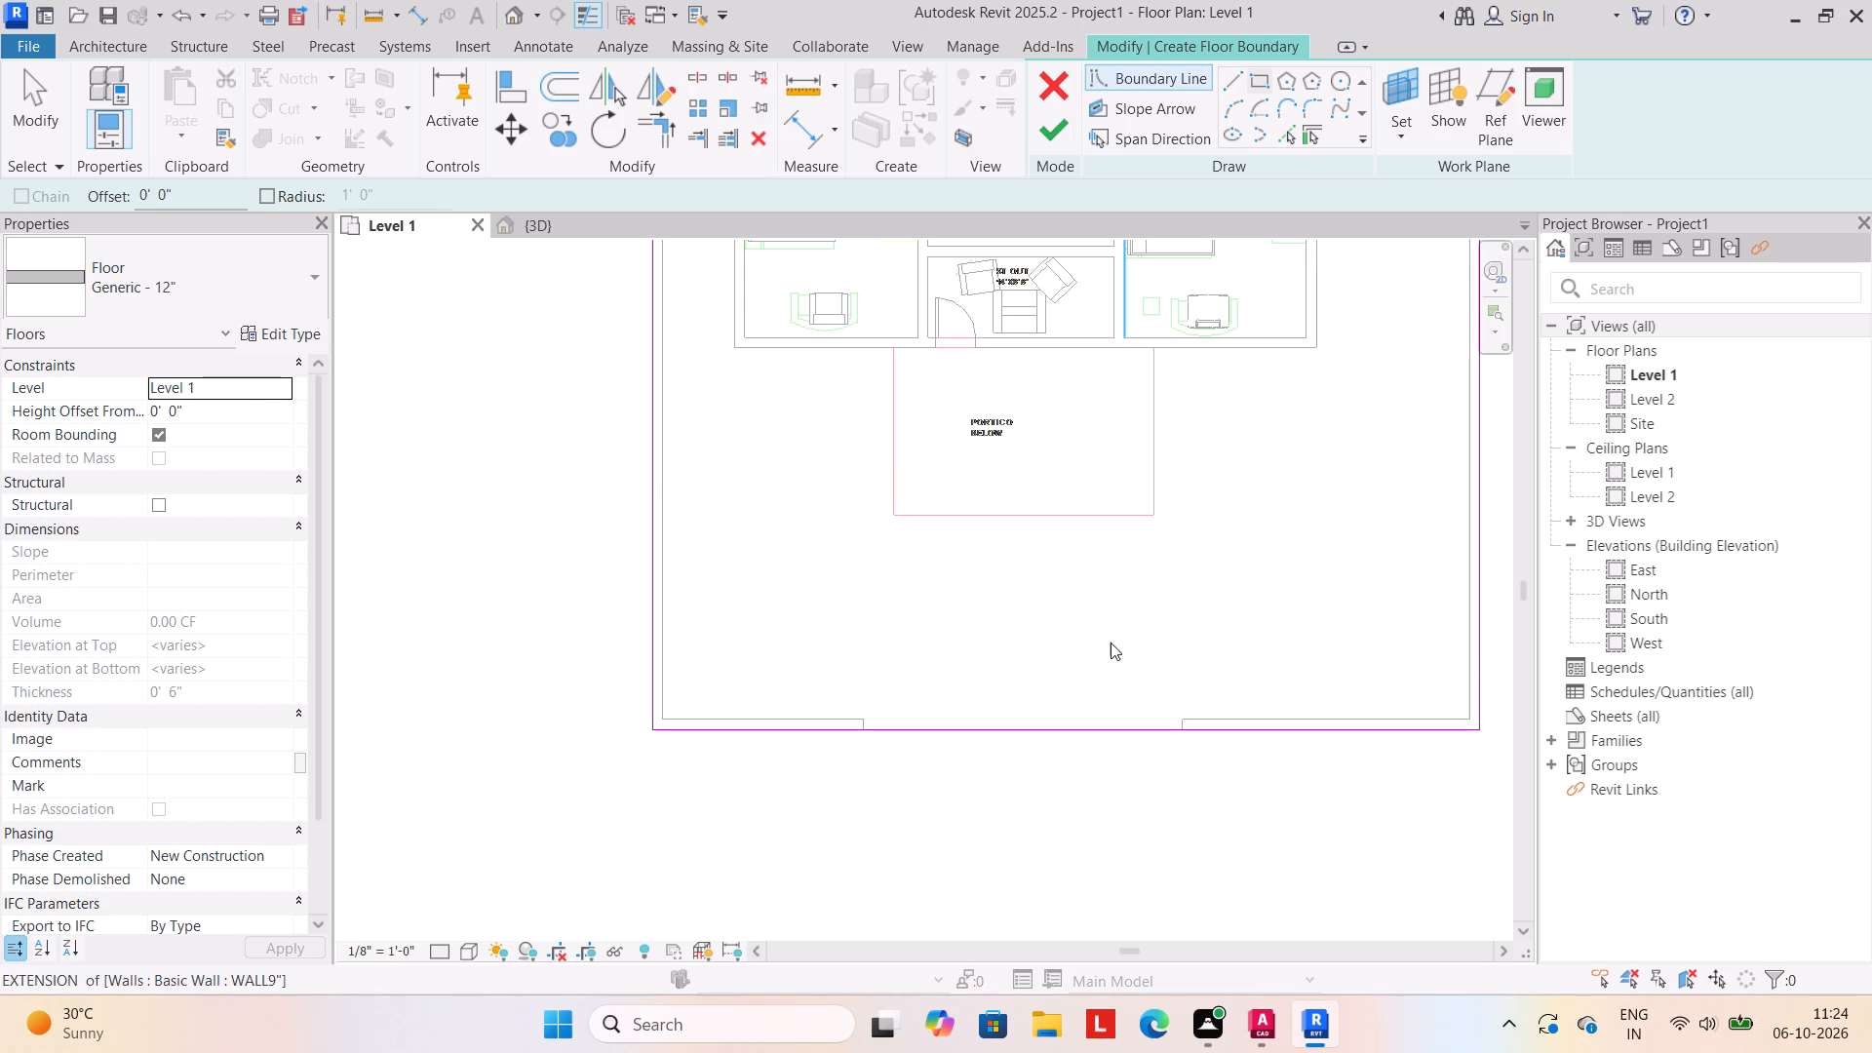
Check the rectangular boundary around the whole plot and finish the floor sketch to create the slab.
scroll(1041, 625, "down", 3)
scroll(1026, 737, "down", 2)
key("Escape")
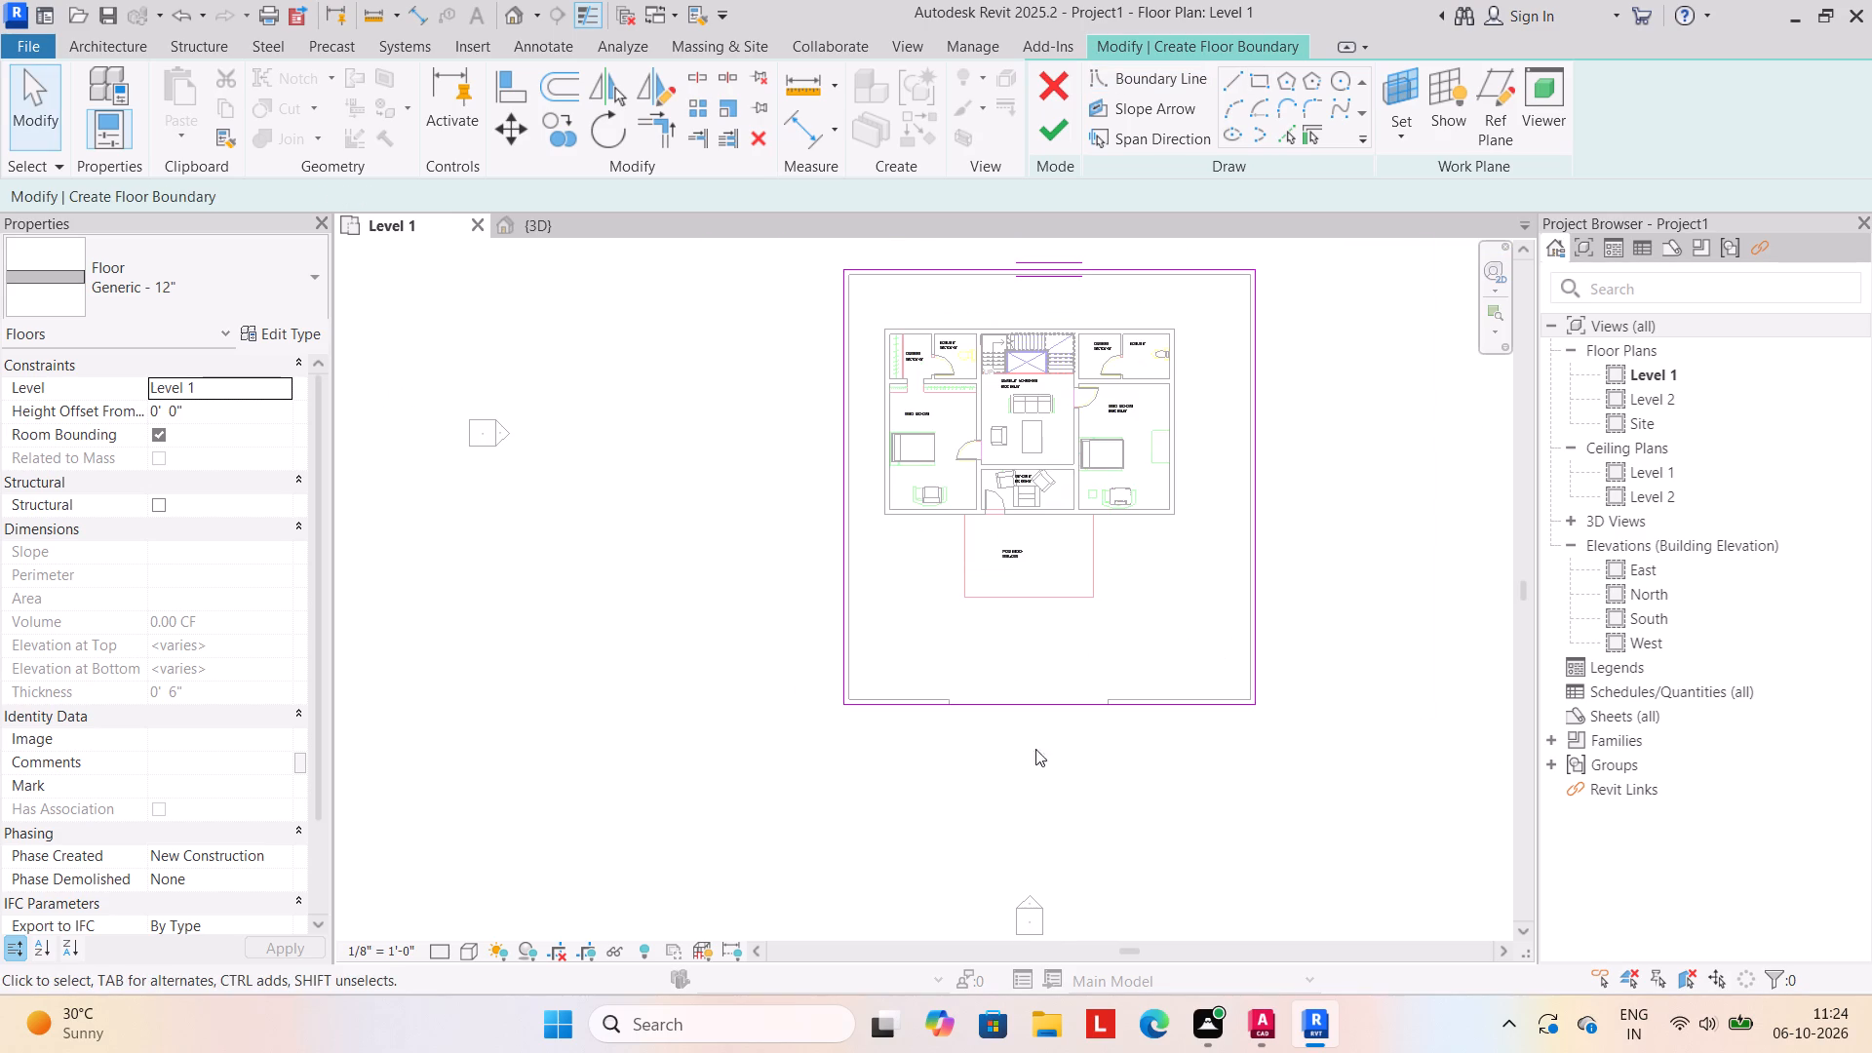
middle_click_drag(1097, 791, 1122, 716, "shift")
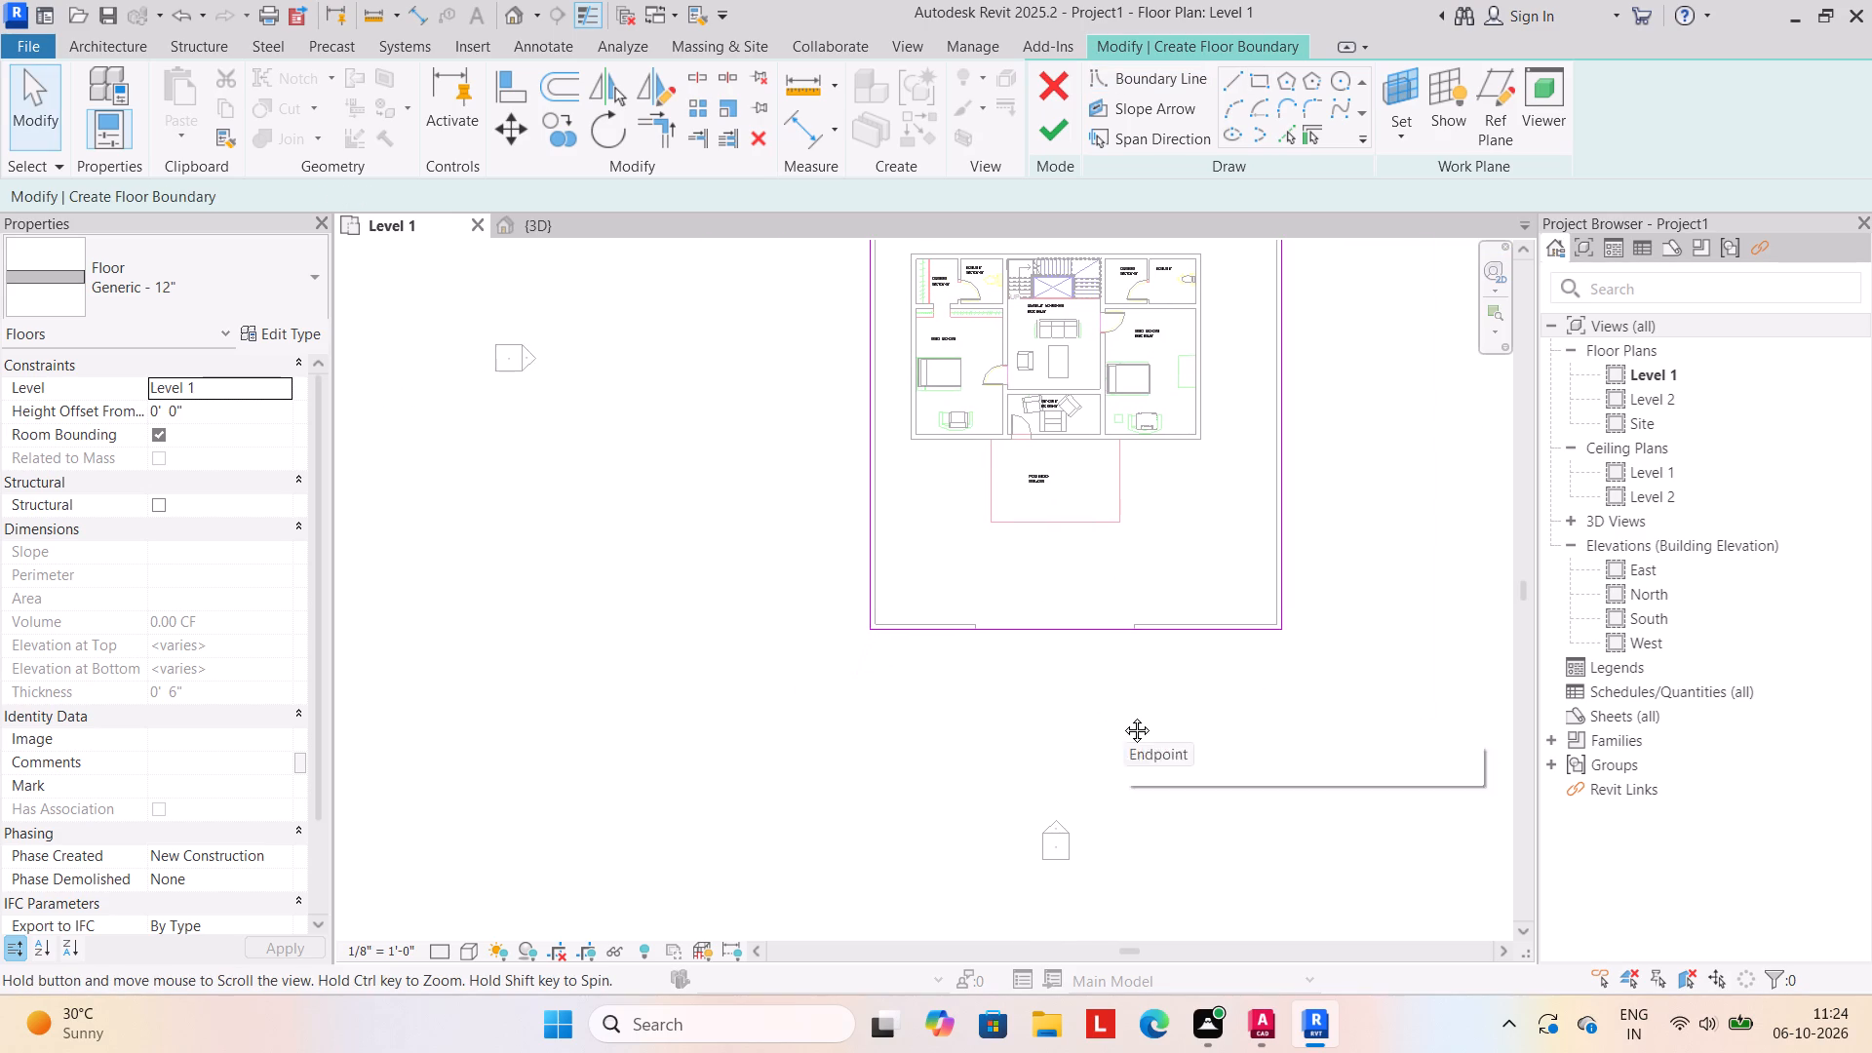
middle_click_drag(1122, 716, 1122, 719, "shift")
middle_click_drag(1159, 778, 1176, 846, "shift")
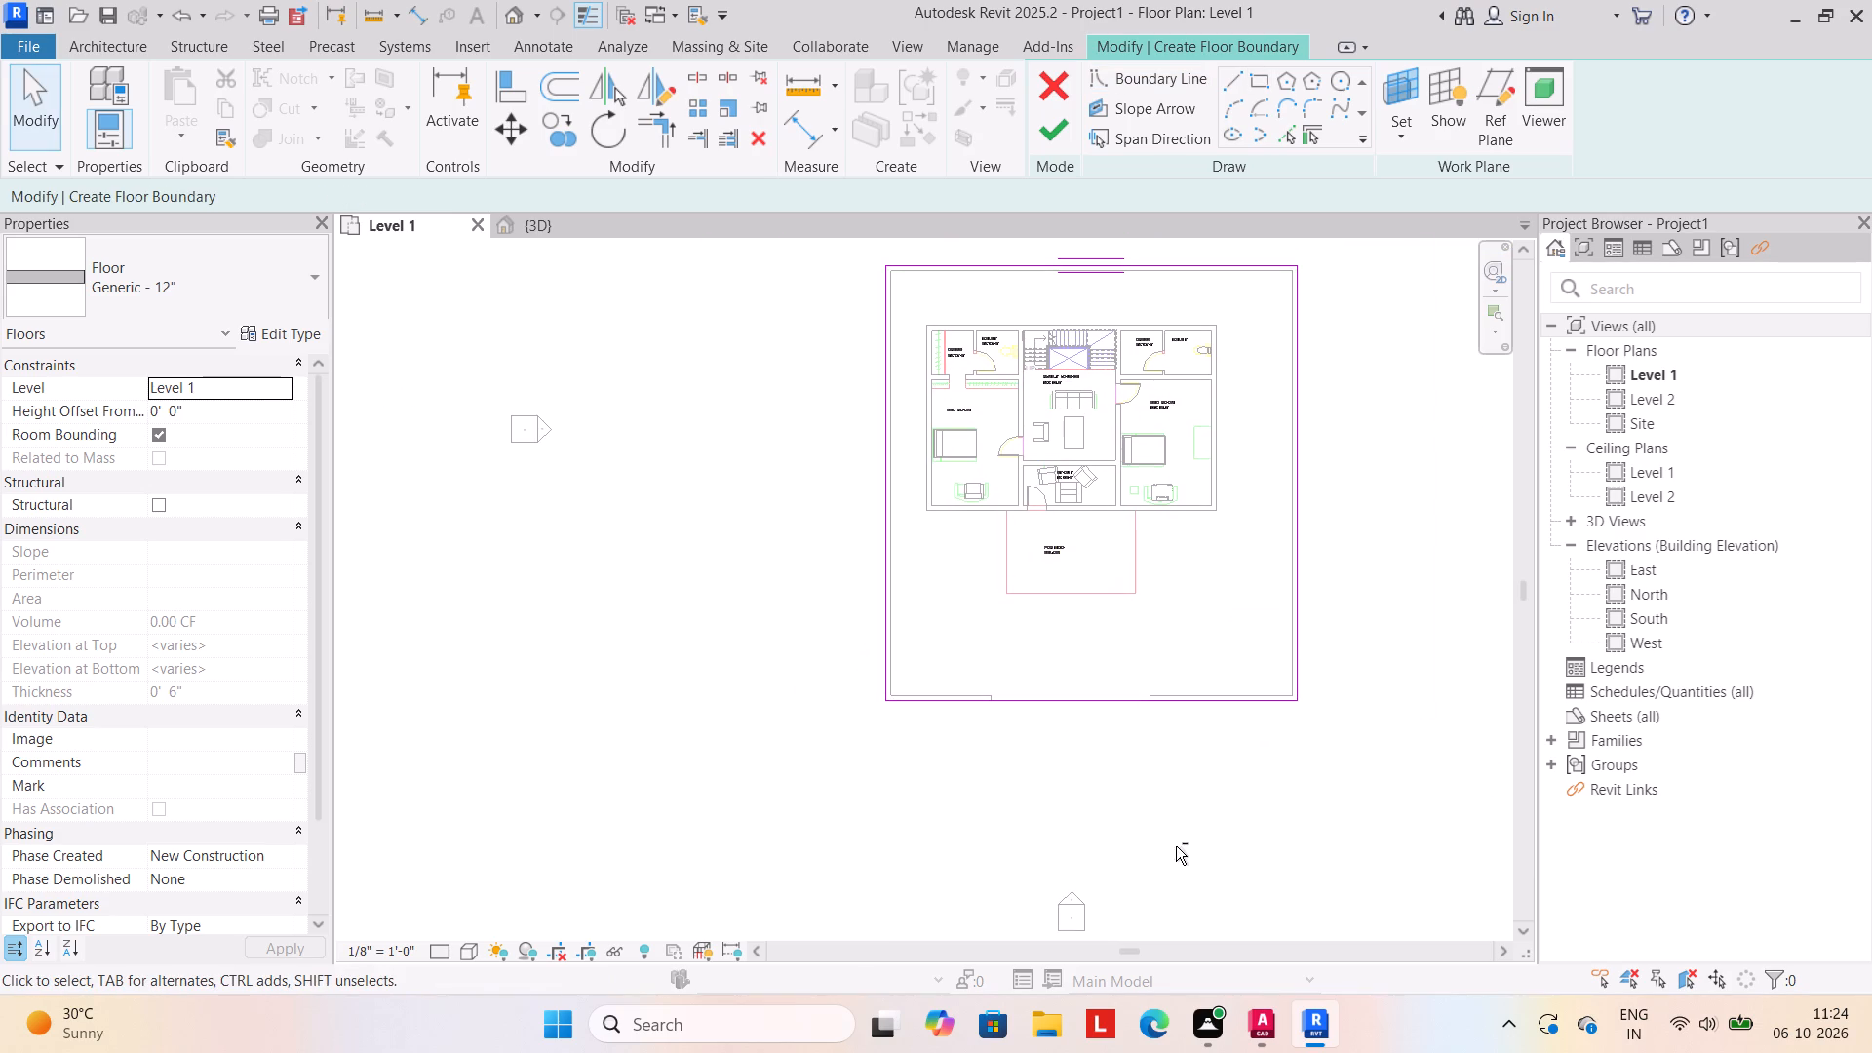
scroll(1004, 427, "up", 5)
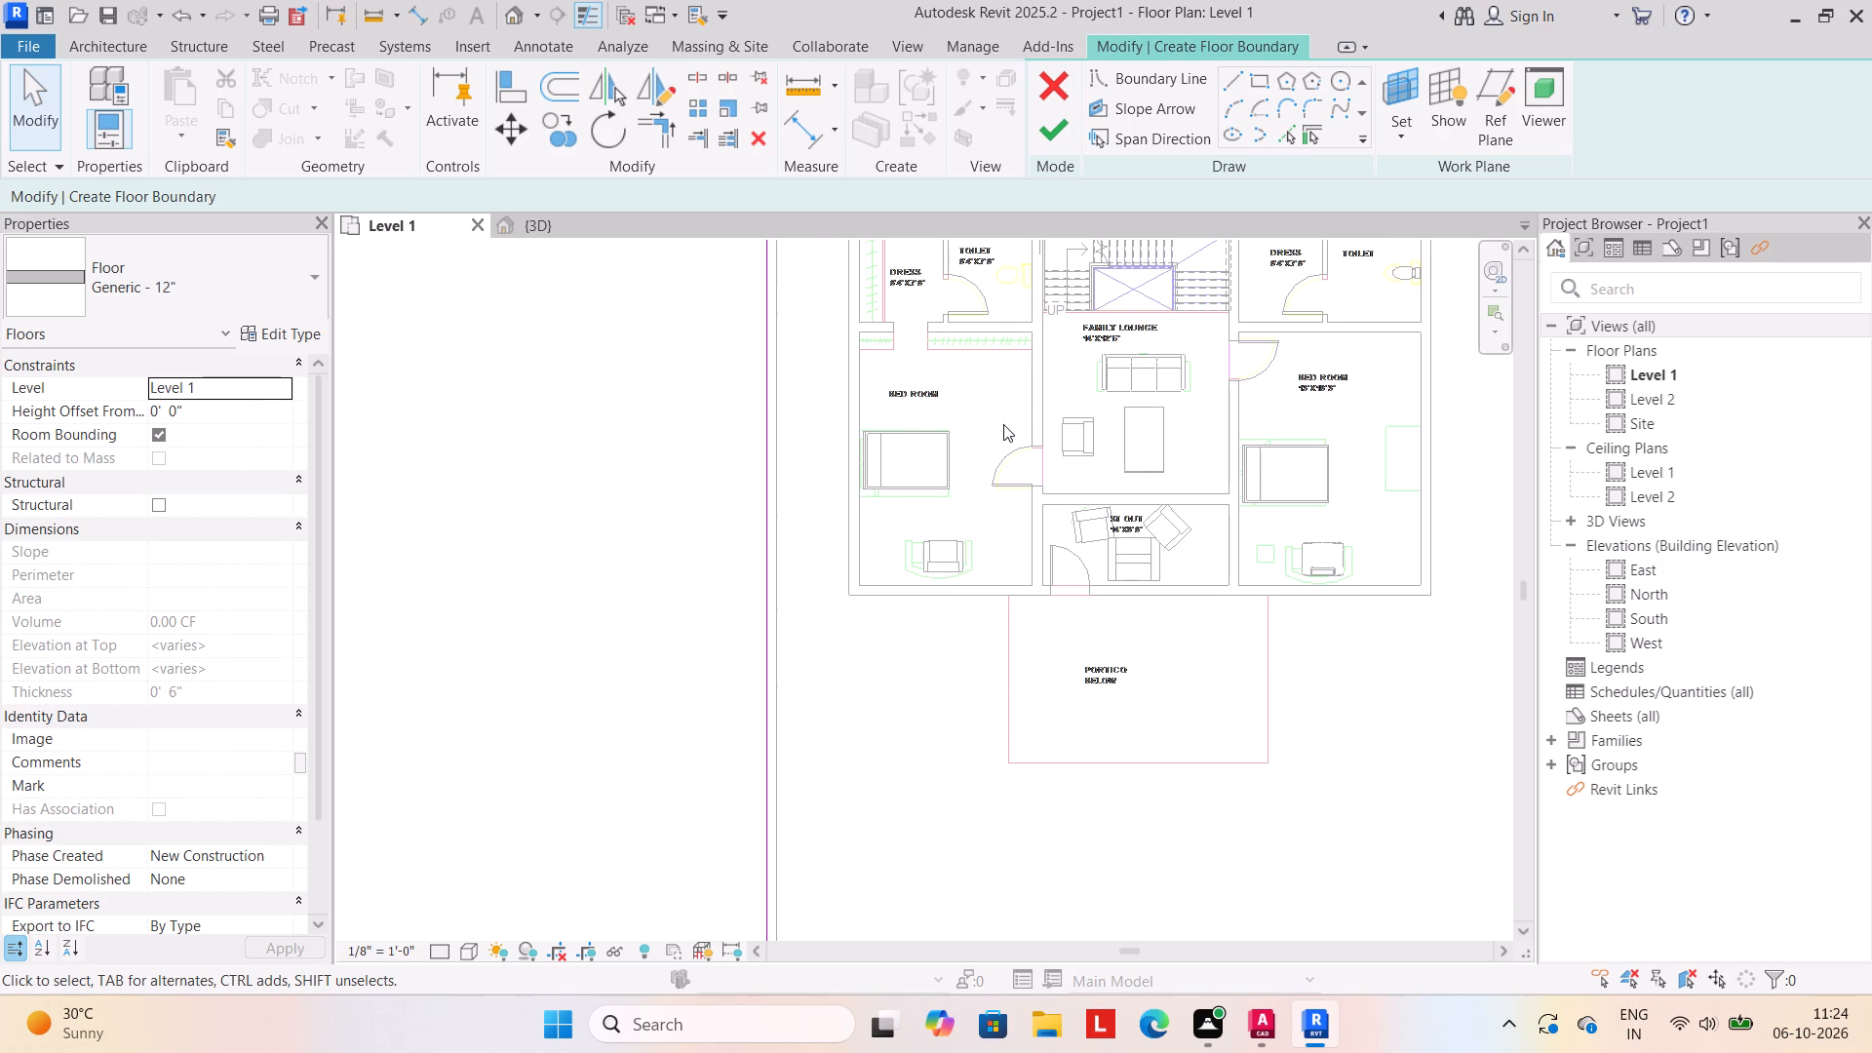
scroll(1003, 424, "down", 2)
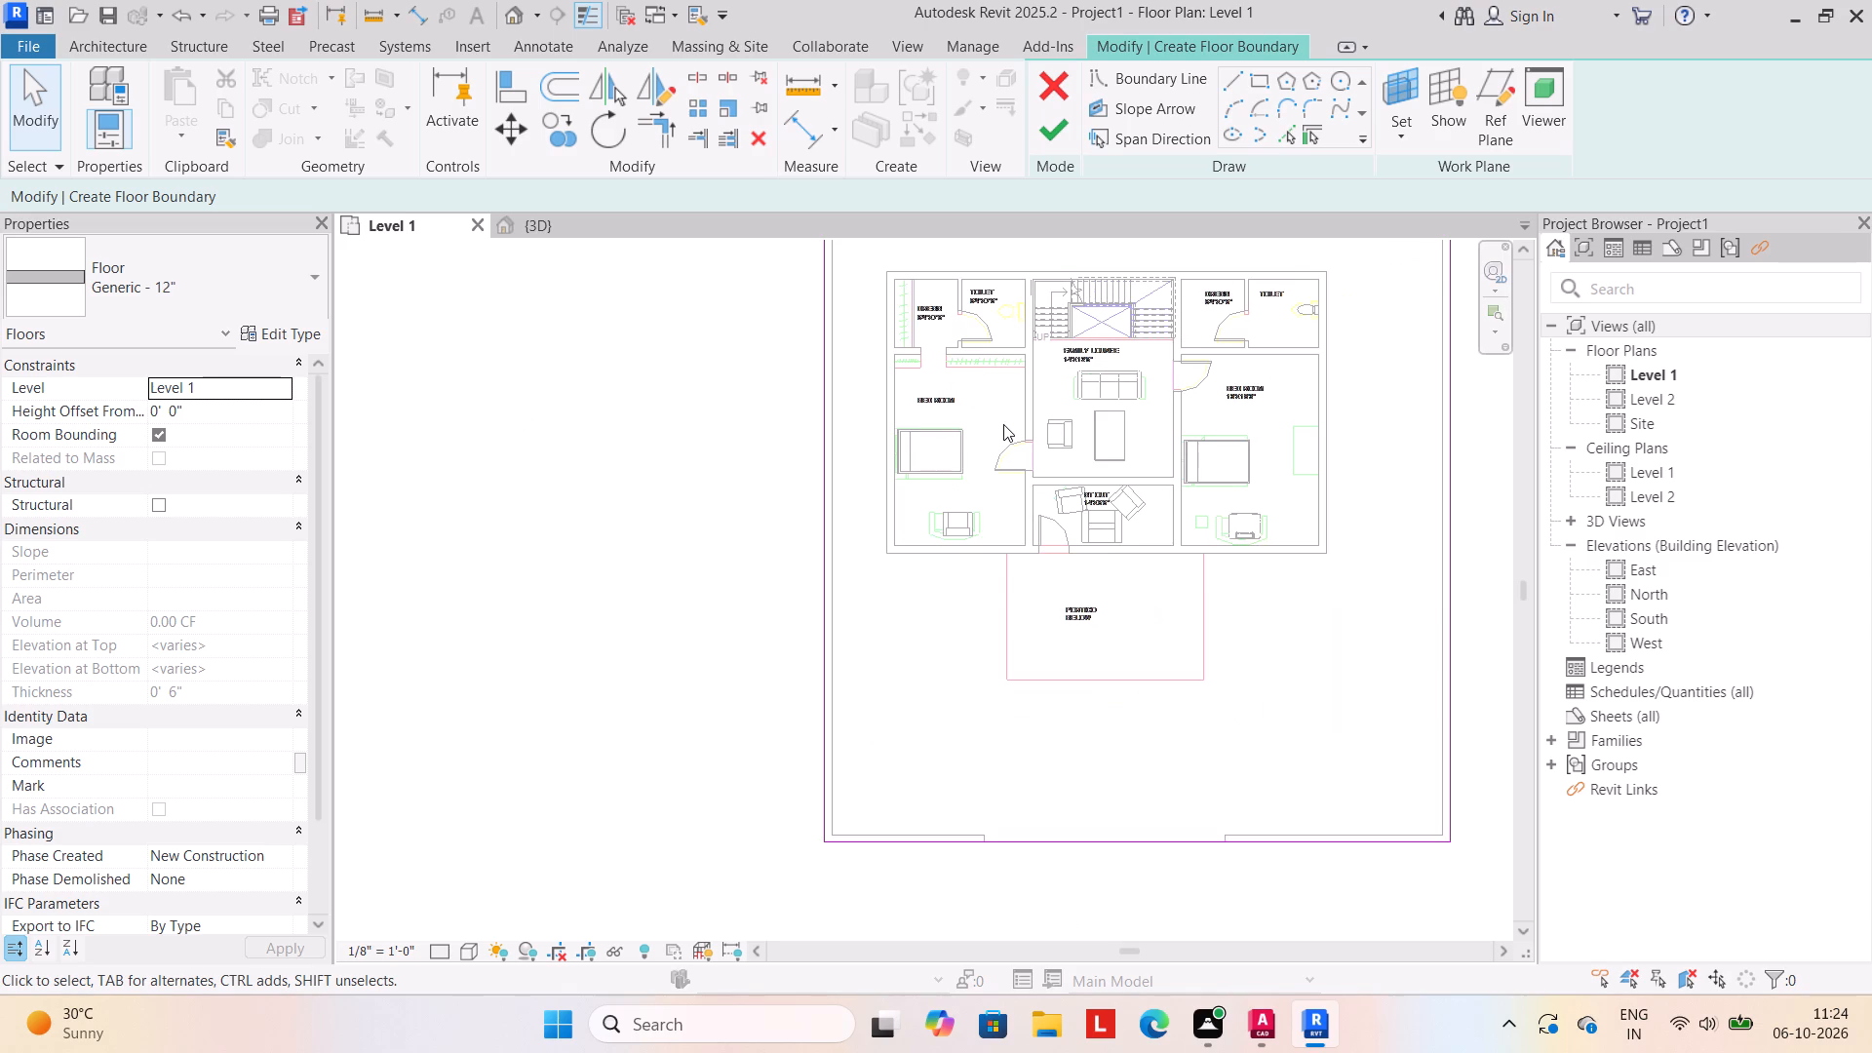
scroll(1003, 424, "up", 1)
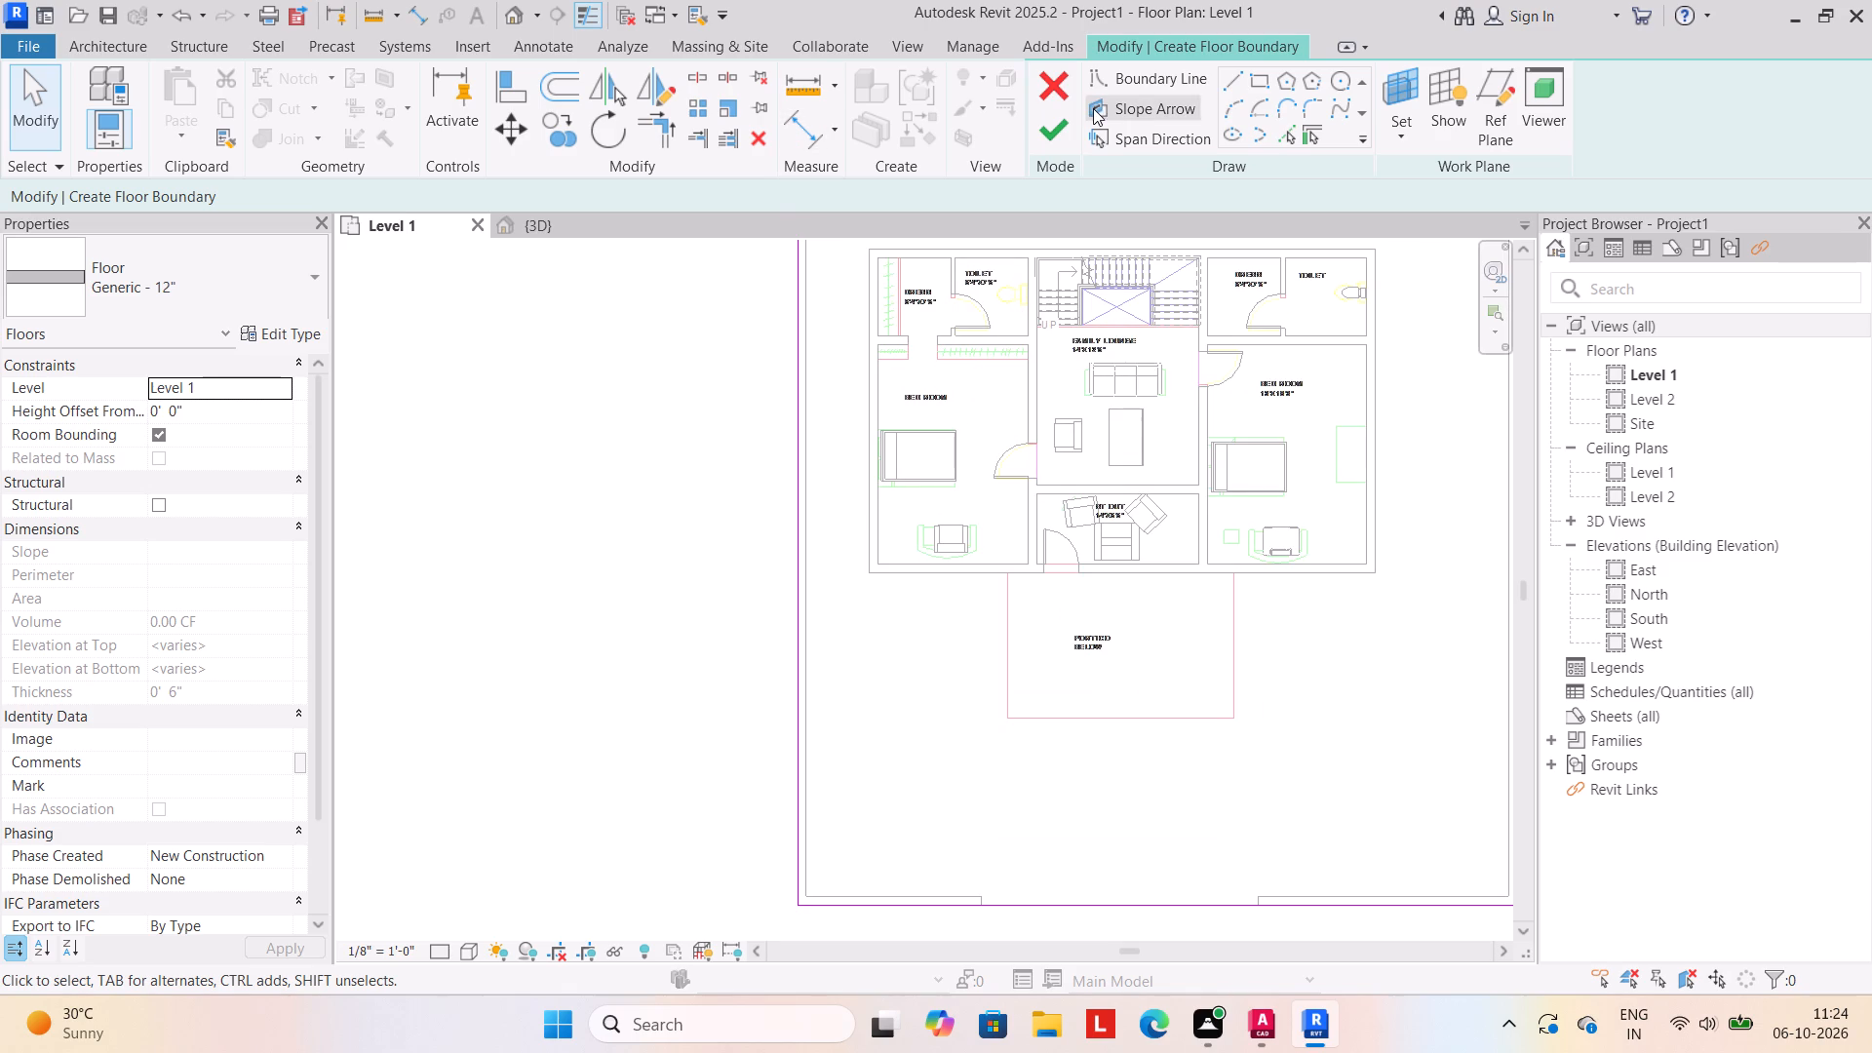
left_click(1057, 133)
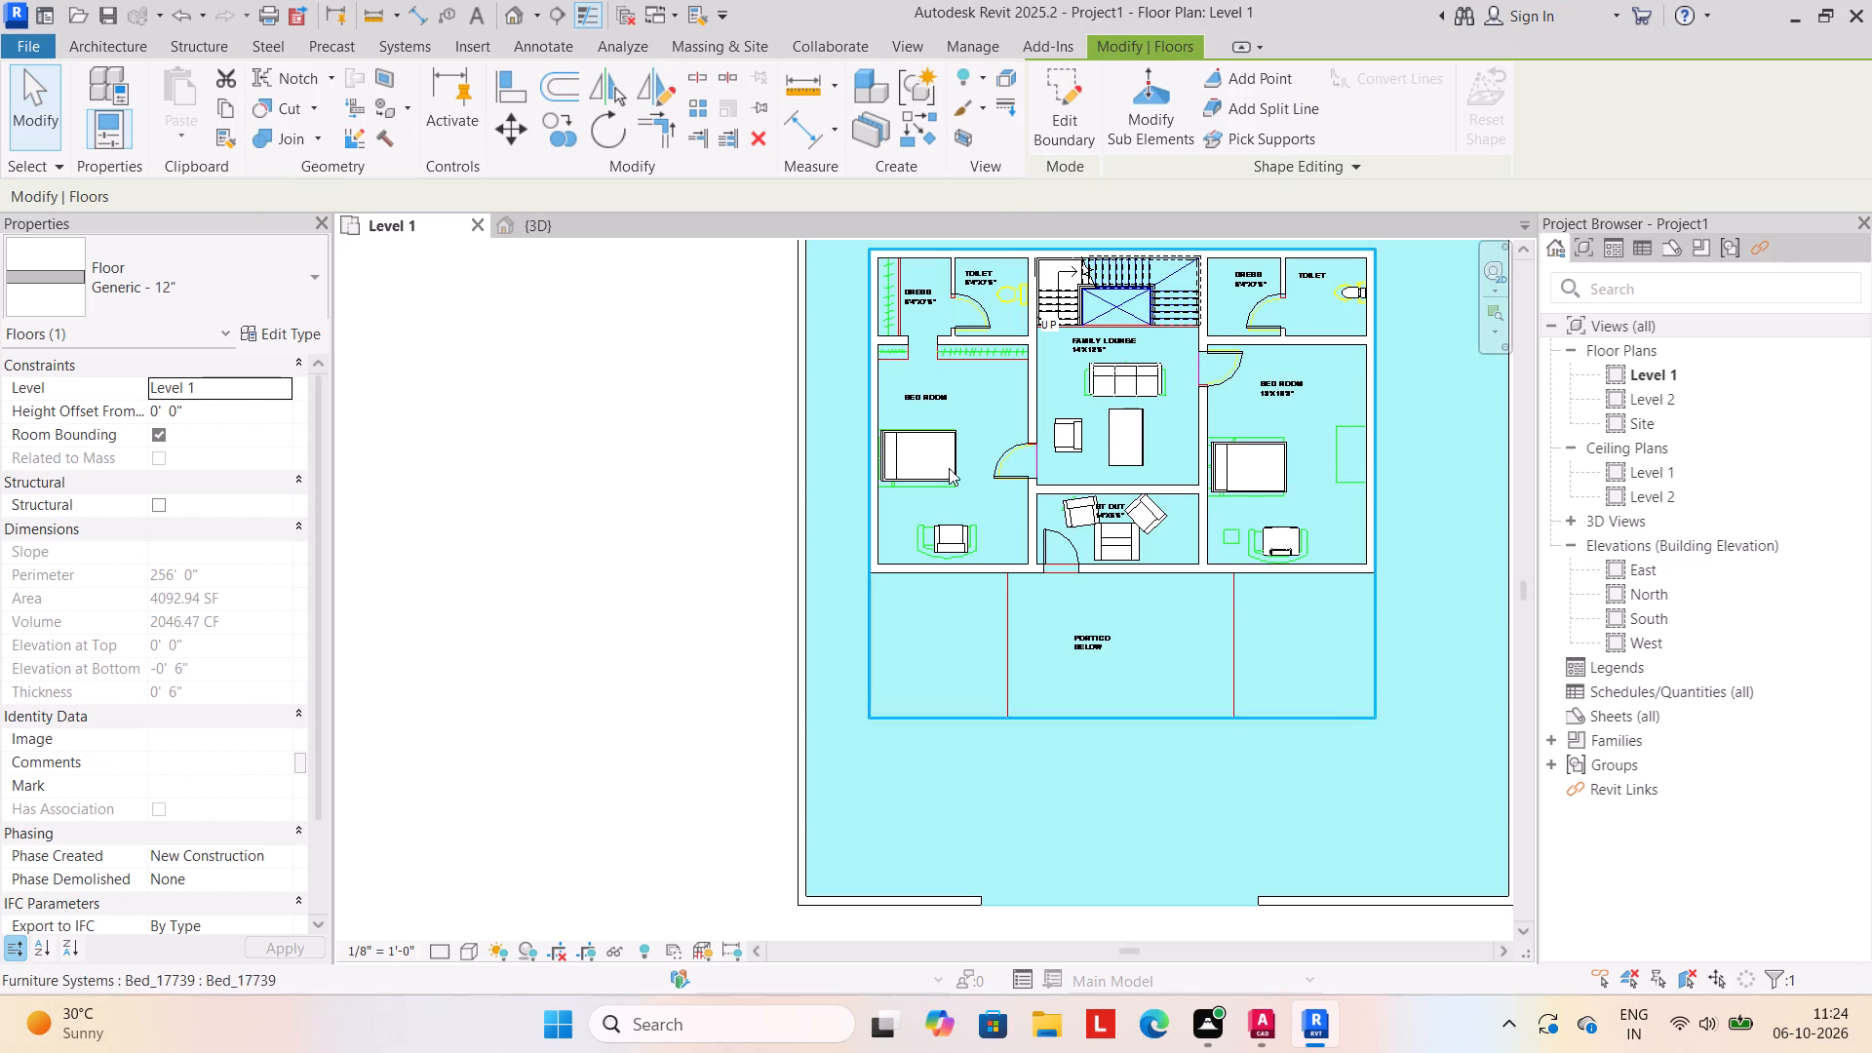
Examine the floor slab, boundary wall and entrance gap in the 3D view from several angles.
left_click(924, 567)
scroll(987, 702, "down", 3)
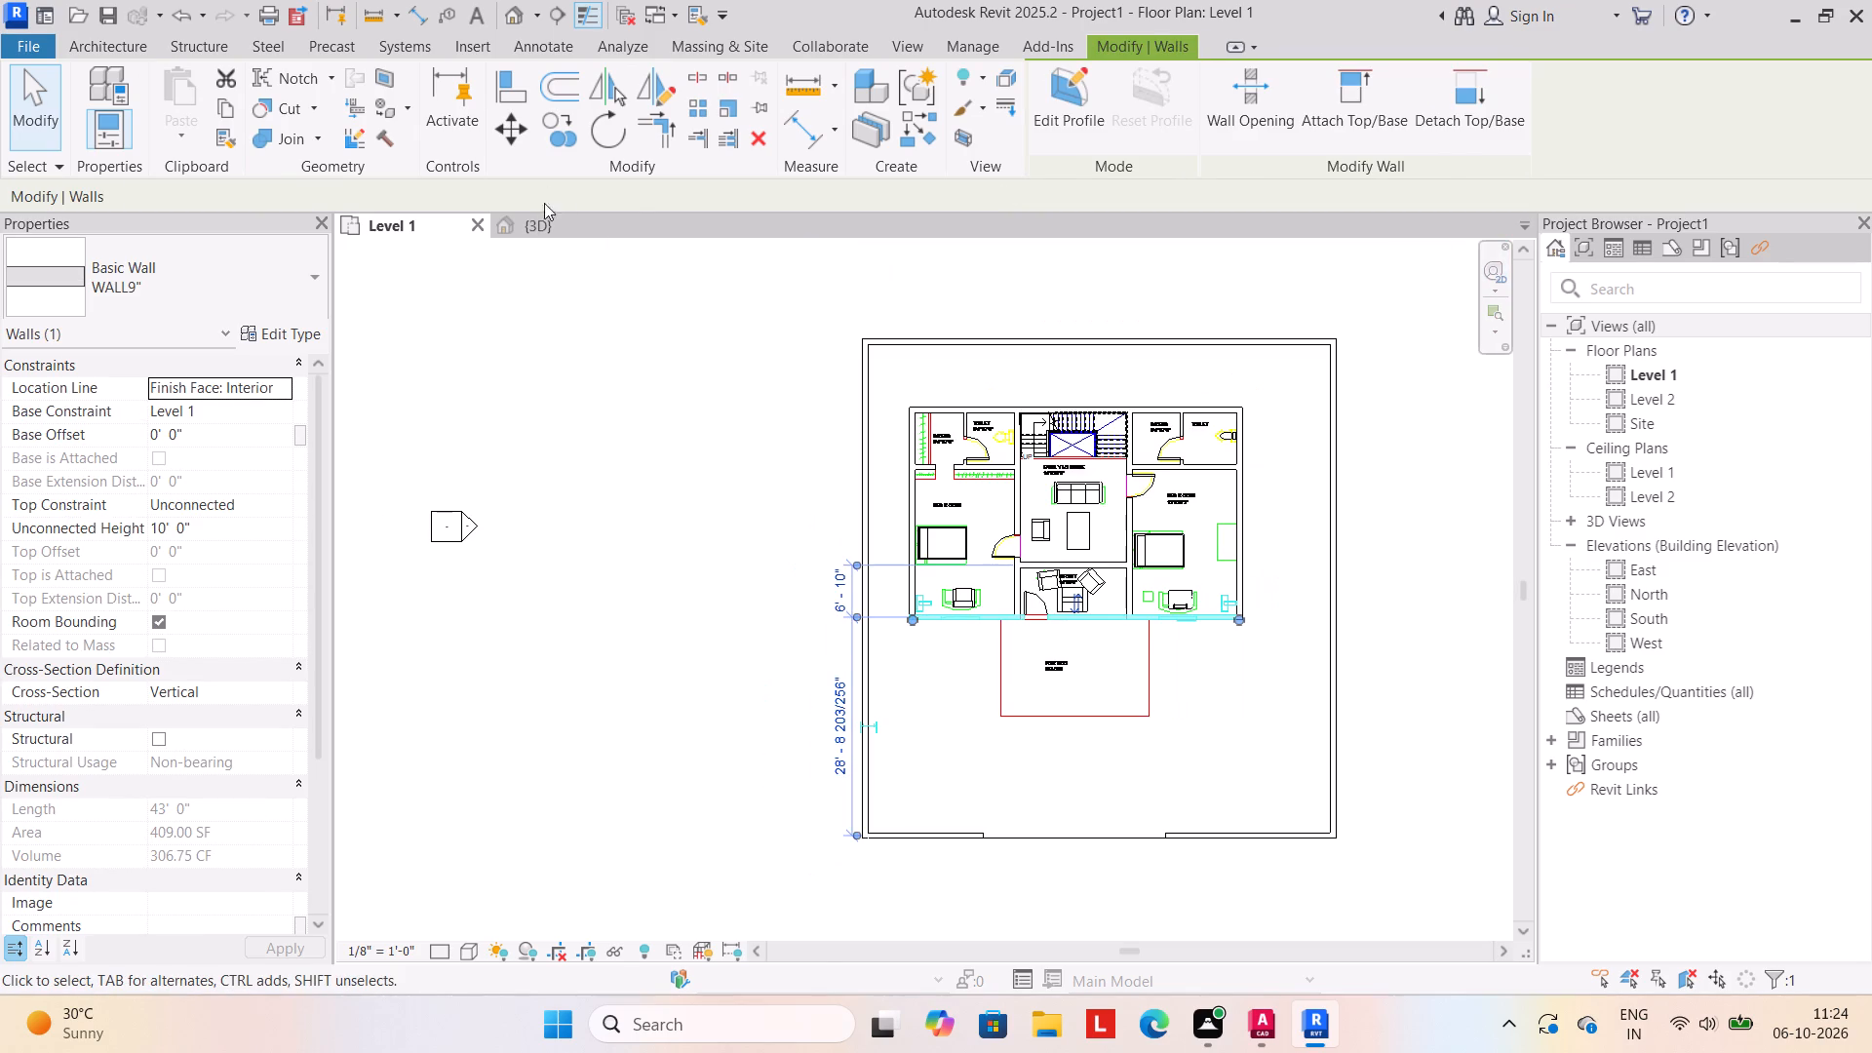
left_click(543, 225)
left_click(757, 666)
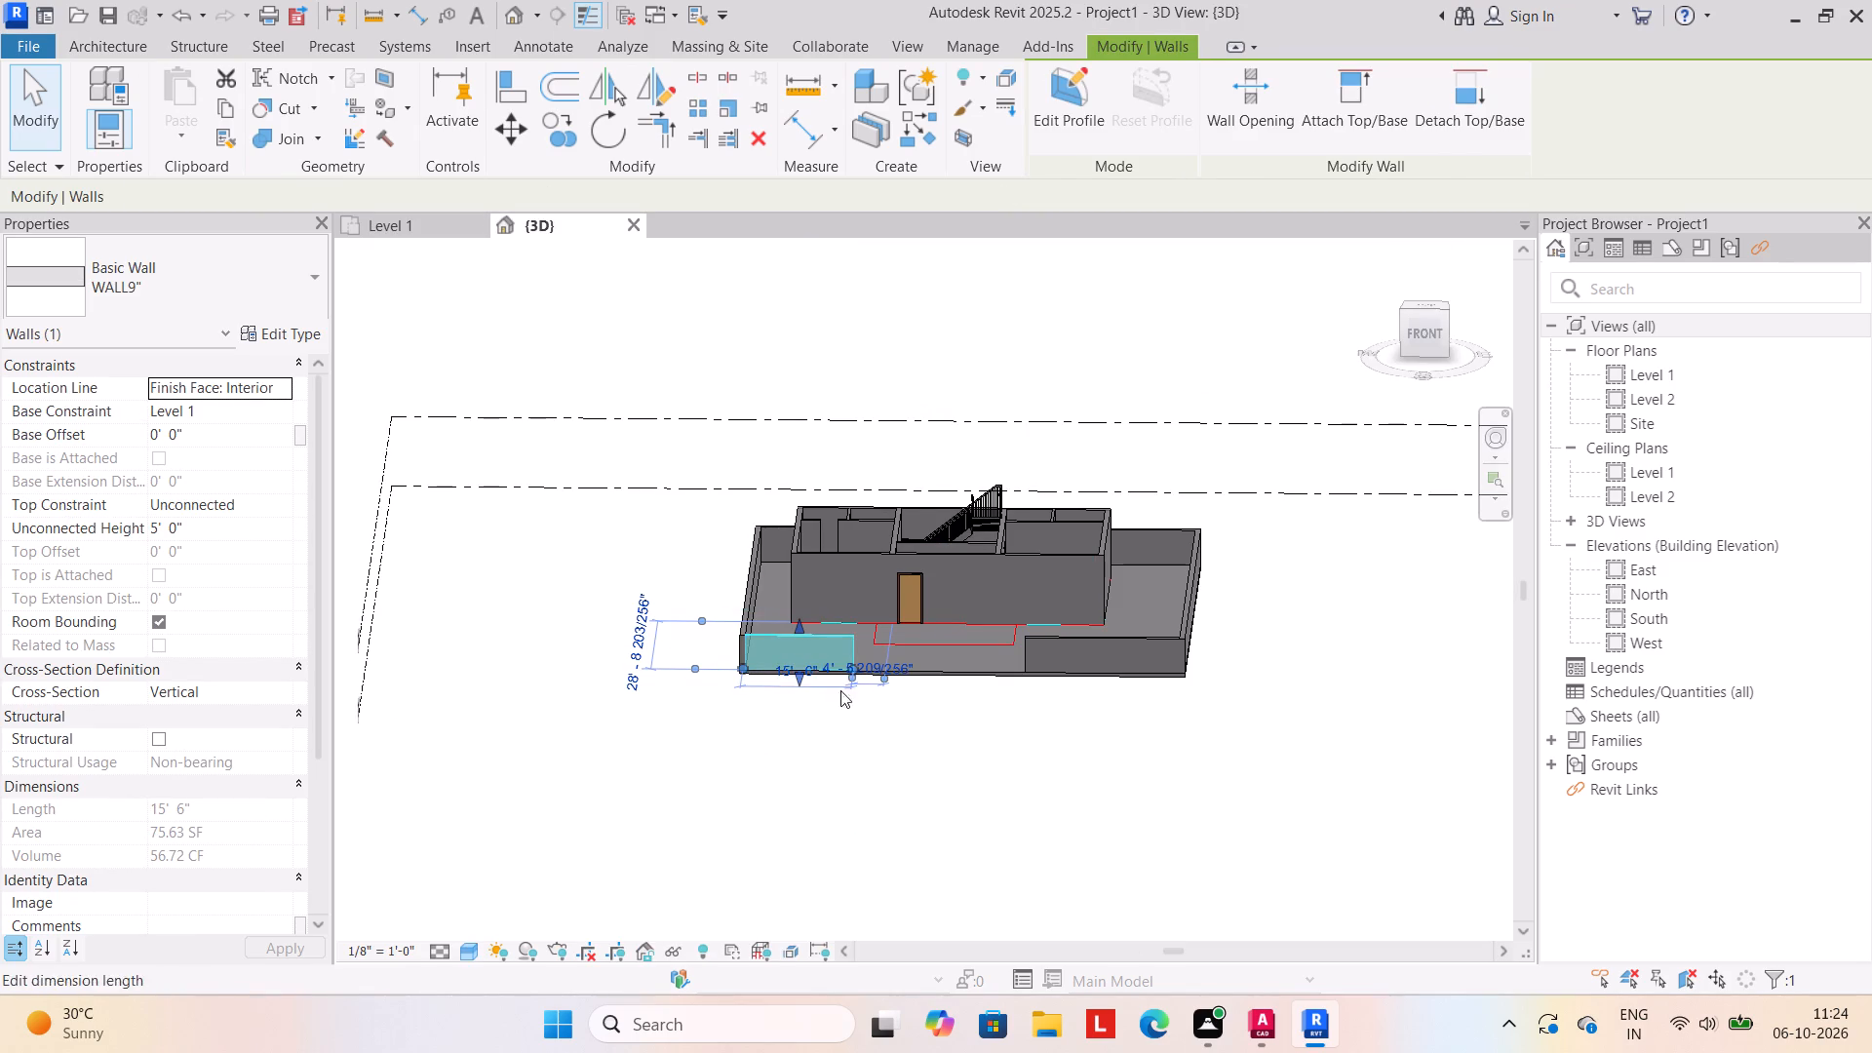
middle_click_drag(997, 785, 996, 811, "shift")
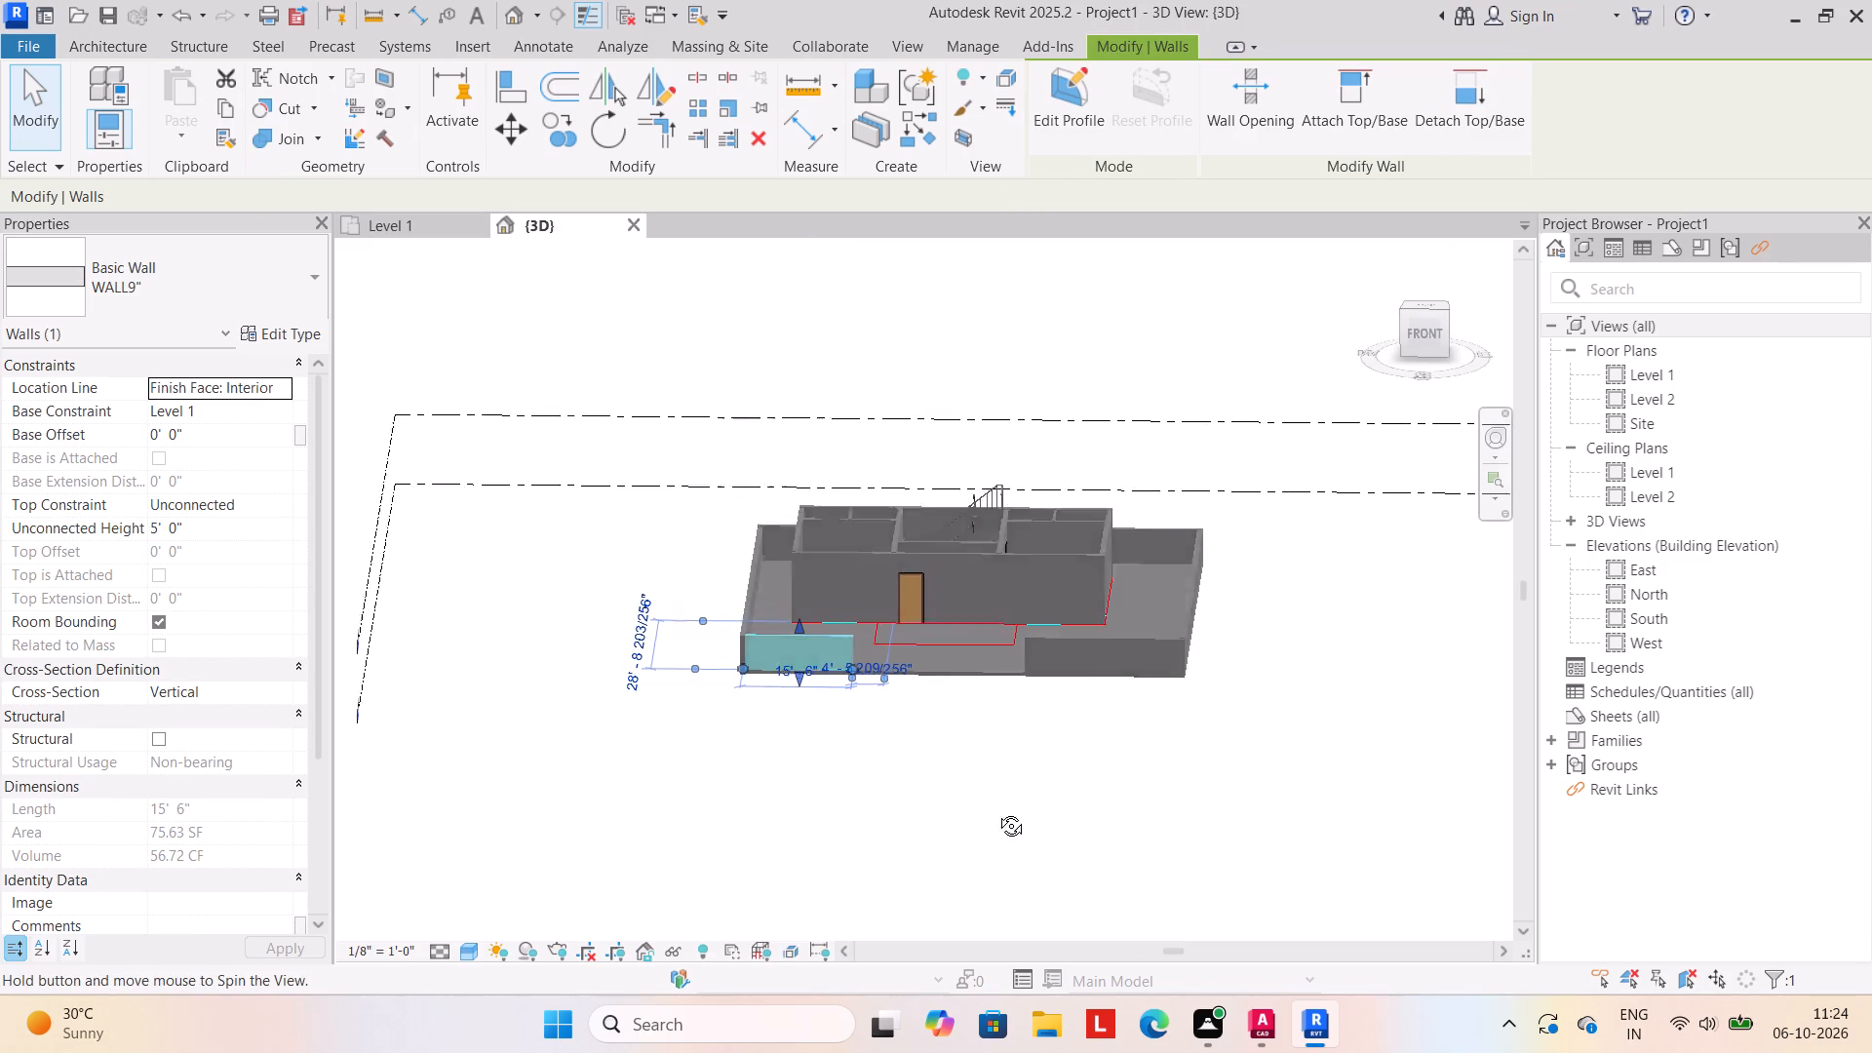
middle_click_drag(996, 811, 1147, 841, "shift")
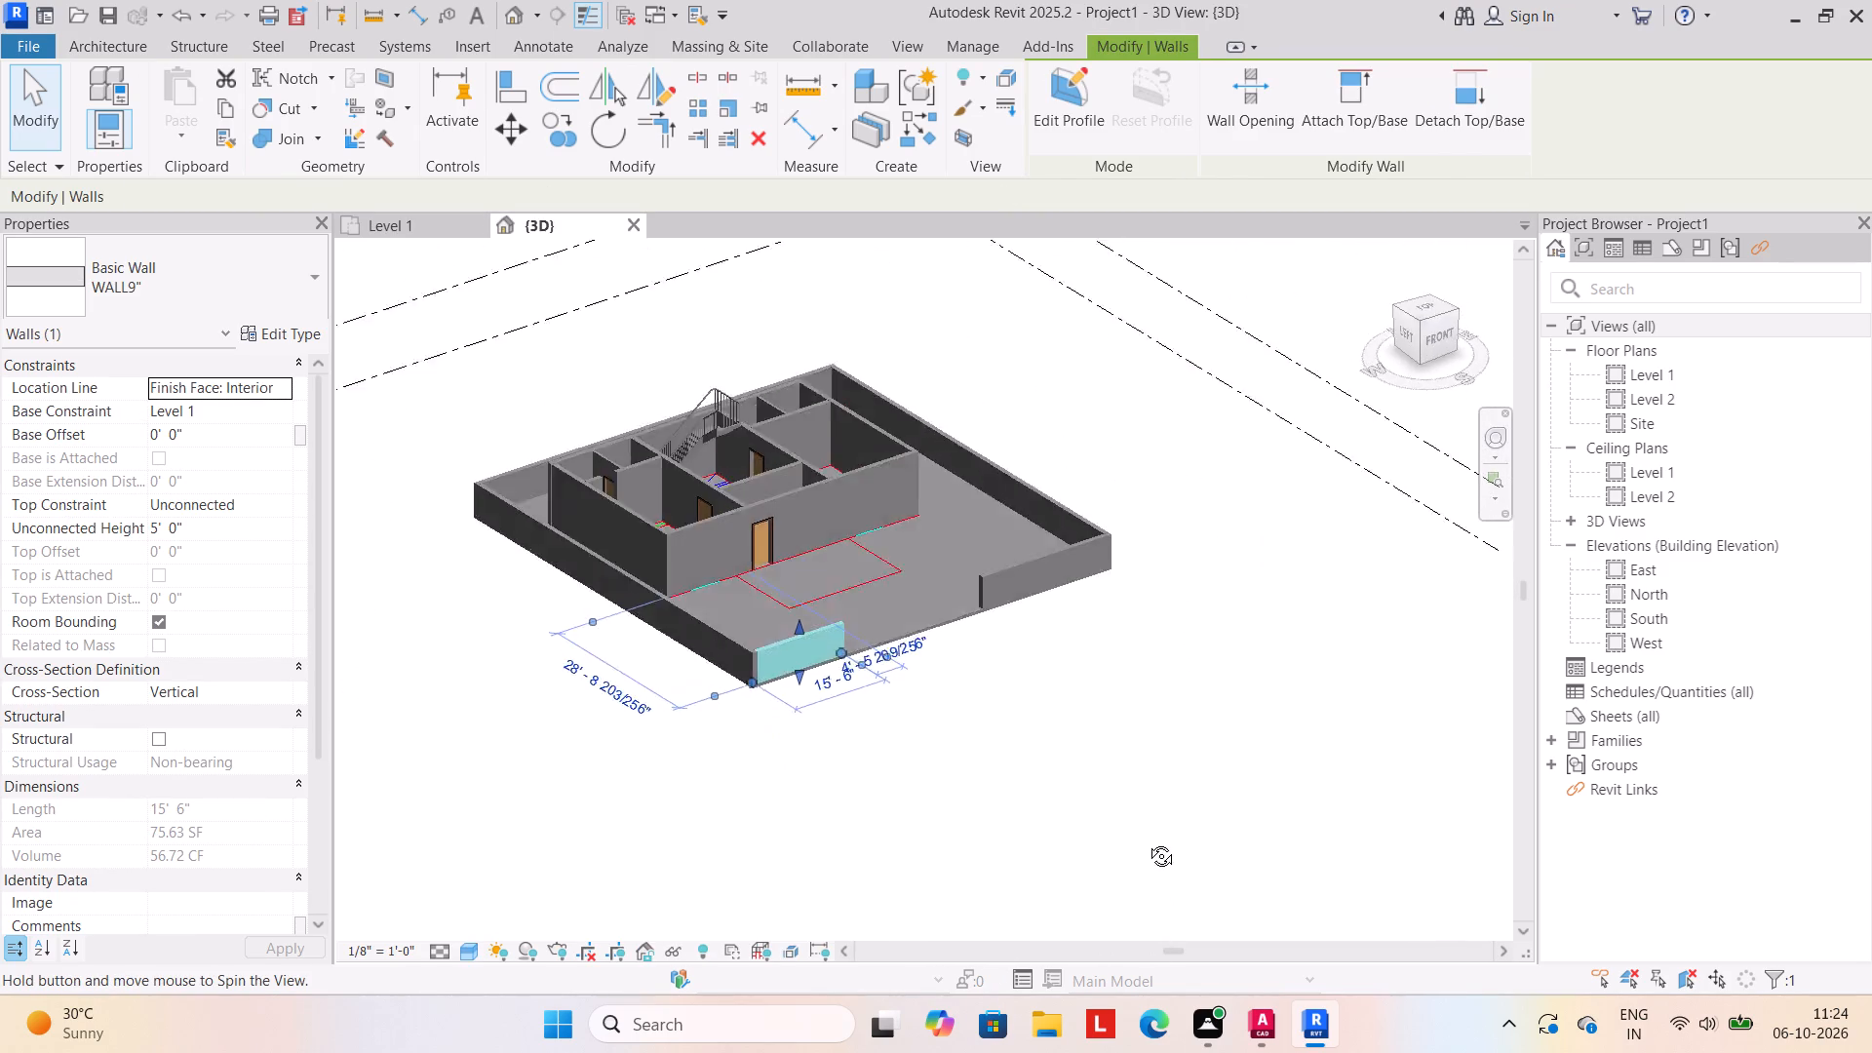
middle_click_drag(1147, 841, 1011, 793, "shift")
key("Escape")
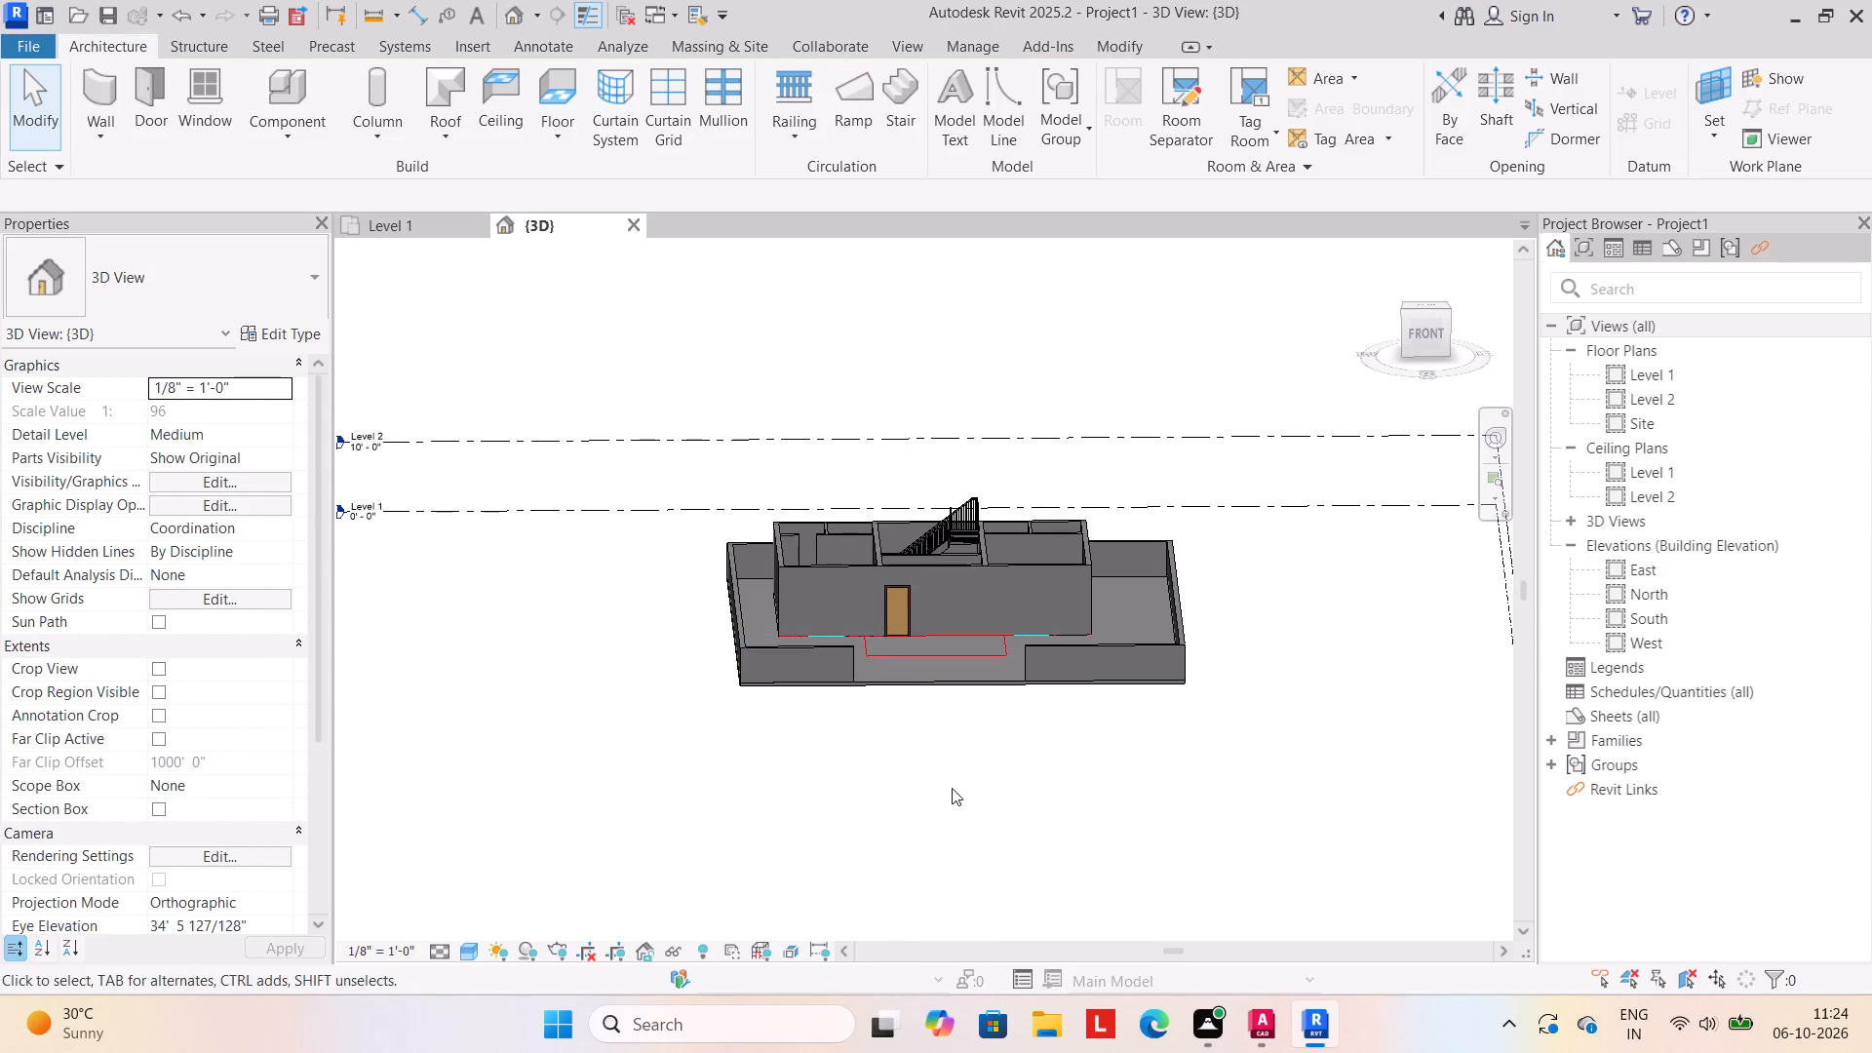
middle_click_drag(950, 786, 975, 724)
middle_click_drag(973, 742, 966, 866, "shift")
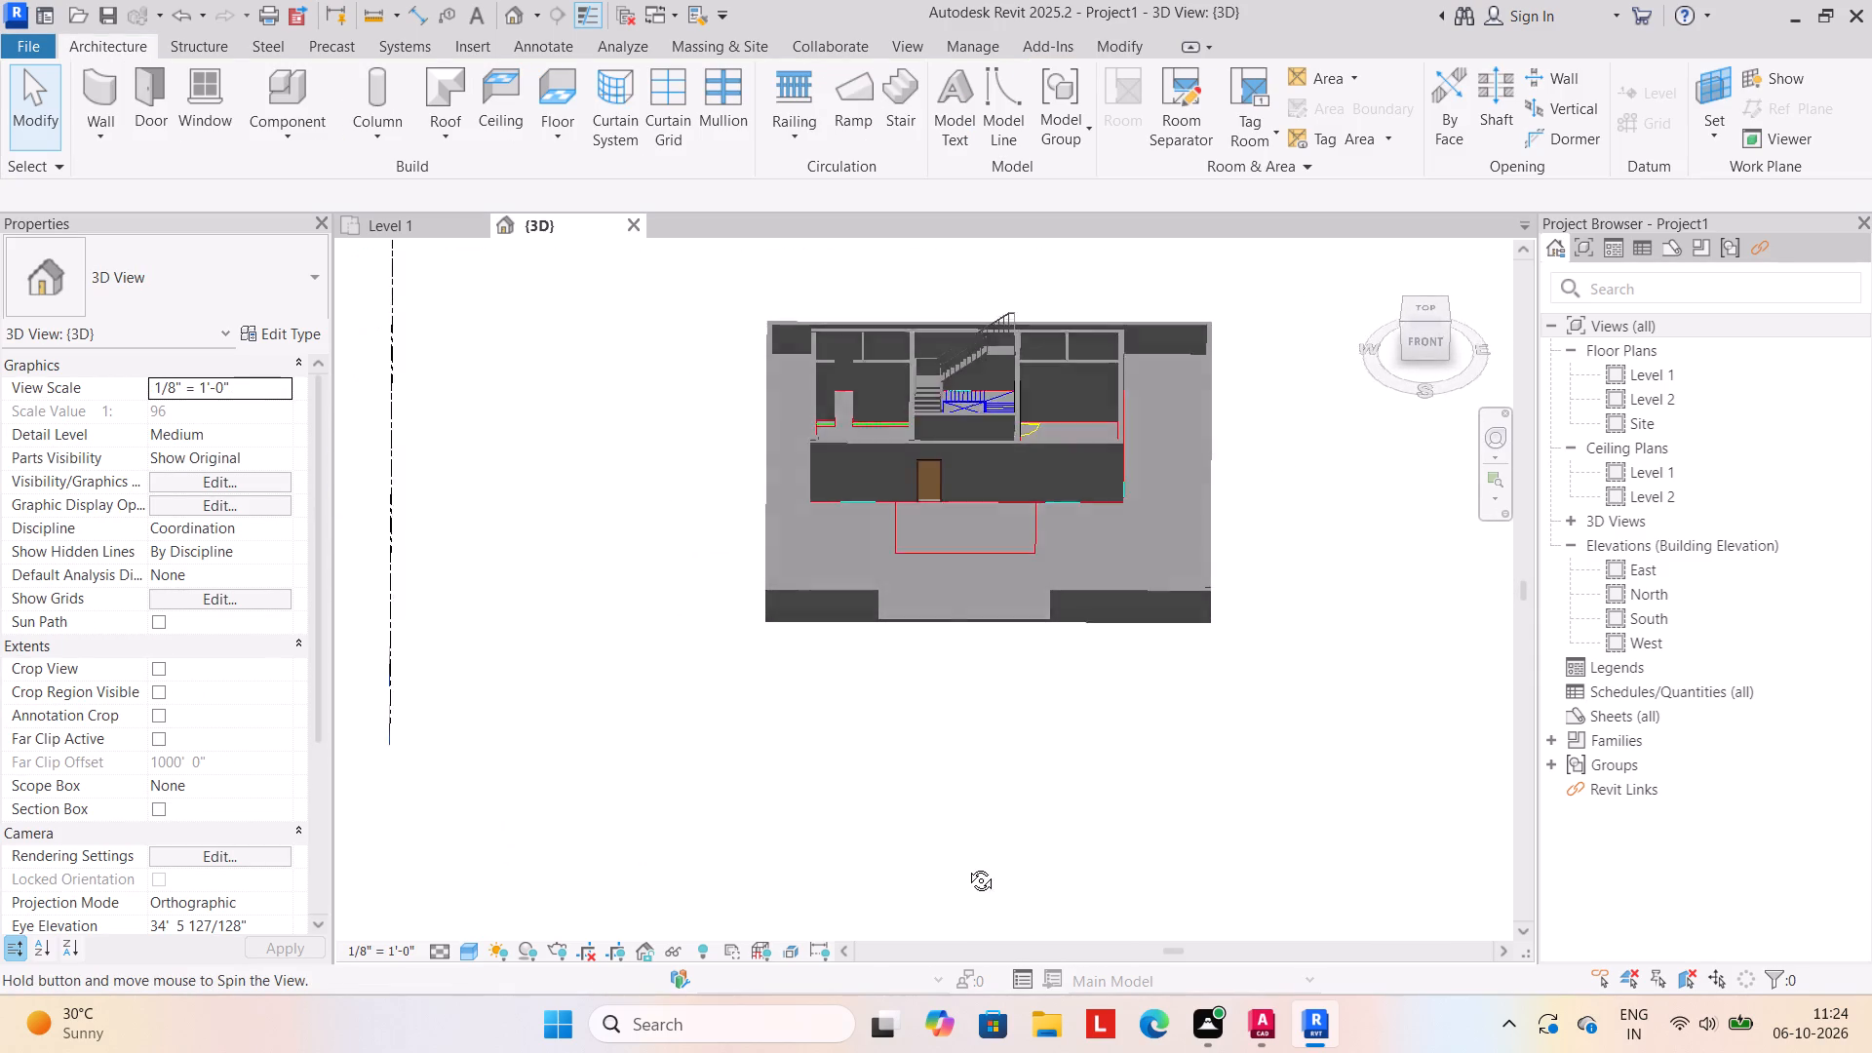
middle_click_drag(966, 866, 946, 921, "shift")
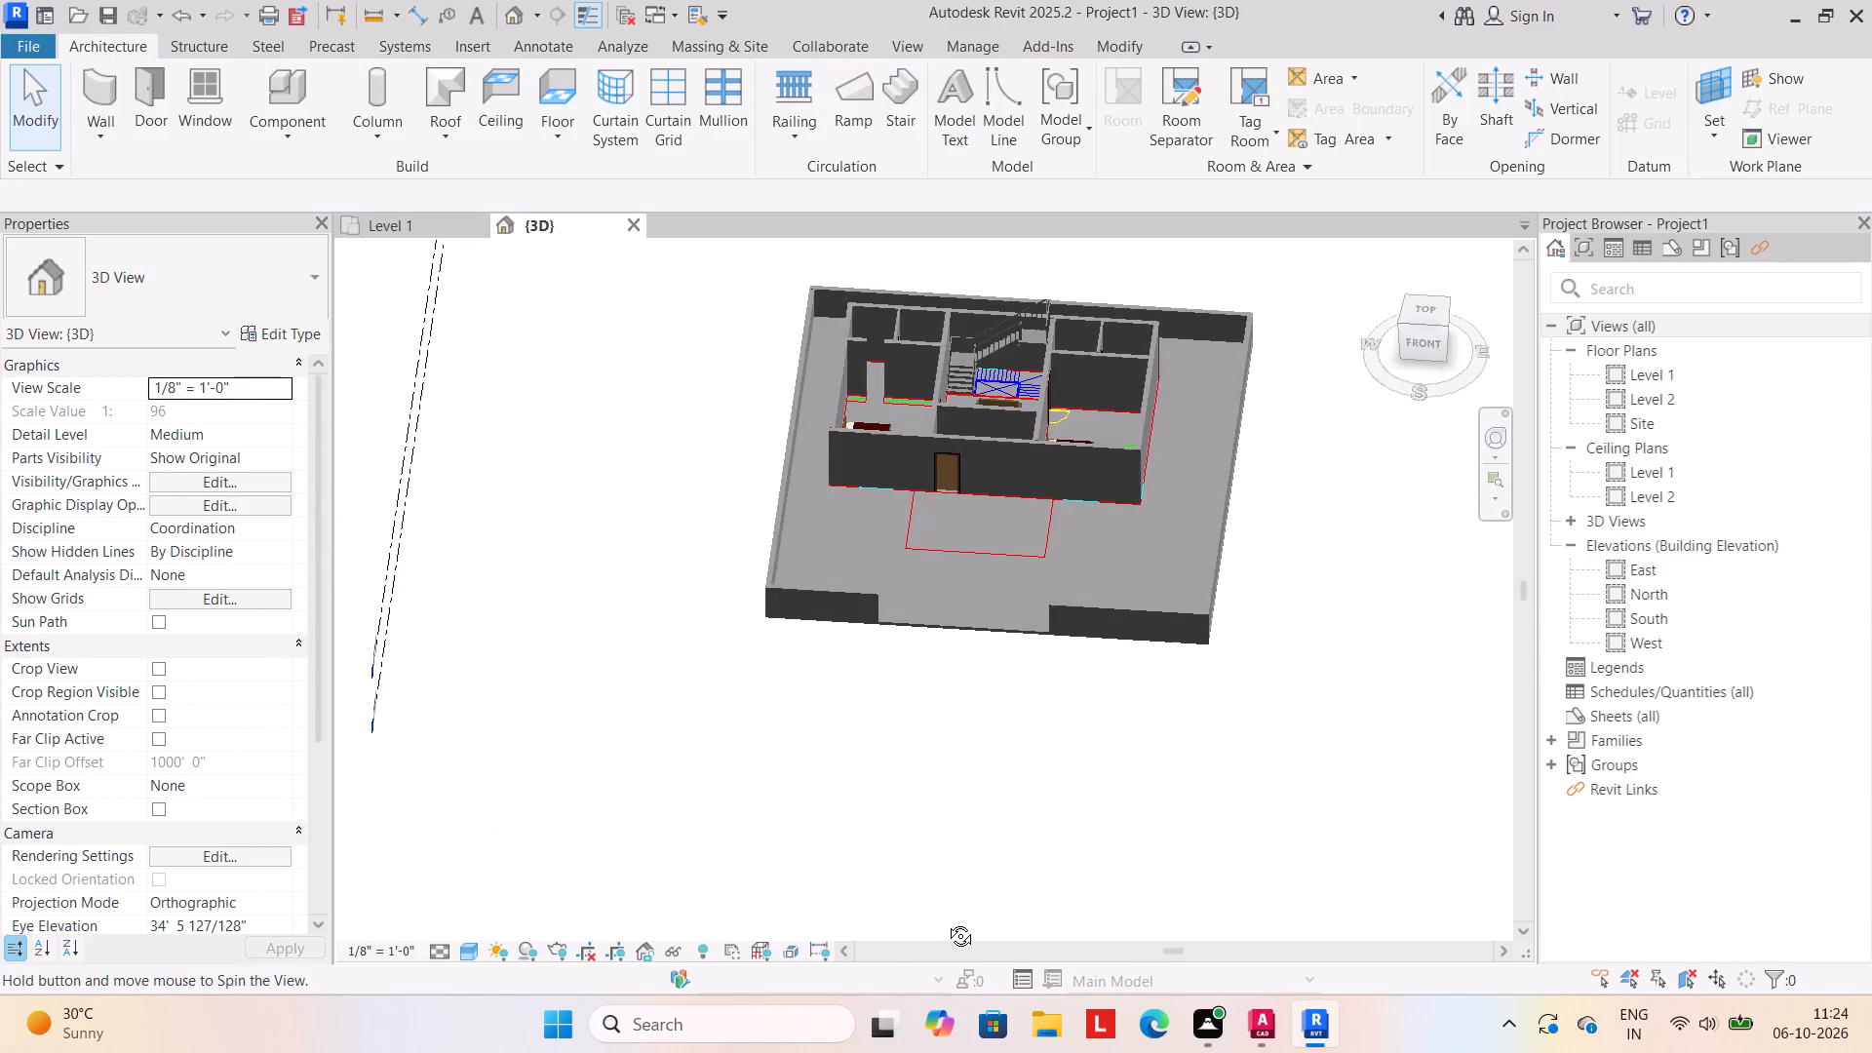
middle_click_drag(946, 921, 1064, 735, "shift")
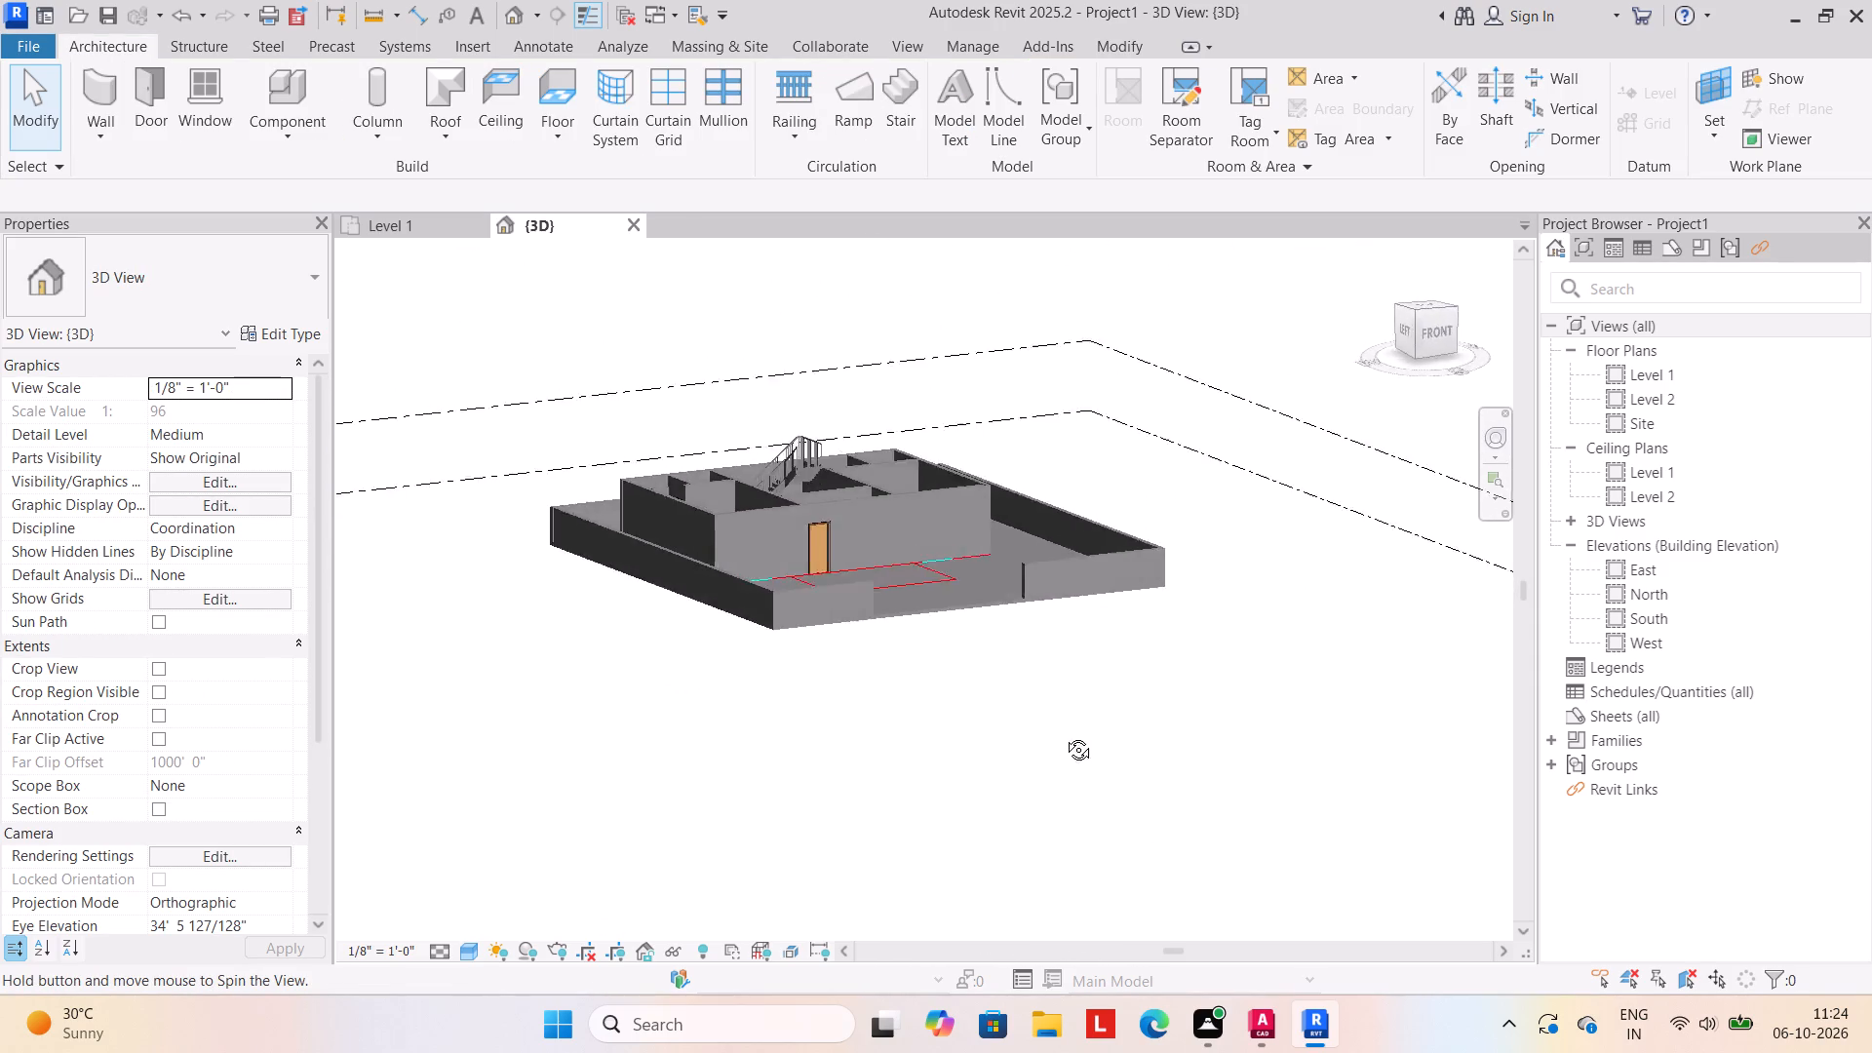
middle_click_drag(1064, 735, 950, 753, "shift")
middle_click_drag(950, 730, 960, 793)
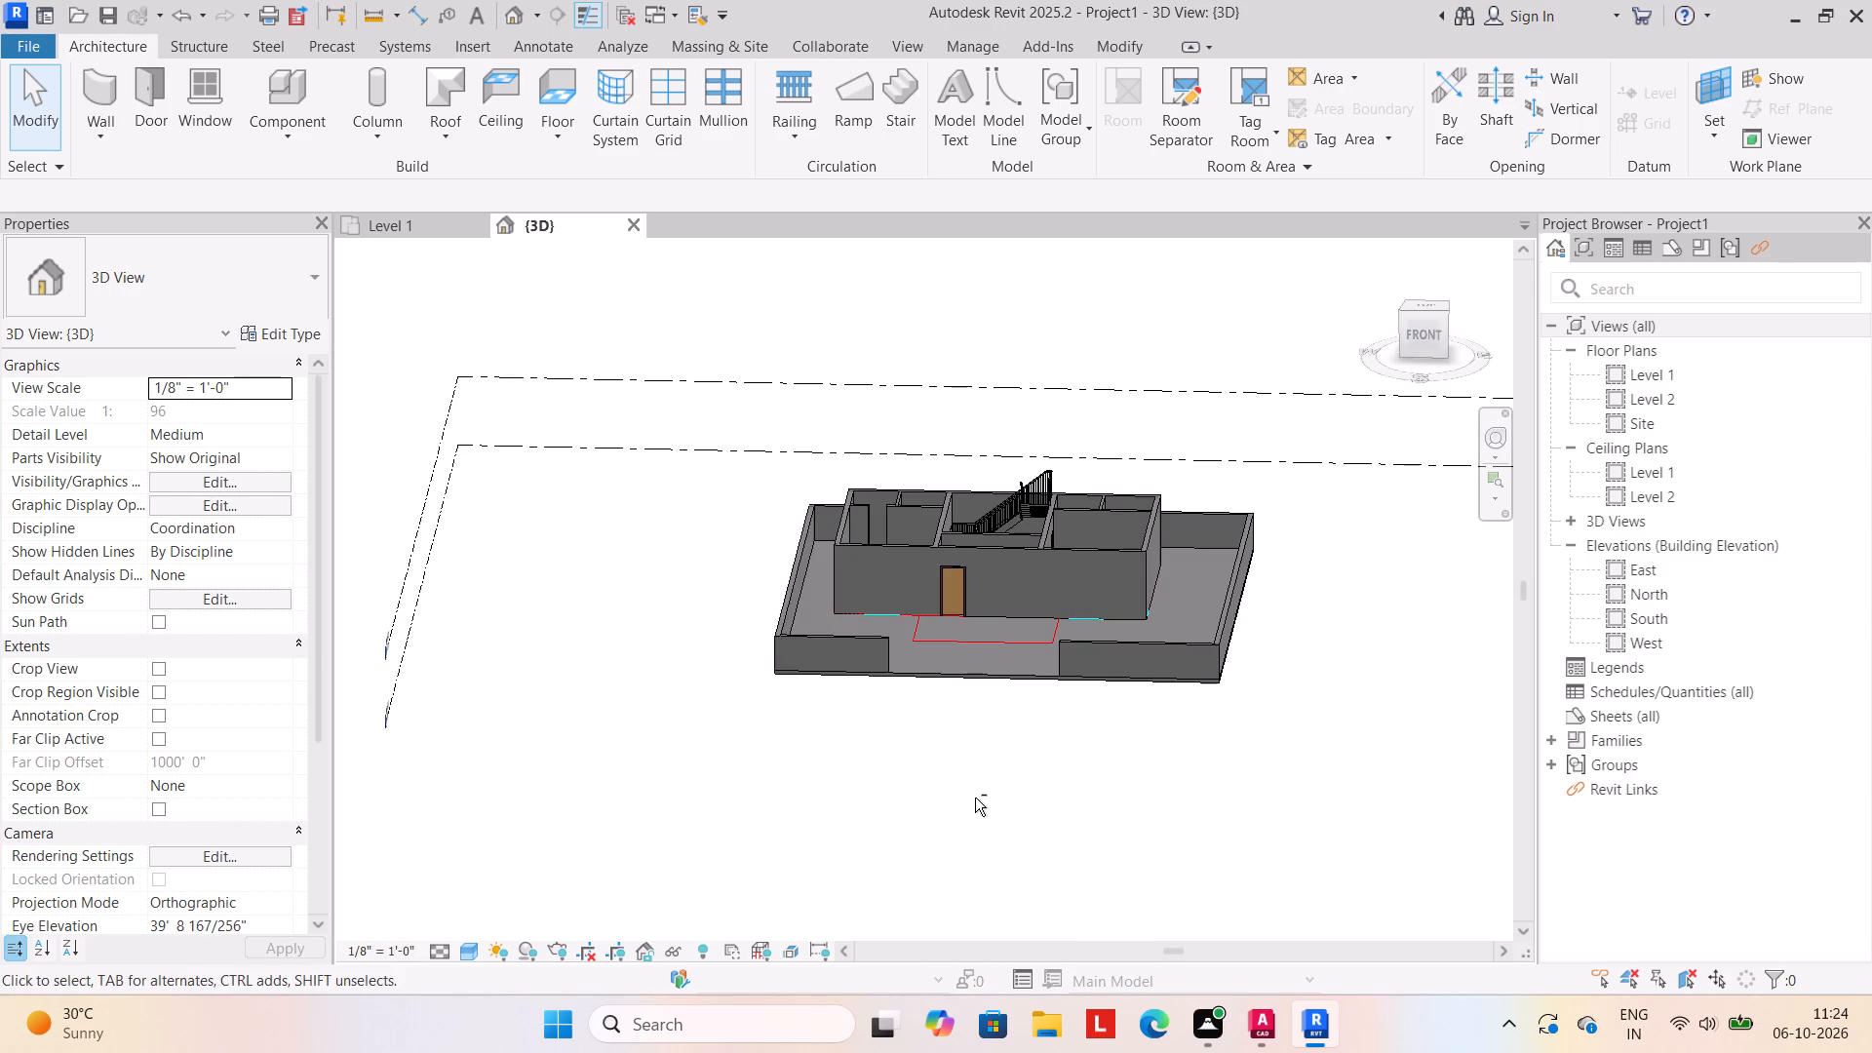
scroll(997, 778, "up", 1, "shift")
middle_click(1022, 746, "shift")
middle_click_drag(984, 794, 982, 868, "shift")
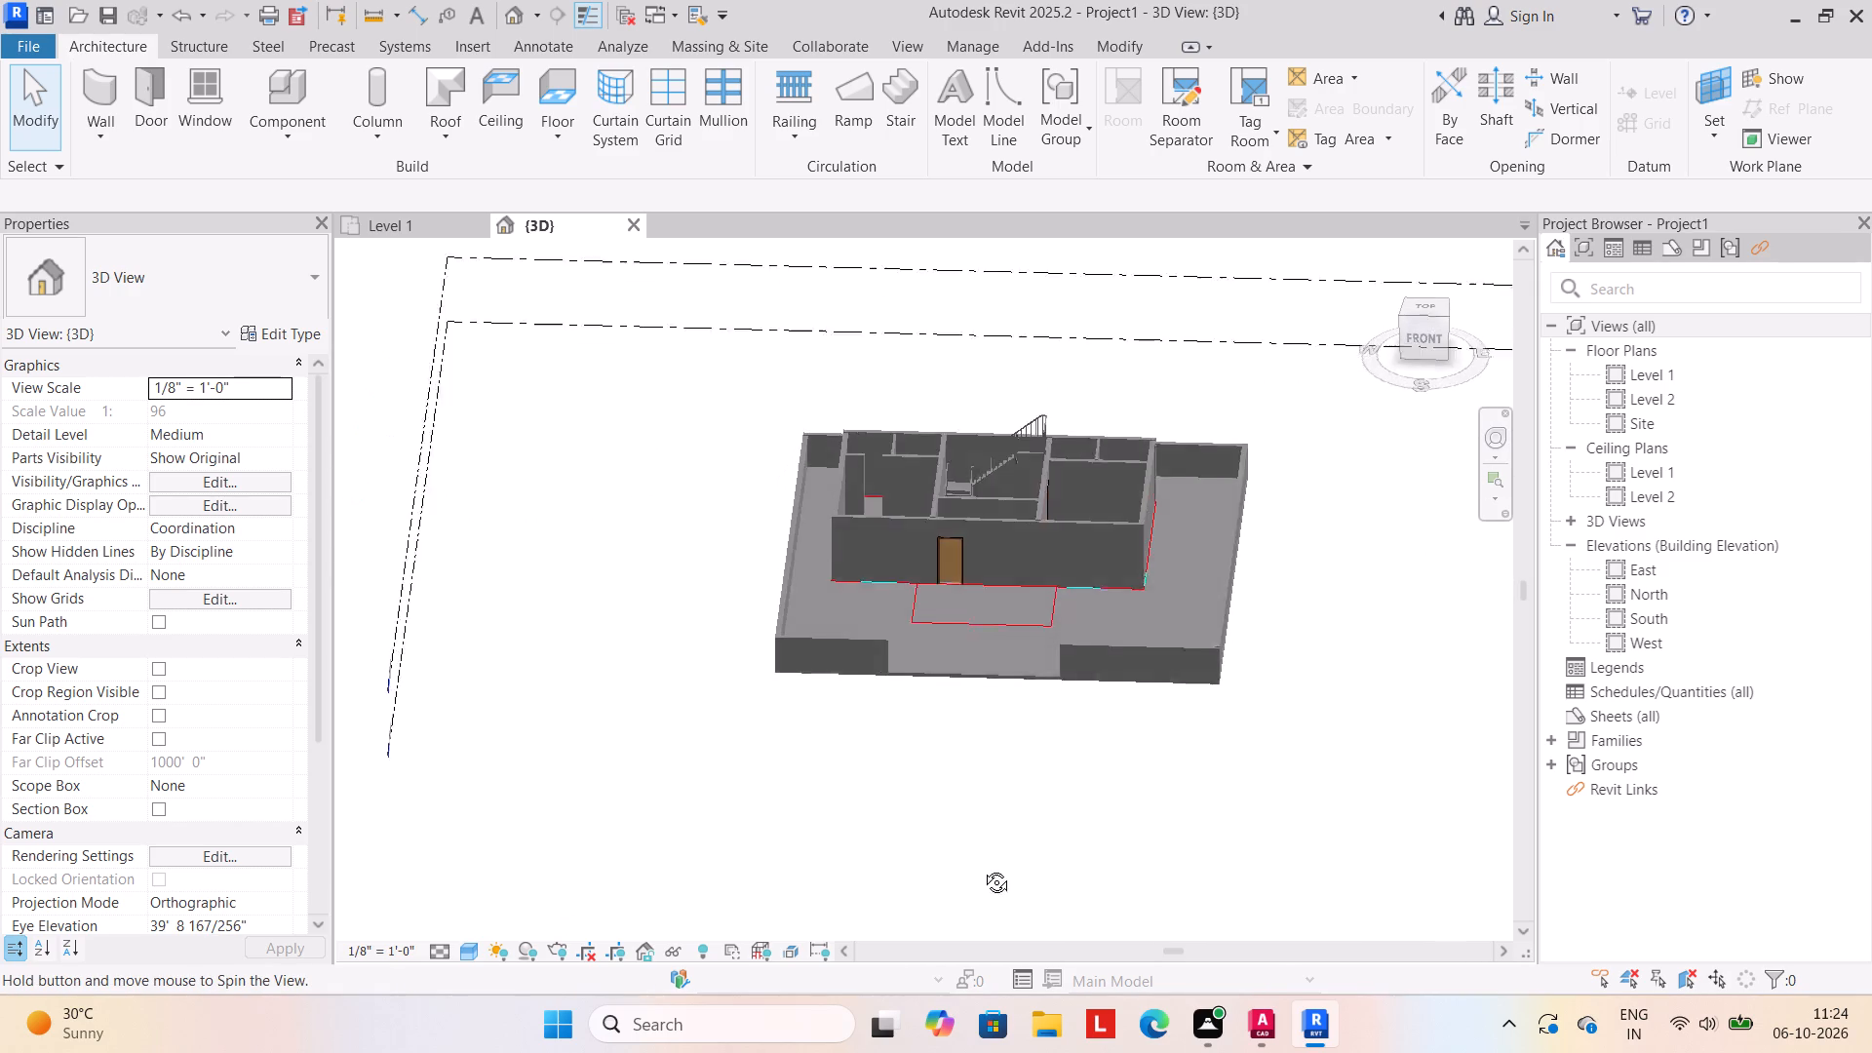
middle_click_drag(982, 868, 977, 839, "shift")
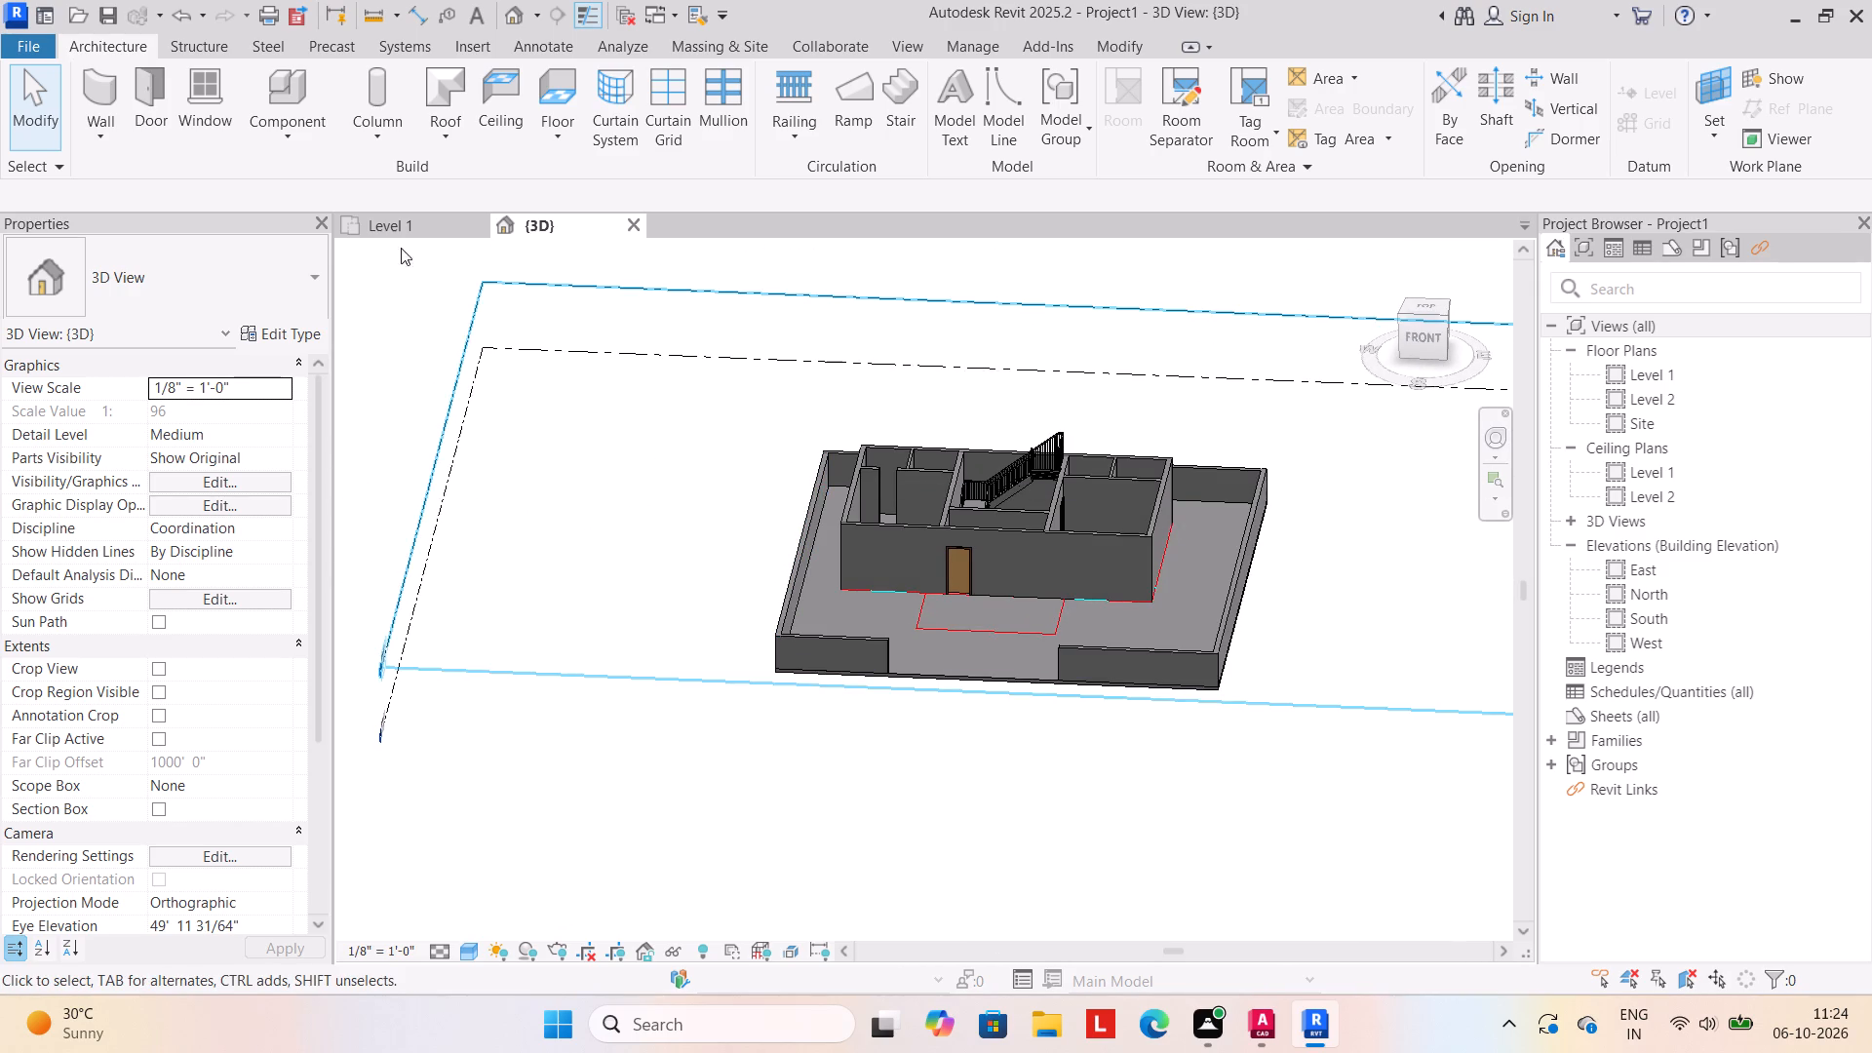
Start a roof by footprint from the Level 1 plan, moving it to Level 2, with Defines slope off.
left_click(401, 222)
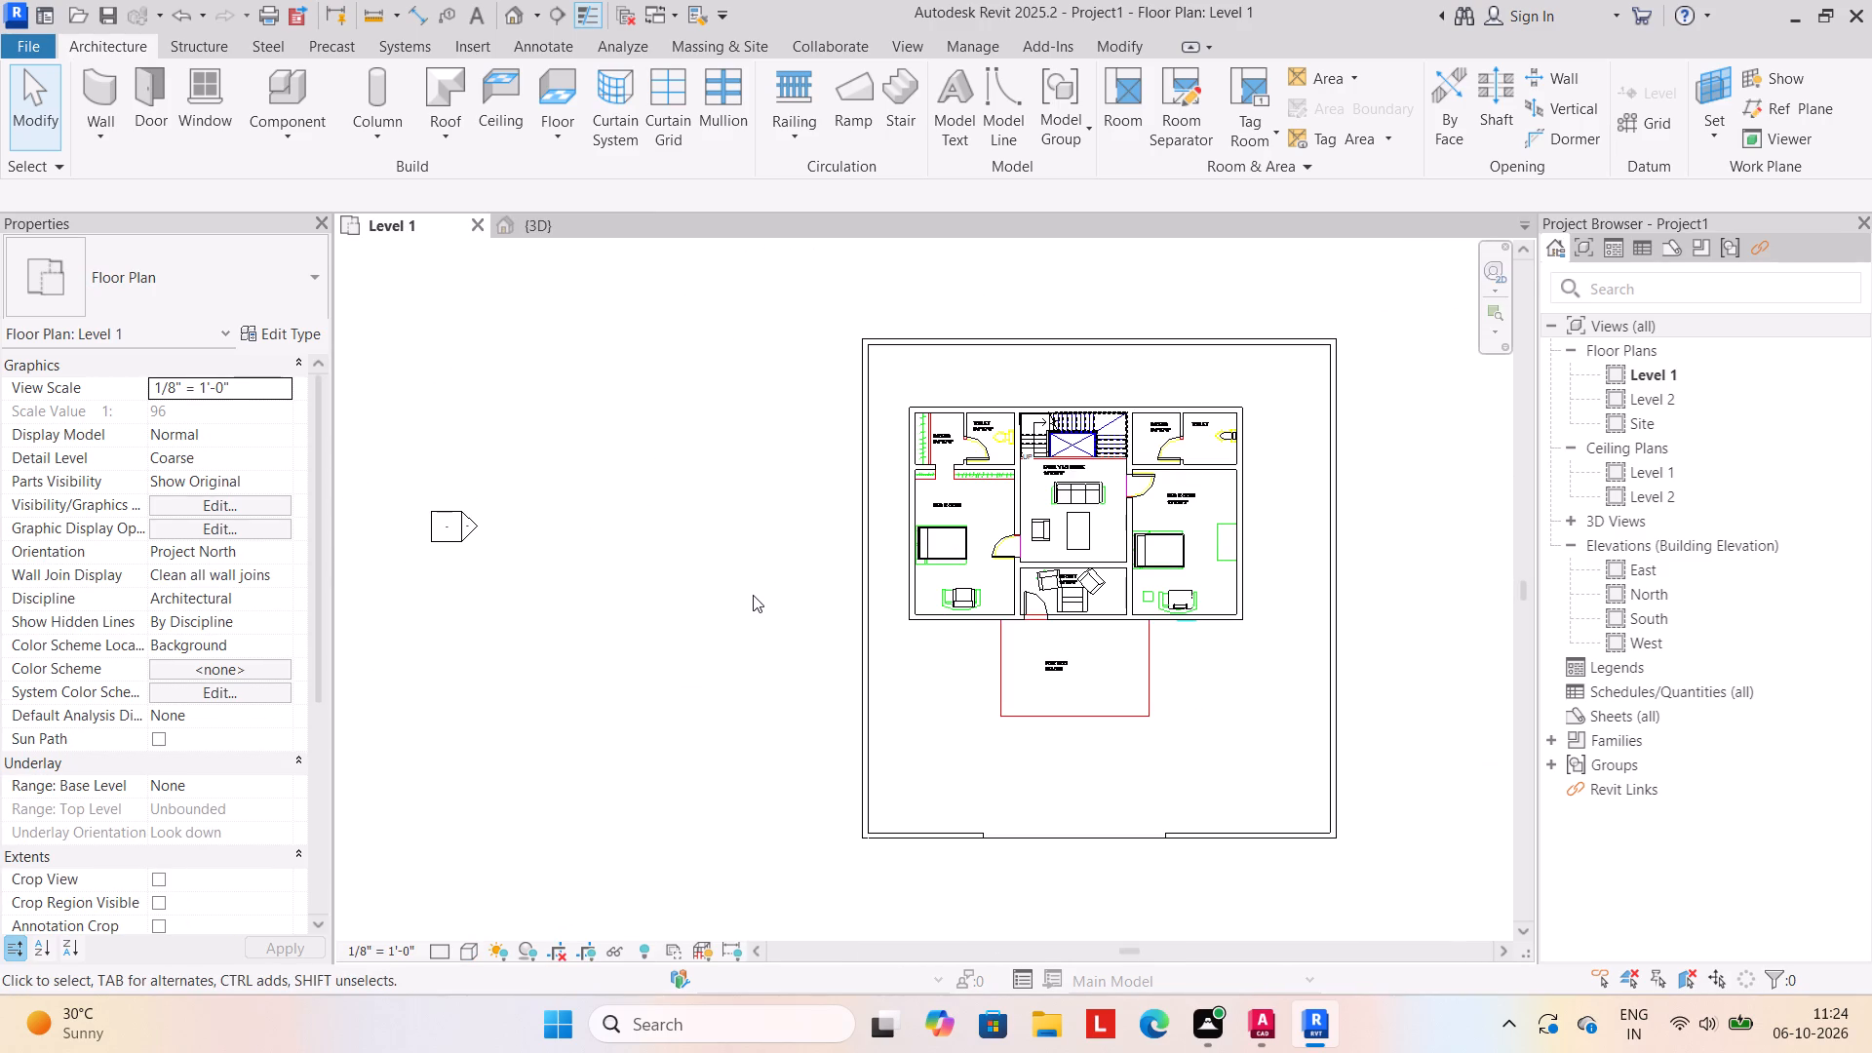
scroll(753, 595, "down", 1)
middle_click_drag(753, 595, 779, 525)
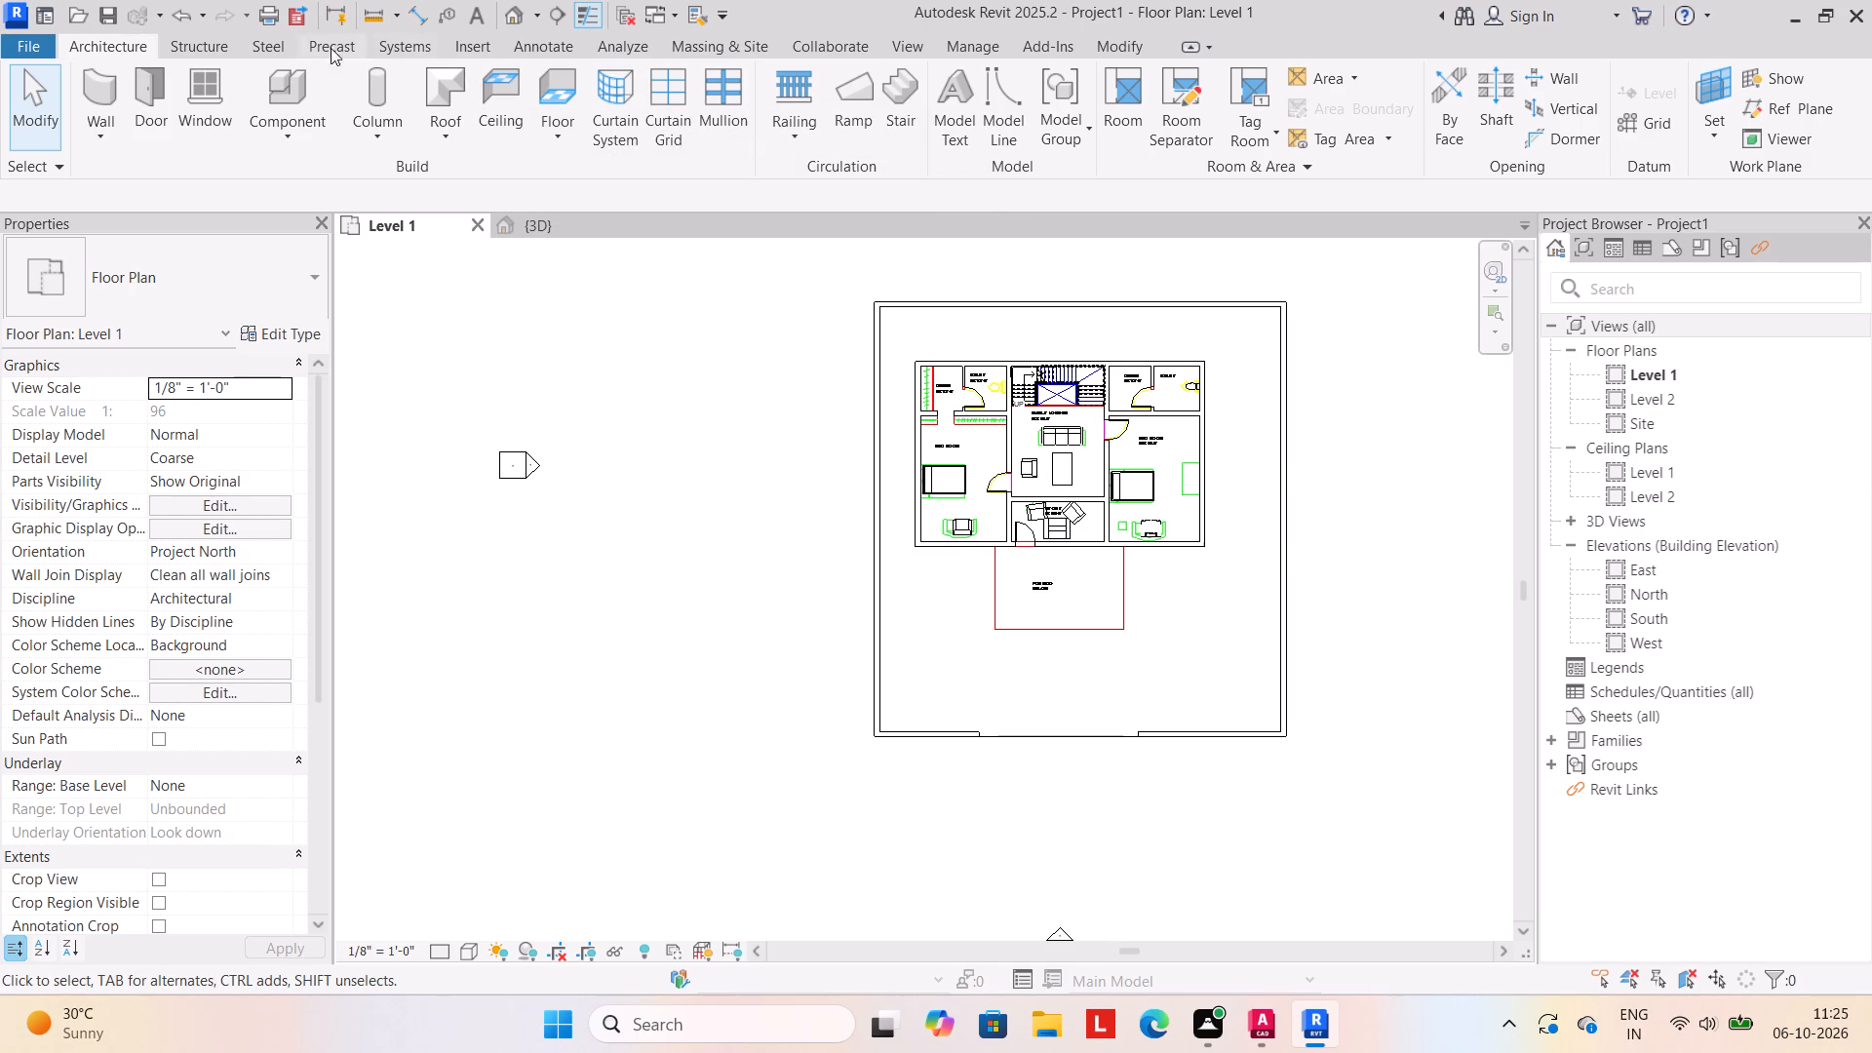
left_click(448, 144)
left_click(452, 170)
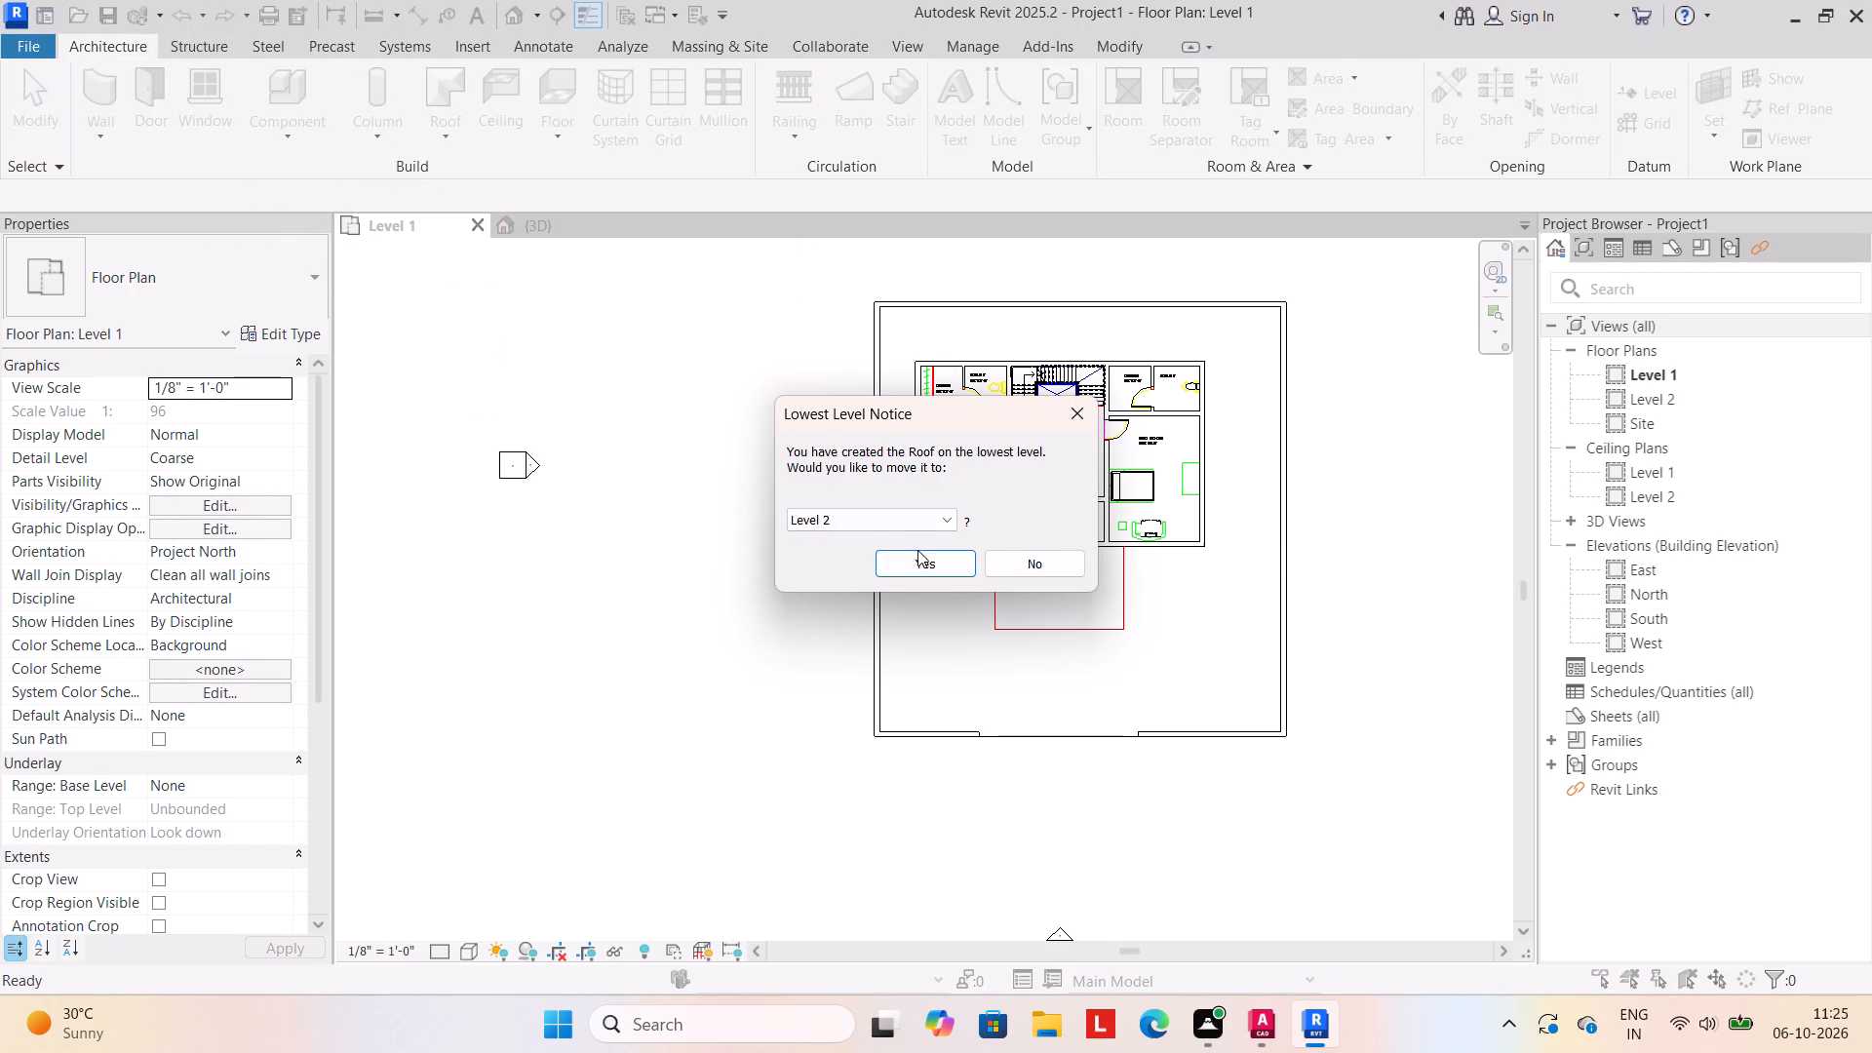
left_click(923, 570)
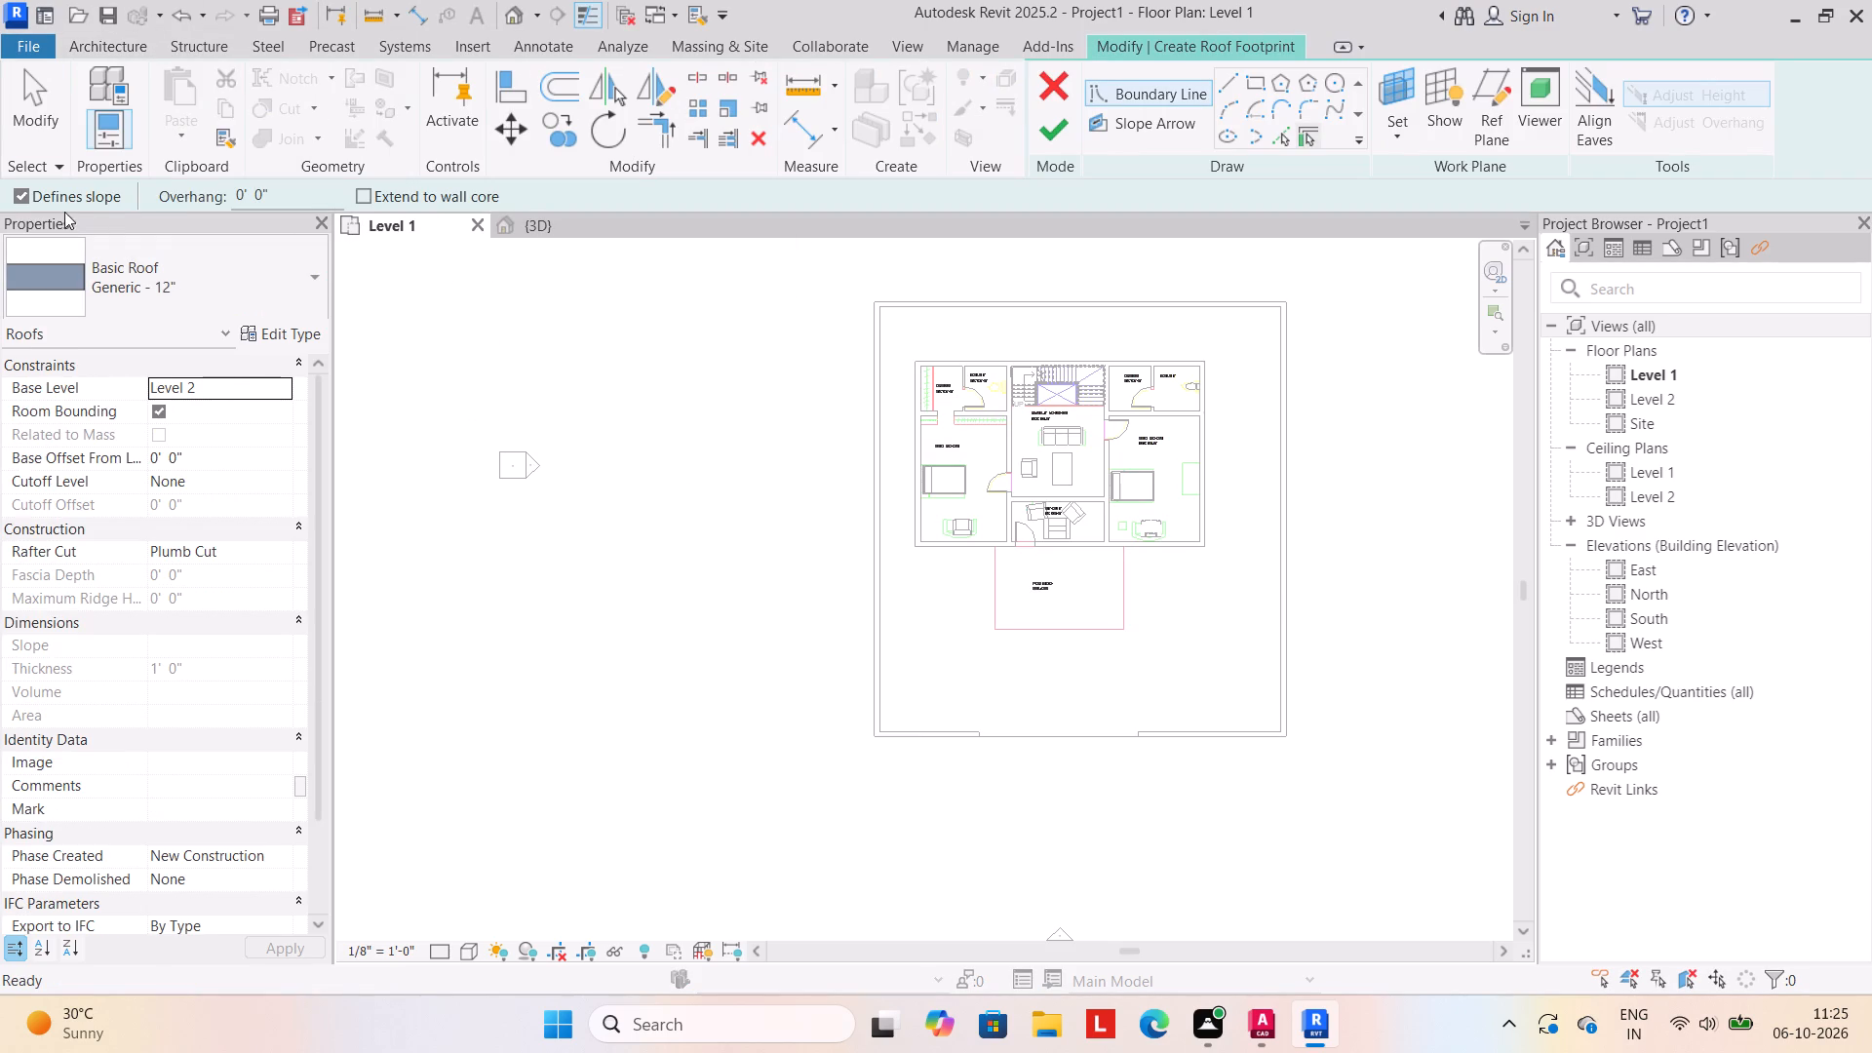
left_click(17, 192)
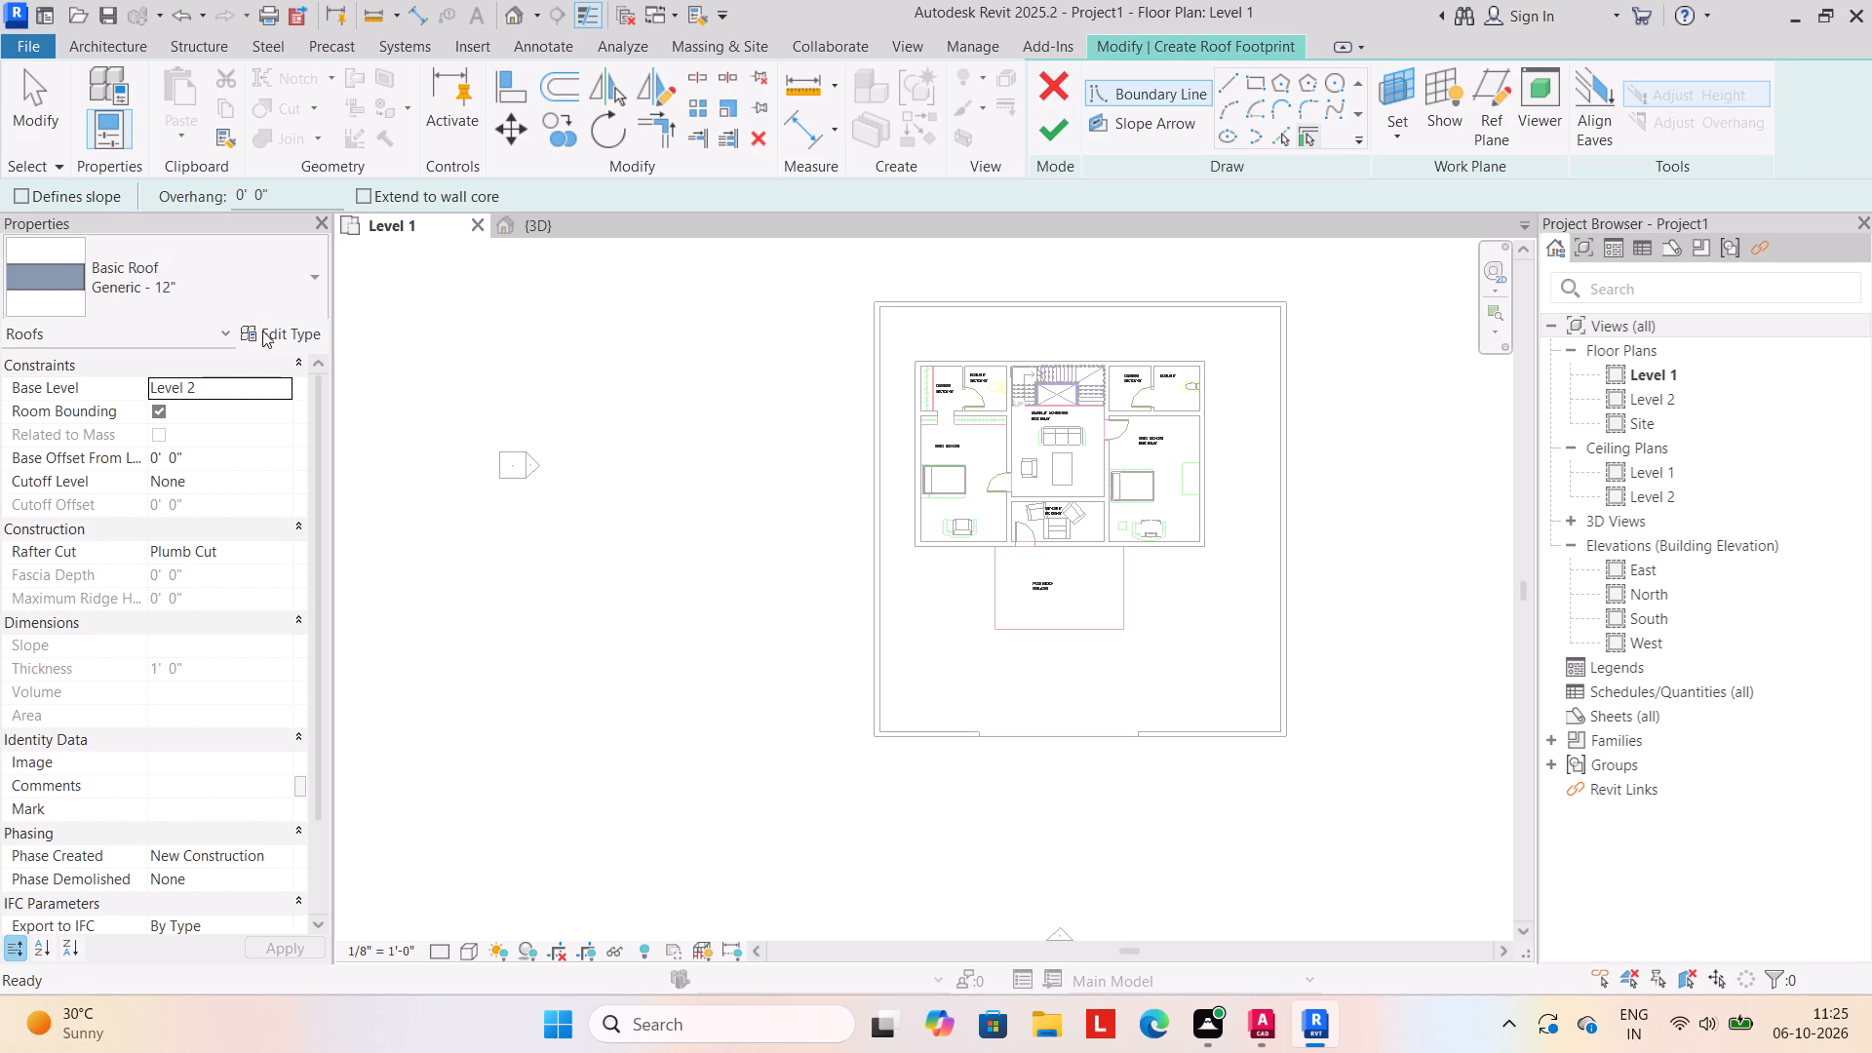
Set the structure layer thickness of the Generic - 12" basic roof type to 6".
left_click(278, 328)
left_click(1214, 465)
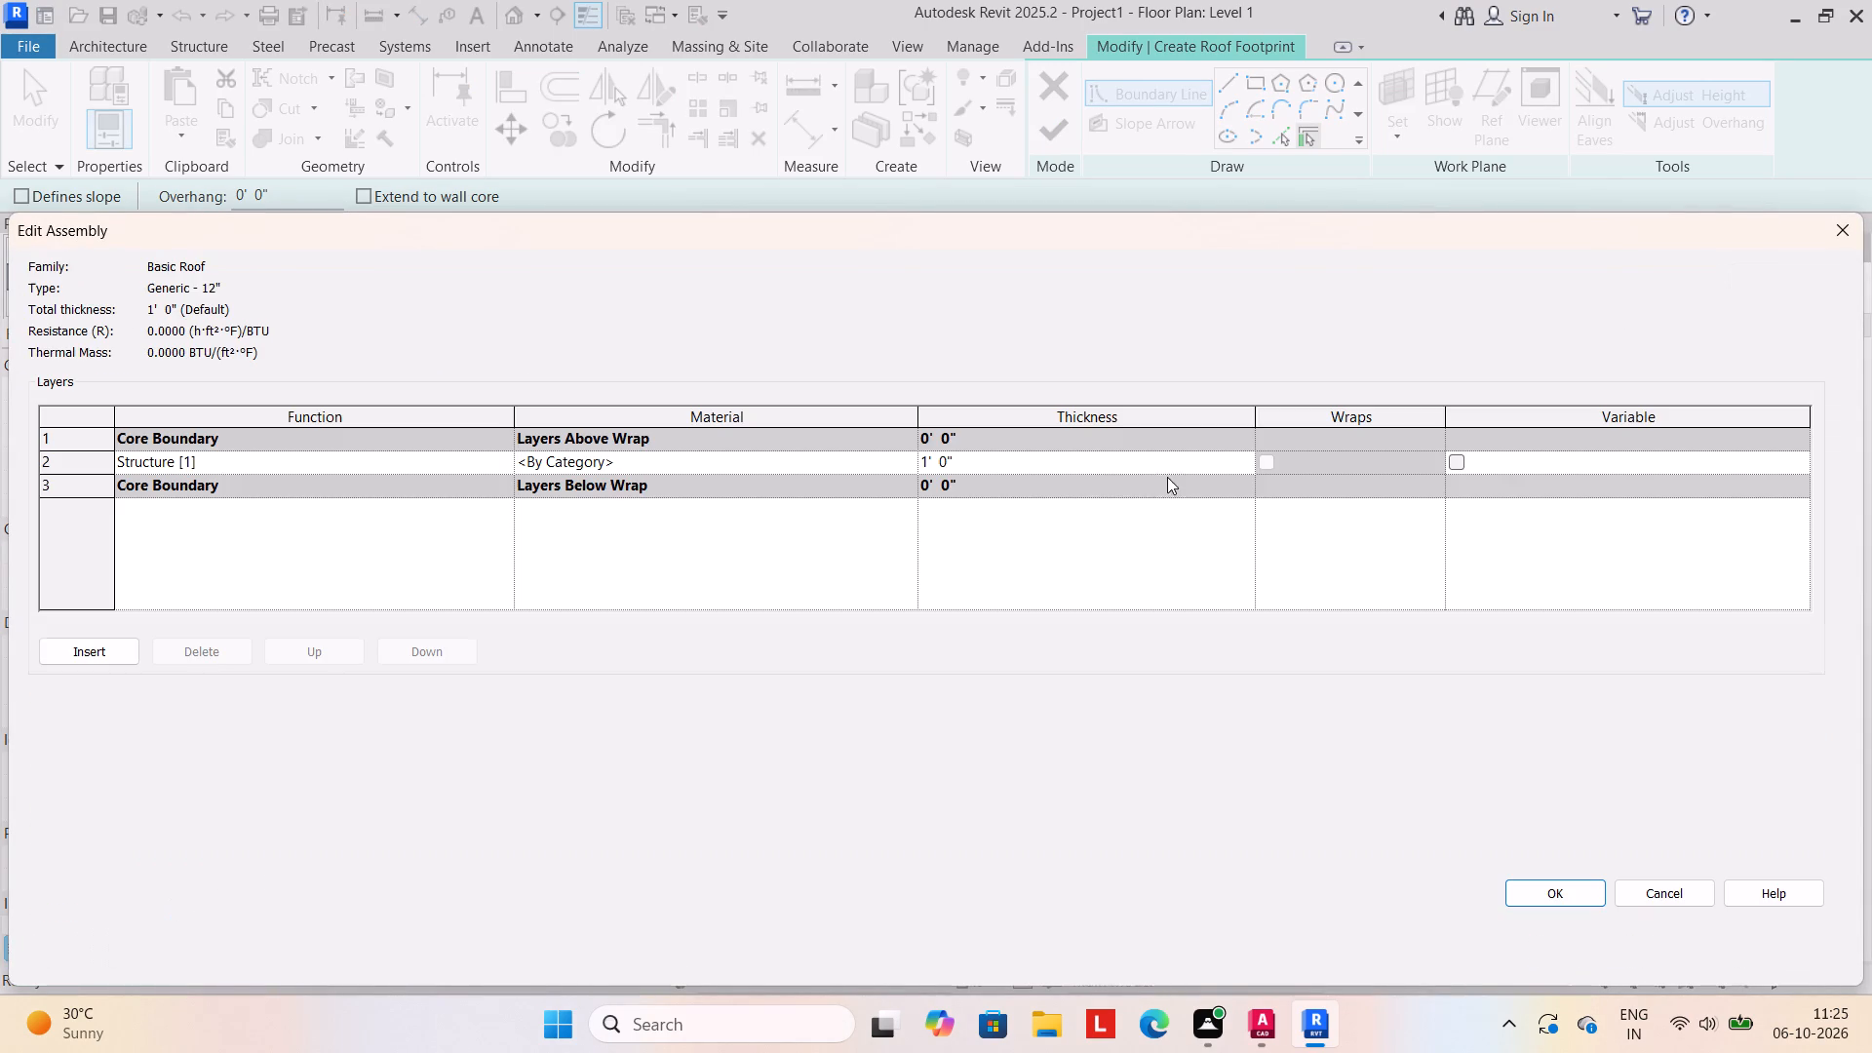
left_click(994, 462)
type("6\"")
left_click(1525, 881)
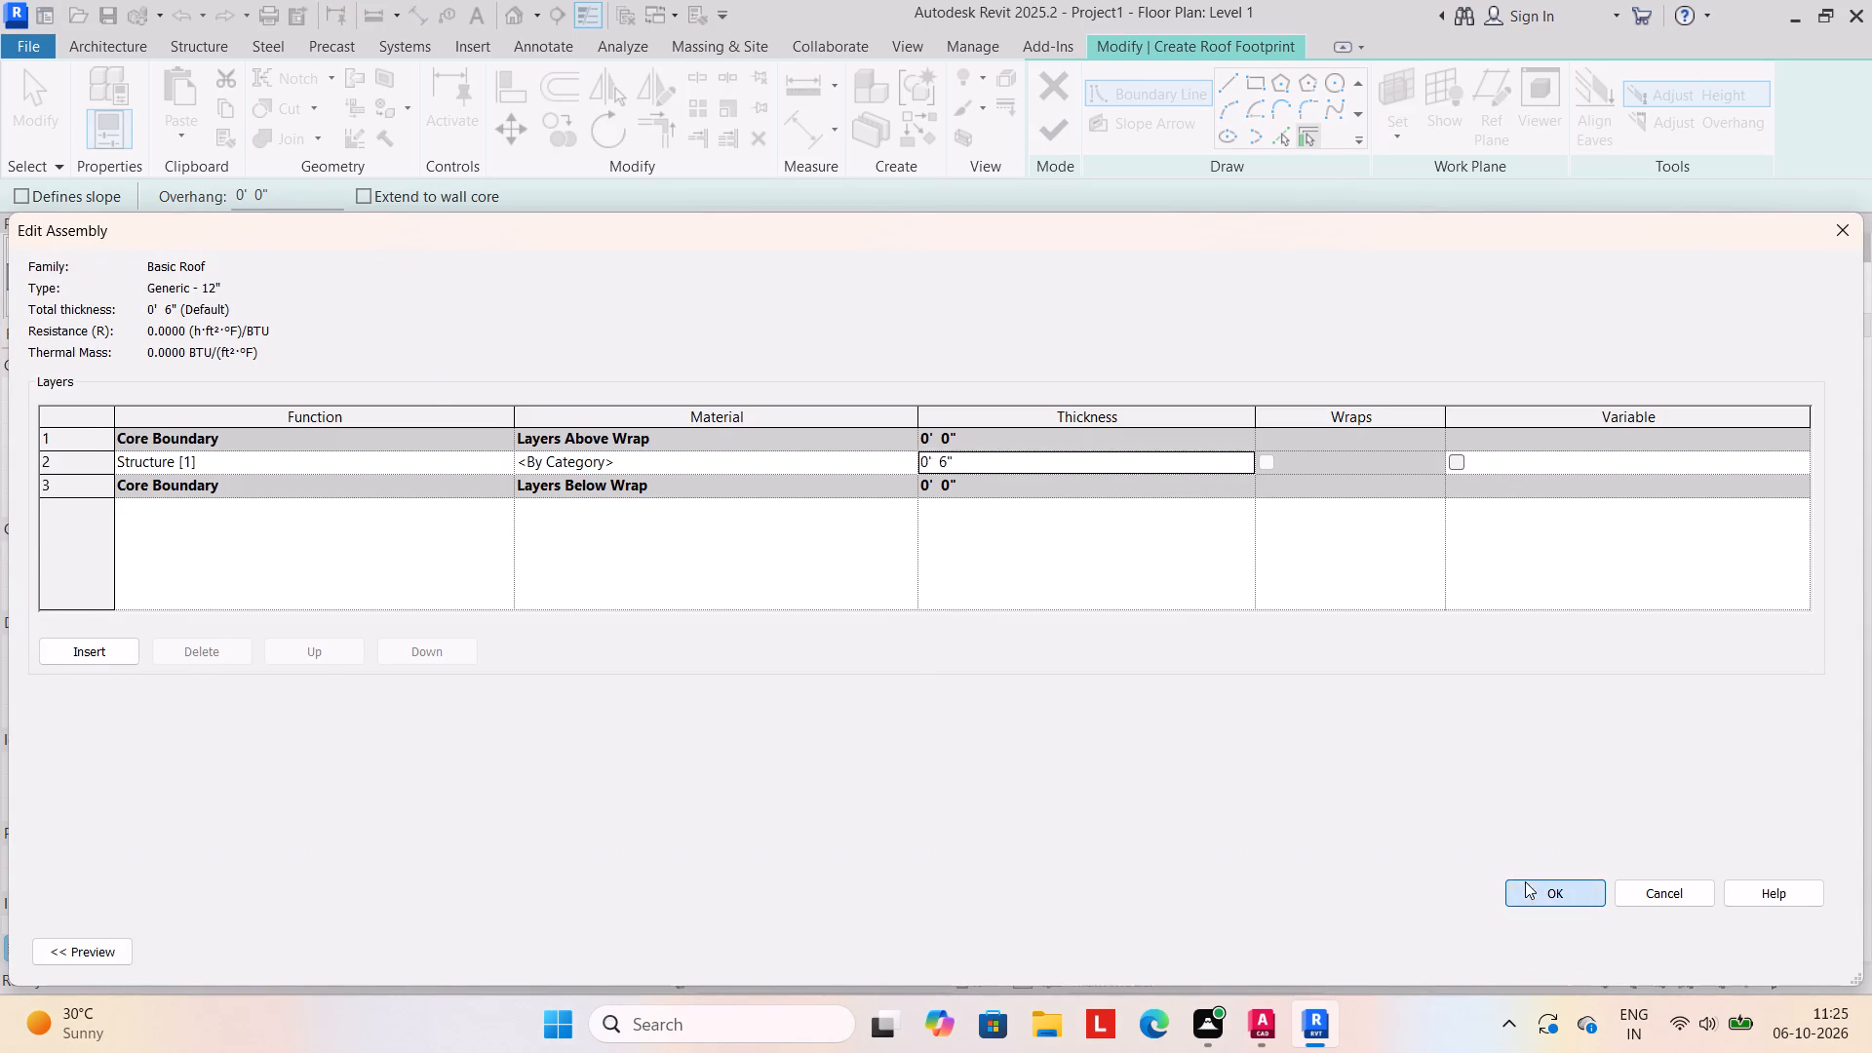
left_click(1792, 946)
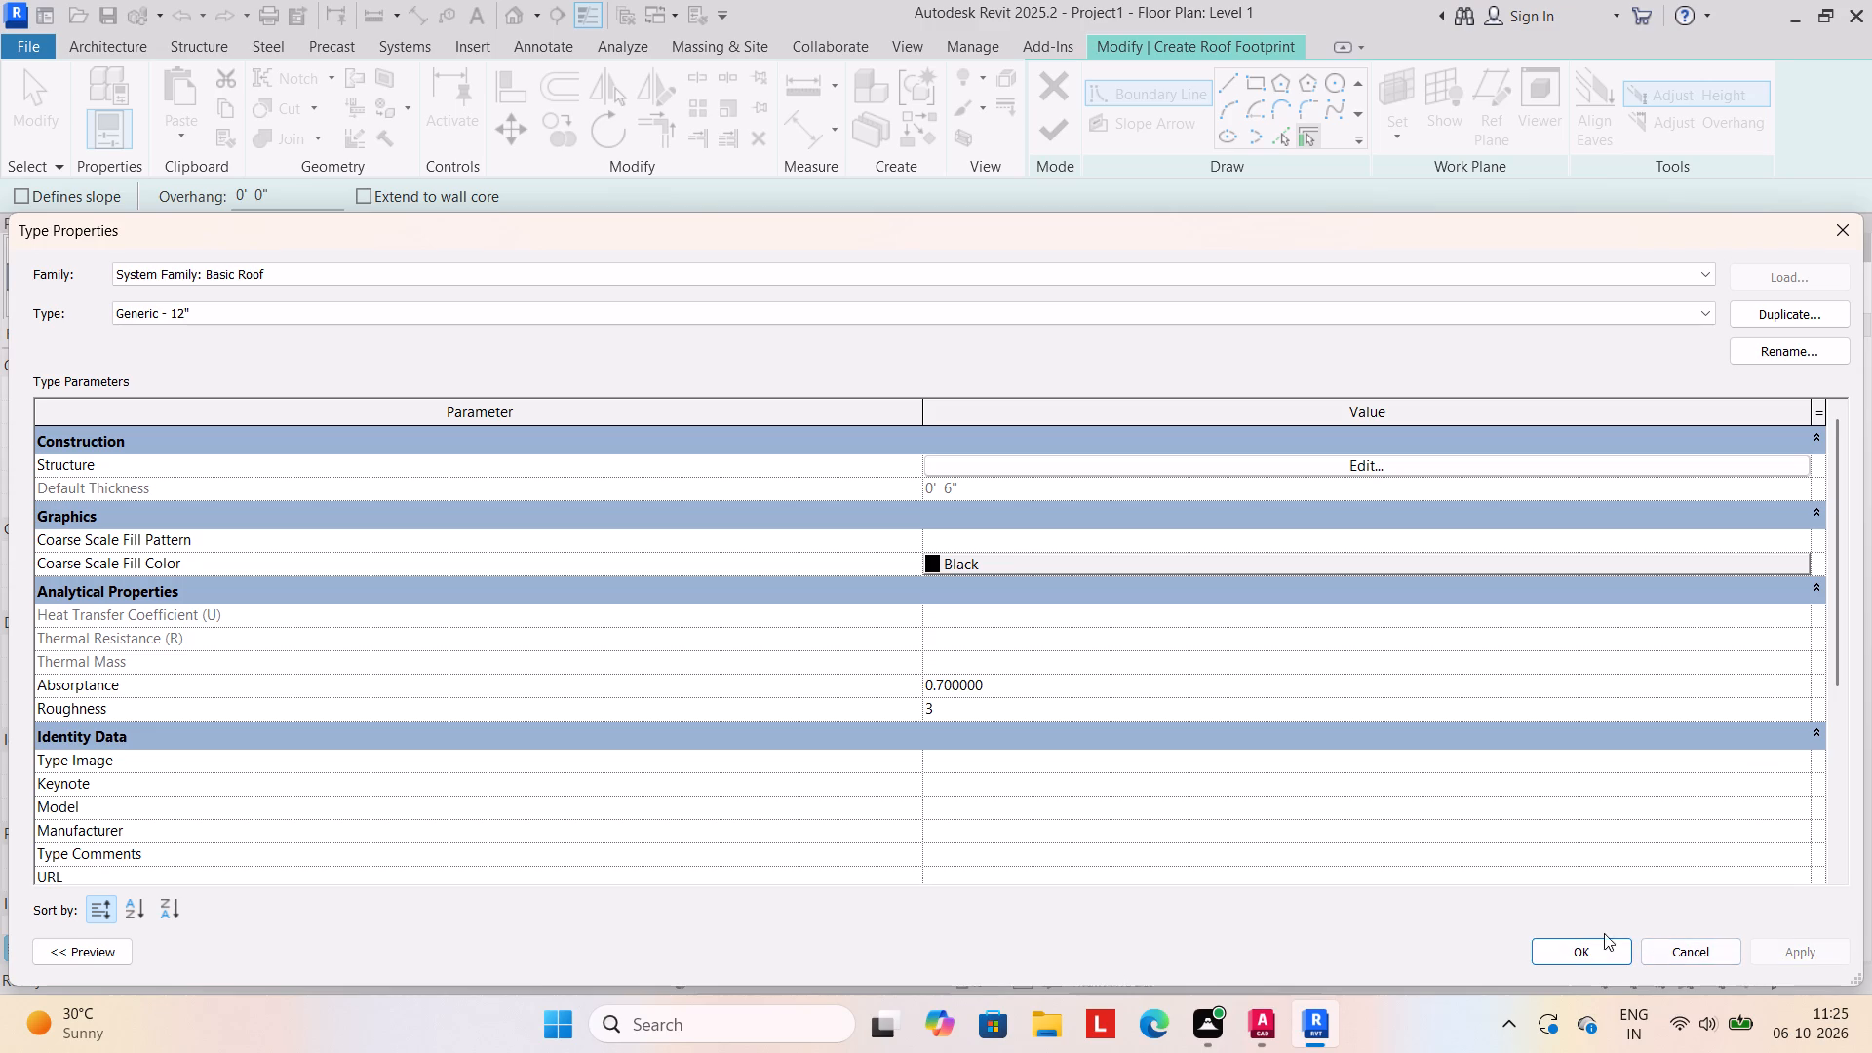
left_click(1597, 938)
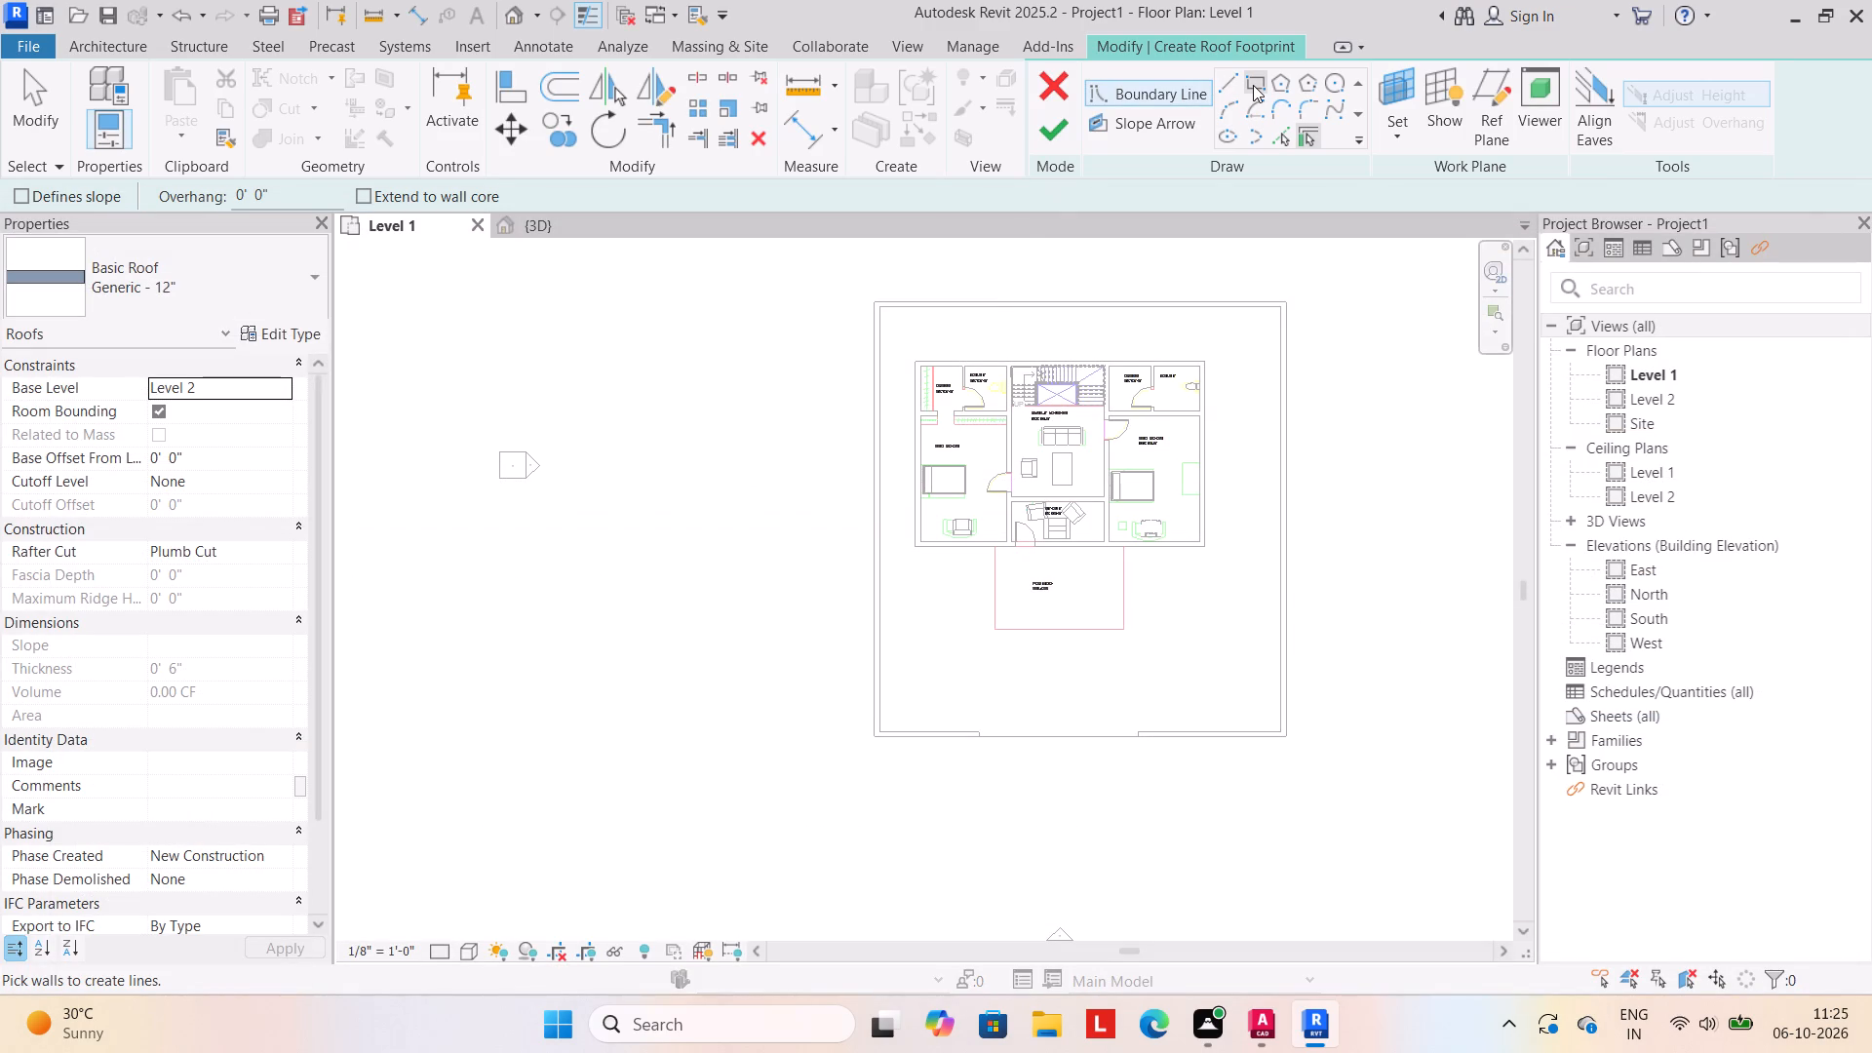
Sketch a rectangular roof boundary offset 2' outside the building's outer wall corners and finish the roof.
left_click(1253, 85)
scroll(949, 386, "up", 3)
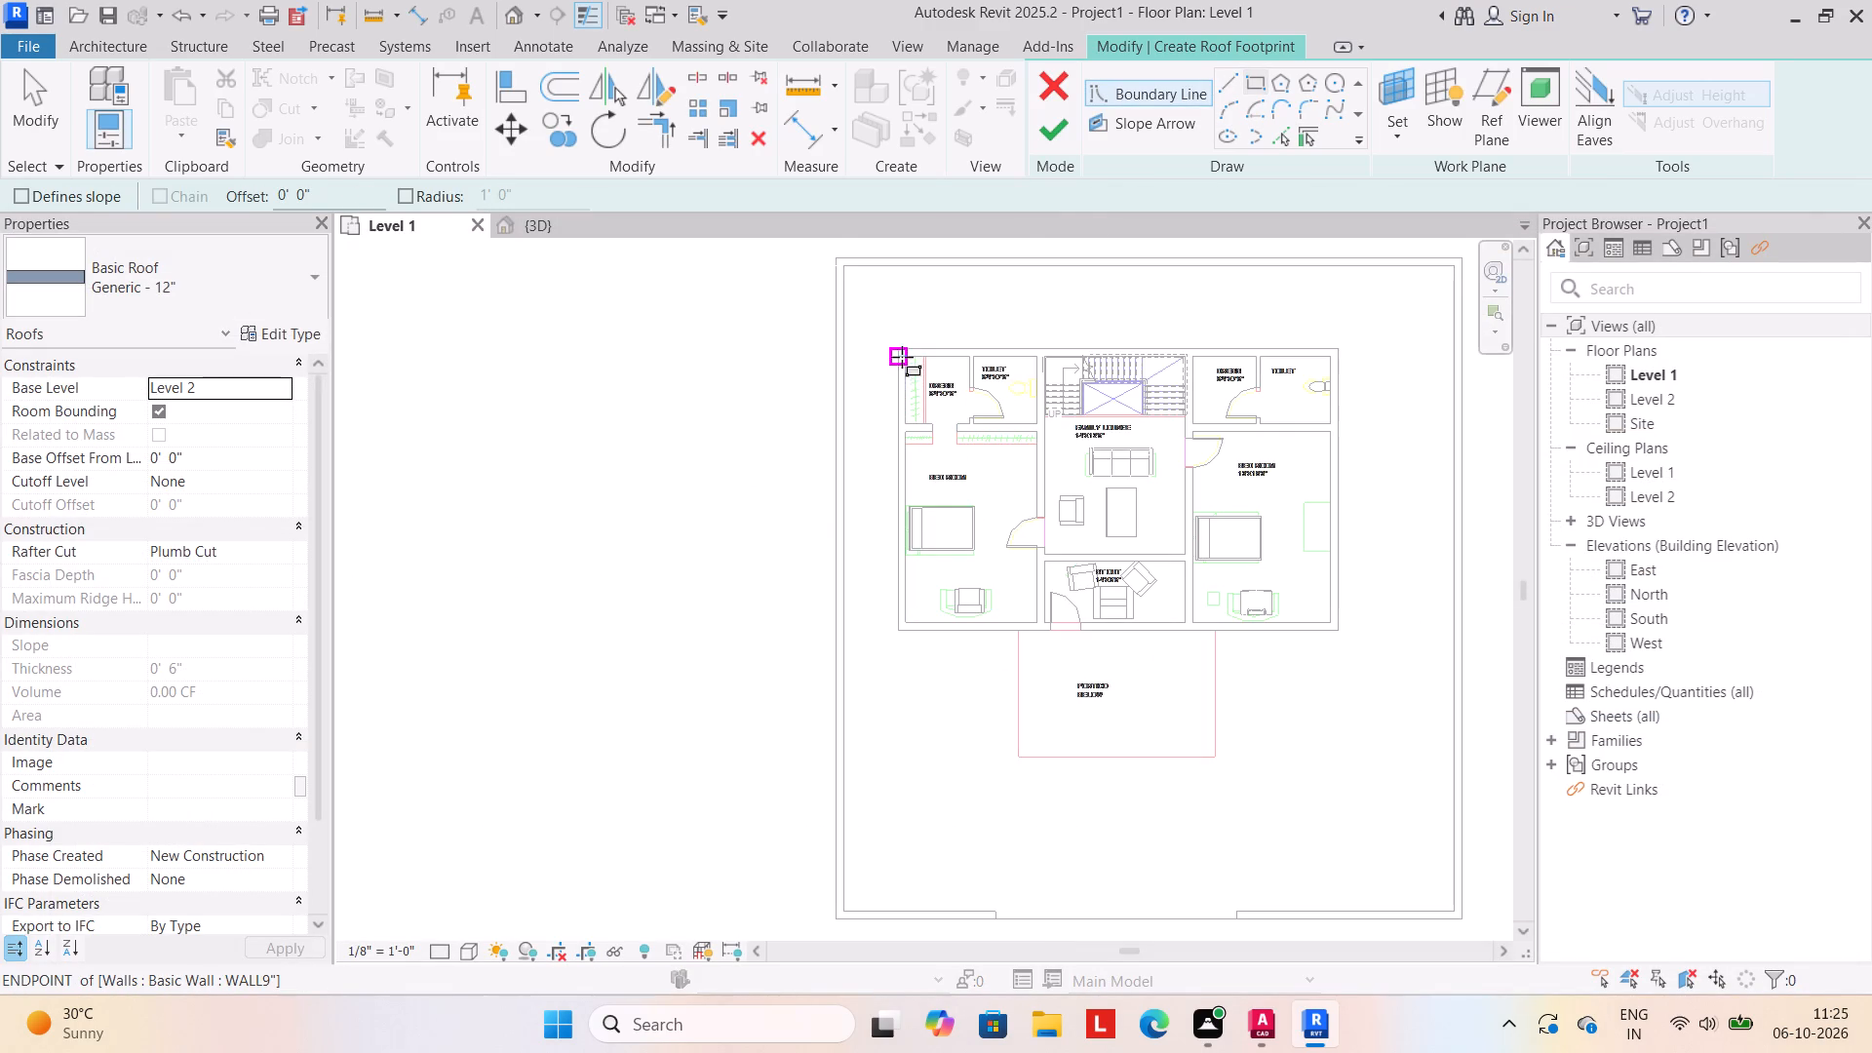
left_click(335, 196)
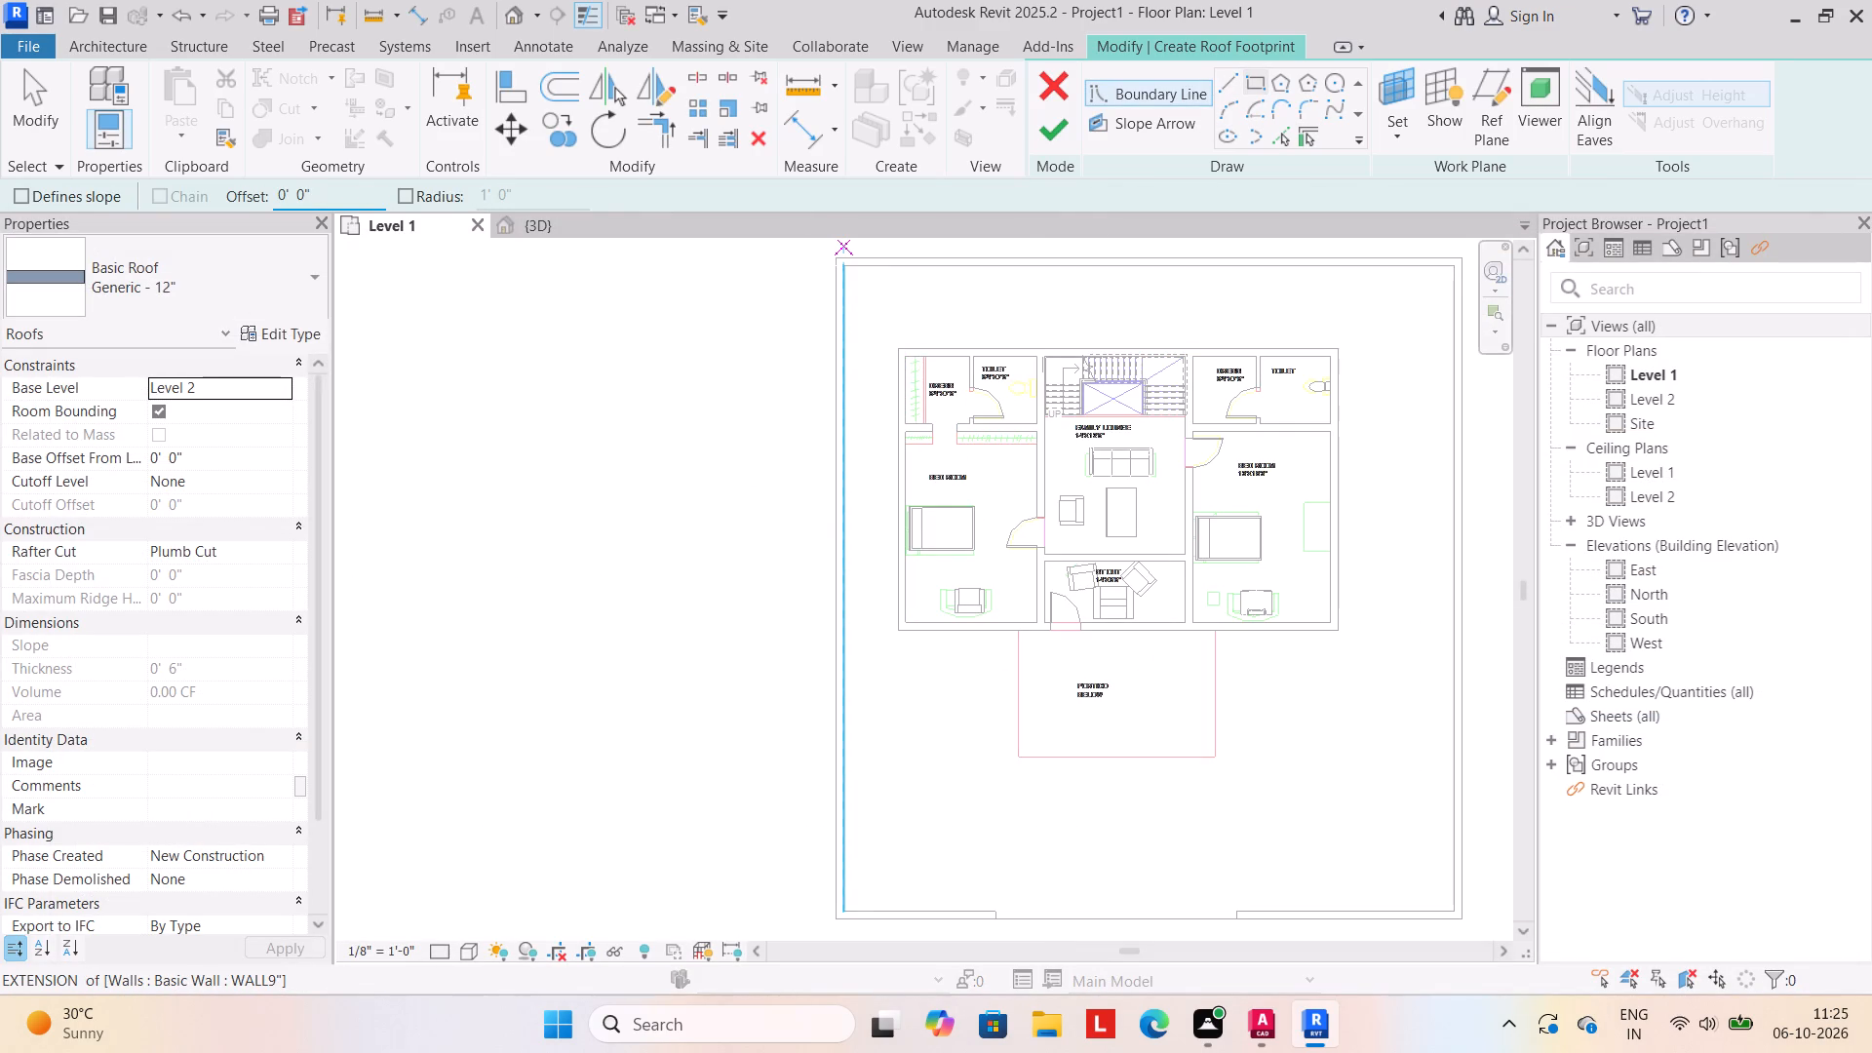
key("BackSpace")
key("BackSpace")
key("BackSpace")
key("BackSpace")
key("BackSpace")
key("BackSpace")
key("BackSpace")
key("BackSpace")
key("BackSpace")
key("BackSpace")
key("BackSpace")
key("BackSpace")
key("BackSpace")
key("BackSpace")
key("BackSpace")
key("BackSpace")
key("BackSpace")
key("BackSpace")
key("BackSpace")
key("BackSpace")
type("2'")
key("Return")
scroll(892, 347, "up", 4)
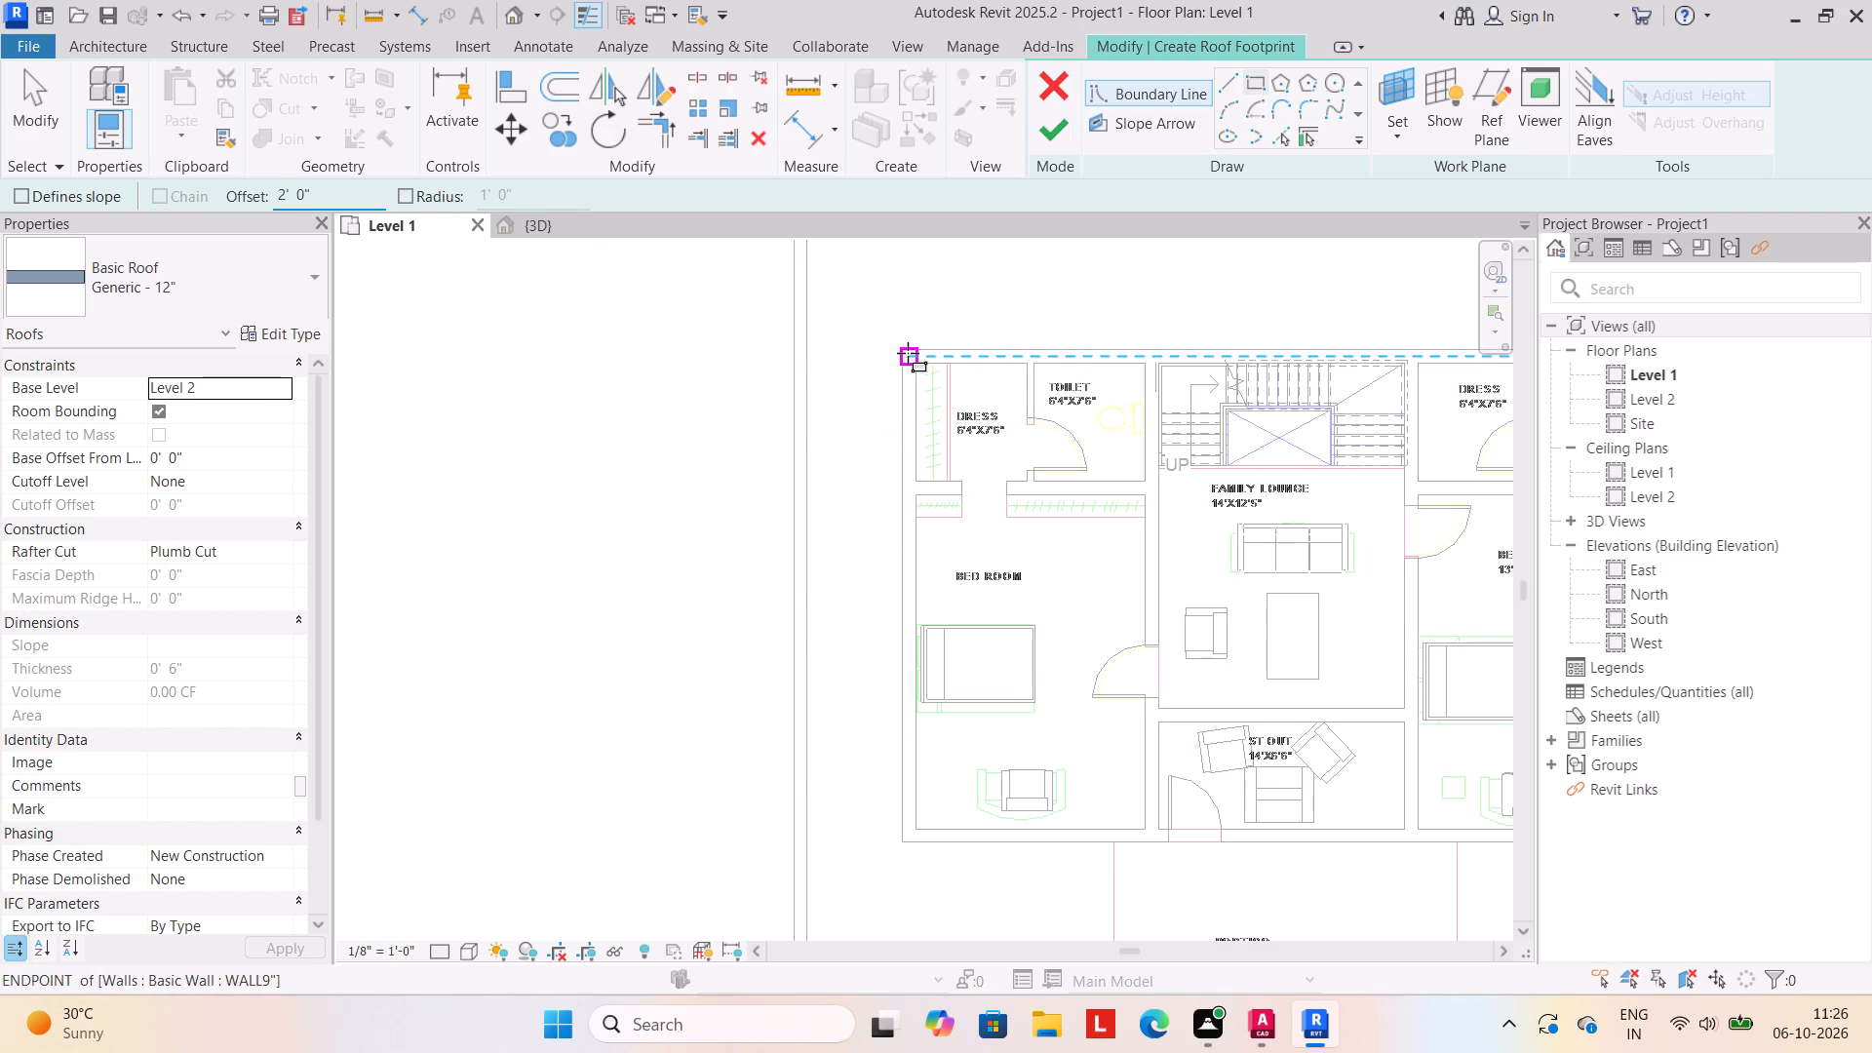
left_click(903, 348)
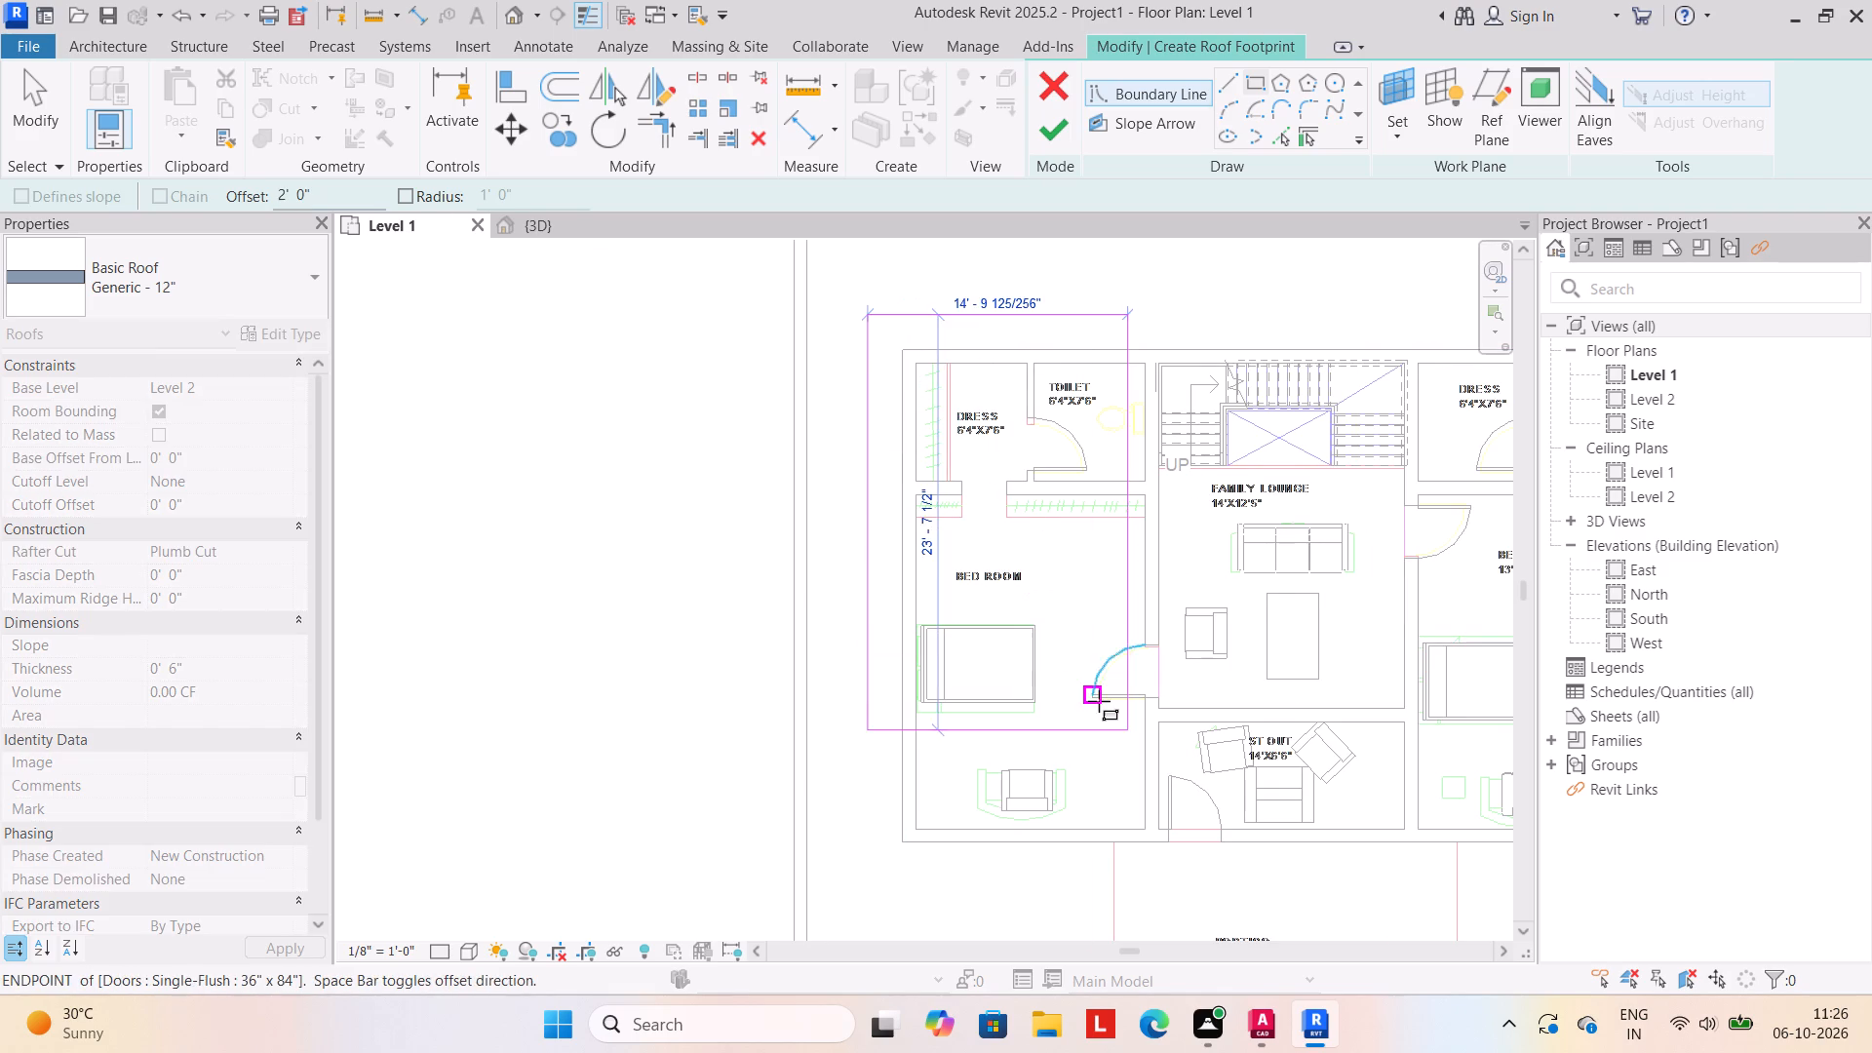
middle_click_drag(1099, 698, 959, 488)
scroll(1211, 641, "down", 4)
middle_click_drag(1218, 630, 1194, 617)
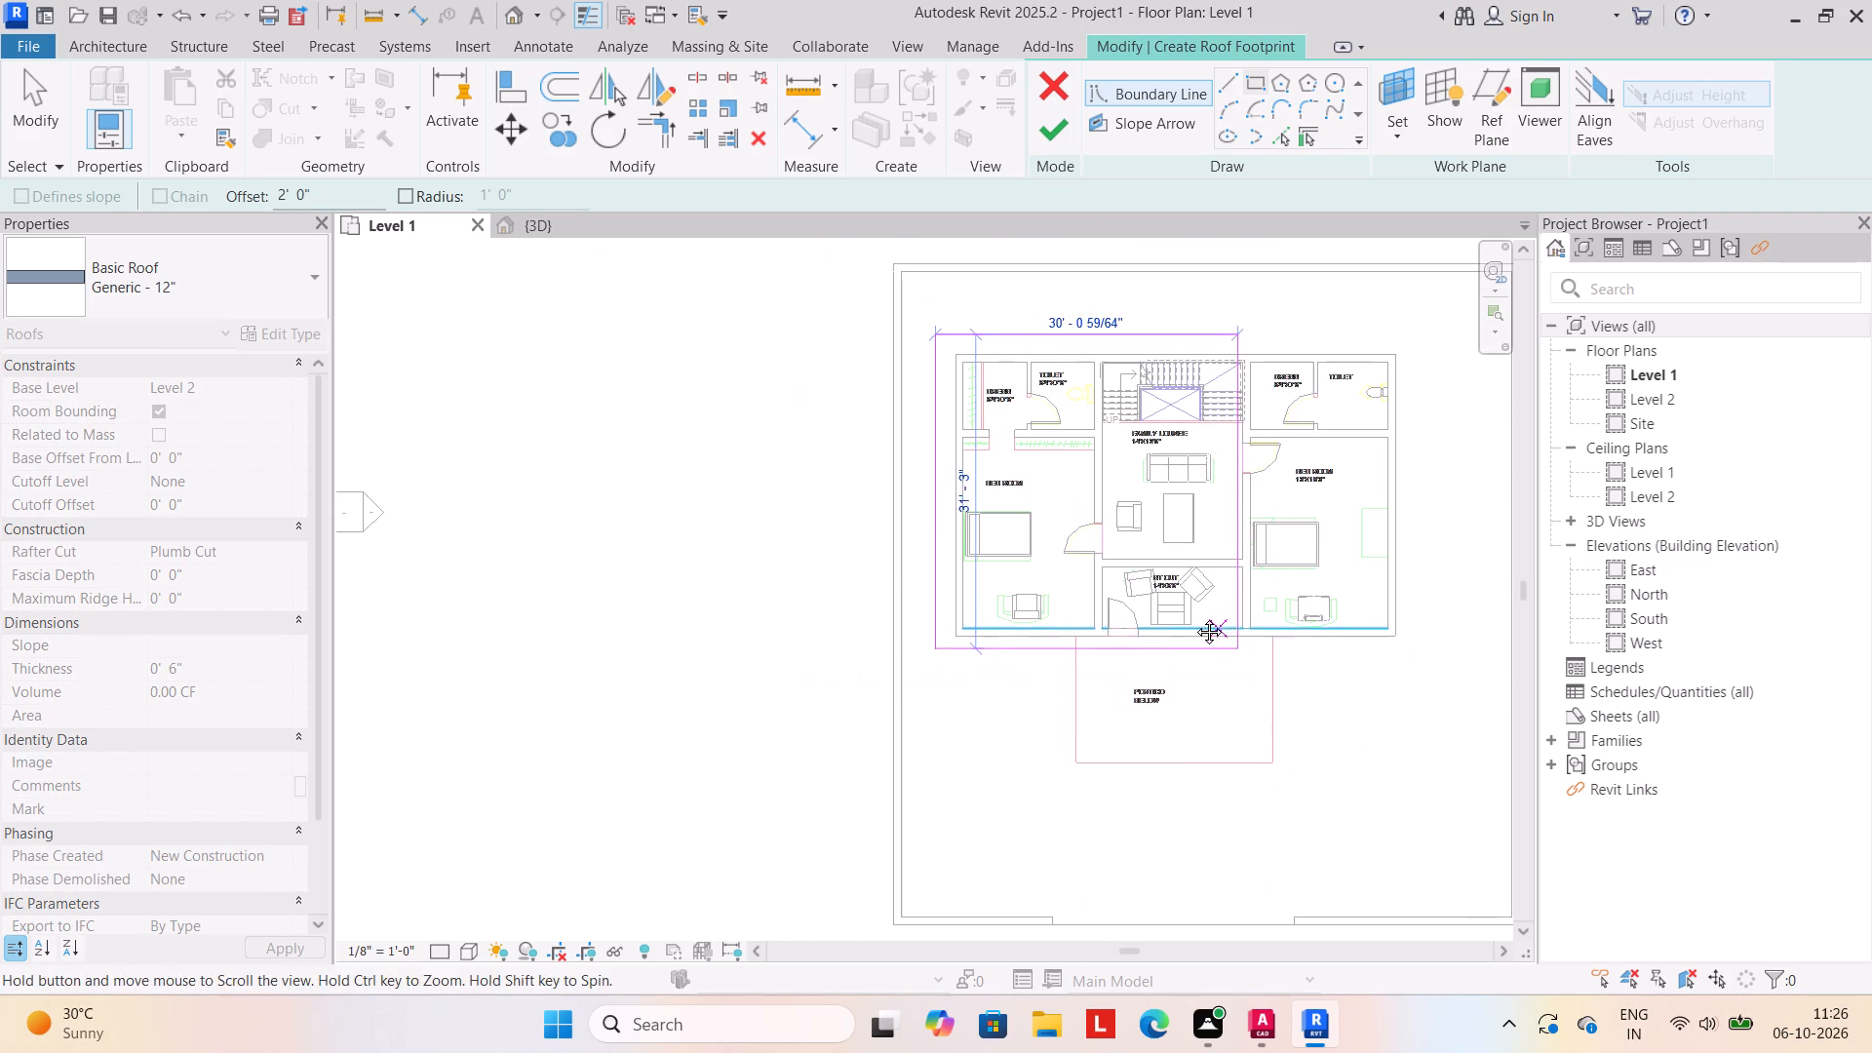
middle_click_drag(1194, 617, 1000, 605)
scroll(1186, 608, "up", 4)
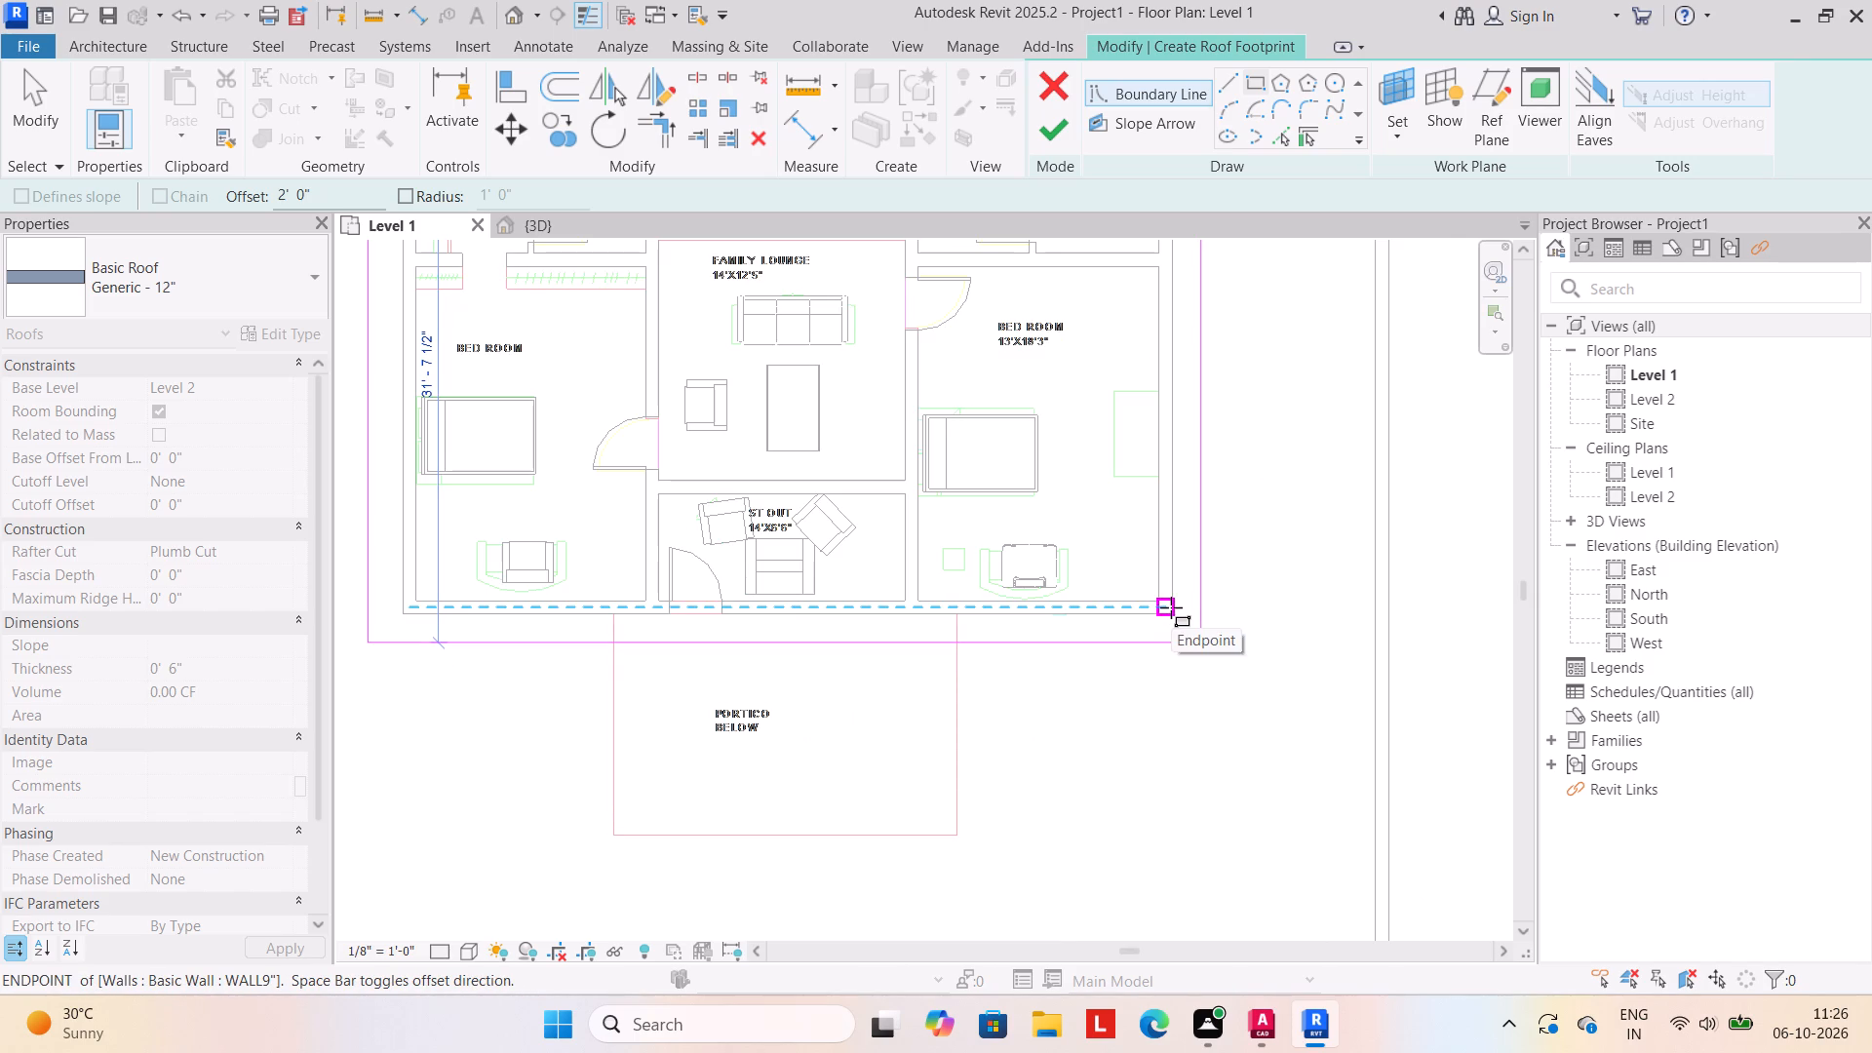
left_click(1174, 614)
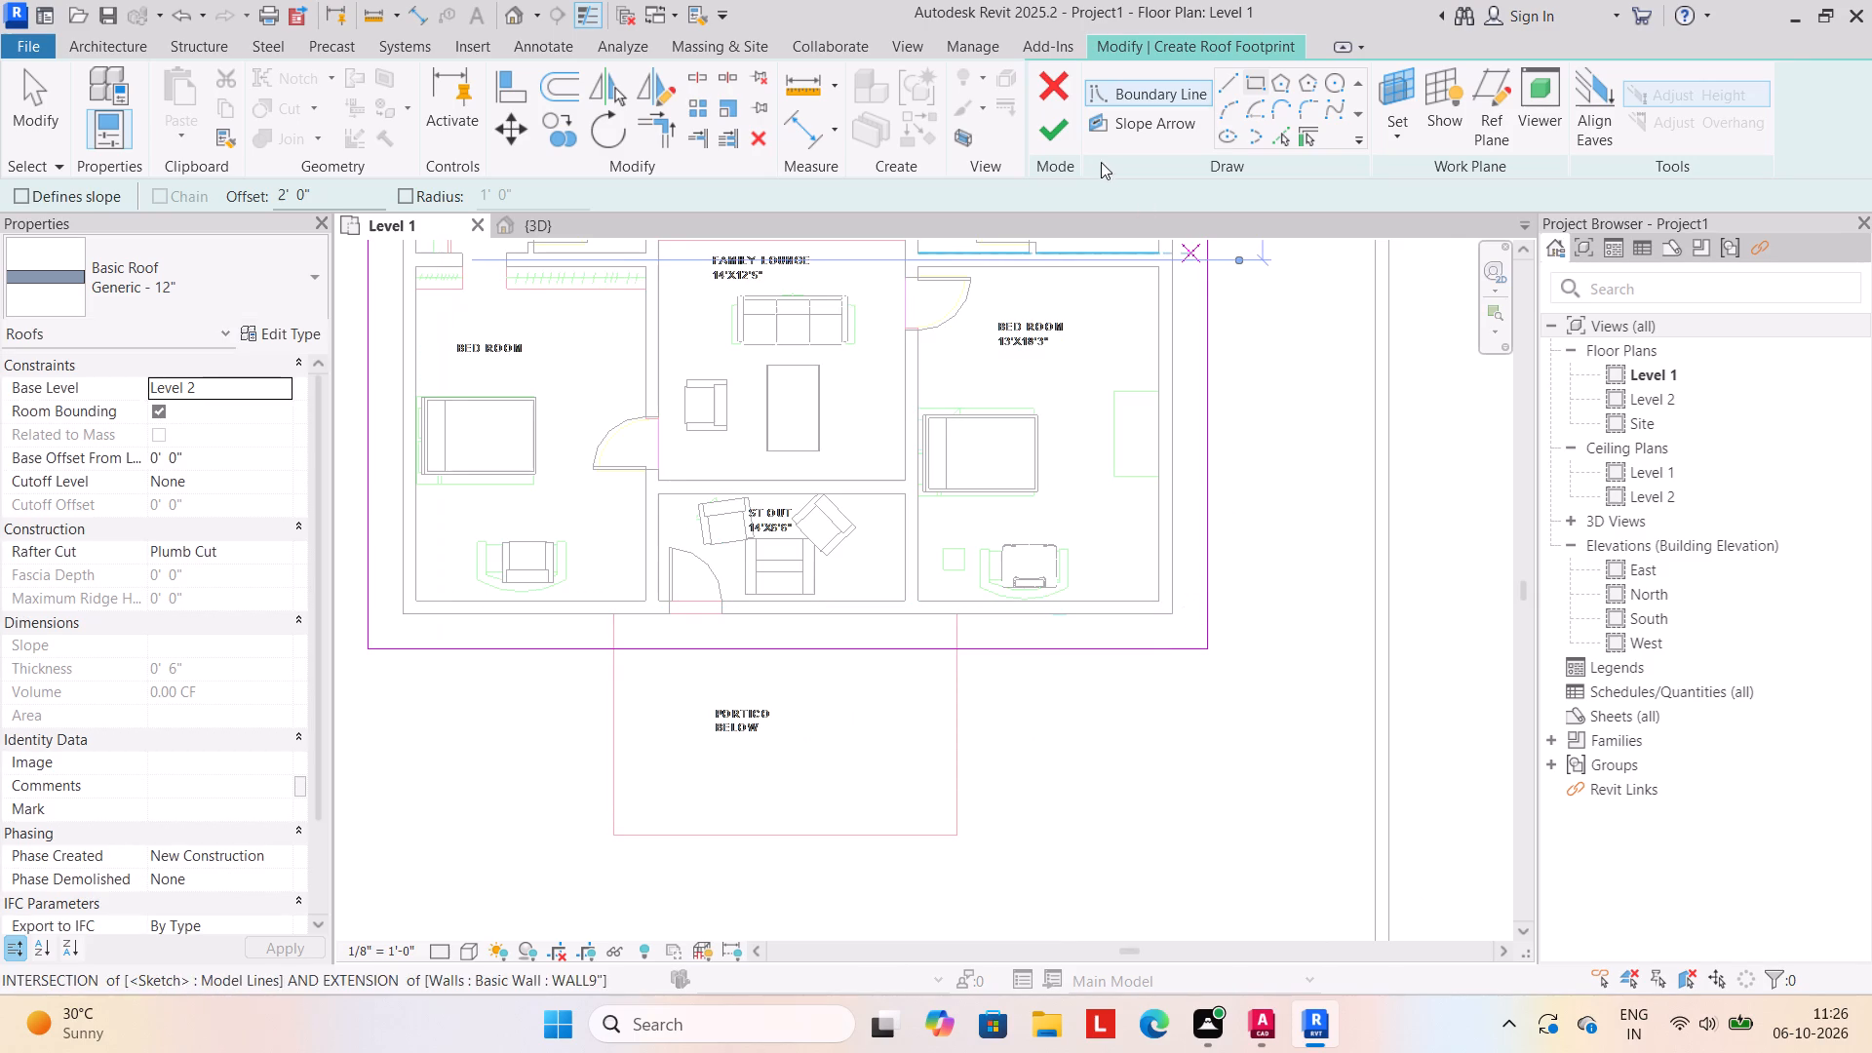
left_click(1053, 127)
Examine the new flat roof over the house in the 3D view.
left_click(1202, 646)
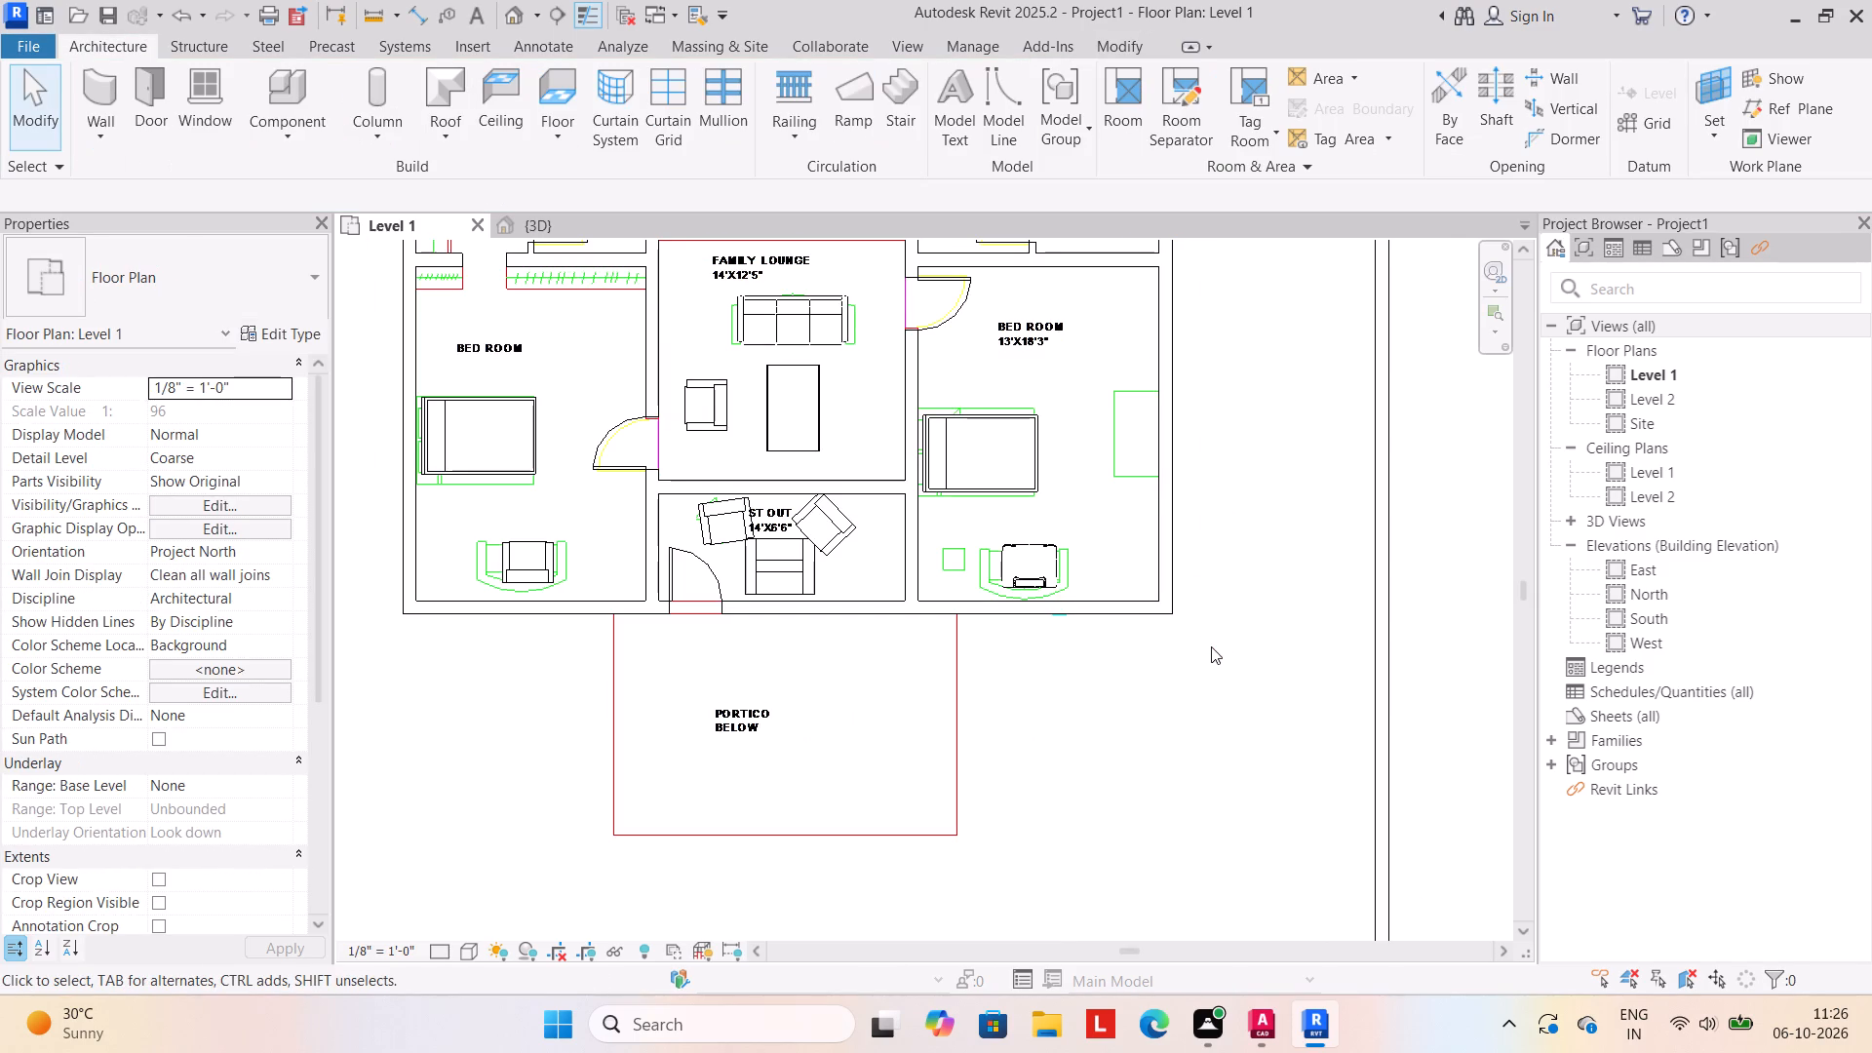
scroll(1211, 646, "down", 3)
left_click(559, 216)
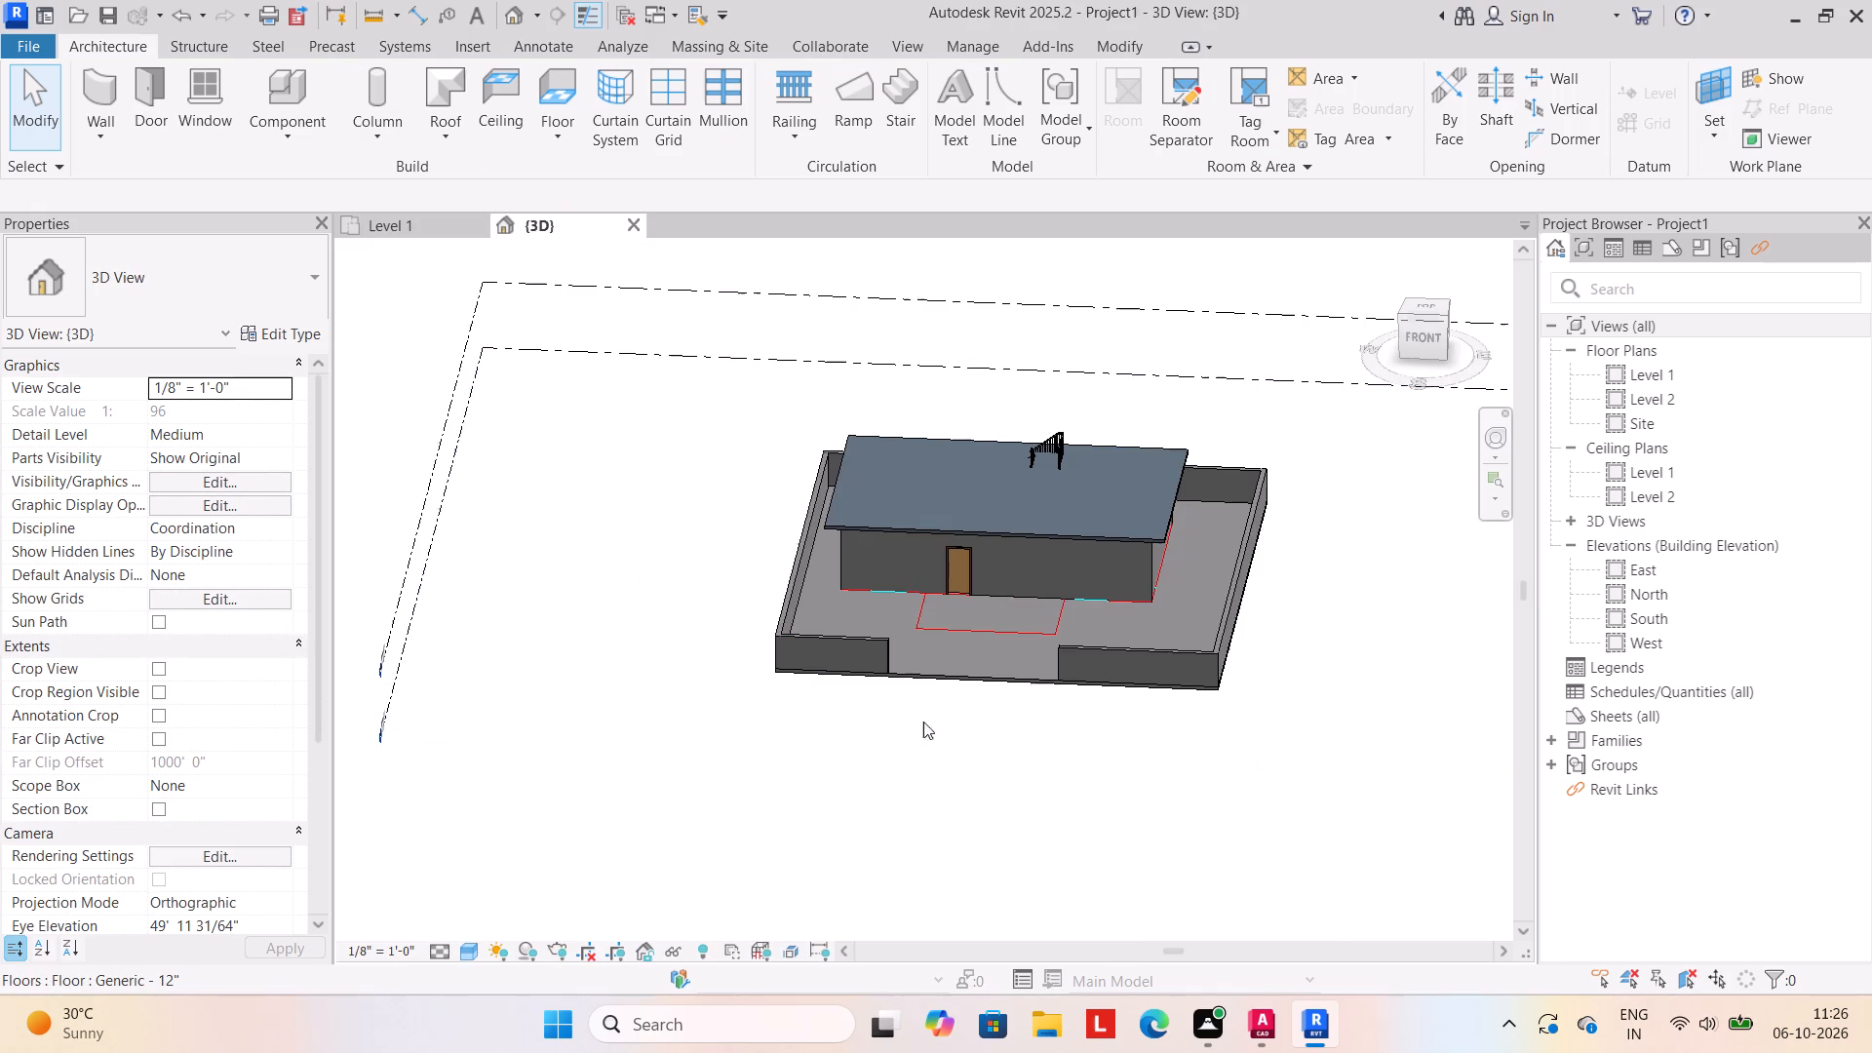
left_click(934, 759)
key("Escape")
left_click(1128, 292)
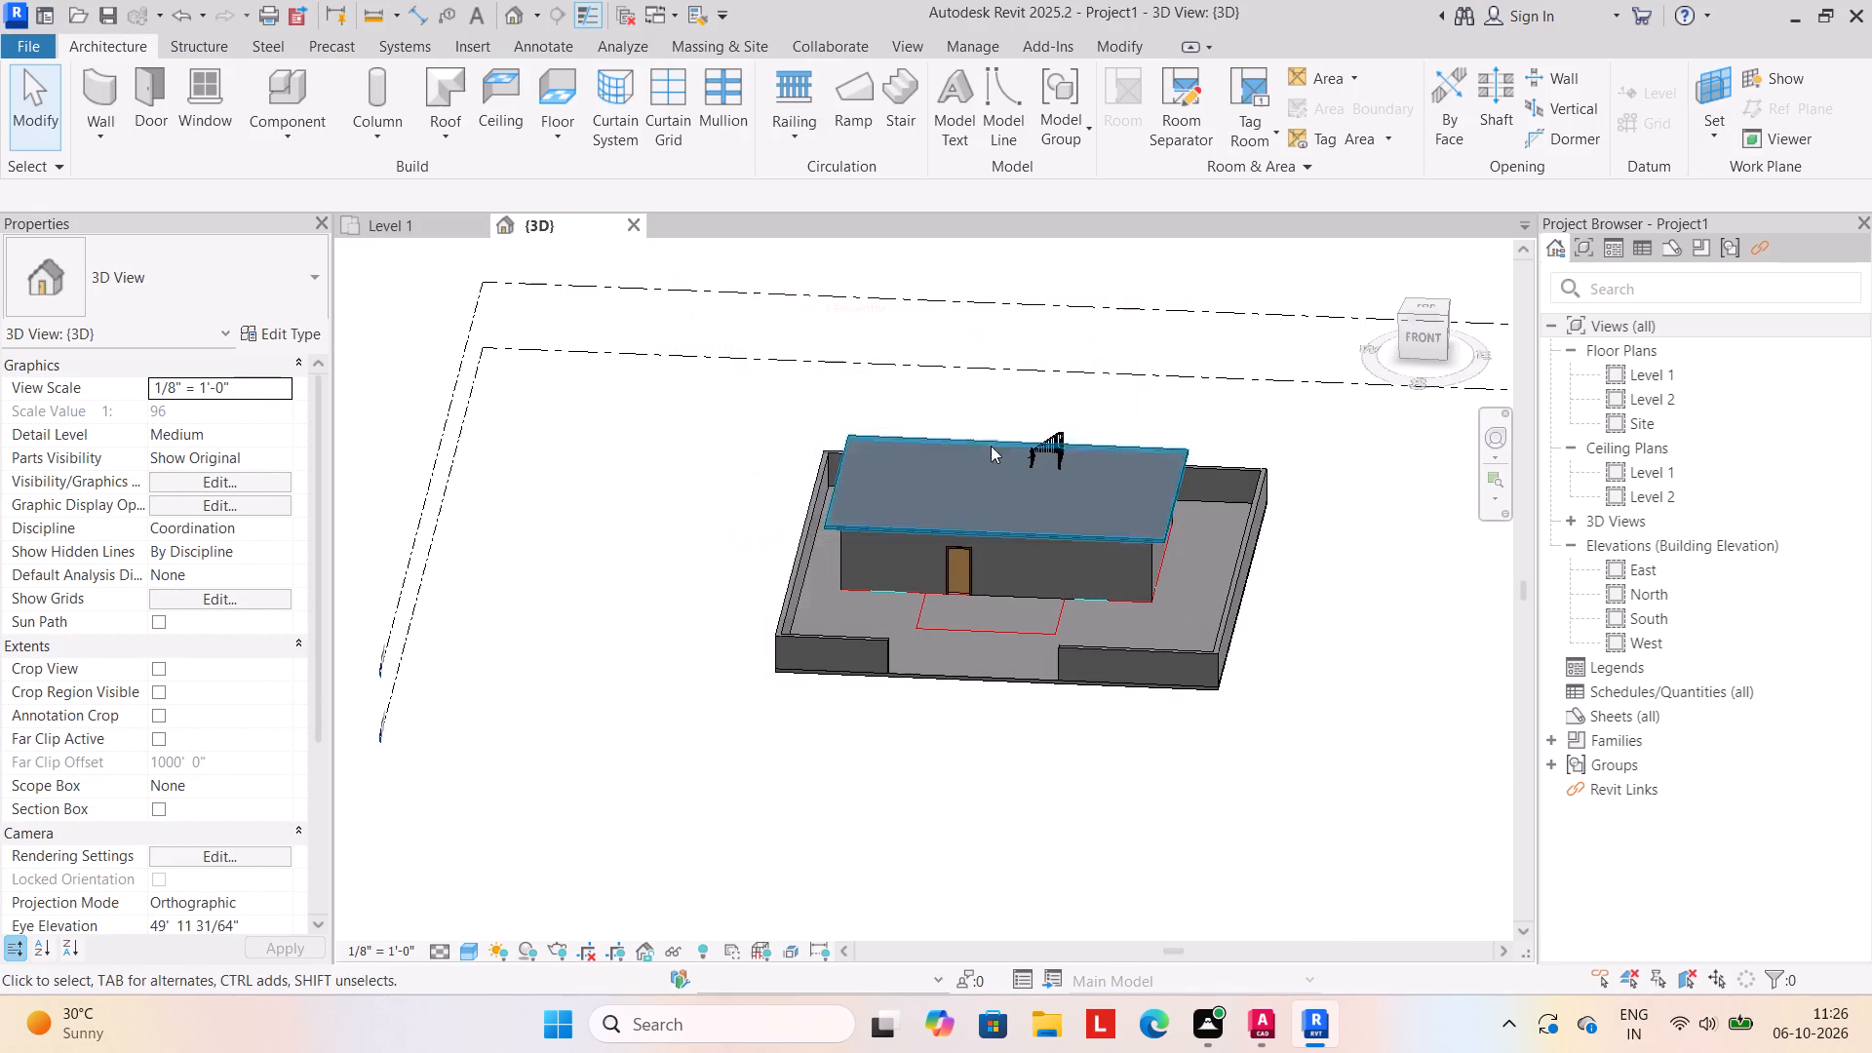
Save the model on the Desktop as a project file named TUE.dwg.
left_click(18, 40)
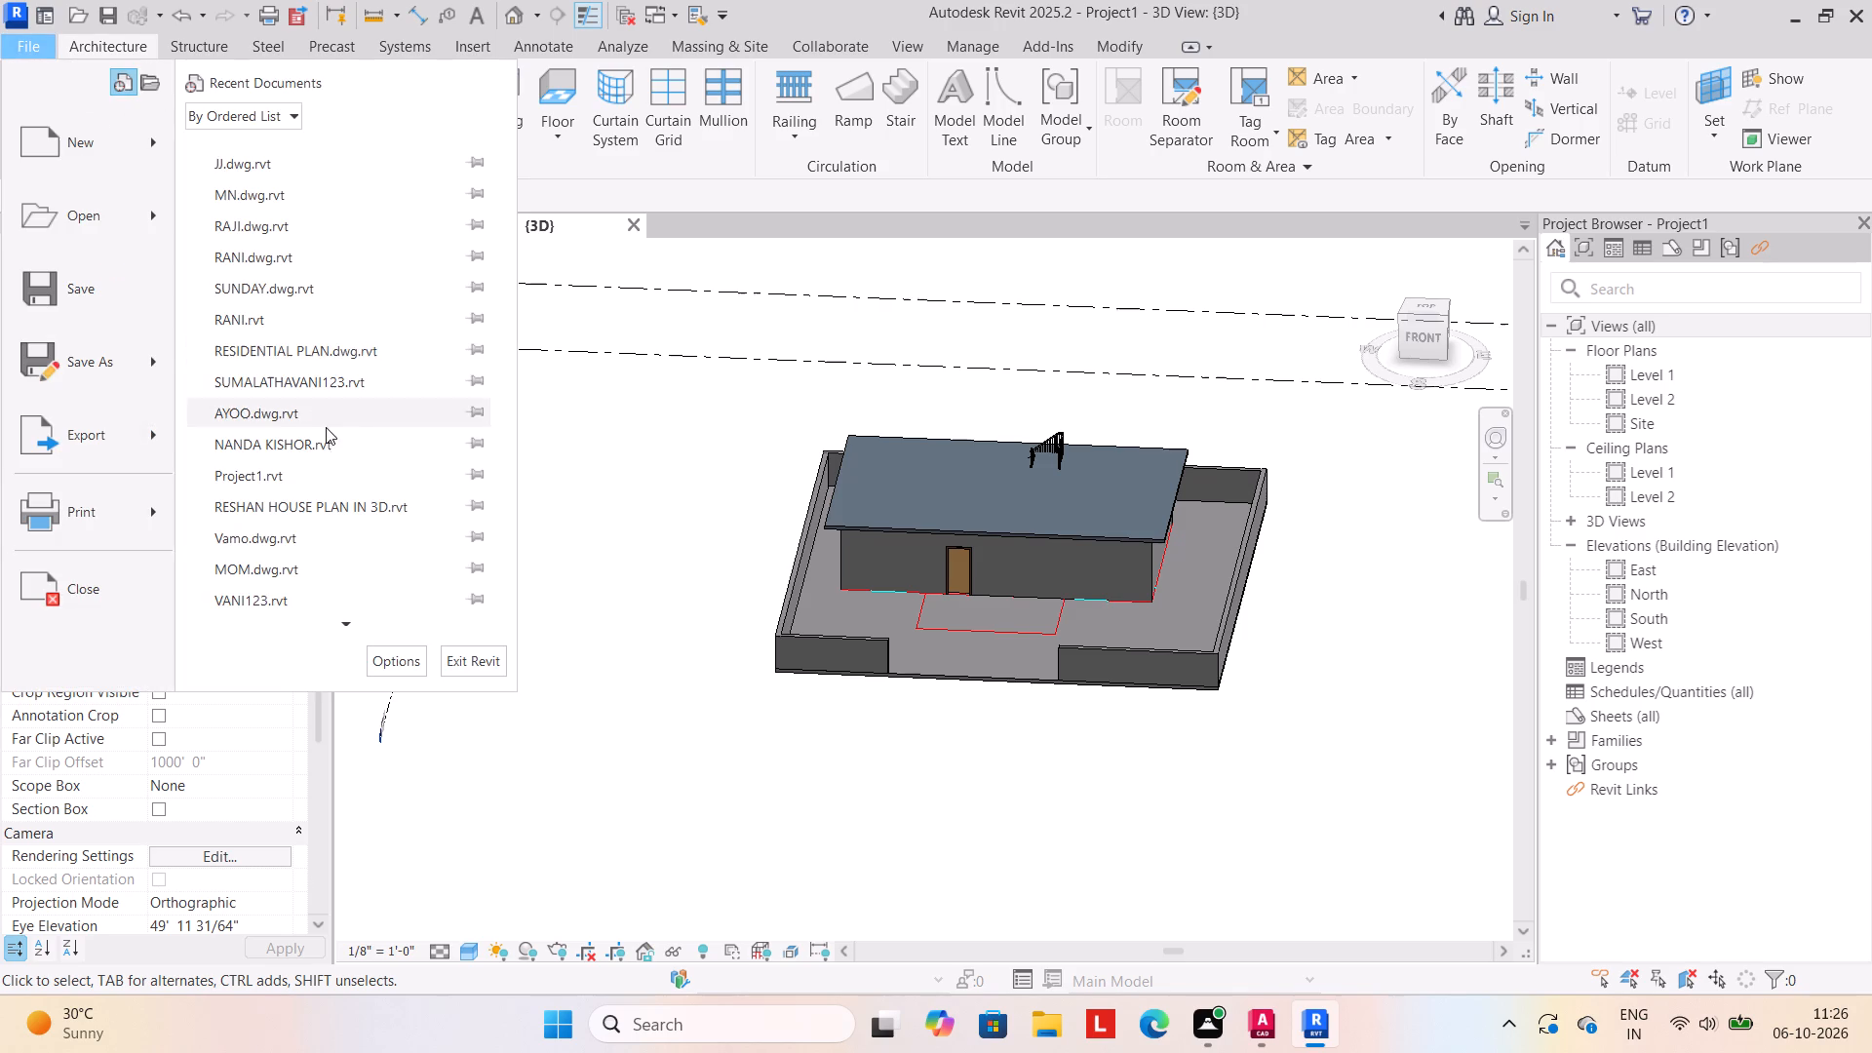
left_click(95, 357)
left_click(273, 269)
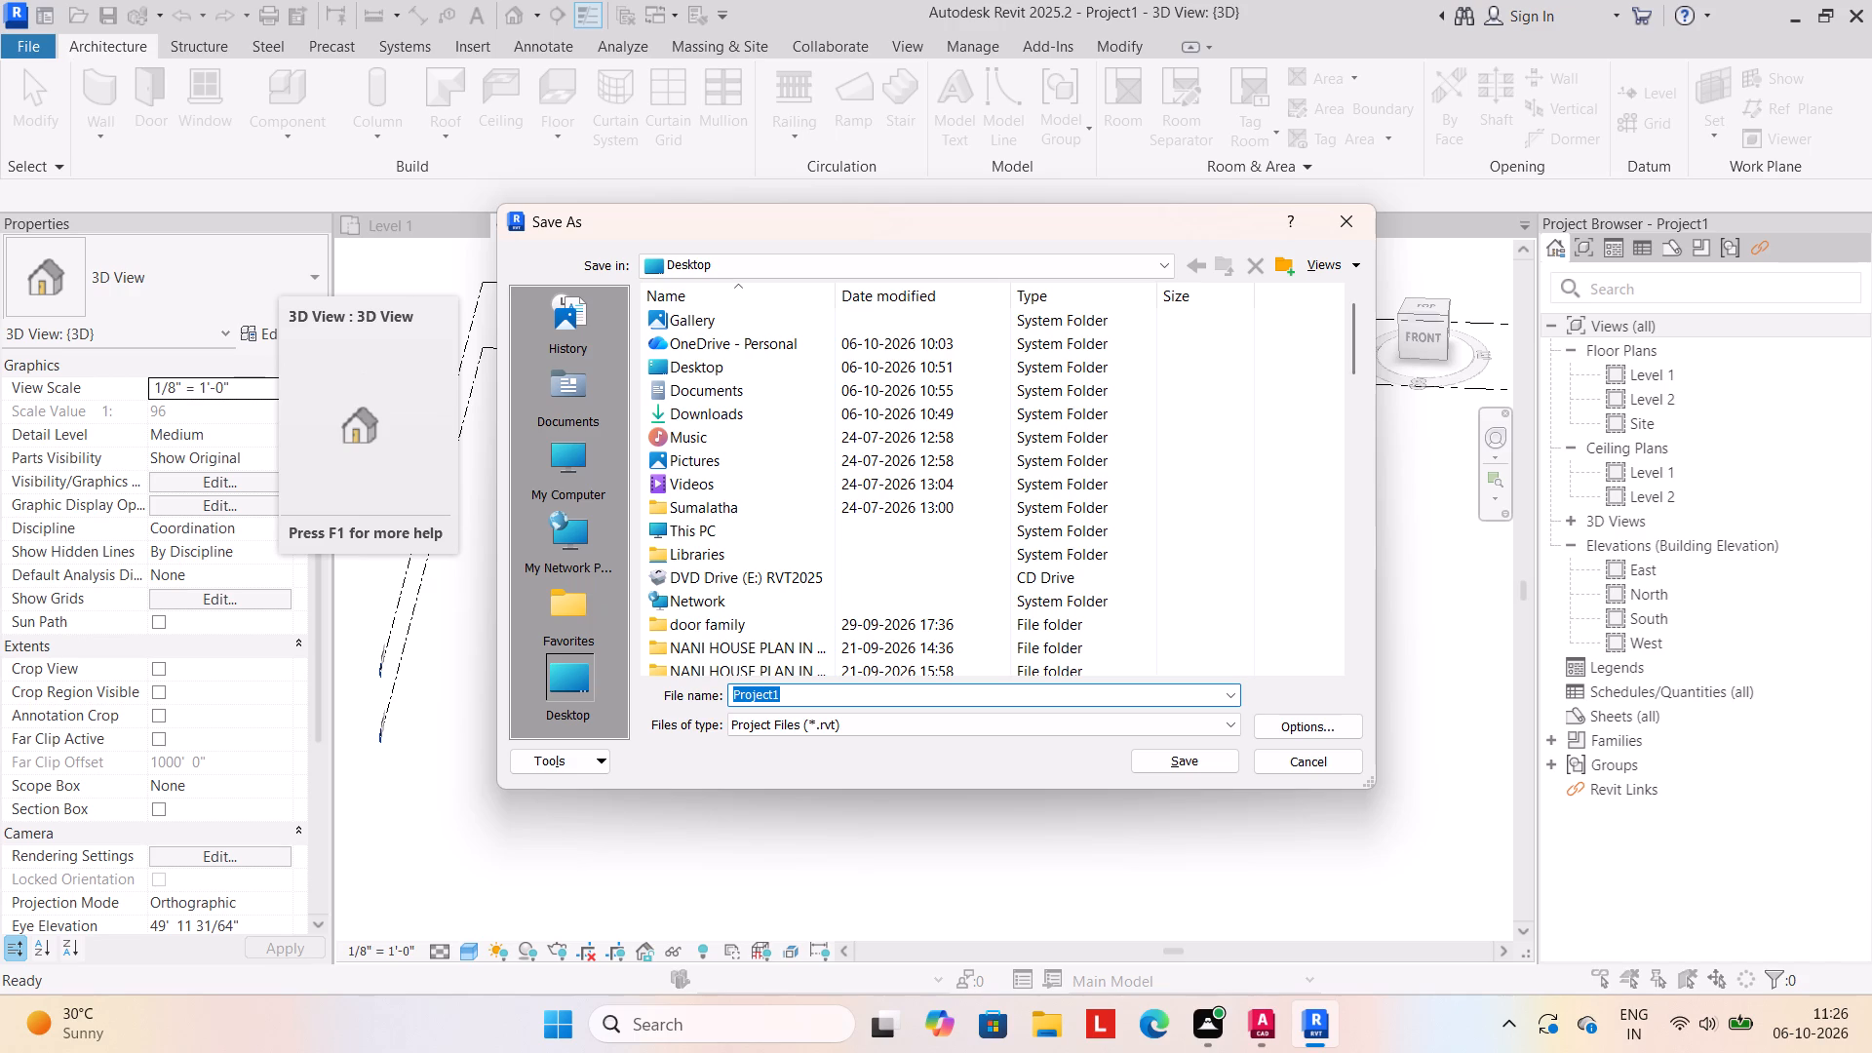
key("t")
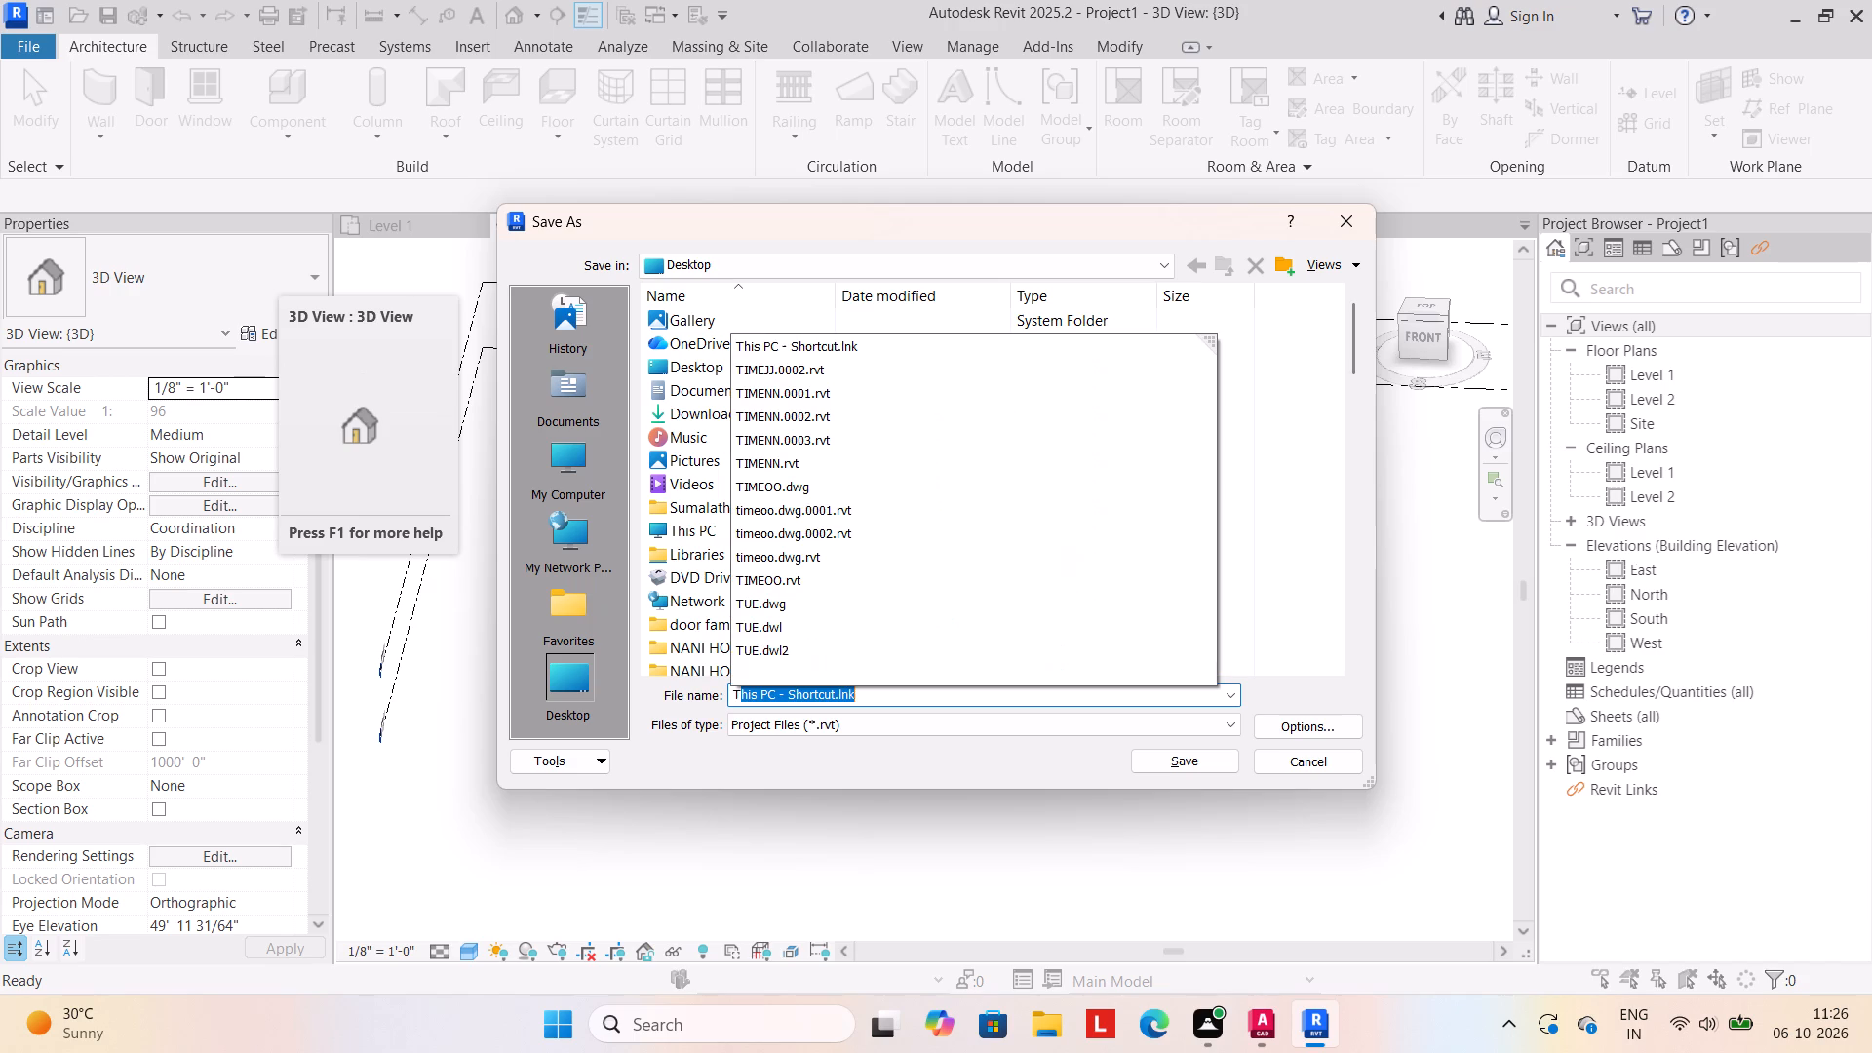
left_click(897, 699)
key("BackSpace")
key("BackSpace")
key("BackSpace")
key("BackSpace")
key("BackSpace")
key("BackSpace")
key("BackSpace")
key("BackSpace")
key("BackSpace")
key("BackSpace")
key("BackSpace")
key("BackSpace")
key("BackSpace")
key("BackSpace")
key("BackSpace")
key("BackSpace")
key("BackSpace")
key("BackSpace")
key("BackSpace")
key("BackSpace")
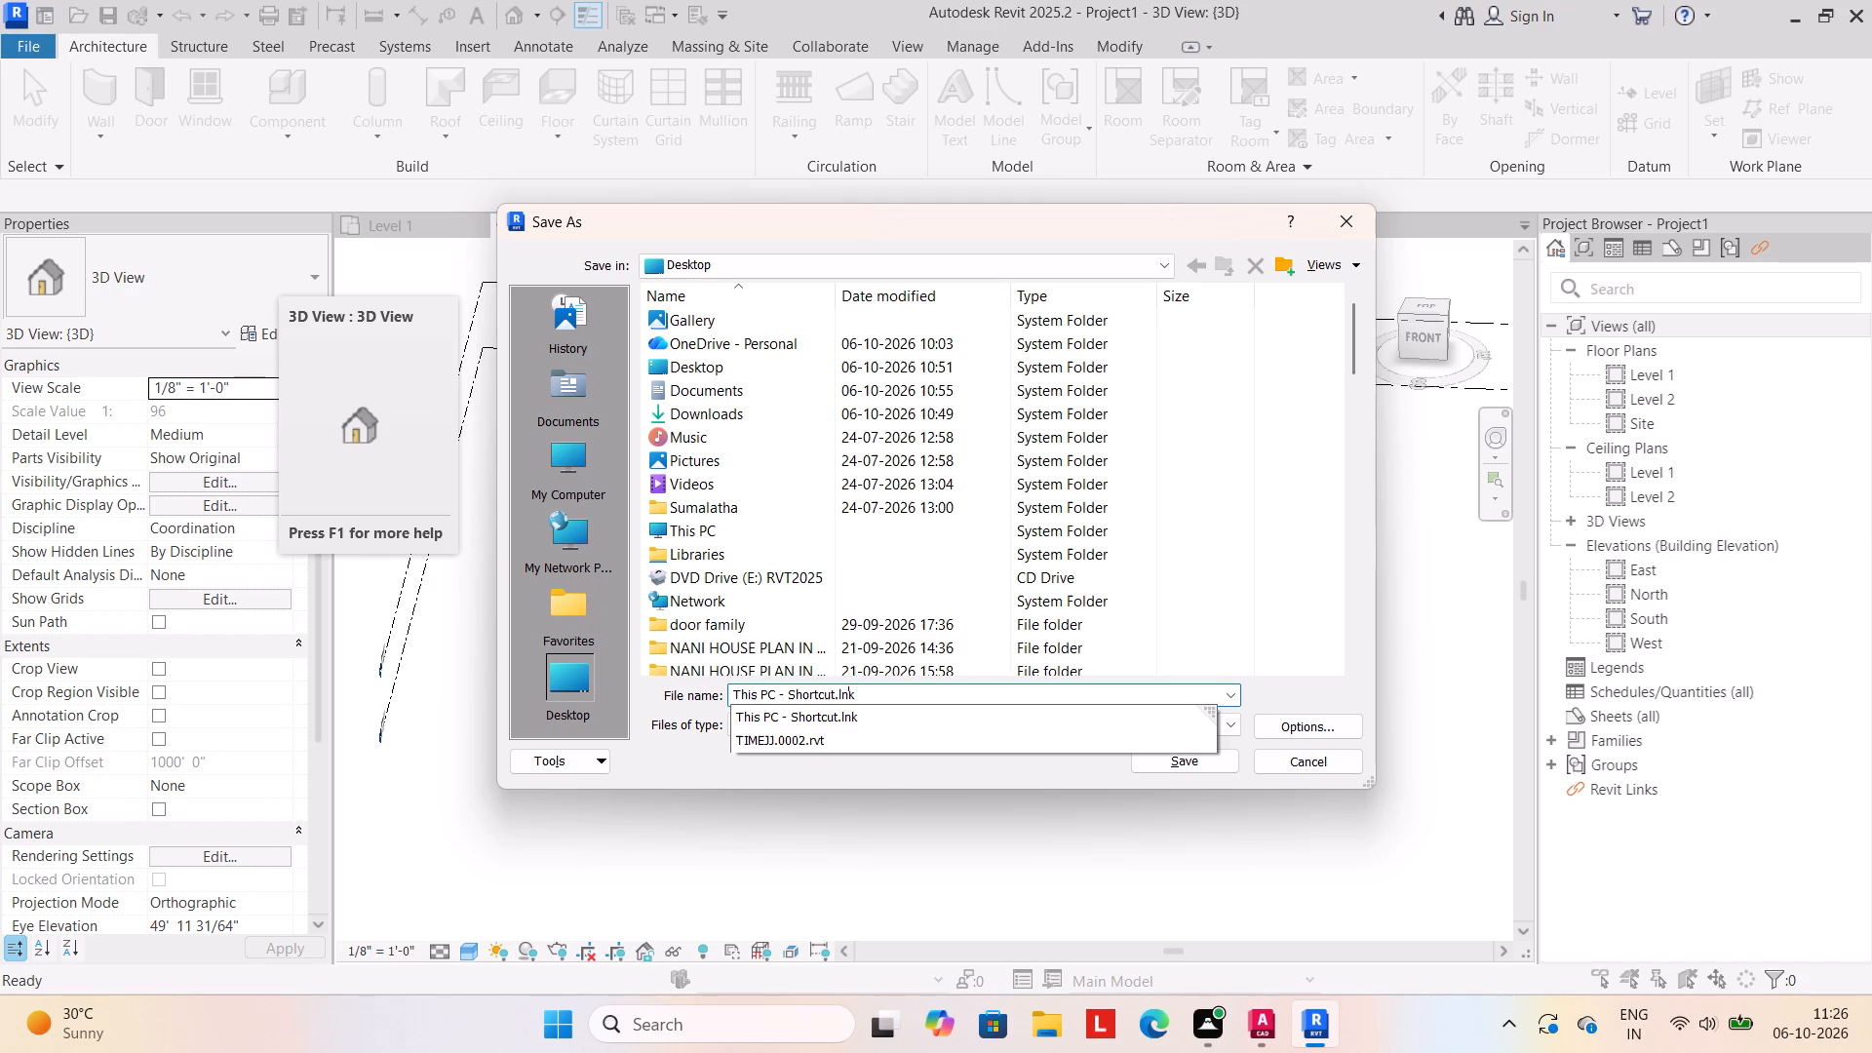
key("t")
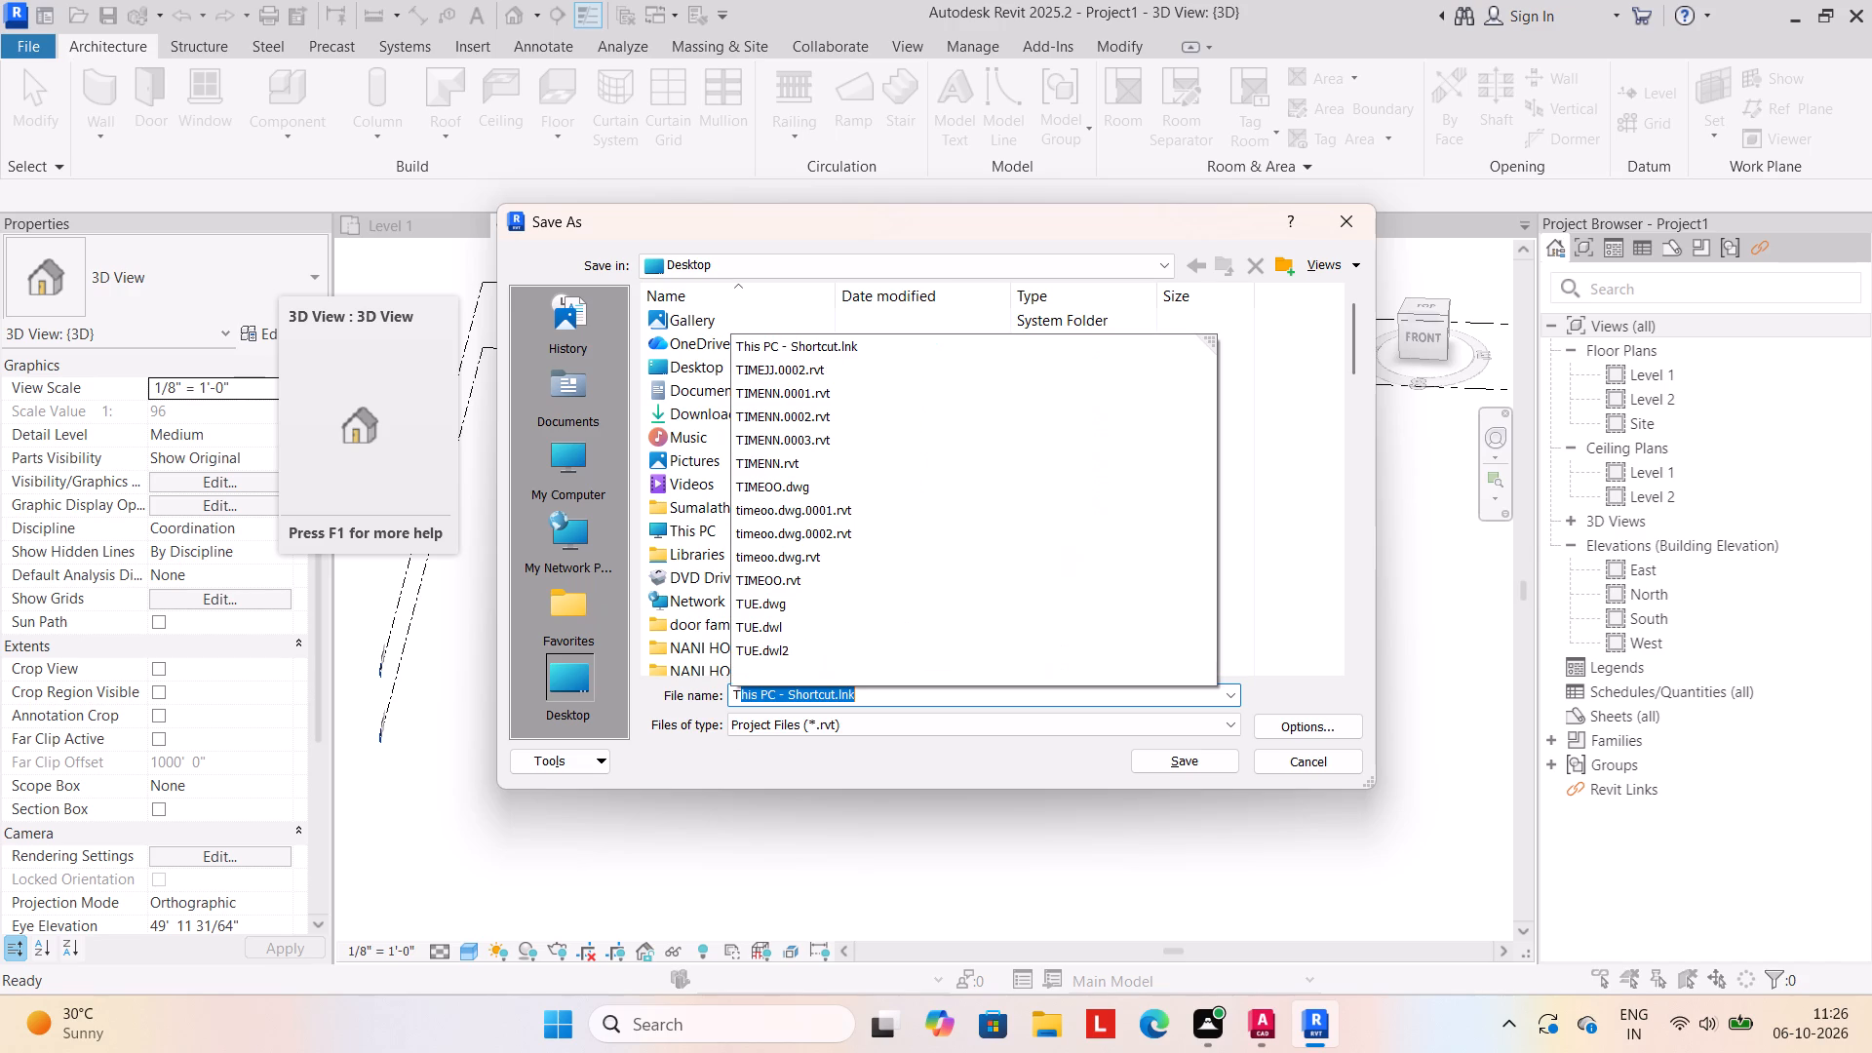
left_click(1432, 636)
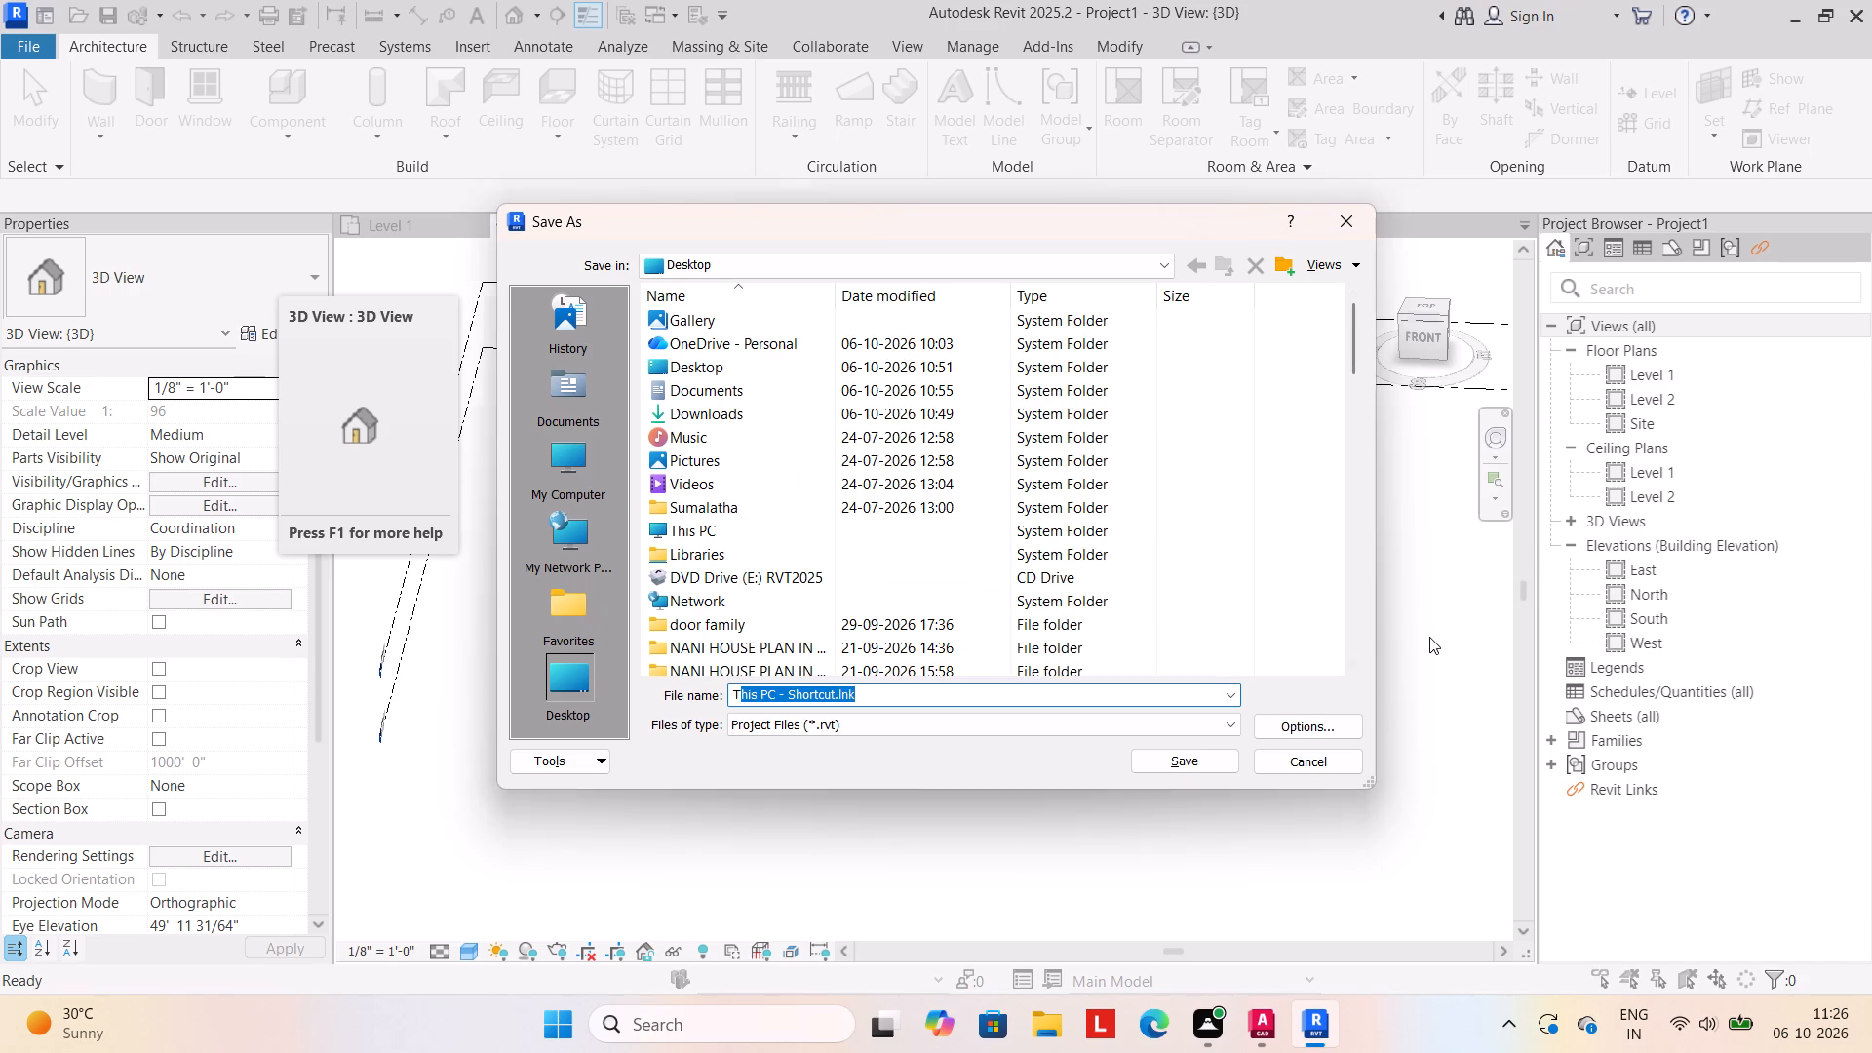
left_click(973, 706)
left_click(950, 686)
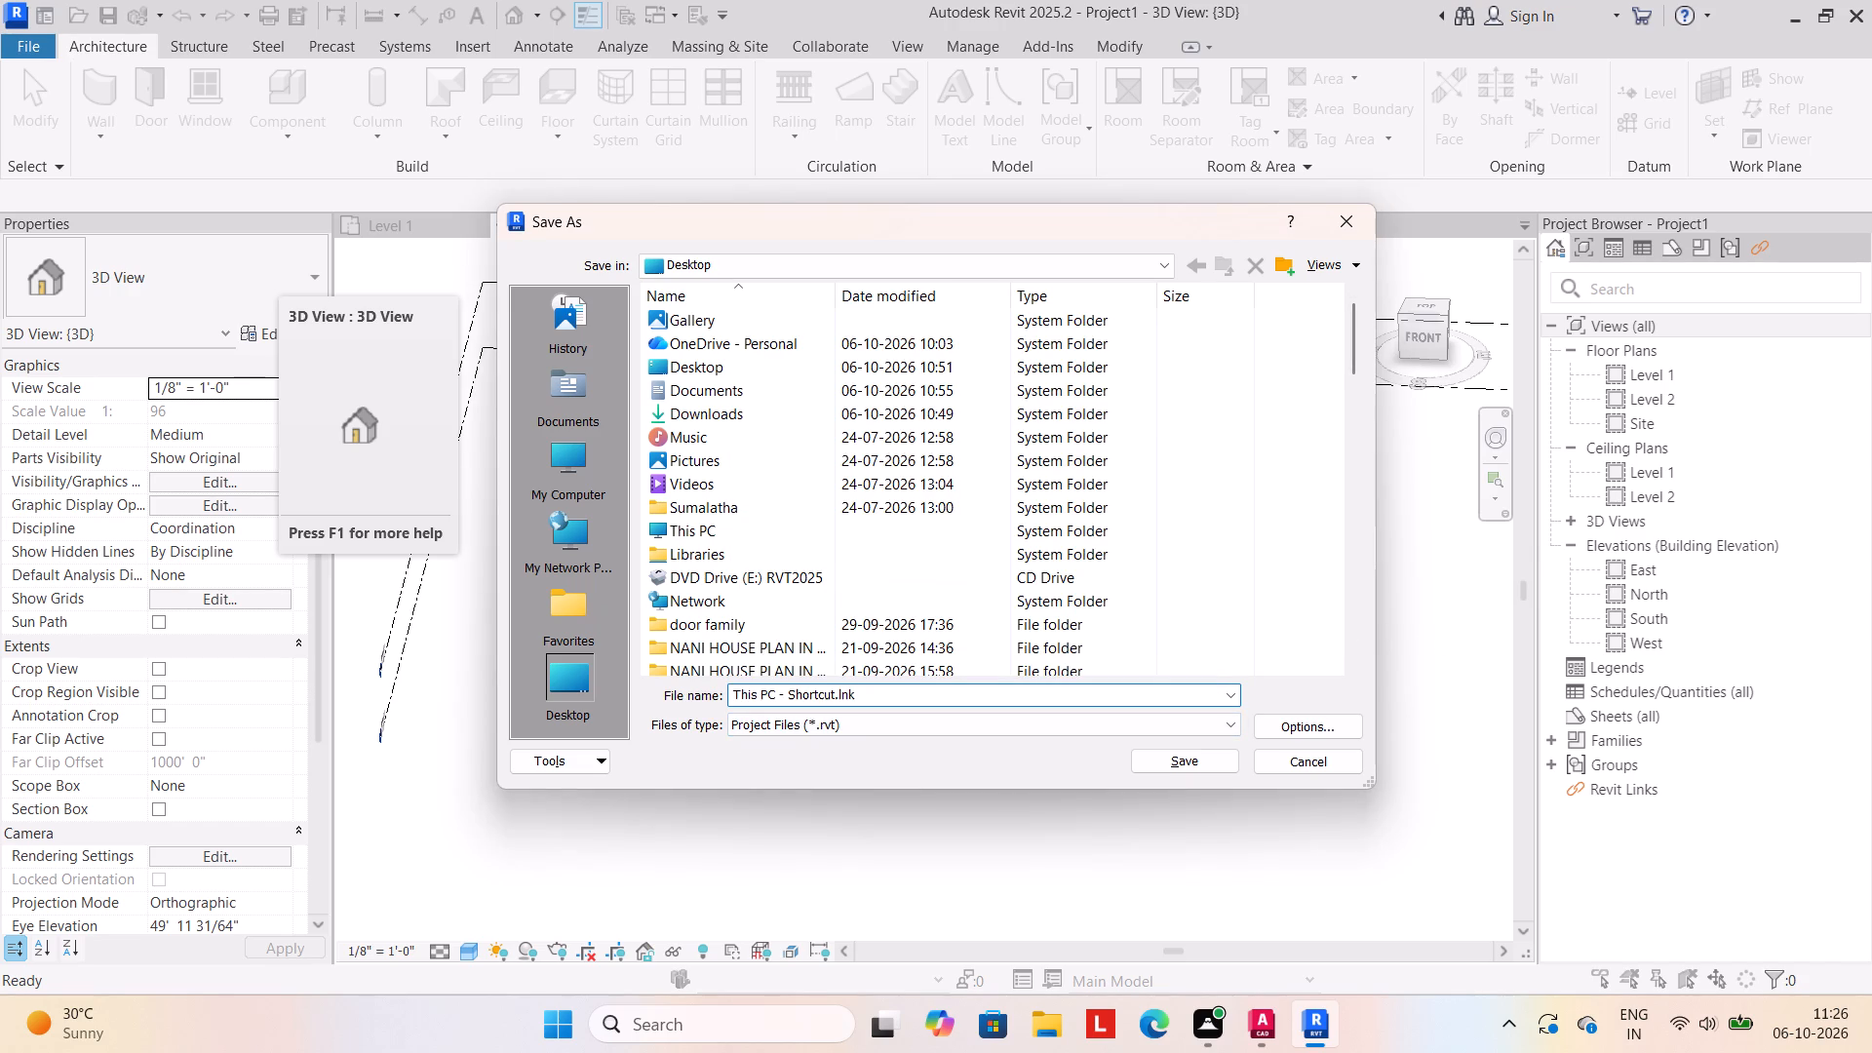
key("BackSpace")
key("BackSpace")
key("BackSpace")
key("BackSpace")
key("BackSpace")
key("BackSpace")
key("BackSpace")
key("BackSpace")
key("BackSpace")
key("BackSpace")
key("BackSpace")
key("BackSpace")
key("BackSpace")
key("BackSpace")
key("BackSpace")
key("BackSpace")
key("BackSpace")
key("BackSpace")
key("BackSpace")
key("BackSpace")
key("t")
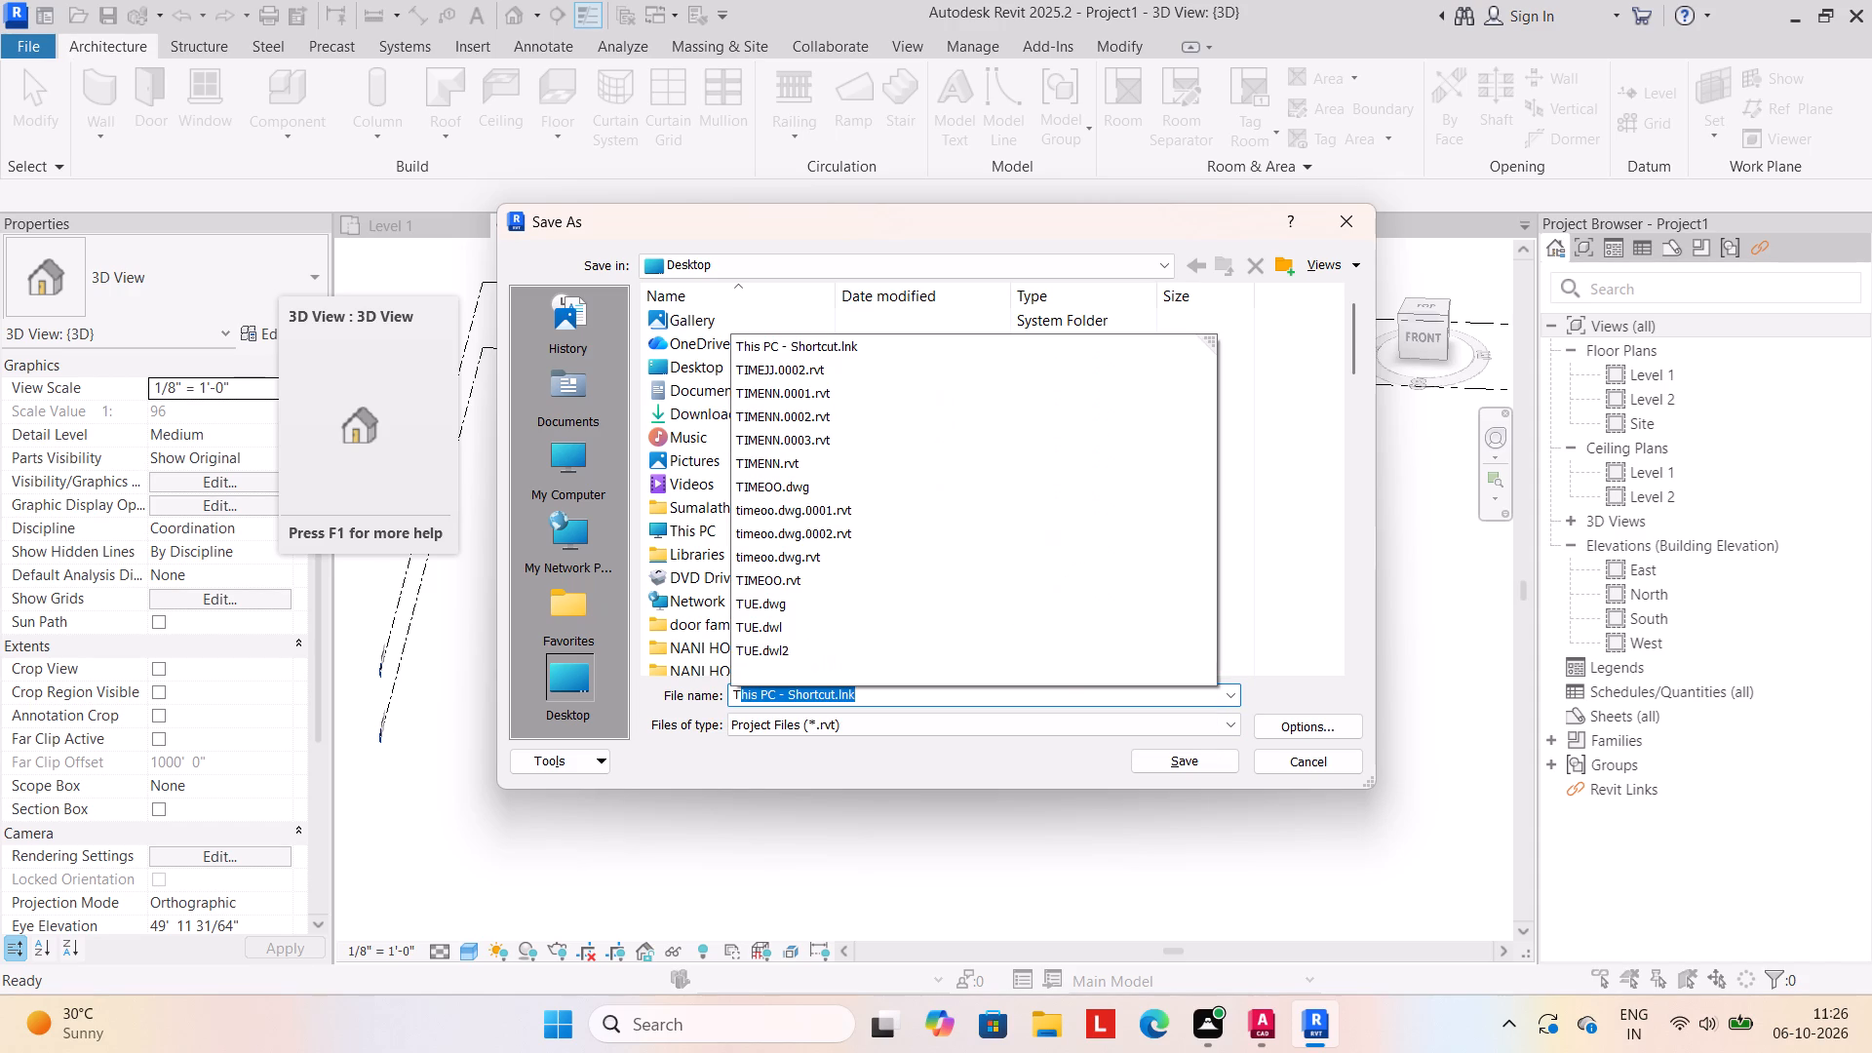
key("u")
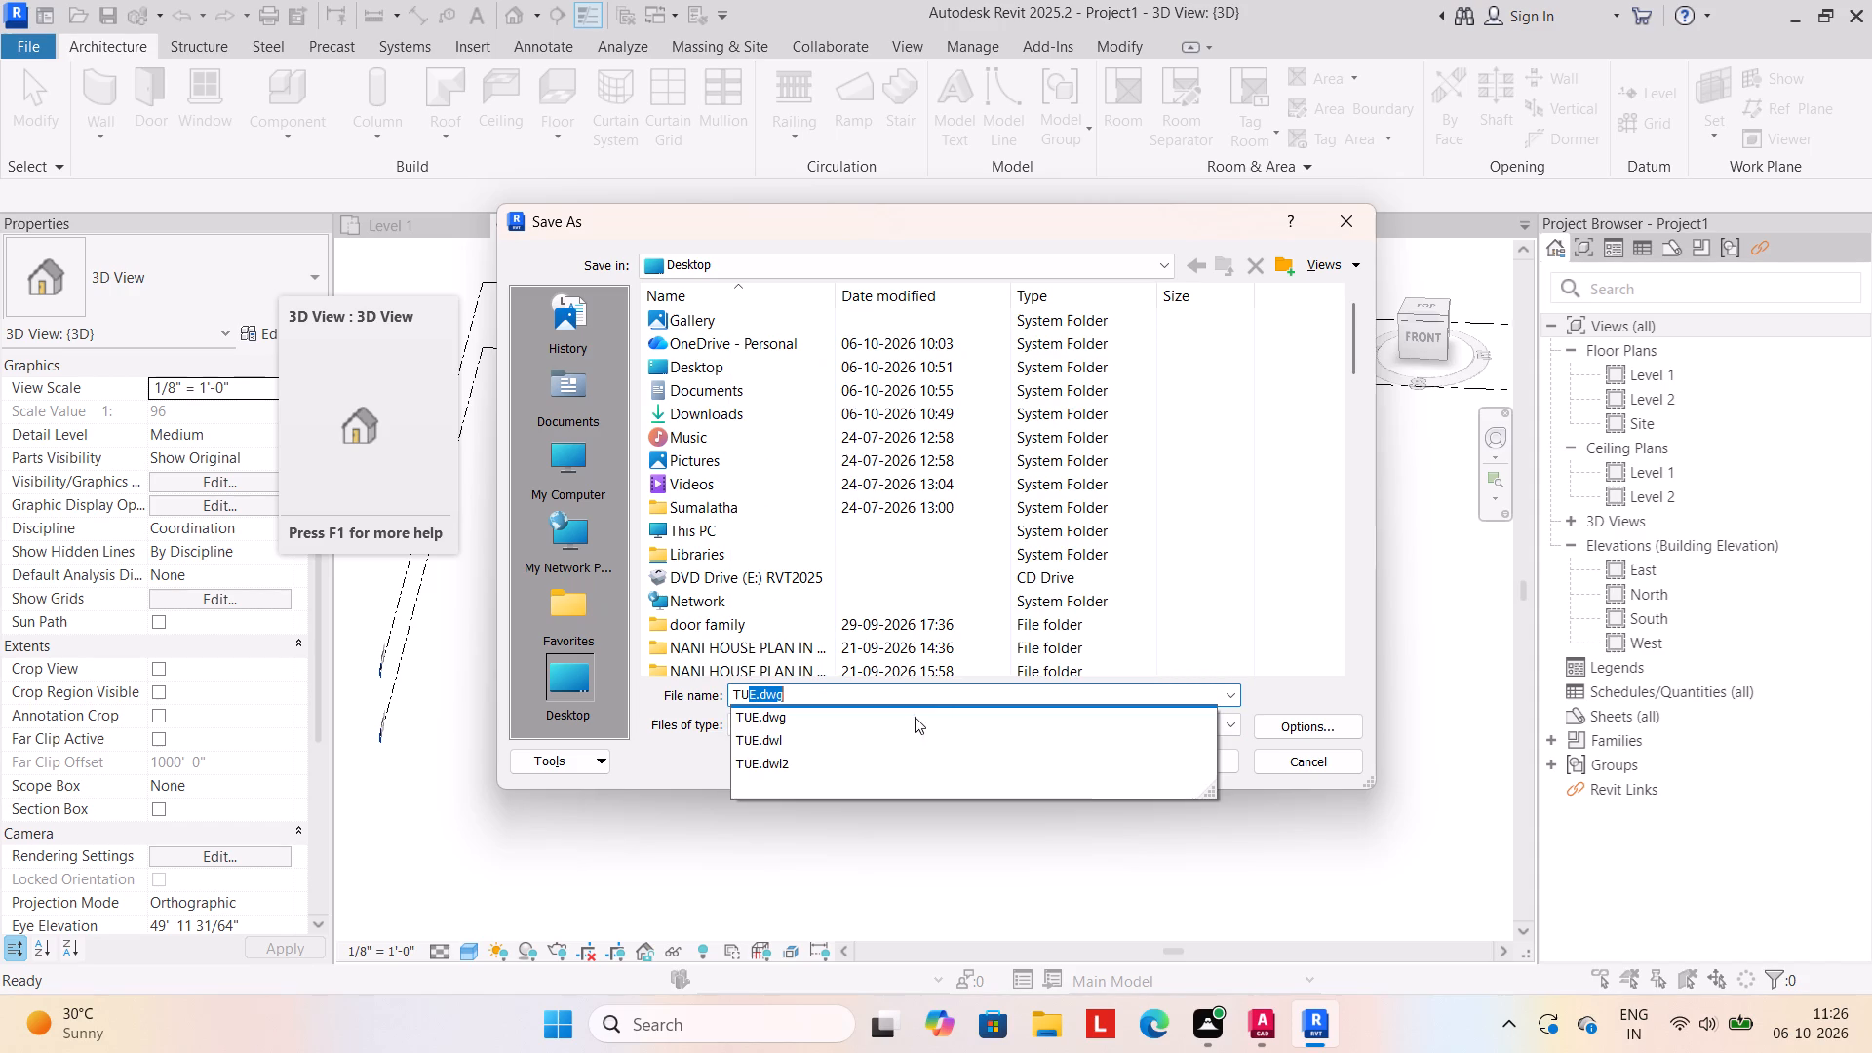
left_click(883, 716)
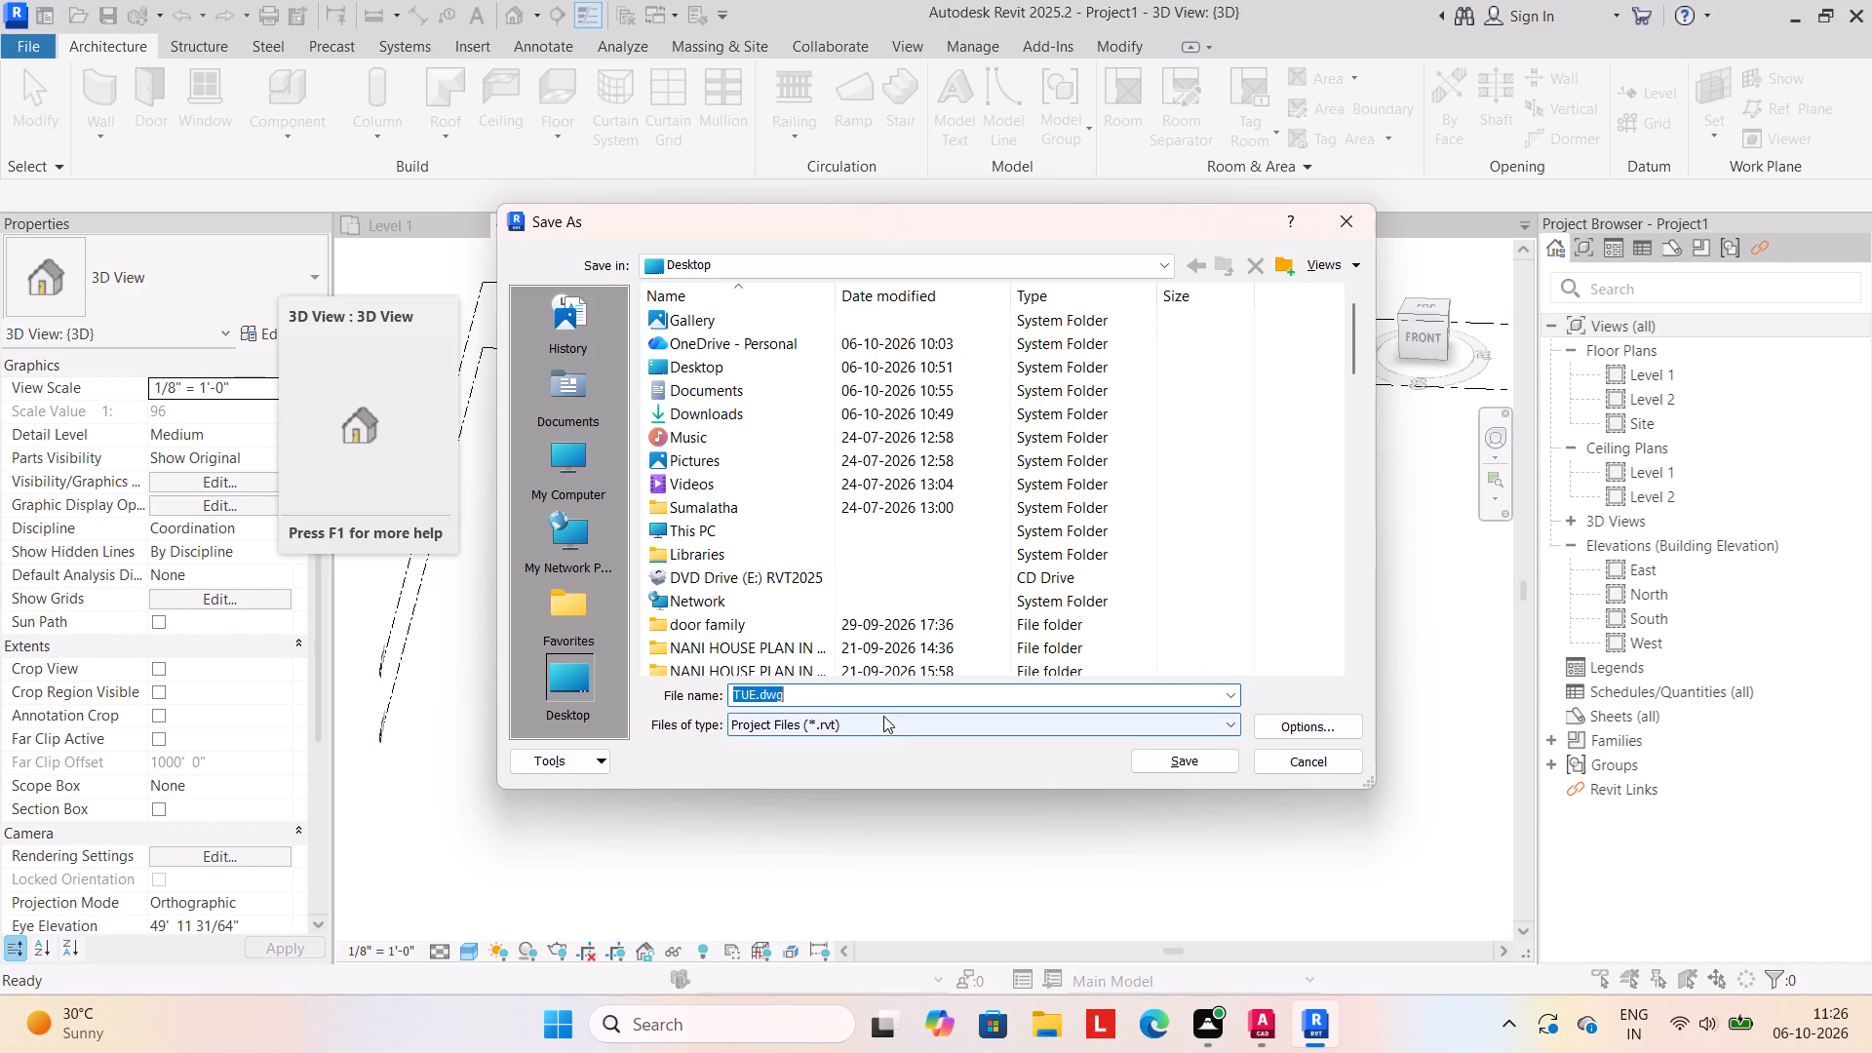
left_click(1172, 762)
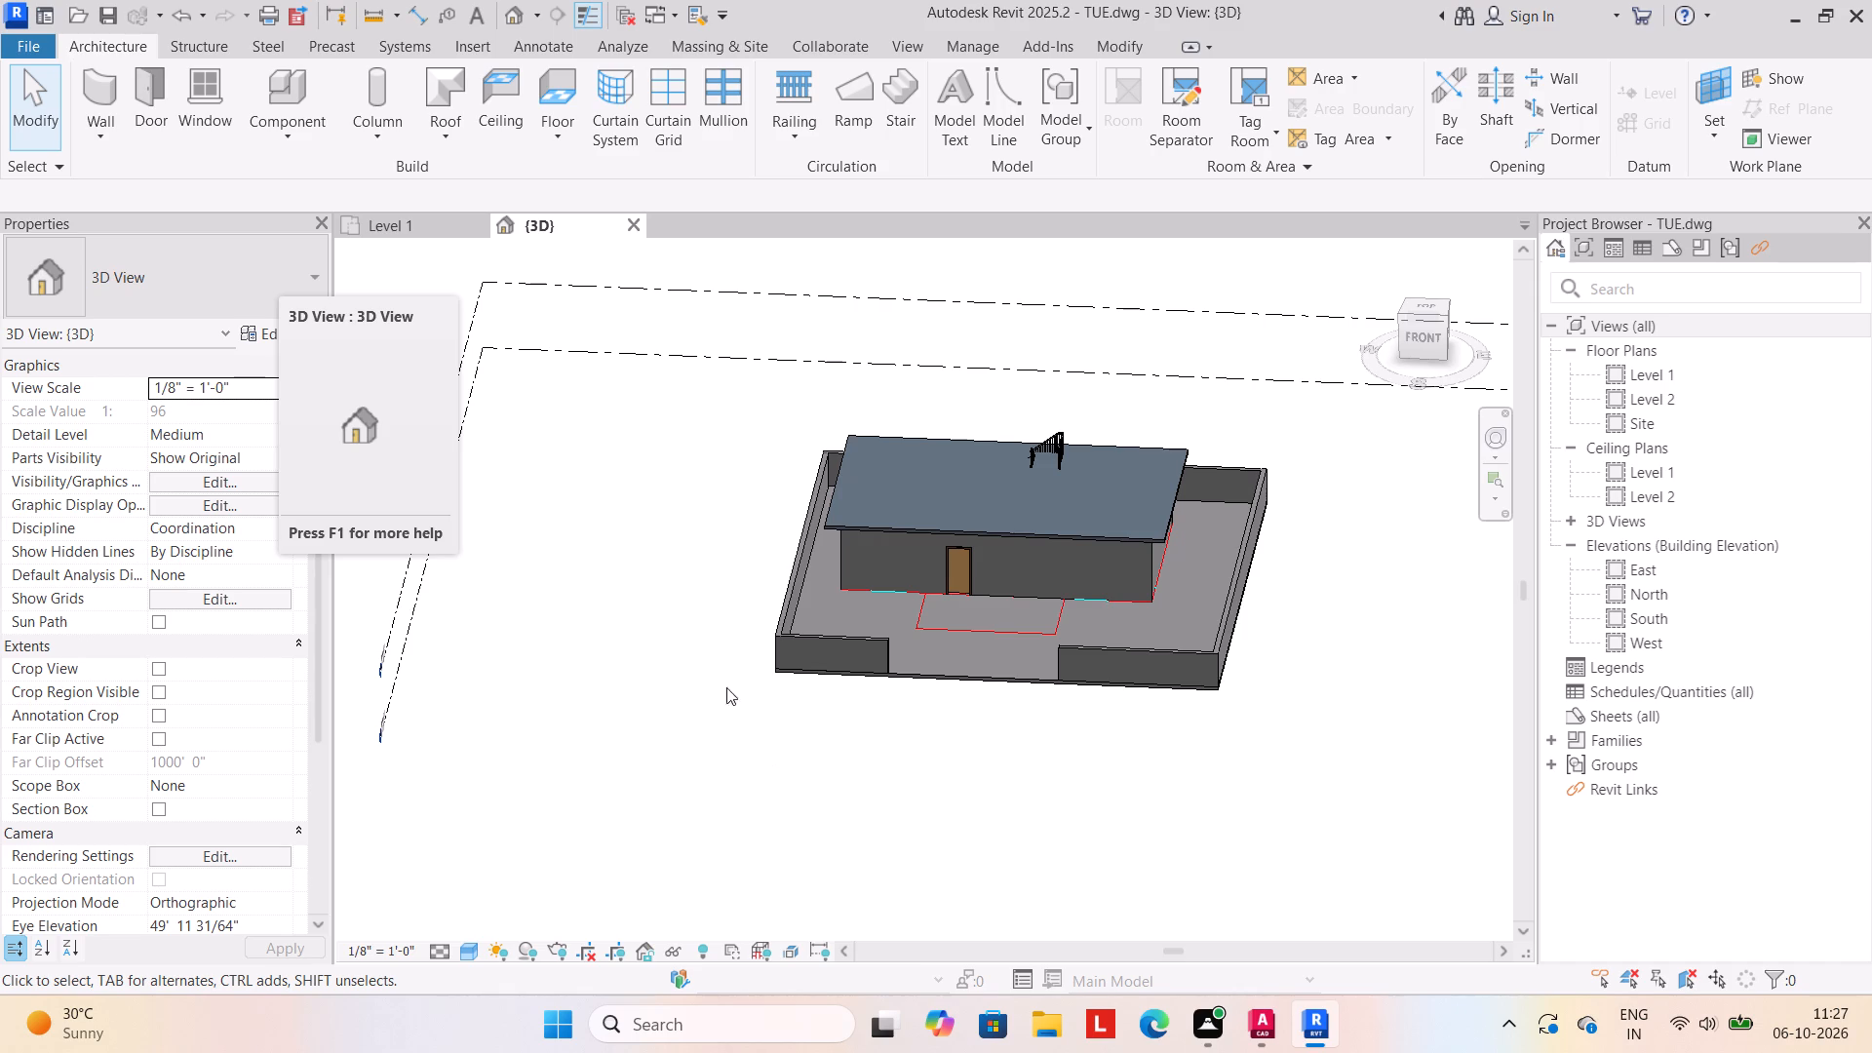
Save the project again on the Desktop under the name TUE.dwg.rvt.
left_click(36, 45)
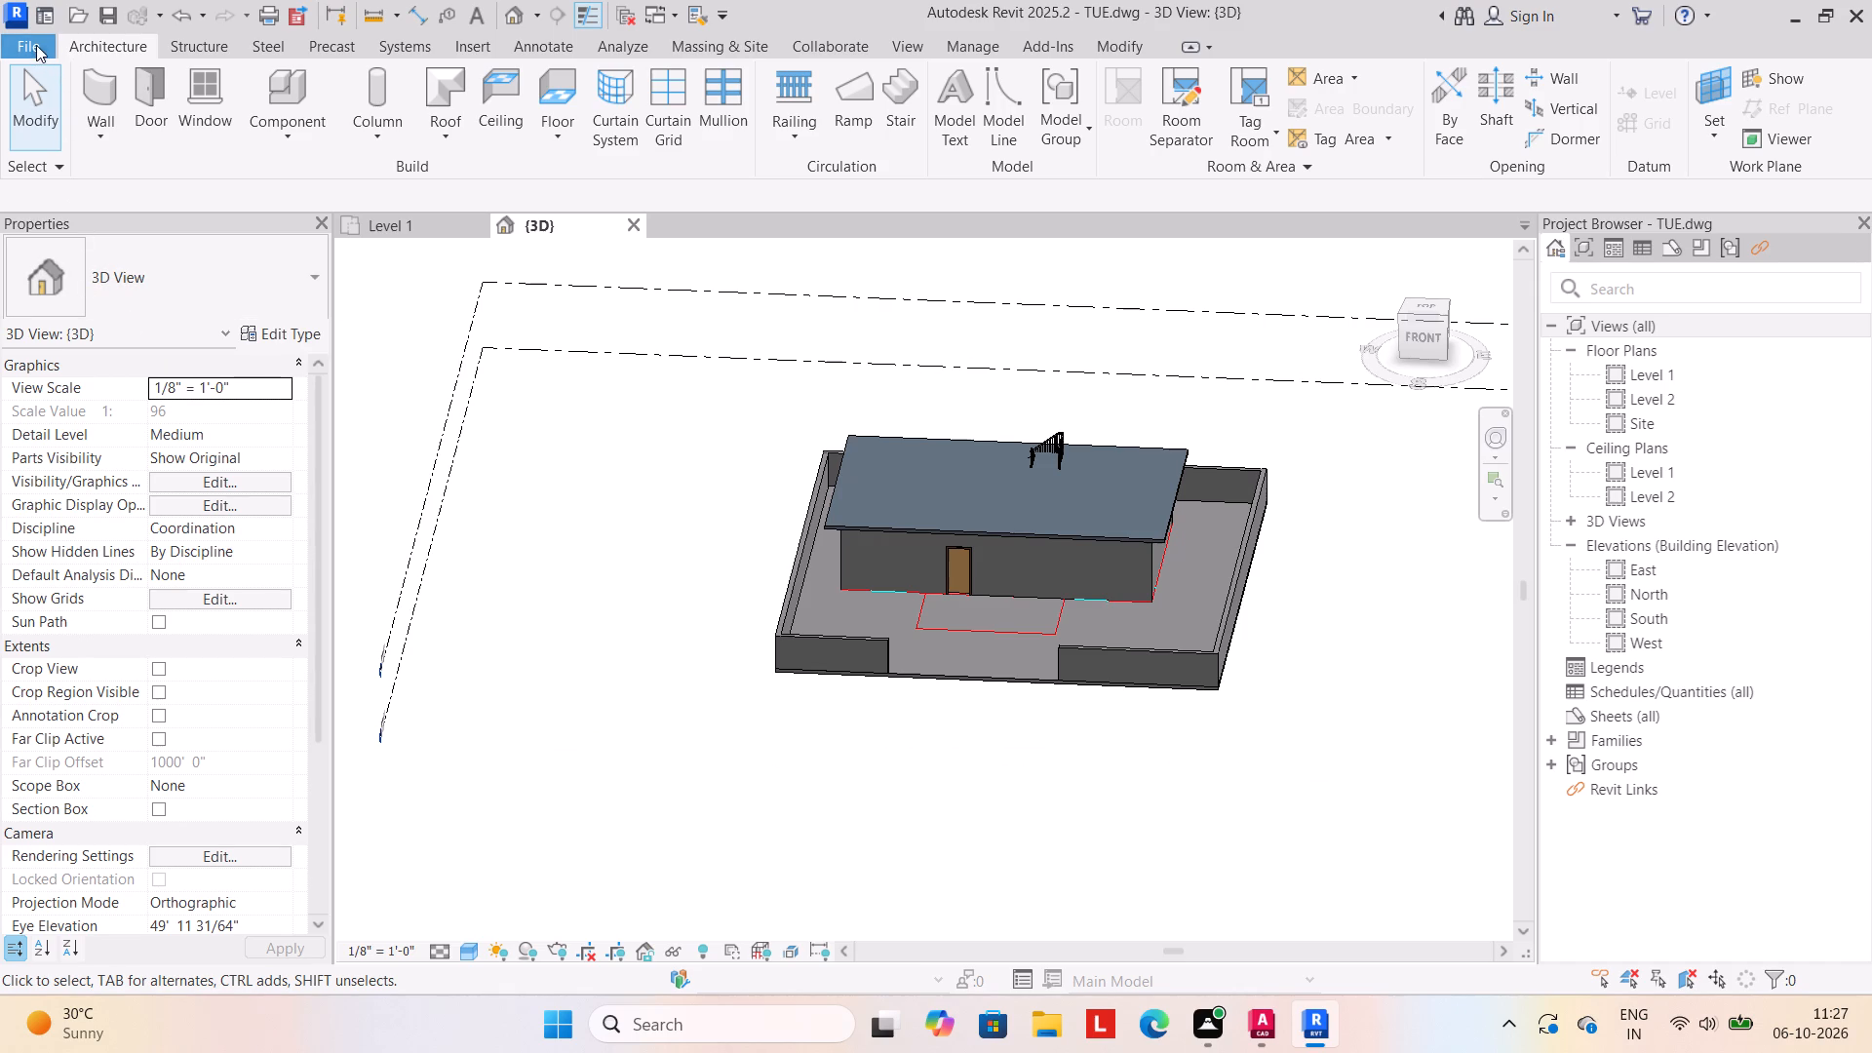
left_click(93, 363)
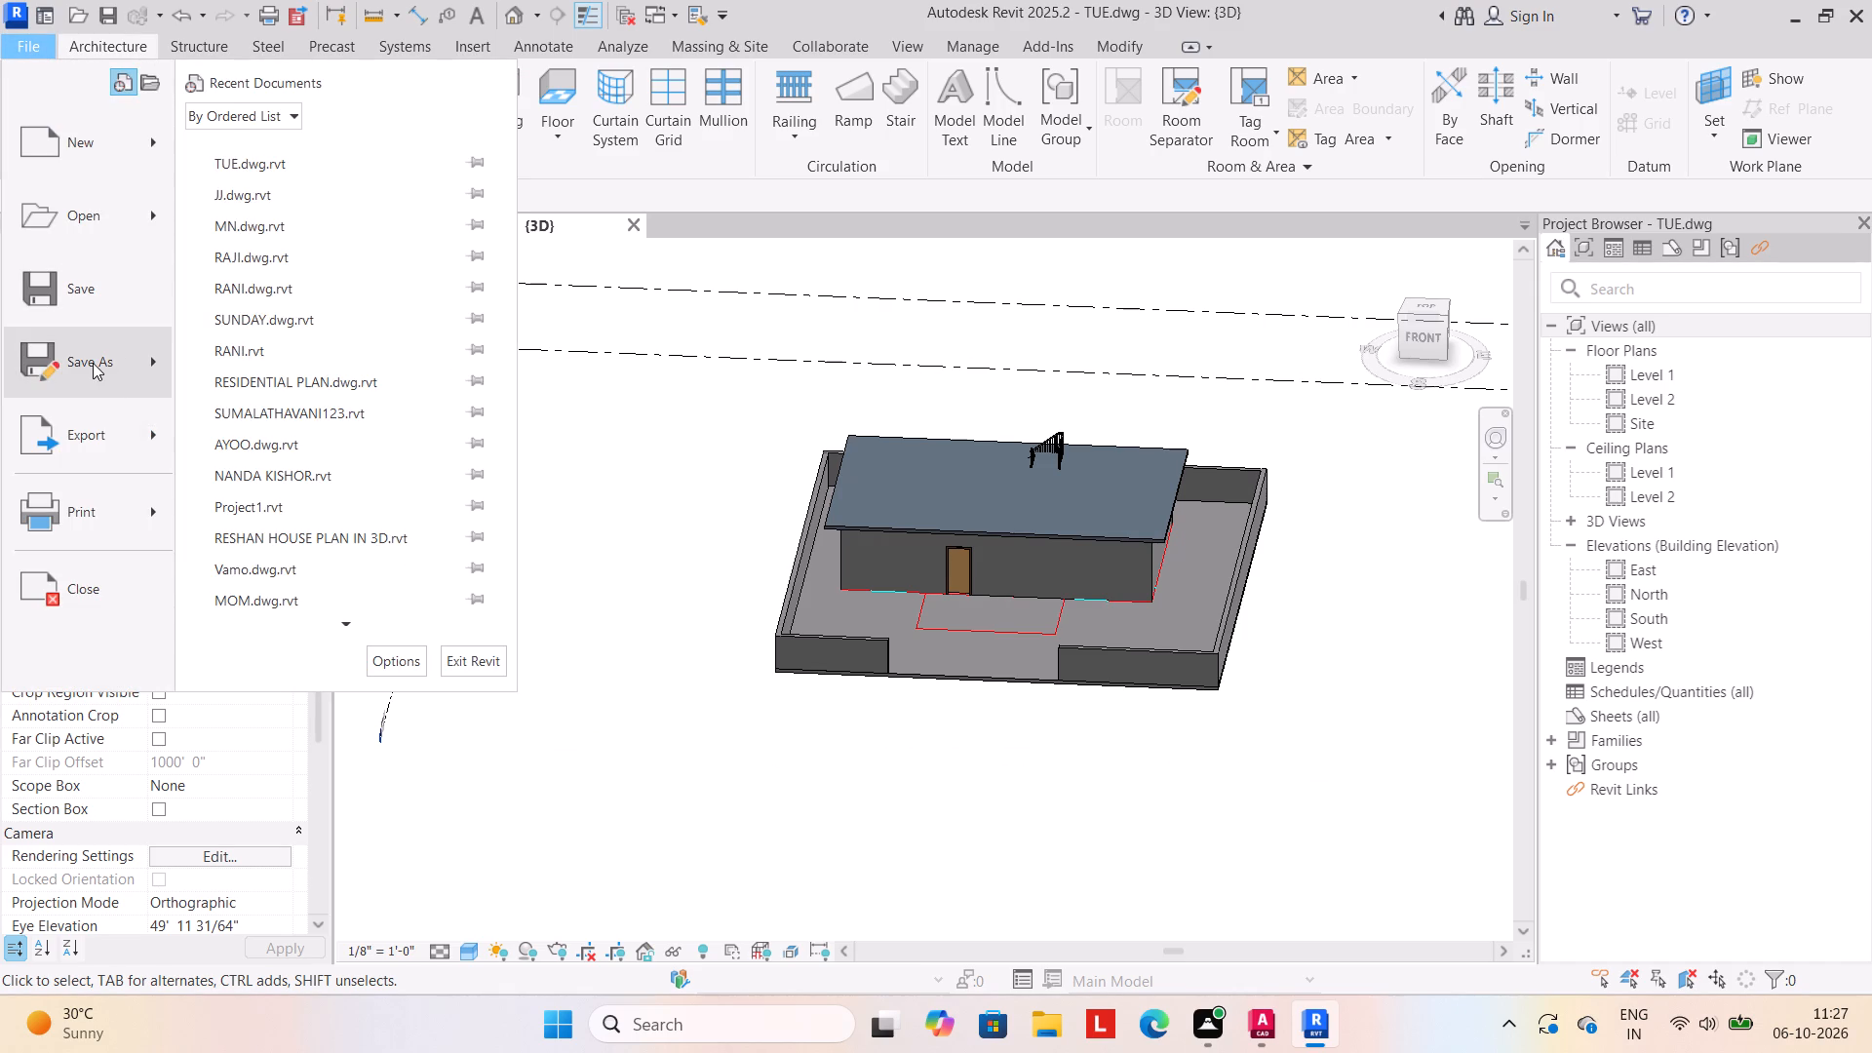
left_click(320, 266)
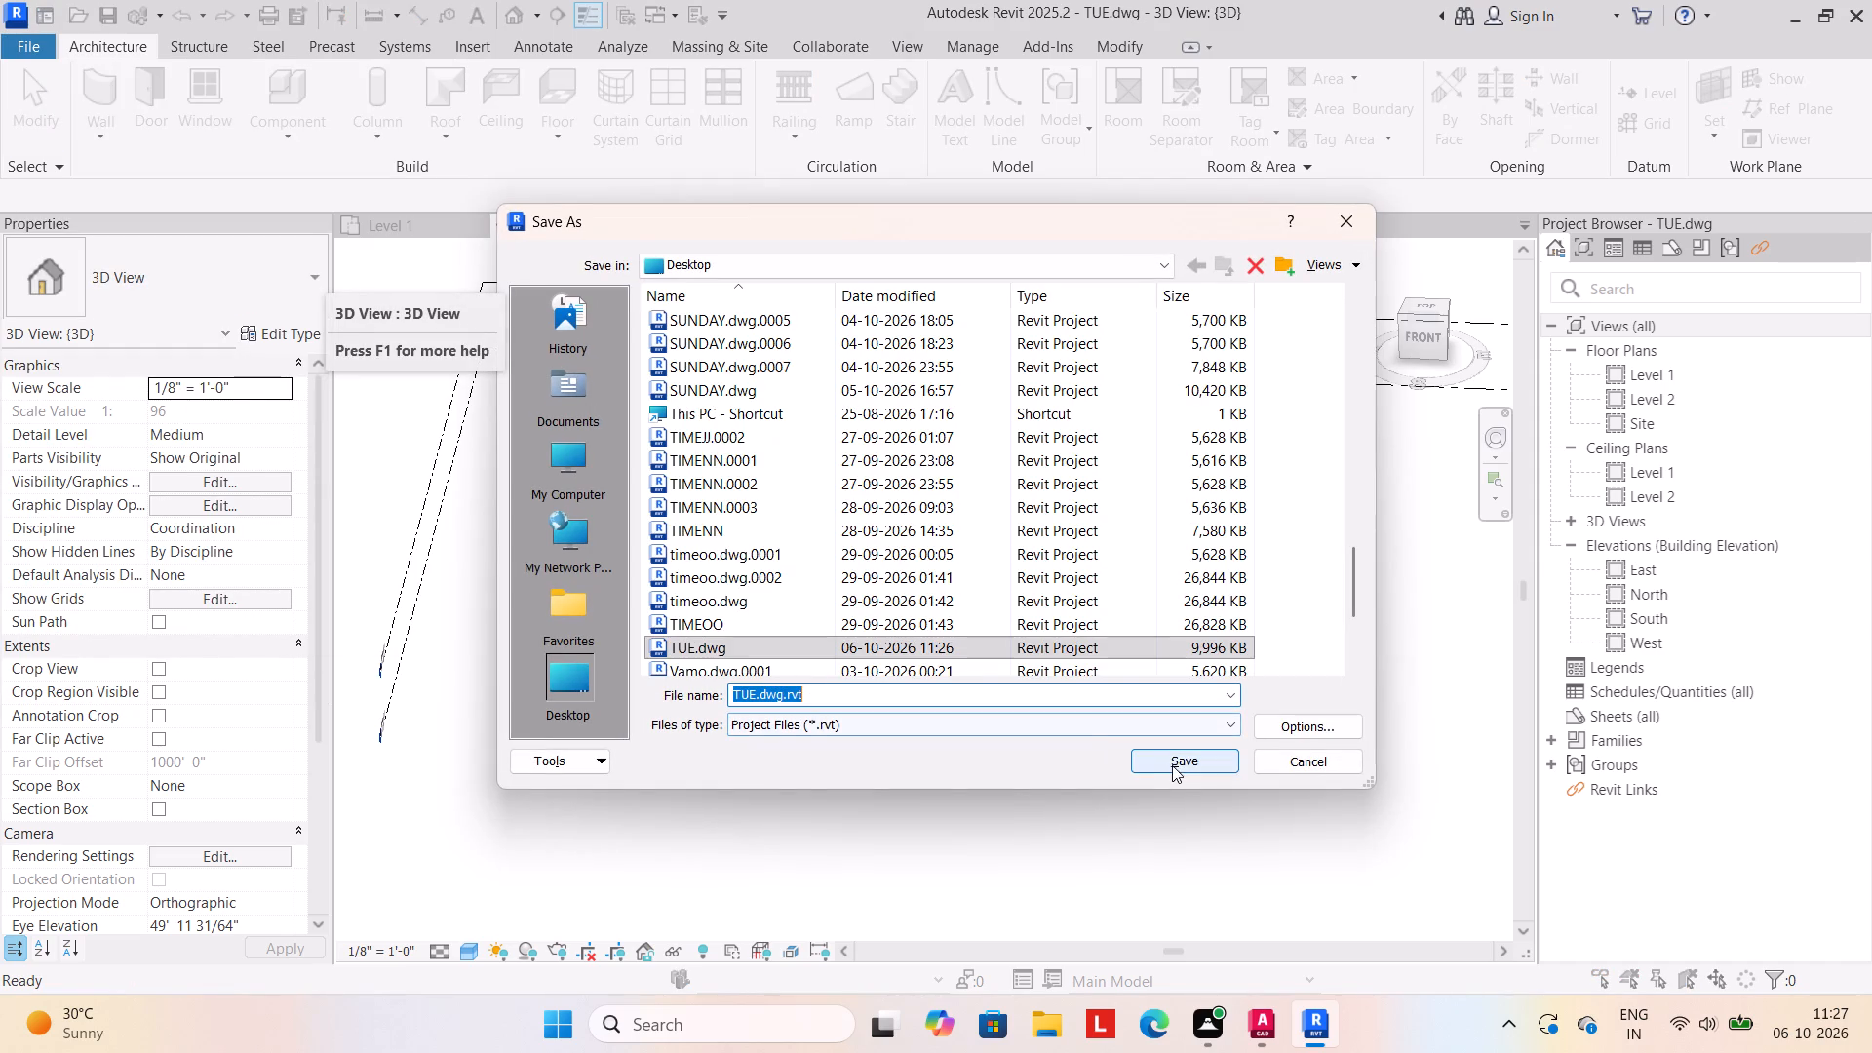
left_click(1176, 765)
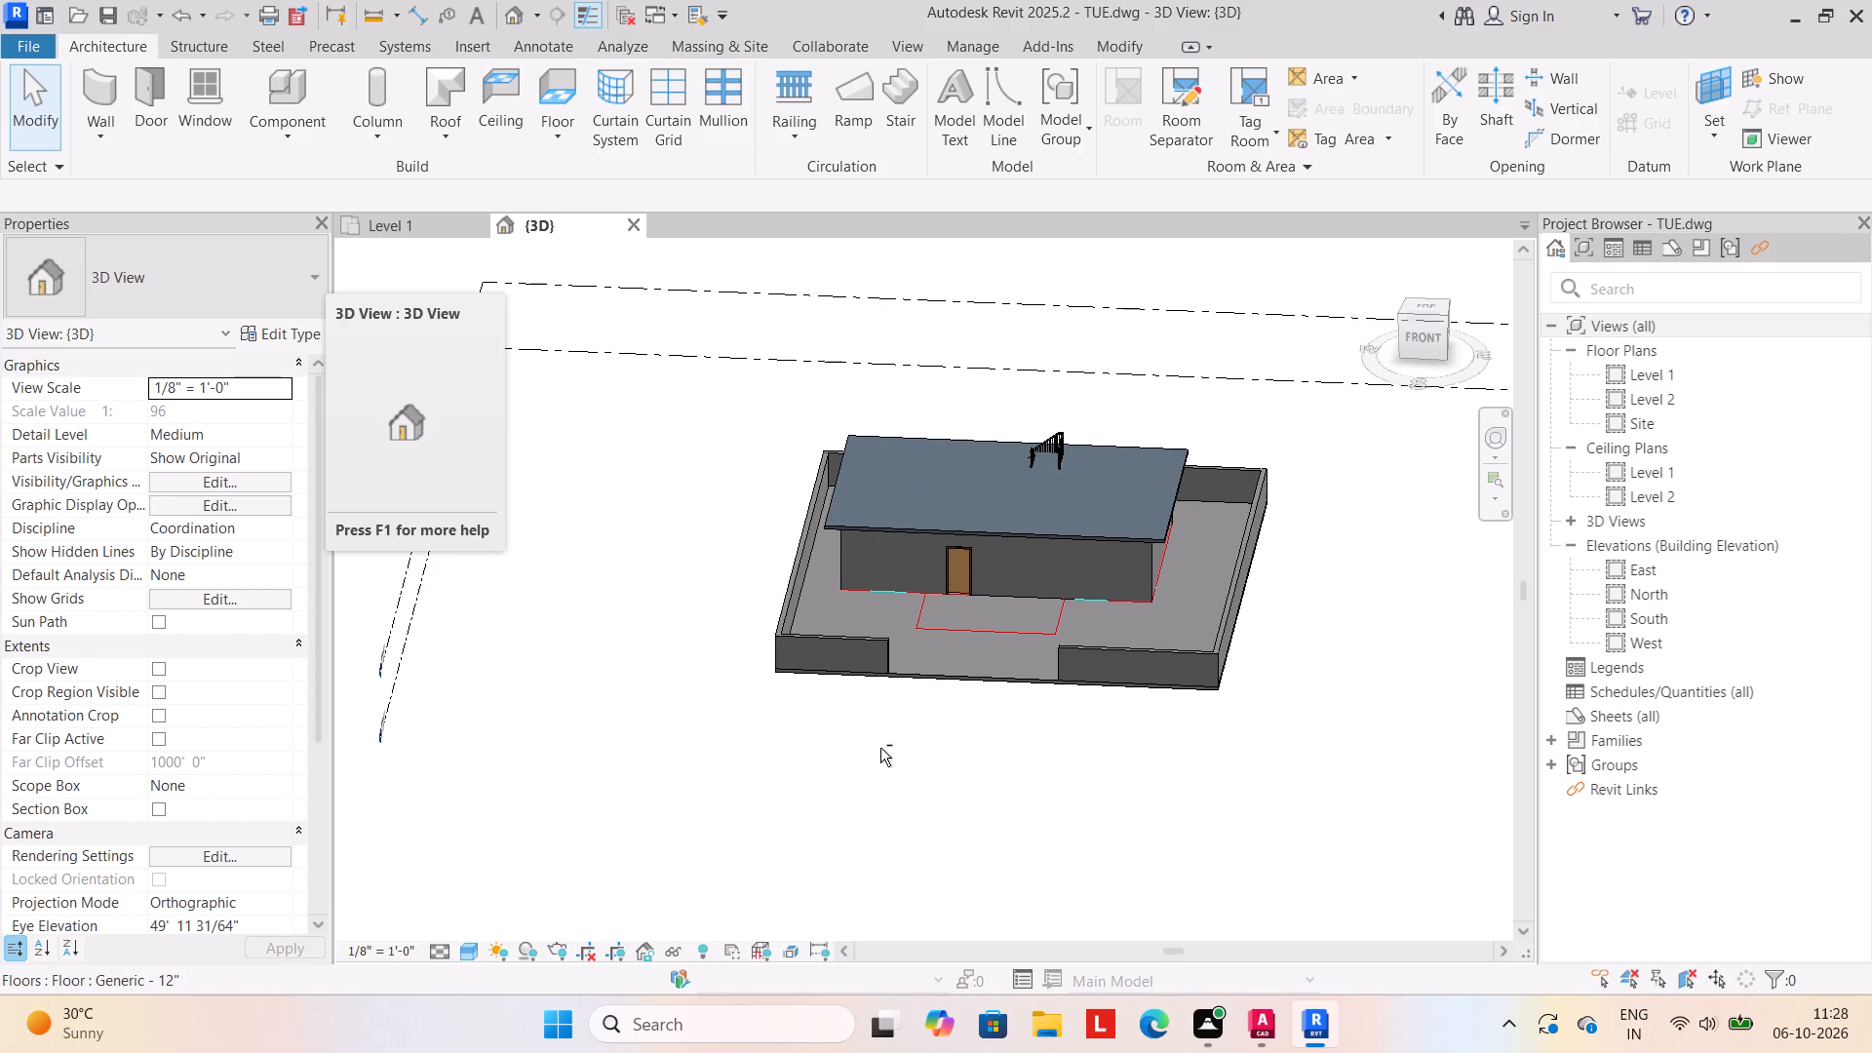
Examine the roof overhang, front wall and boundary wall from different angles in the 3D view.
middle_click_drag(883, 755, 950, 760, "shift")
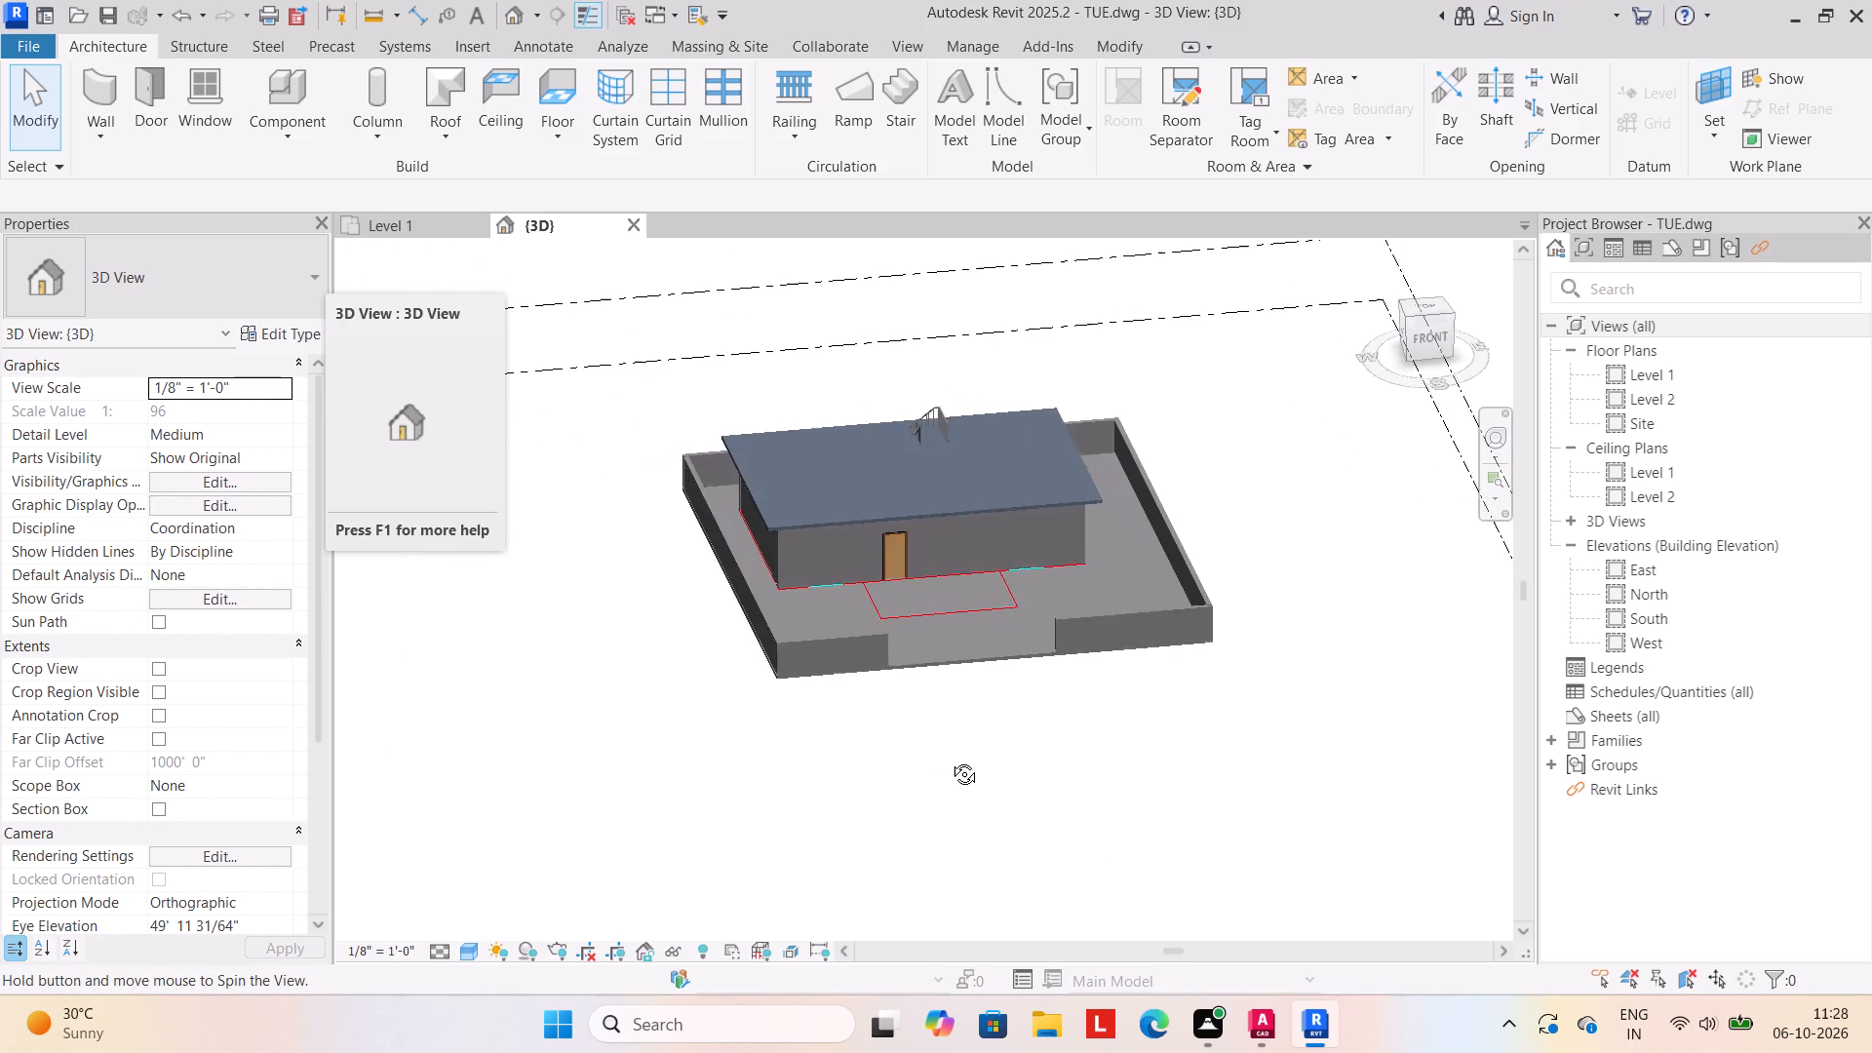
middle_click_drag(950, 760, 943, 750, "shift")
middle_click_drag(1017, 740, 999, 663, "shift")
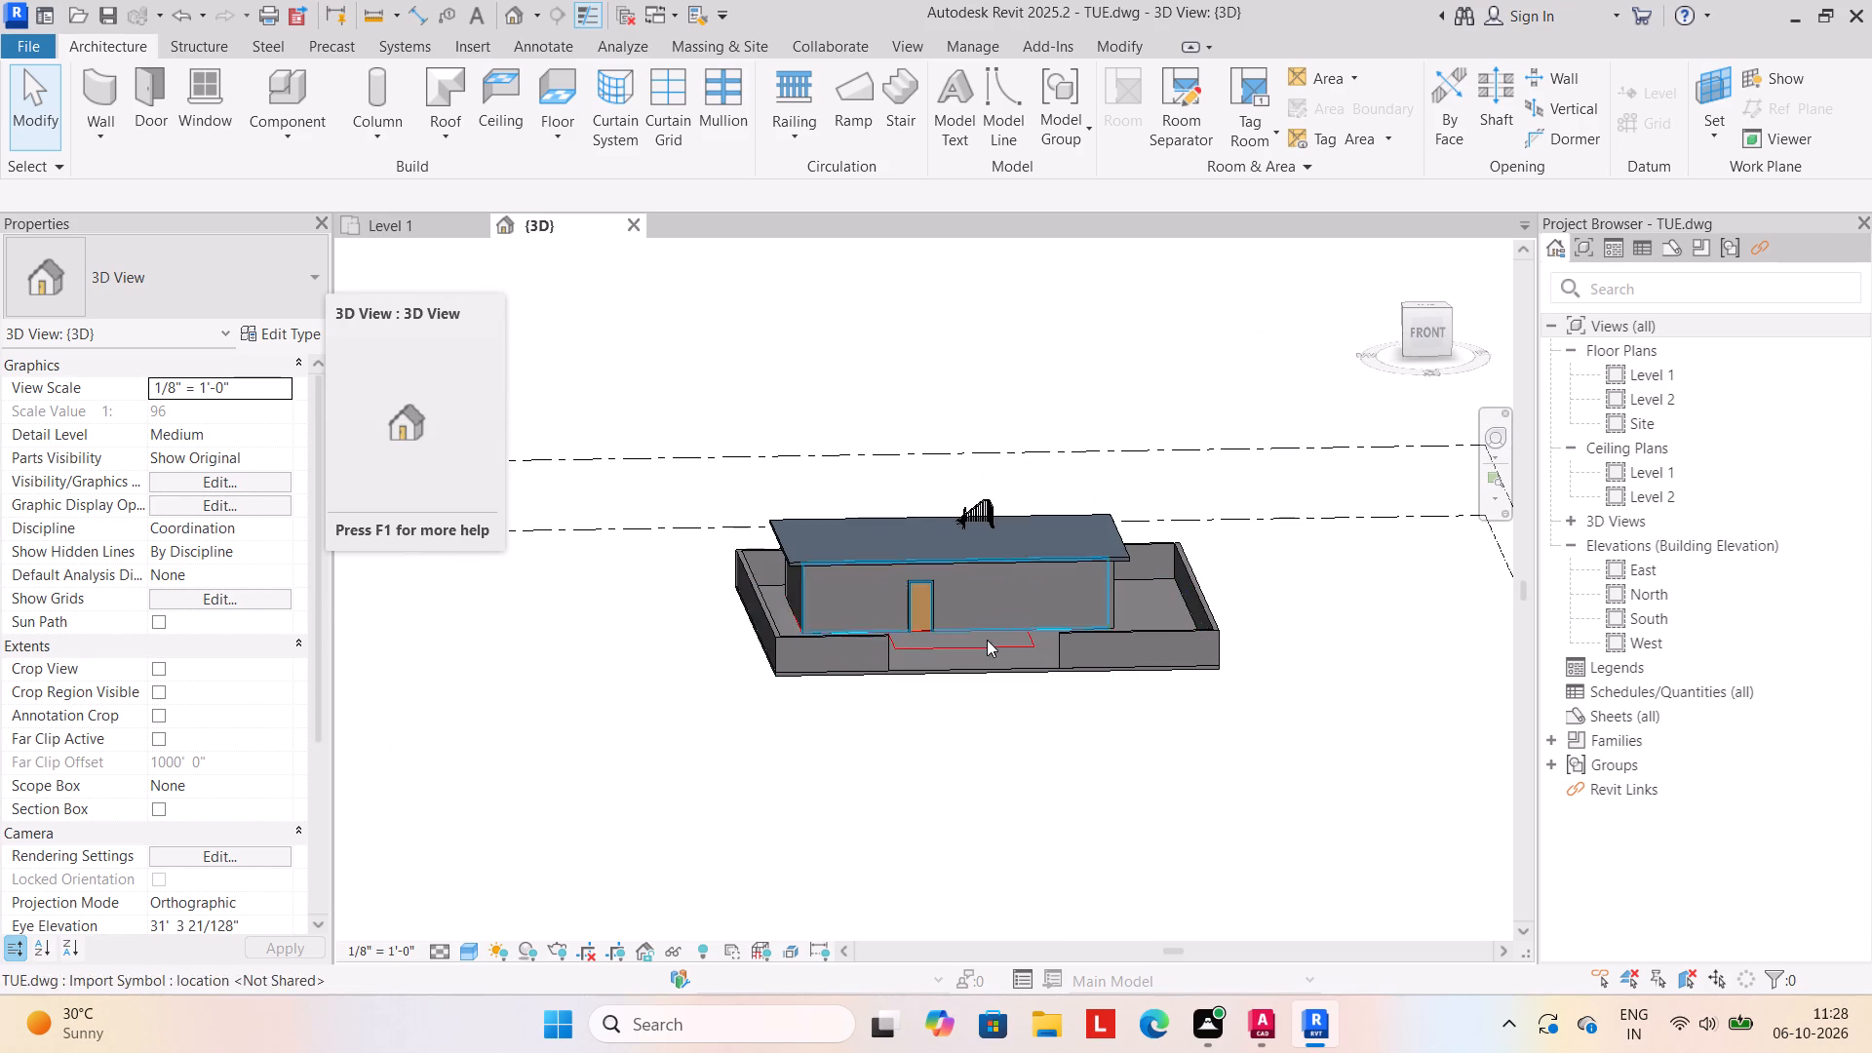
middle_click_drag(987, 686, 991, 759)
middle_click(1010, 661, "shift")
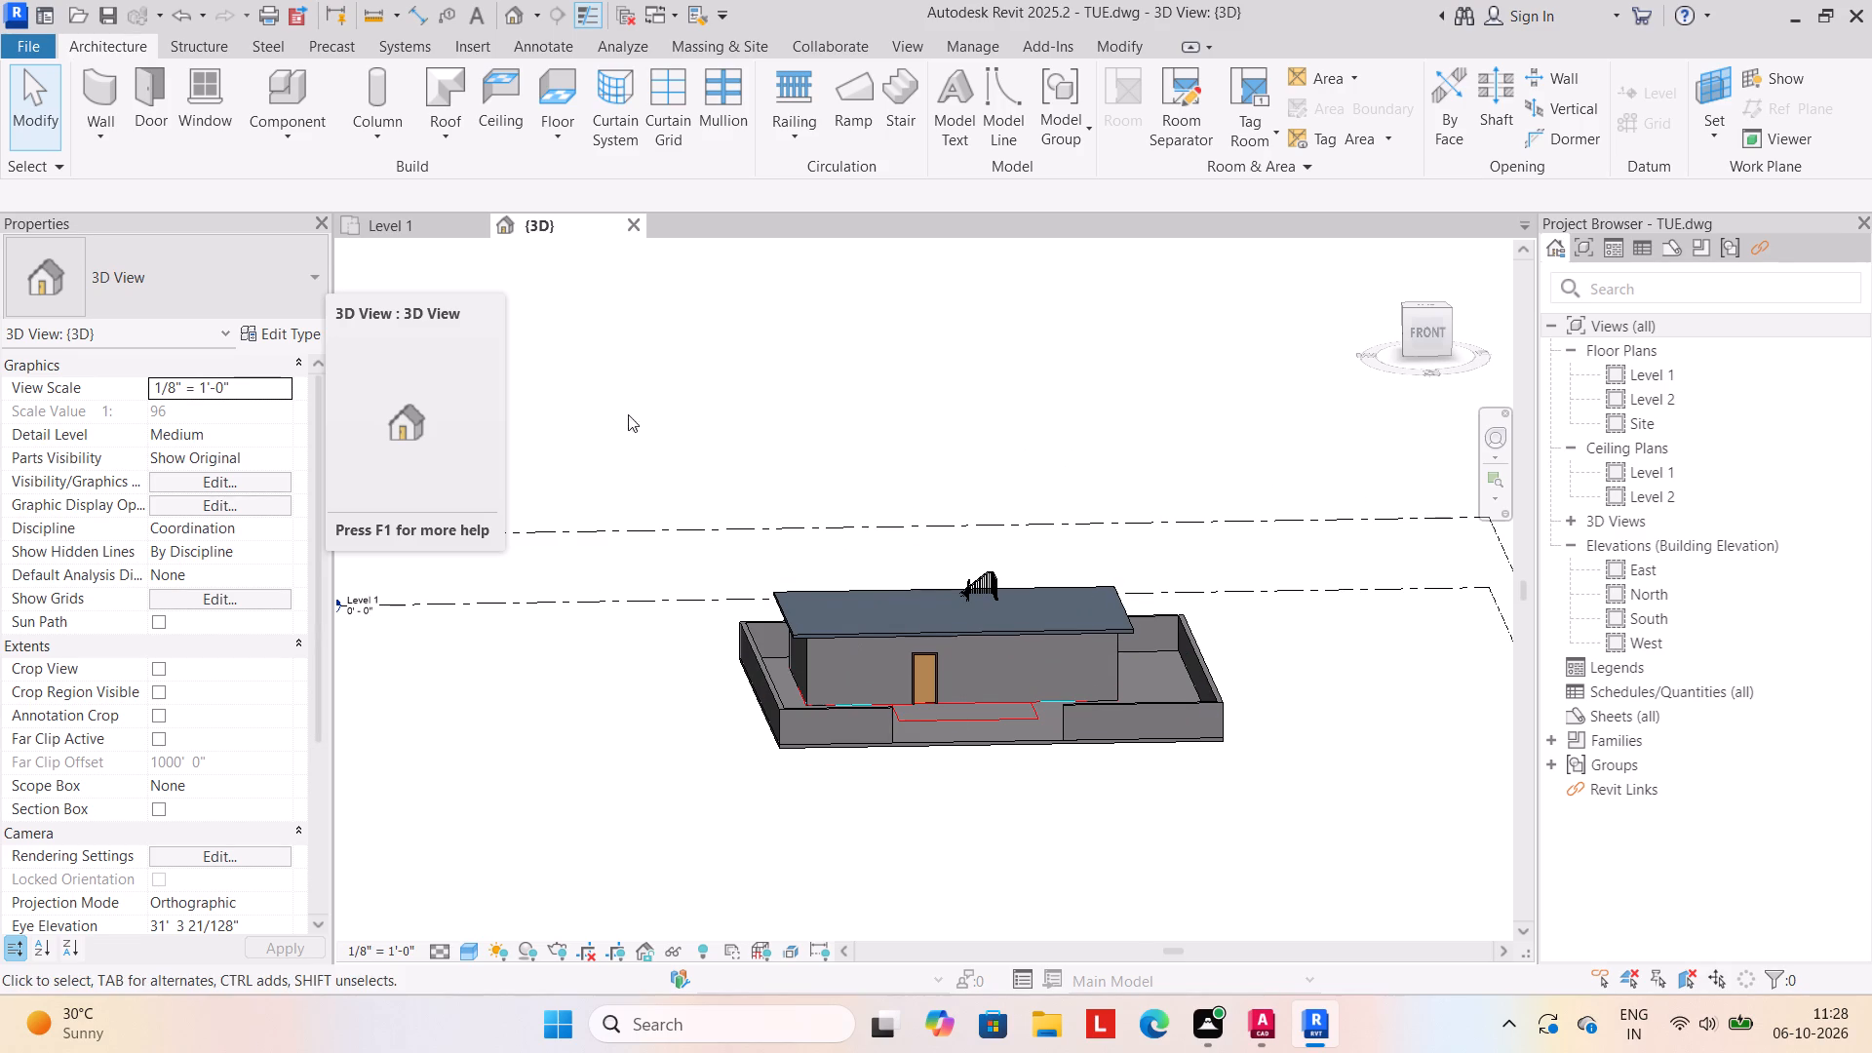
Set the desired number of risers of the Level 1 to Level 2 stair to 23.
left_click(406, 221)
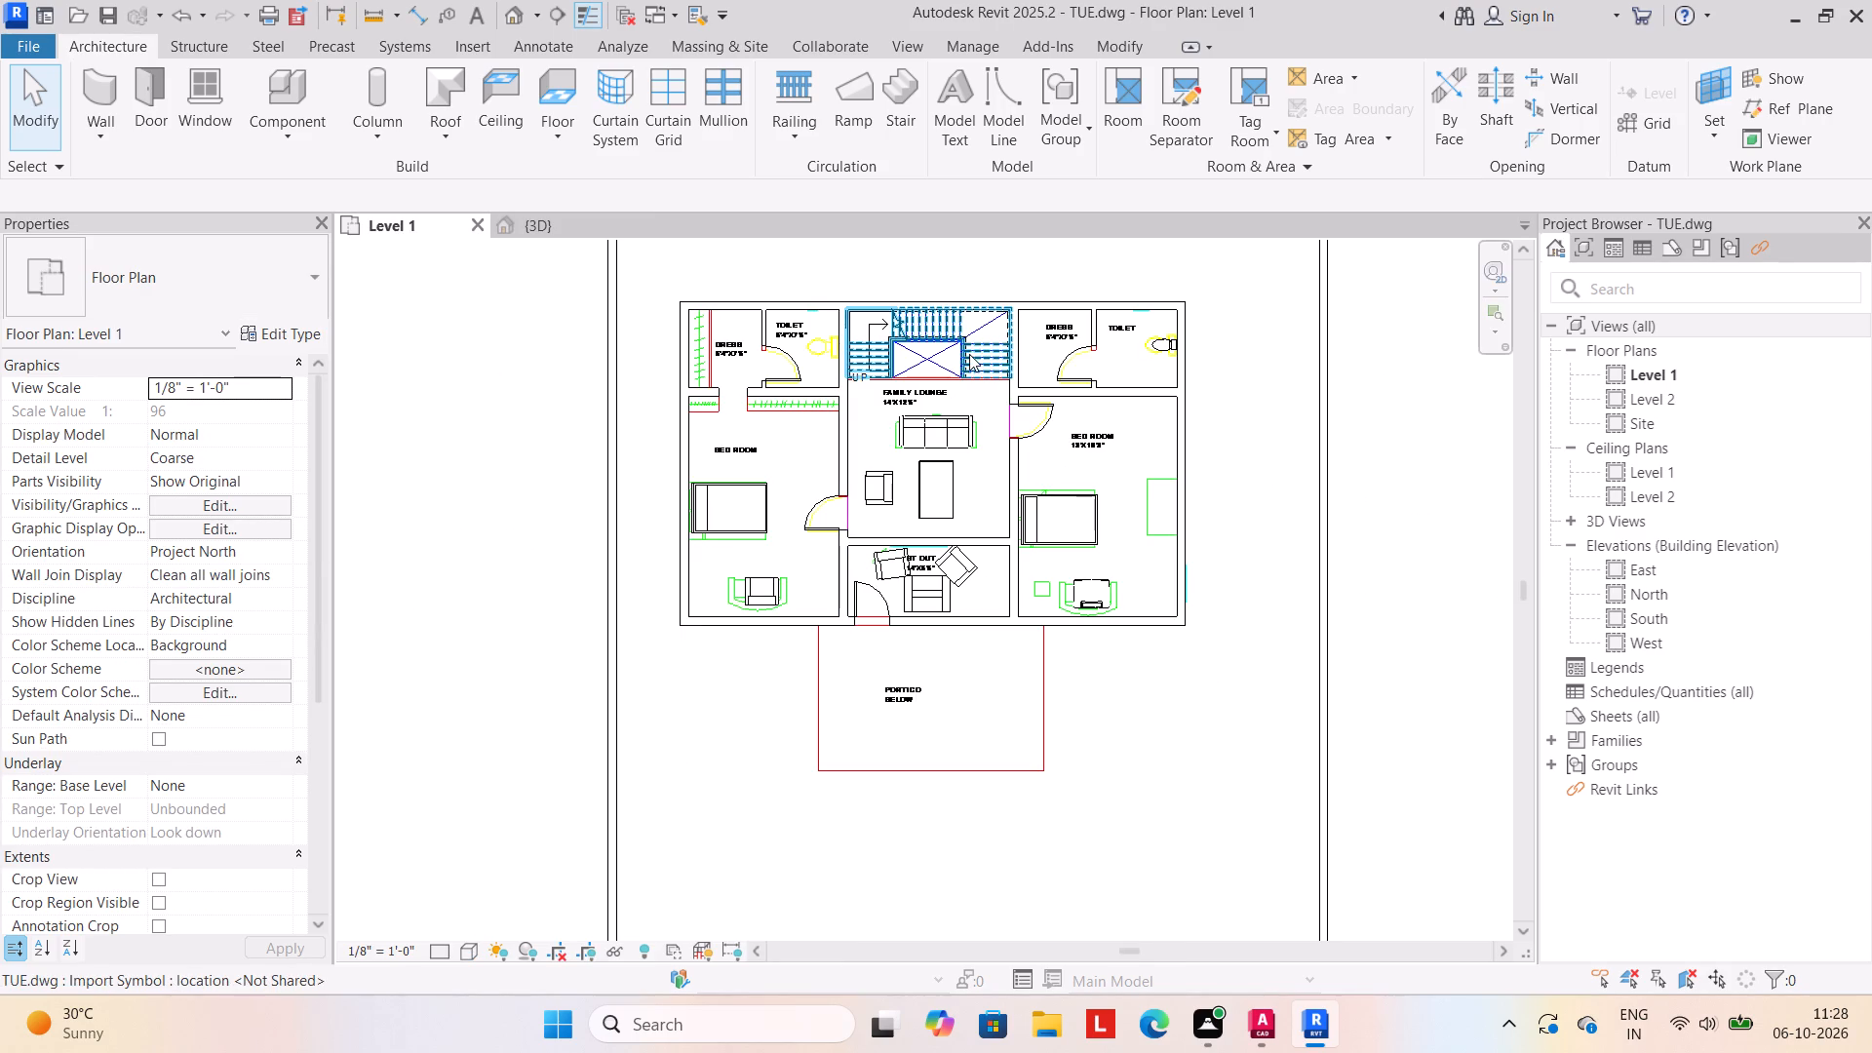
left_click(990, 353)
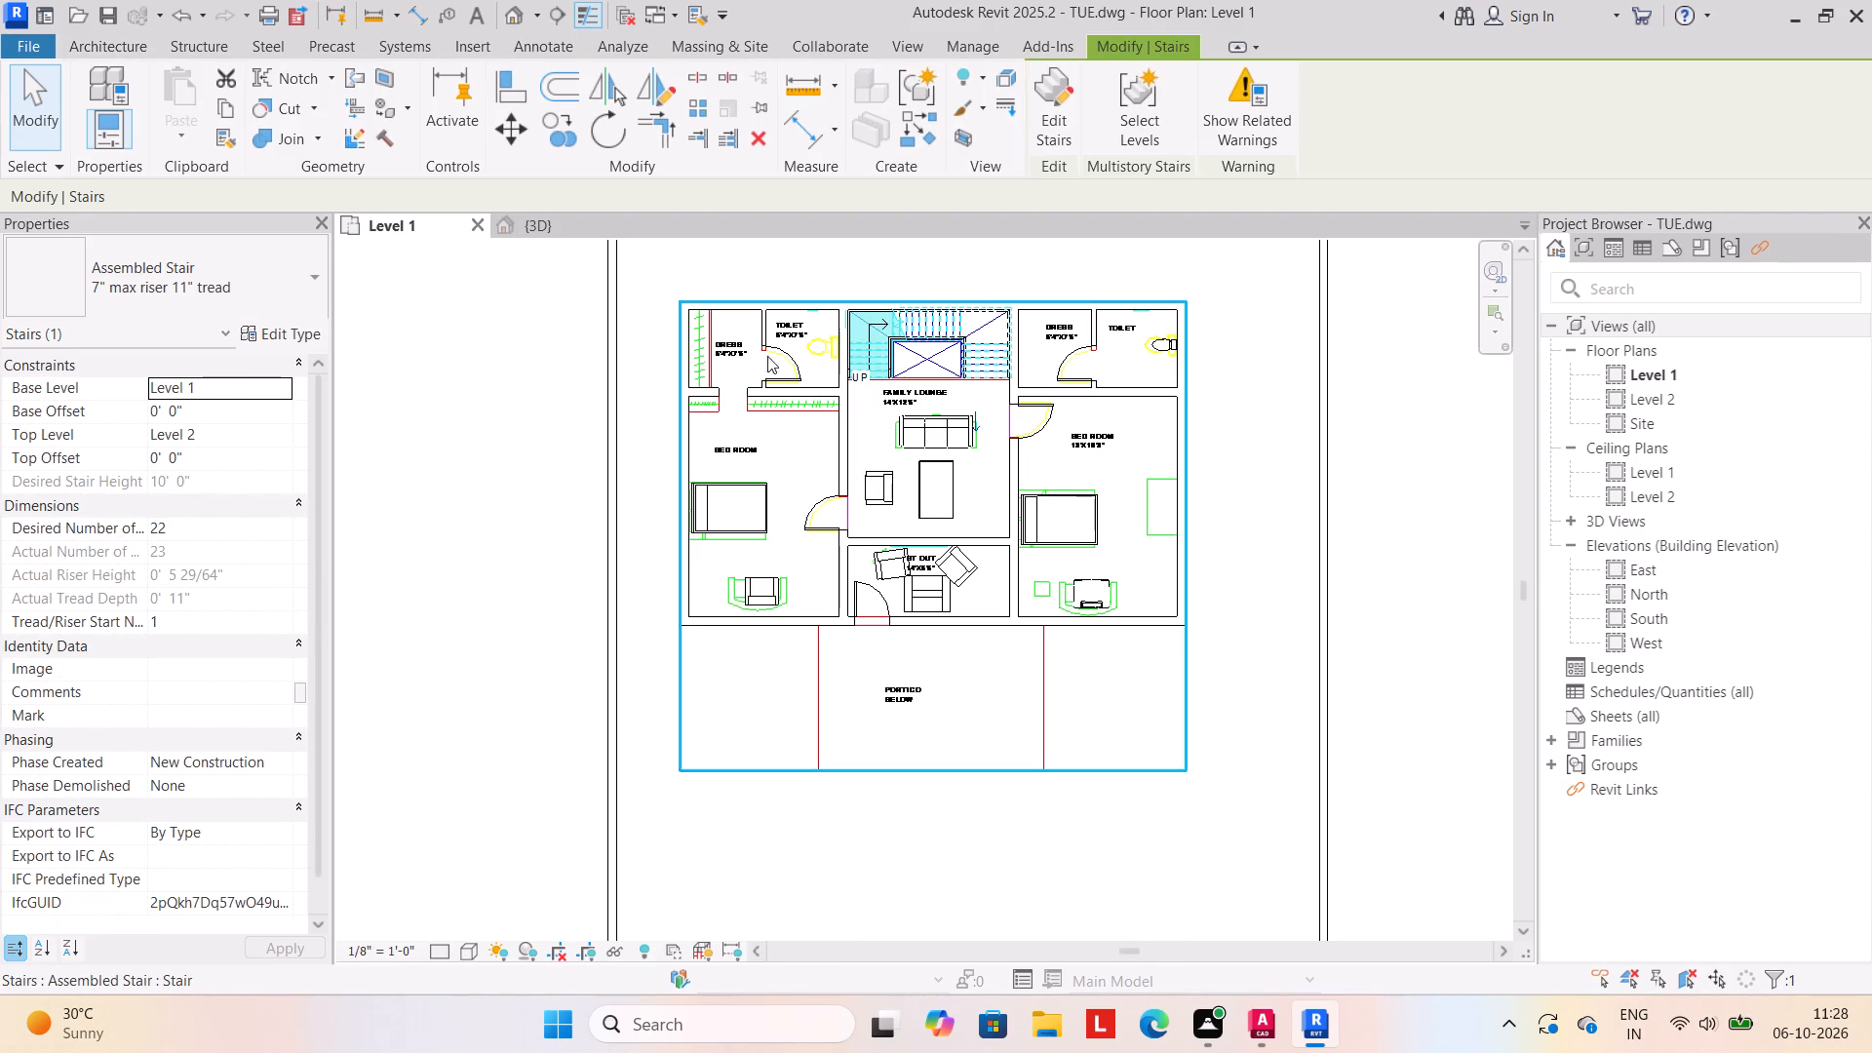
left_click(215, 523)
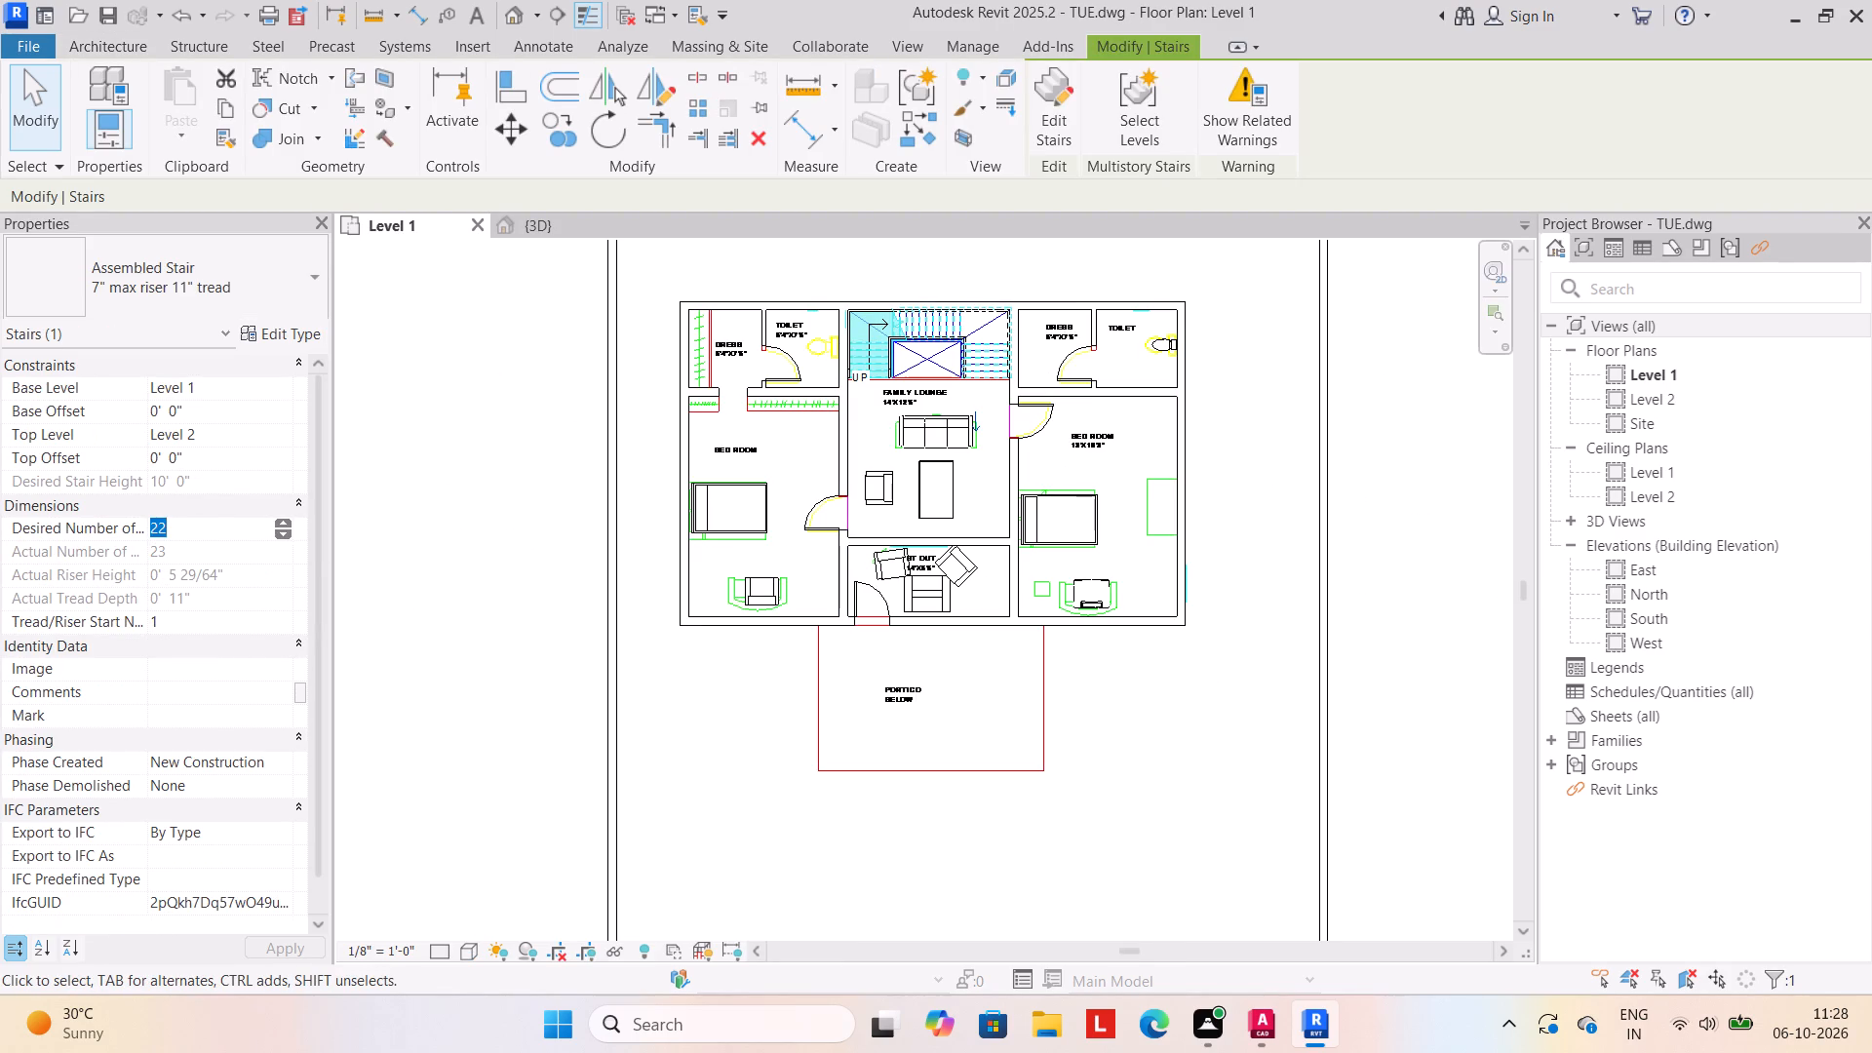
type("23")
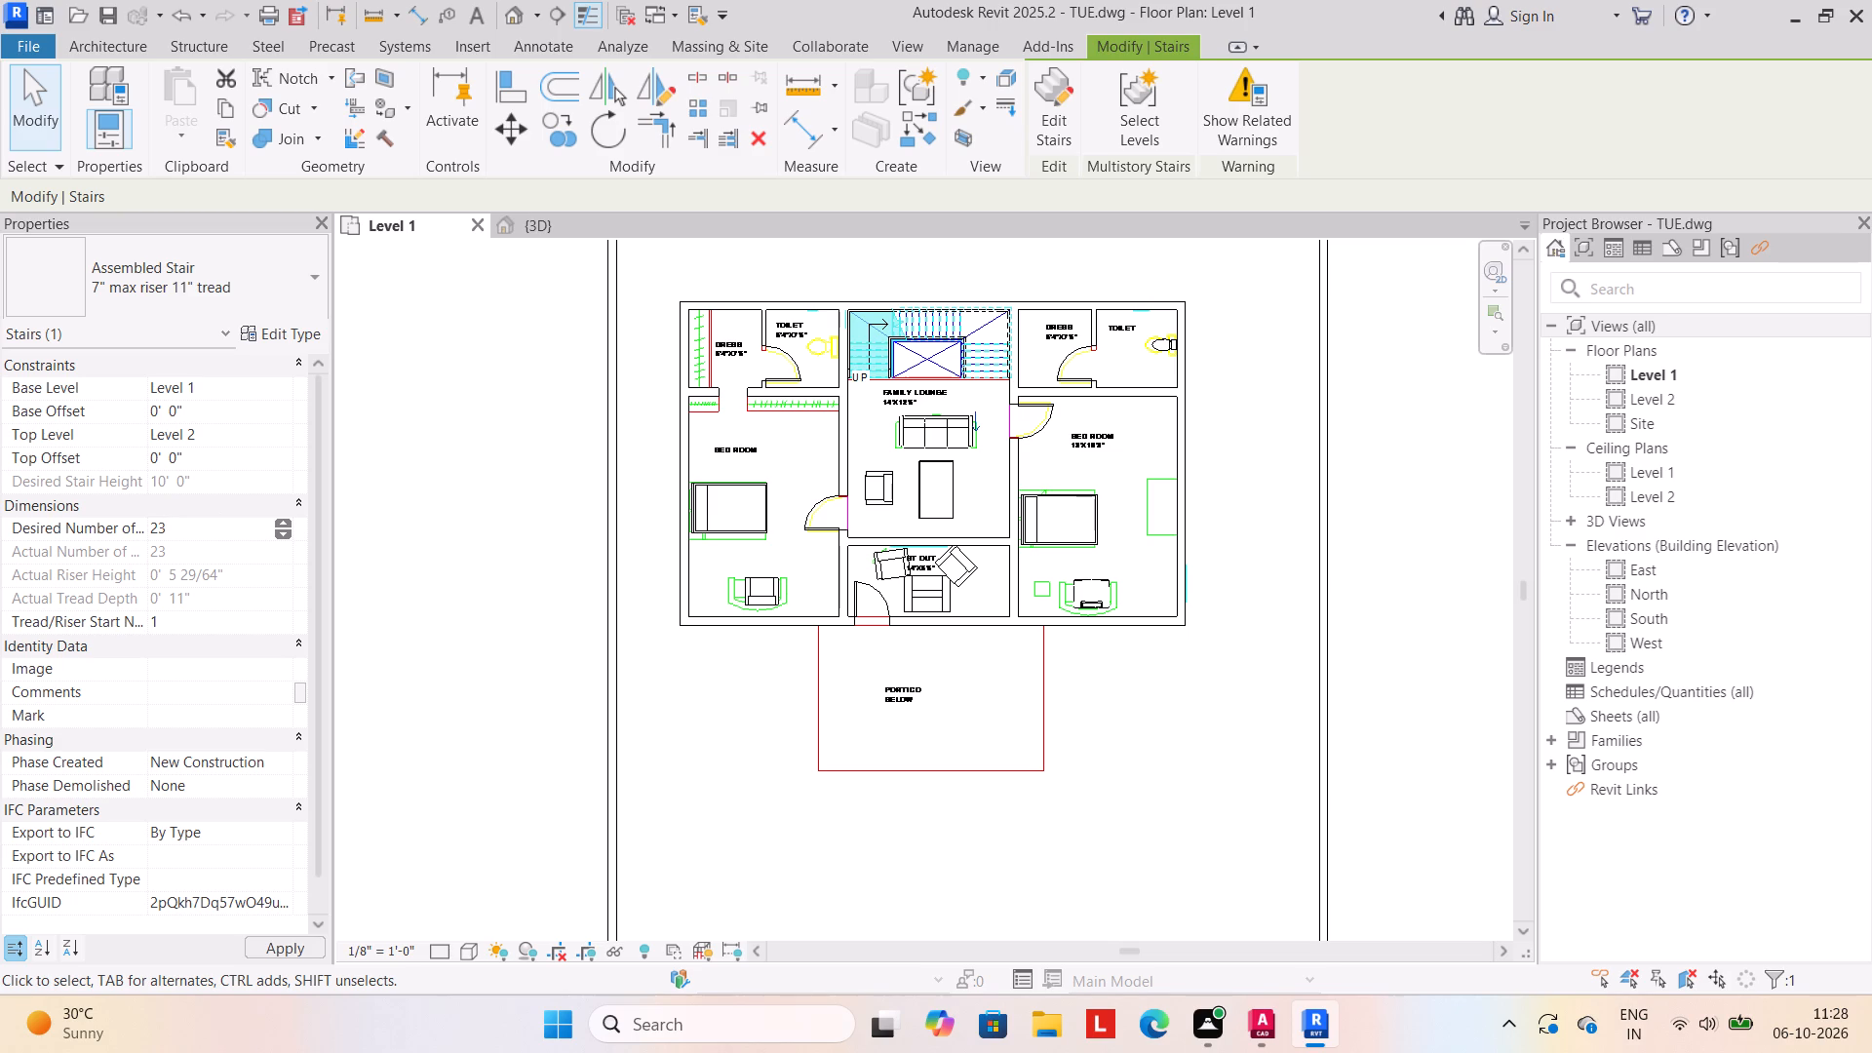
key("Return")
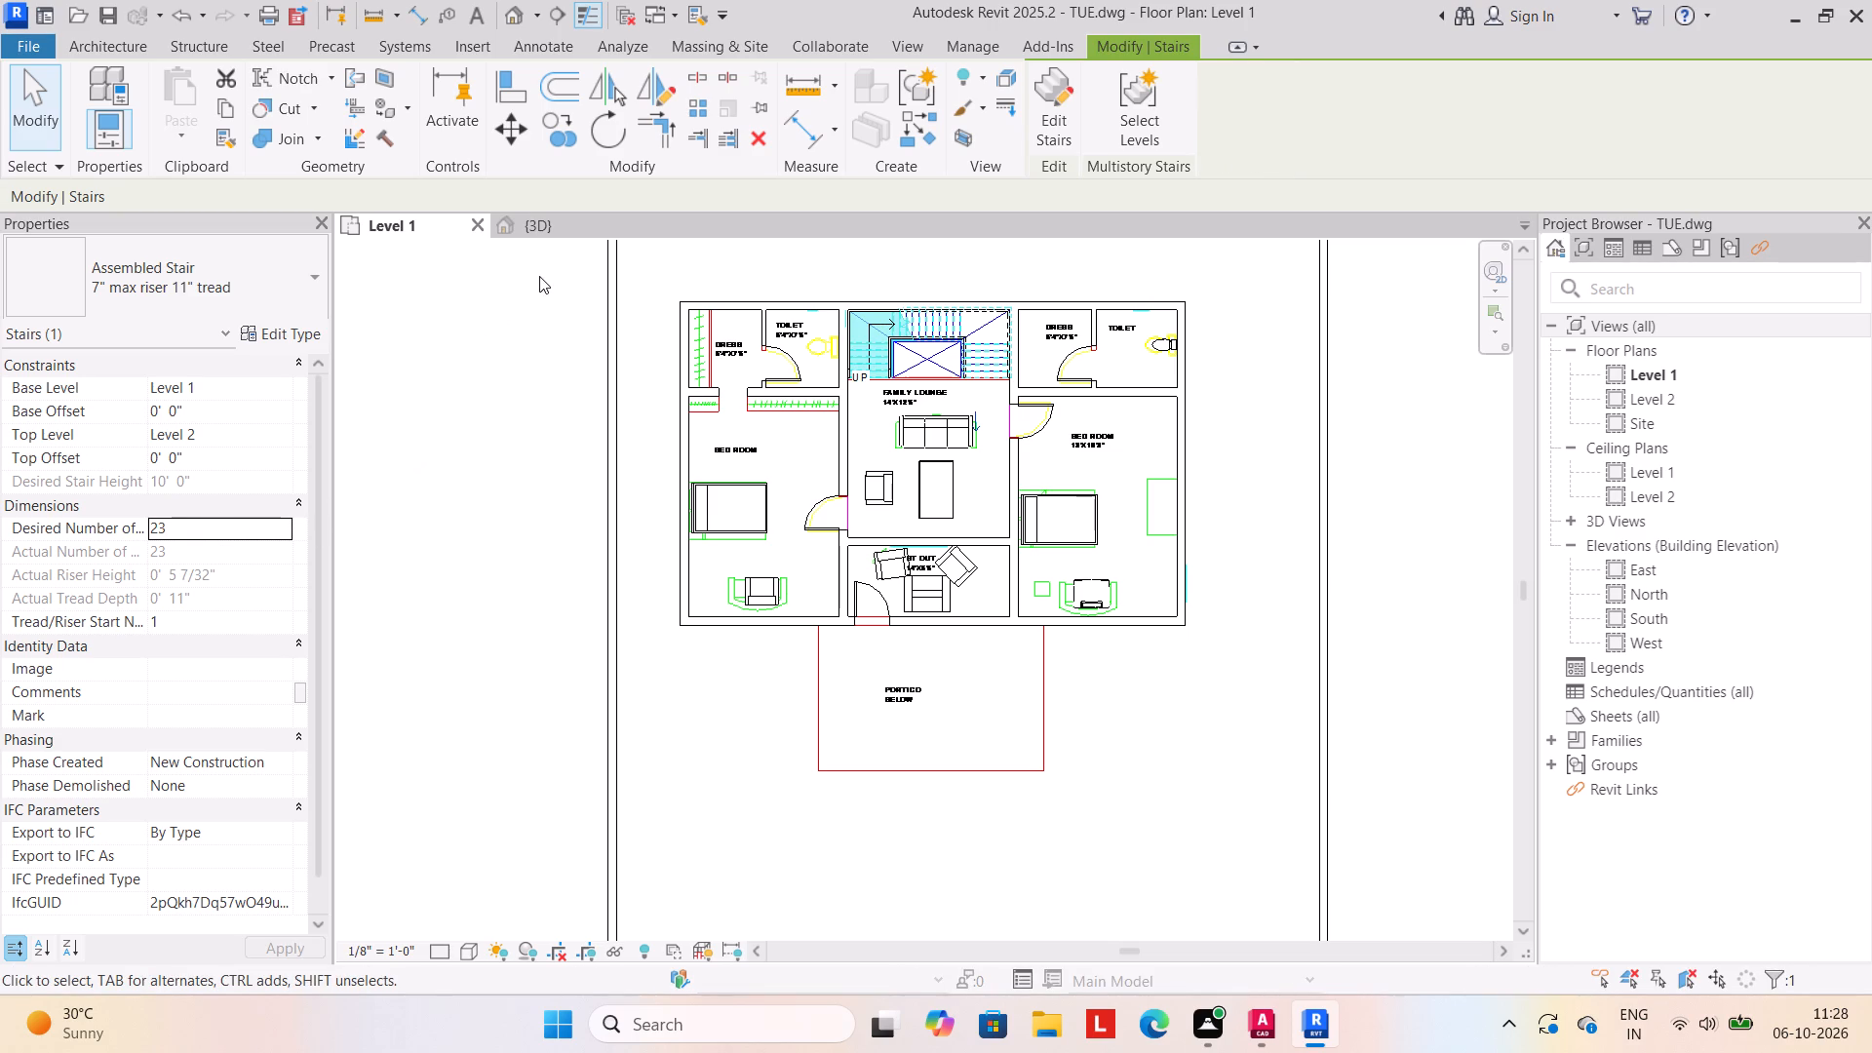
left_click(558, 220)
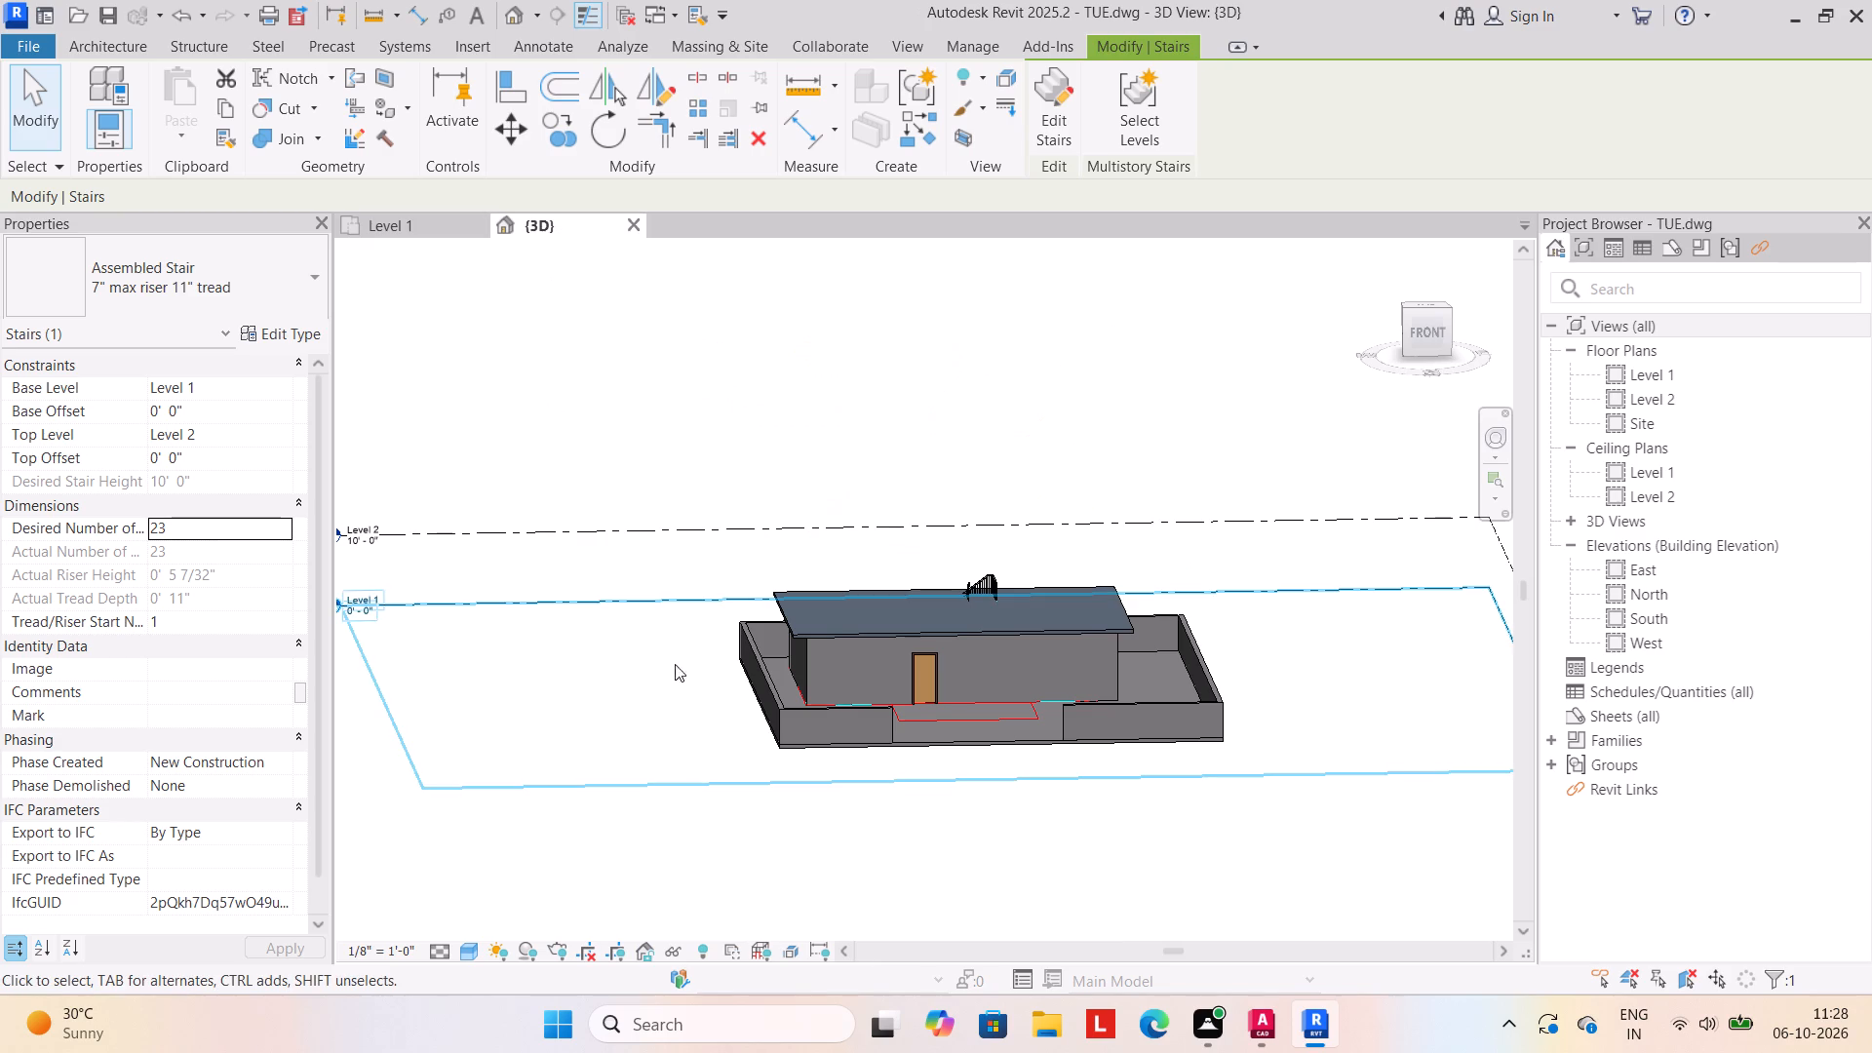
left_click(697, 798)
Create a rectangular shaft opening over the full stairwell above the family lounge, with its base constraint set to Level 2.
left_click(415, 226)
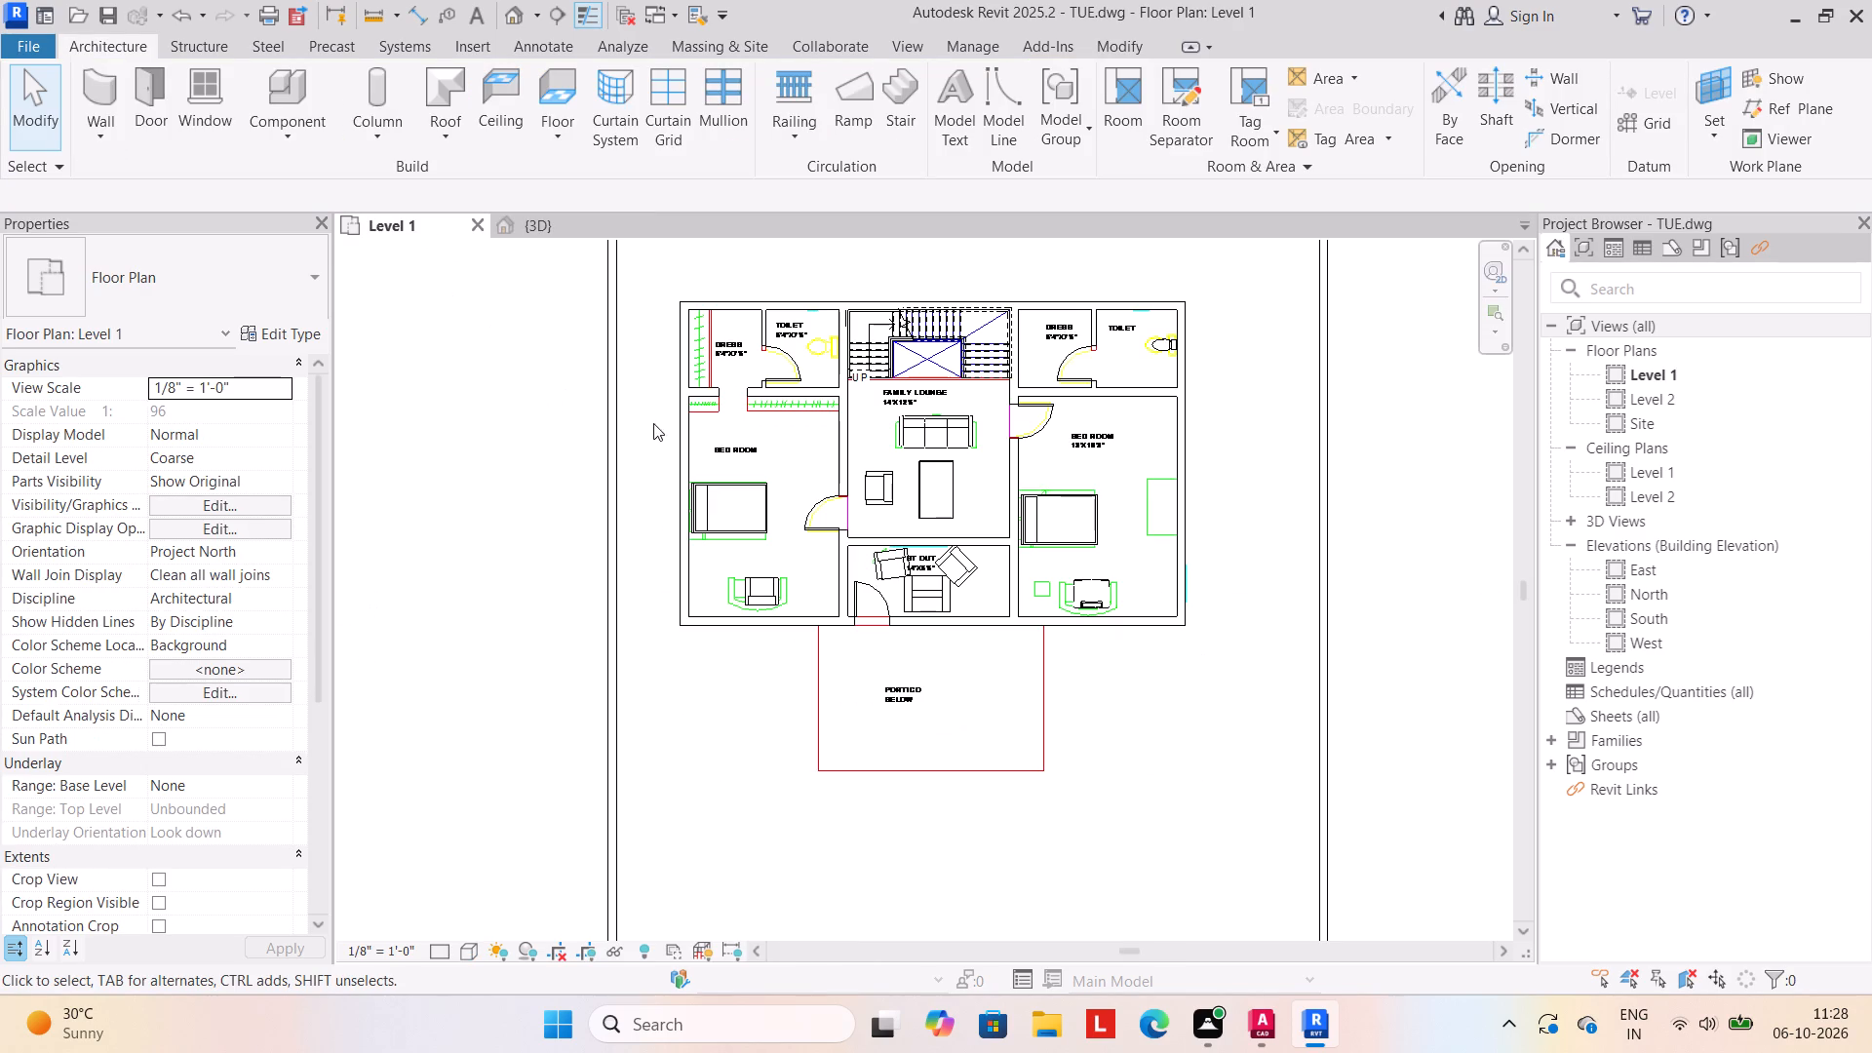
left_click(1496, 84)
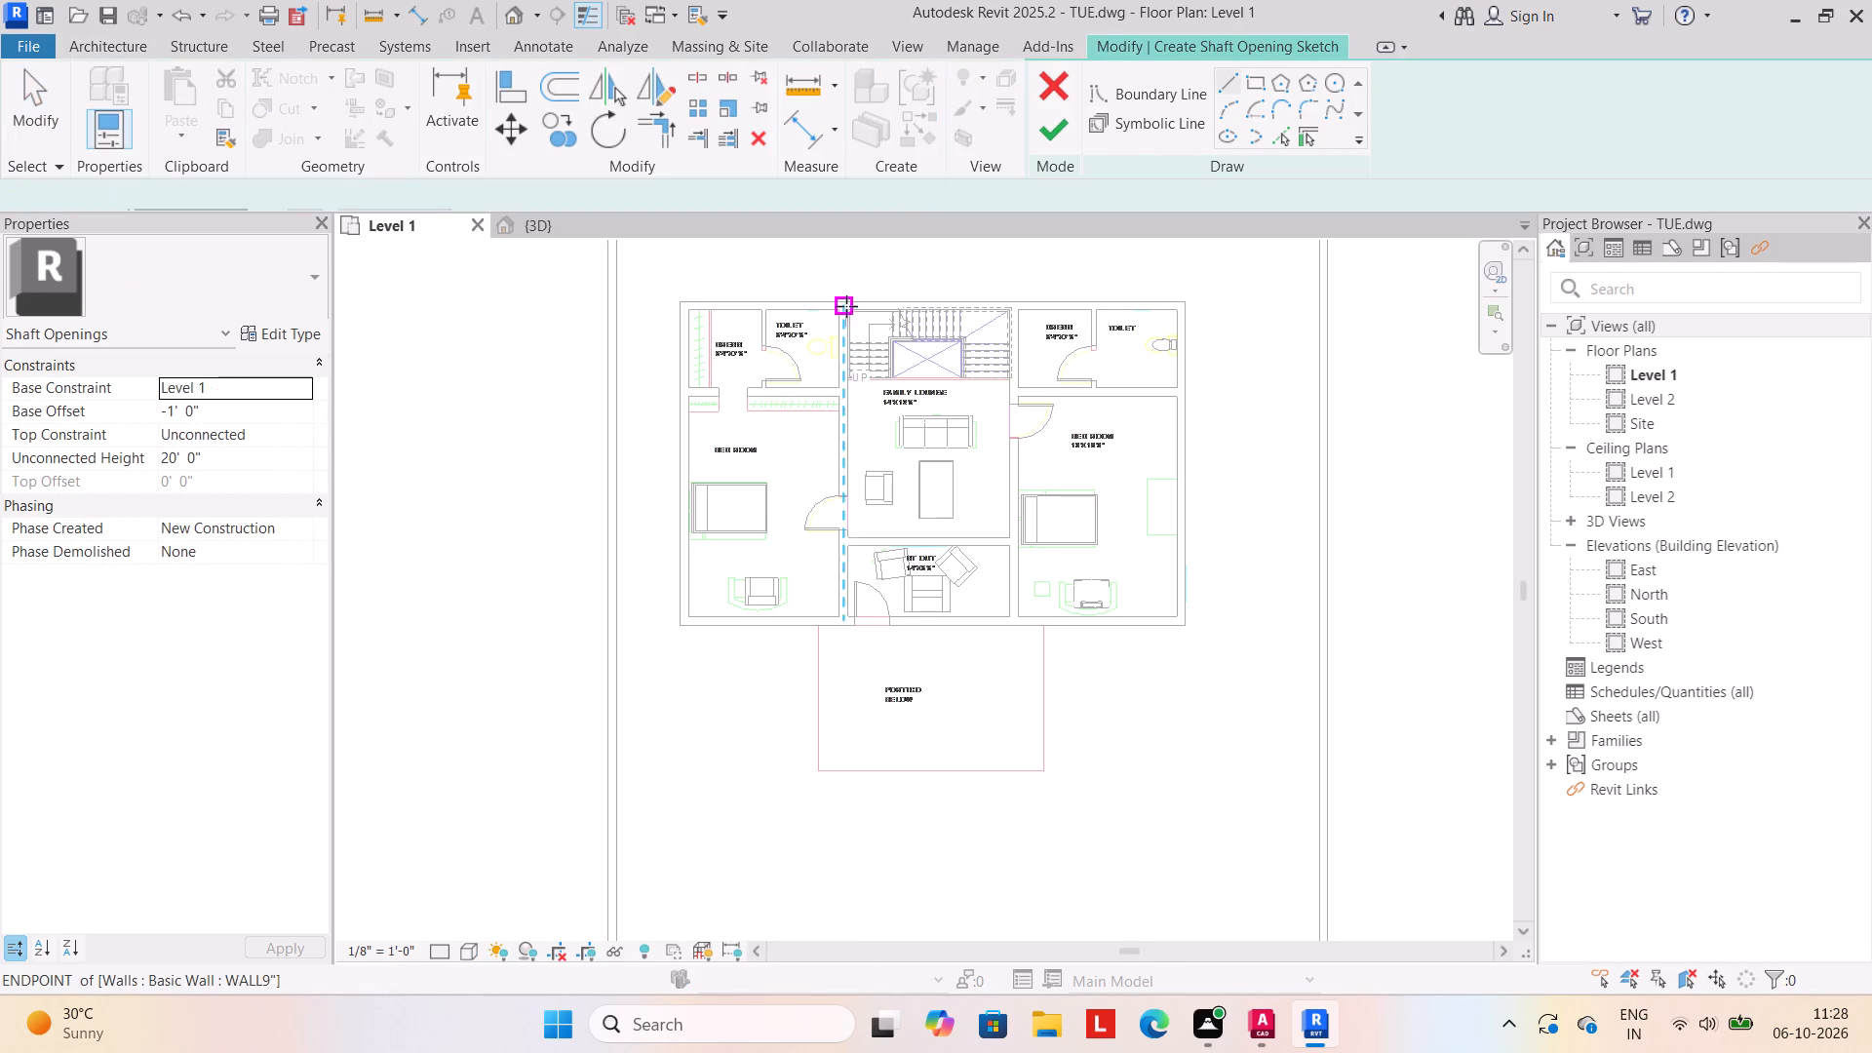
scroll(846, 308, "up", 3)
left_click(1257, 71)
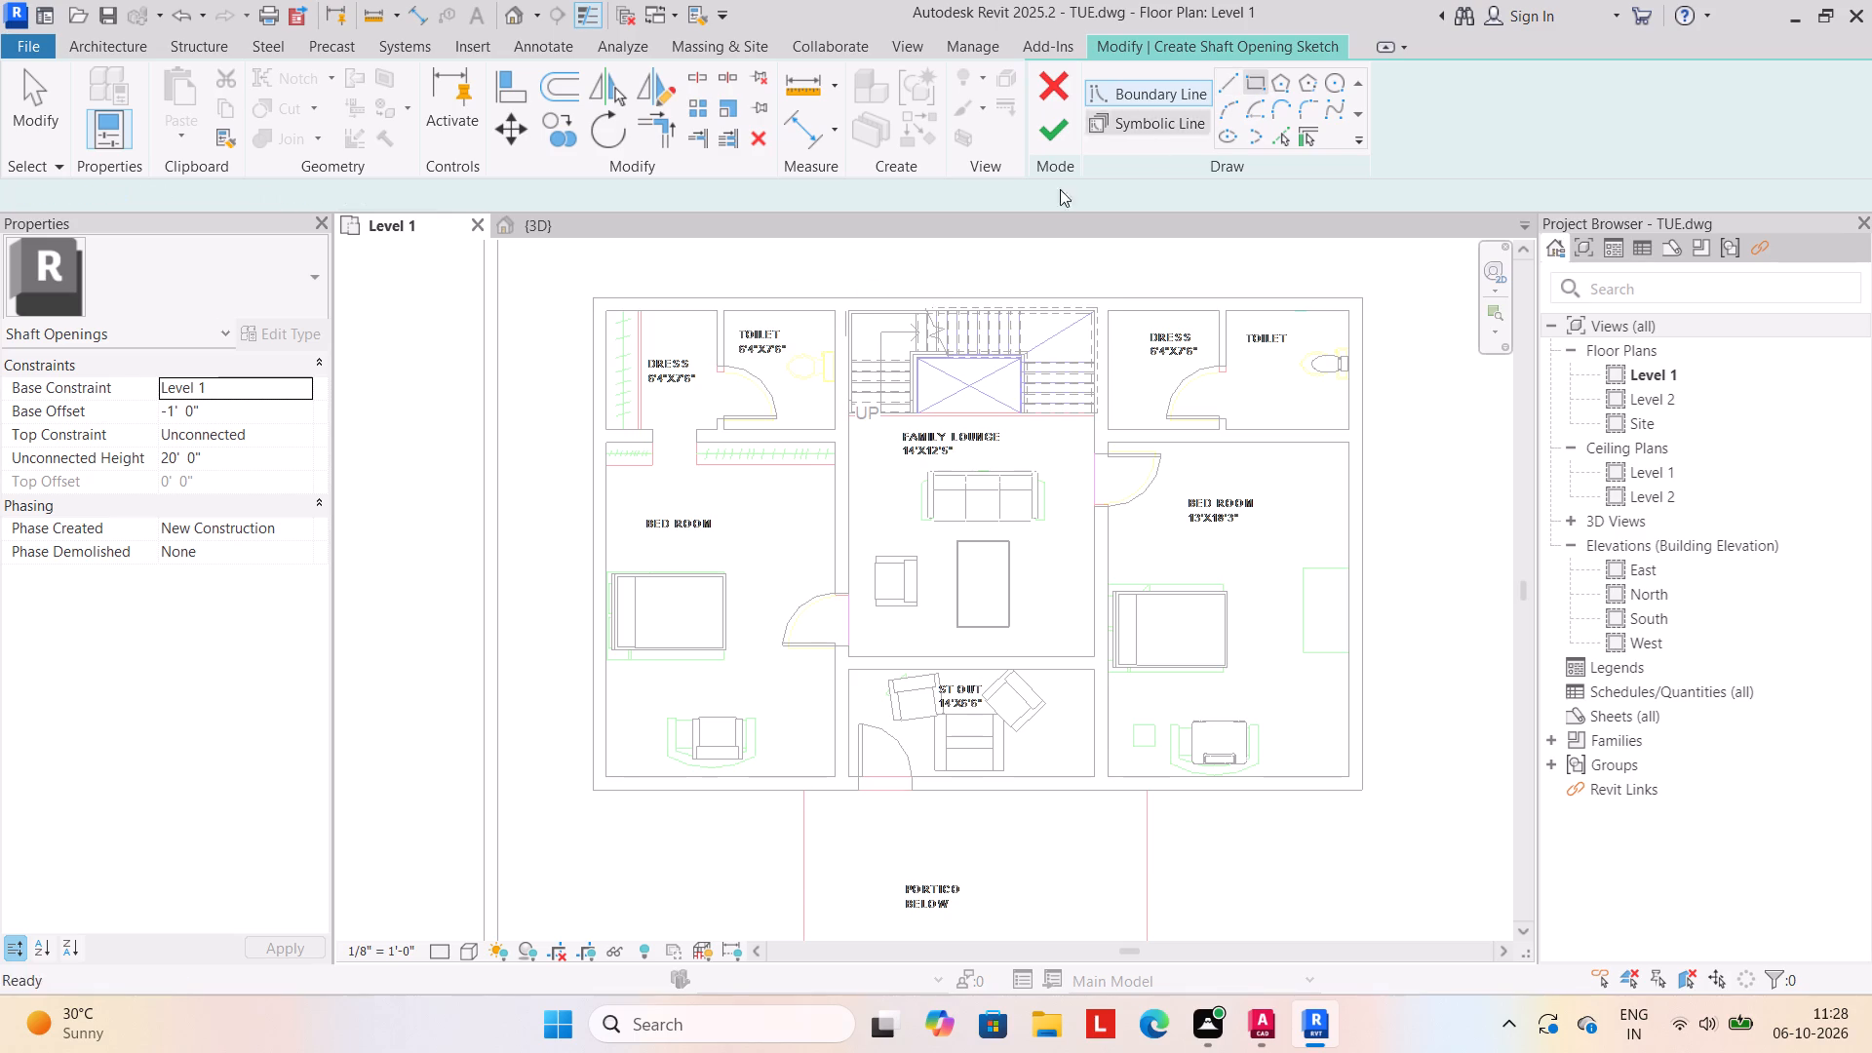
scroll(856, 313, "up", 7)
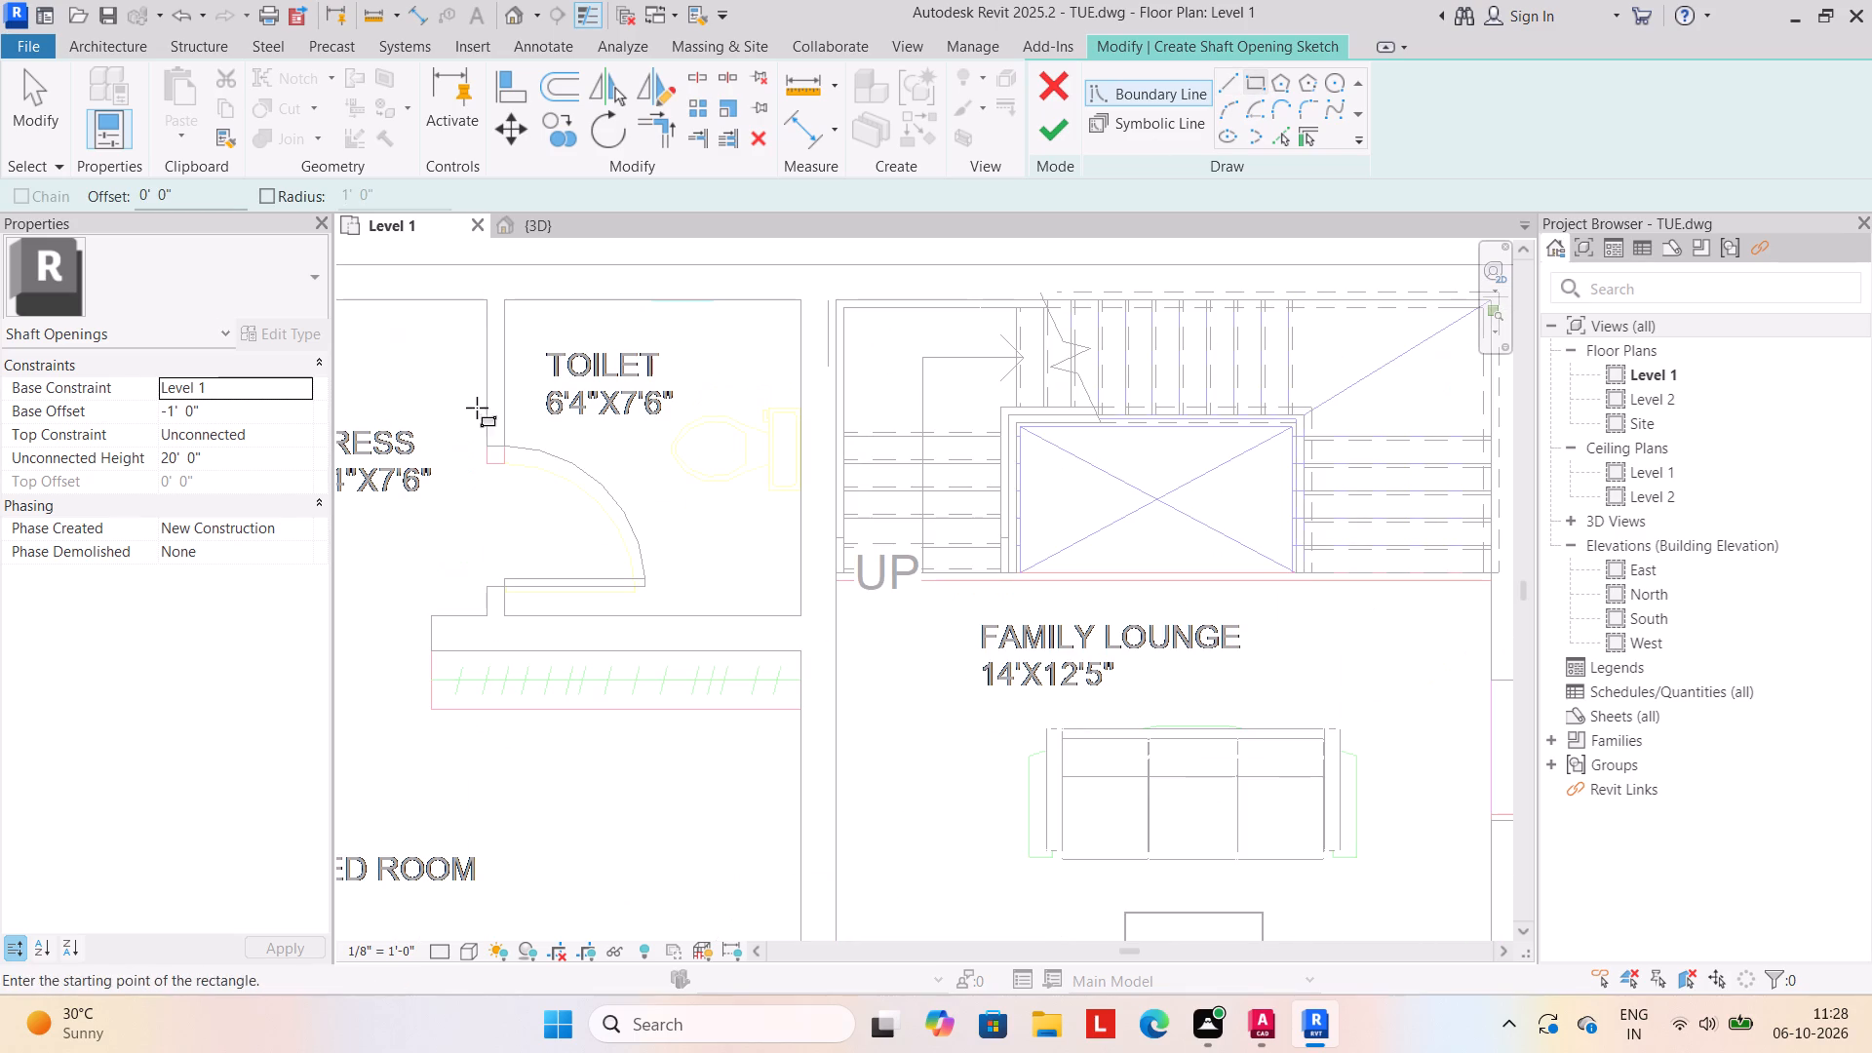
left_click(307, 385)
left_click(261, 427)
left_click(847, 311)
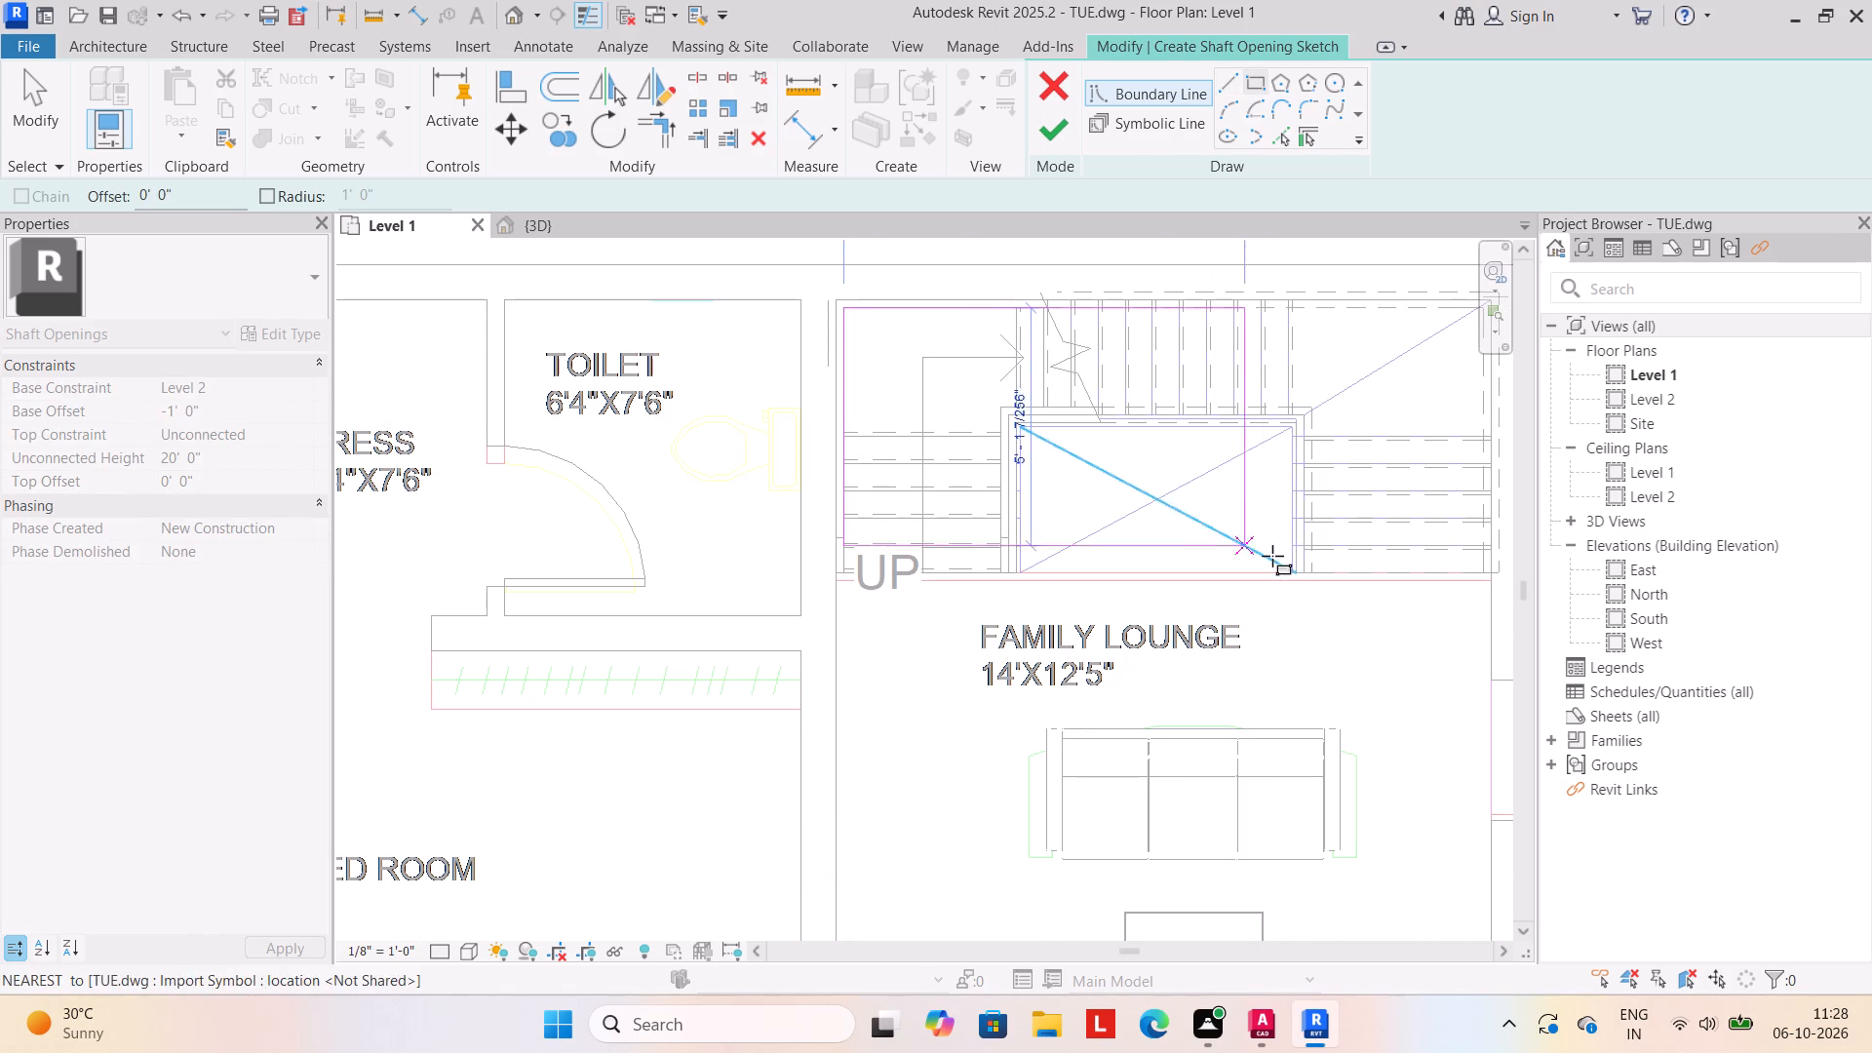
middle_click_drag(1369, 598, 1113, 567)
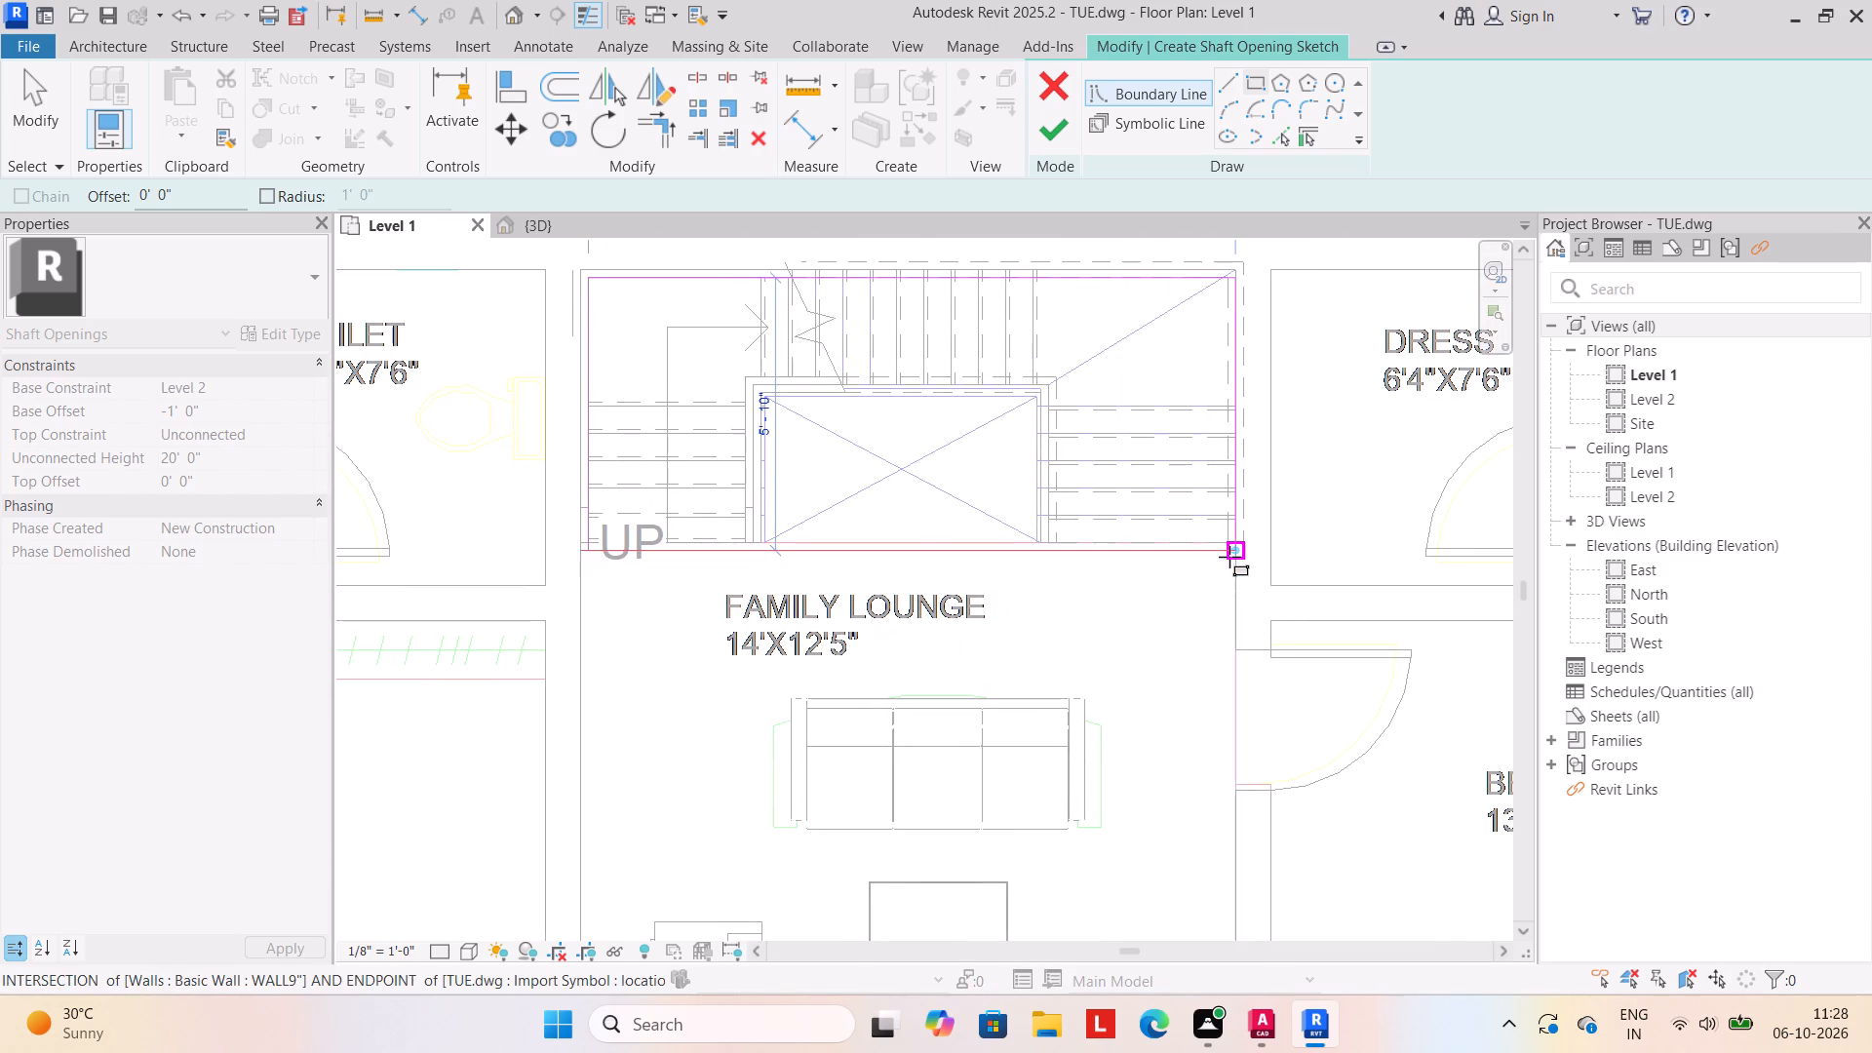
left_click(1229, 557)
left_click(1054, 128)
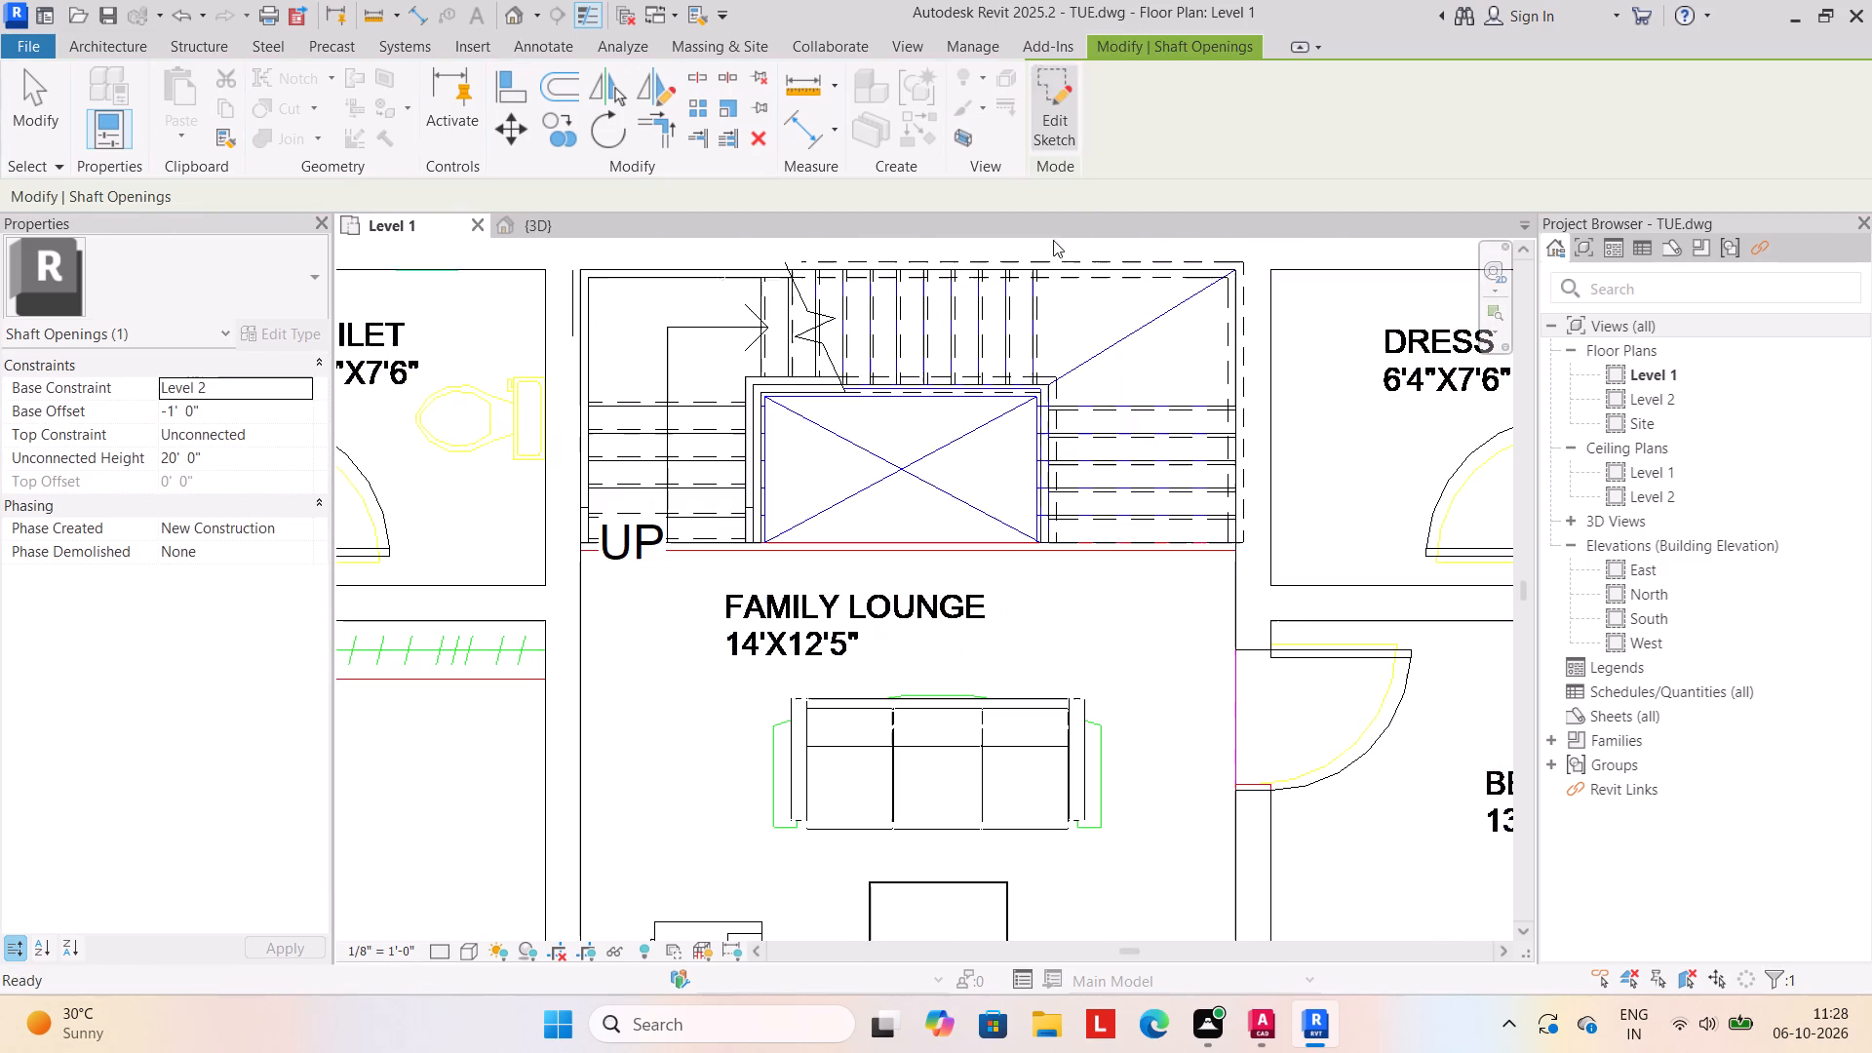
Examine the roof opening above the stair from several angles in the 3D view.
left_click(561, 227)
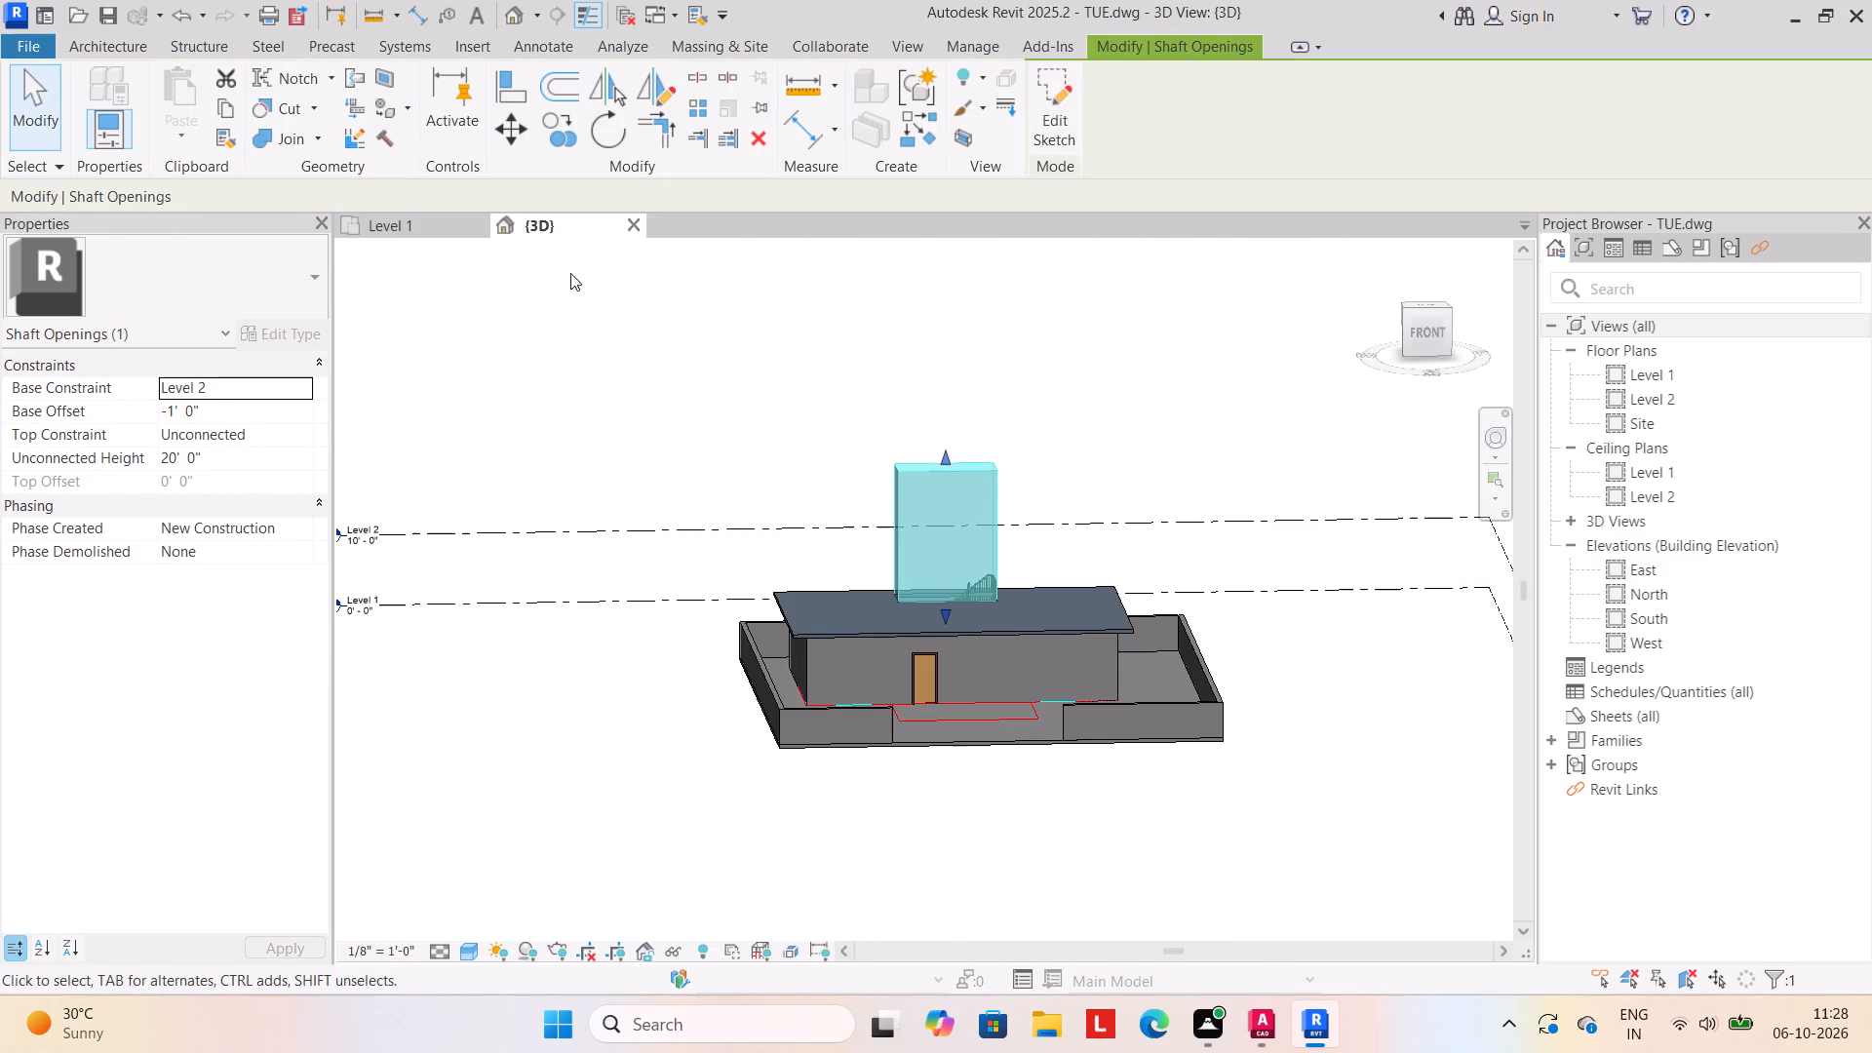
left_click(765, 807)
middle_click_drag(930, 839, 923, 957, "shift")
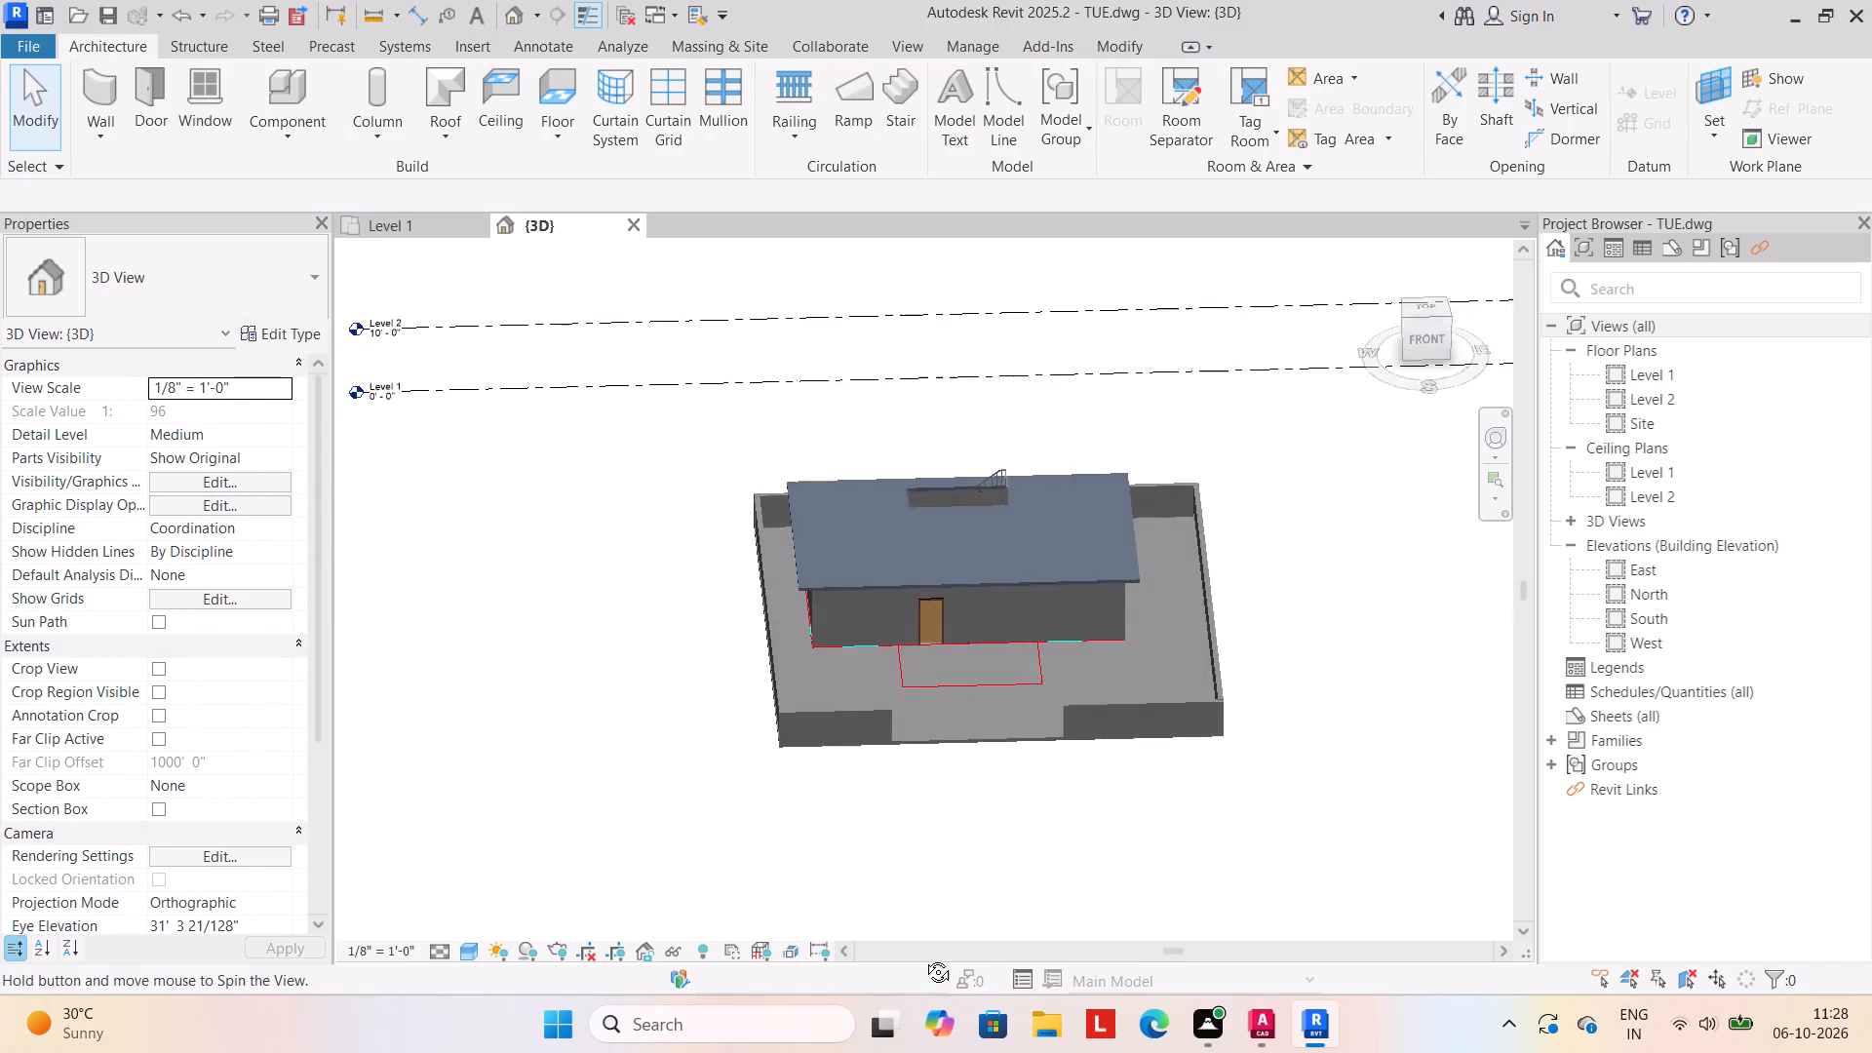
middle_click_drag(923, 957, 955, 899, "shift")
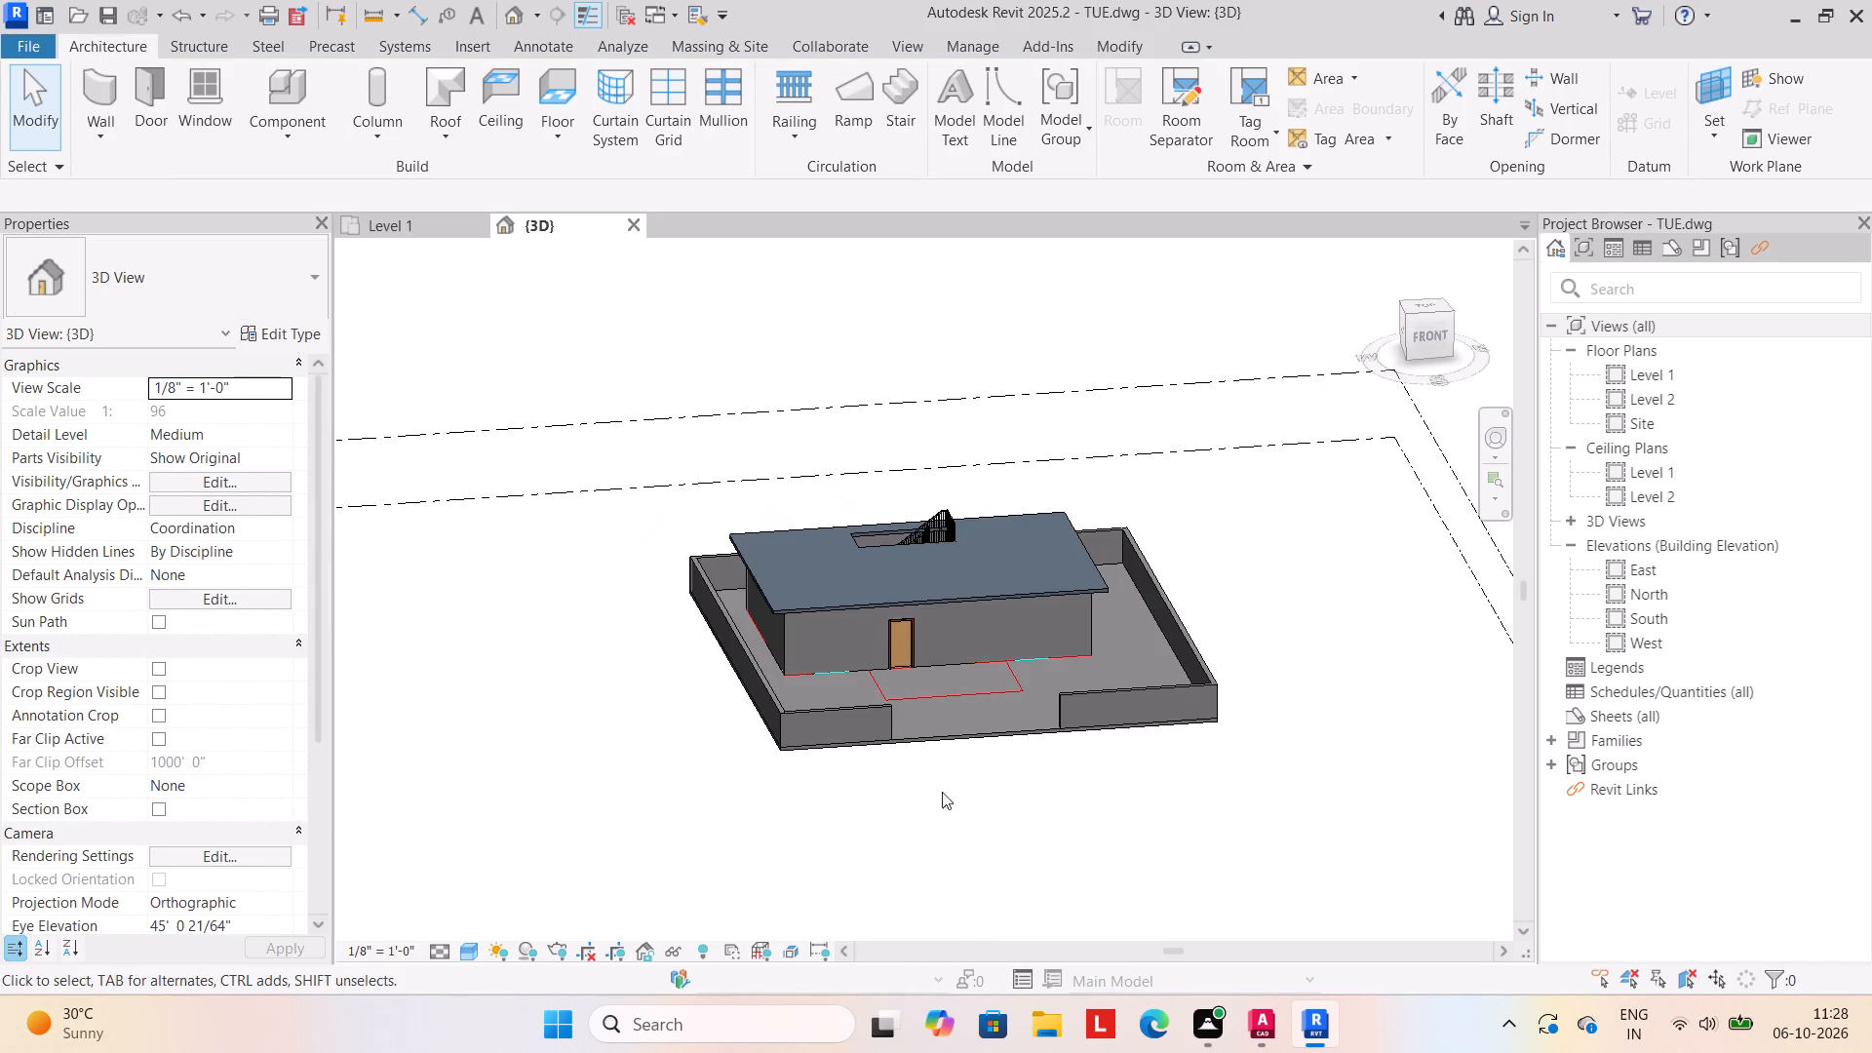
middle_click_drag(980, 576, 957, 741, "shift")
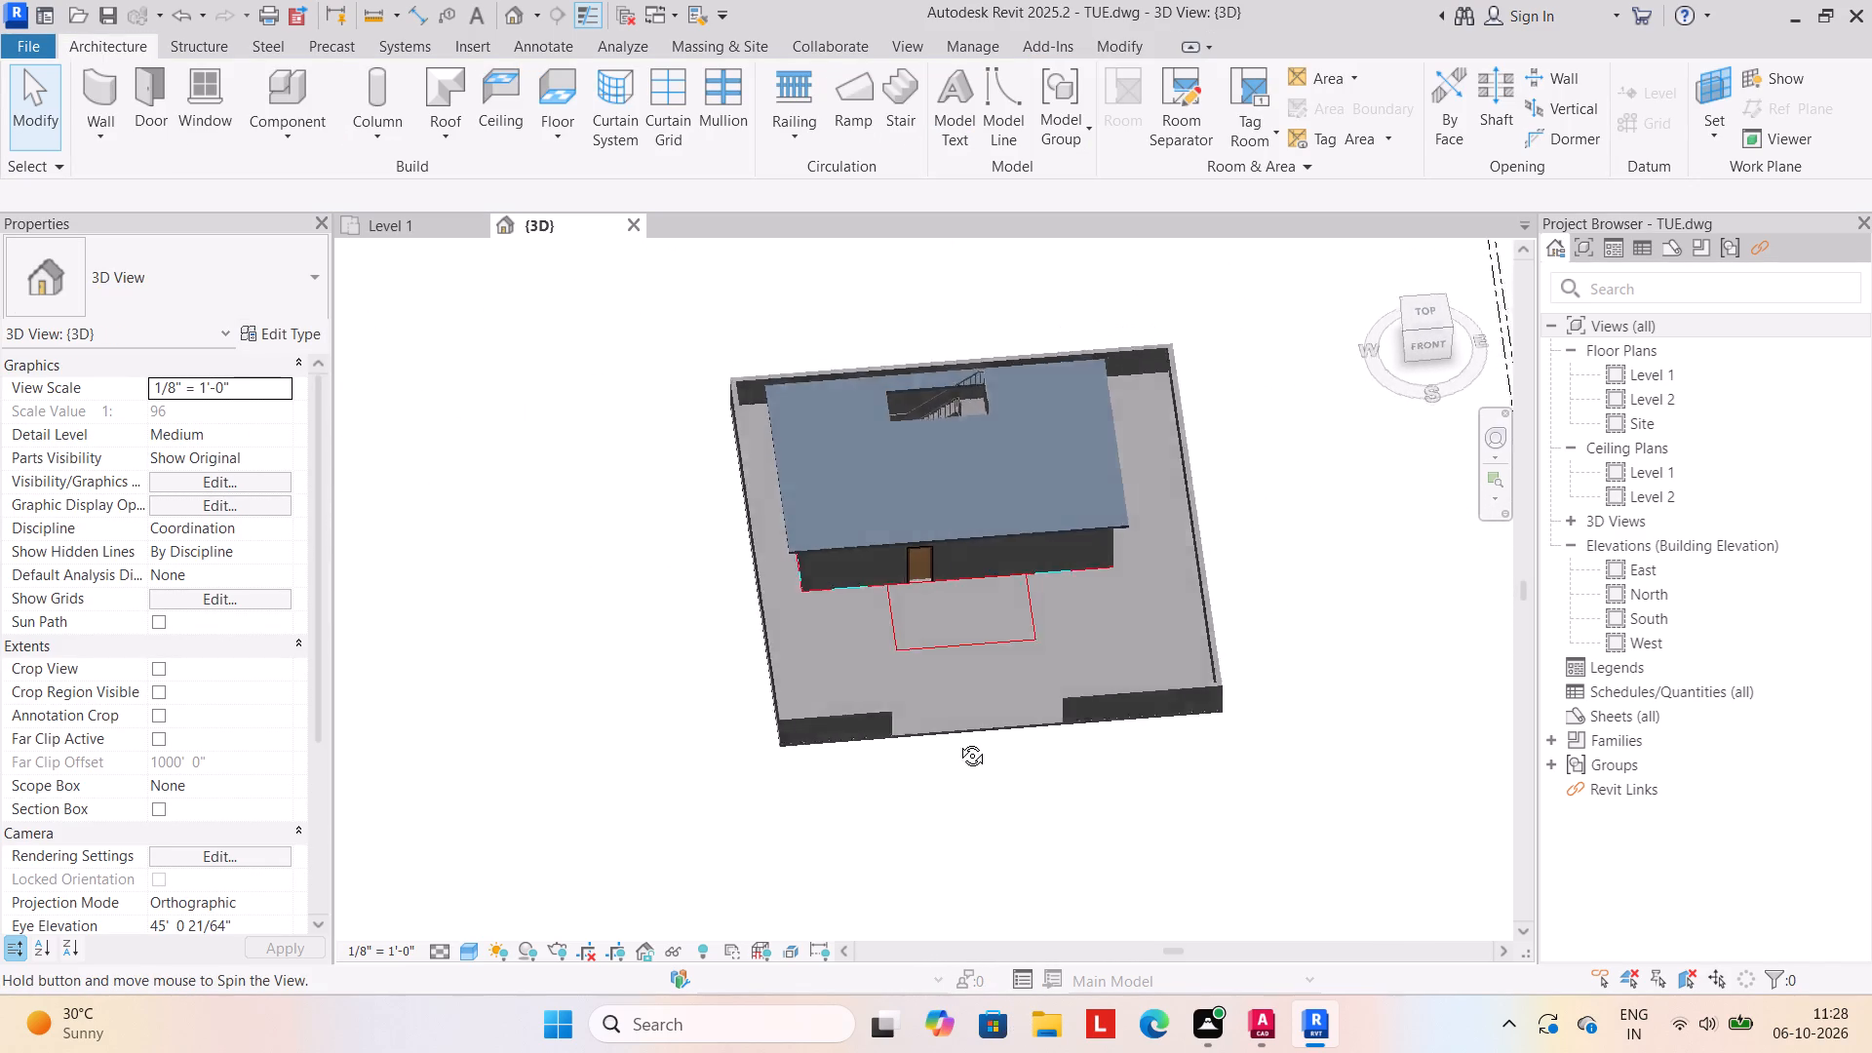
middle_click_drag(957, 741, 953, 685, "shift")
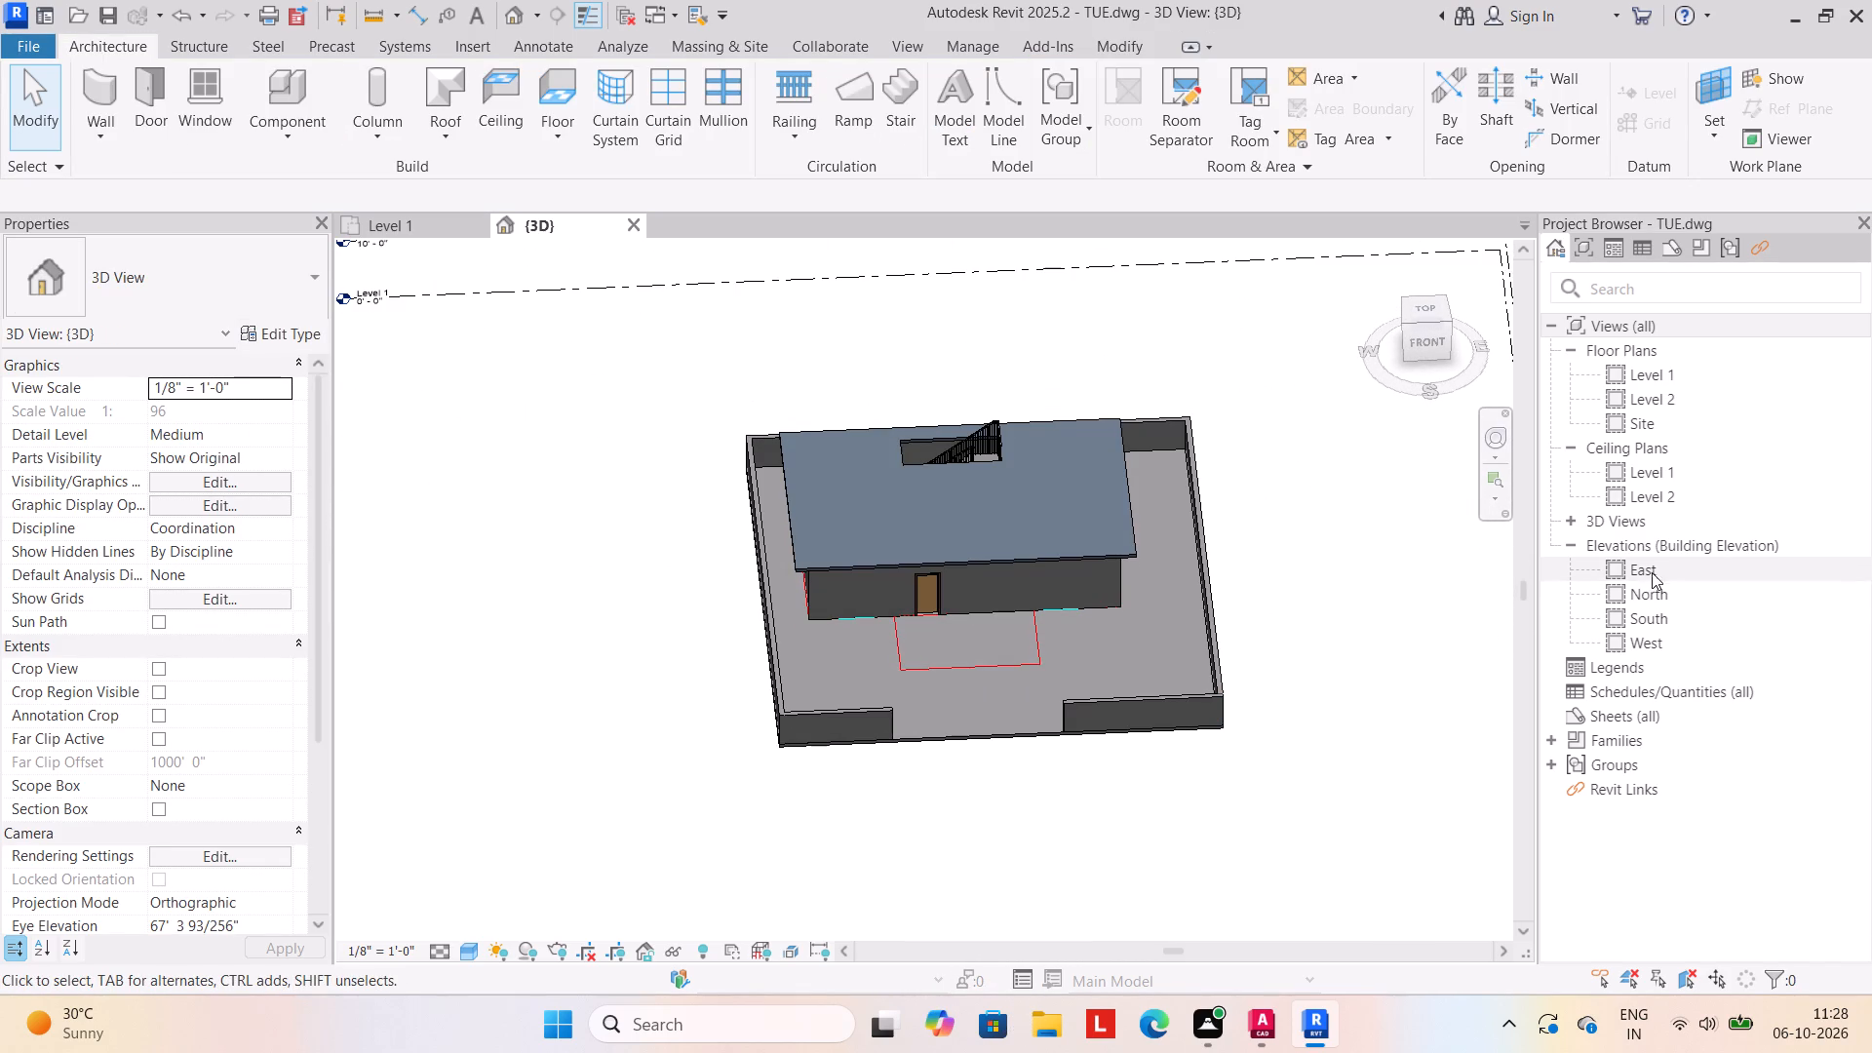
In the North elevation, add a level offset 6" above Level 2 by picking the Level 2 line.
double_click(1657, 586)
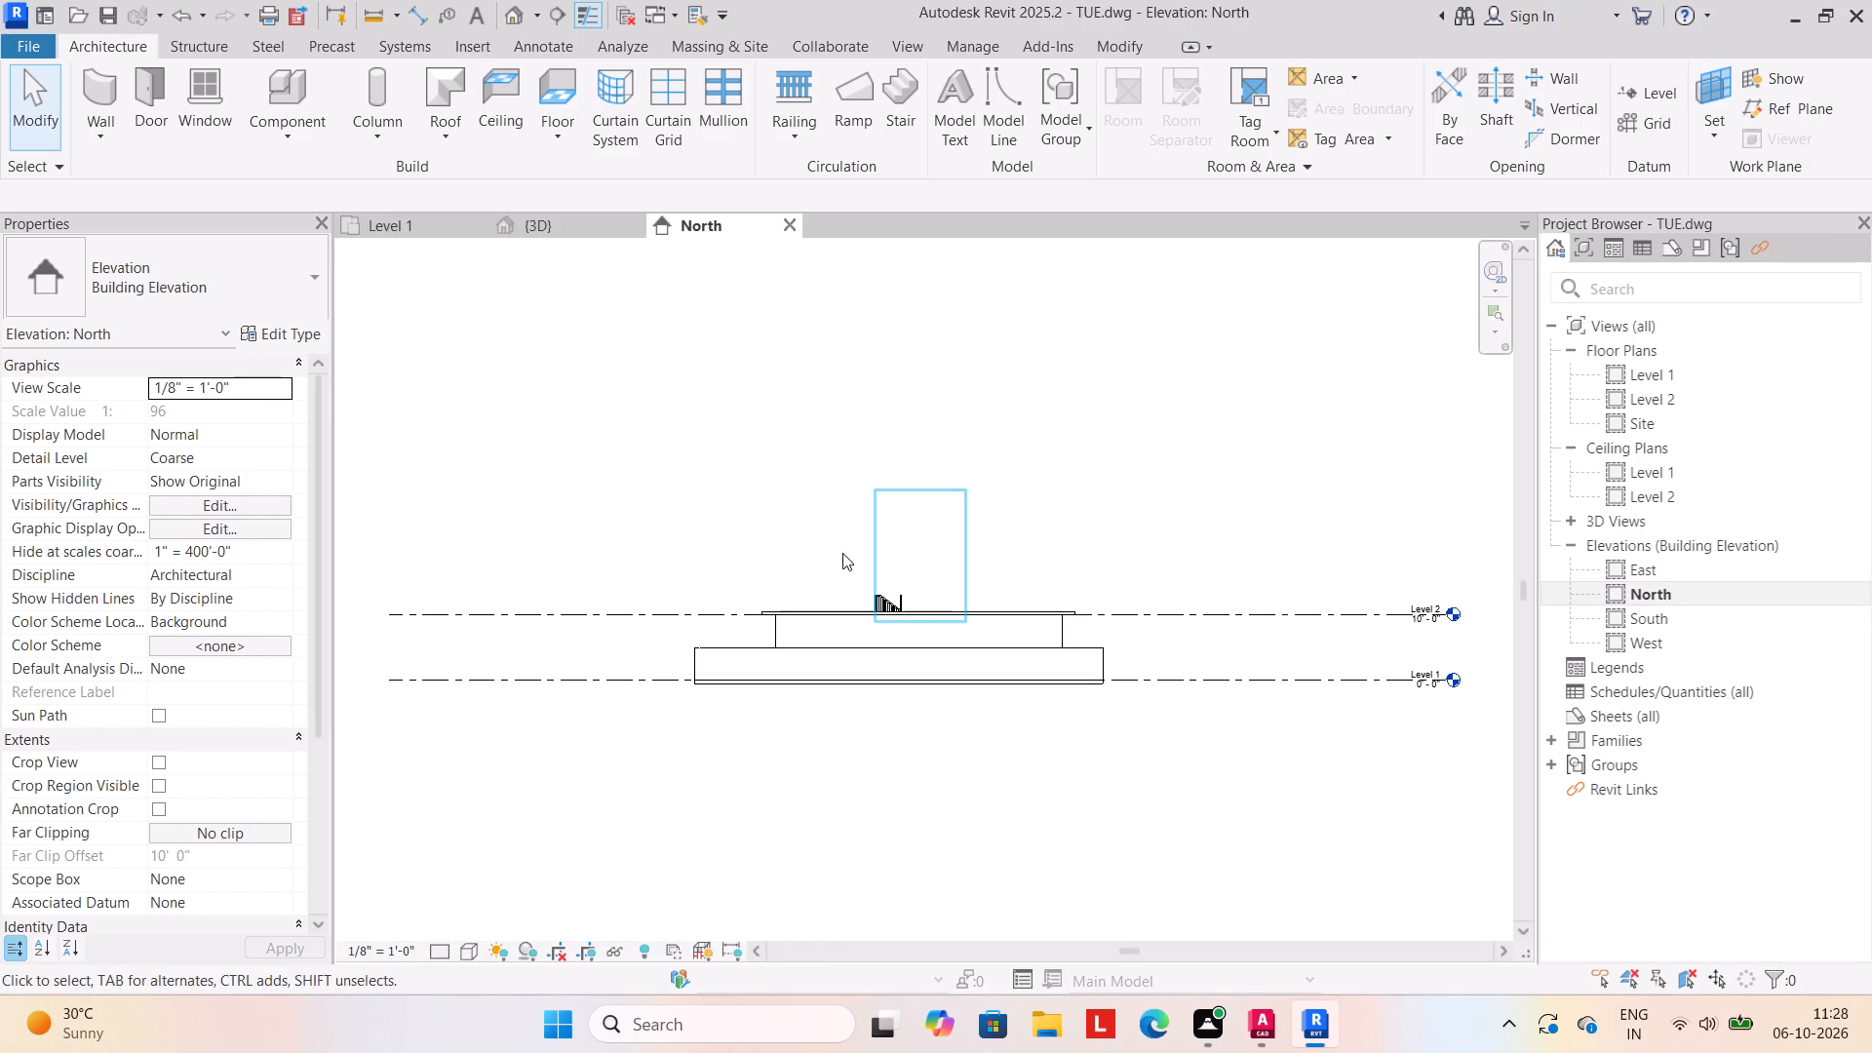
left_click(1668, 85)
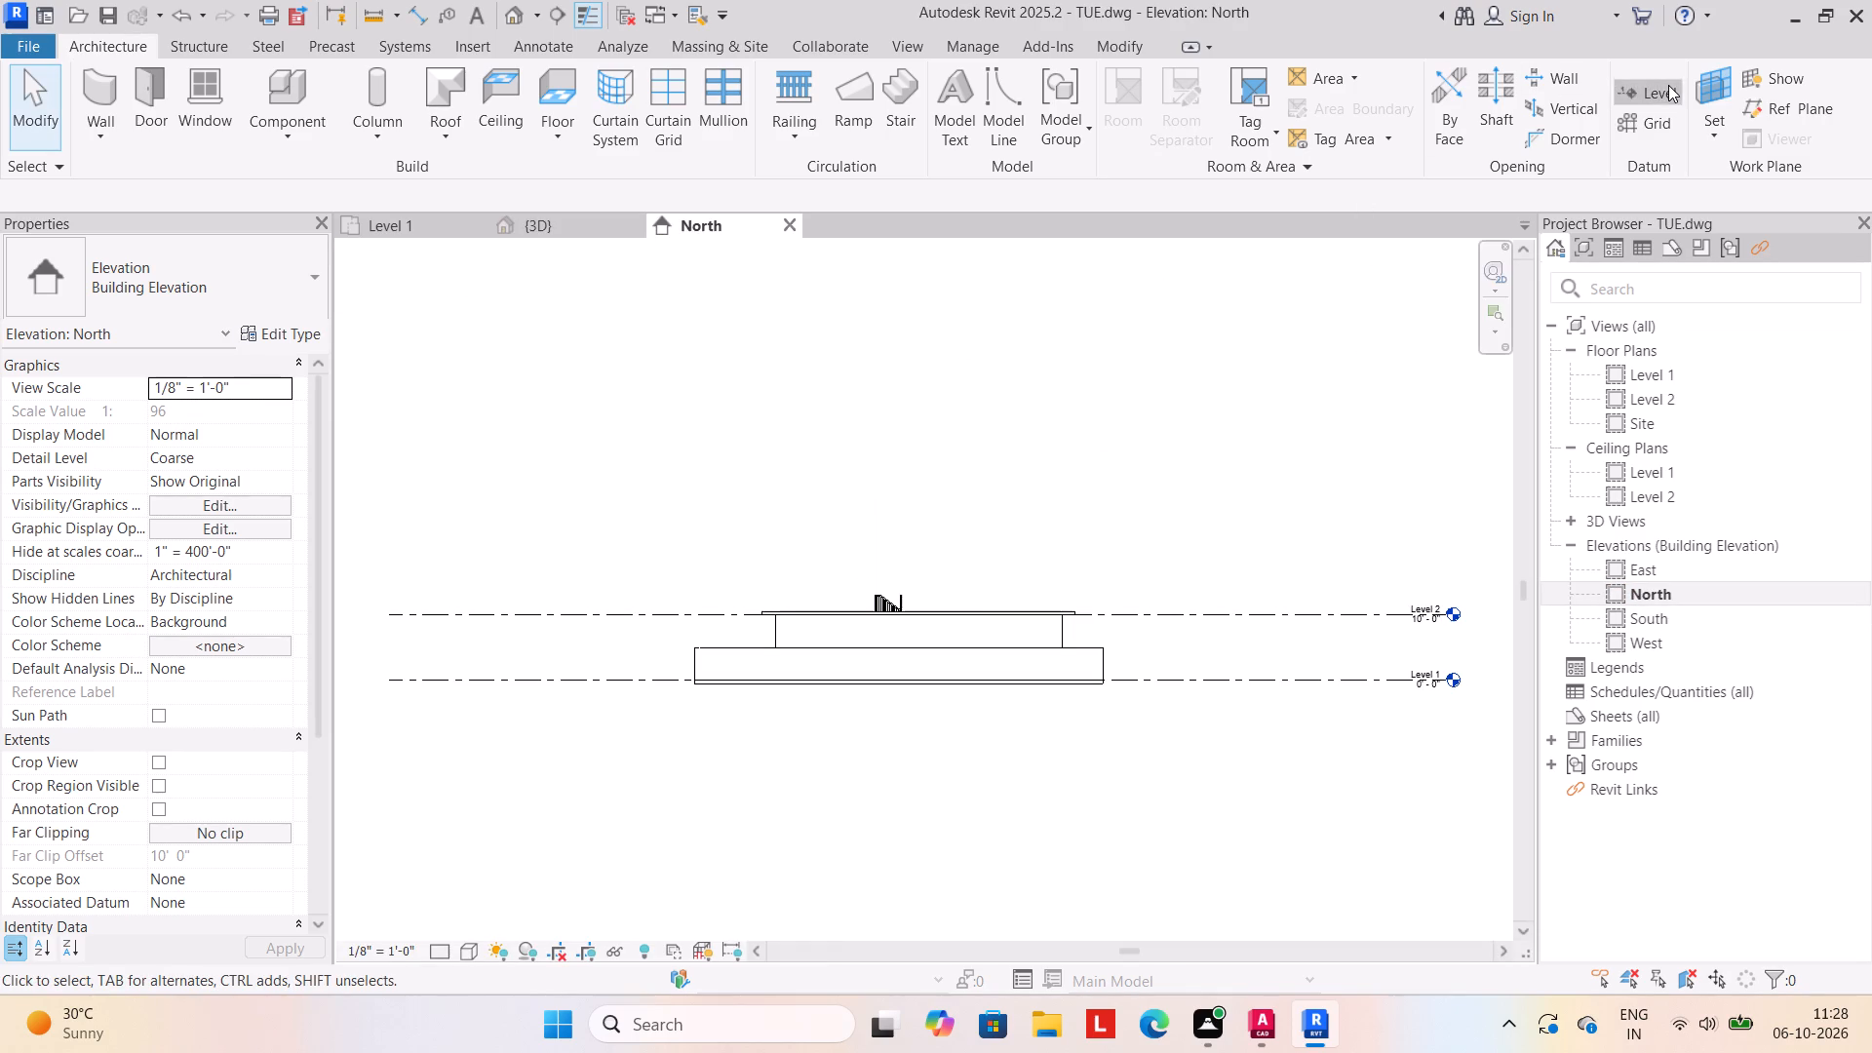
left_click(300, 191)
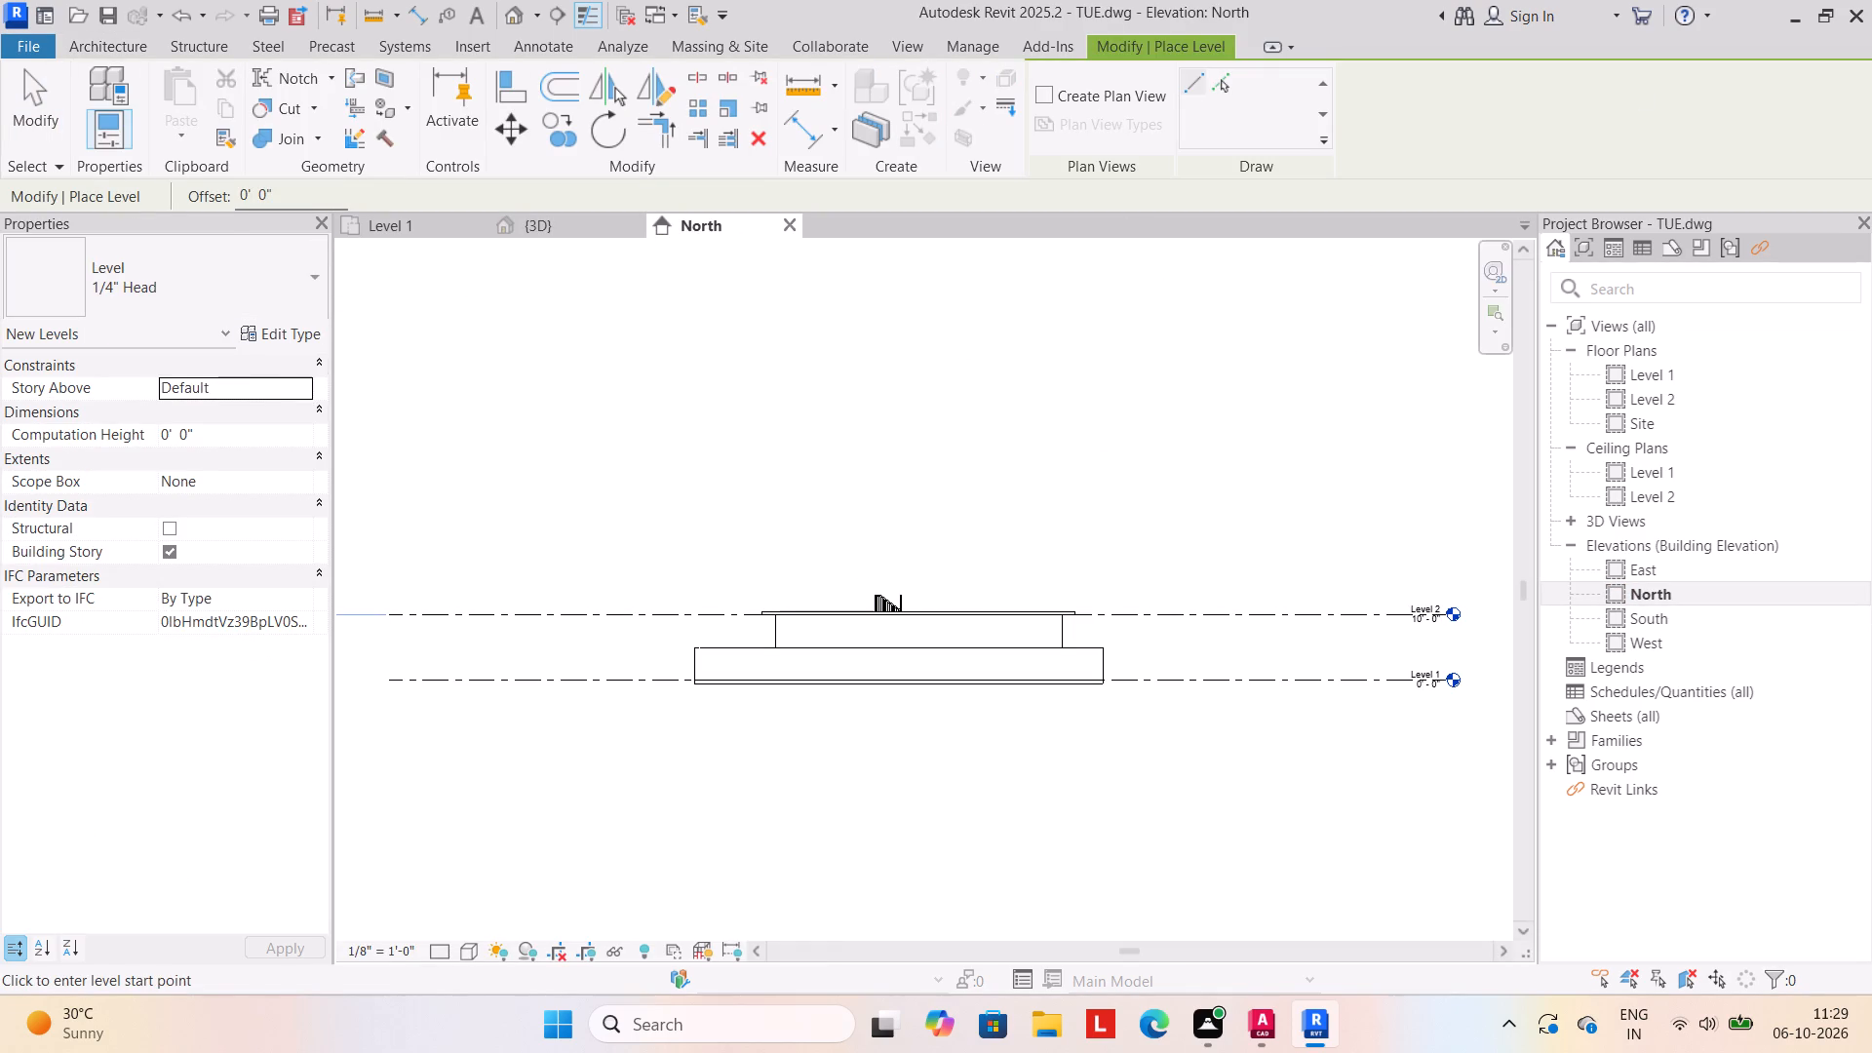
key("BackSpace")
key("BackSpace")
key("BackSpace")
key("BackSpace")
key("BackSpace")
key("BackSpace")
key("BackSpace")
key("BackSpace")
key("BackSpace")
key("BackSpace")
key("BackSpace")
type("6\"")
key("Return")
left_click(1217, 74)
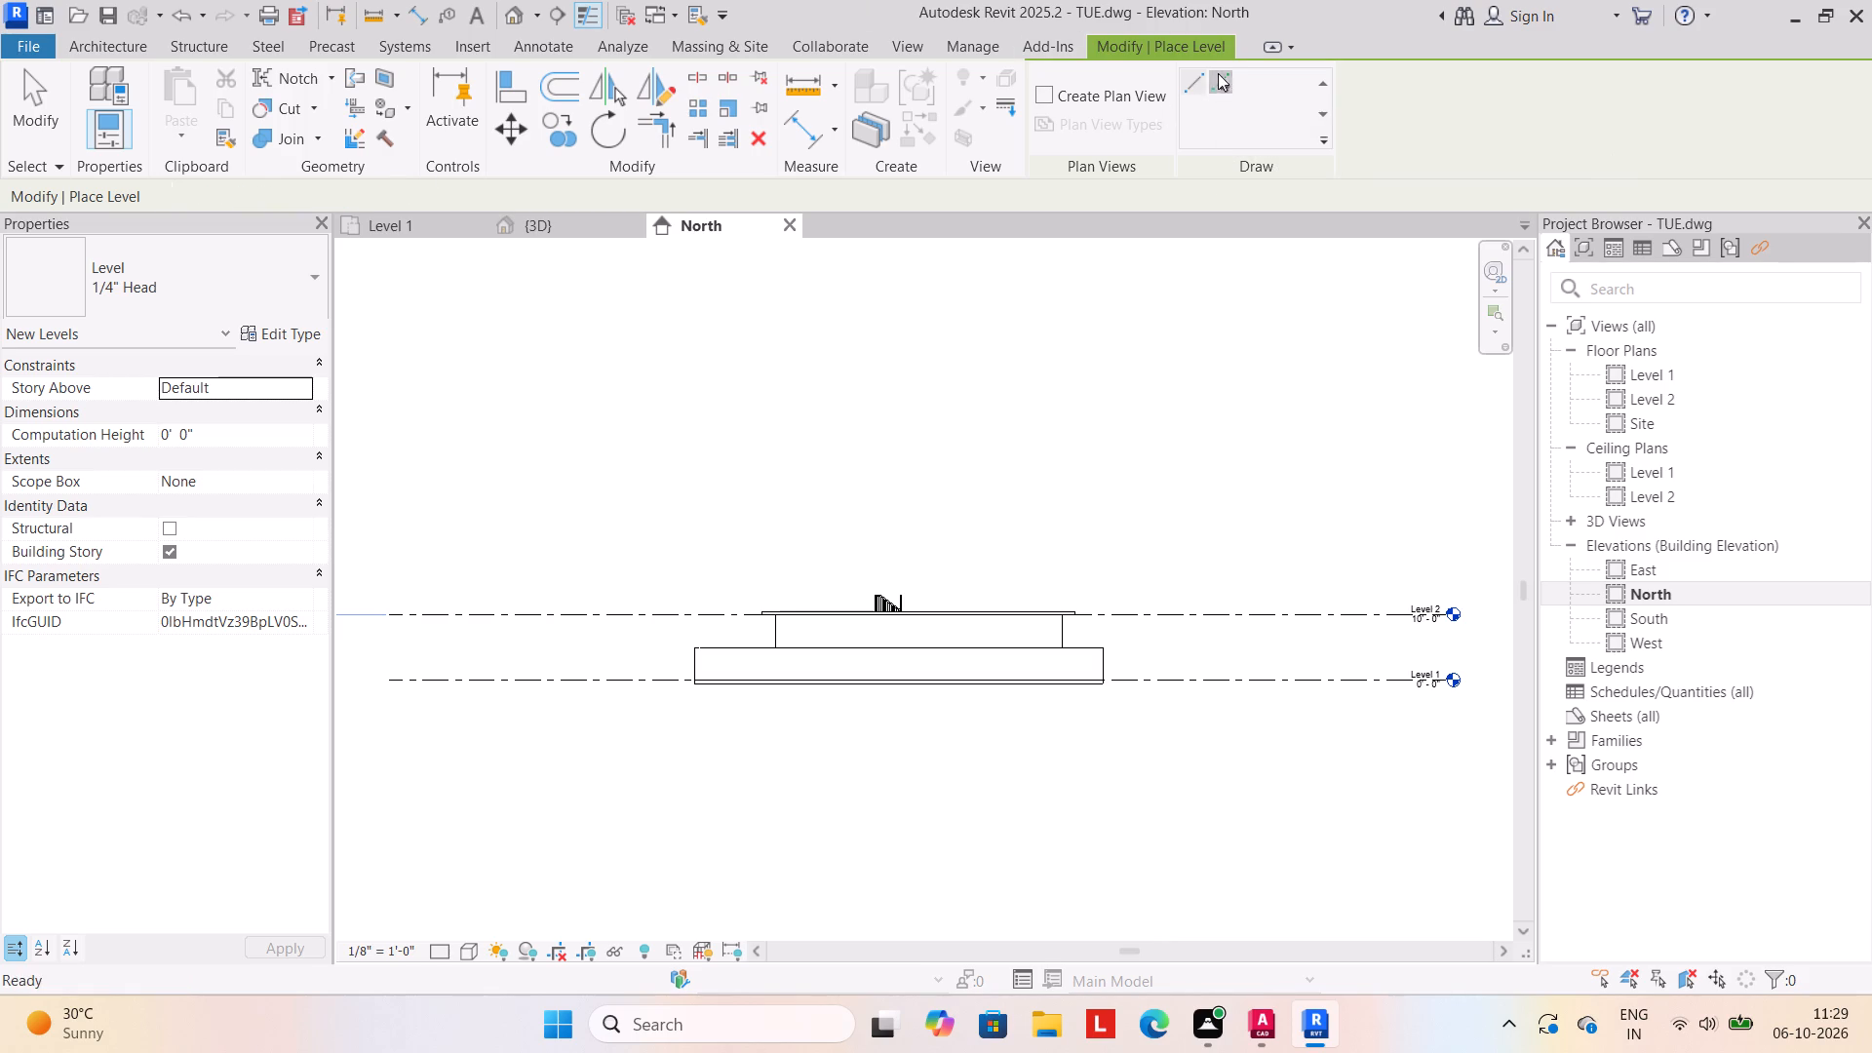
left_click(1194, 608)
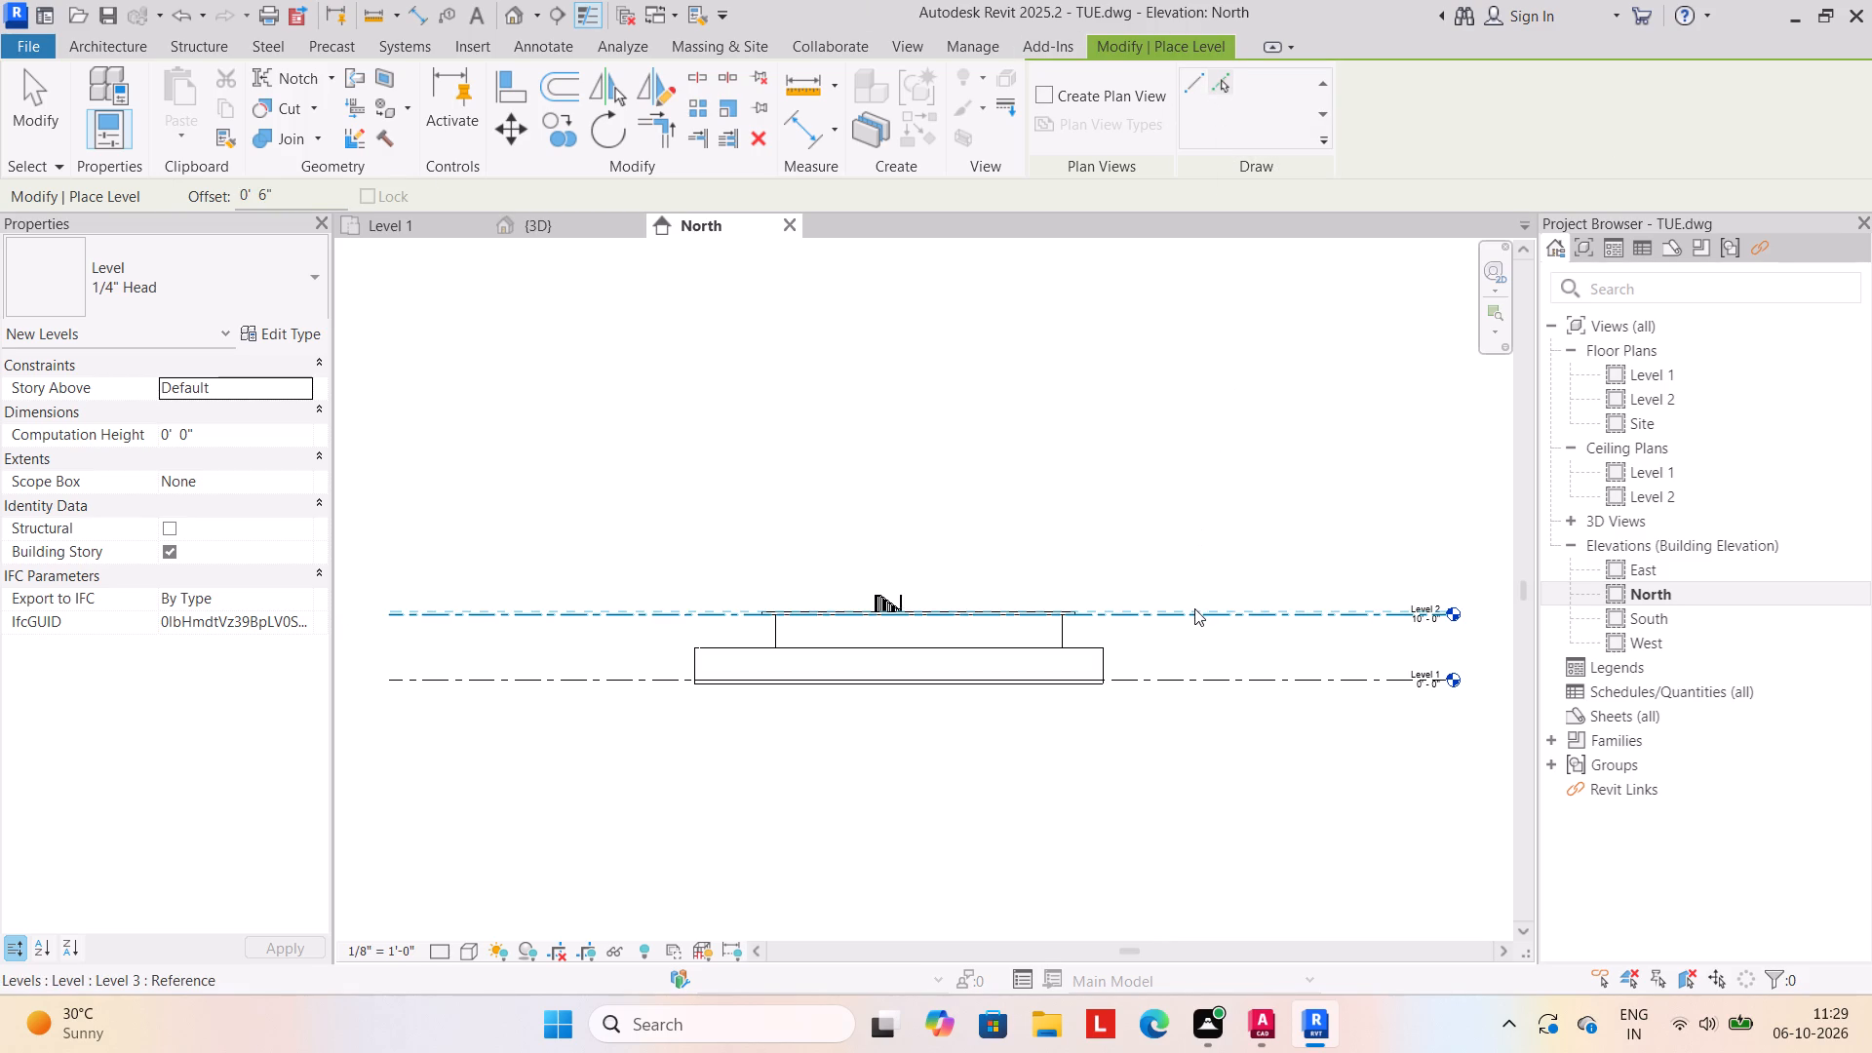
Add another level offset 10' 6" above the newly added level by picking that level's line.
scroll(1085, 610, "up", 13)
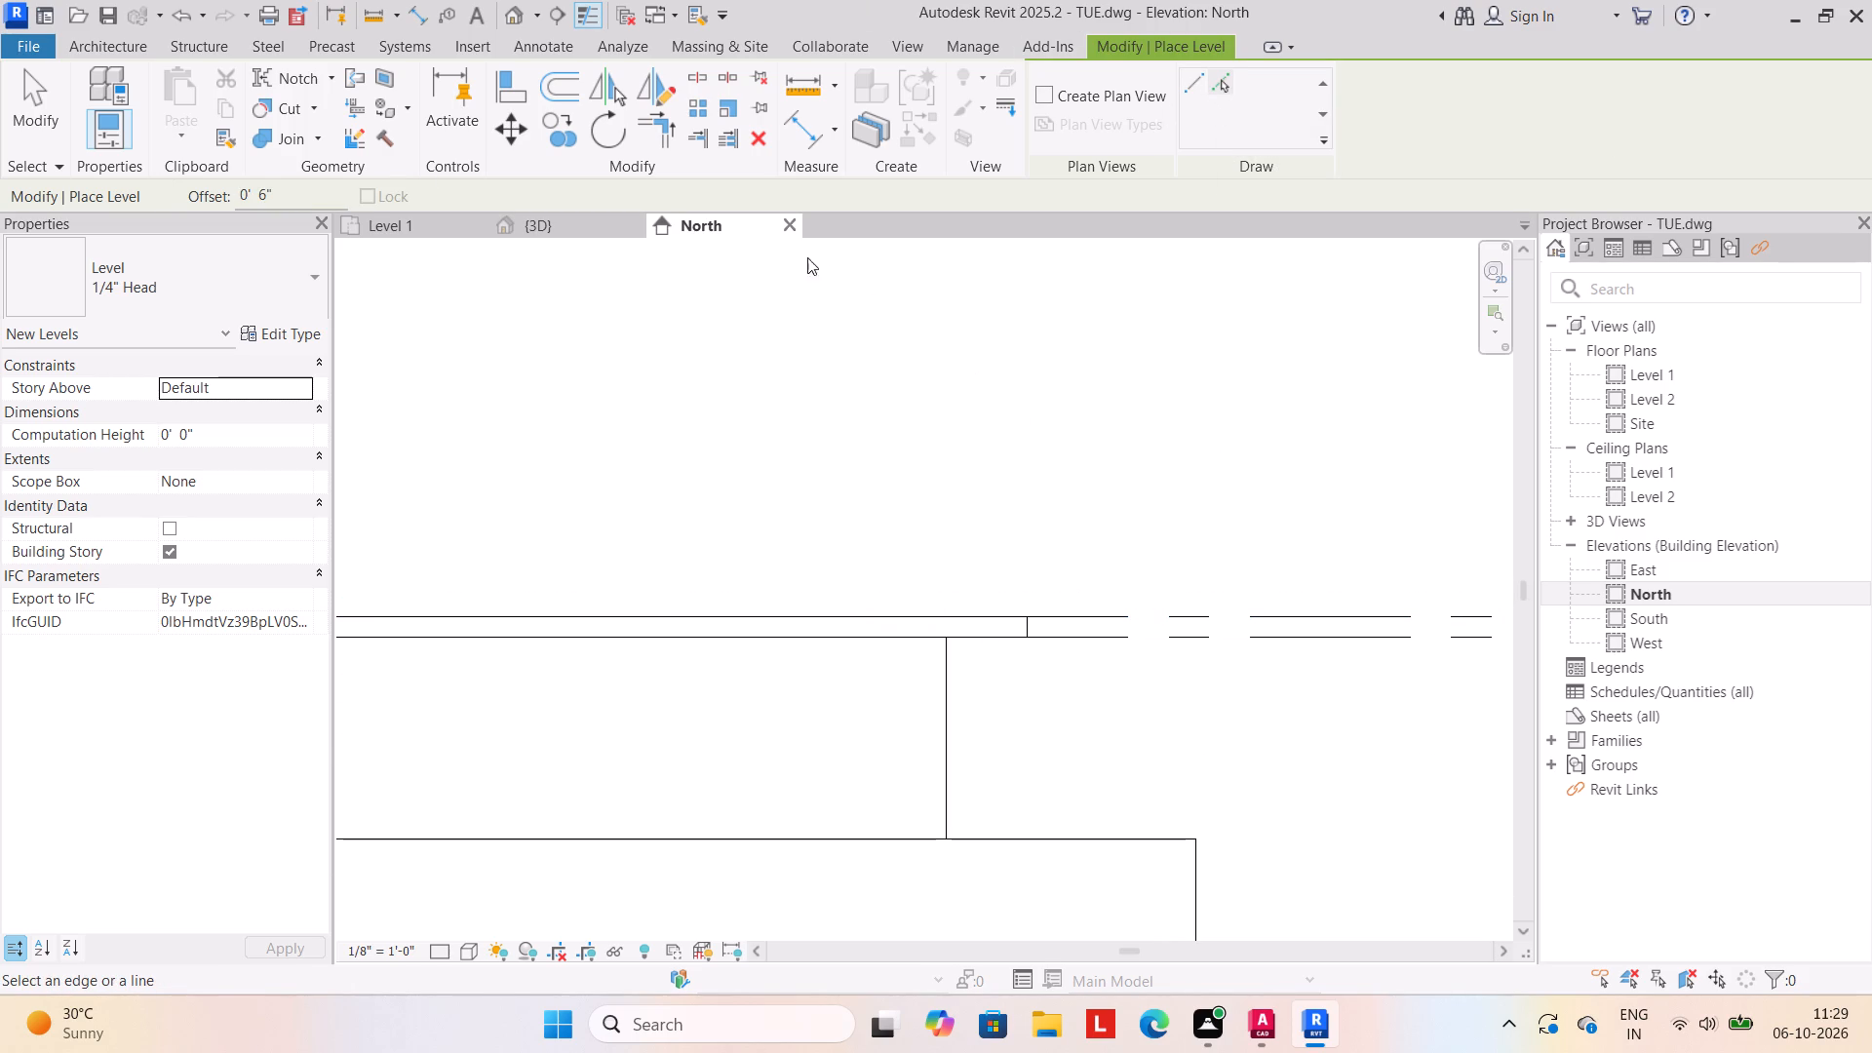
left_click(94, 49)
left_click(1640, 92)
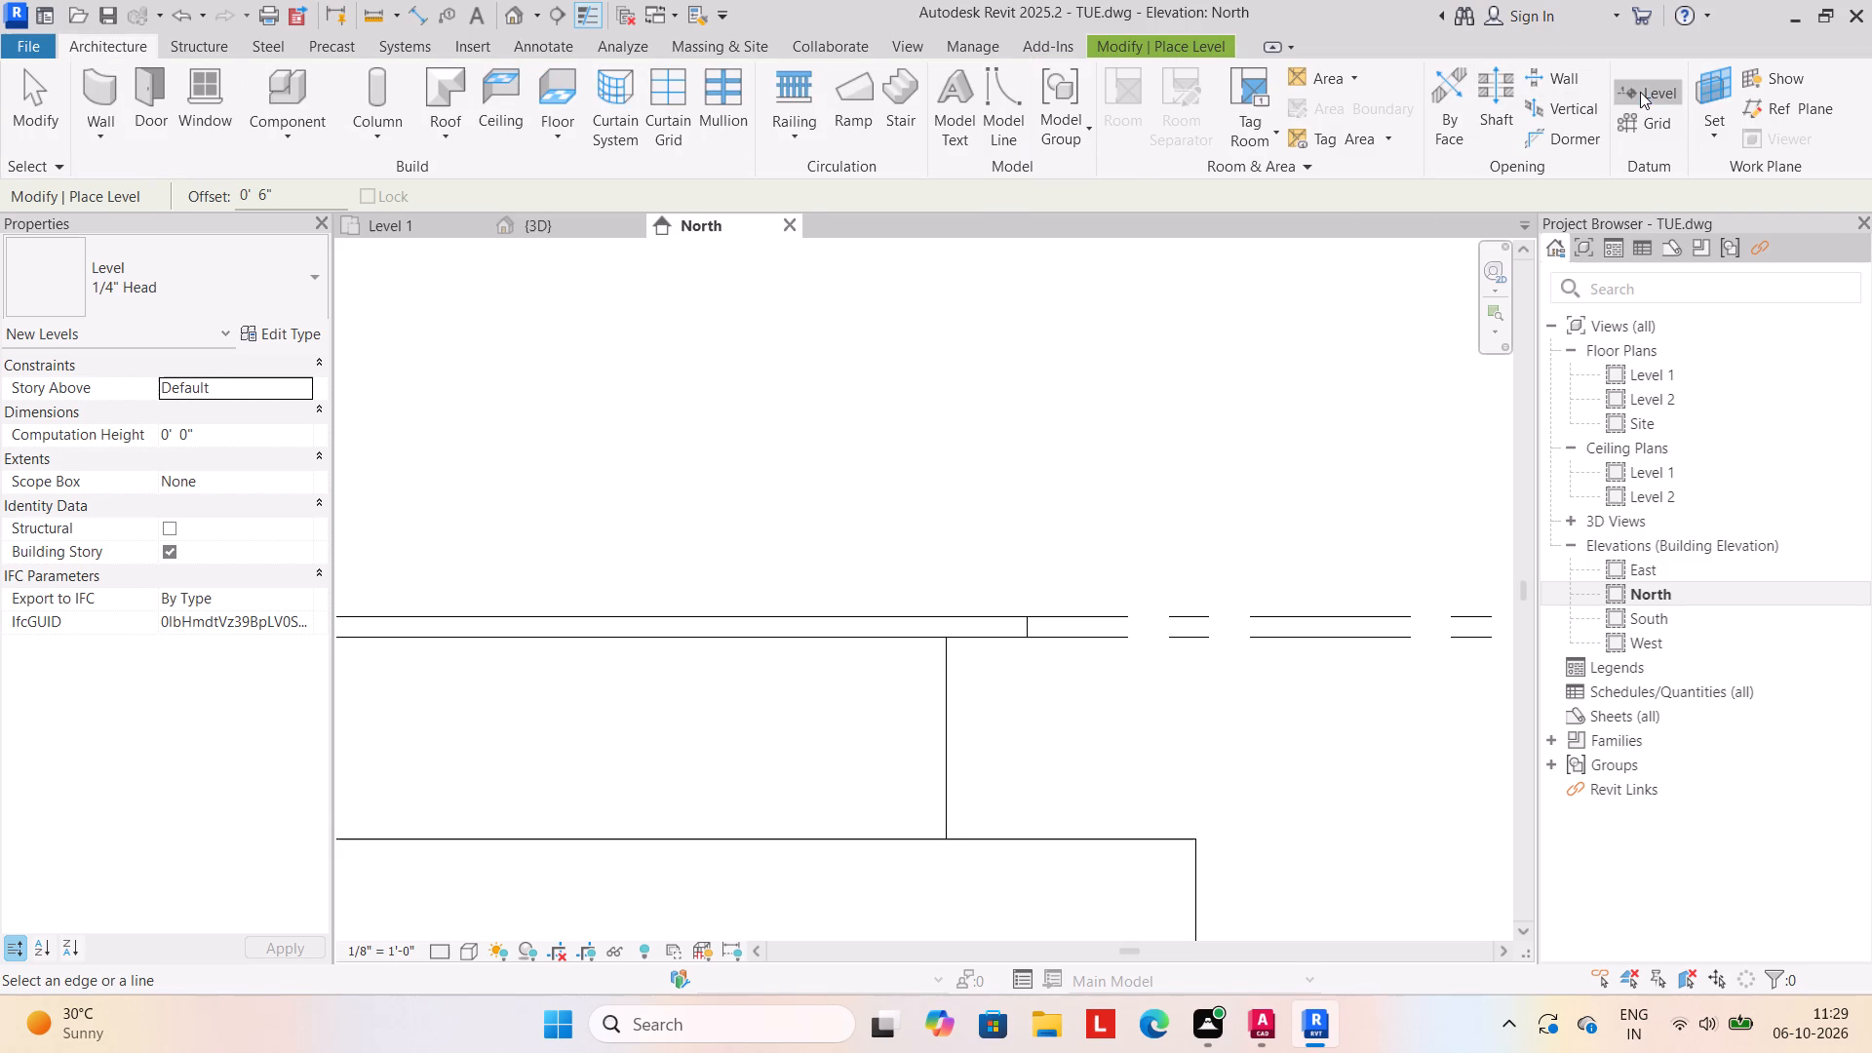
left_click(297, 192)
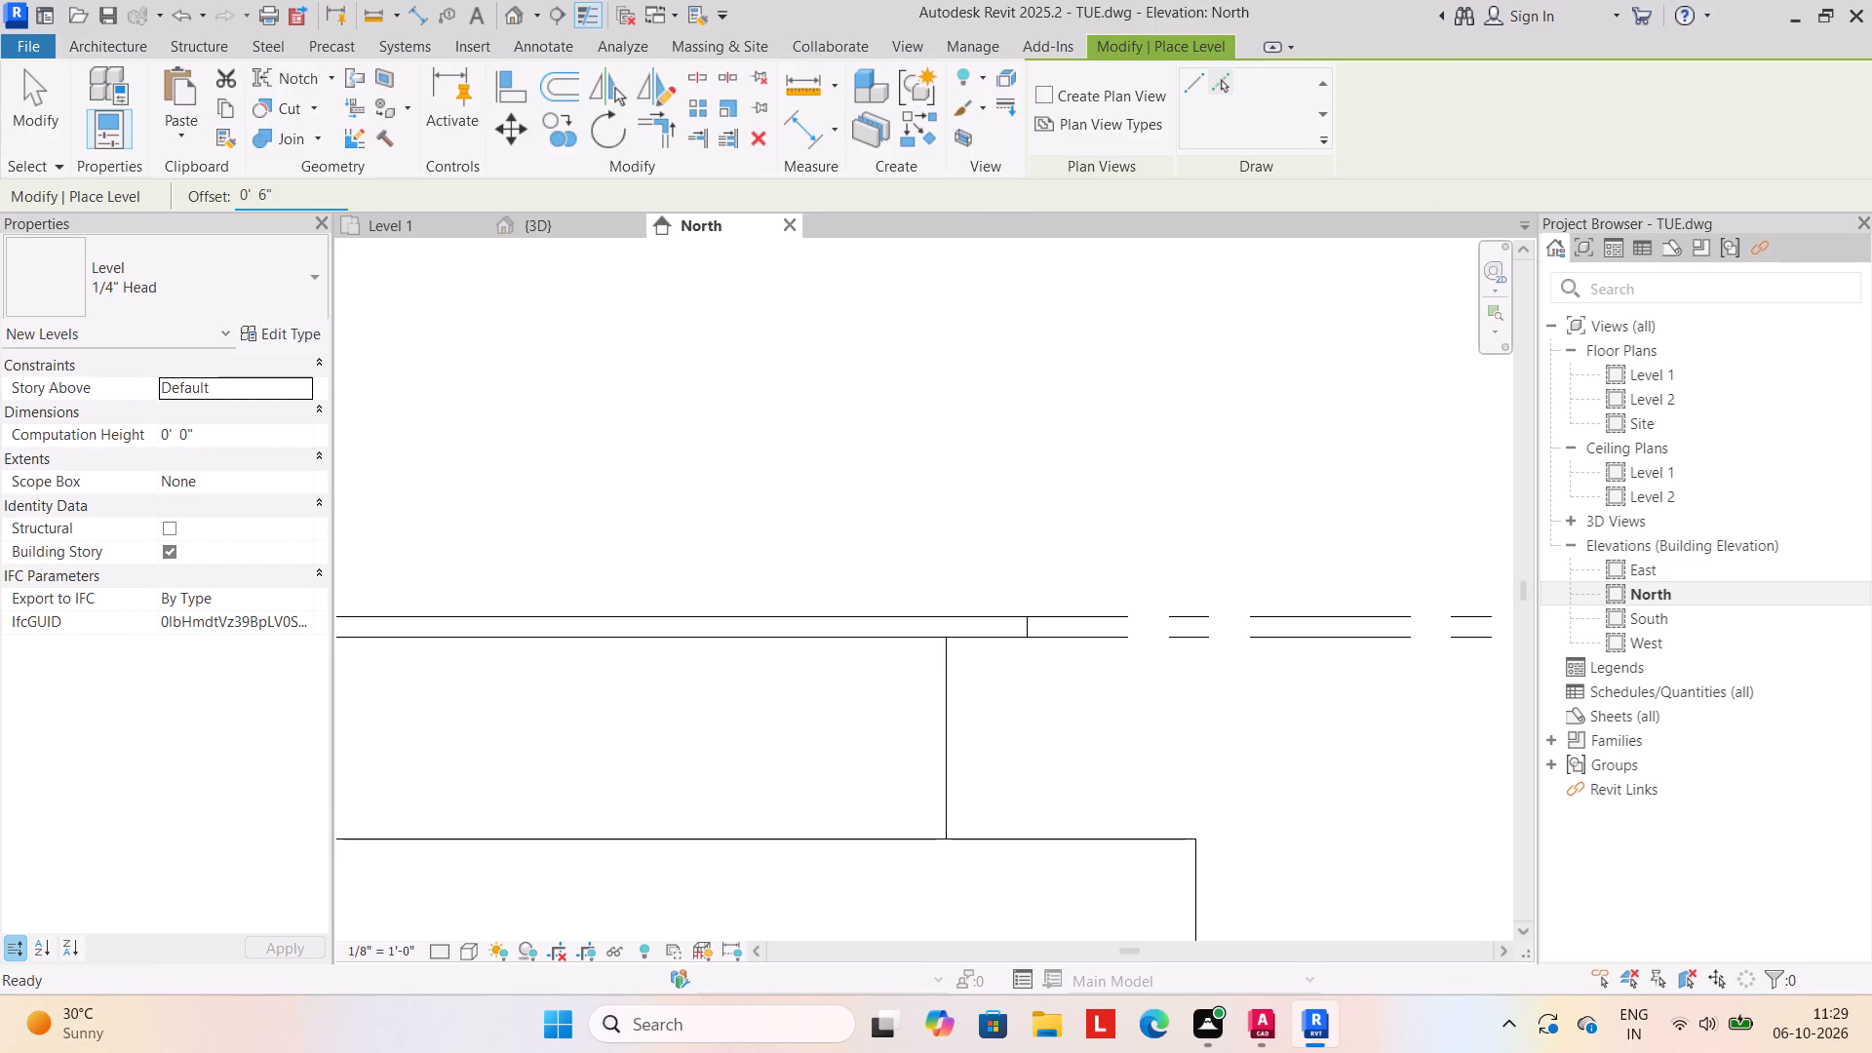
key("BackSpace")
key("BackSpace")
key("BackSpace")
key("BackSpace")
key("BackSpace")
key("BackSpace")
key("BackSpace")
key("BackSpace")
key("BackSpace")
key("BackSpace")
key("BackSpace")
type("10'")
type("6\"")
key("Return")
left_click(1223, 75)
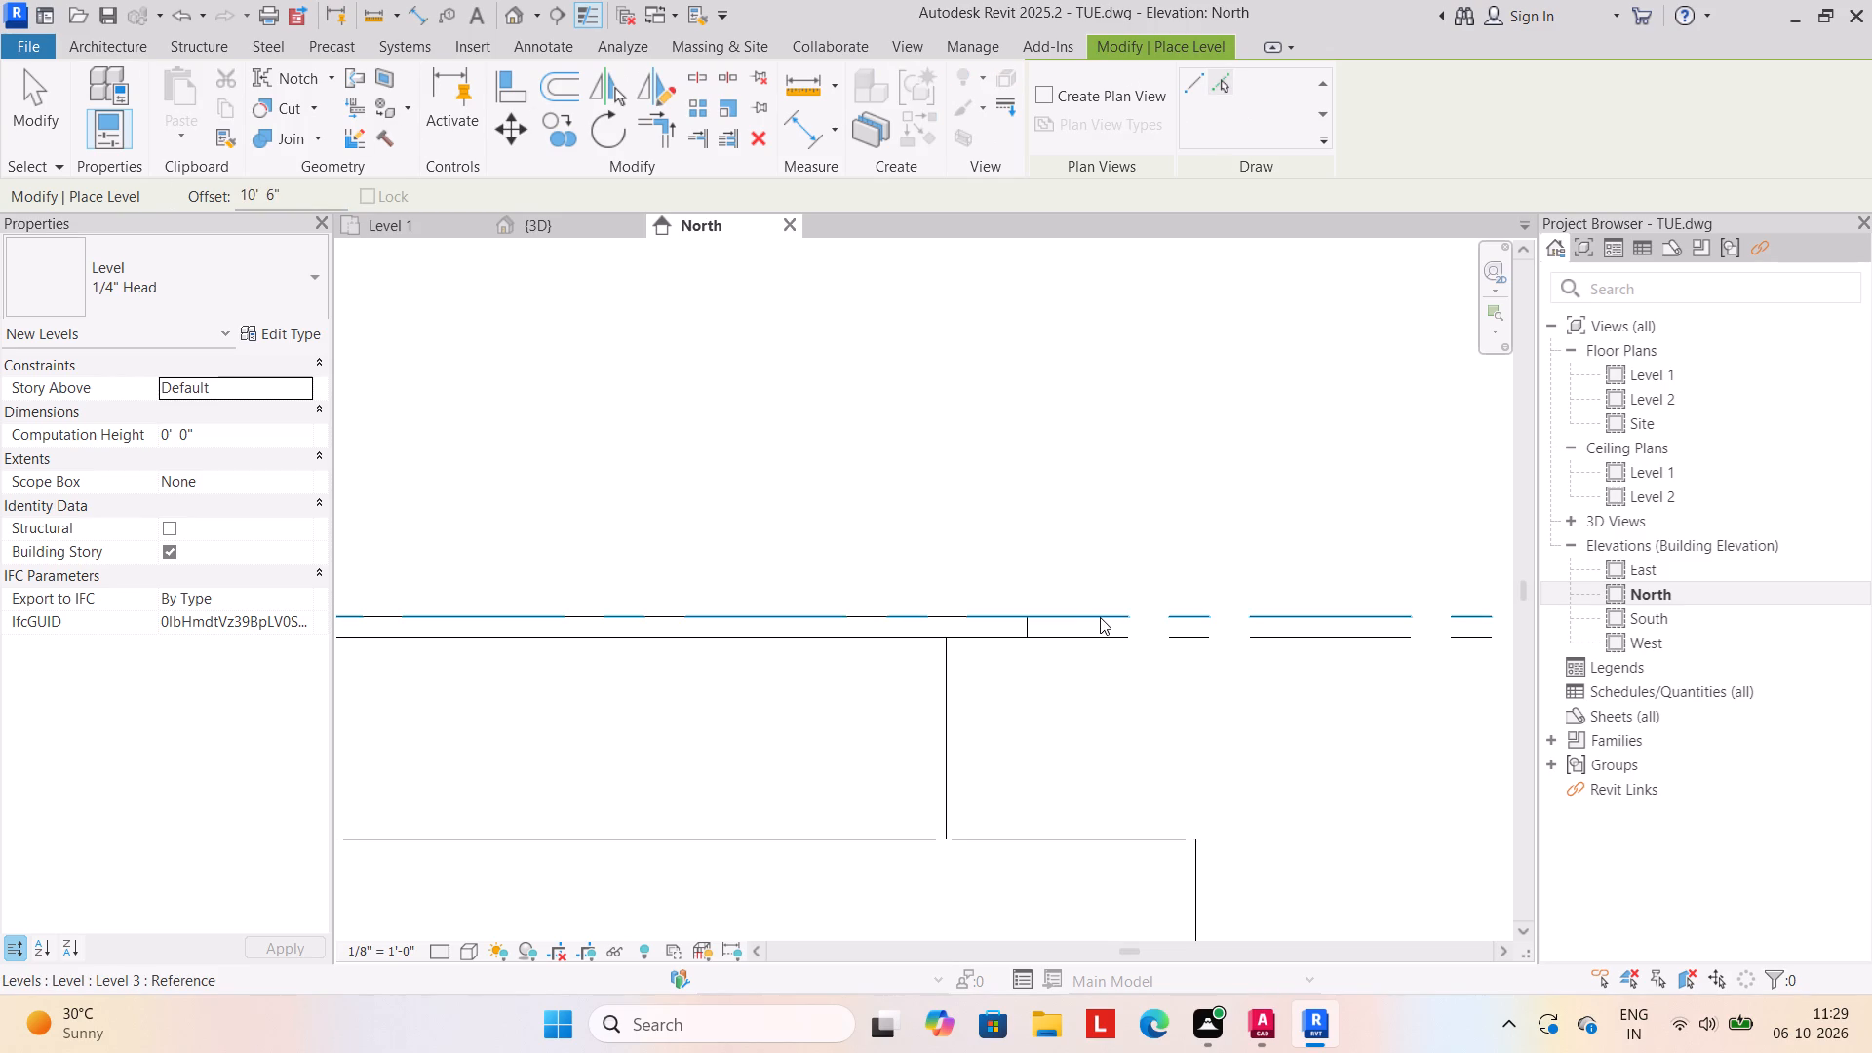
left_click(1100, 616)
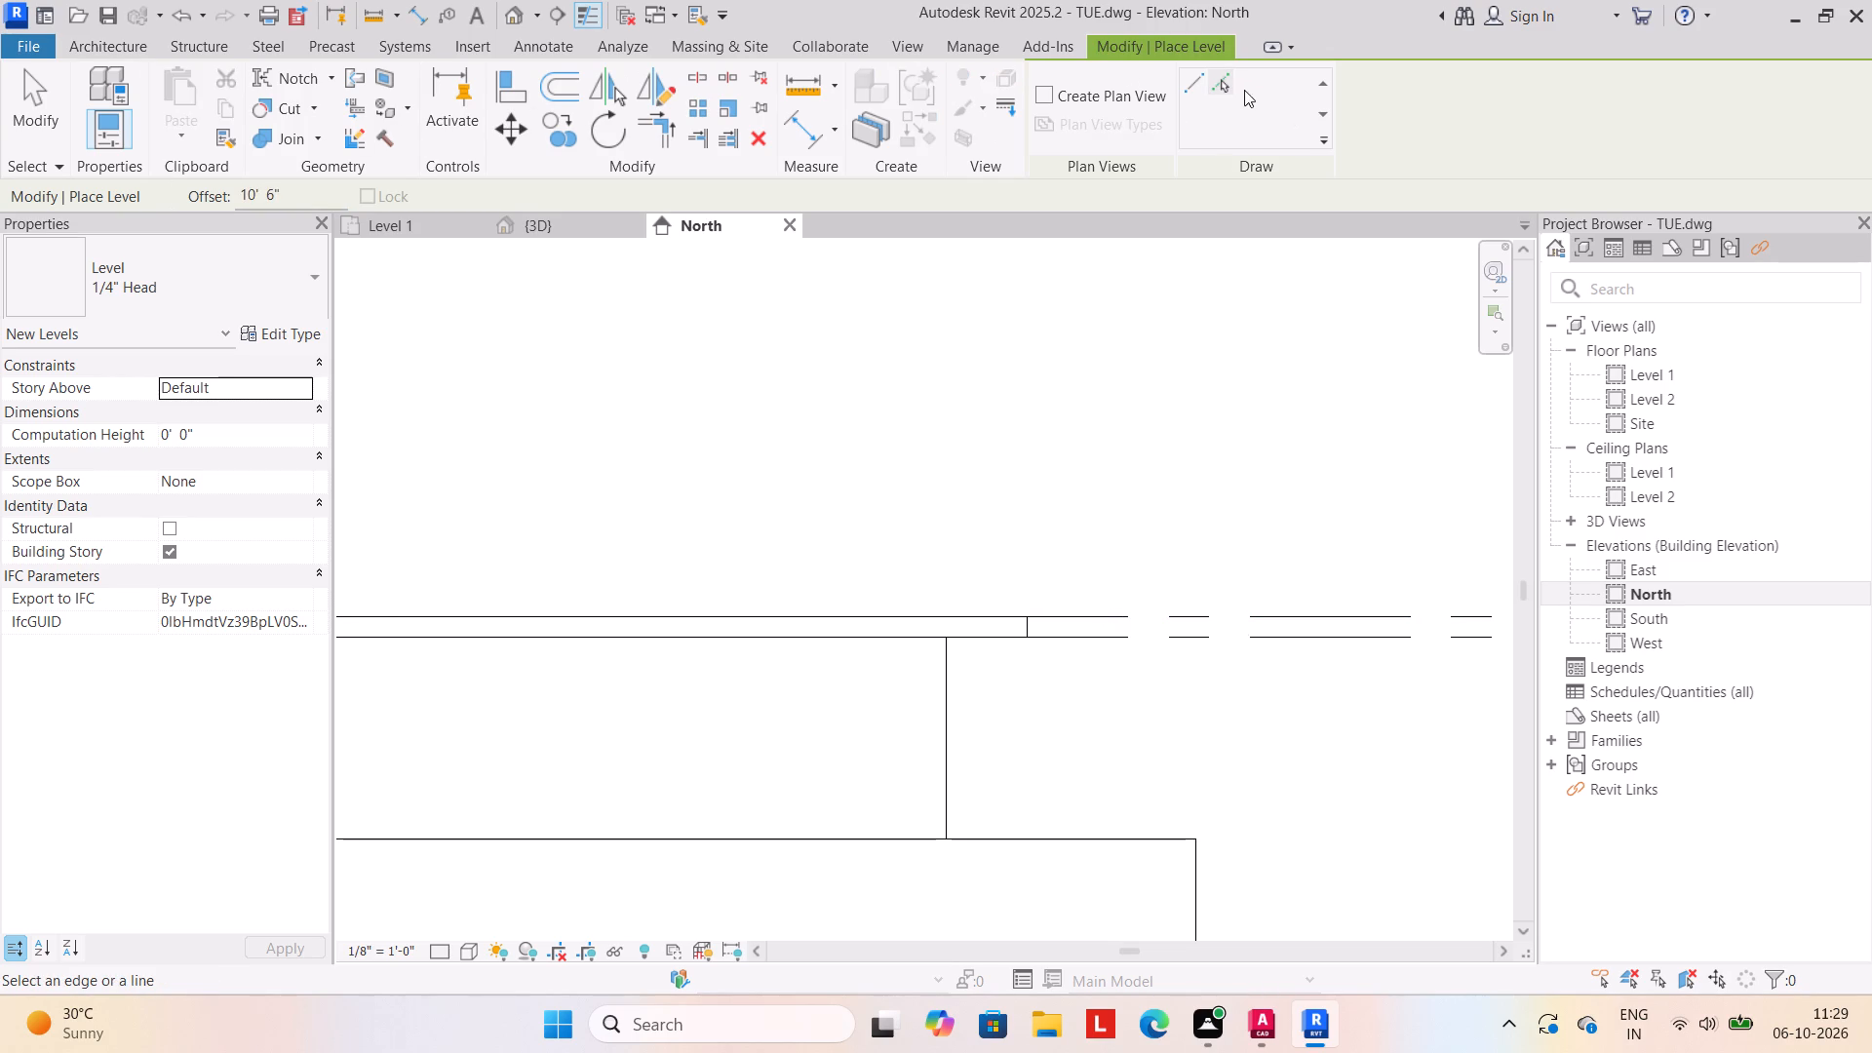
left_click(1218, 80)
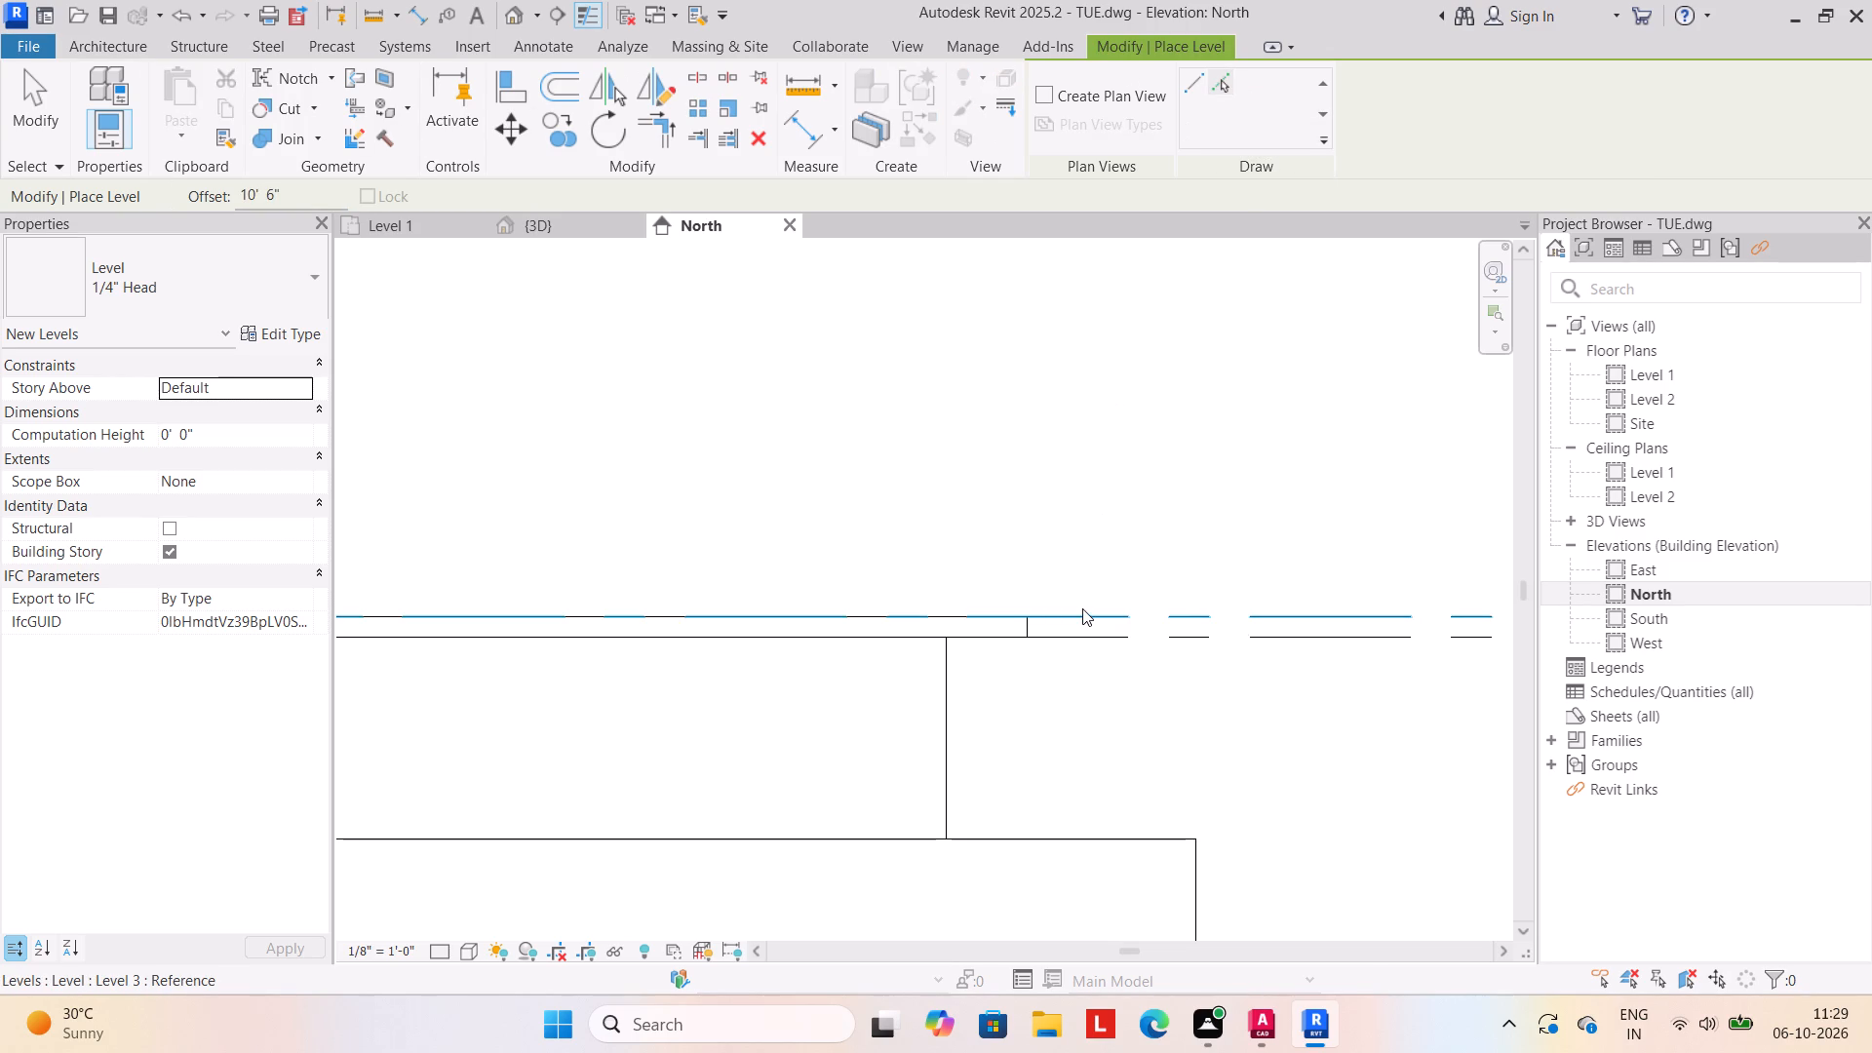
scroll(1088, 593, "down", 5)
scroll(1103, 448, "down", 4)
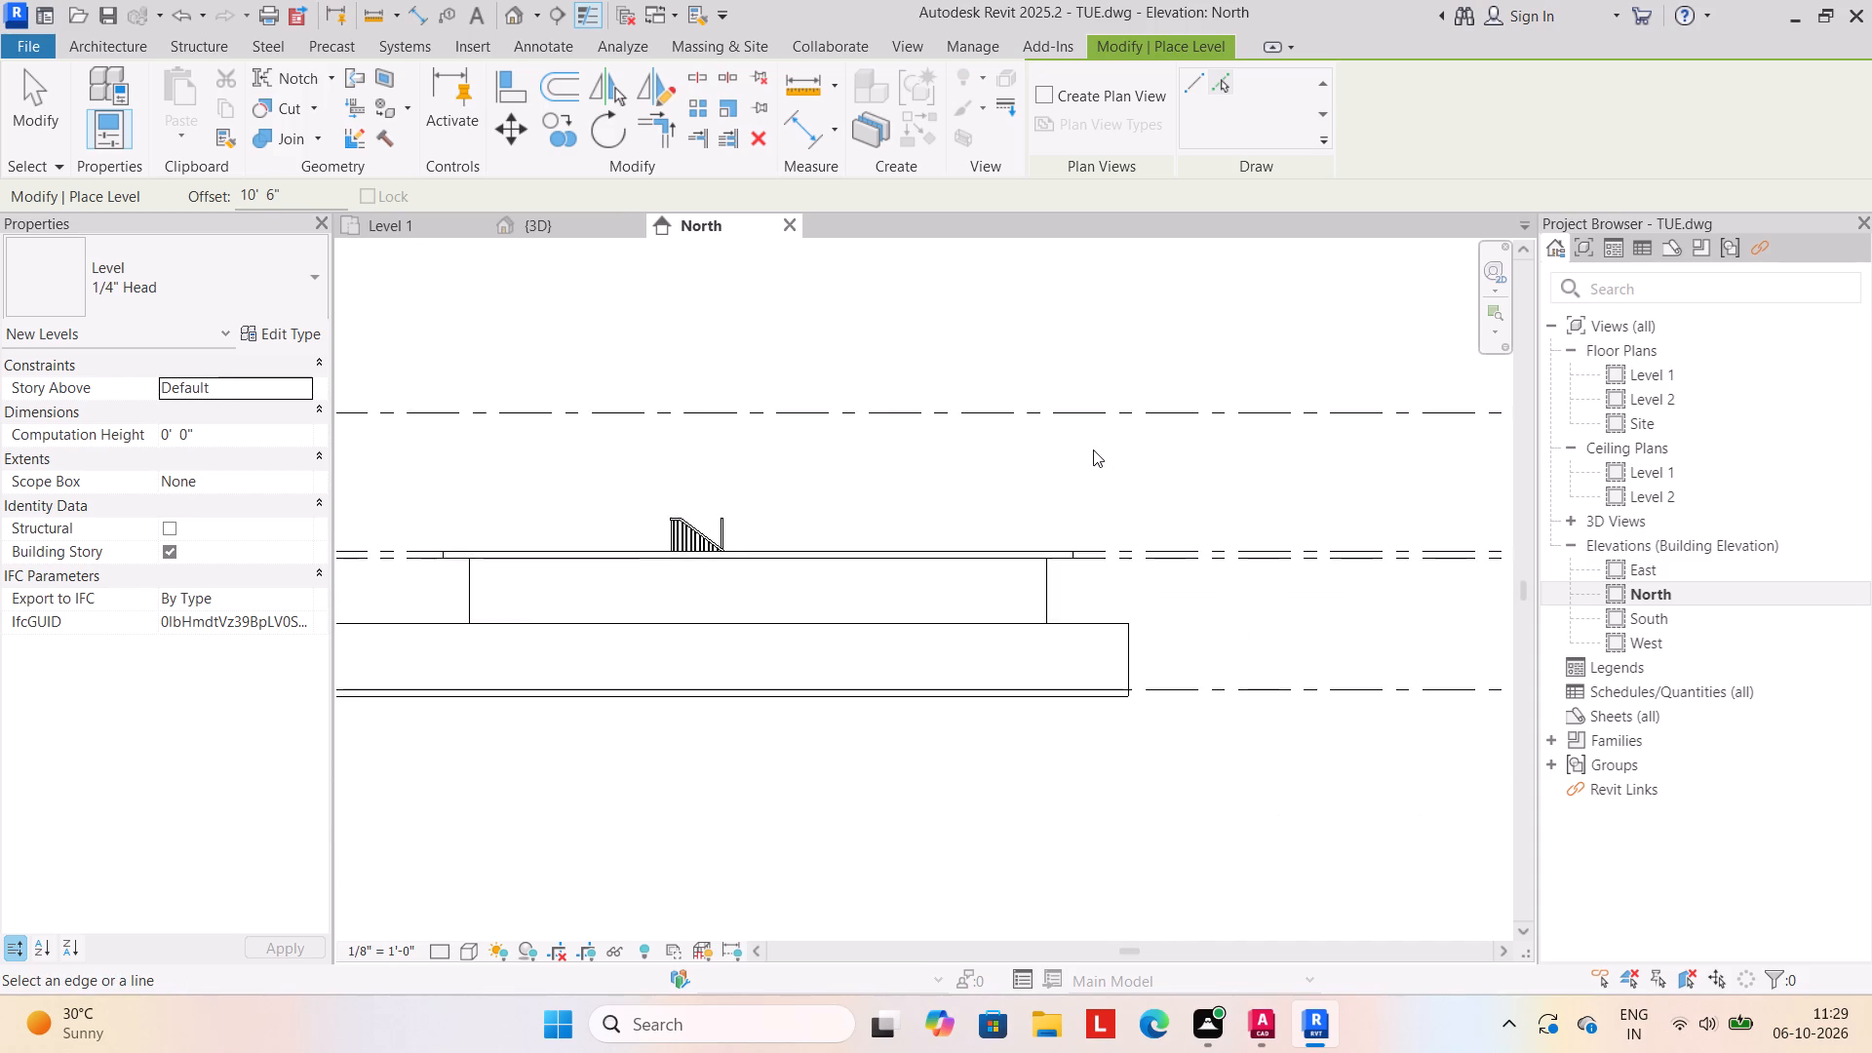
Add four more levels above the topmost level, each offset 10' 6" by picking the level line directly below it.
middle_click_drag(1092, 449, 1097, 597)
scroll(1082, 490, "down", 5)
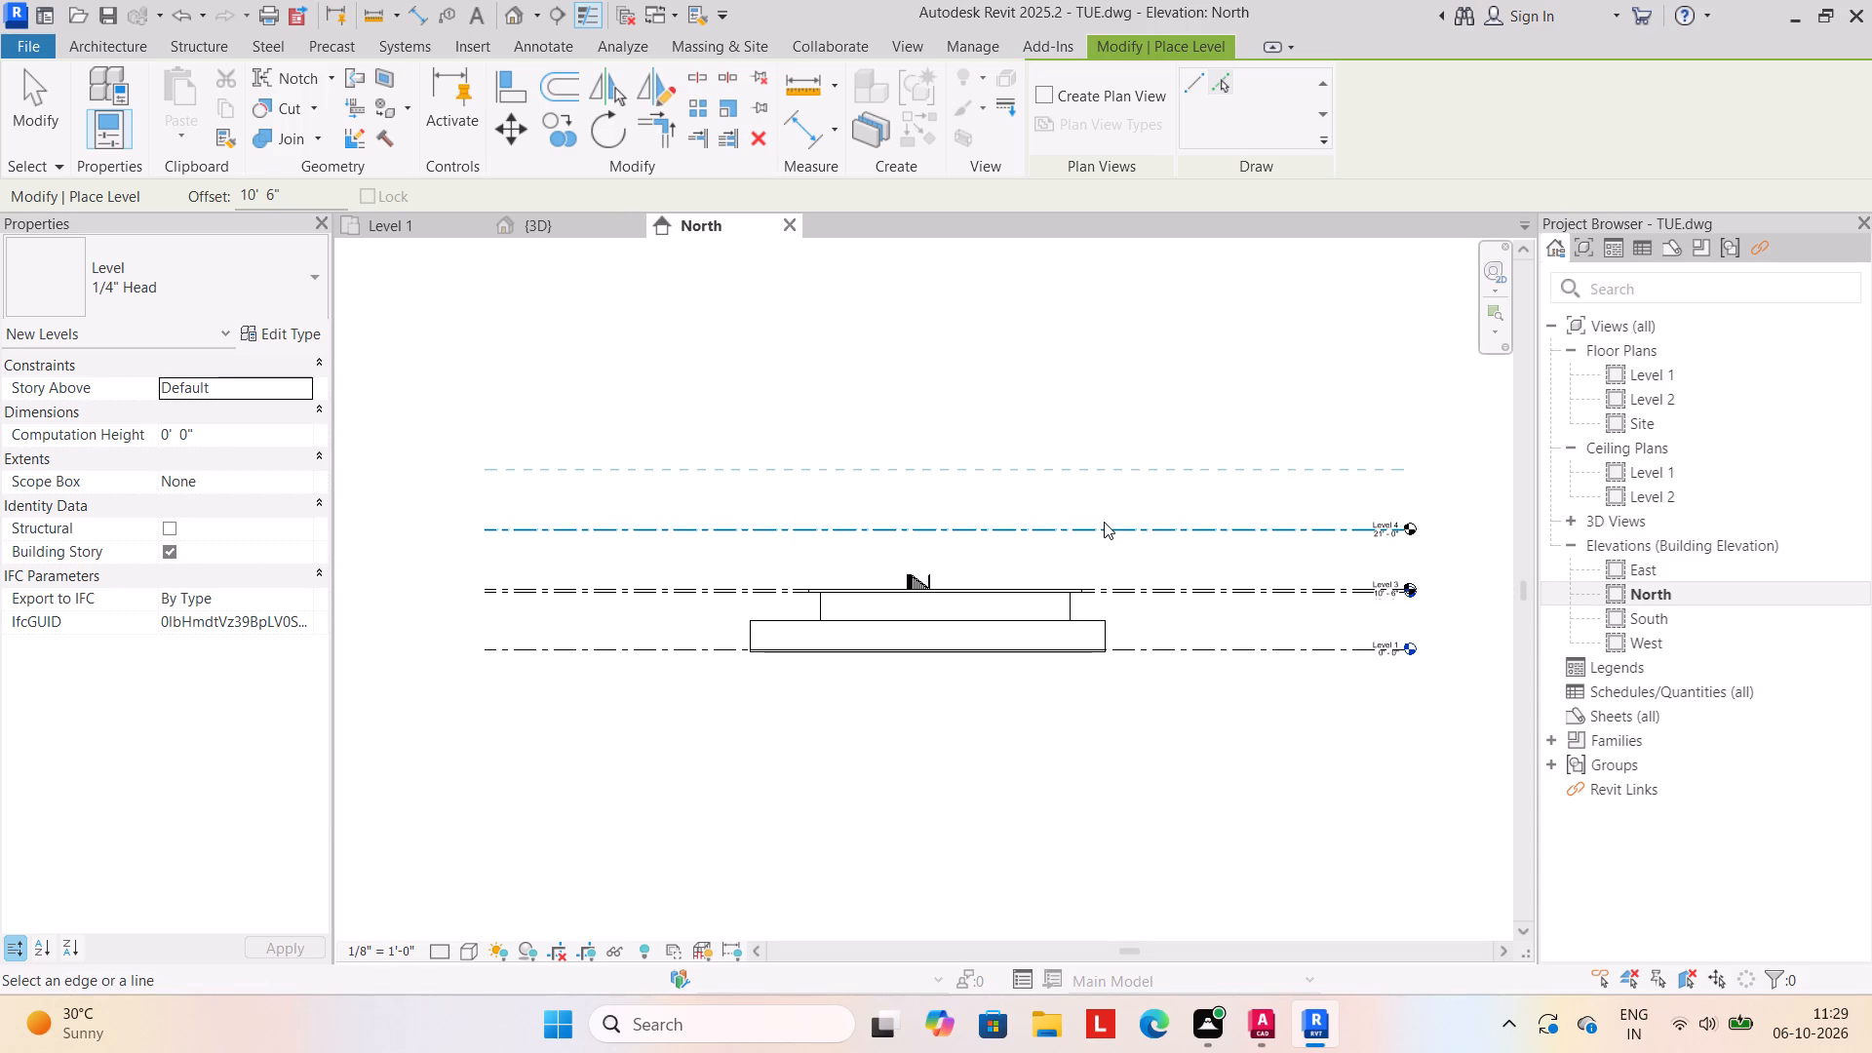
left_click(1104, 522)
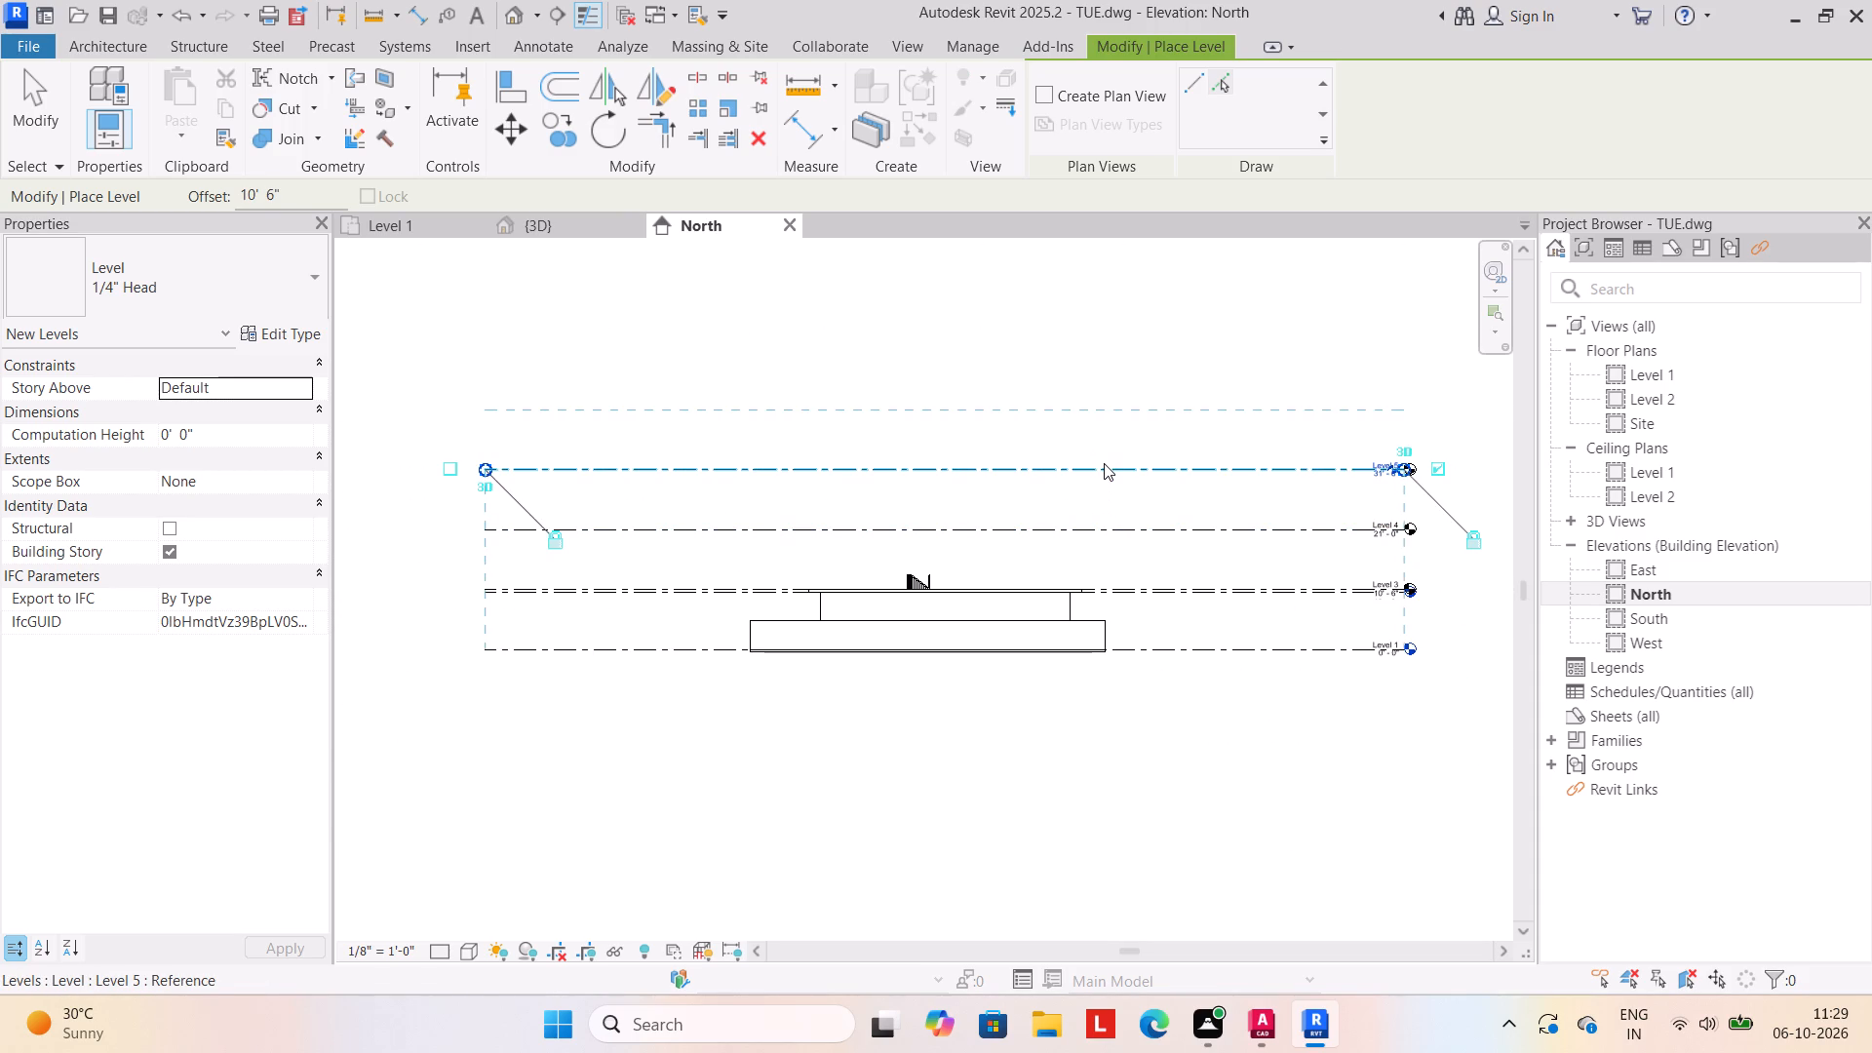
left_click(1104, 463)
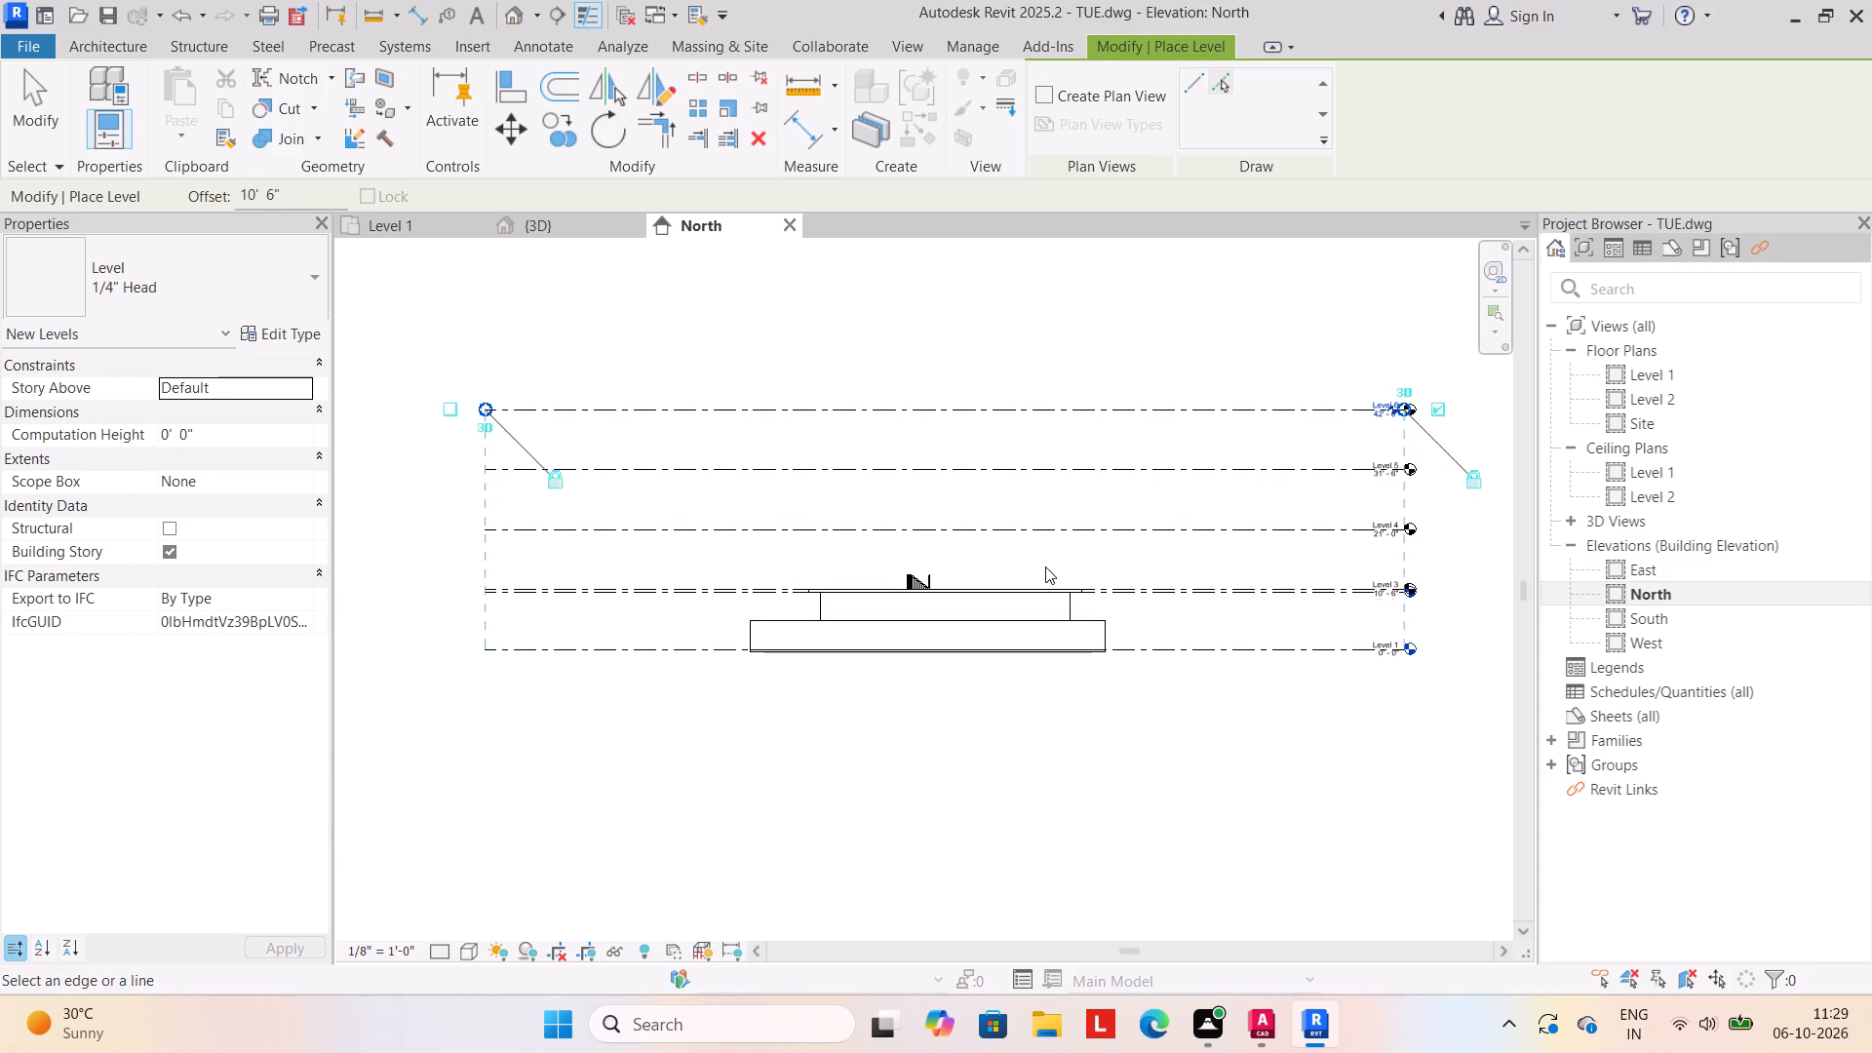
left_click(1039, 408)
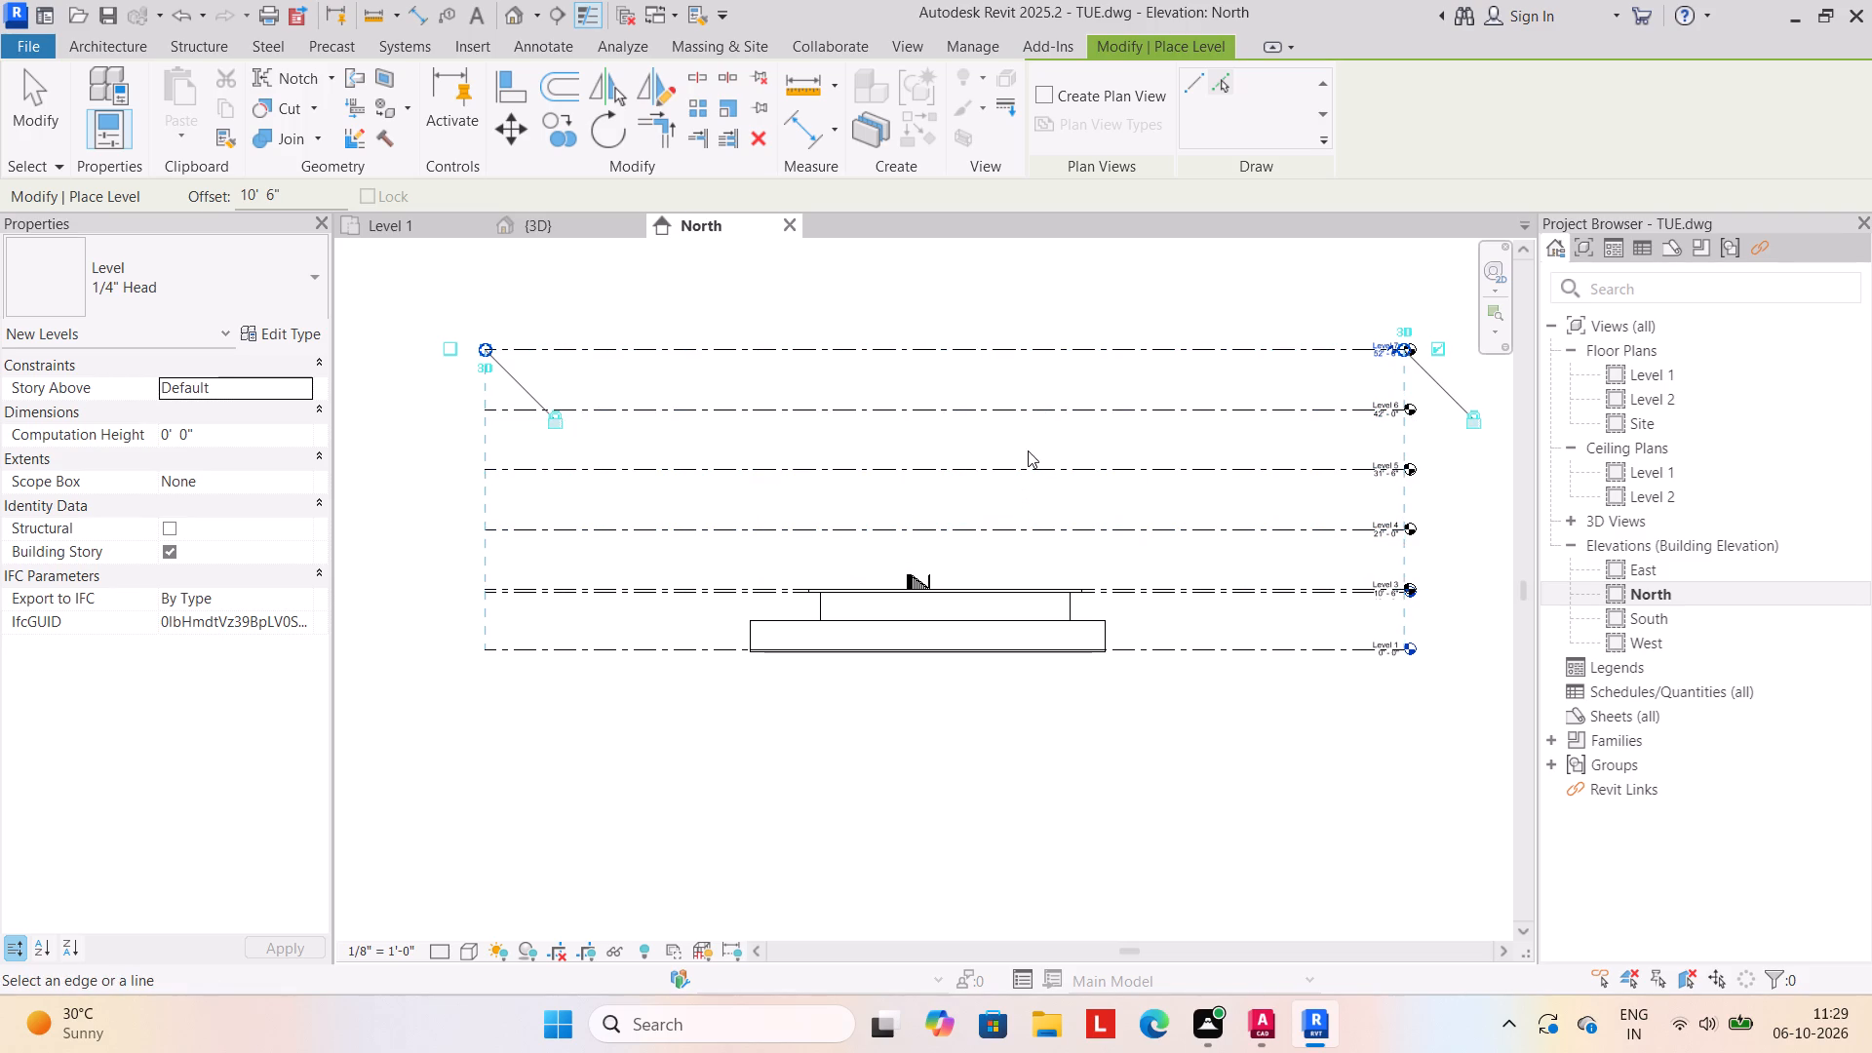
left_click(1050, 339)
scroll(1050, 382, "down", 2)
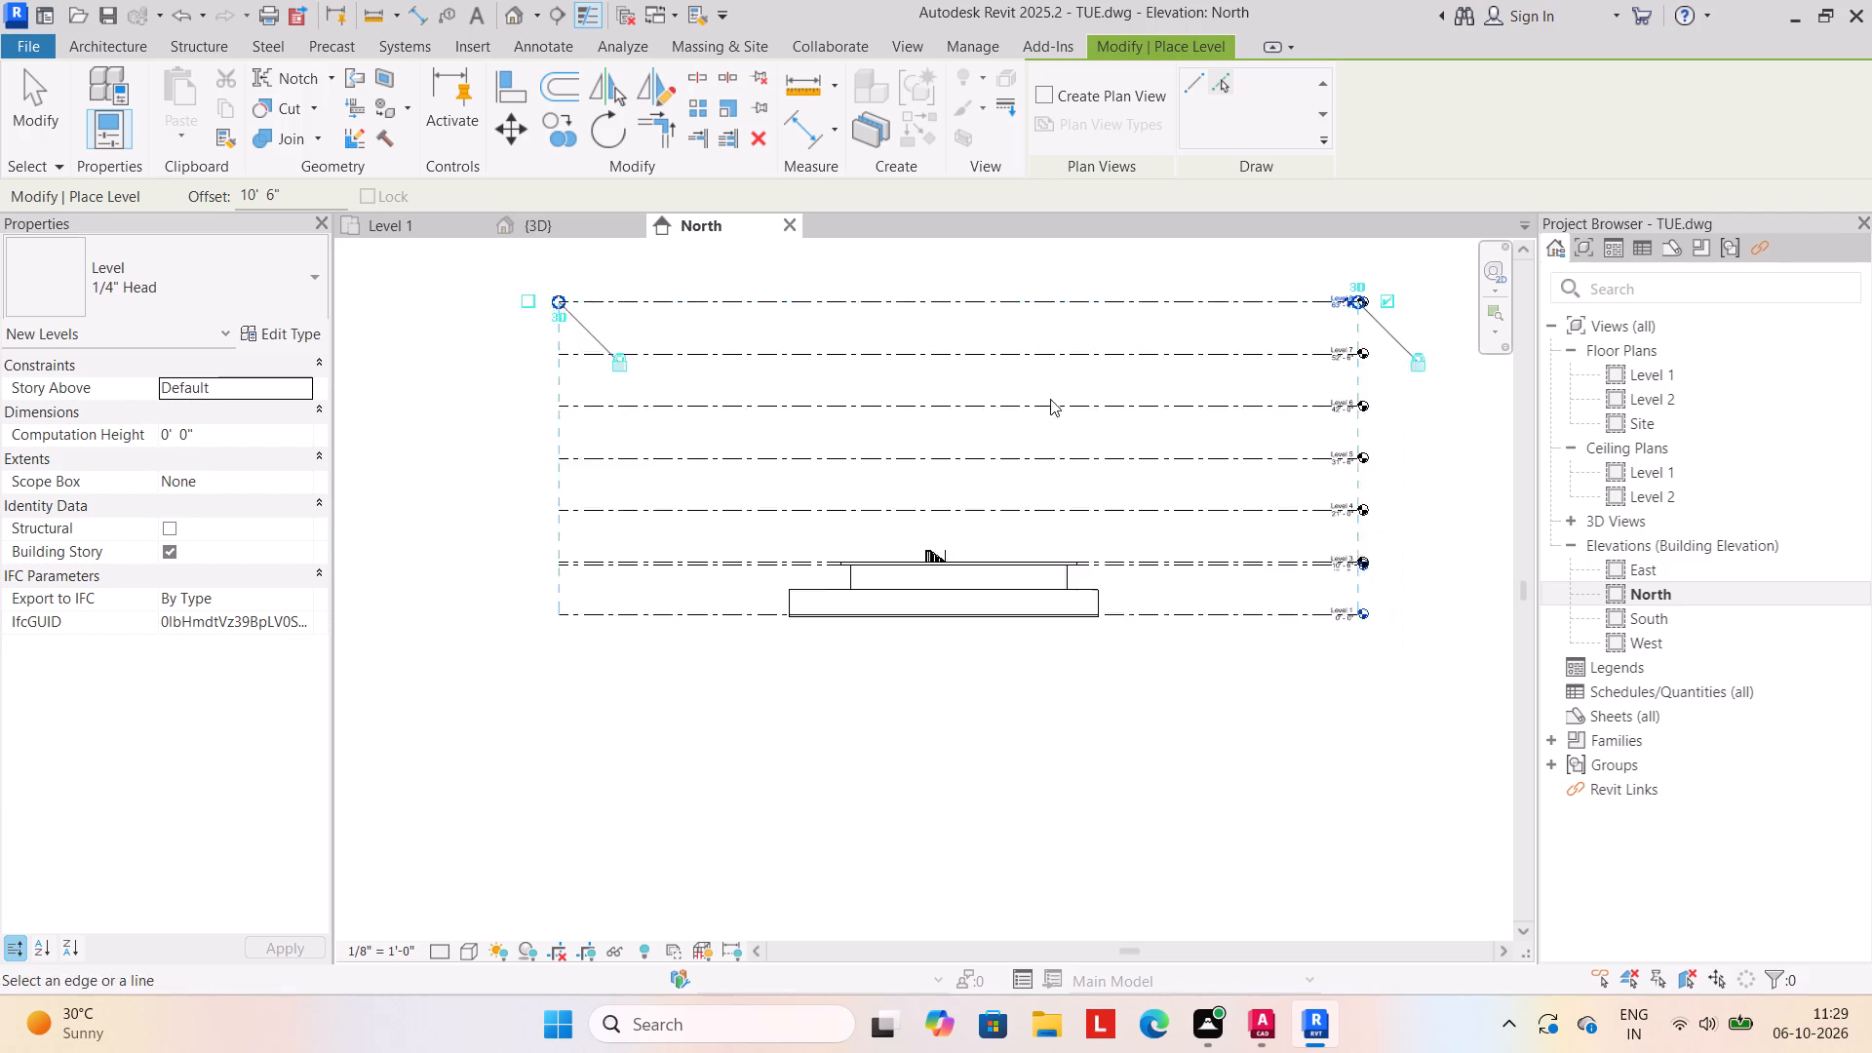
middle_click_drag(1062, 460, 1072, 601)
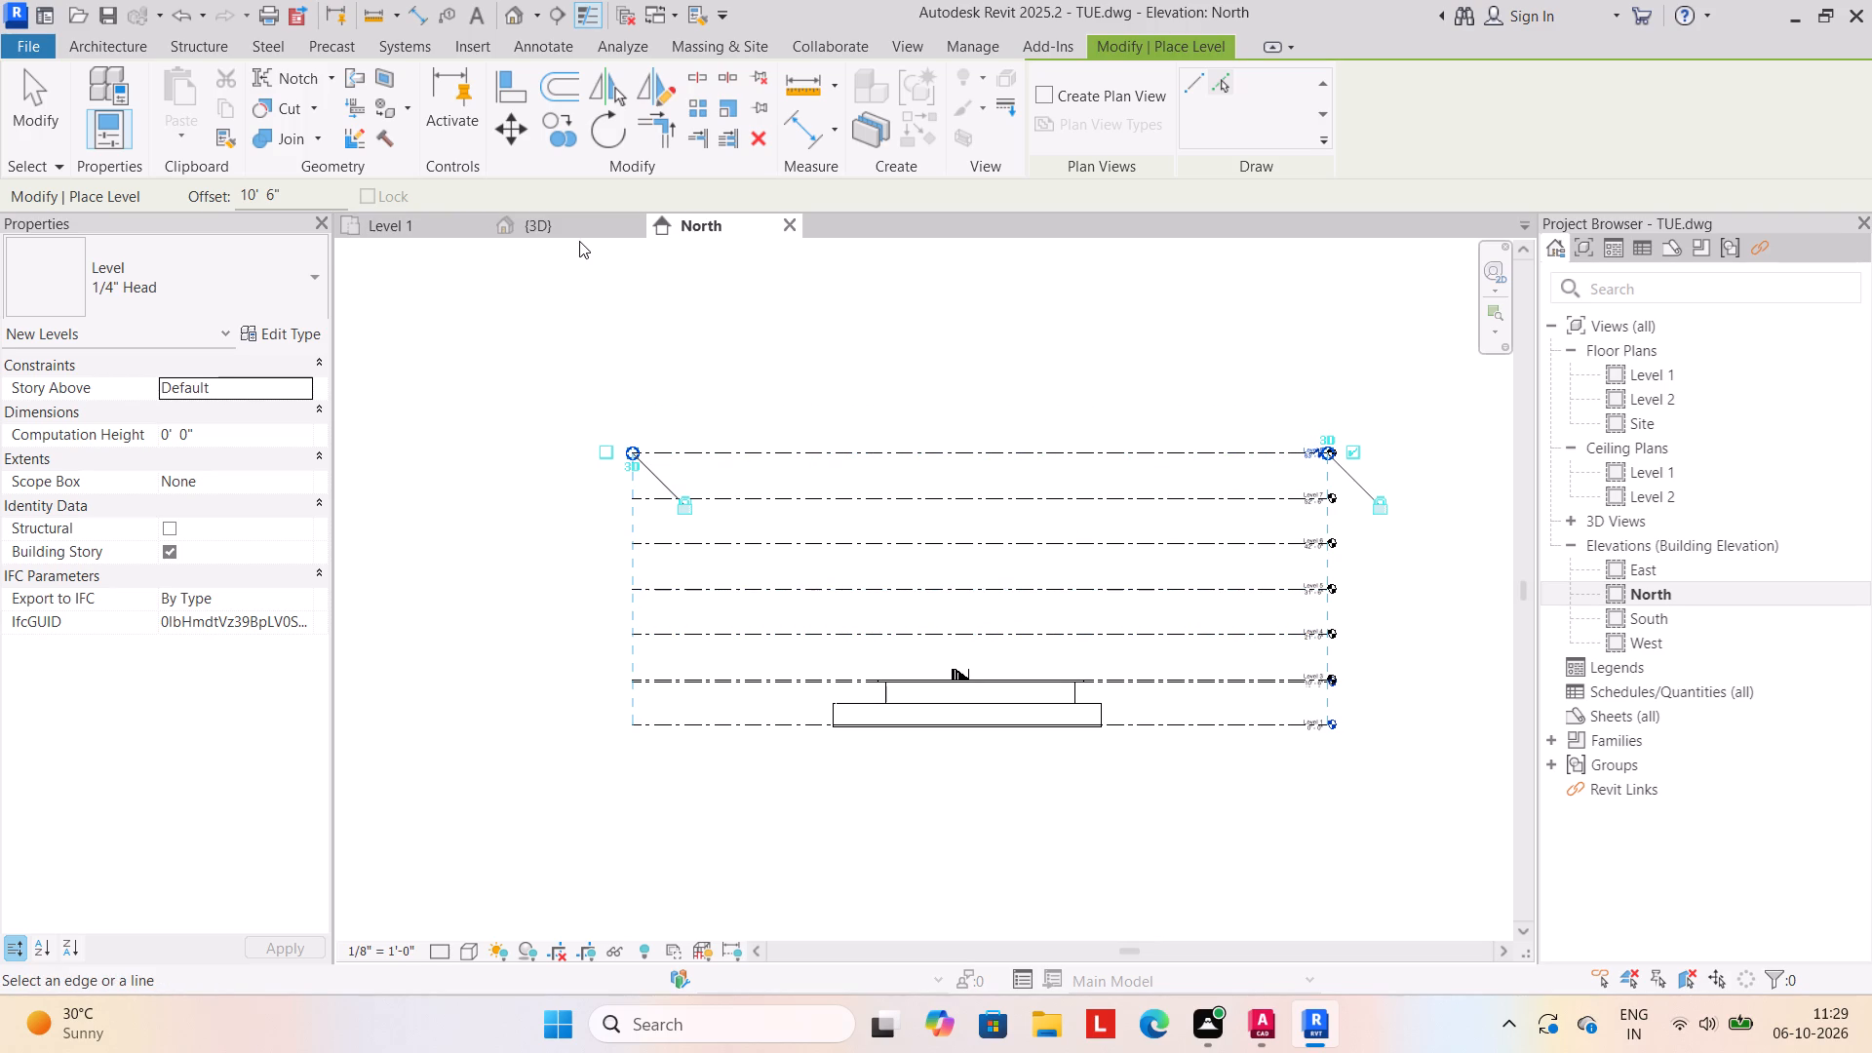
Switch to the 3D view of the building and bring up the view-related commands.
left_click(551, 227)
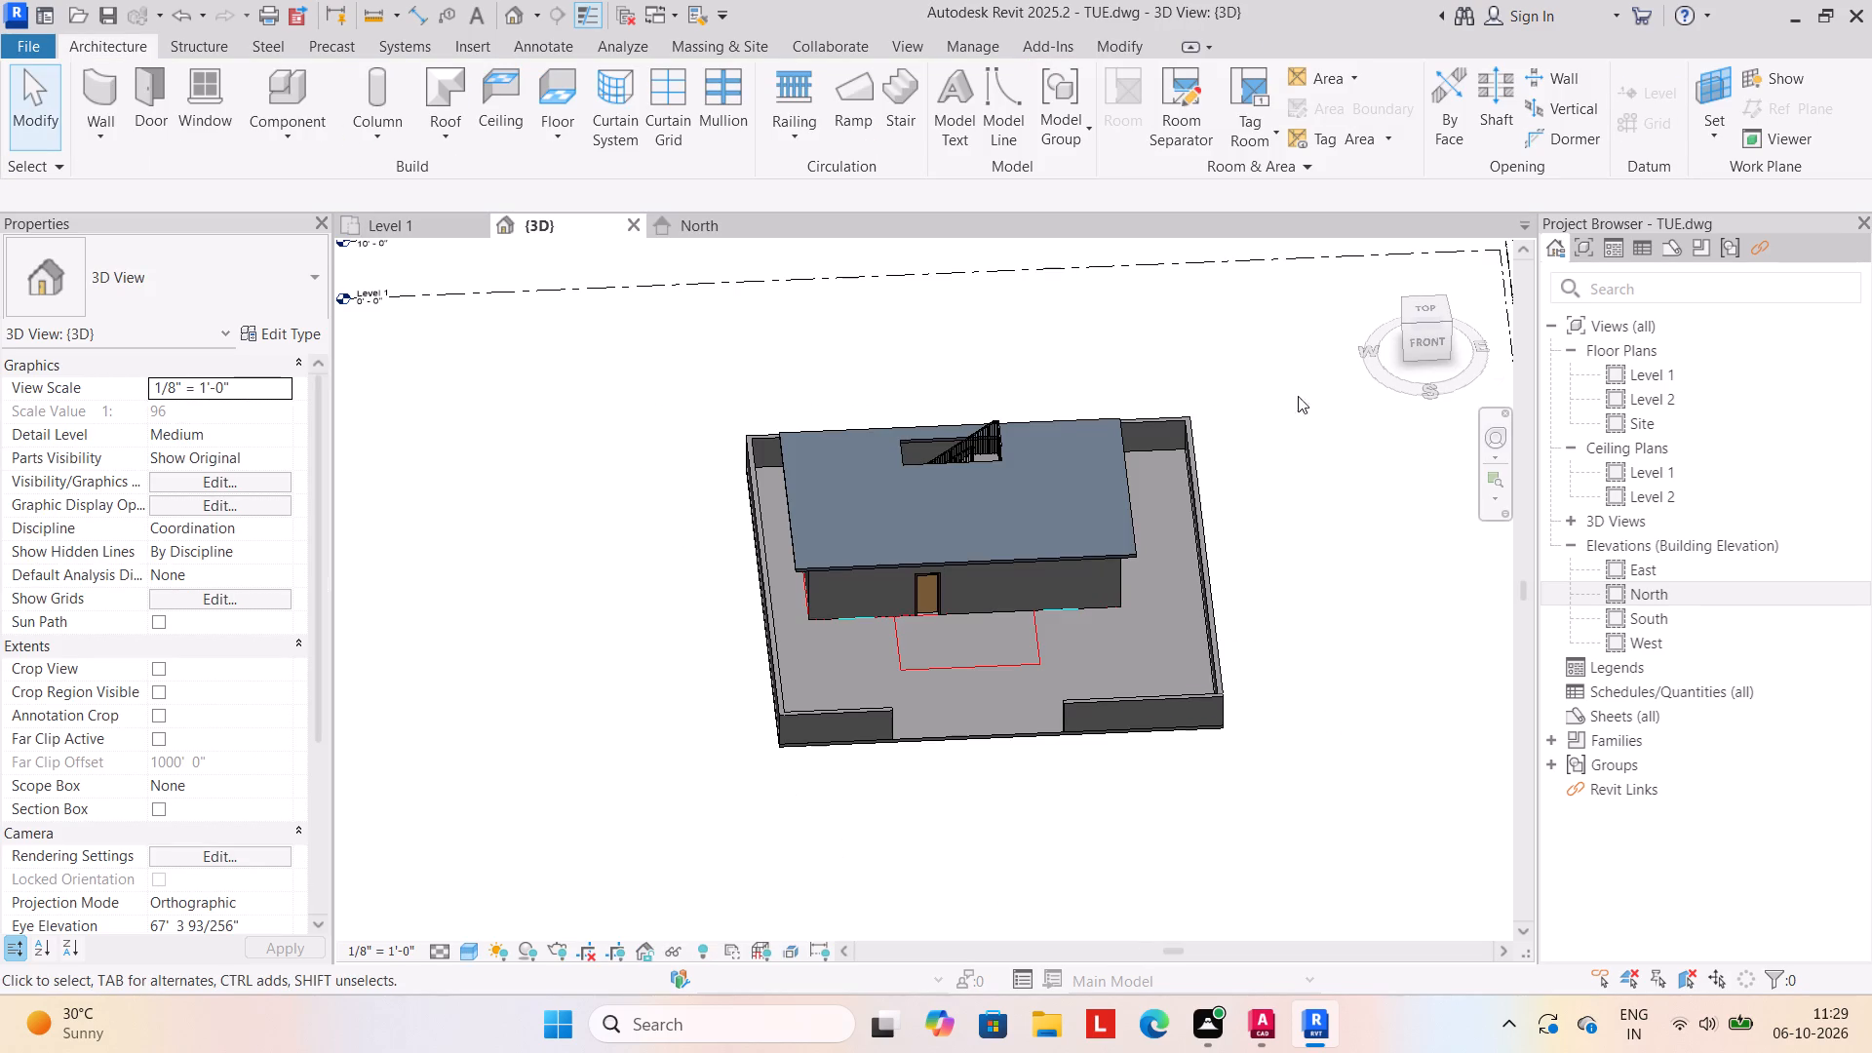
left_click(896, 42)
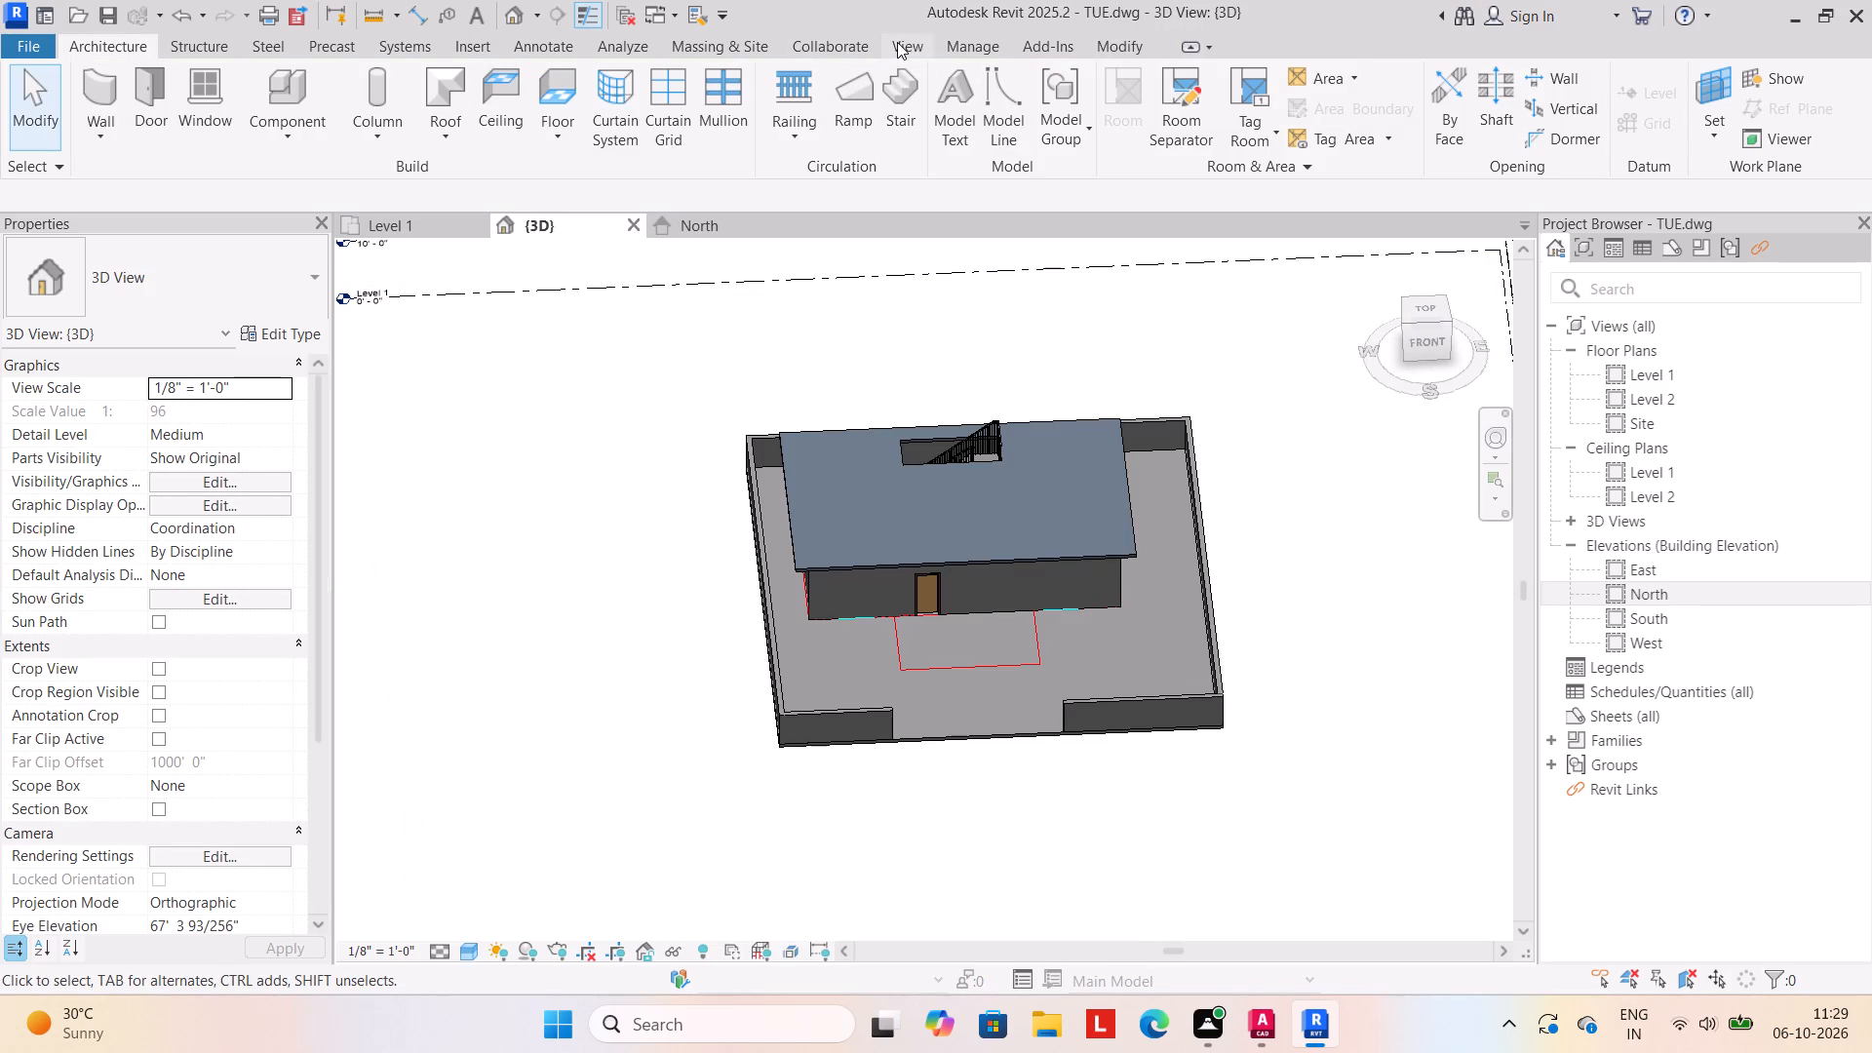
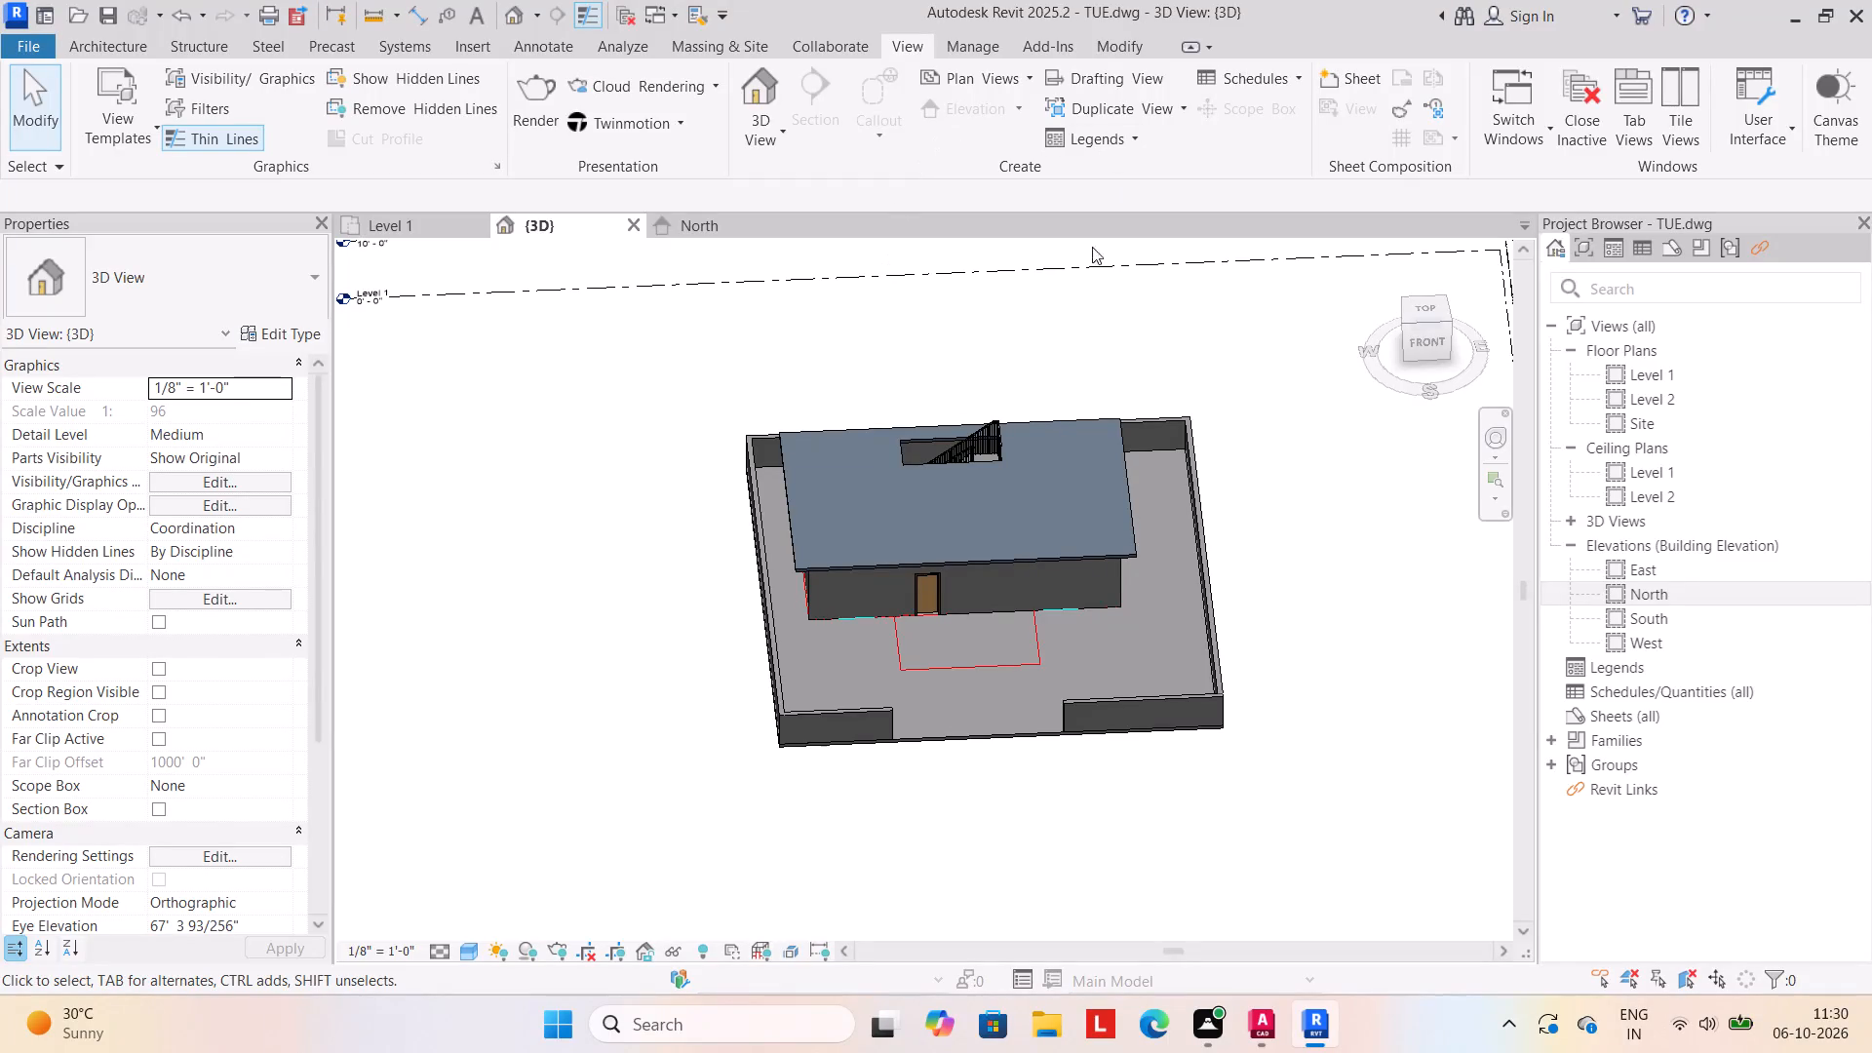
Create floor plan views for Levels 3 through 8, and close the Level 8 plan to return to the 3D view.
left_click(1029, 76)
left_click(1017, 114)
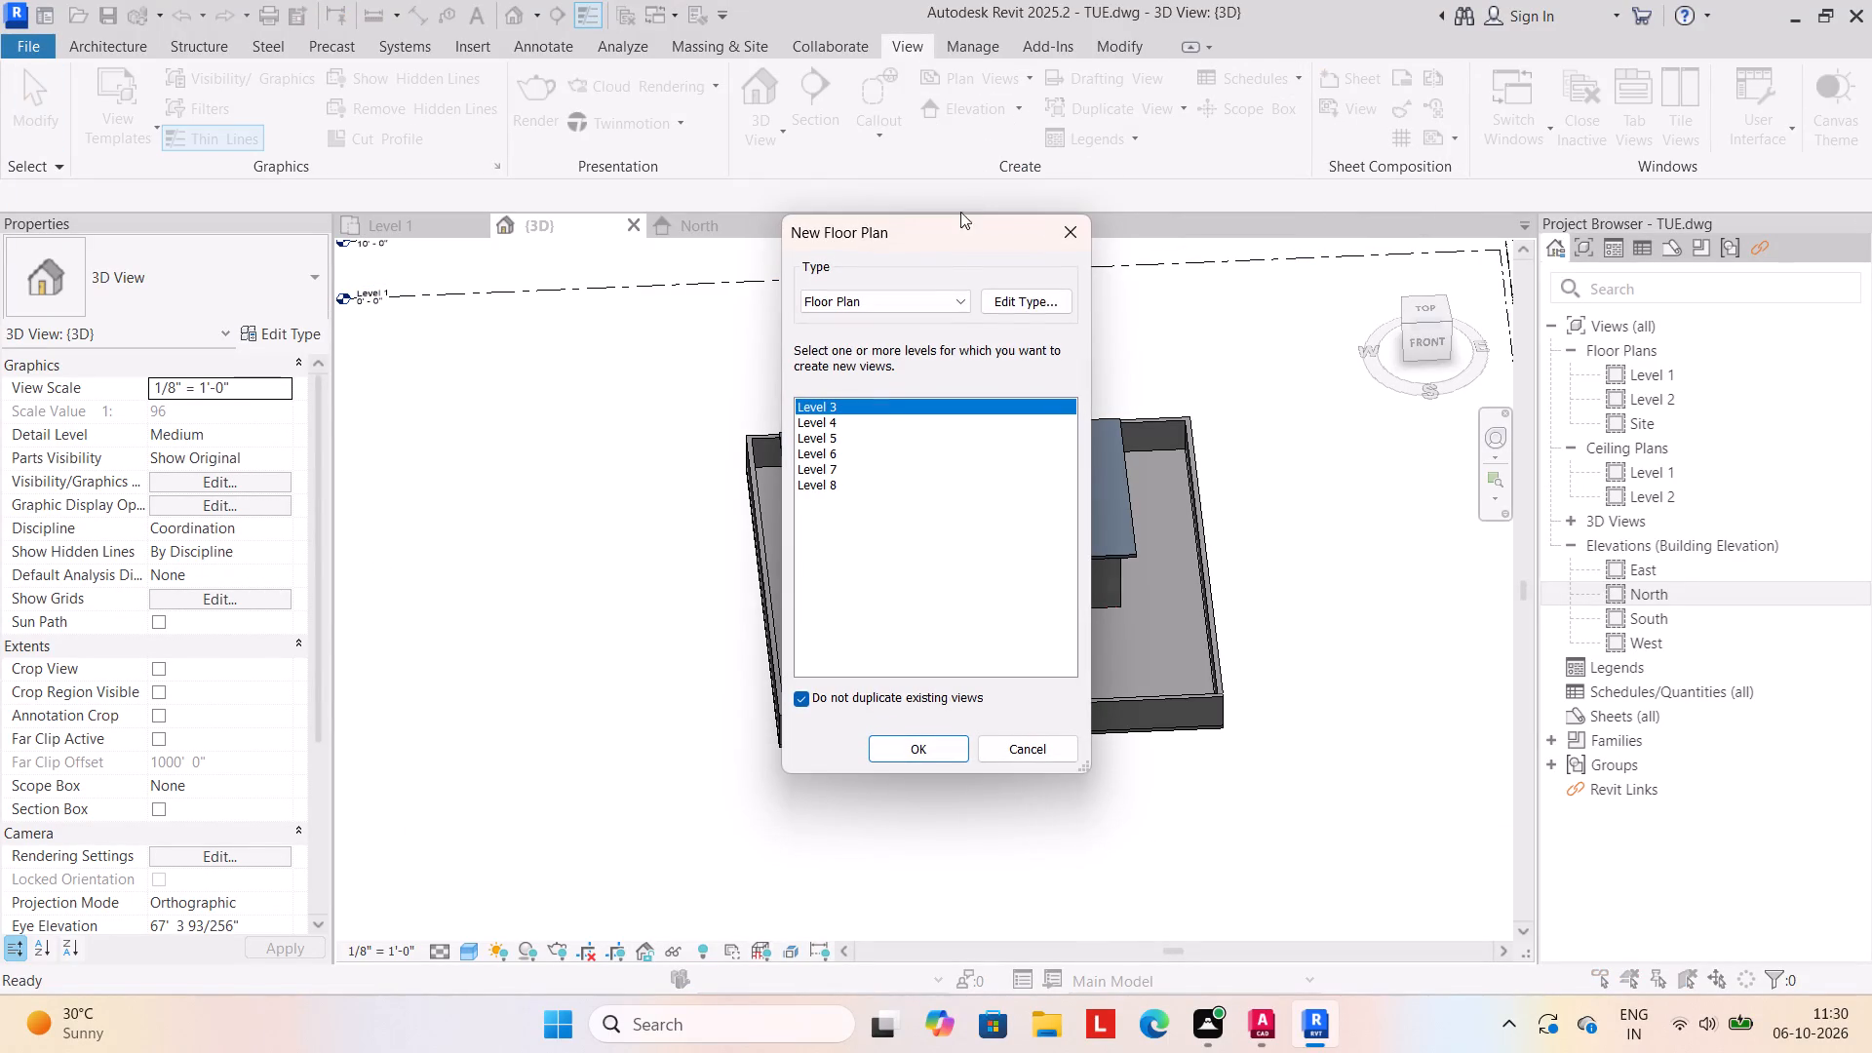
middle_click_drag(890, 414, 882, 448, "ctrl")
middle_click_drag(882, 448, 871, 493, "ctrl")
left_click_drag(862, 410, 854, 550)
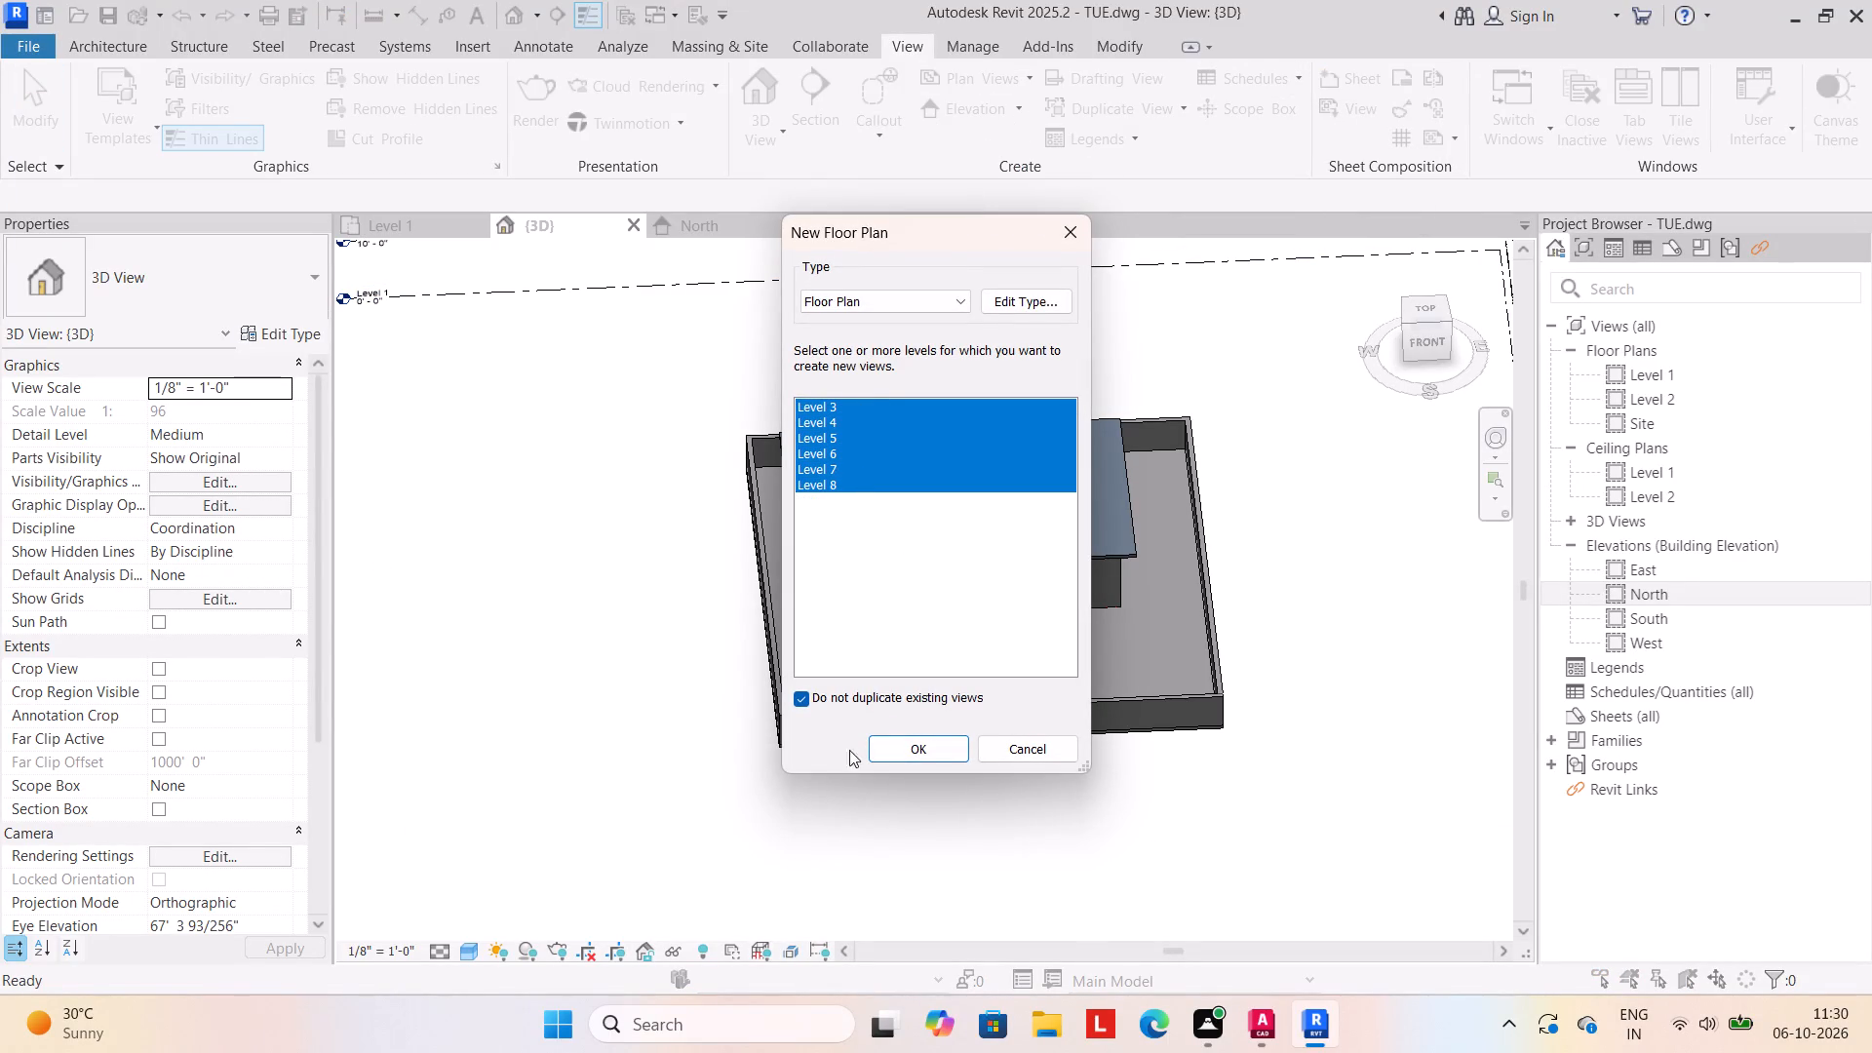
left_click(916, 746)
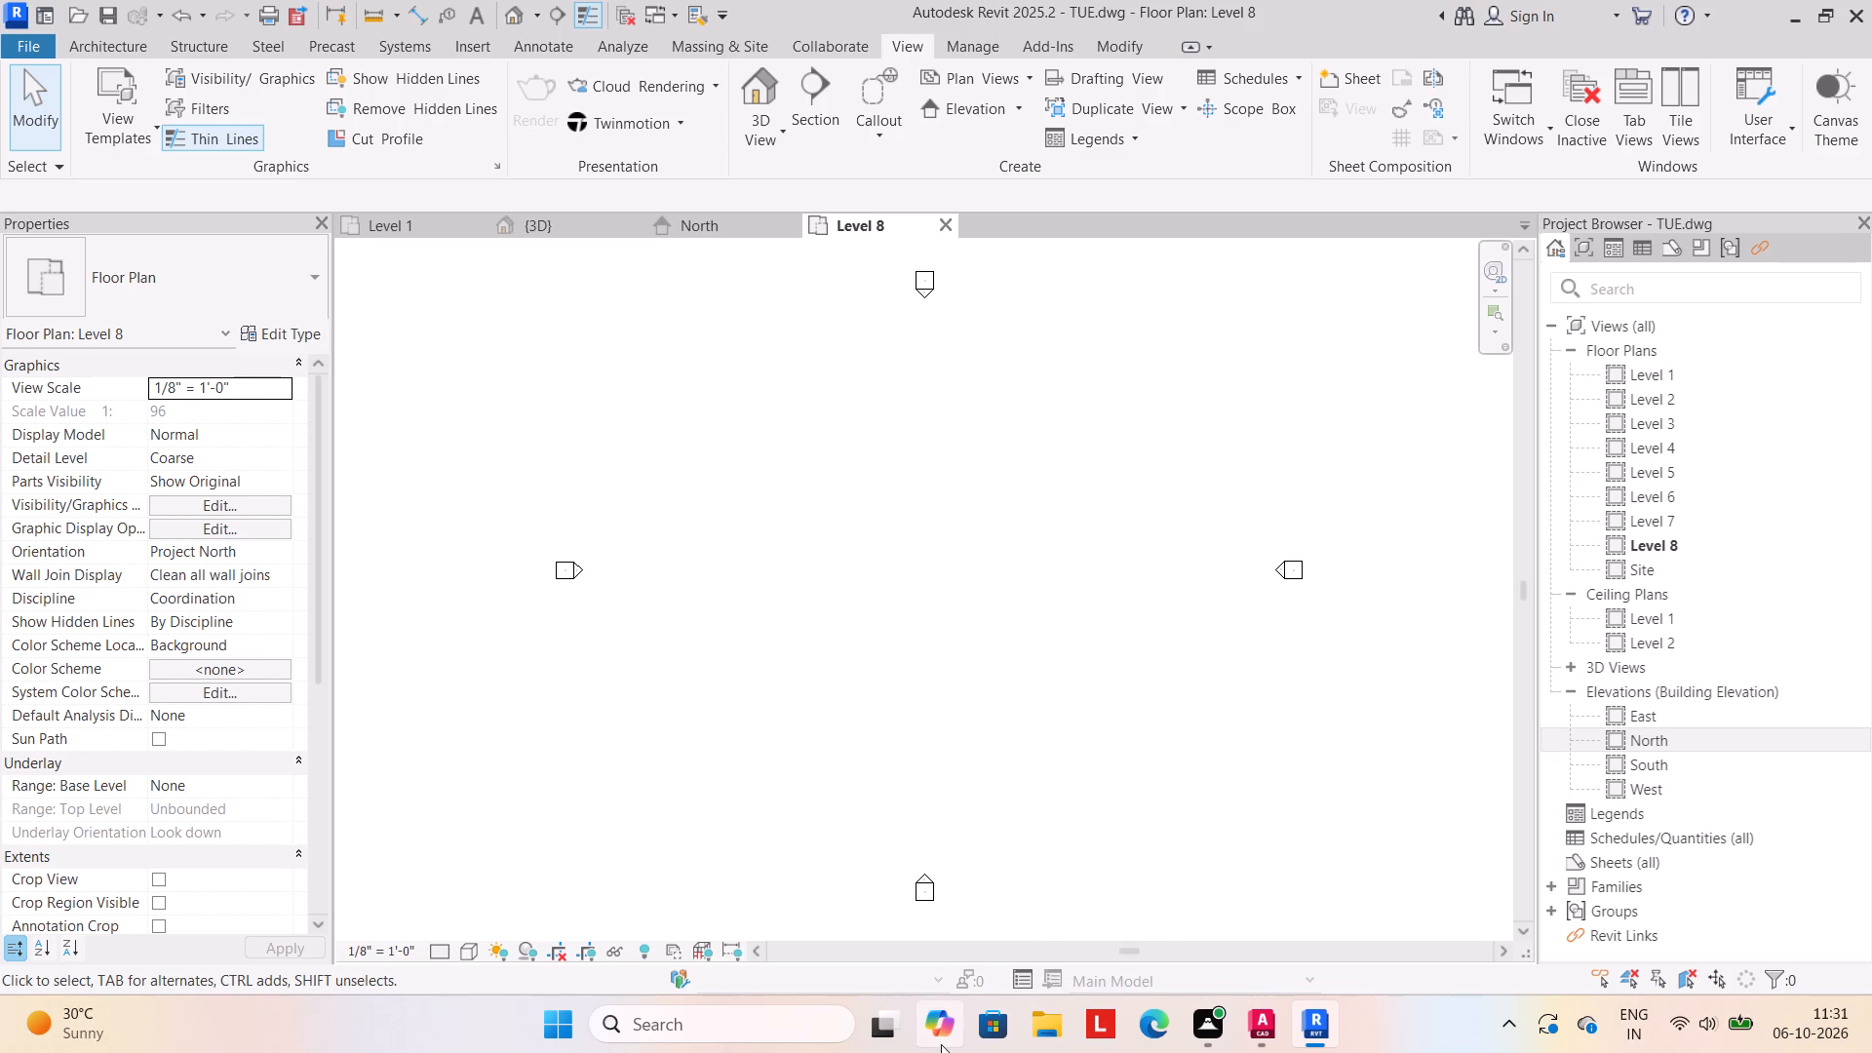
left_click(948, 226)
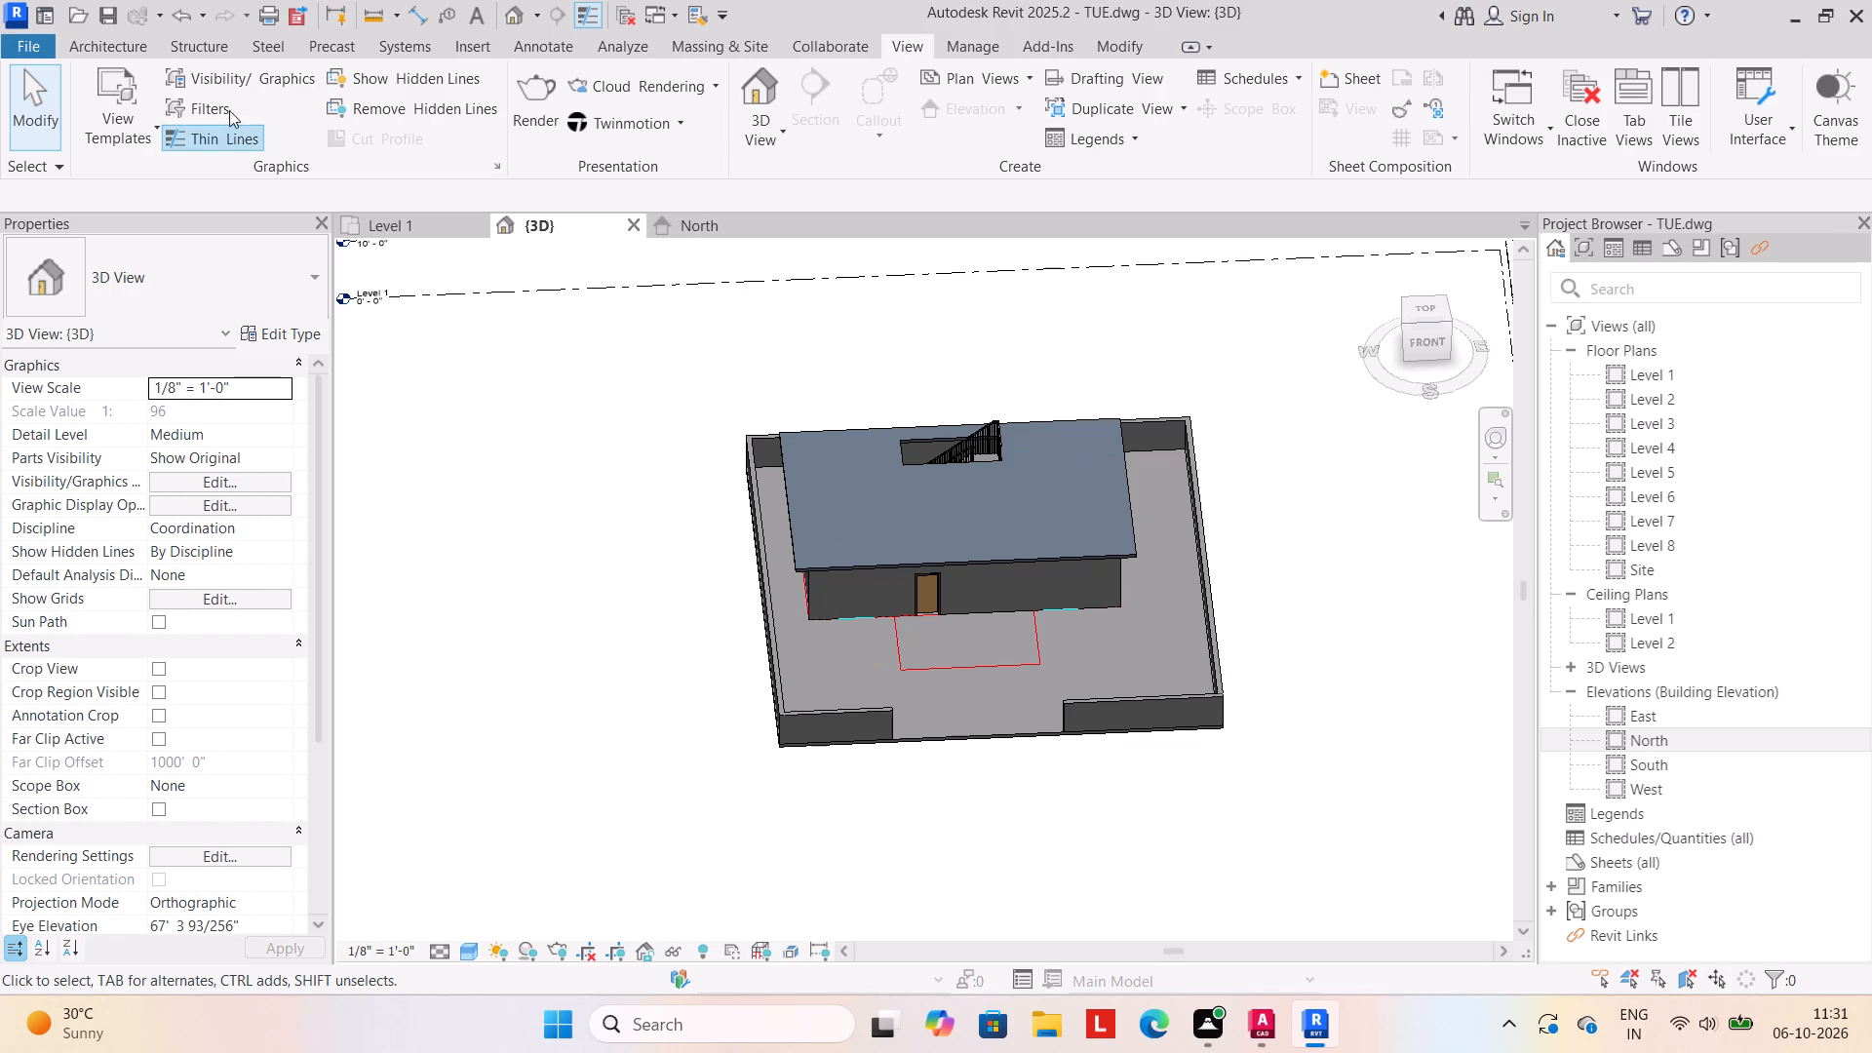
Load the Gate_davinder_11707.0001 component family from the Gate folder and try it at the front boundary wall opening.
left_click(101, 44)
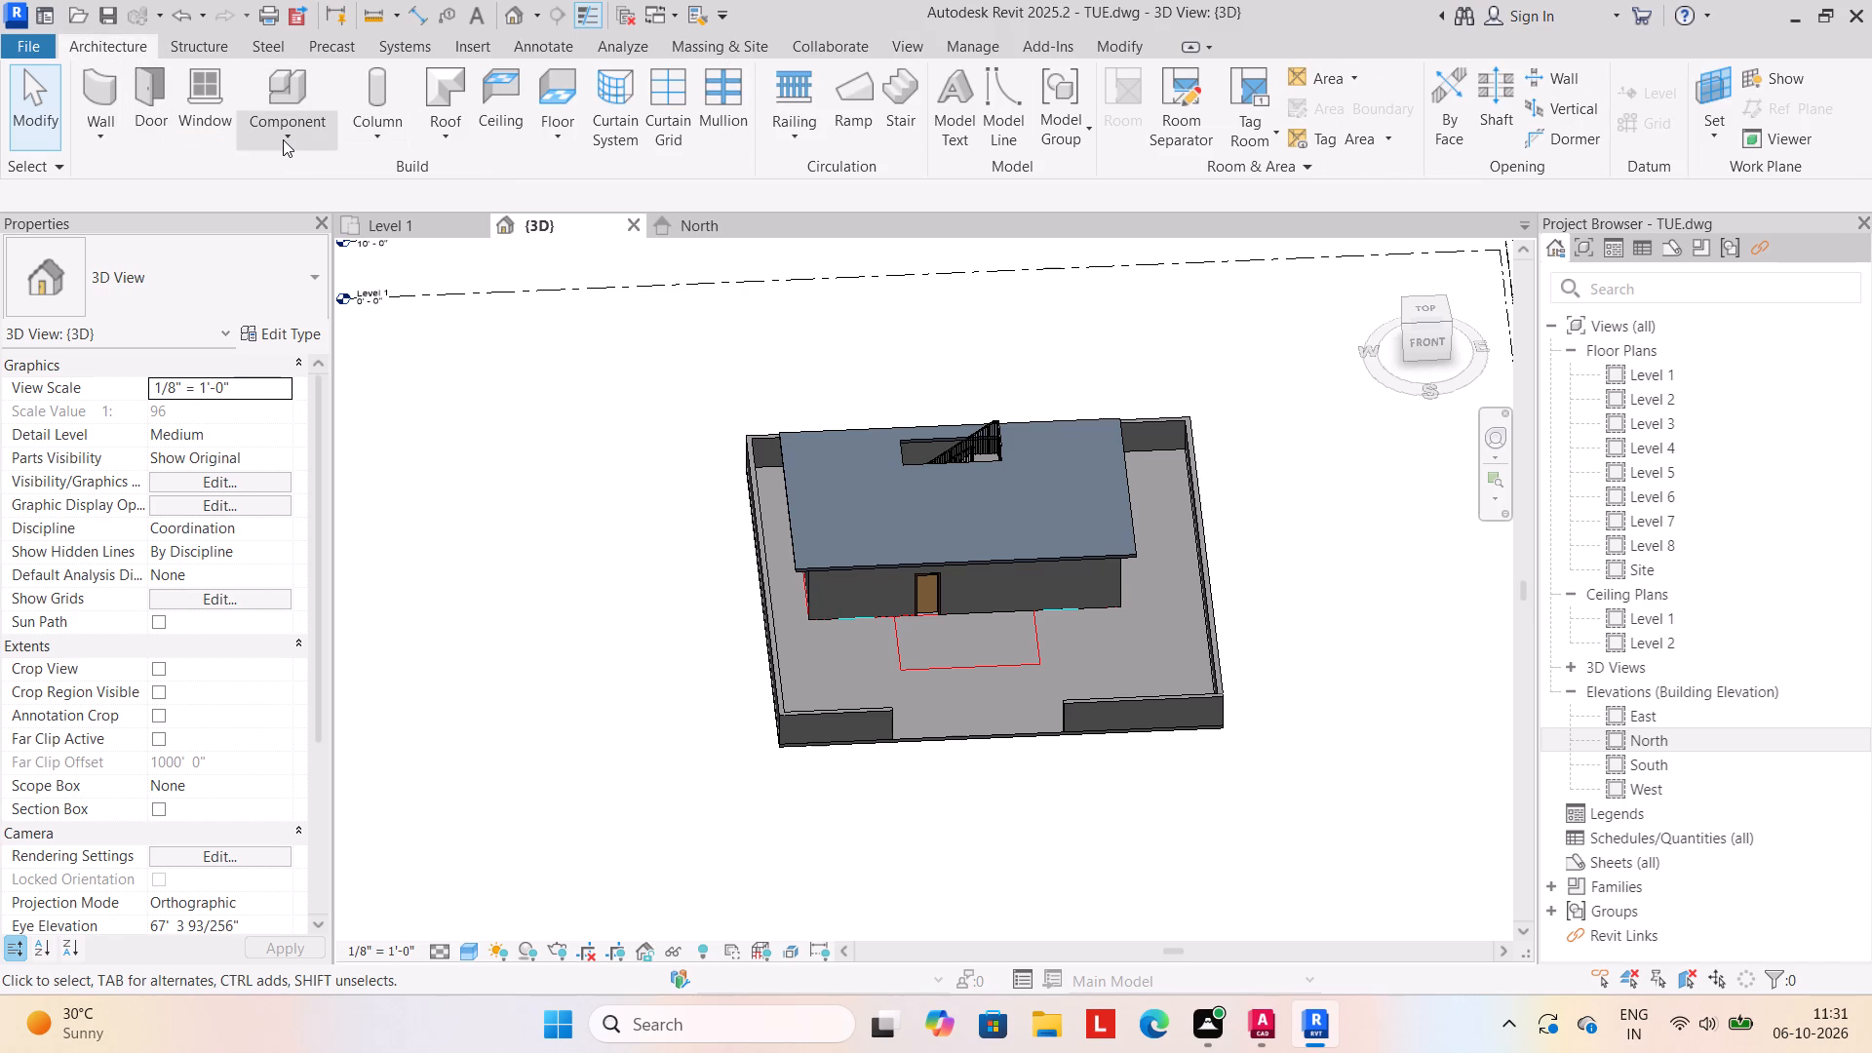
left_click(283, 139)
left_click(300, 181)
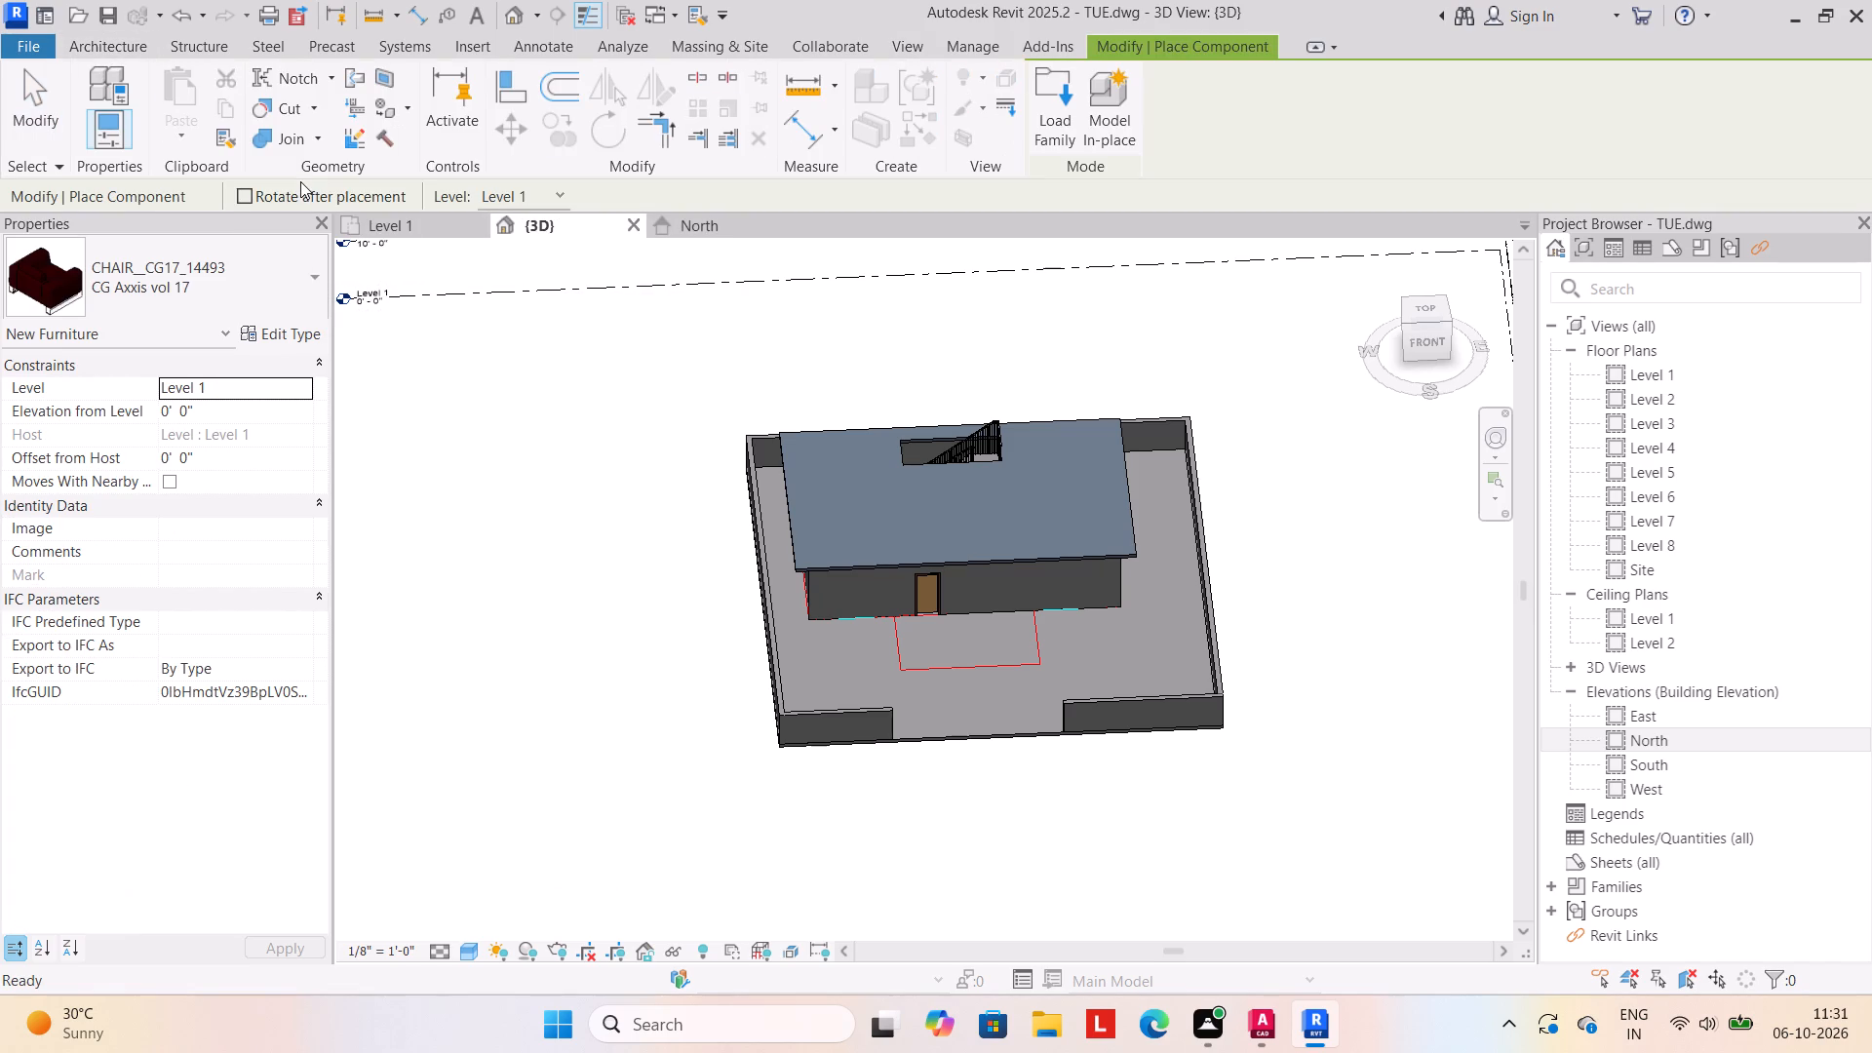
left_click(1062, 111)
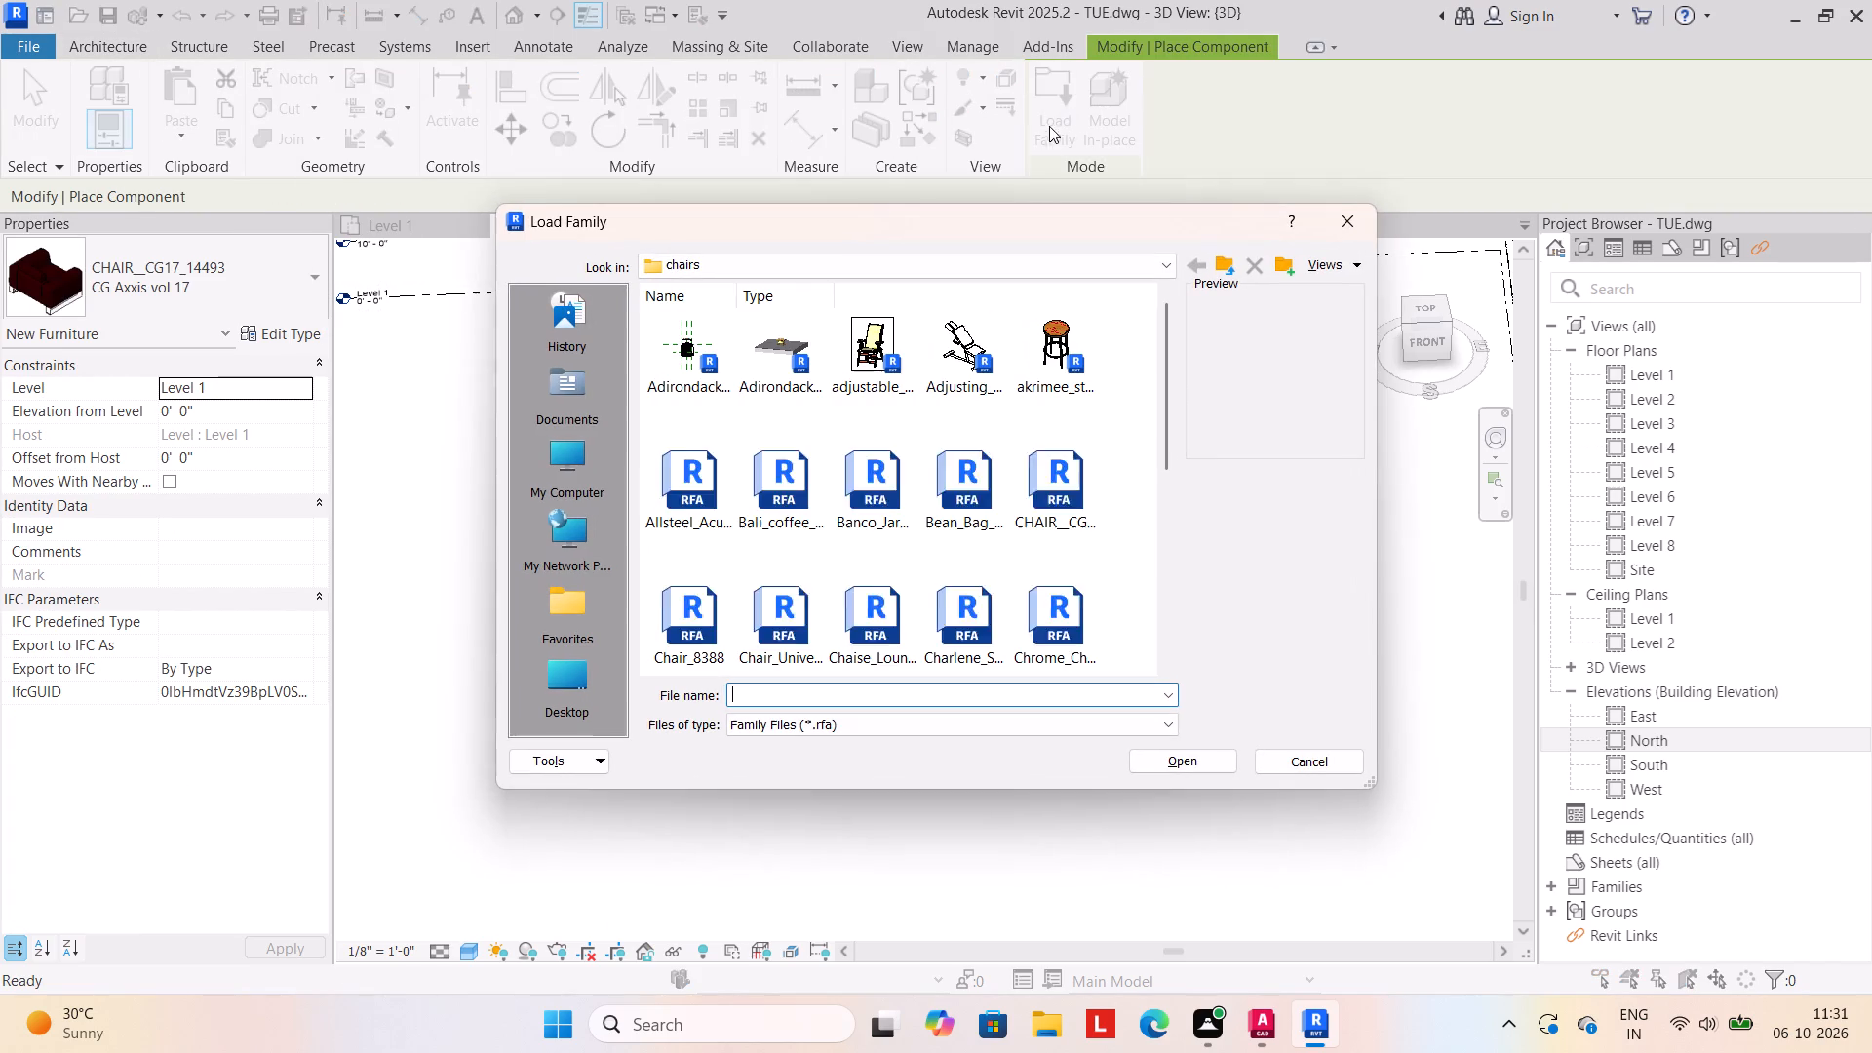
left_click(1217, 257)
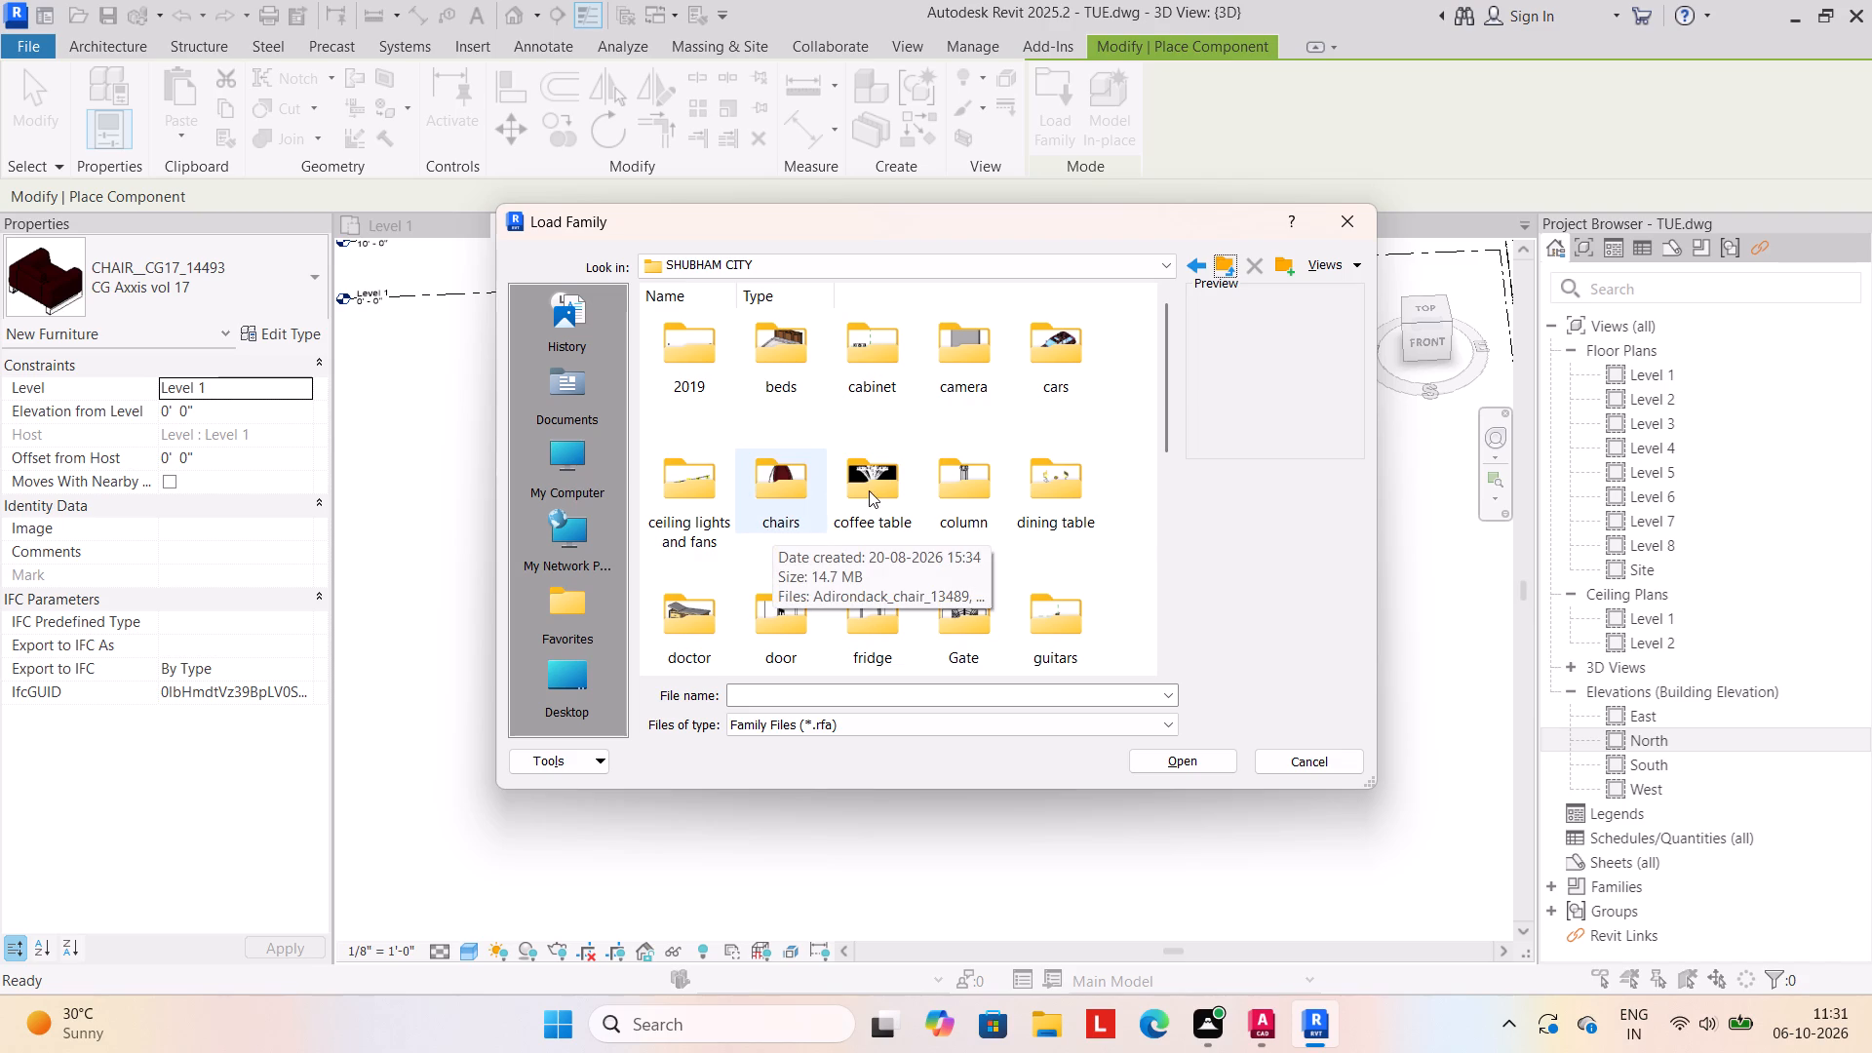
double_click(955, 617)
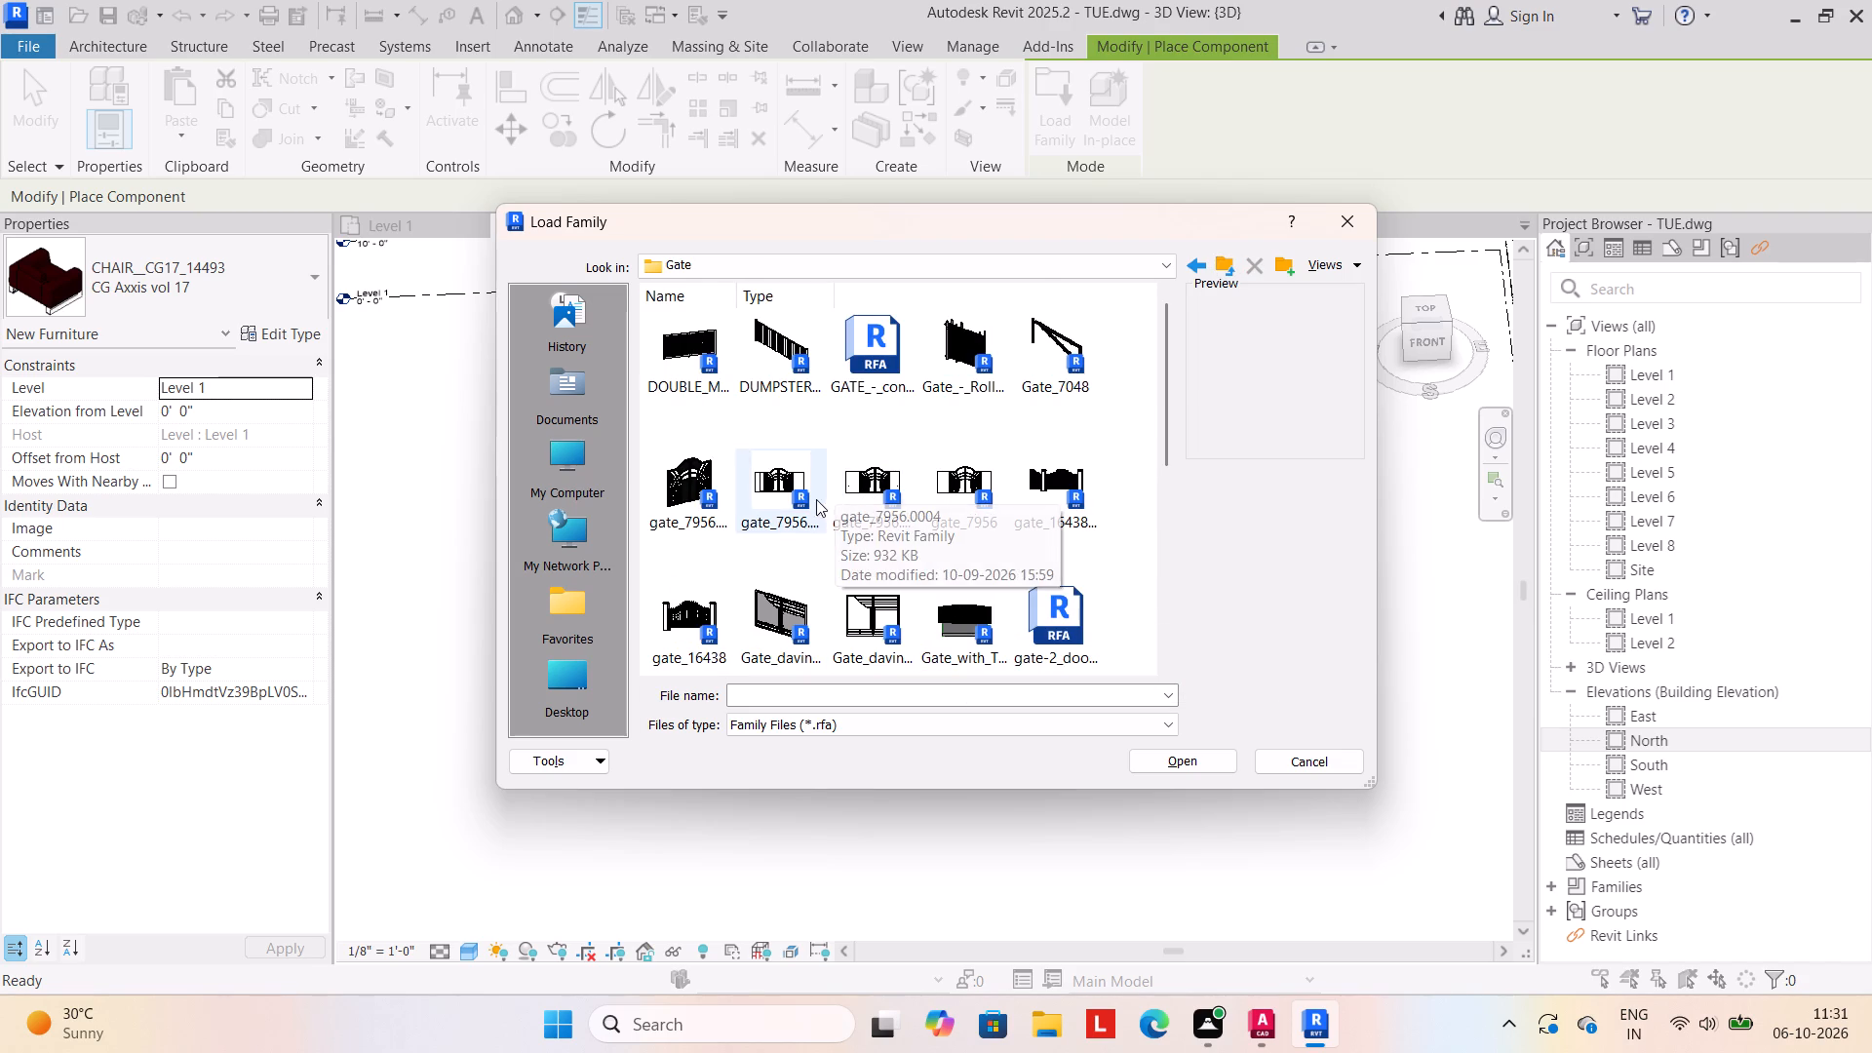
left_click(792, 611)
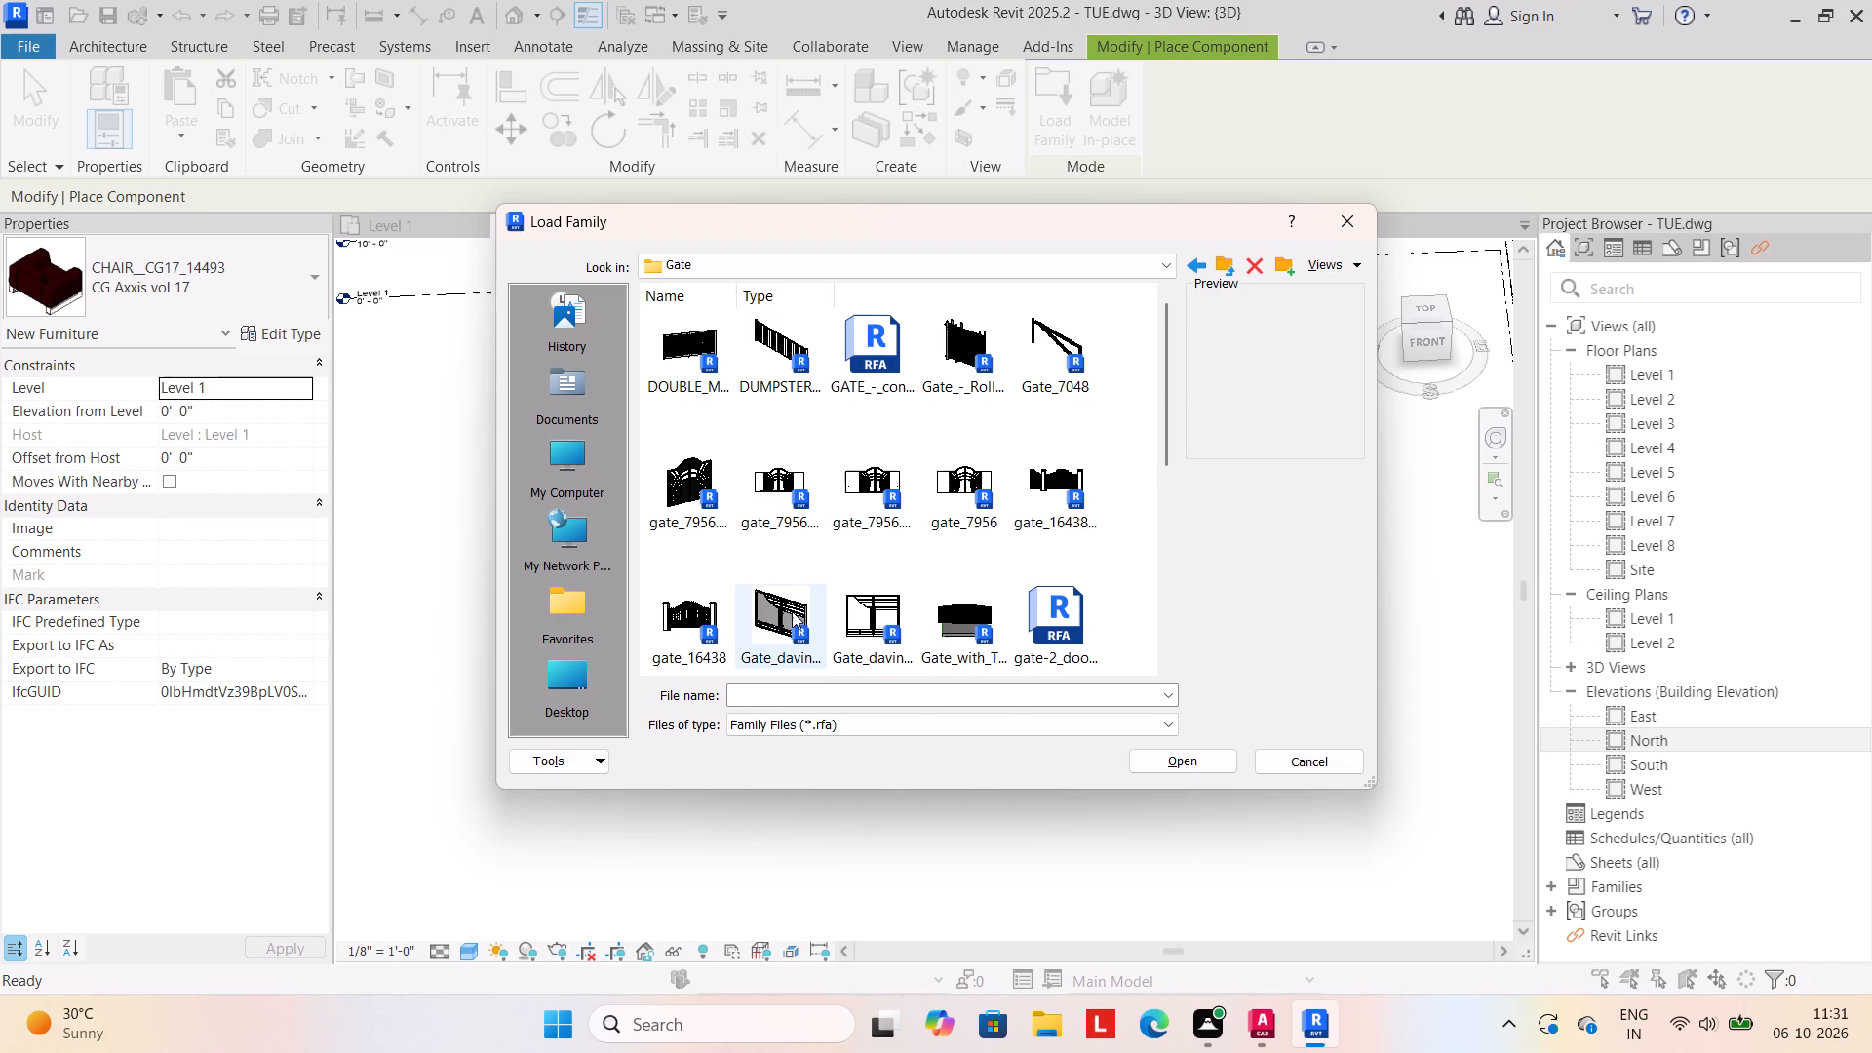
left_click(1170, 760)
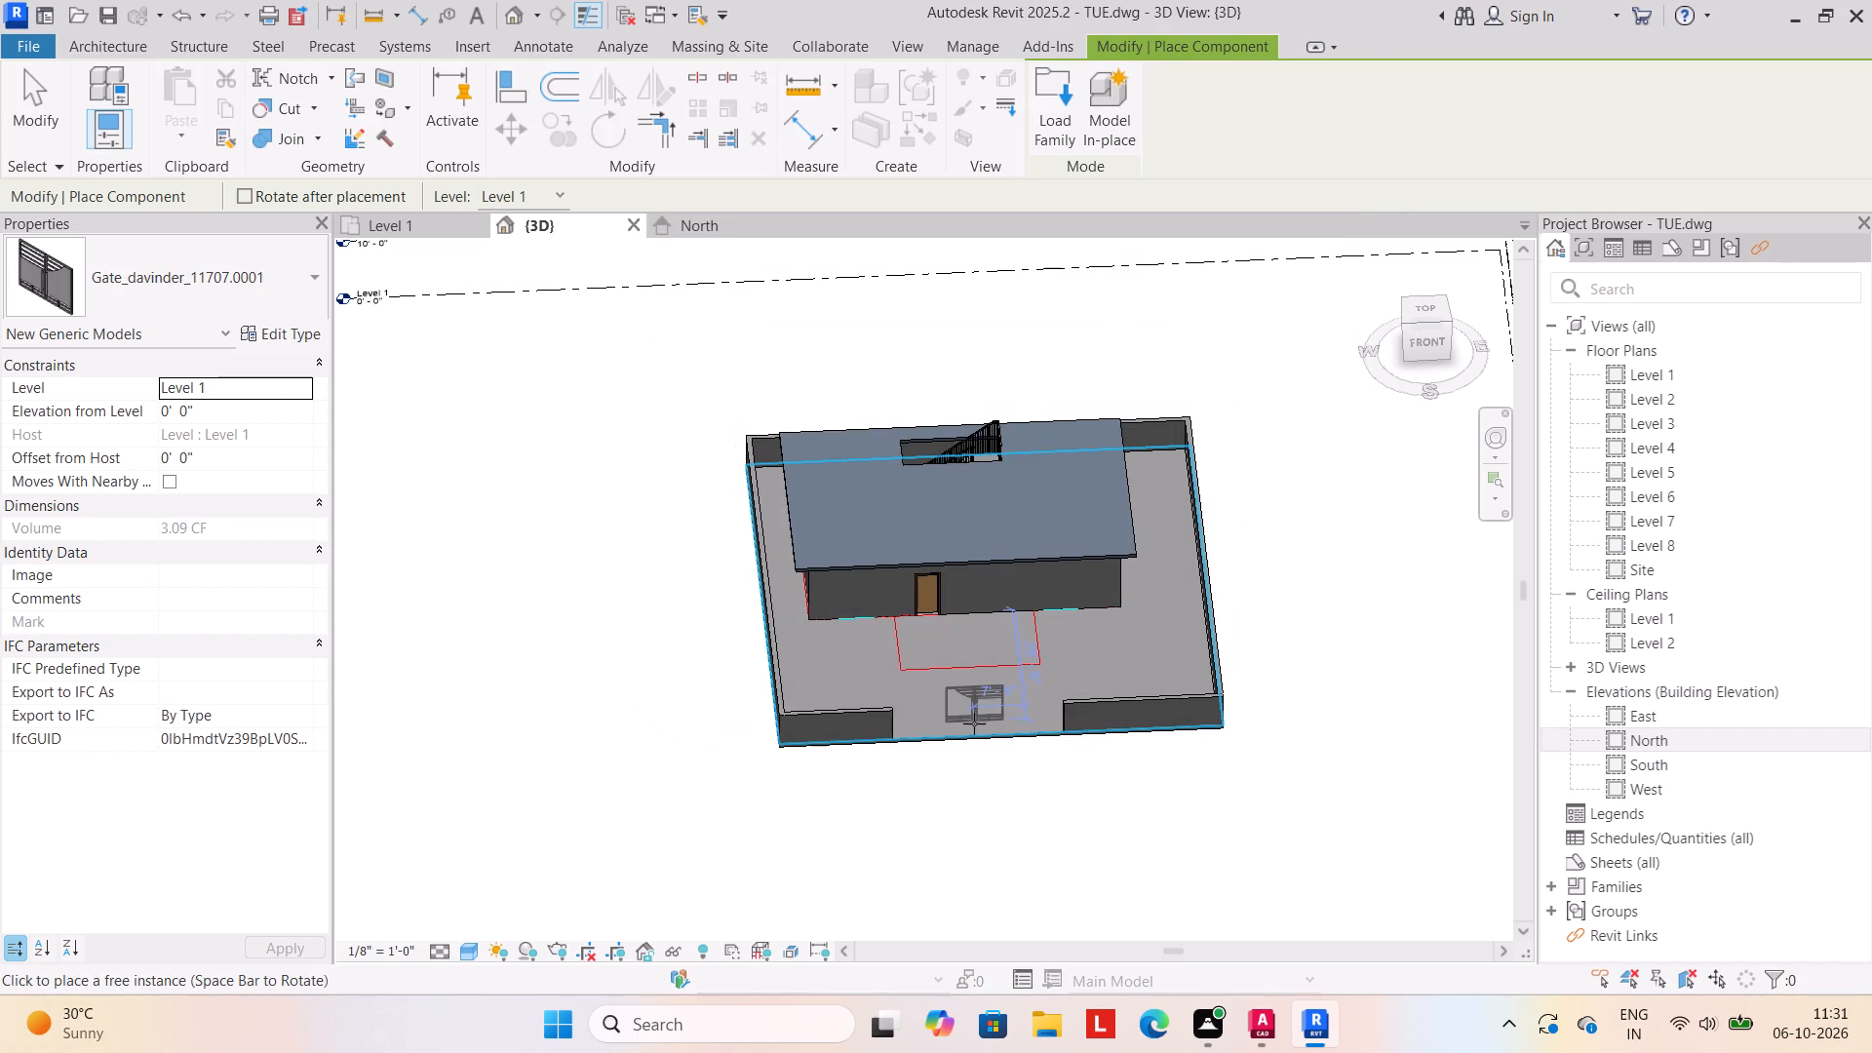
scroll(974, 733, "up", 4)
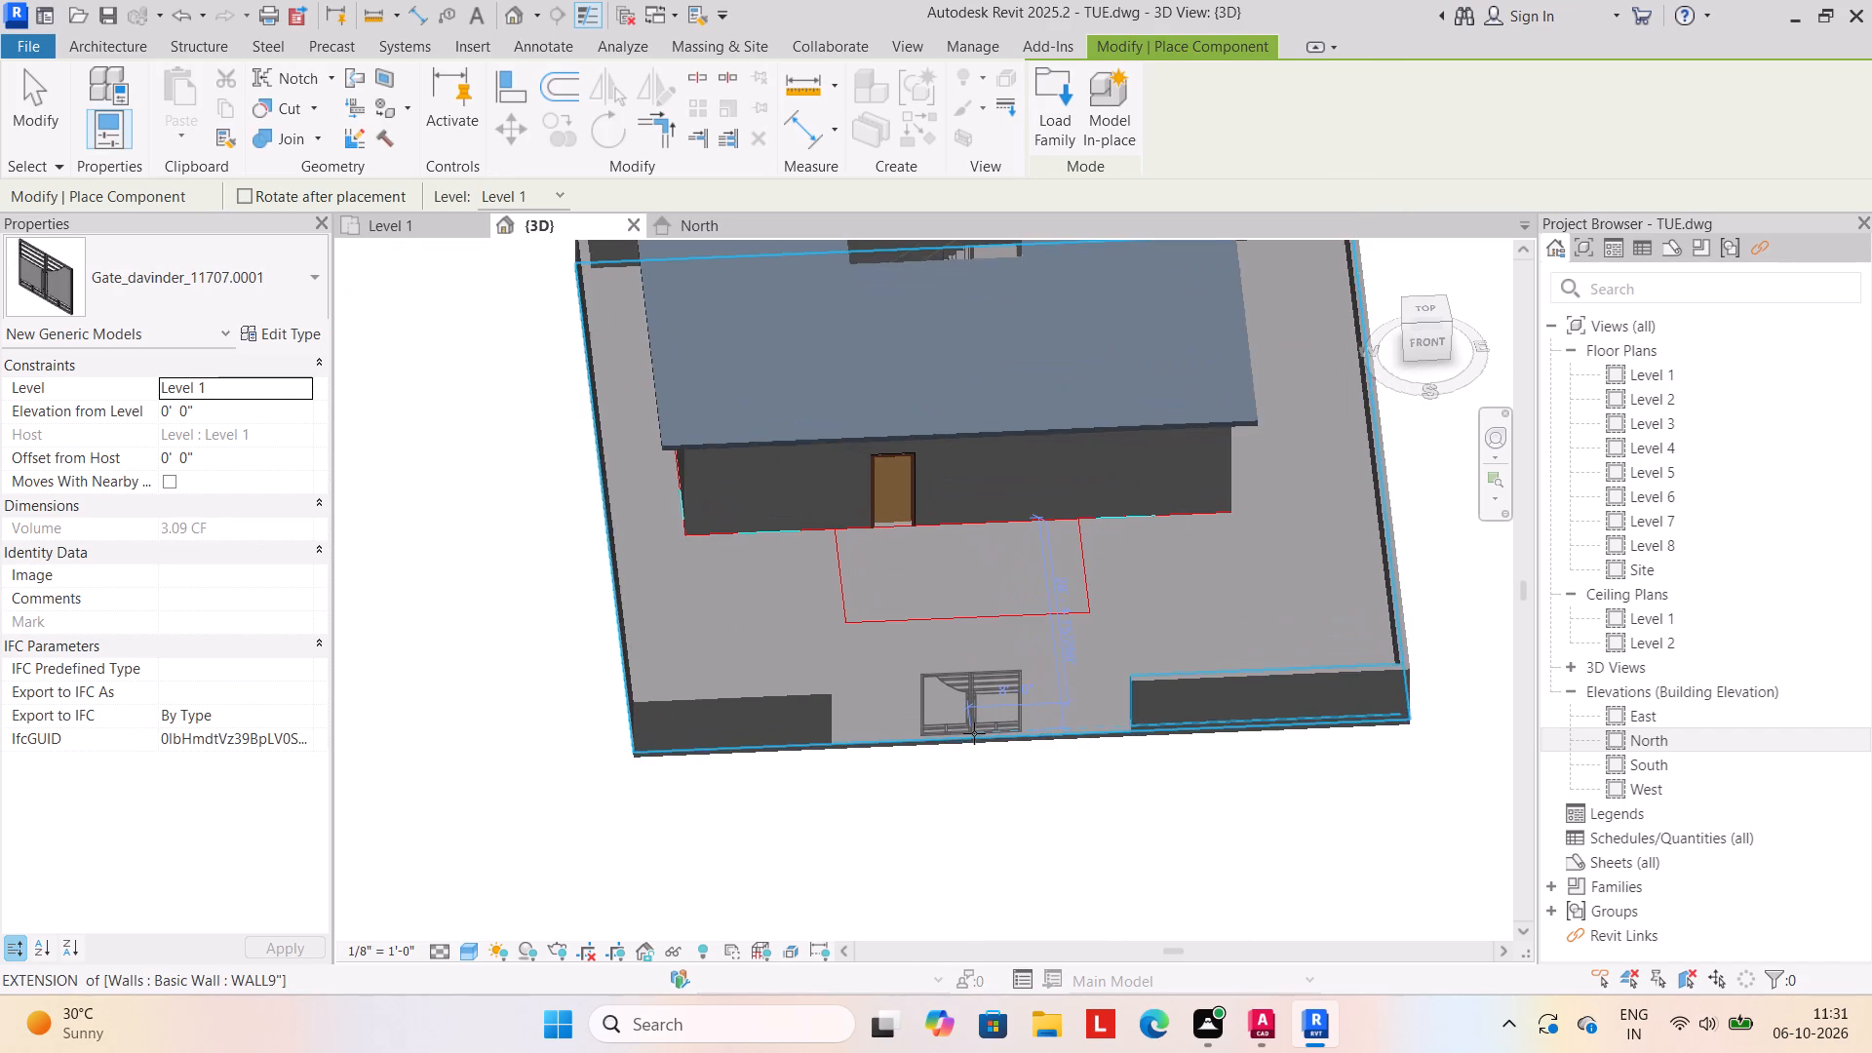
Load the gate_7956 family and place one gate on Level 1 in the front boundary wall opening.
left_click(1056, 122)
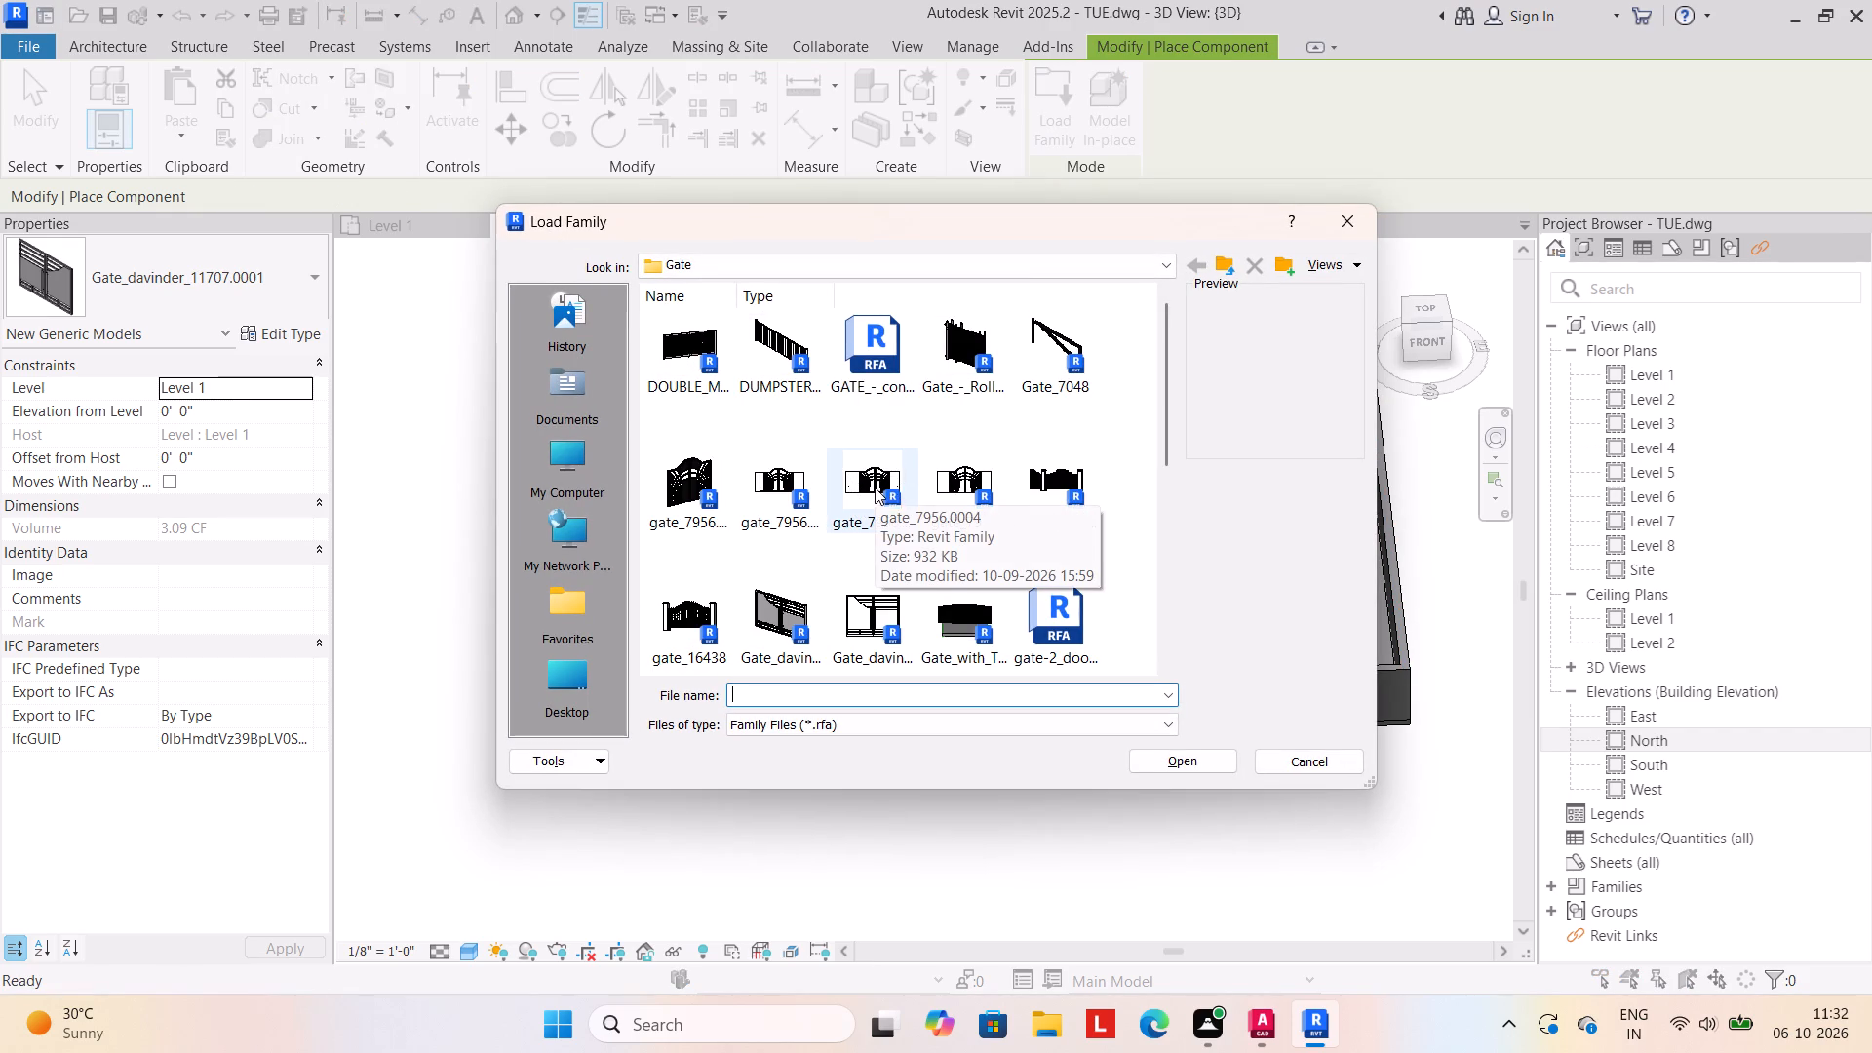
left_click(956, 482)
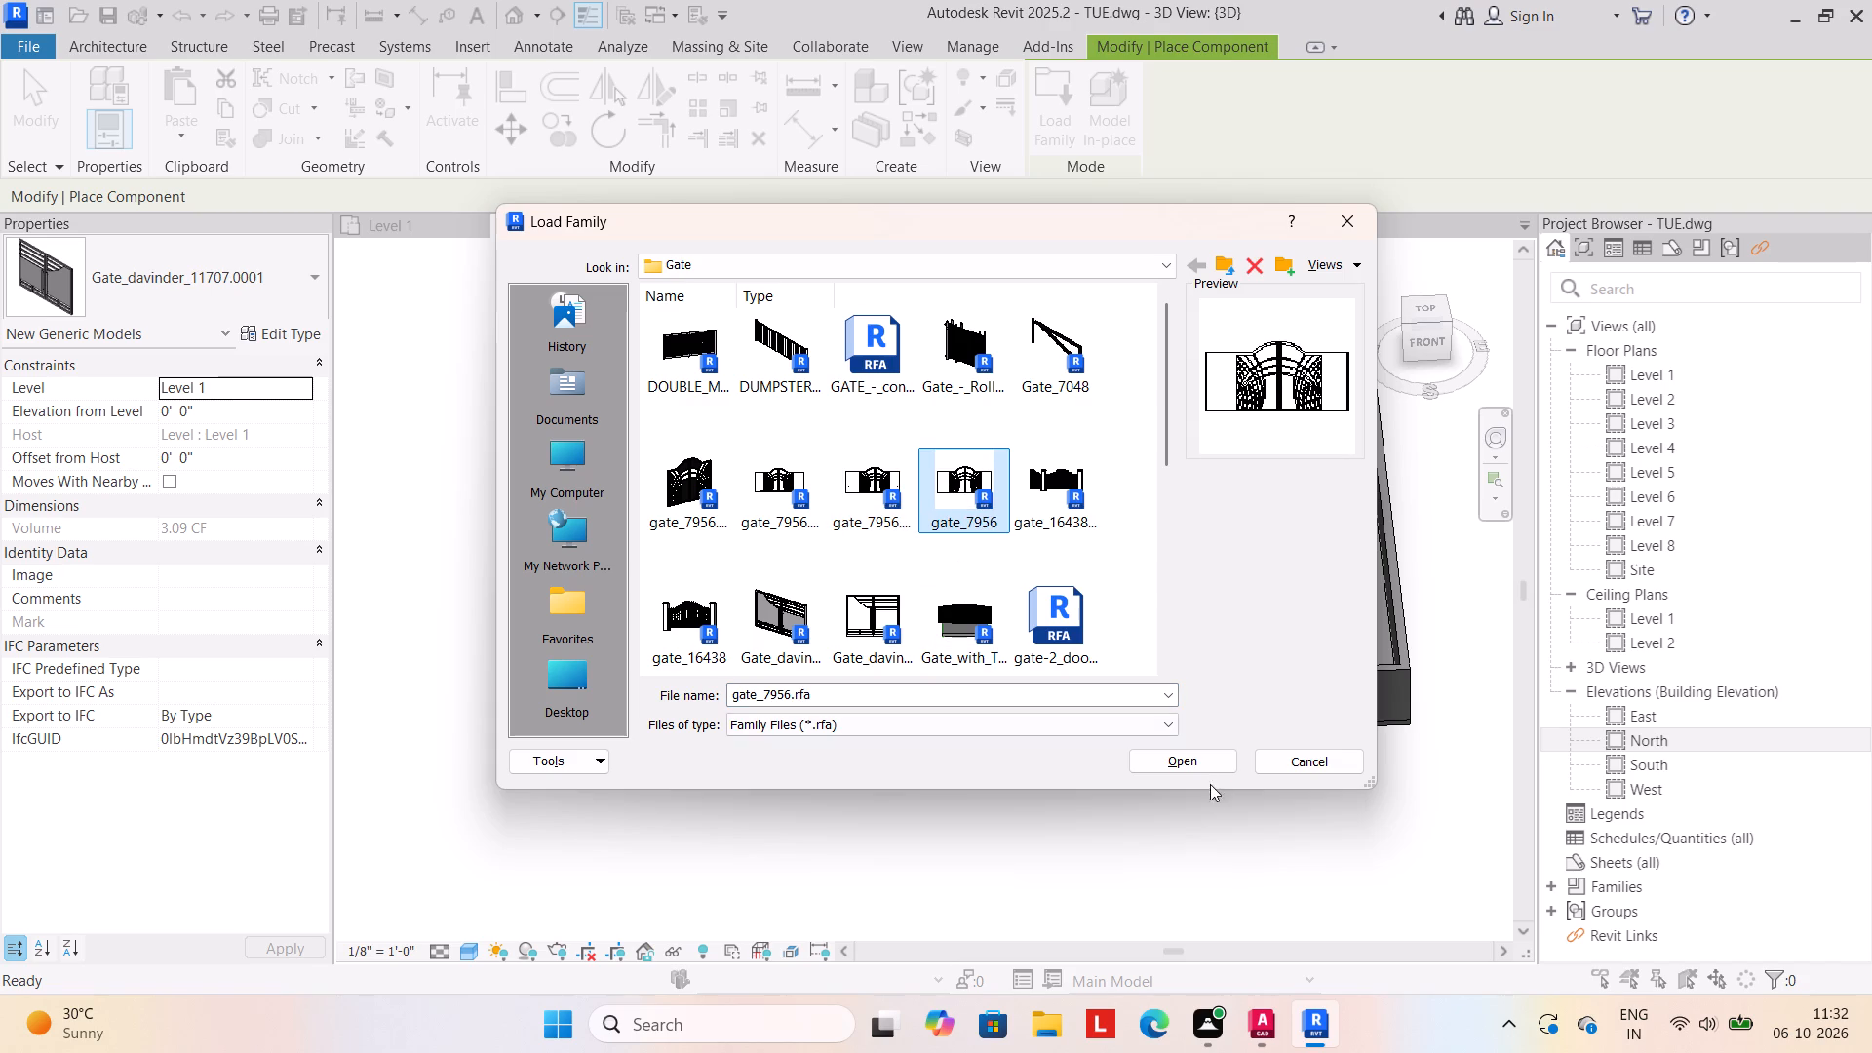
left_click(1182, 753)
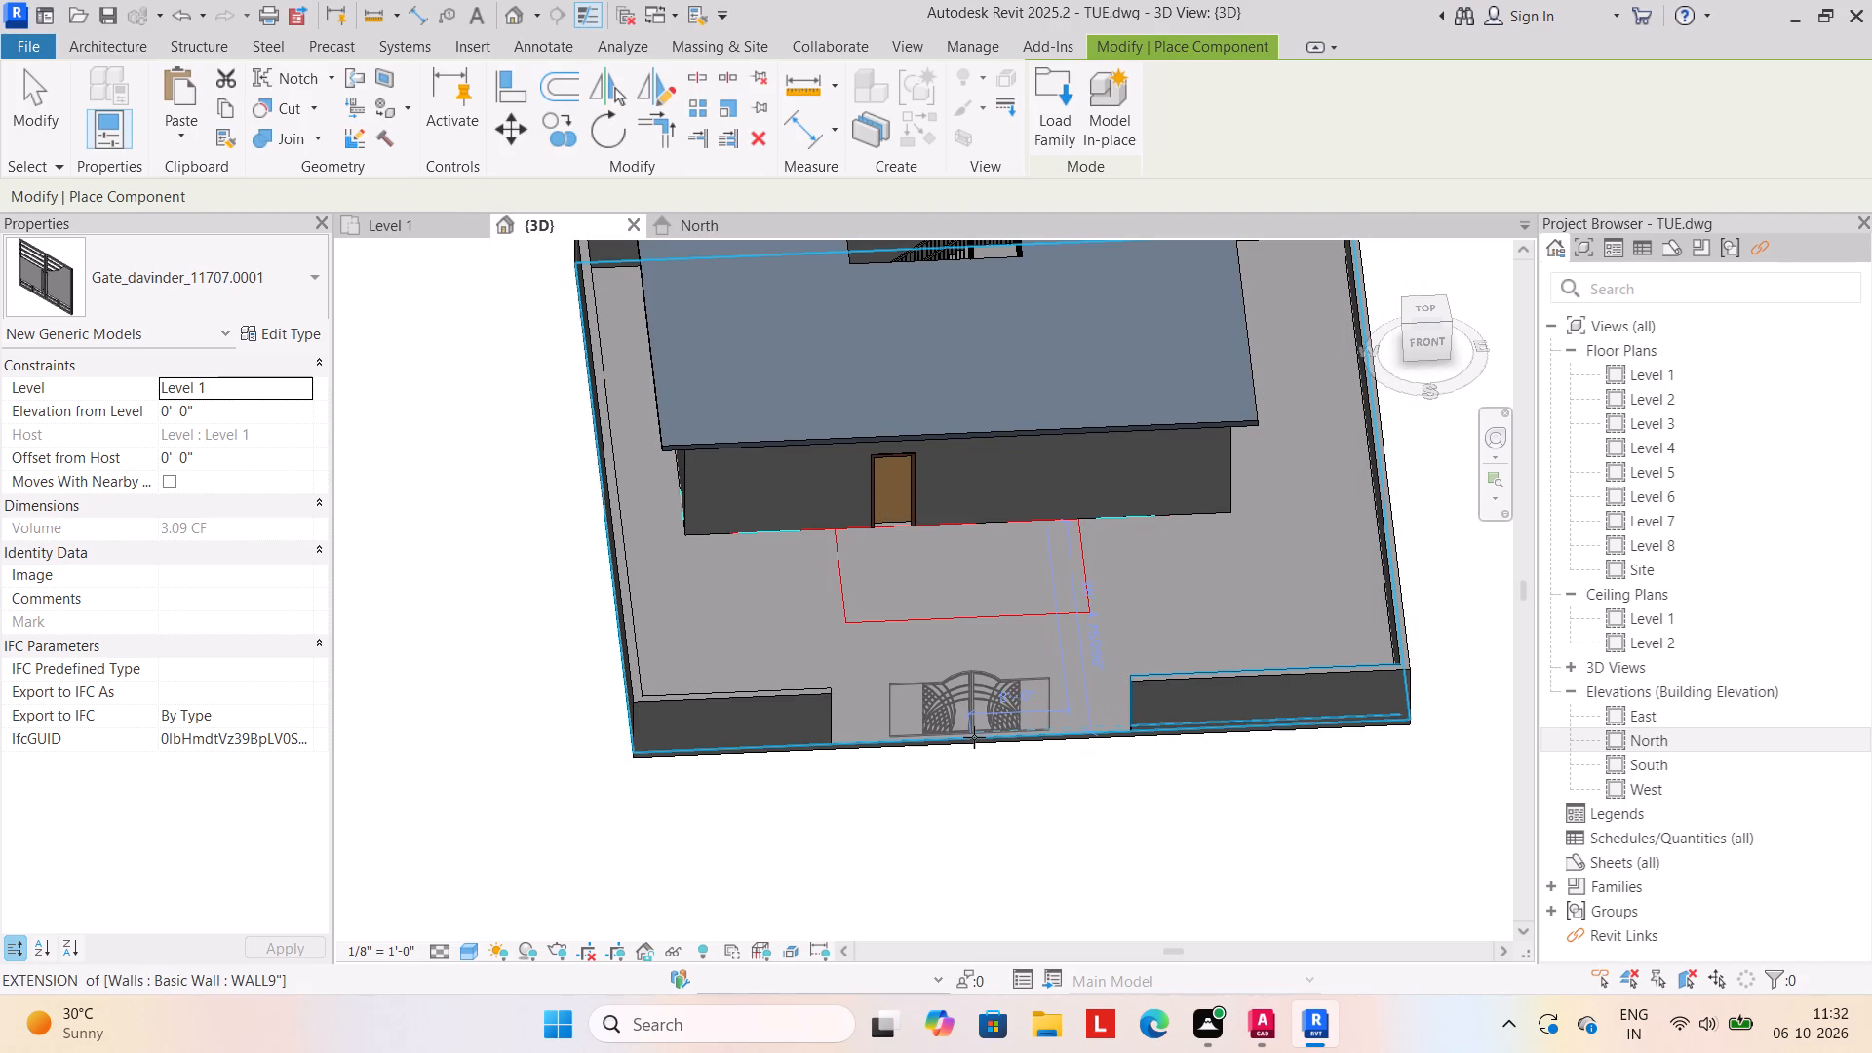
scroll(974, 740, "up", 4)
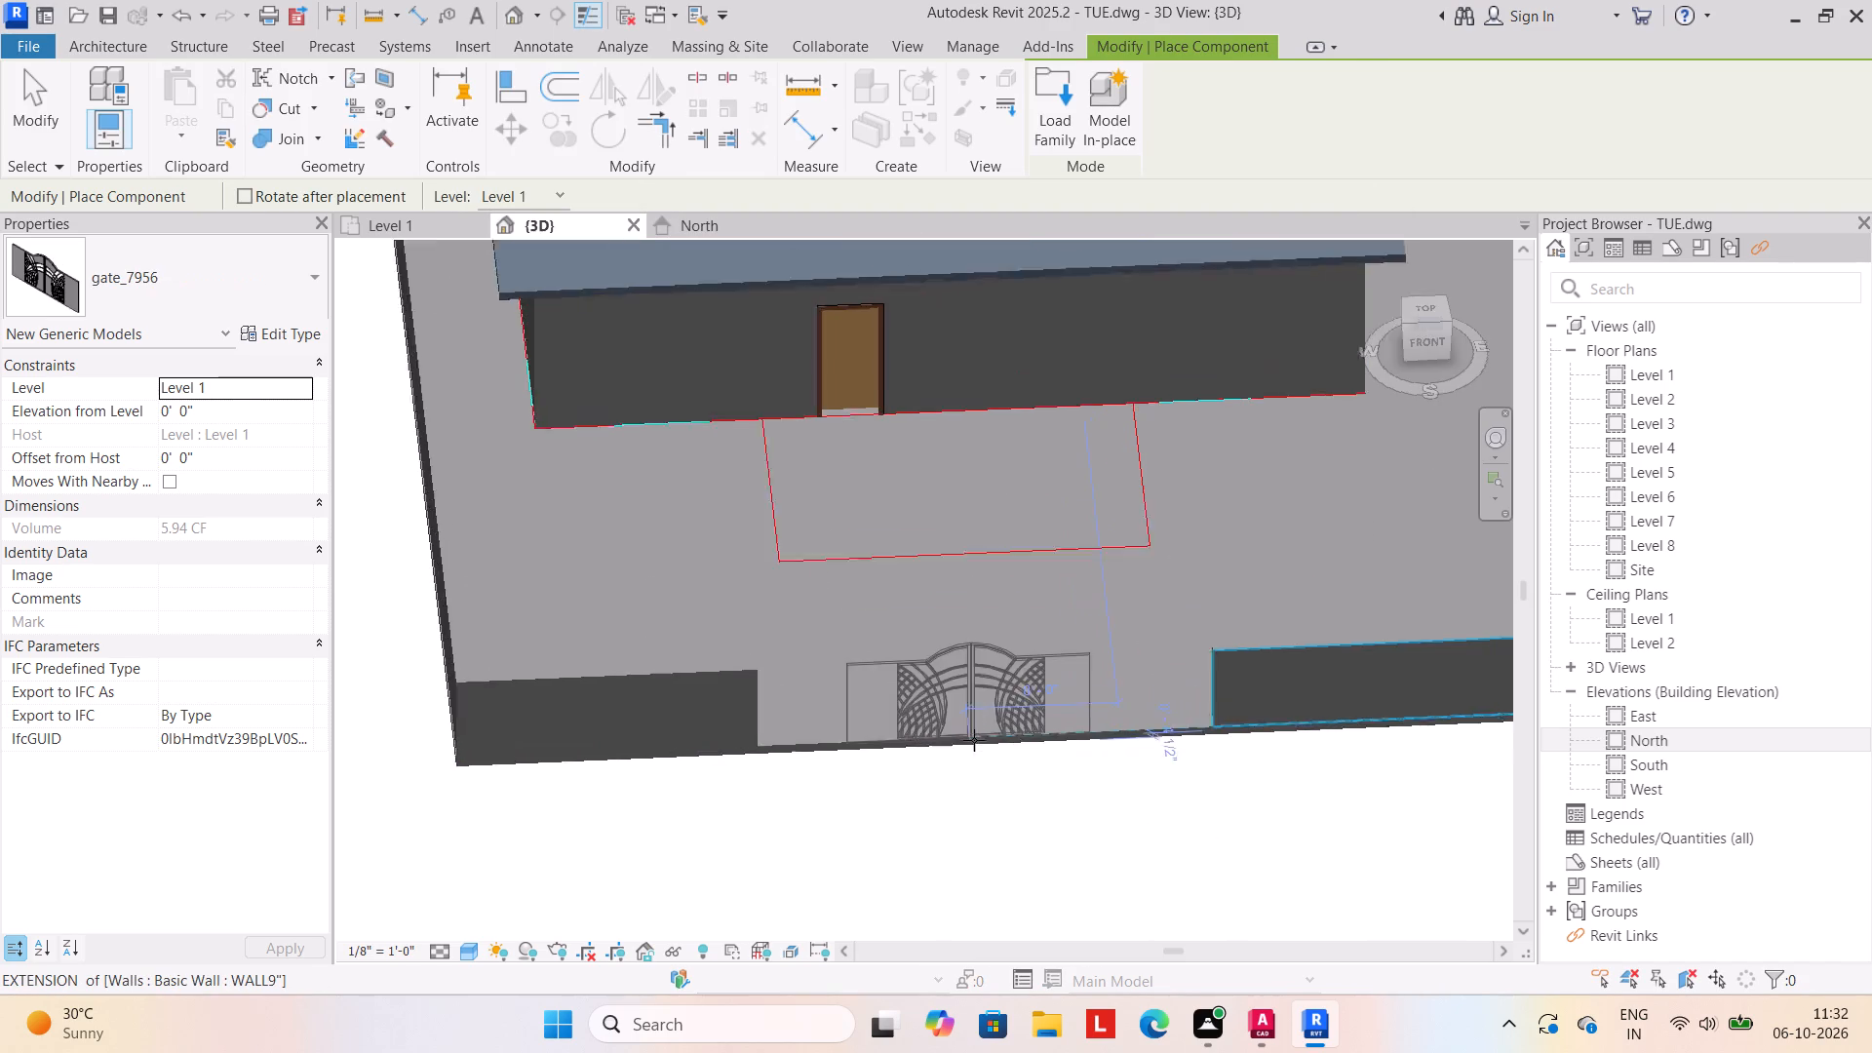
scroll(980, 735, "up", 2)
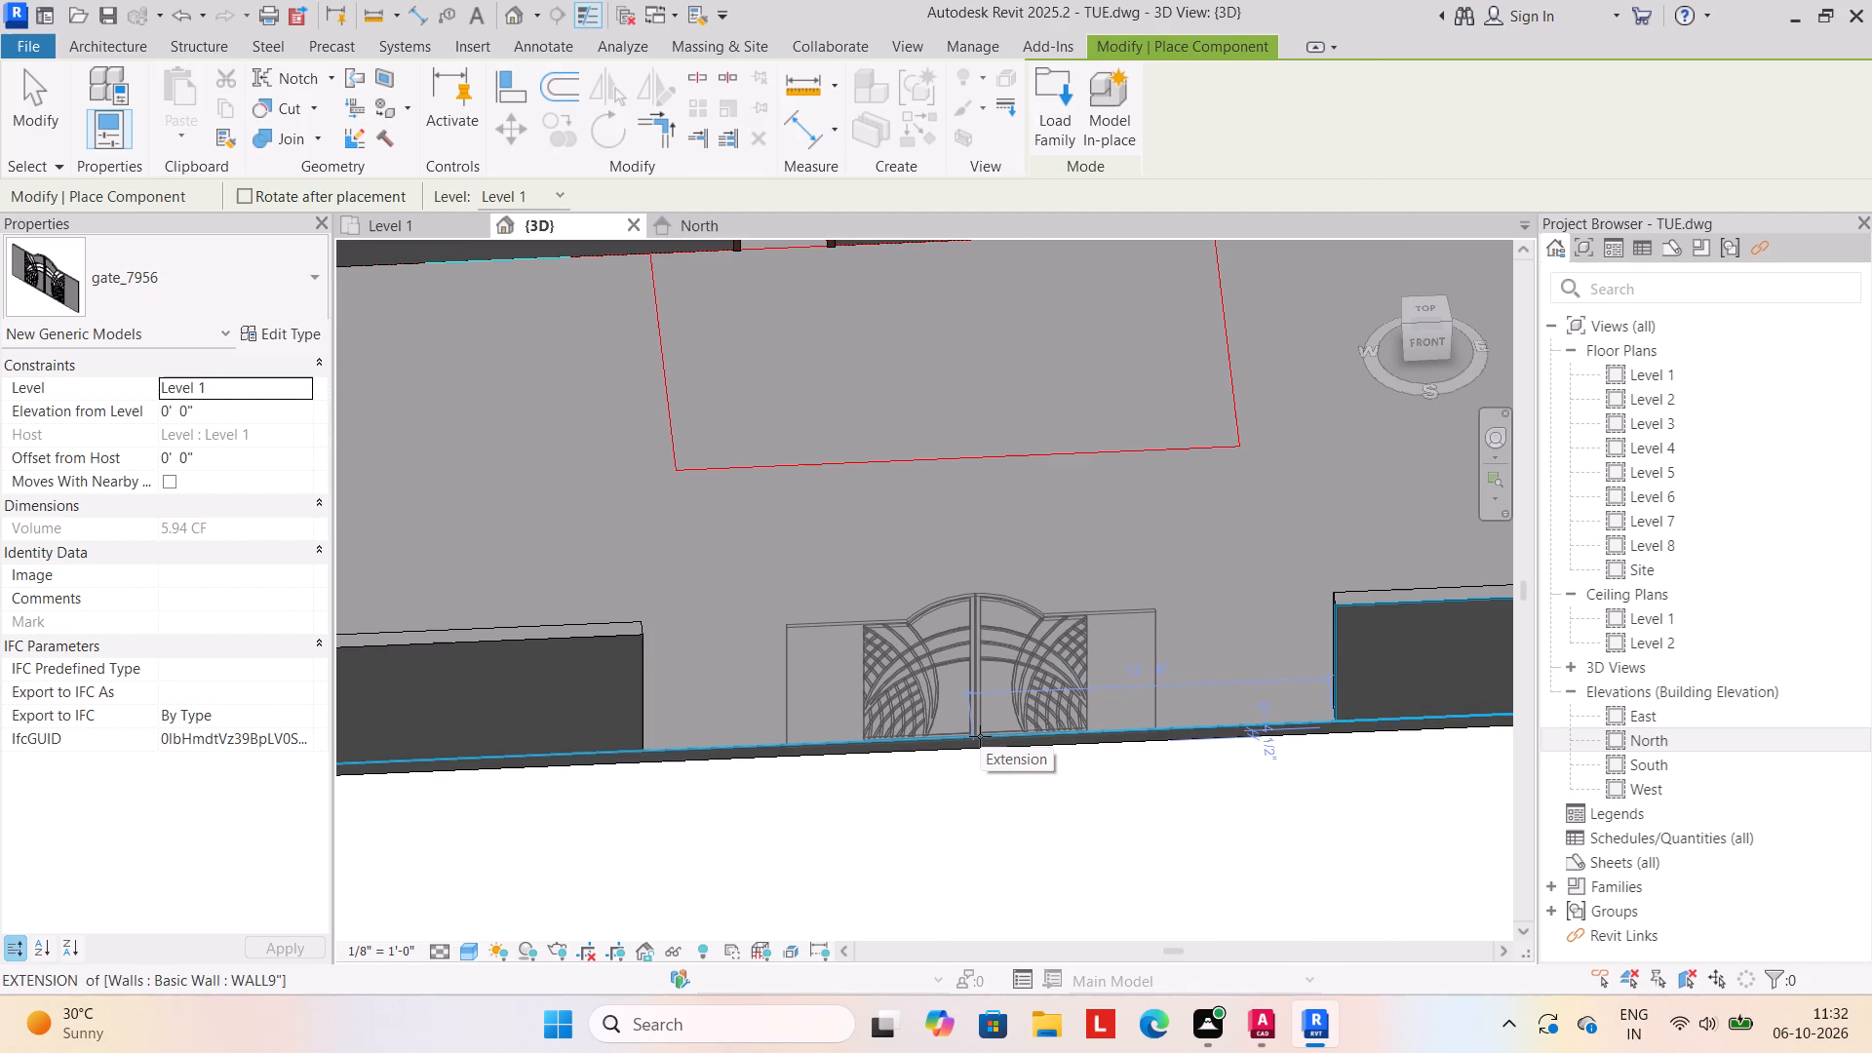
left_click(980, 736)
key("Escape")
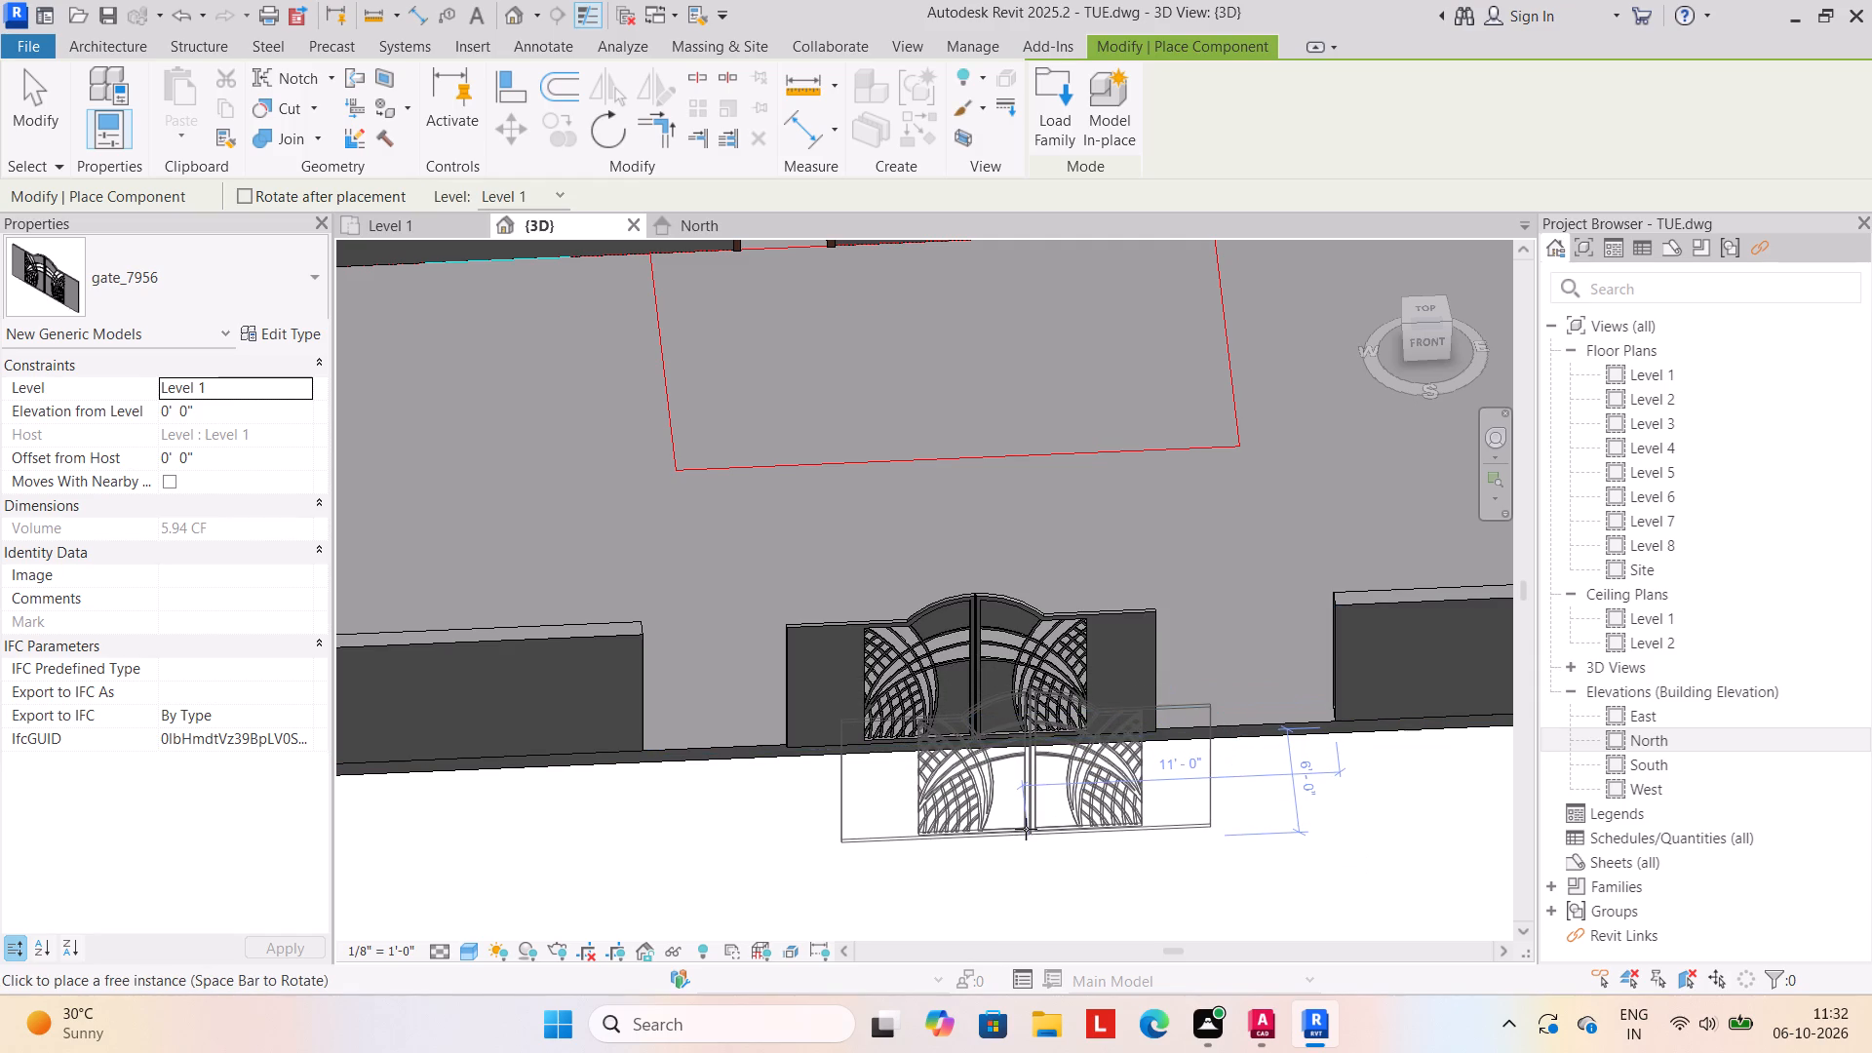
key("Escape")
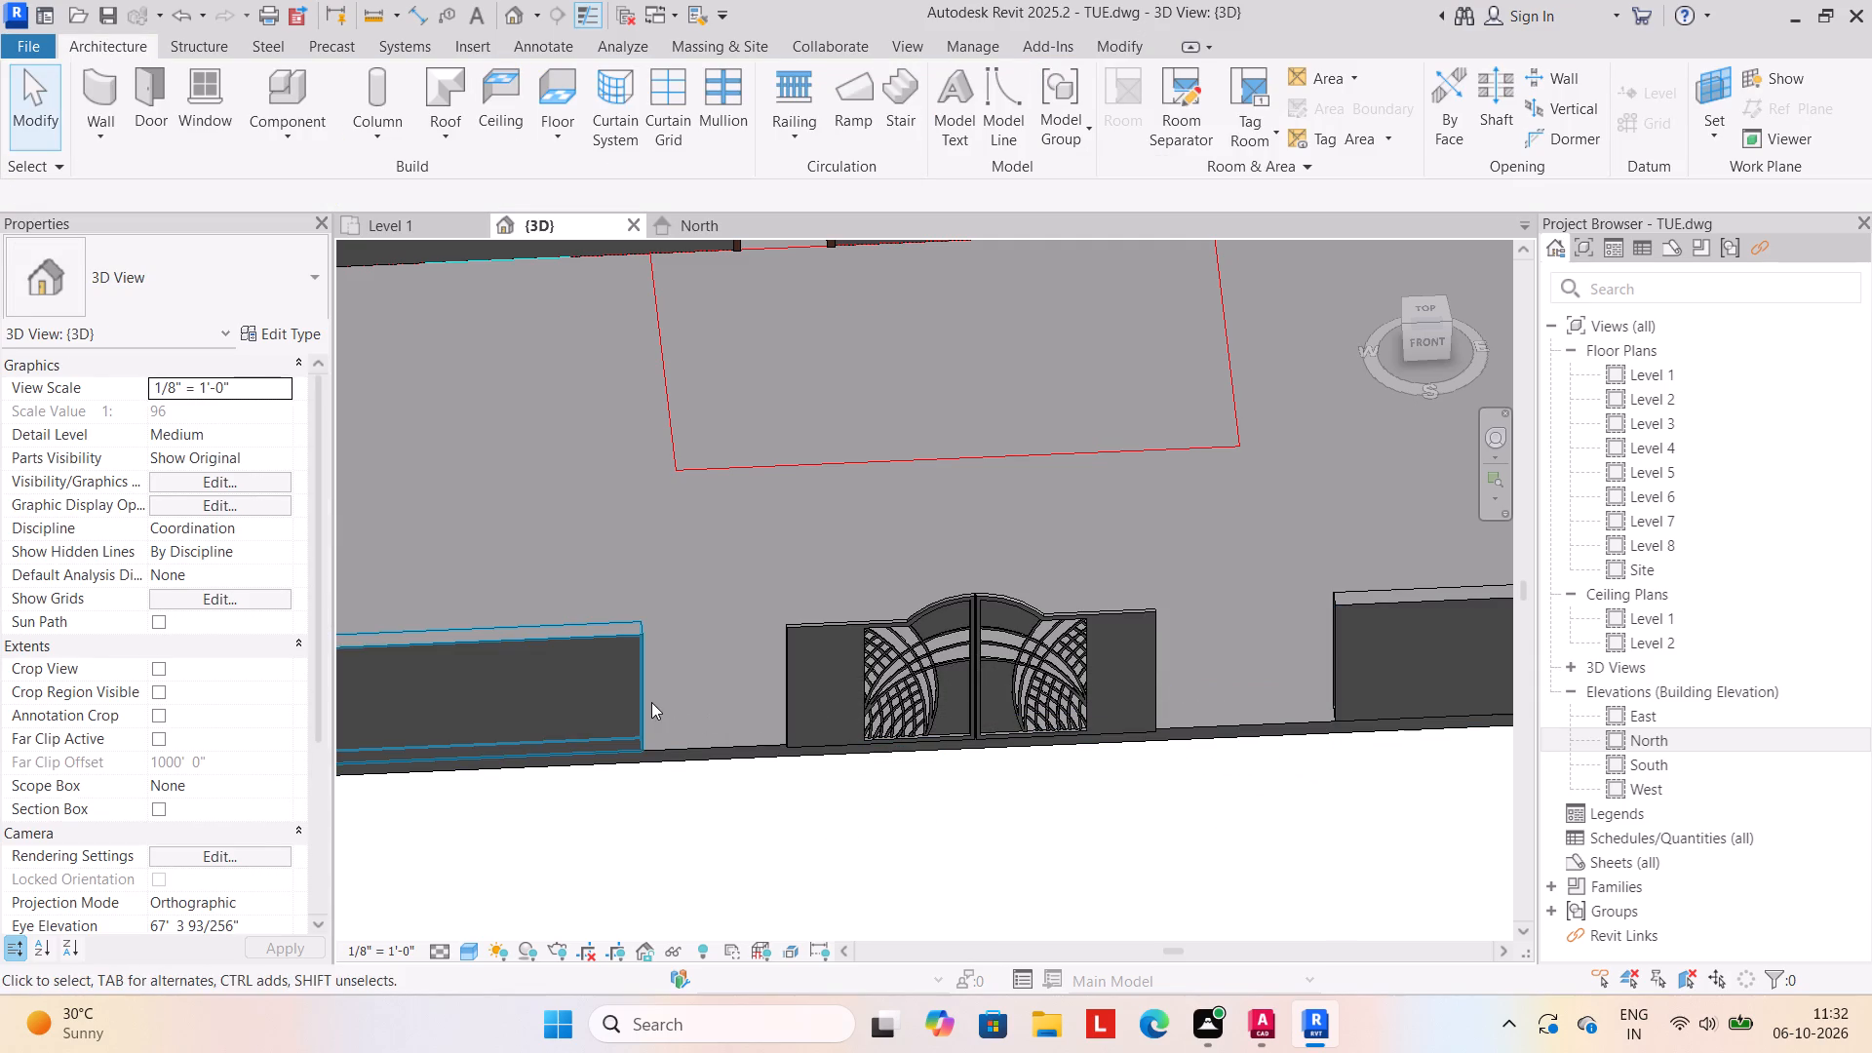
Extend the front boundary wall west of the gate to meet the gate's edge, making it about 20' 6" long.
left_click(651, 702)
middle_click_drag(692, 726, 748, 643)
scroll(688, 653, "up", 9)
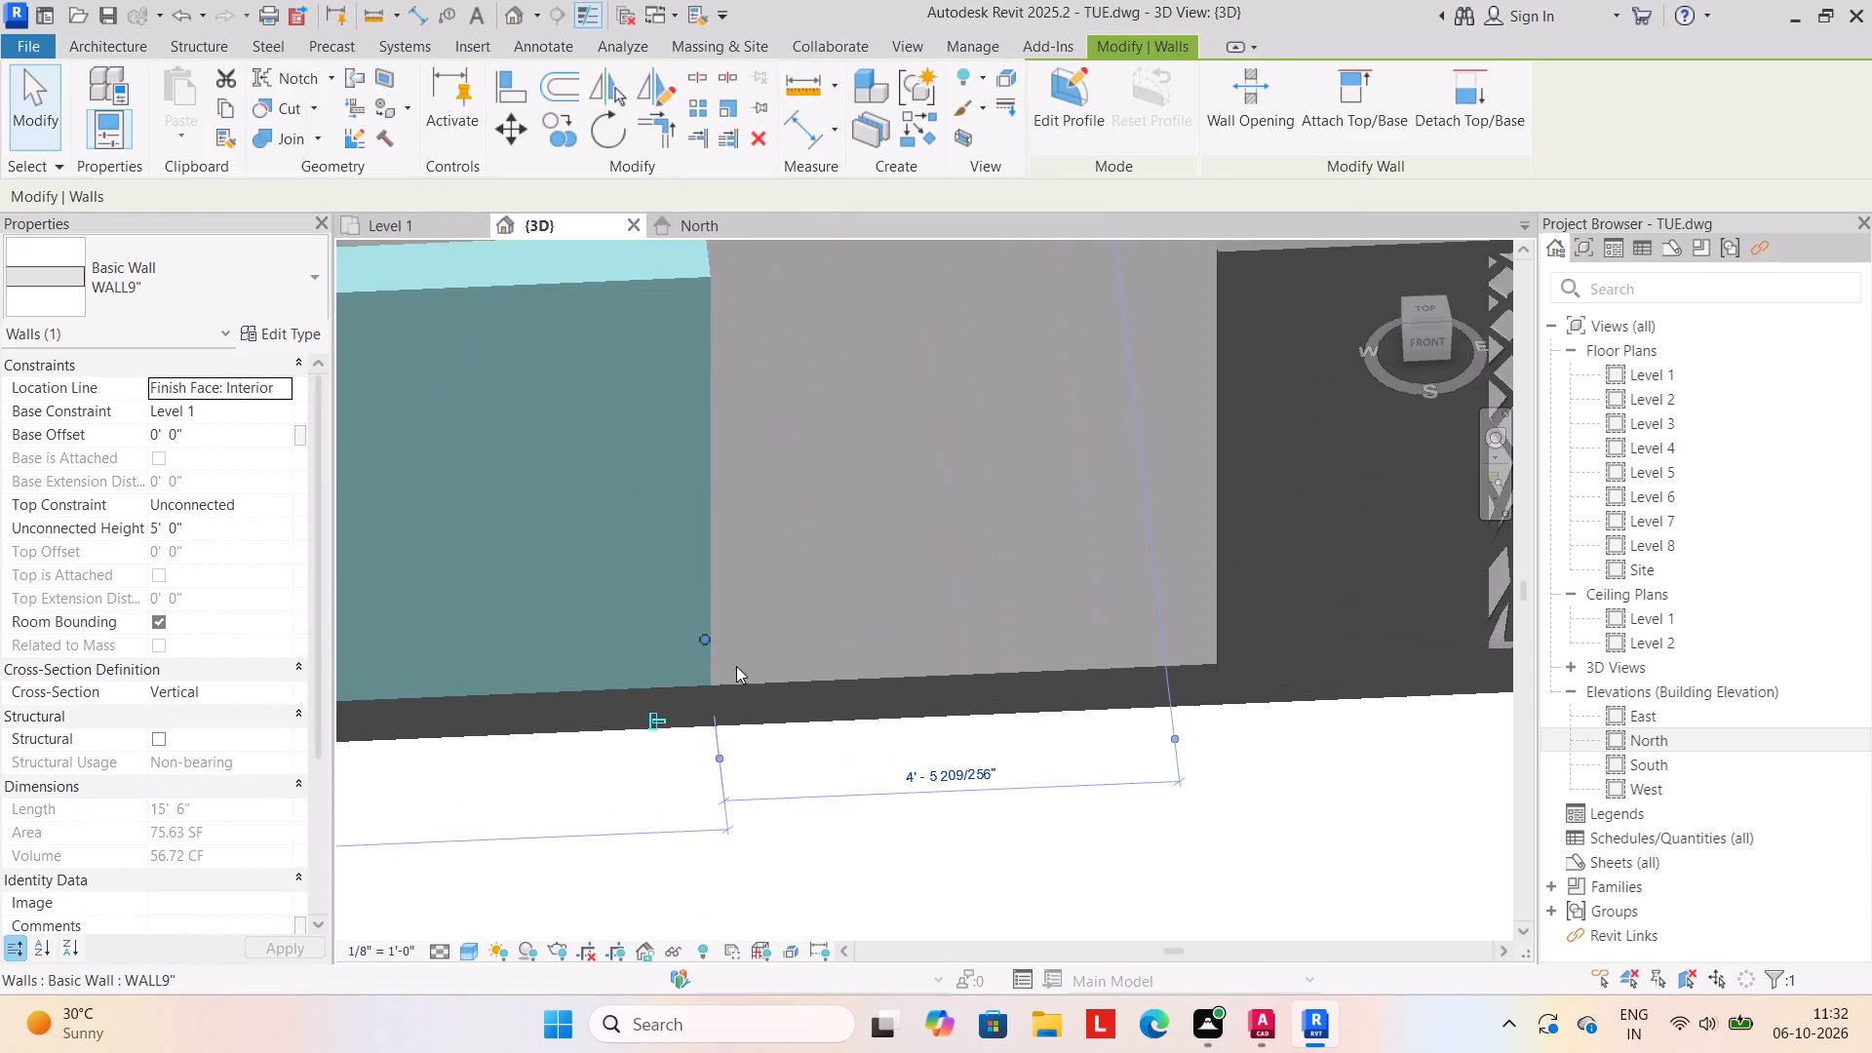
left_click_drag(705, 639, 1207, 619)
middle_click_drag(1119, 760, 838, 722)
scroll(972, 594, "up", 4)
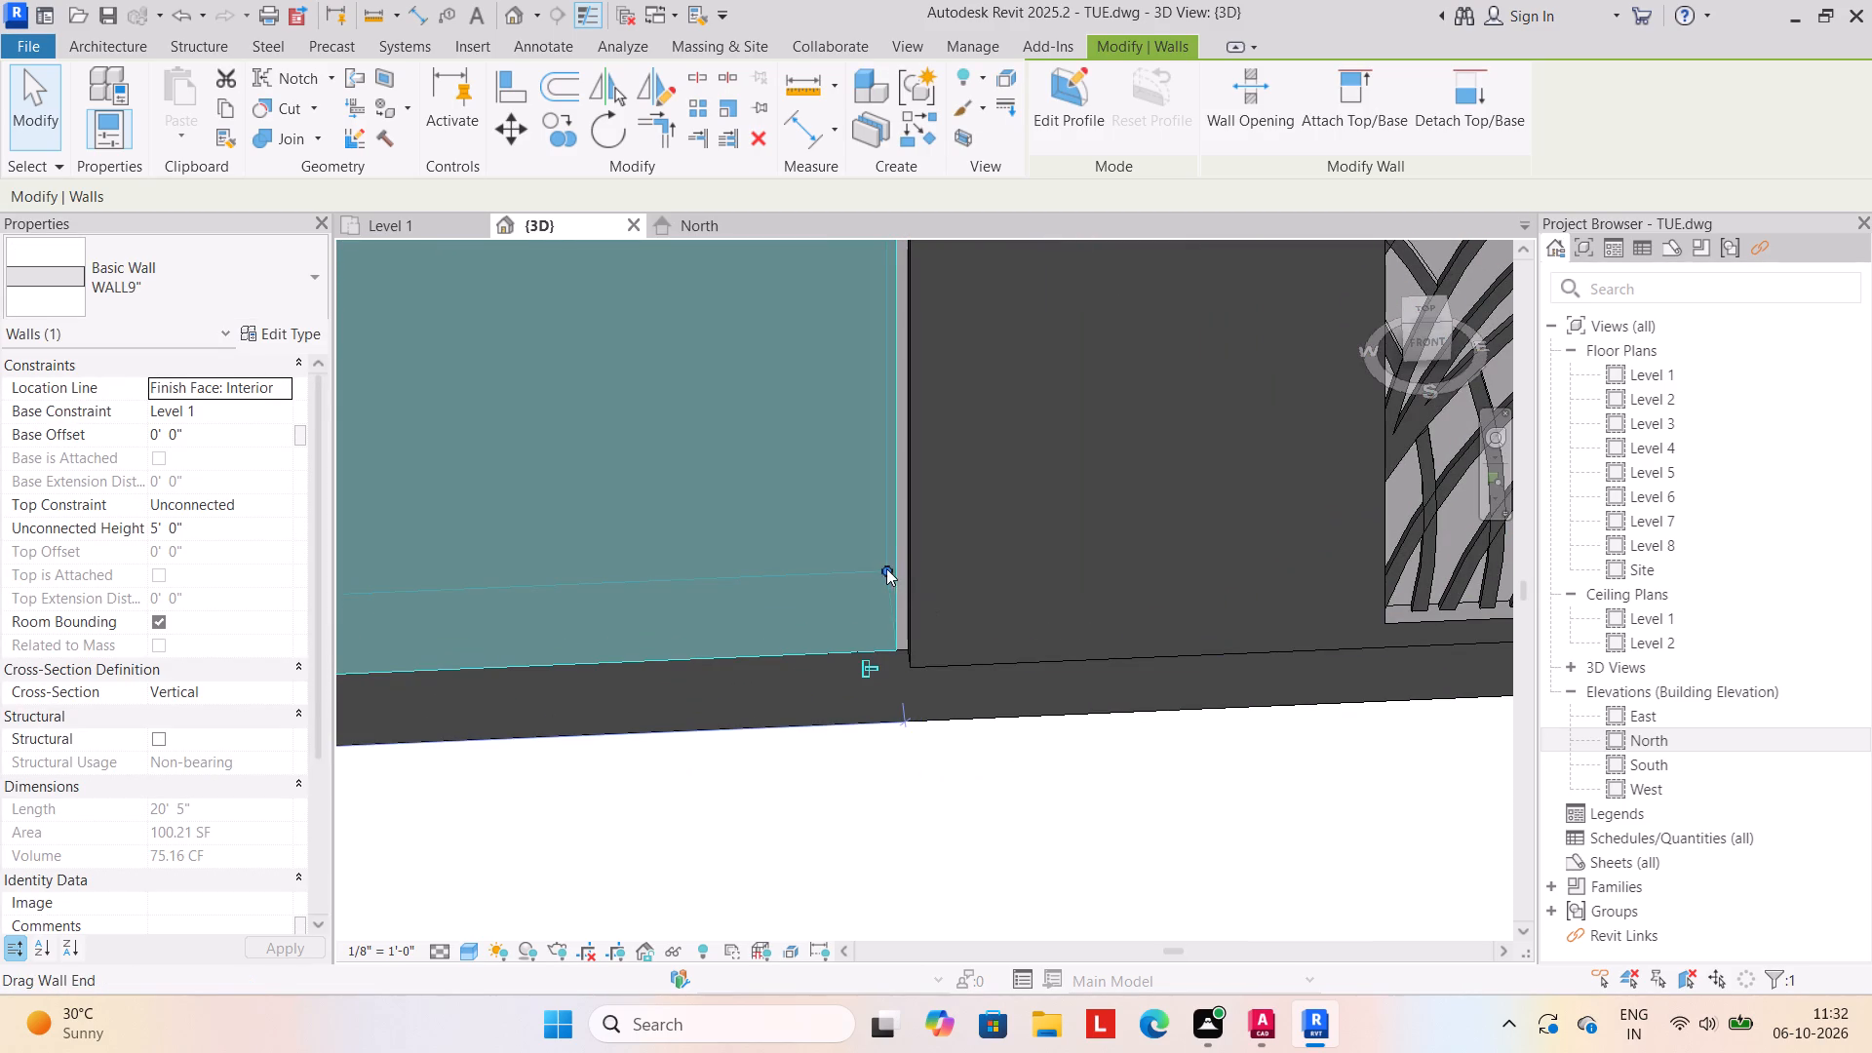
left_click_drag(882, 567, 907, 561)
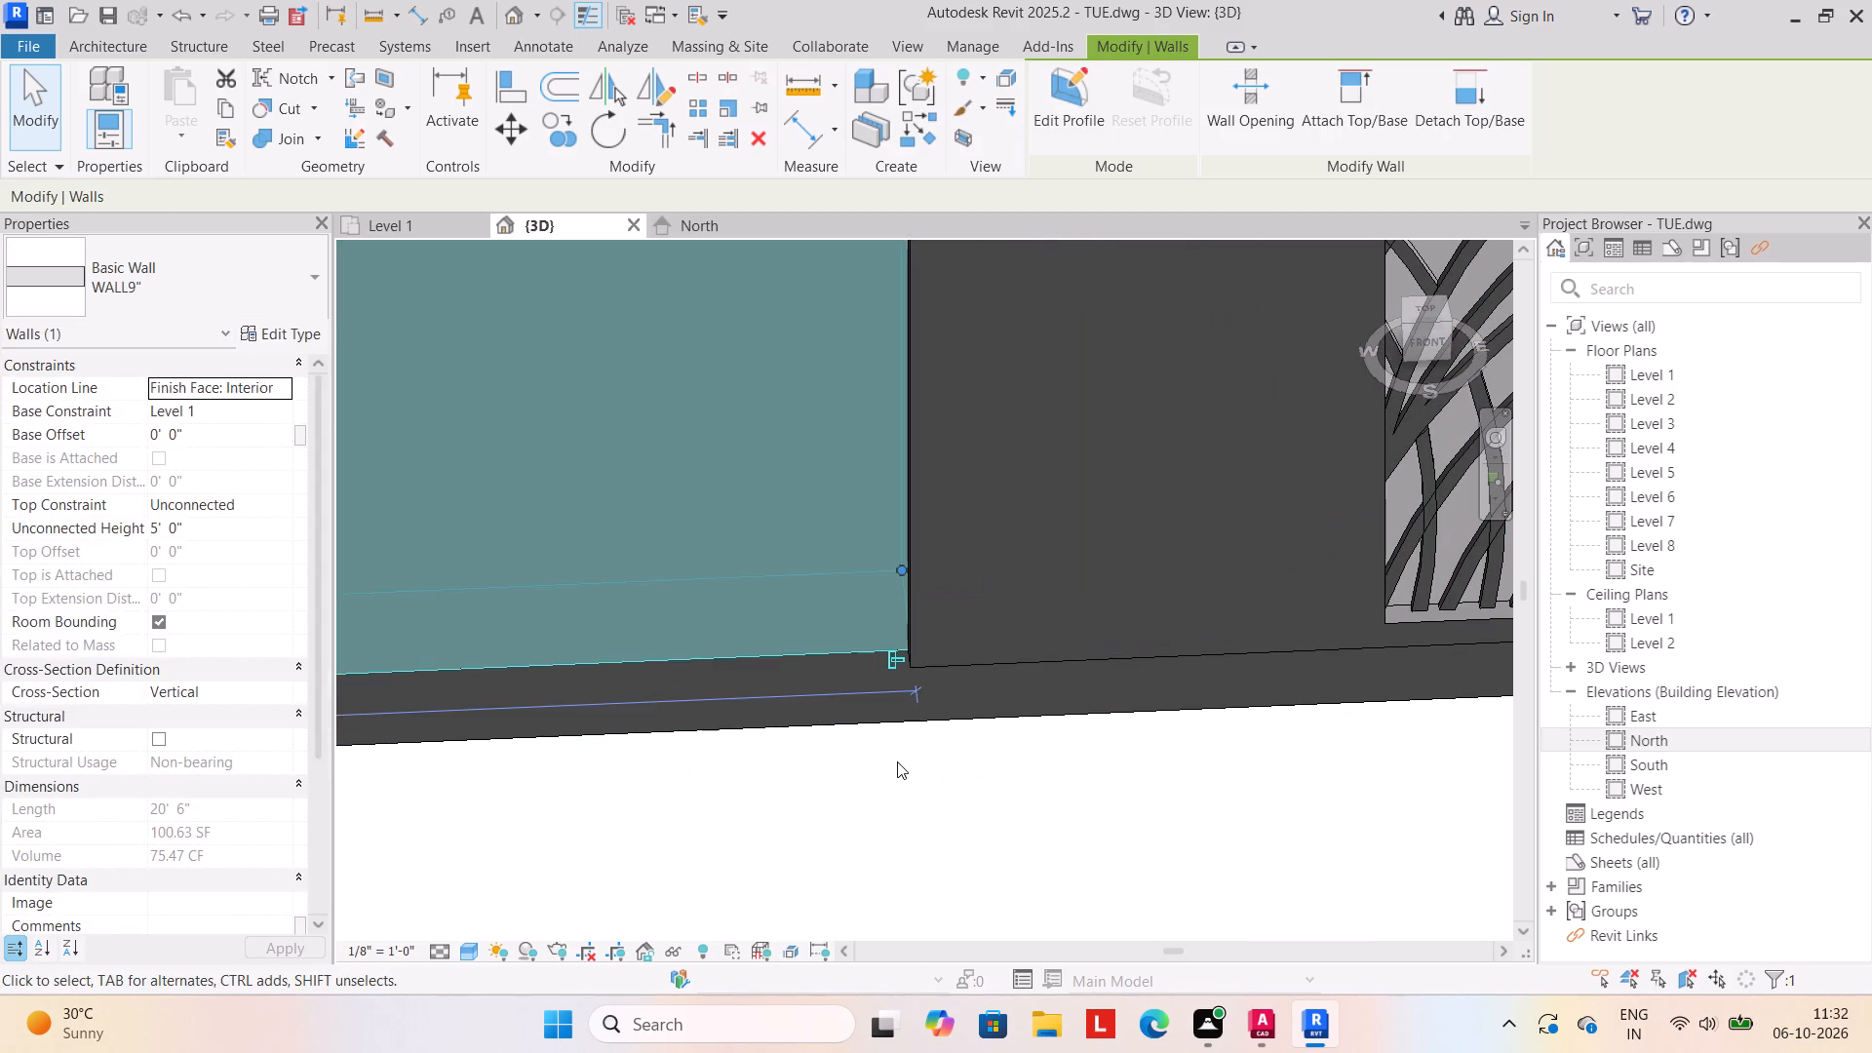
left_click(897, 761)
Extend the front boundary wall east of the gate to meet the gate's other edge, making it about 28' 3" long.
scroll(897, 775, "down", 9)
middle_click_drag(988, 813, 758, 654)
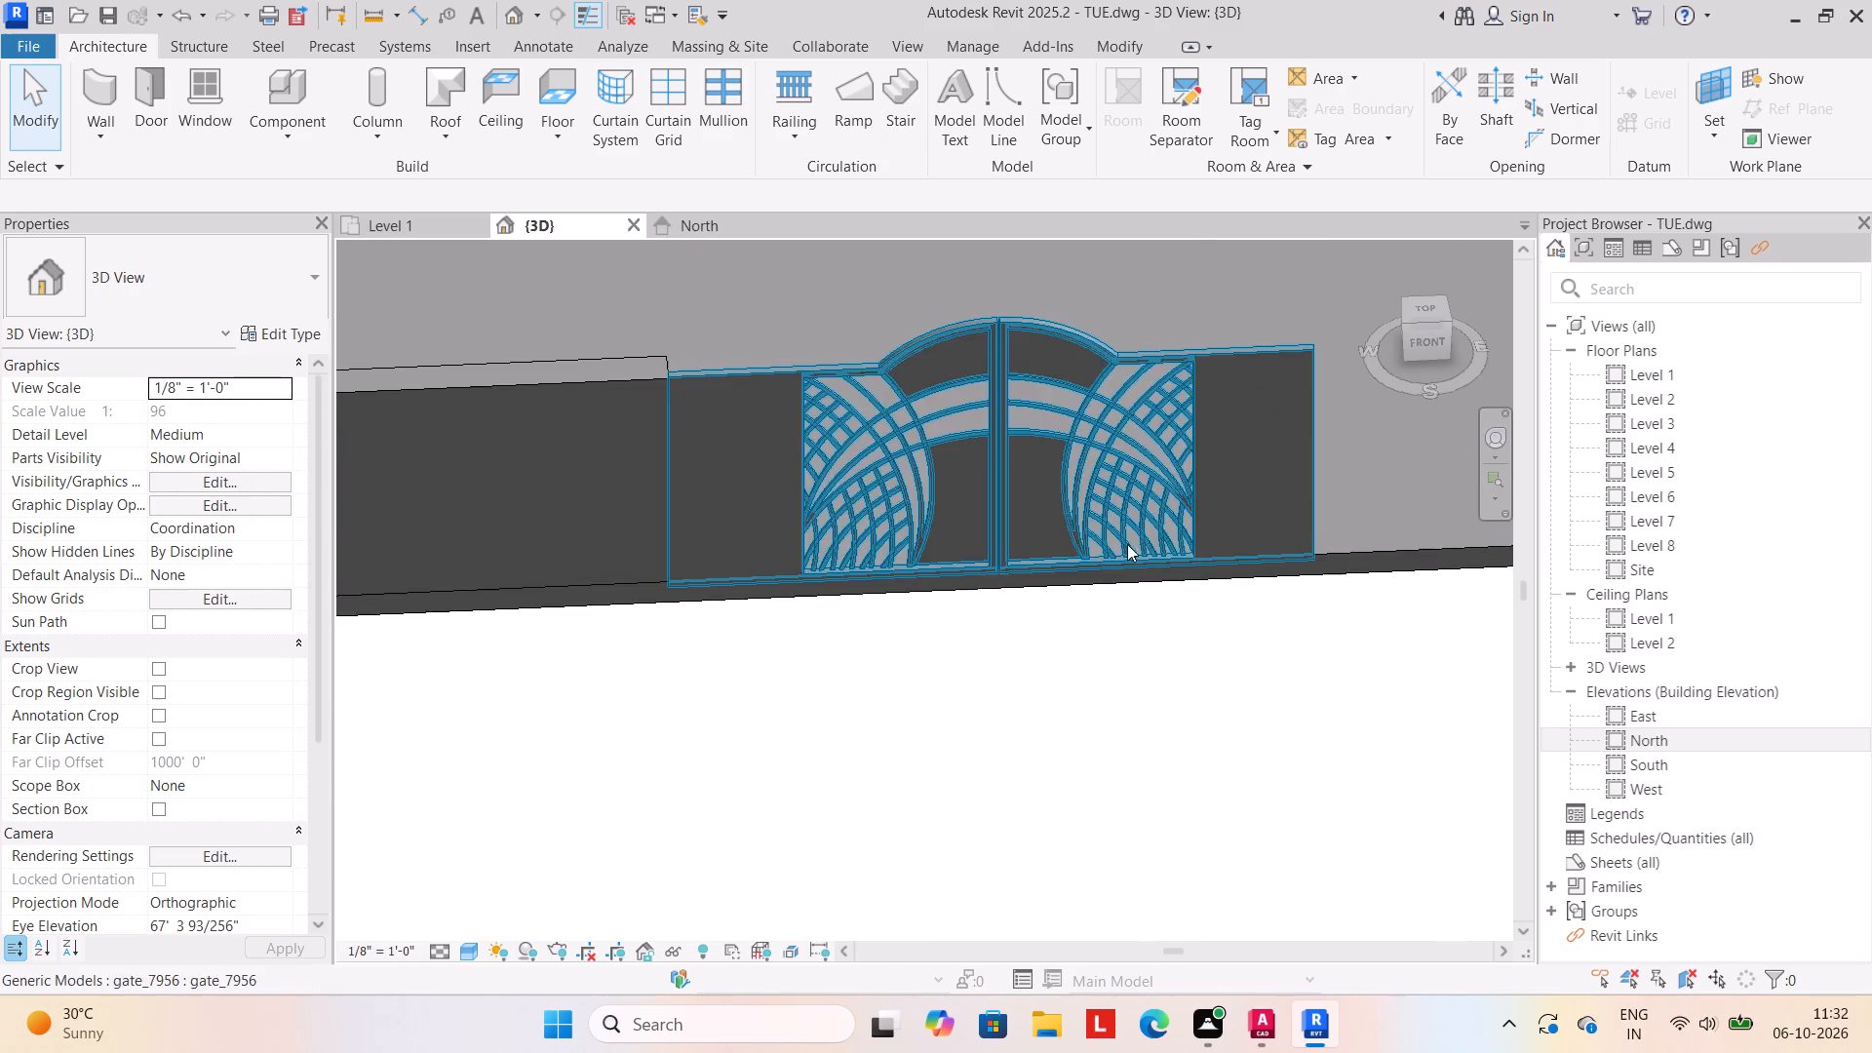
scroll(1121, 586, "down", 4)
middle_click_drag(1147, 678, 969, 702)
scroll(968, 692, "down", 1)
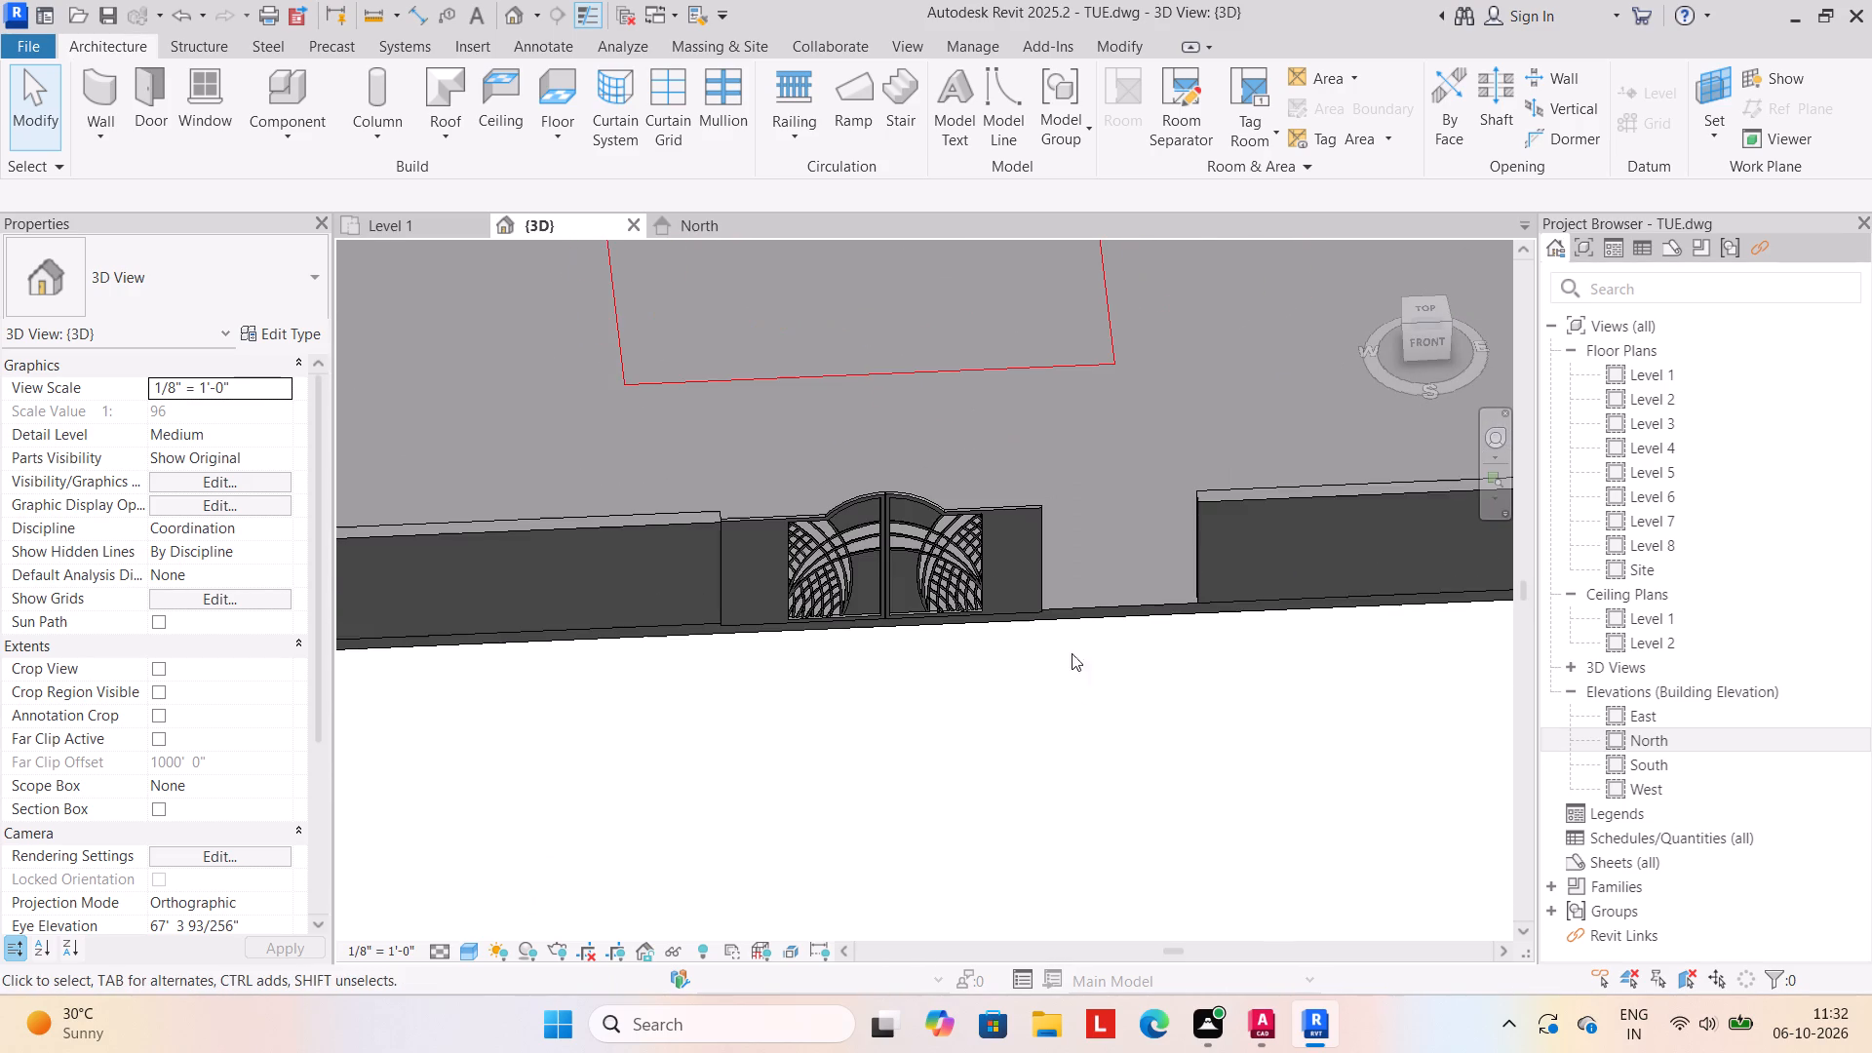
left_click(1194, 542)
scroll(1185, 635, "up", 8)
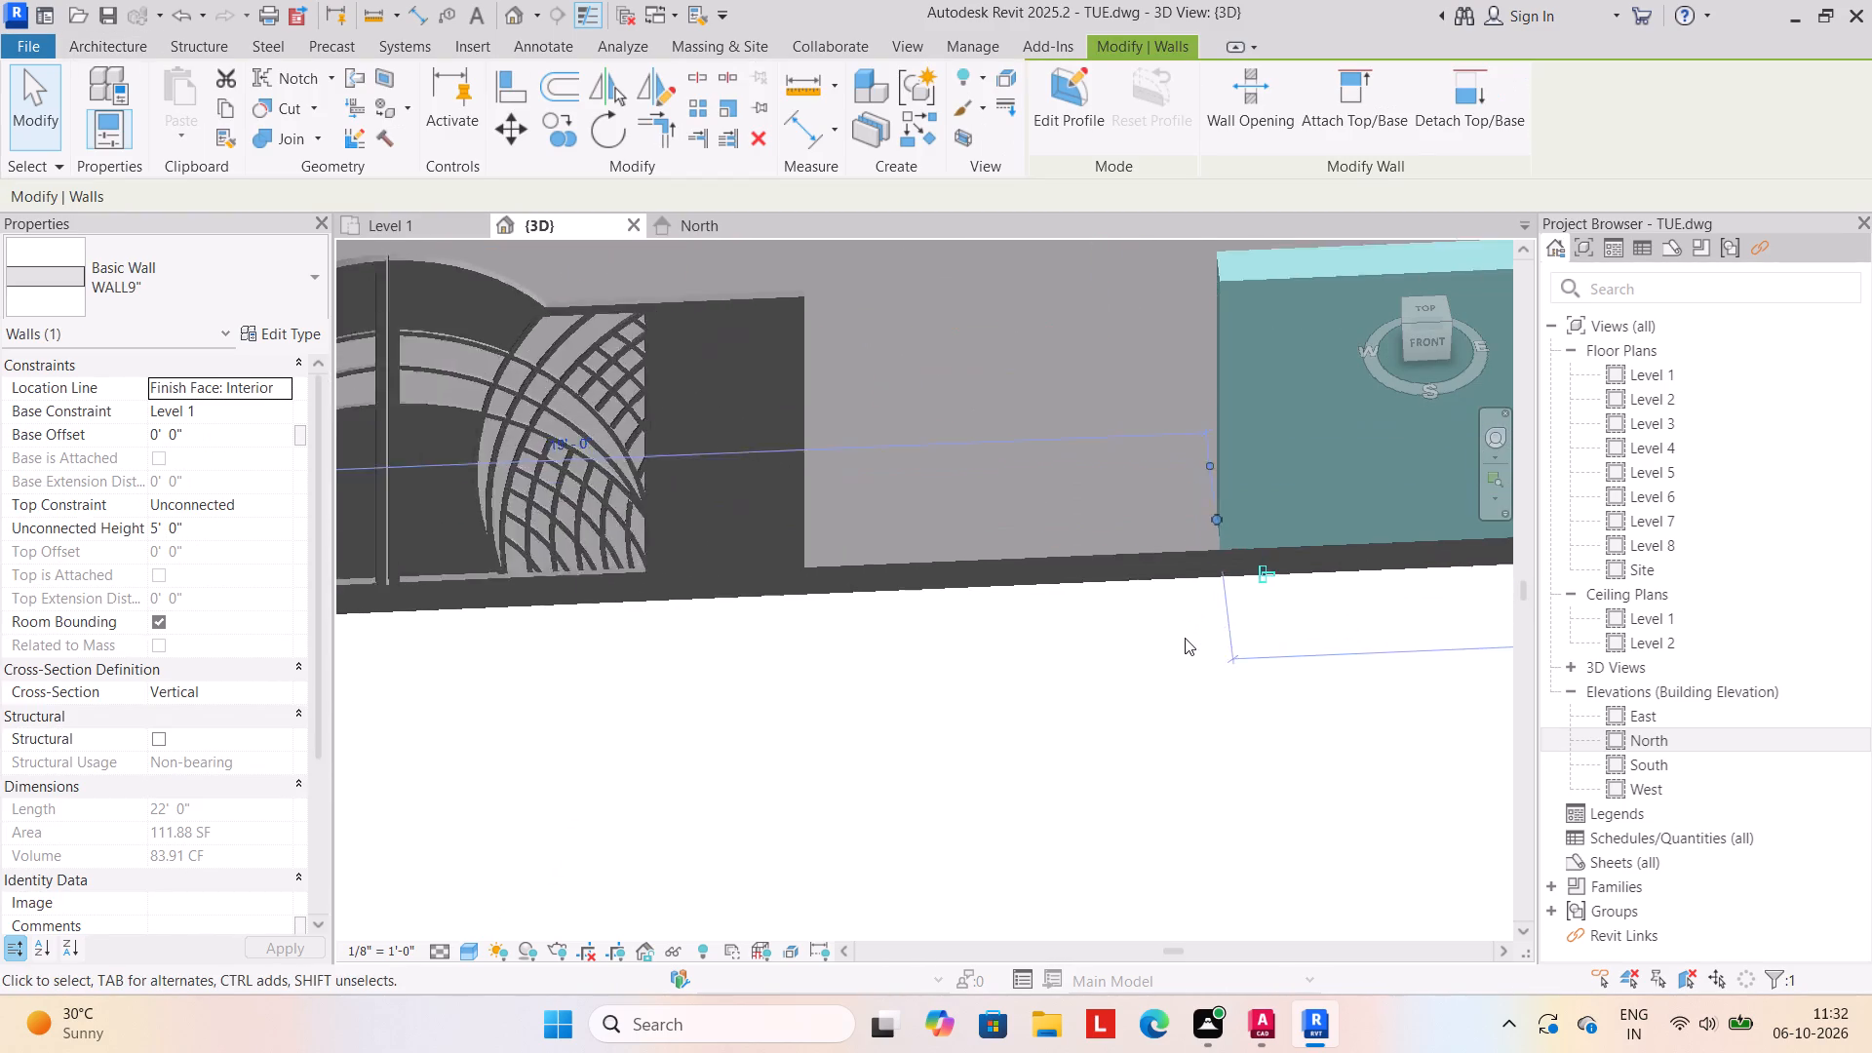
scroll(1185, 638, "up", 1)
left_click_drag(1223, 478, 893, 491)
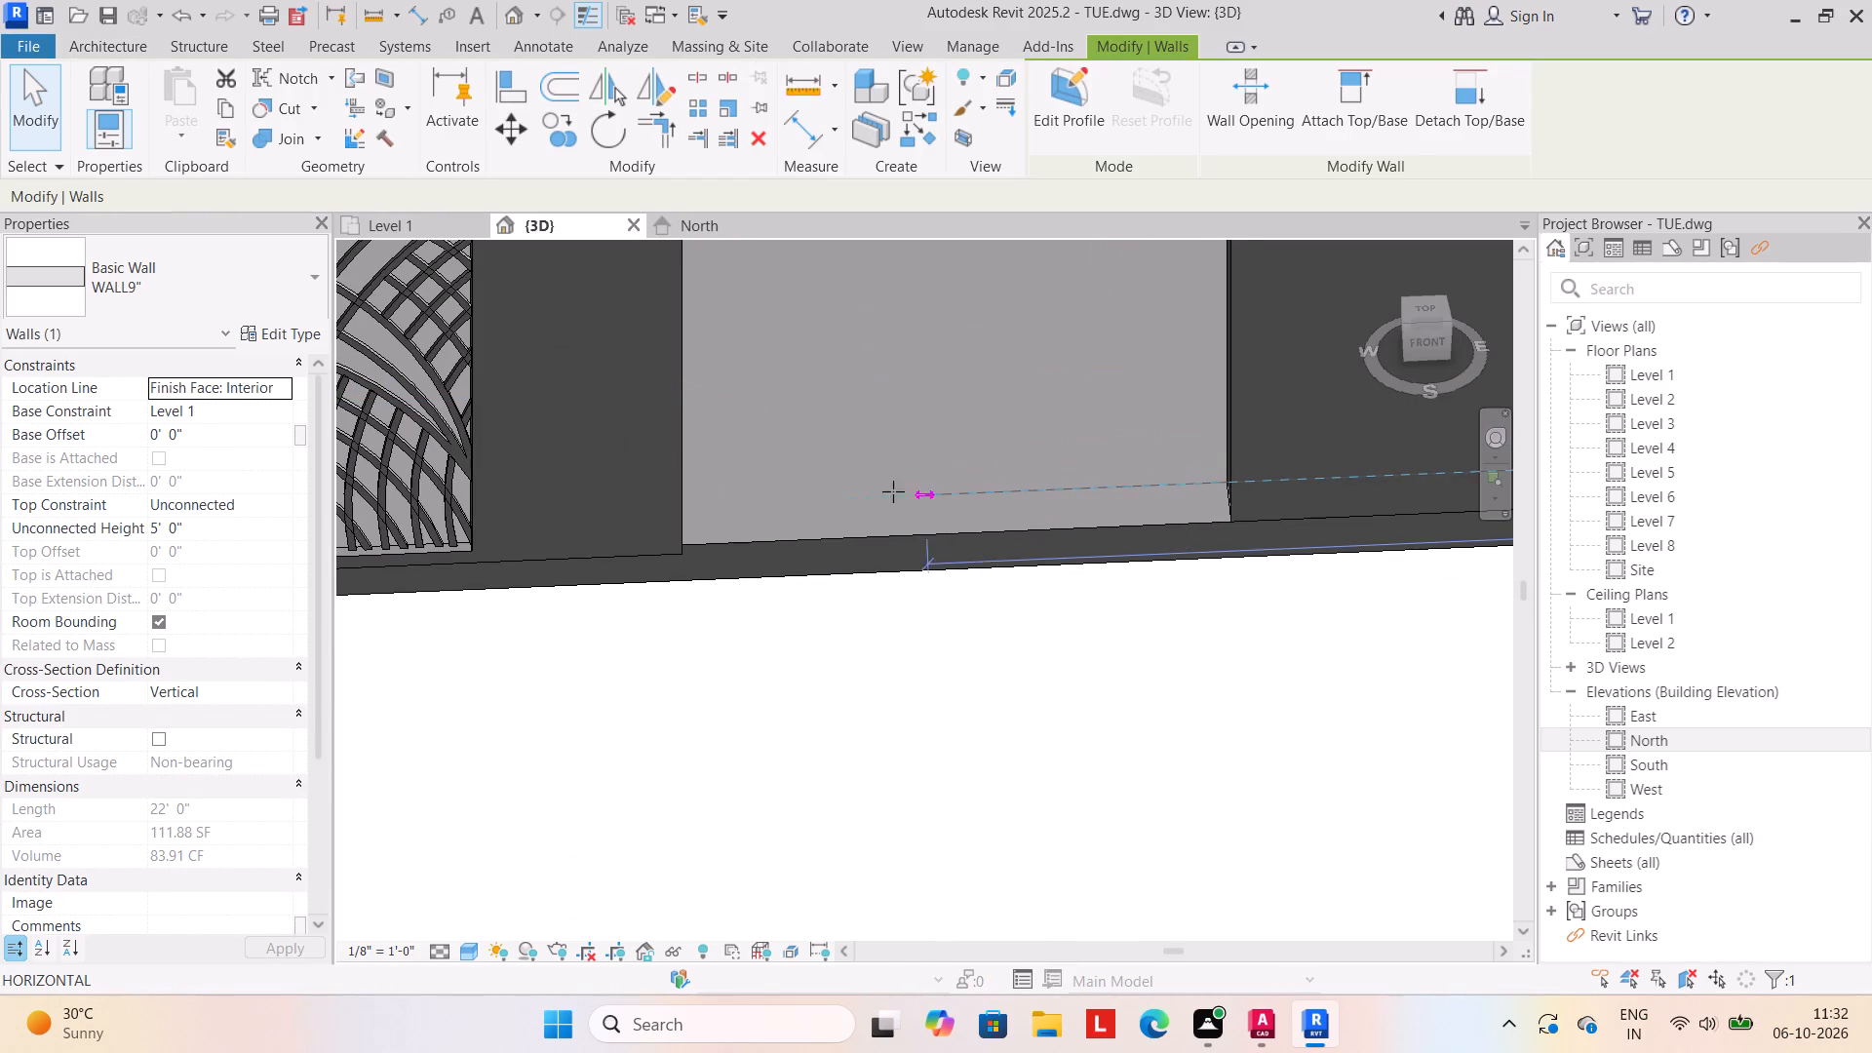
left_click_drag(893, 491, 687, 493)
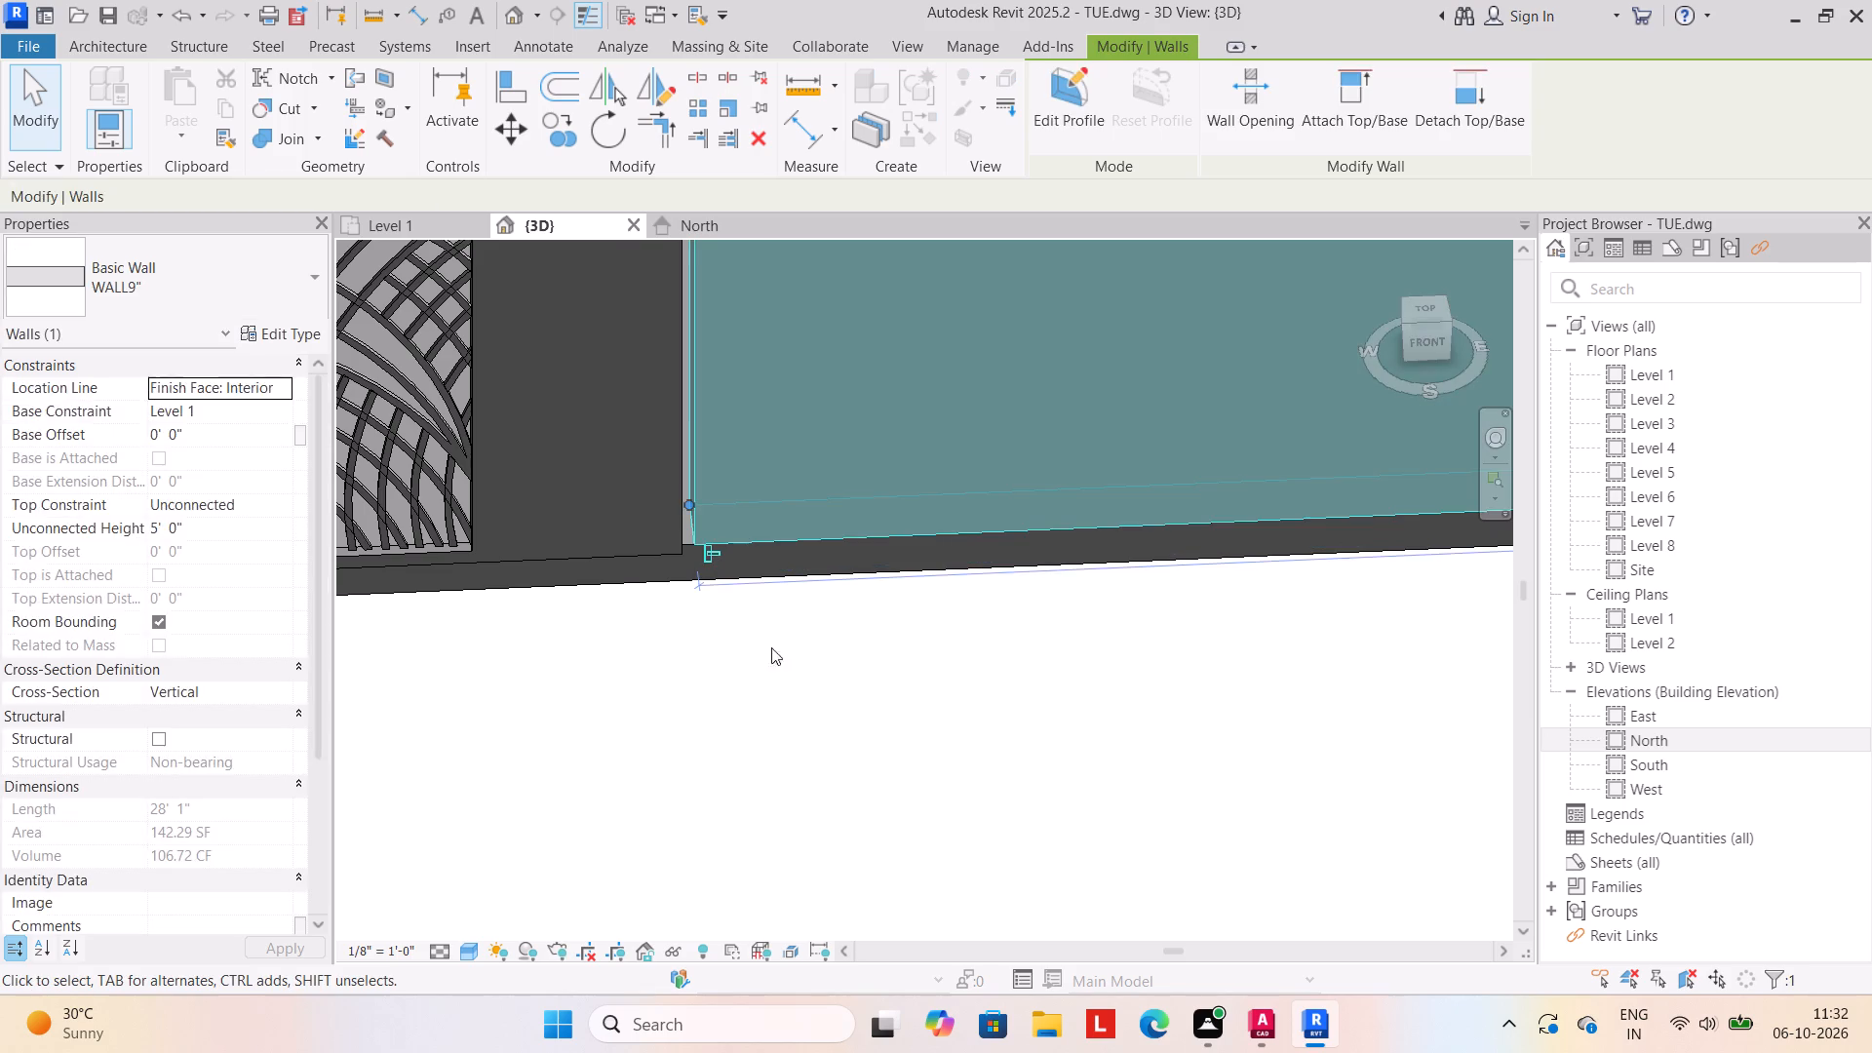
left_click(807, 700)
middle_click_drag(813, 694, 956, 675)
scroll(836, 484, "up", 4)
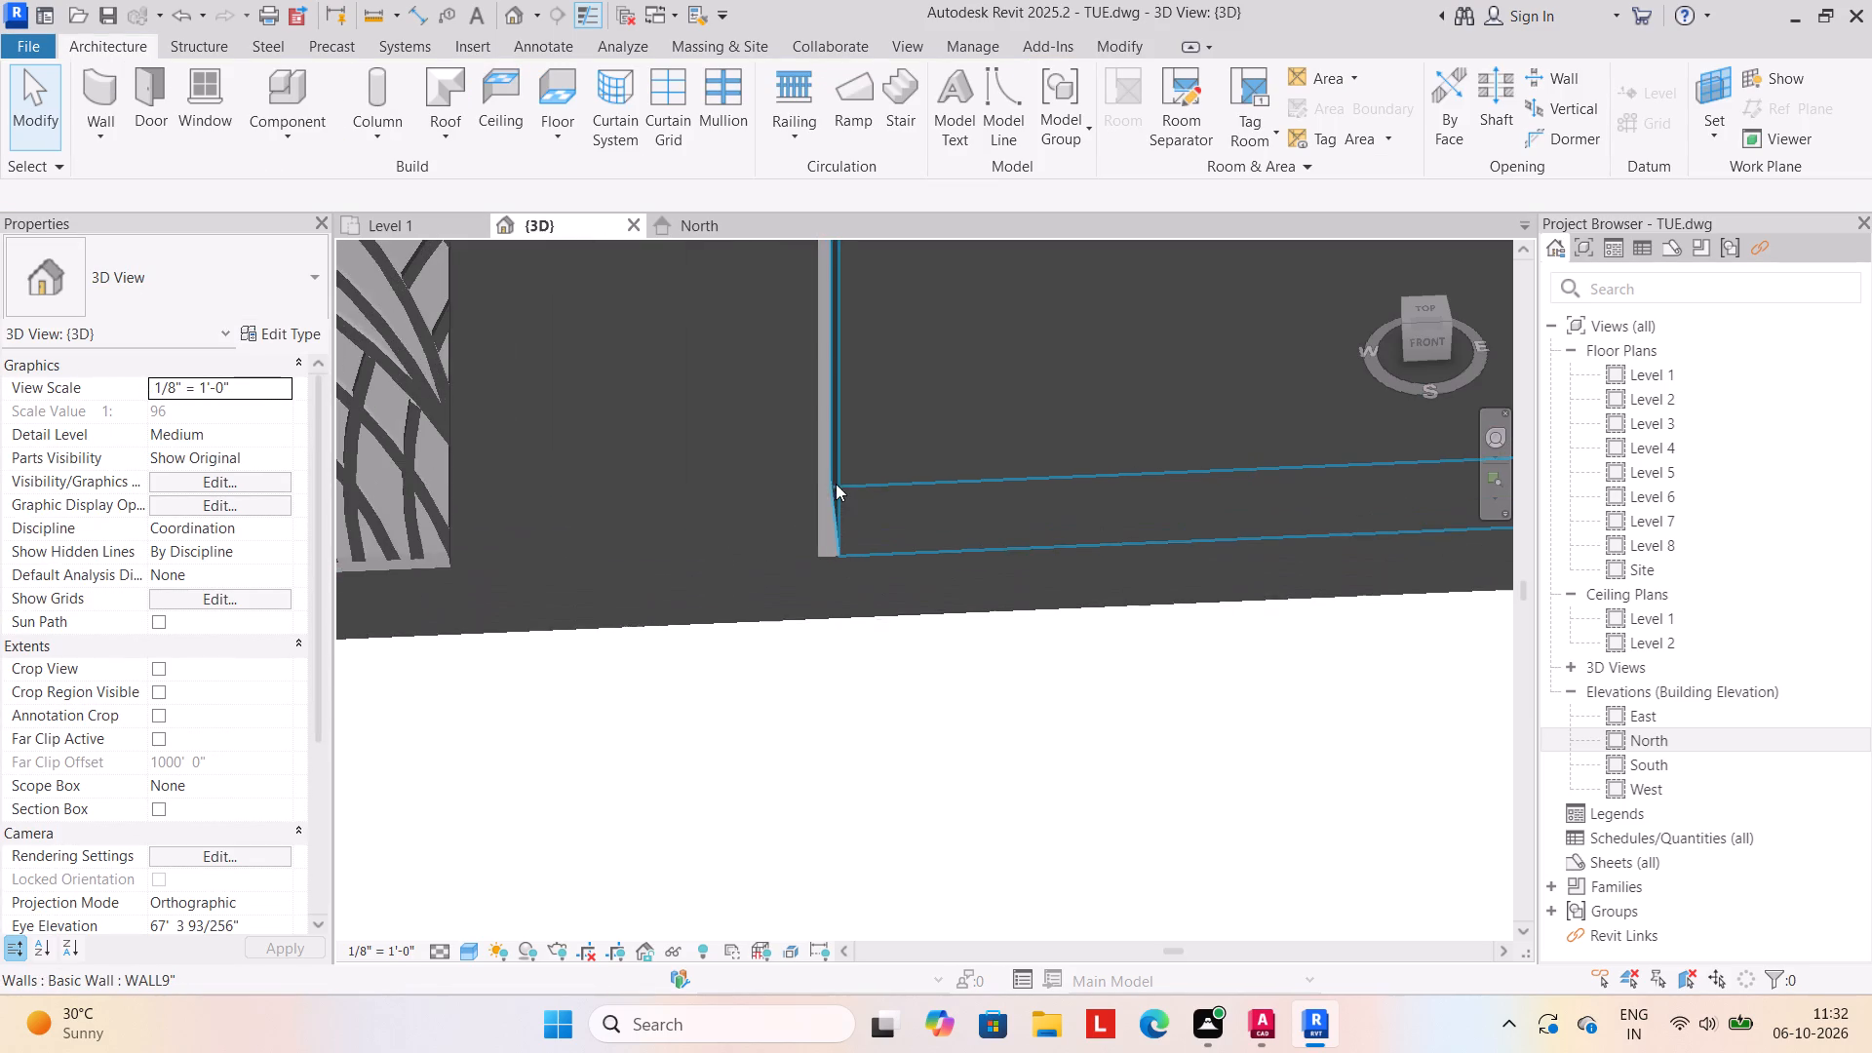
left_click(838, 484)
scroll(836, 500, "up", 3)
left_click_drag(827, 472, 810, 474)
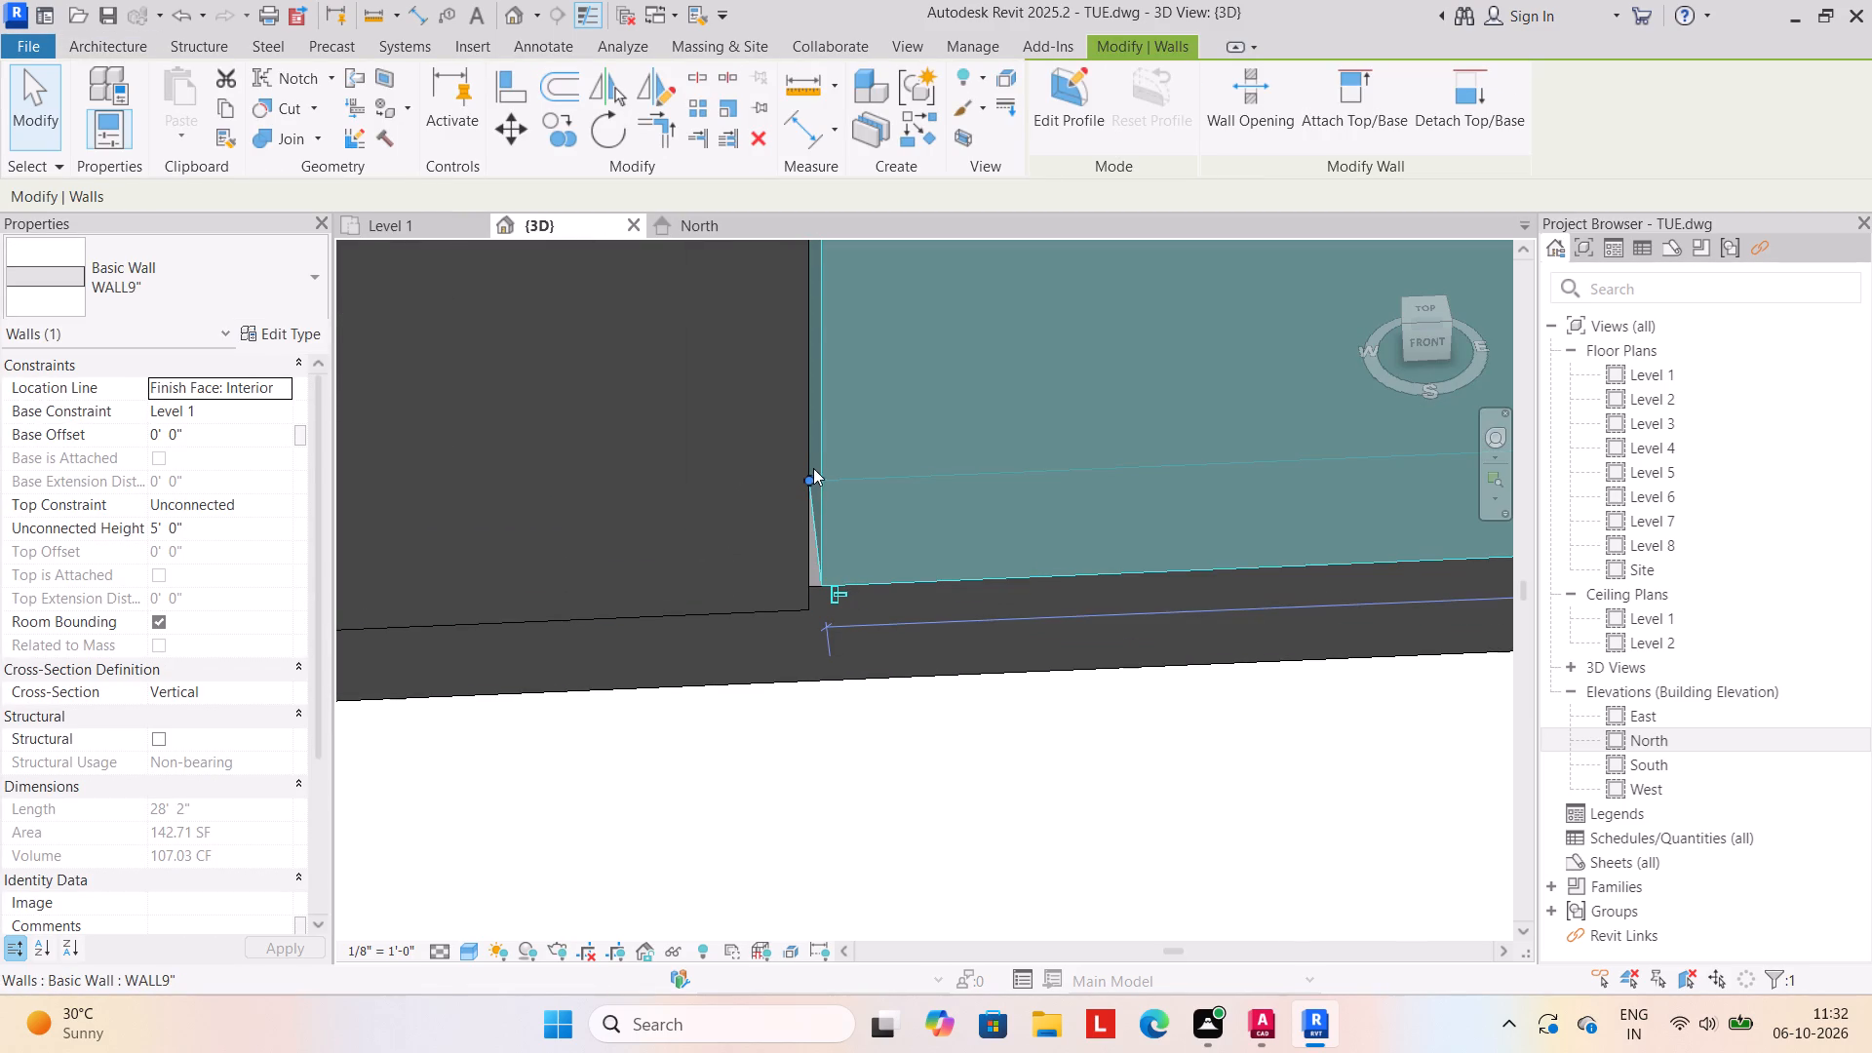
left_click(808, 477)
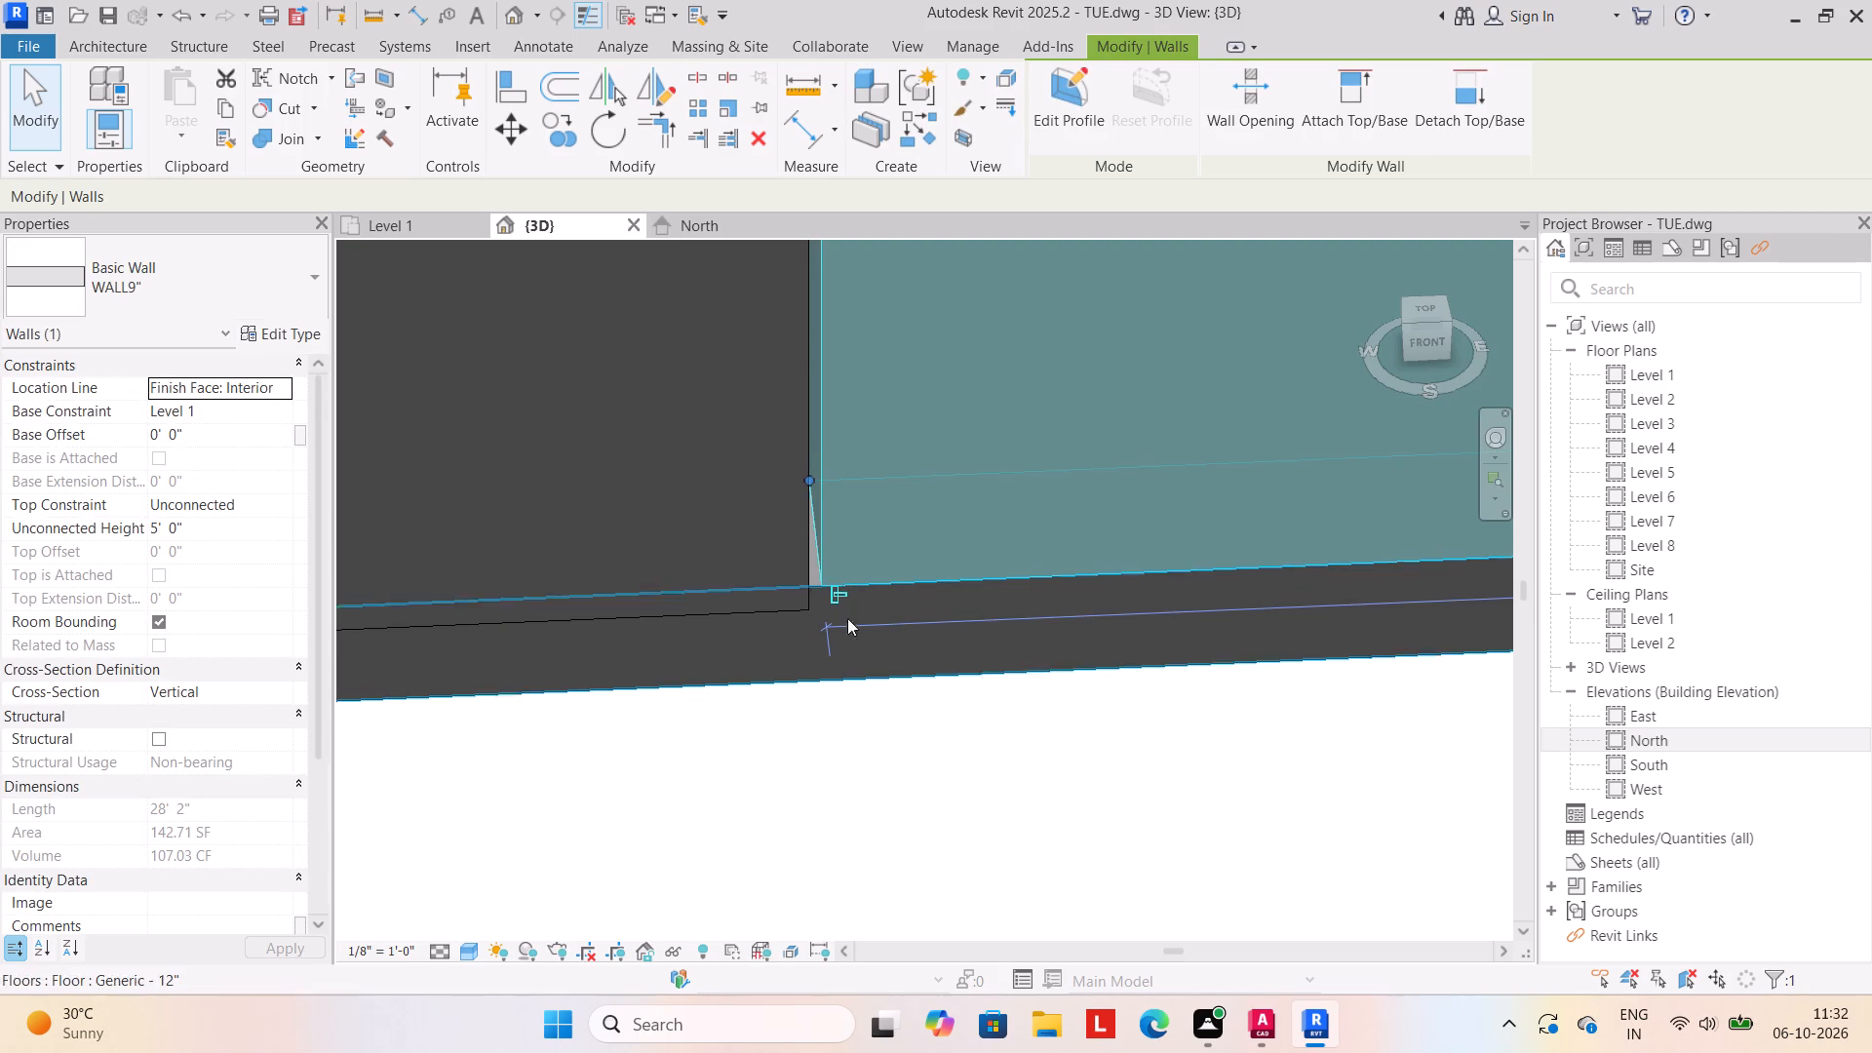
left_click(806, 477)
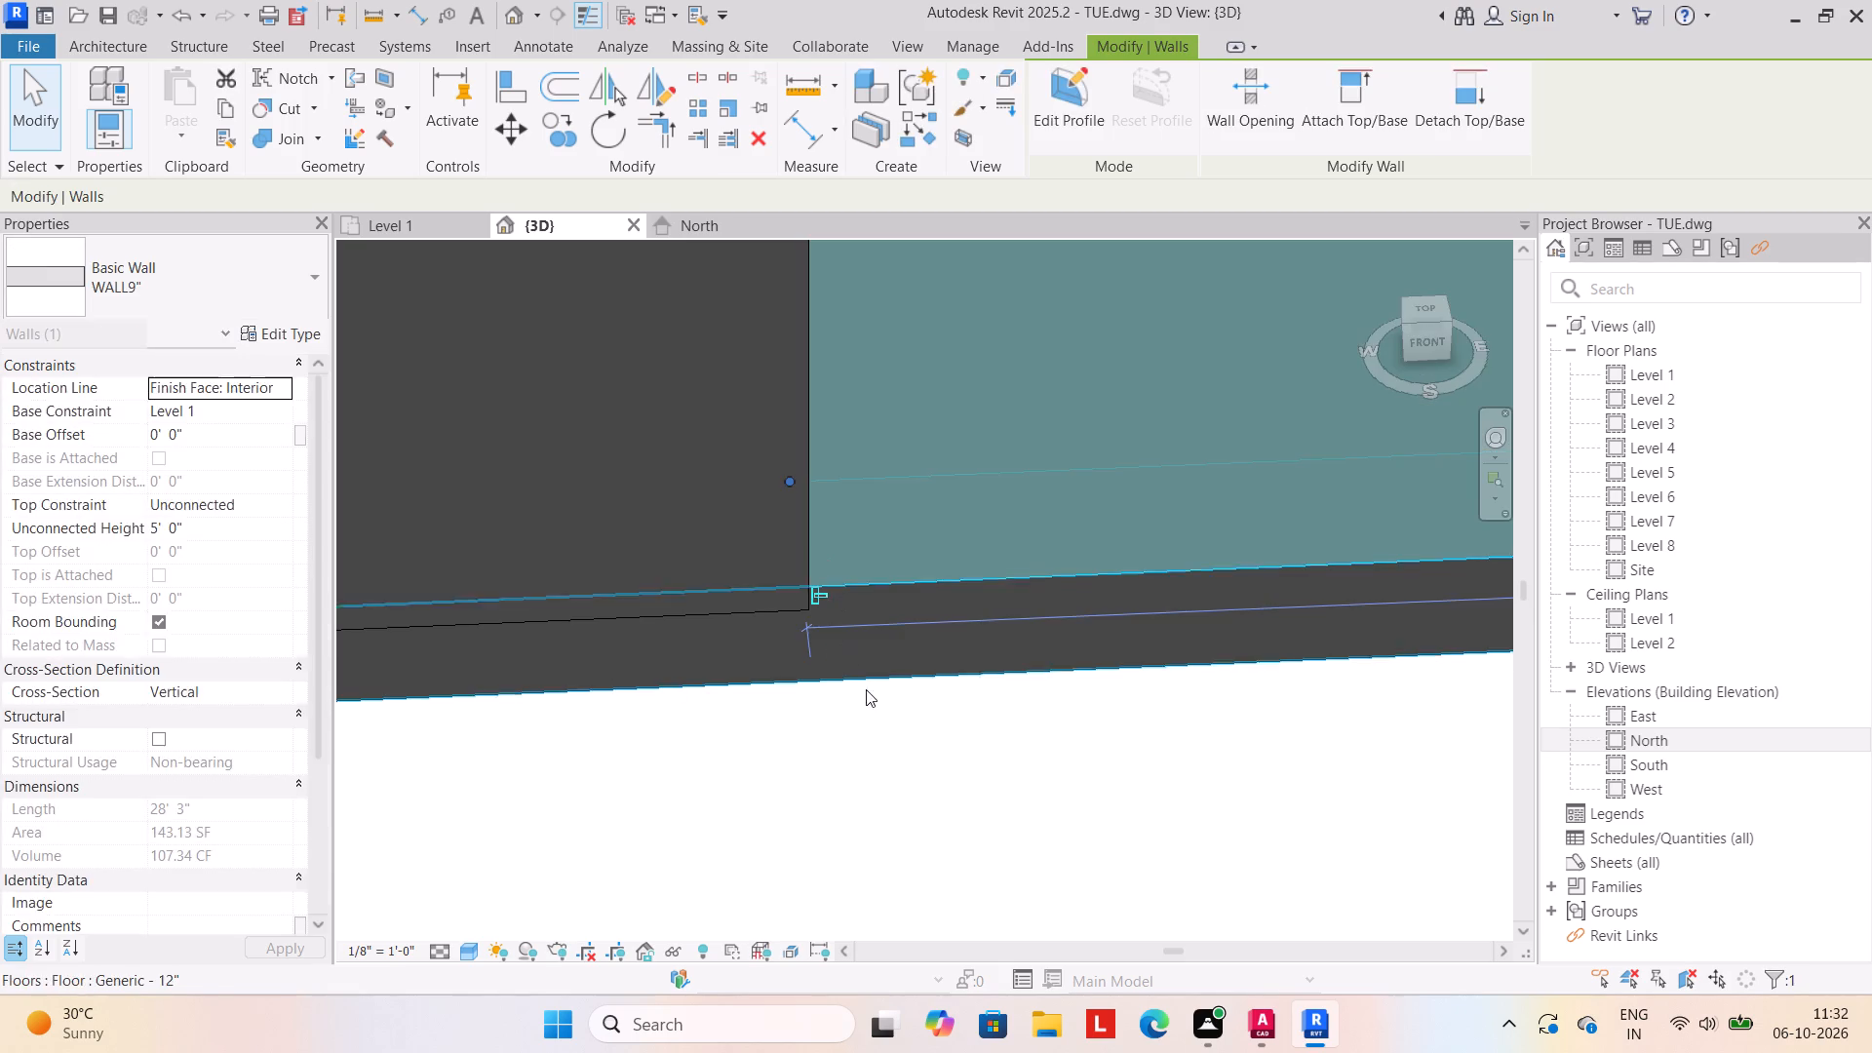
left_click(870, 701)
Examine the gate and the extended front boundary walls from the front of the building in 3D.
scroll(891, 740, "down", 17)
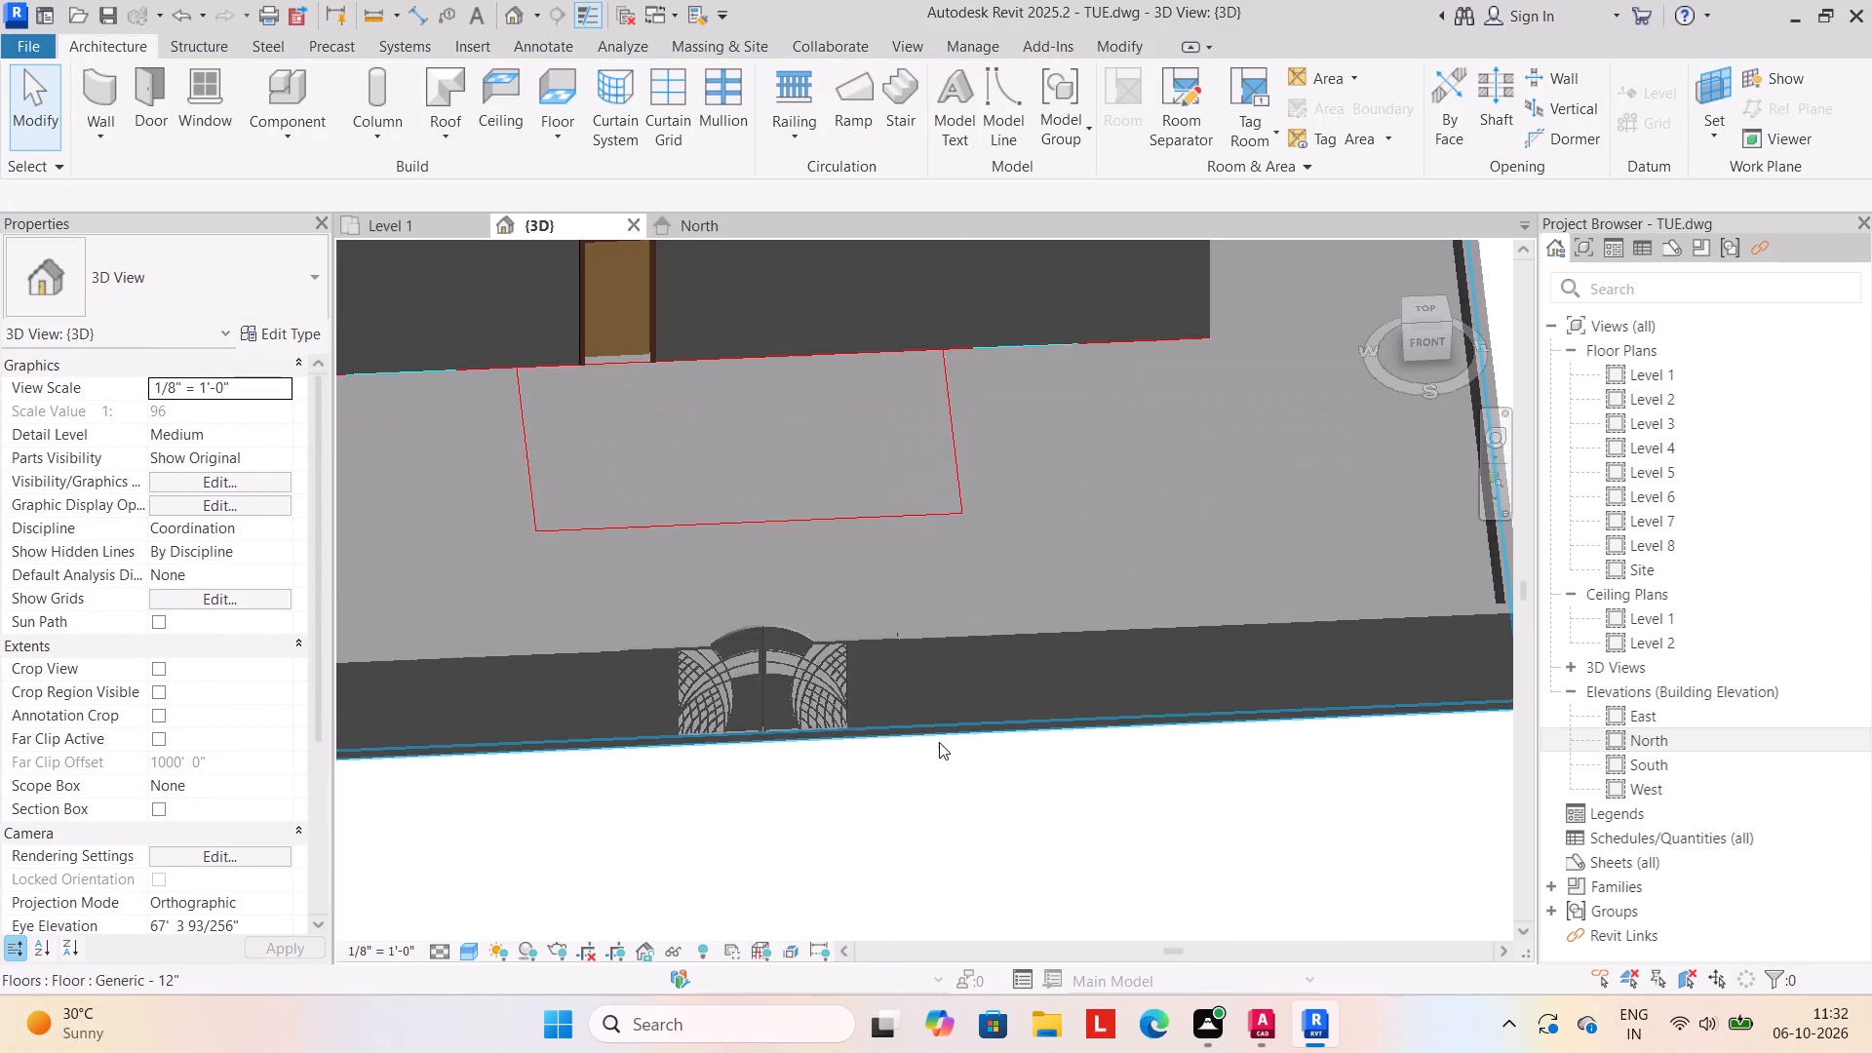
middle_click_drag(944, 737, 1036, 575)
scroll(1121, 752, "up", 1, "shift")
middle_click_drag(1121, 750, 1111, 583, "shift")
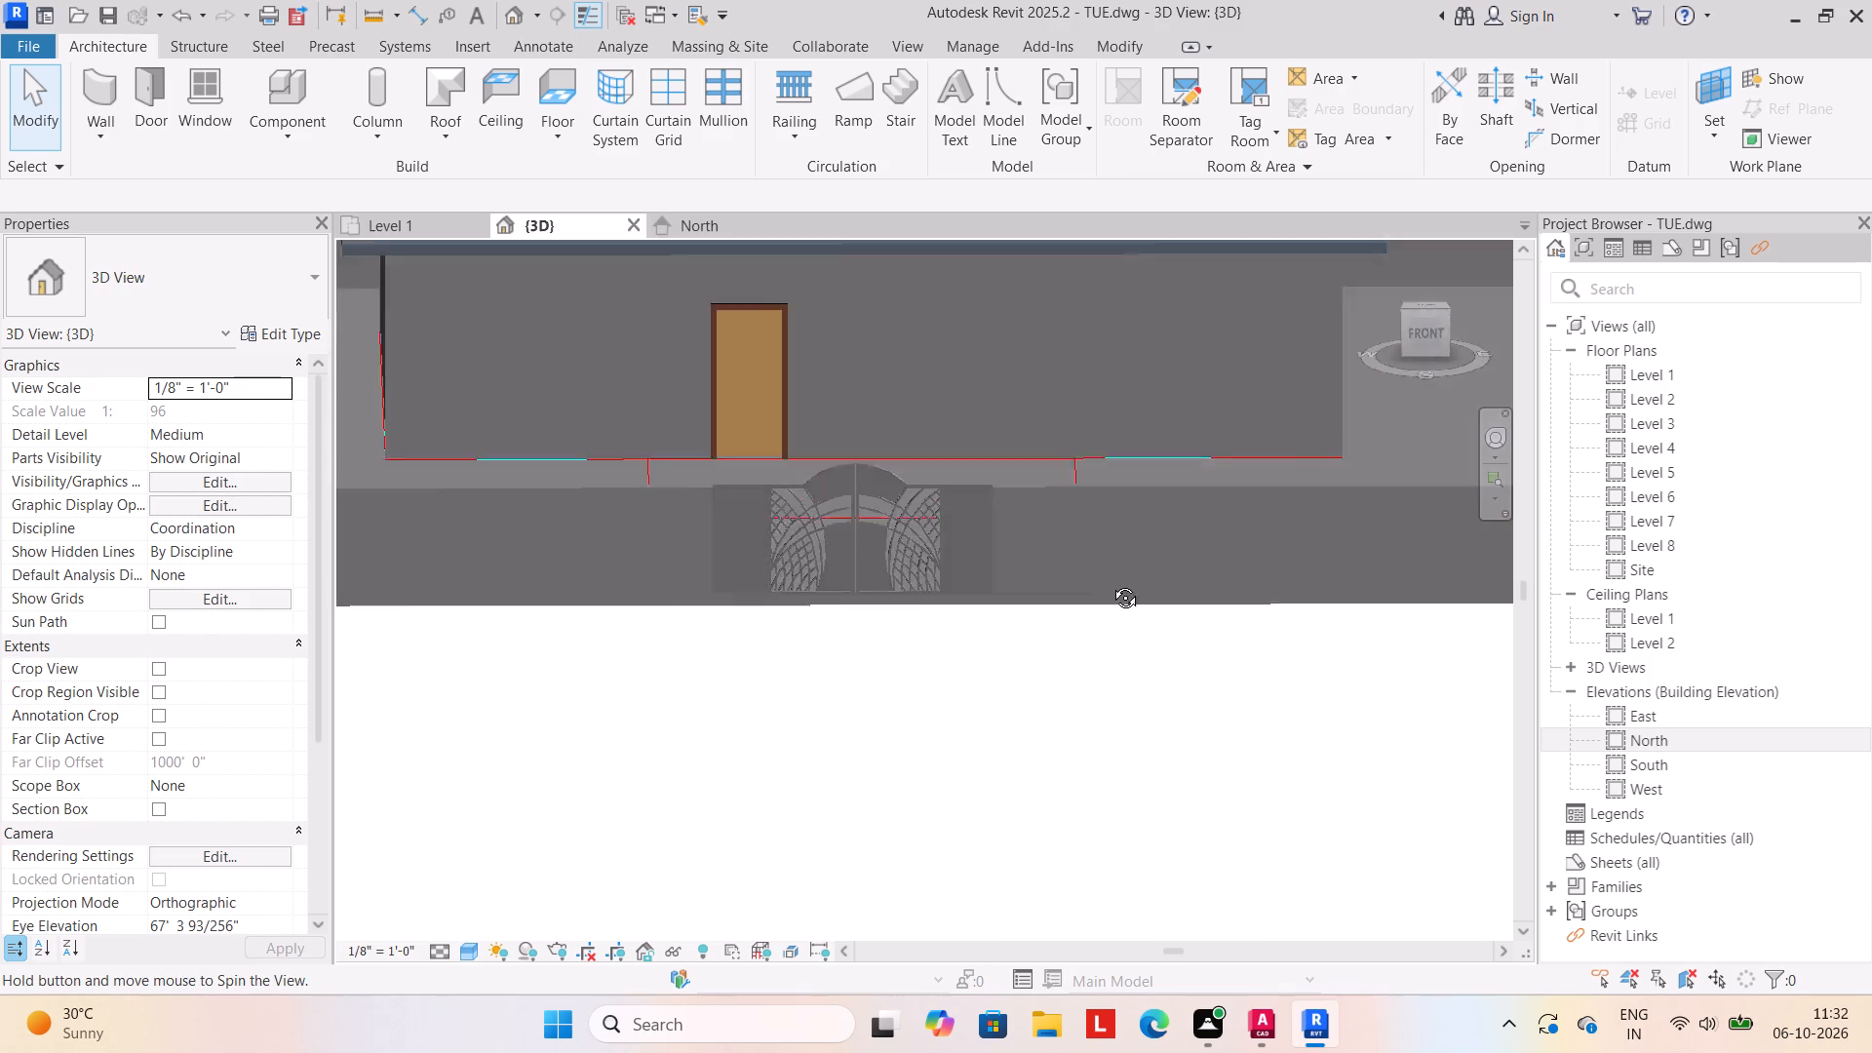
middle_click_drag(1111, 583, 1126, 538, "shift")
scroll(1088, 589, "down", 3)
middle_click_drag(1044, 610, 1062, 581)
middle_click_drag(1160, 660, 1087, 639, "shift")
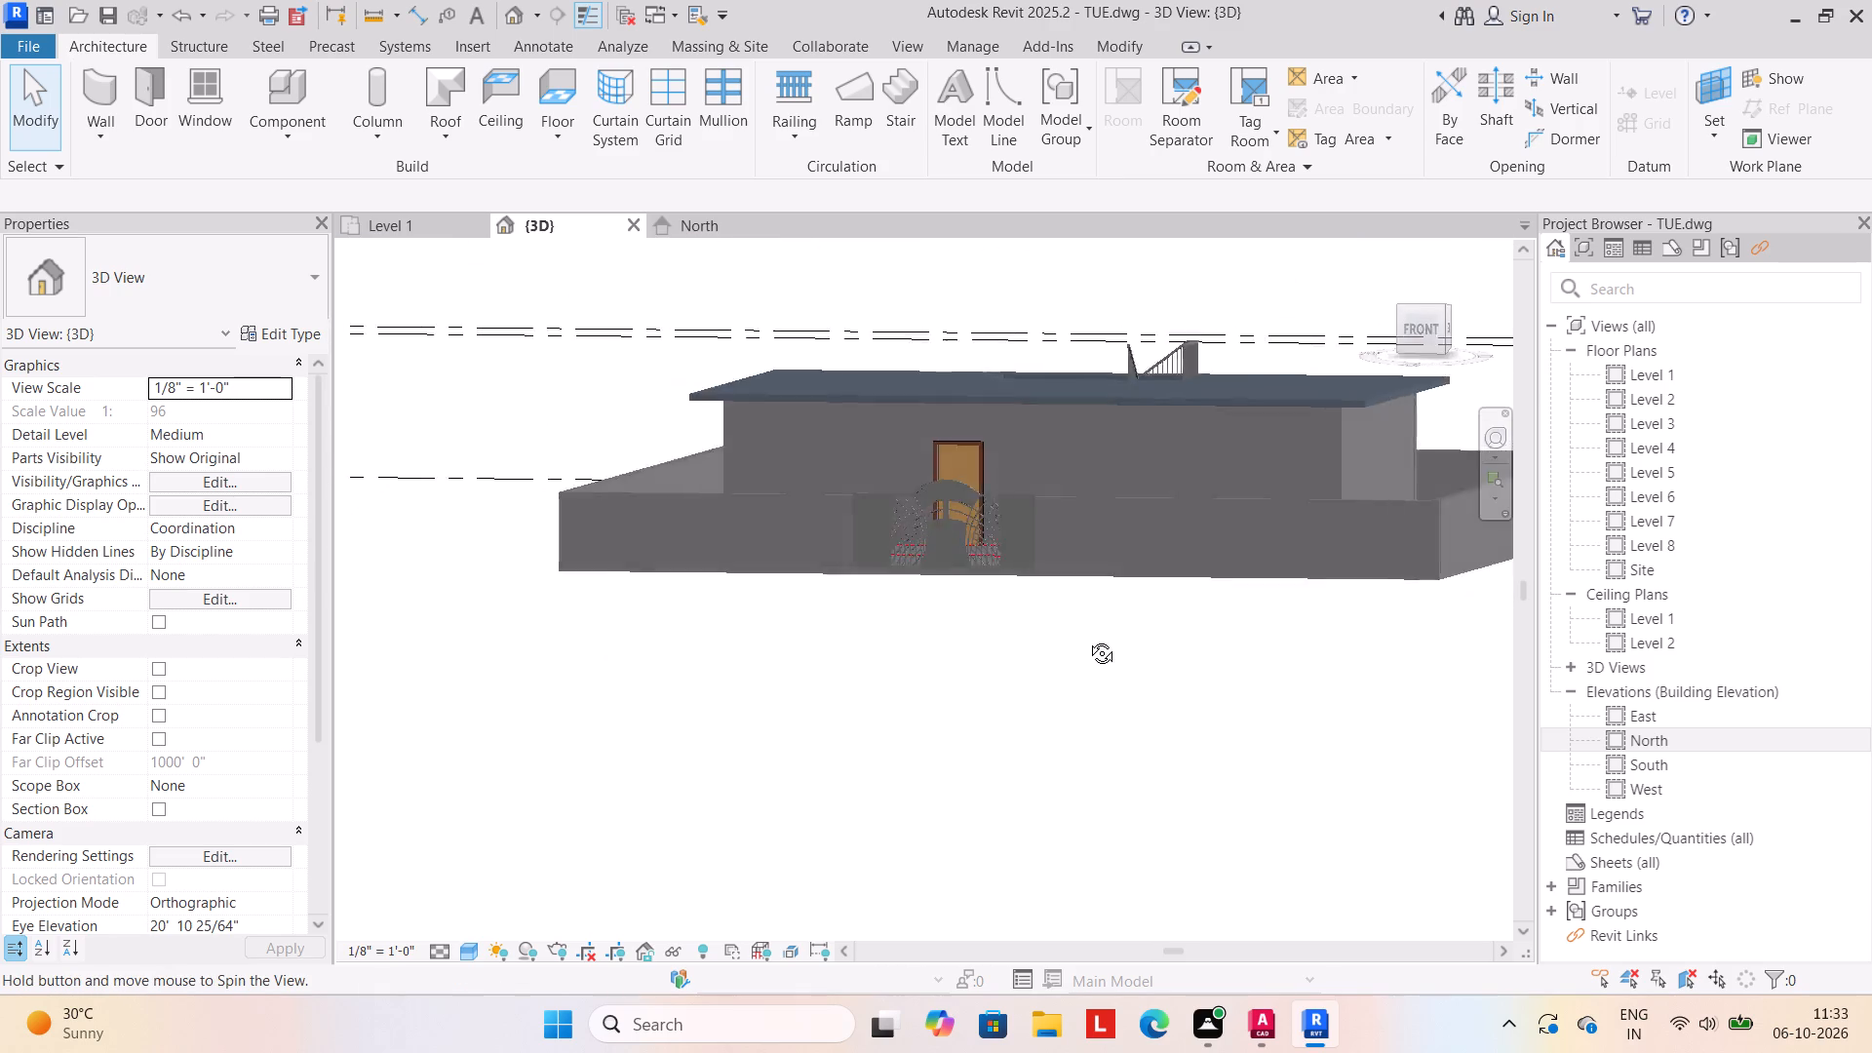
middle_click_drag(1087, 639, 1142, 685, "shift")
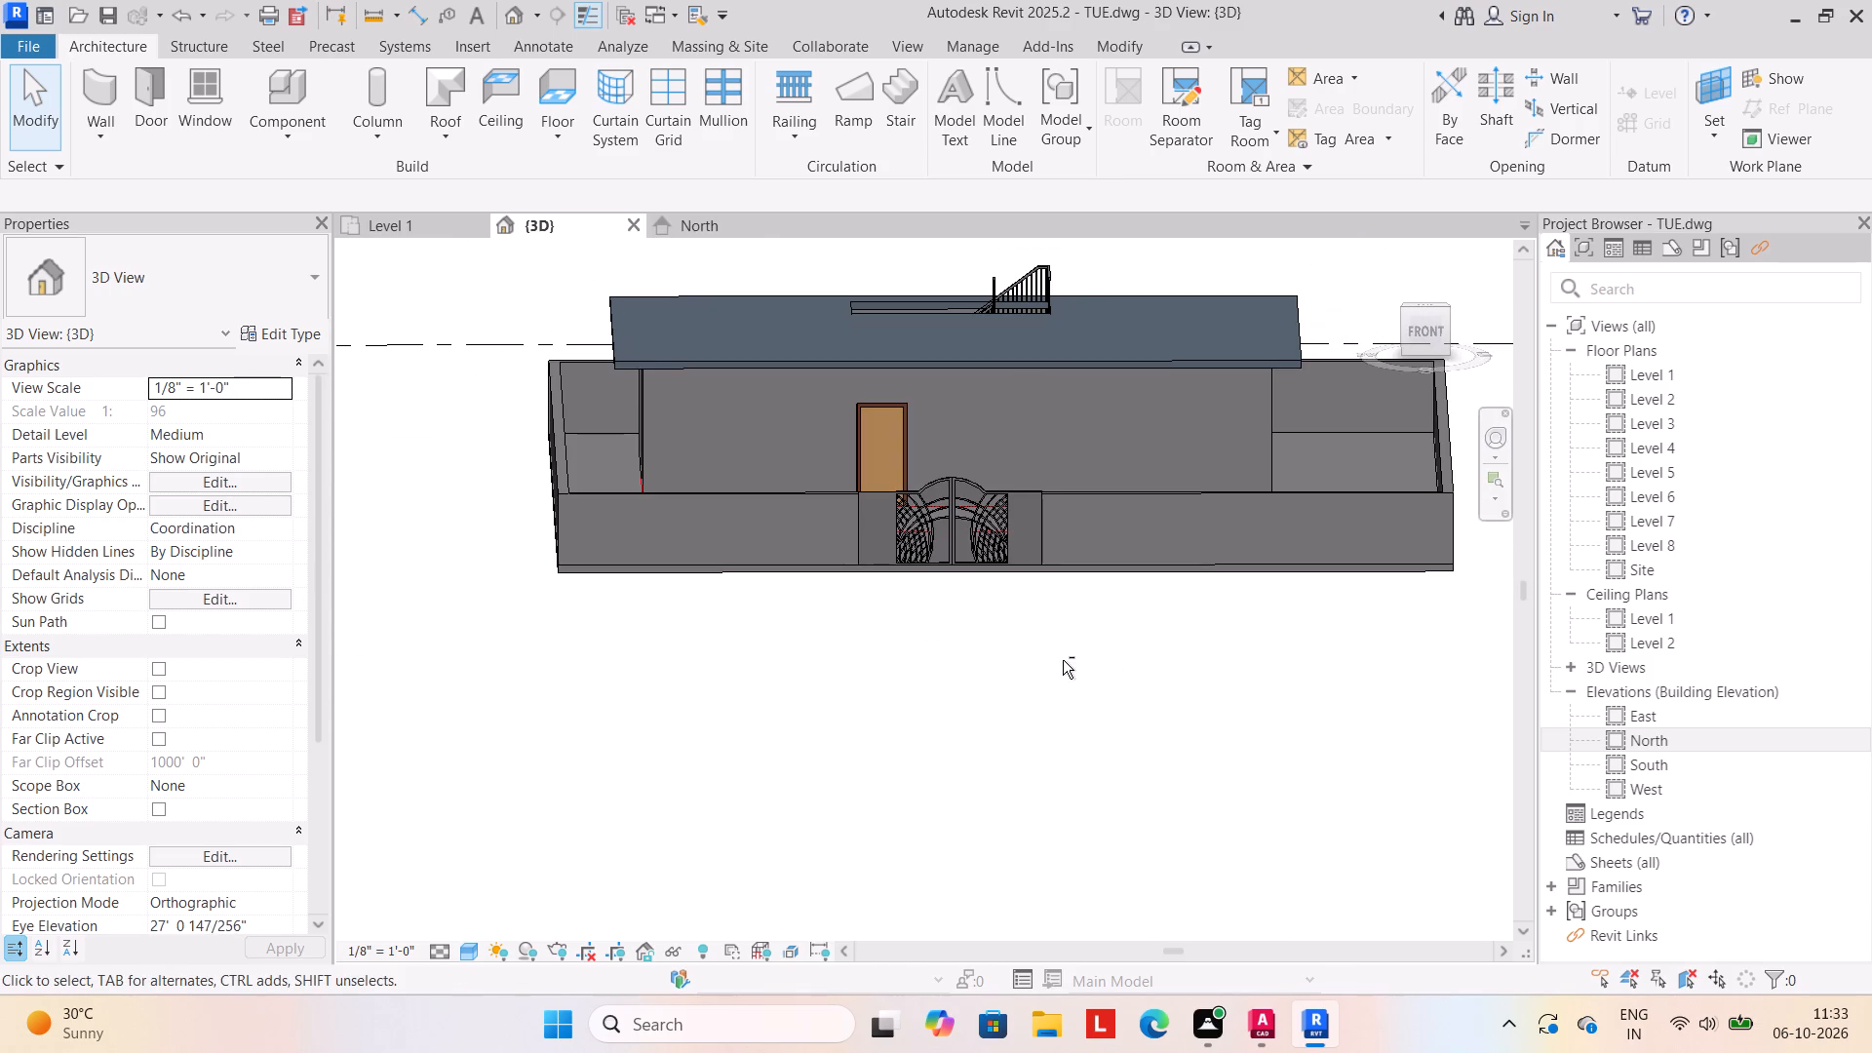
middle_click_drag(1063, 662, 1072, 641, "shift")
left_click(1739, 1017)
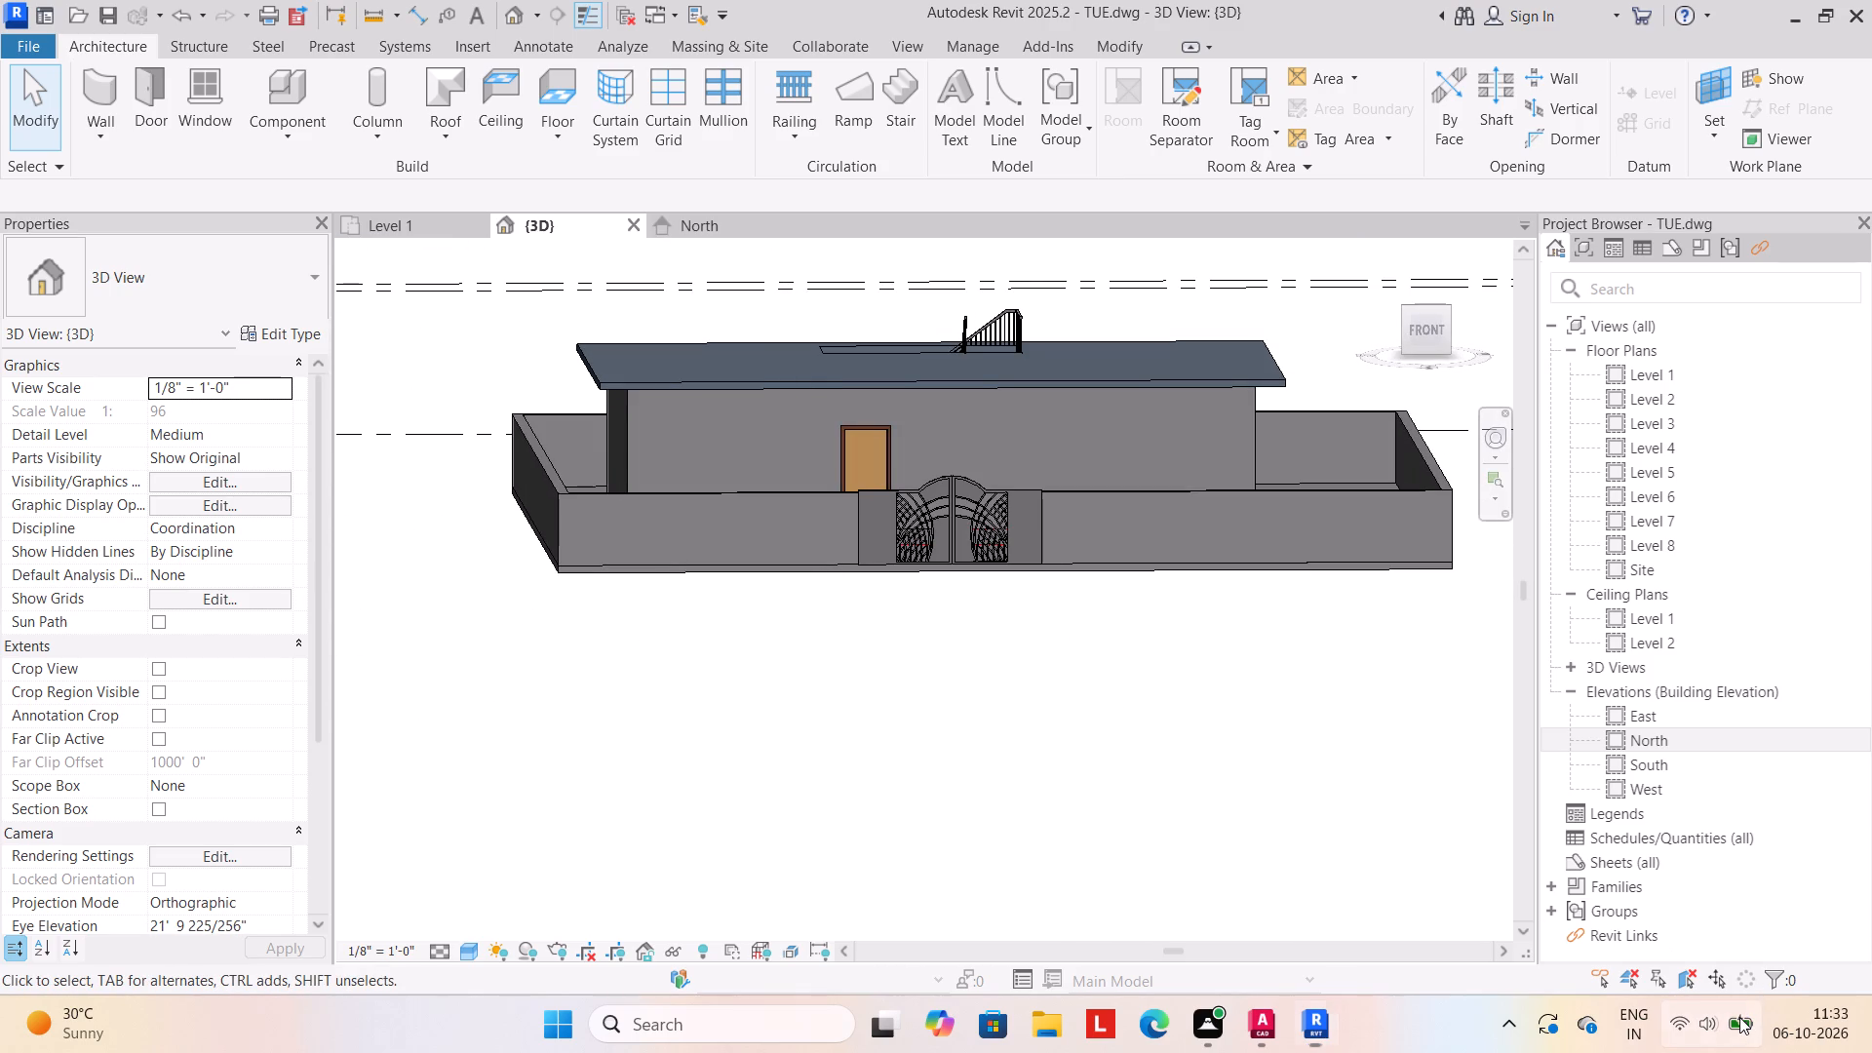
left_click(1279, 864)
Shorten the front boundary wall west of the gate to about 17' 10" by pulling its gate-side end back.
scroll(1072, 778, "down", 1)
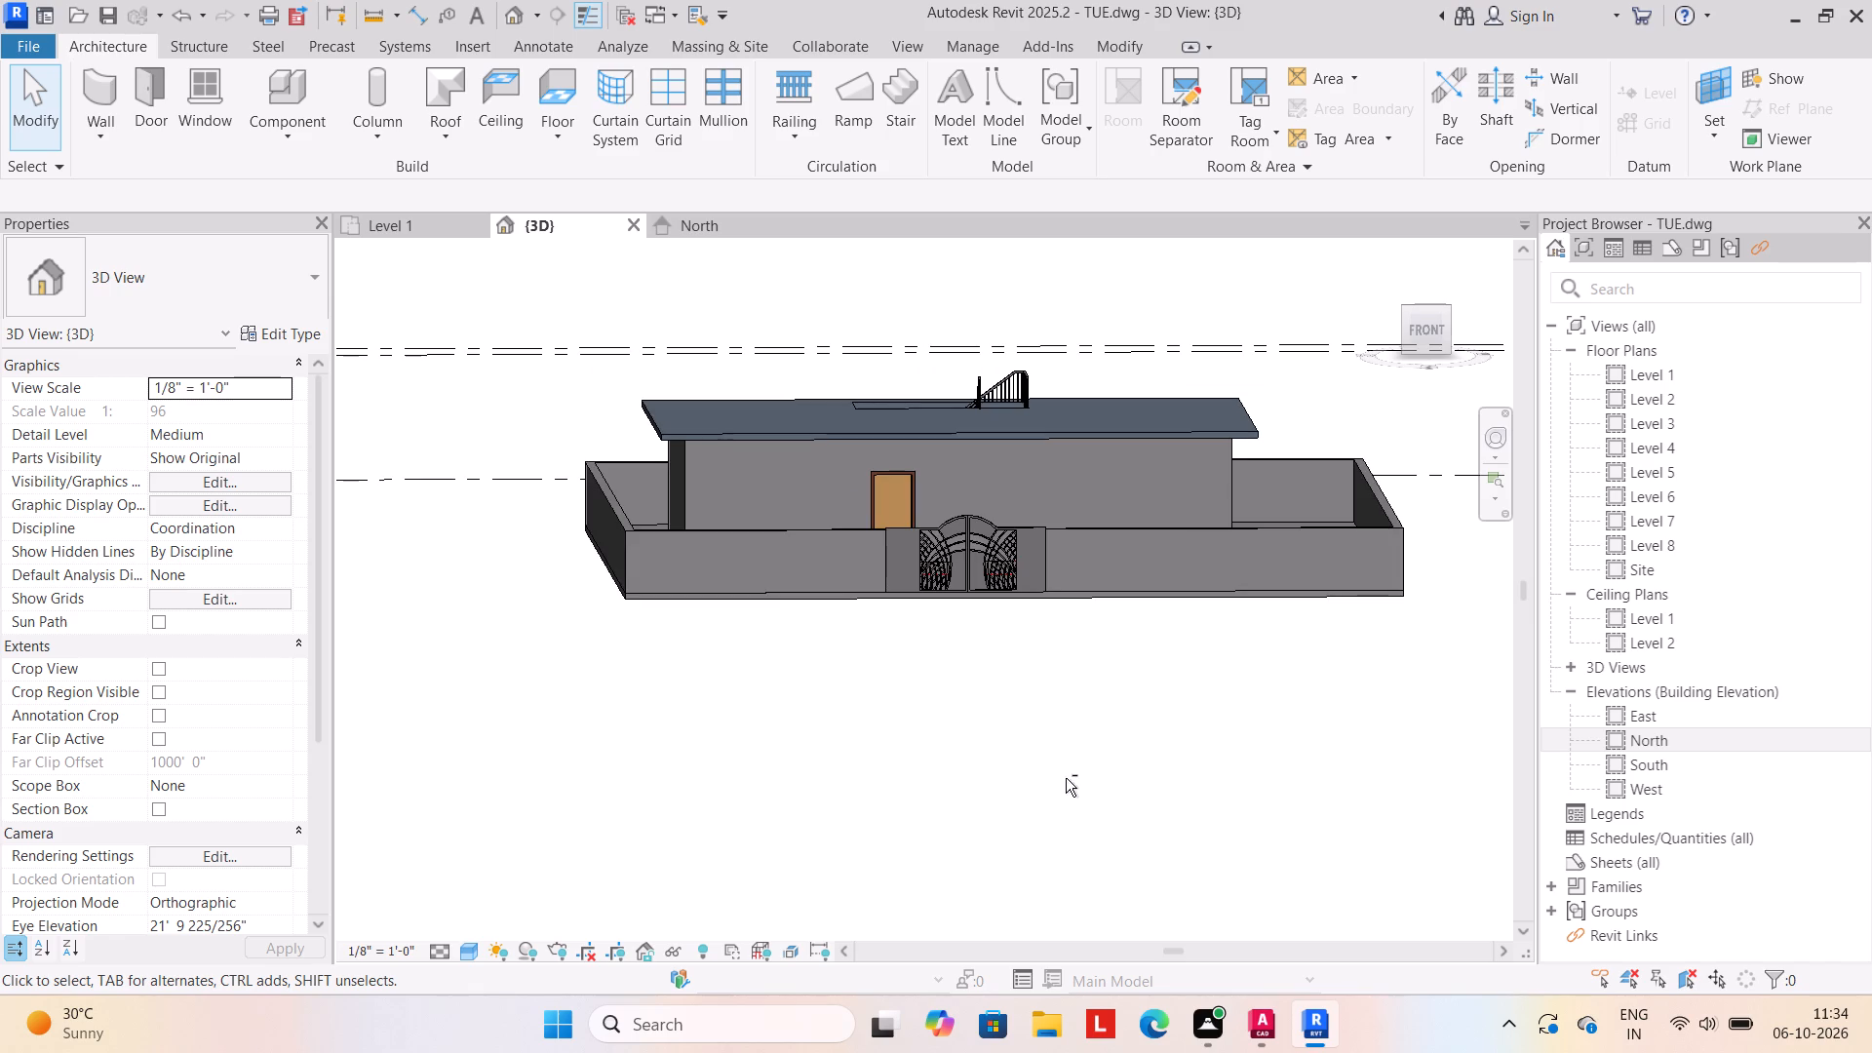
middle_click_drag(1037, 795, 1031, 815, "shift")
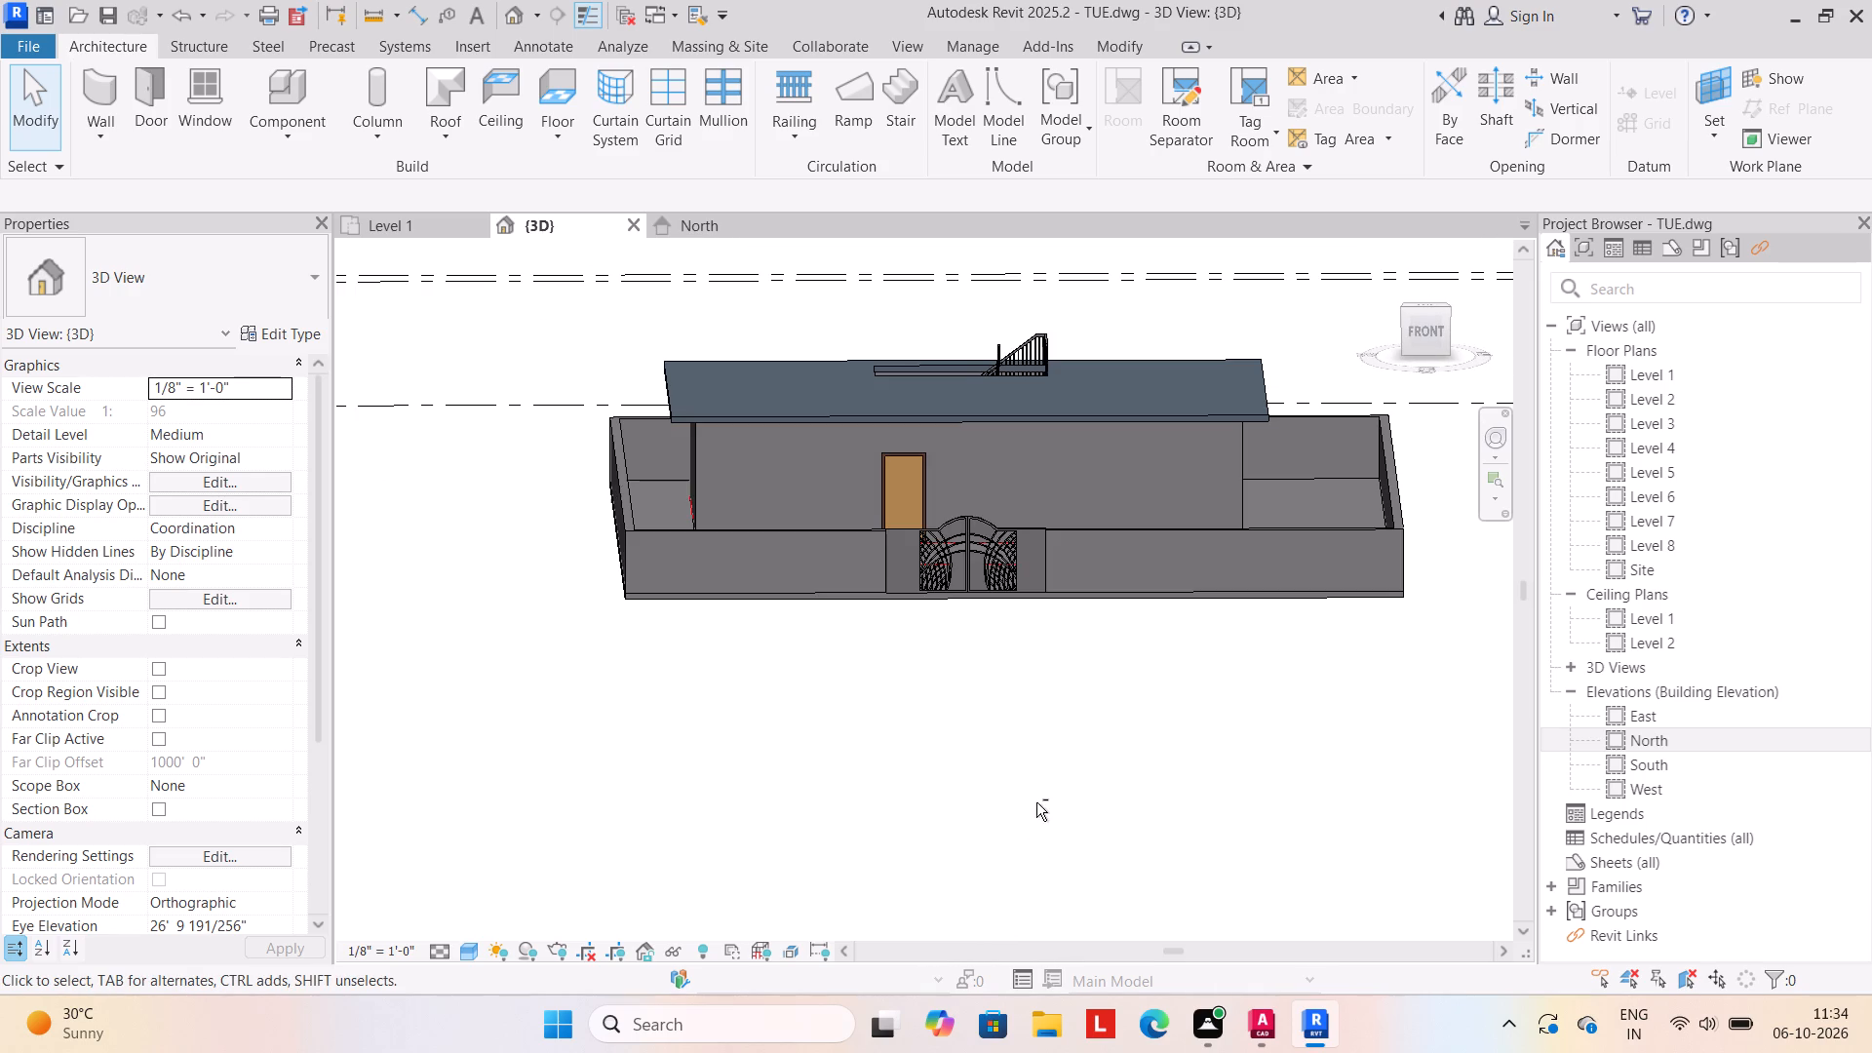
left_click(820, 589)
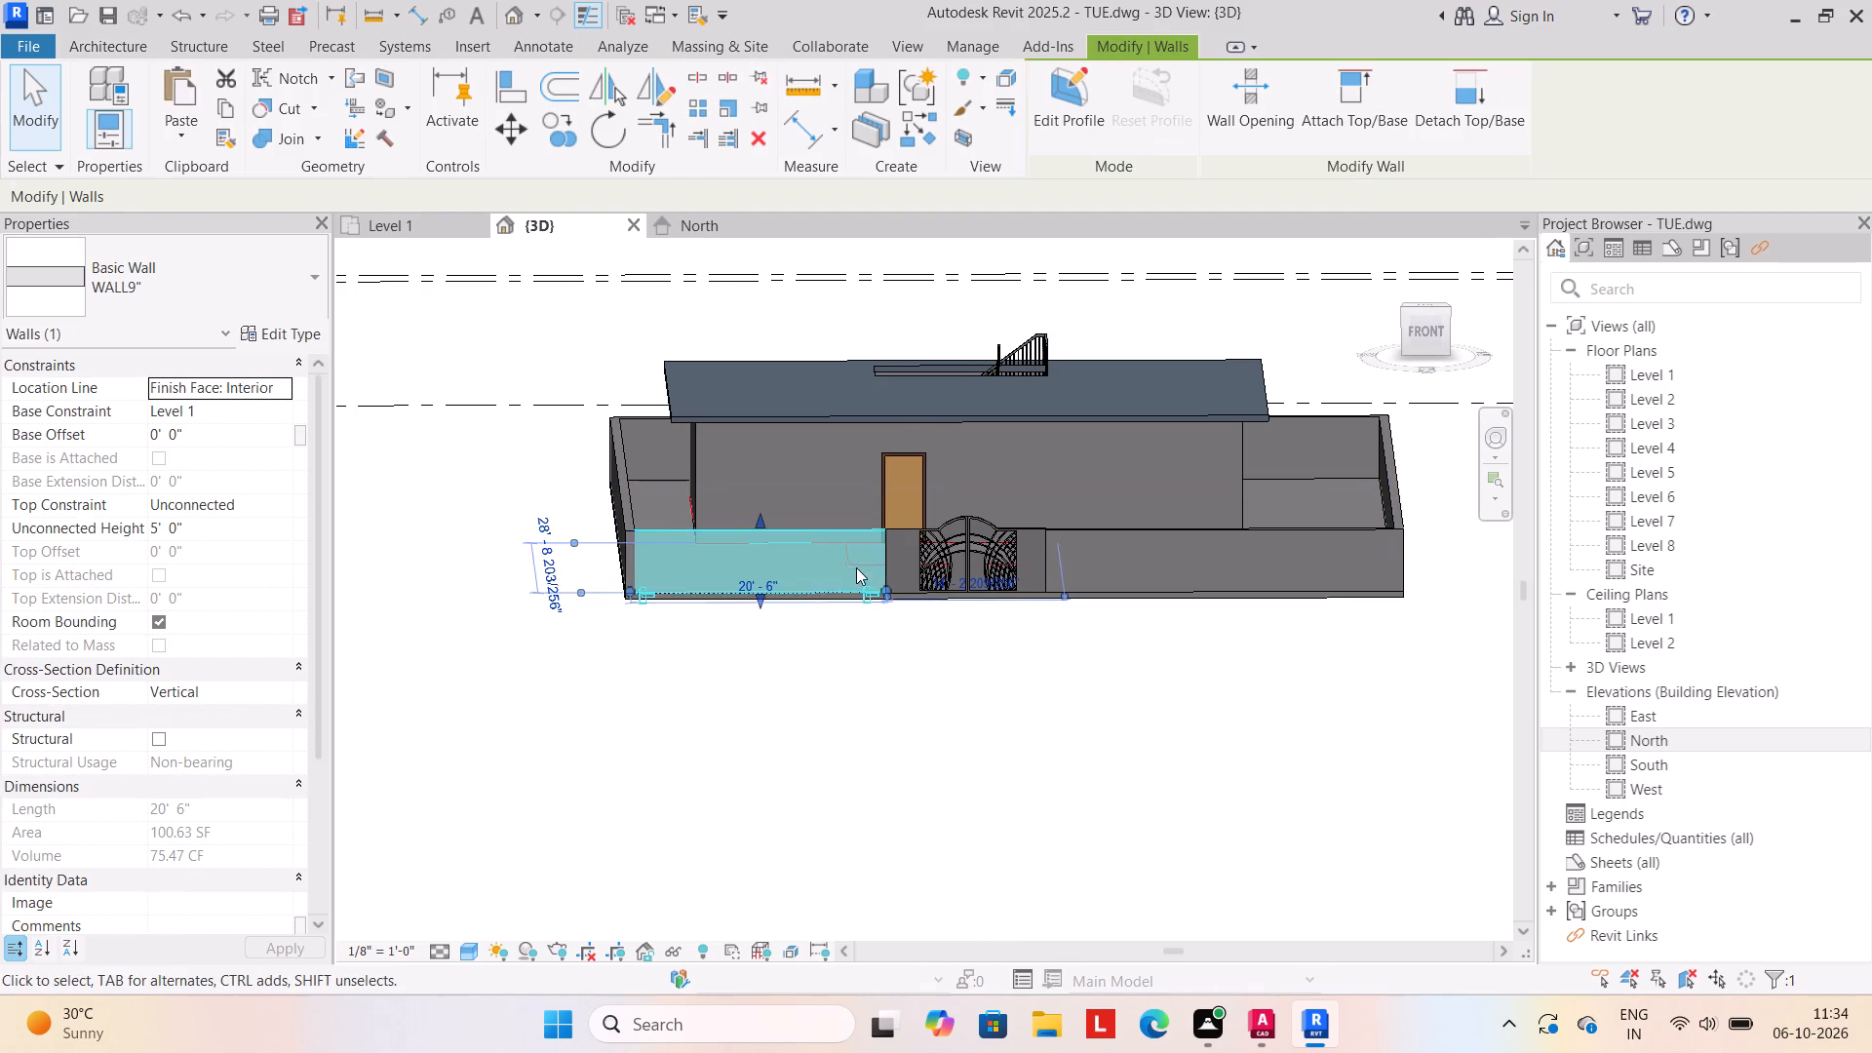
scroll(858, 564, "up", 12)
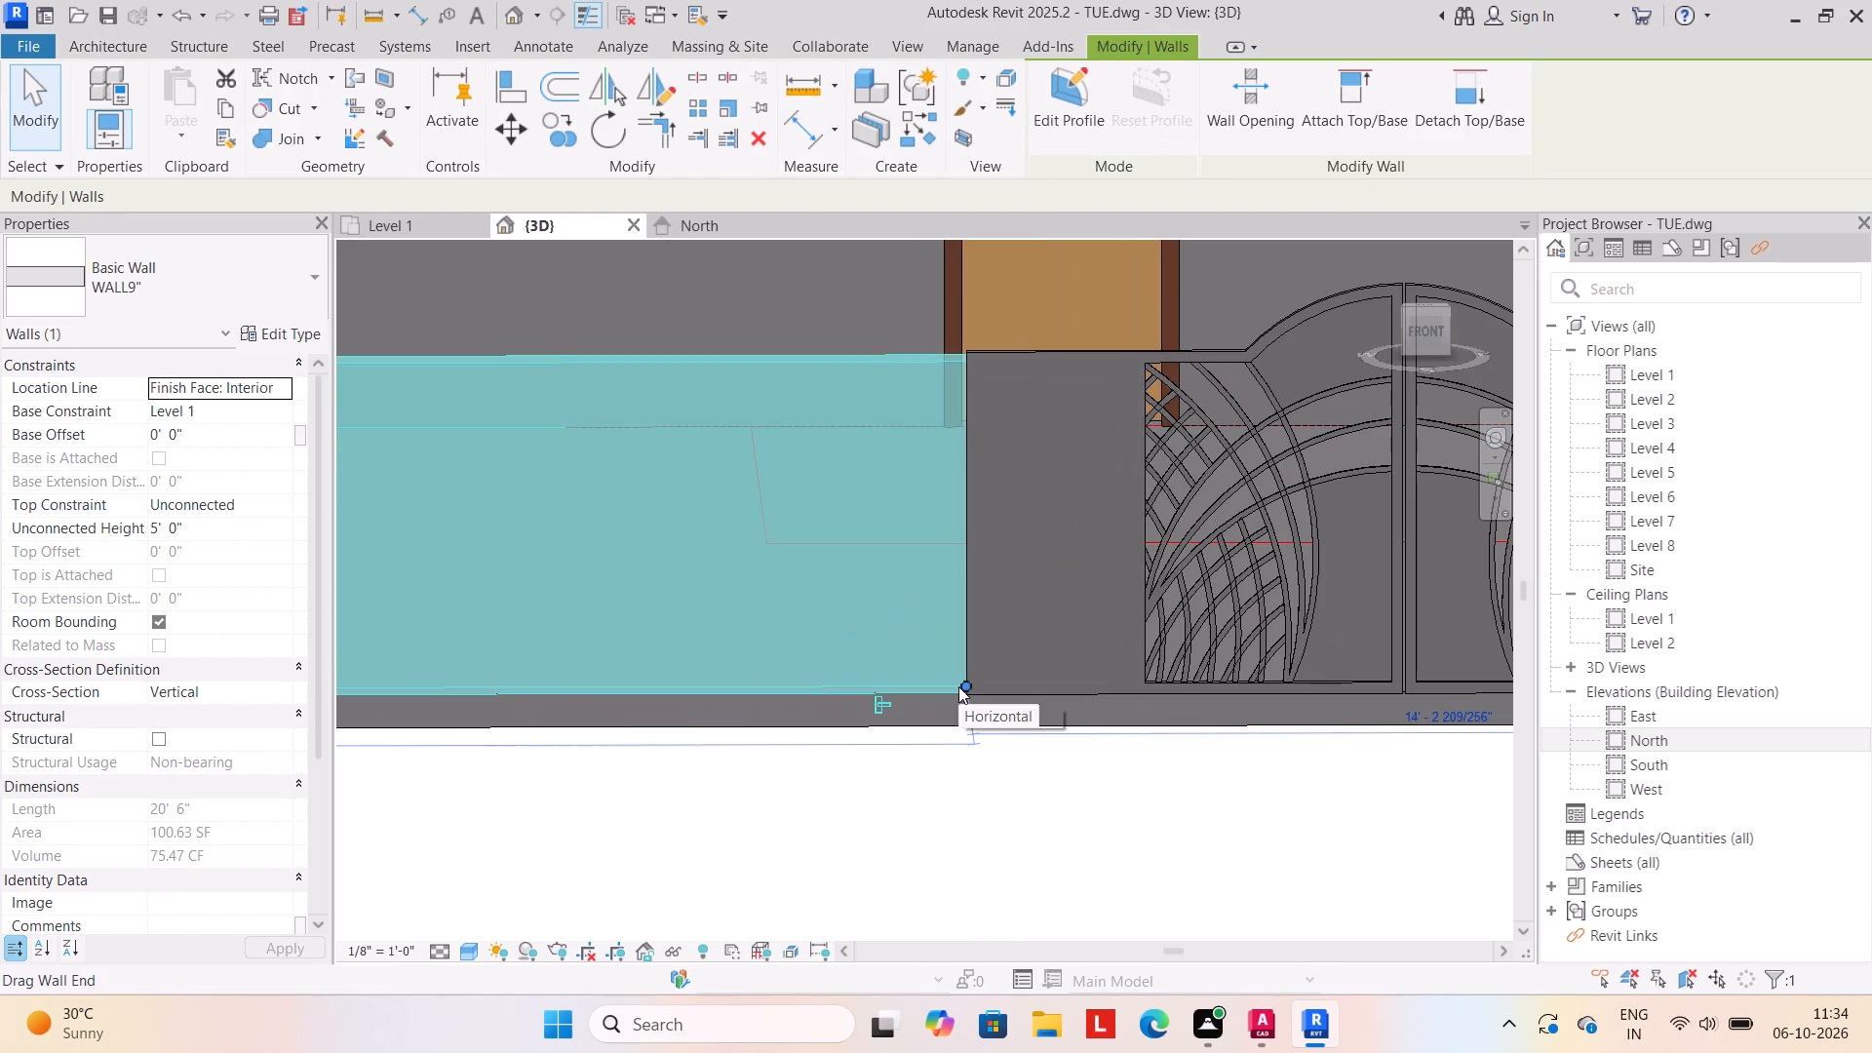
left_click_drag(958, 686, 787, 689)
left_click(873, 821)
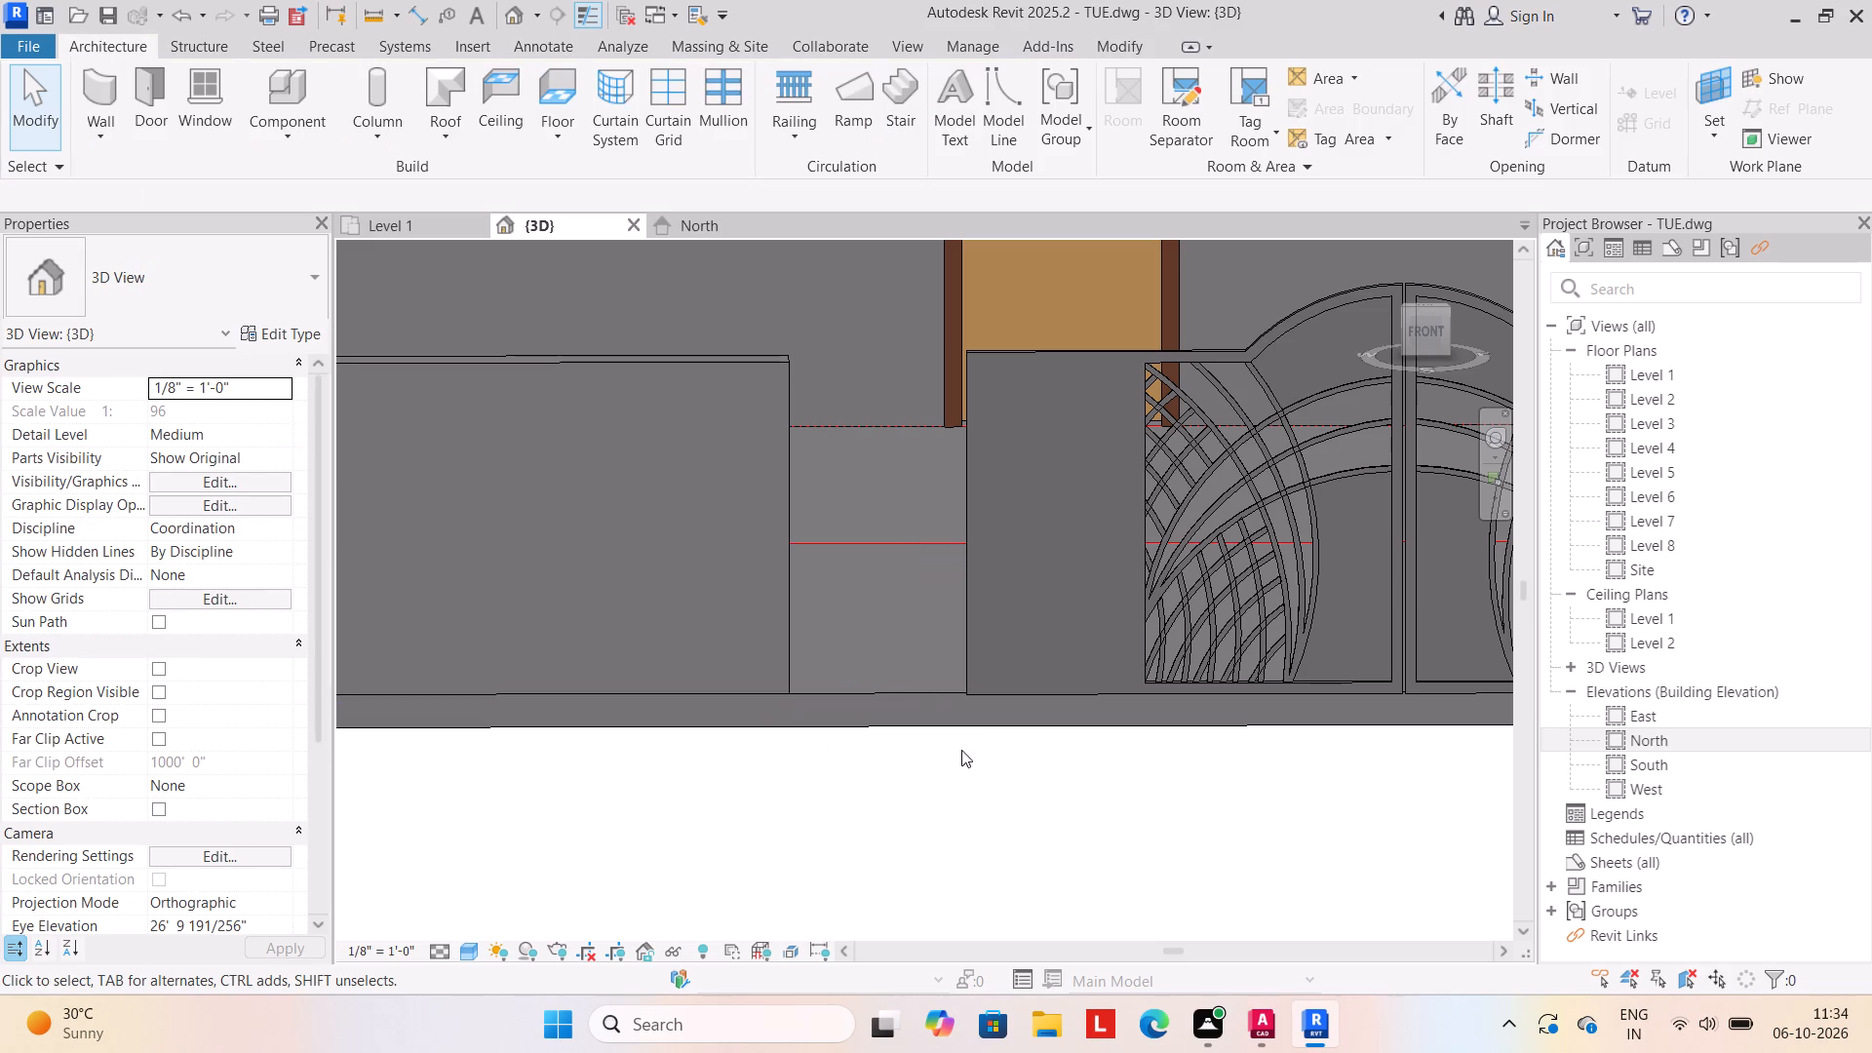
Nudge the gate_7956 gate west along the front boundary until its edge meets the end of the shortened wall.
left_click(965, 659)
key("Left")
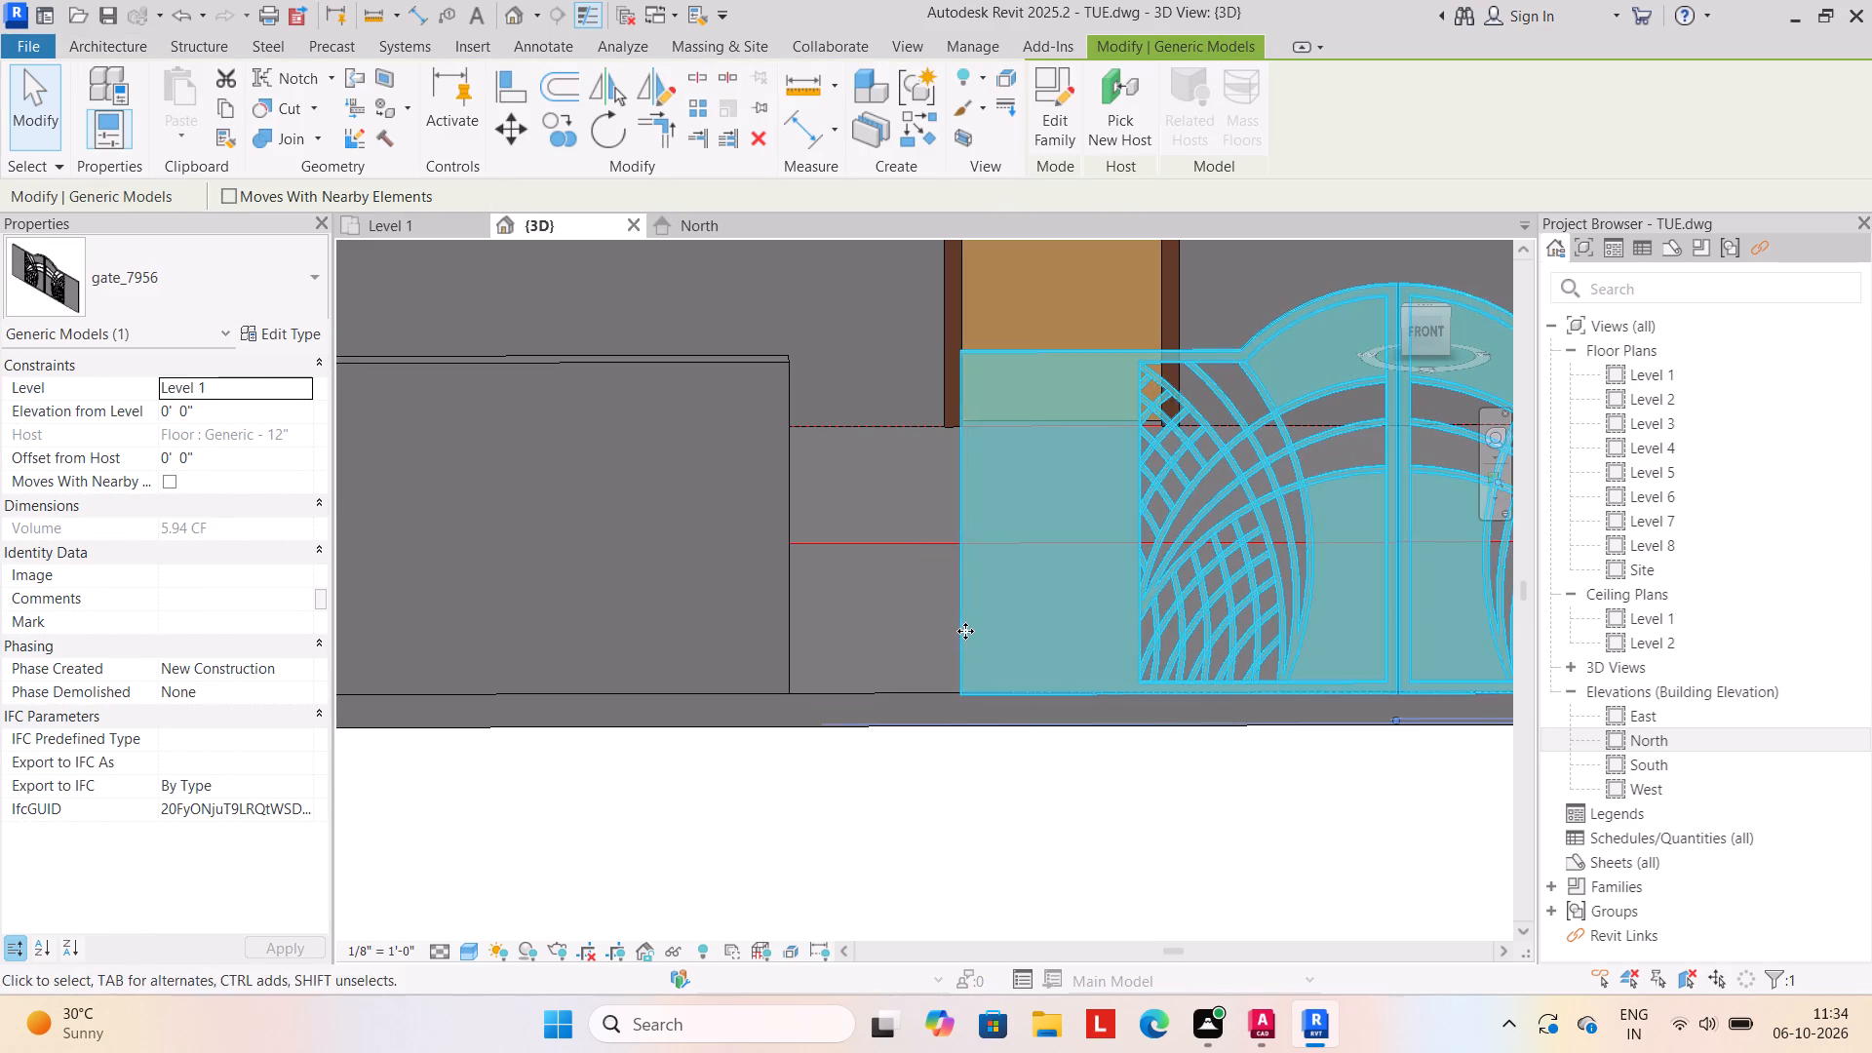
key("Left")
key("Left")
key("Left")
key("Left")
key("Left")
key("Left")
key("Left")
key("Left")
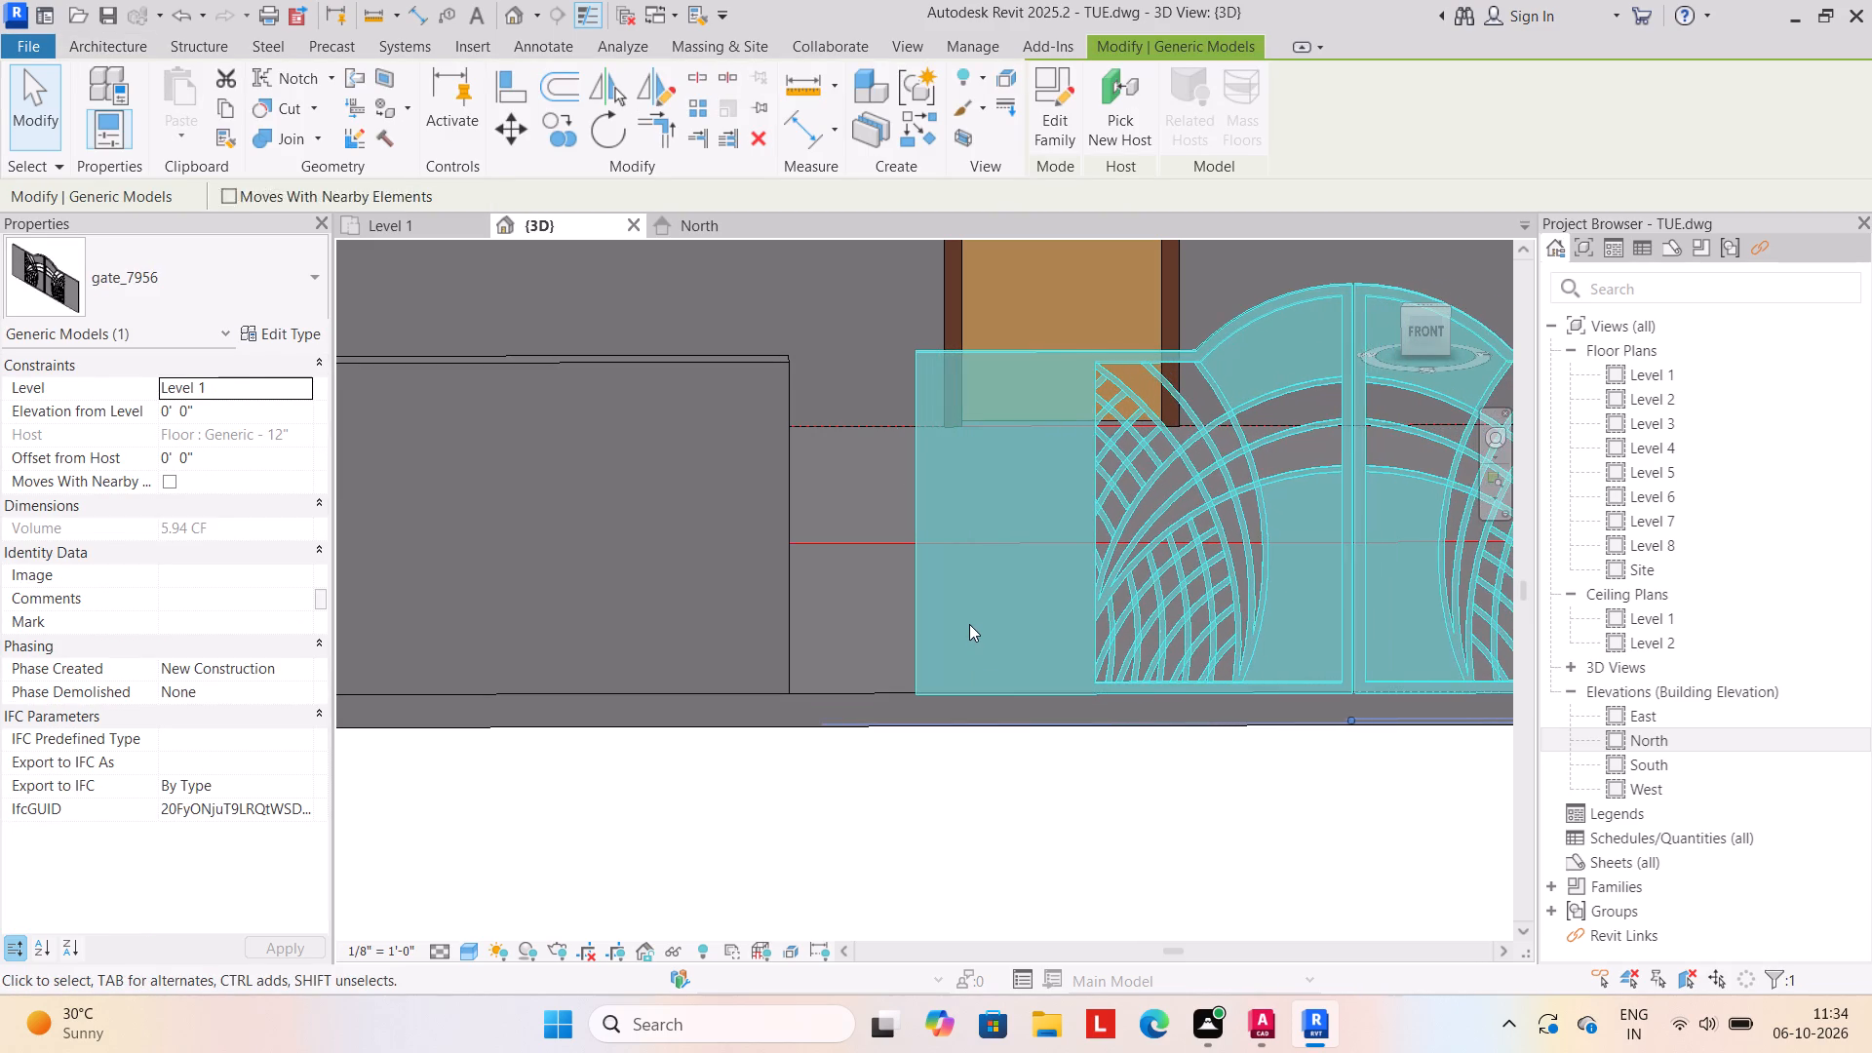
key("Left")
key("Left")
key("Left")
key("Left")
key("Left")
key("Left")
key("Left")
key("Left")
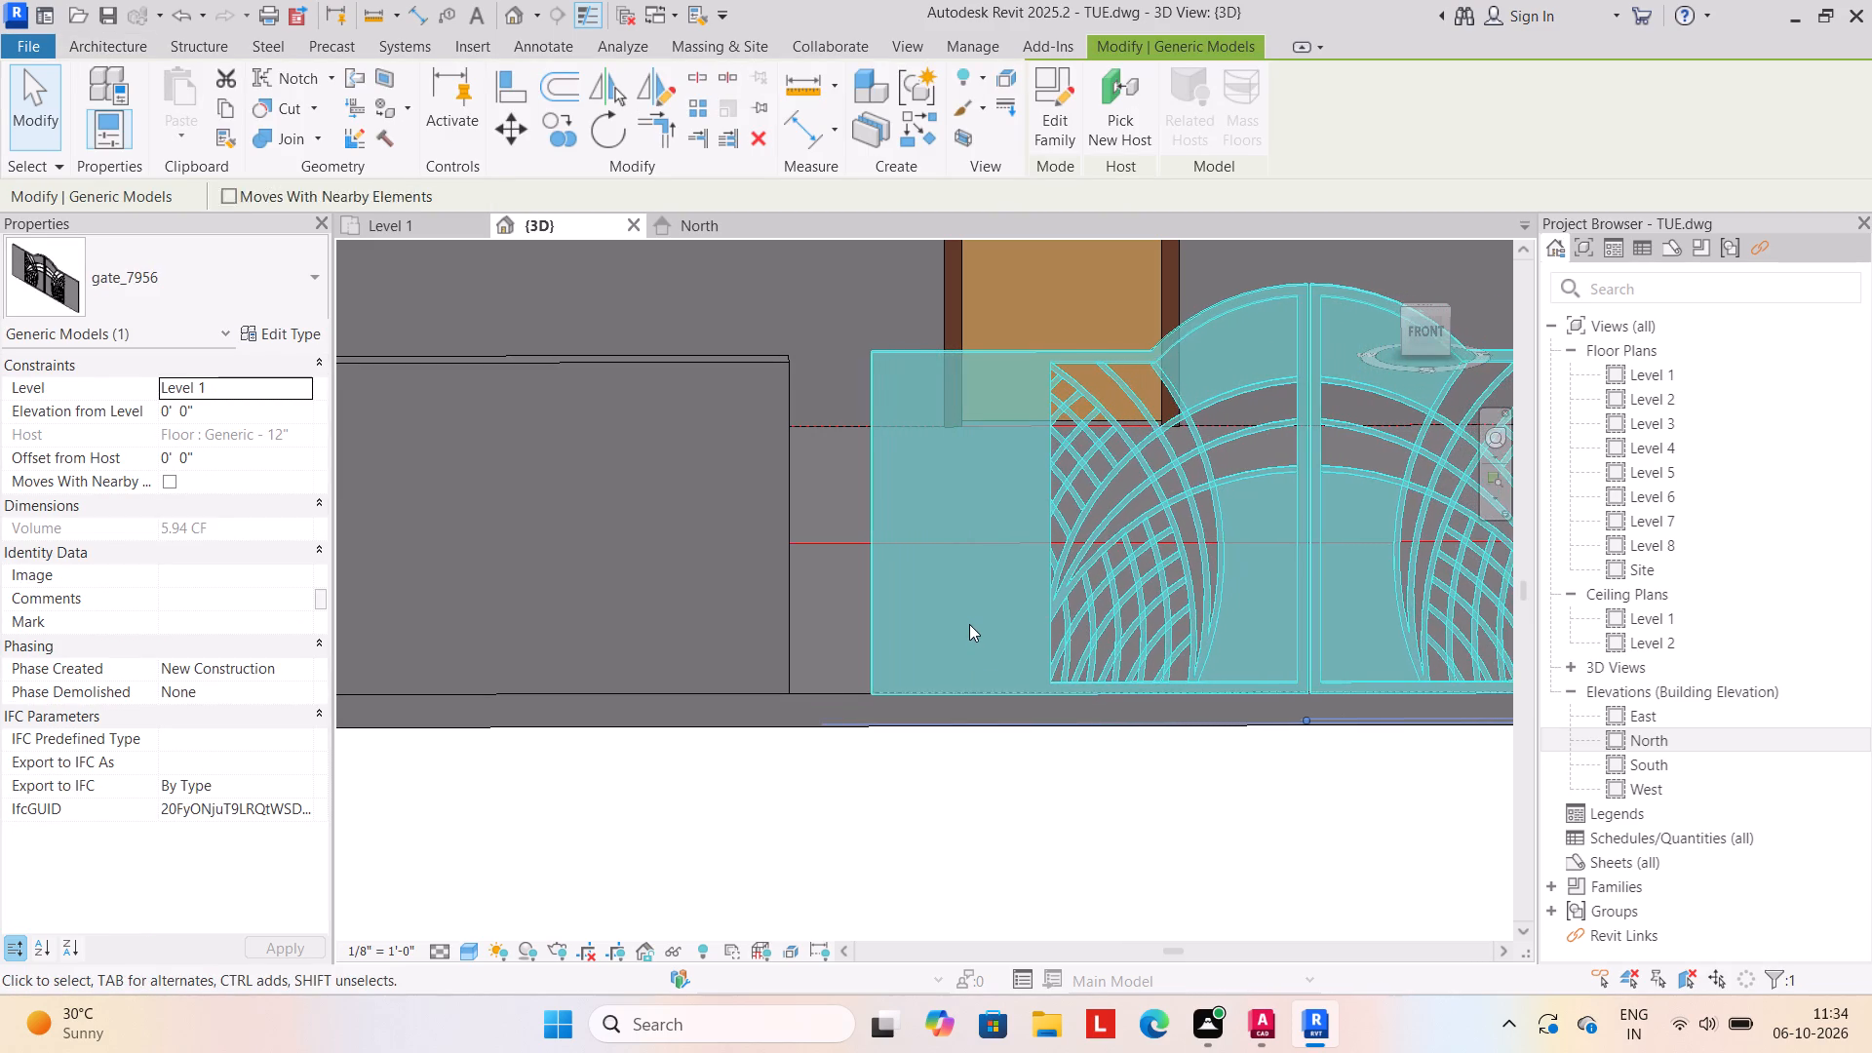
key("Left")
key("Left")
key("Left")
key("Left")
key("Left")
key("Left")
key("Left")
key("Left")
key("Left")
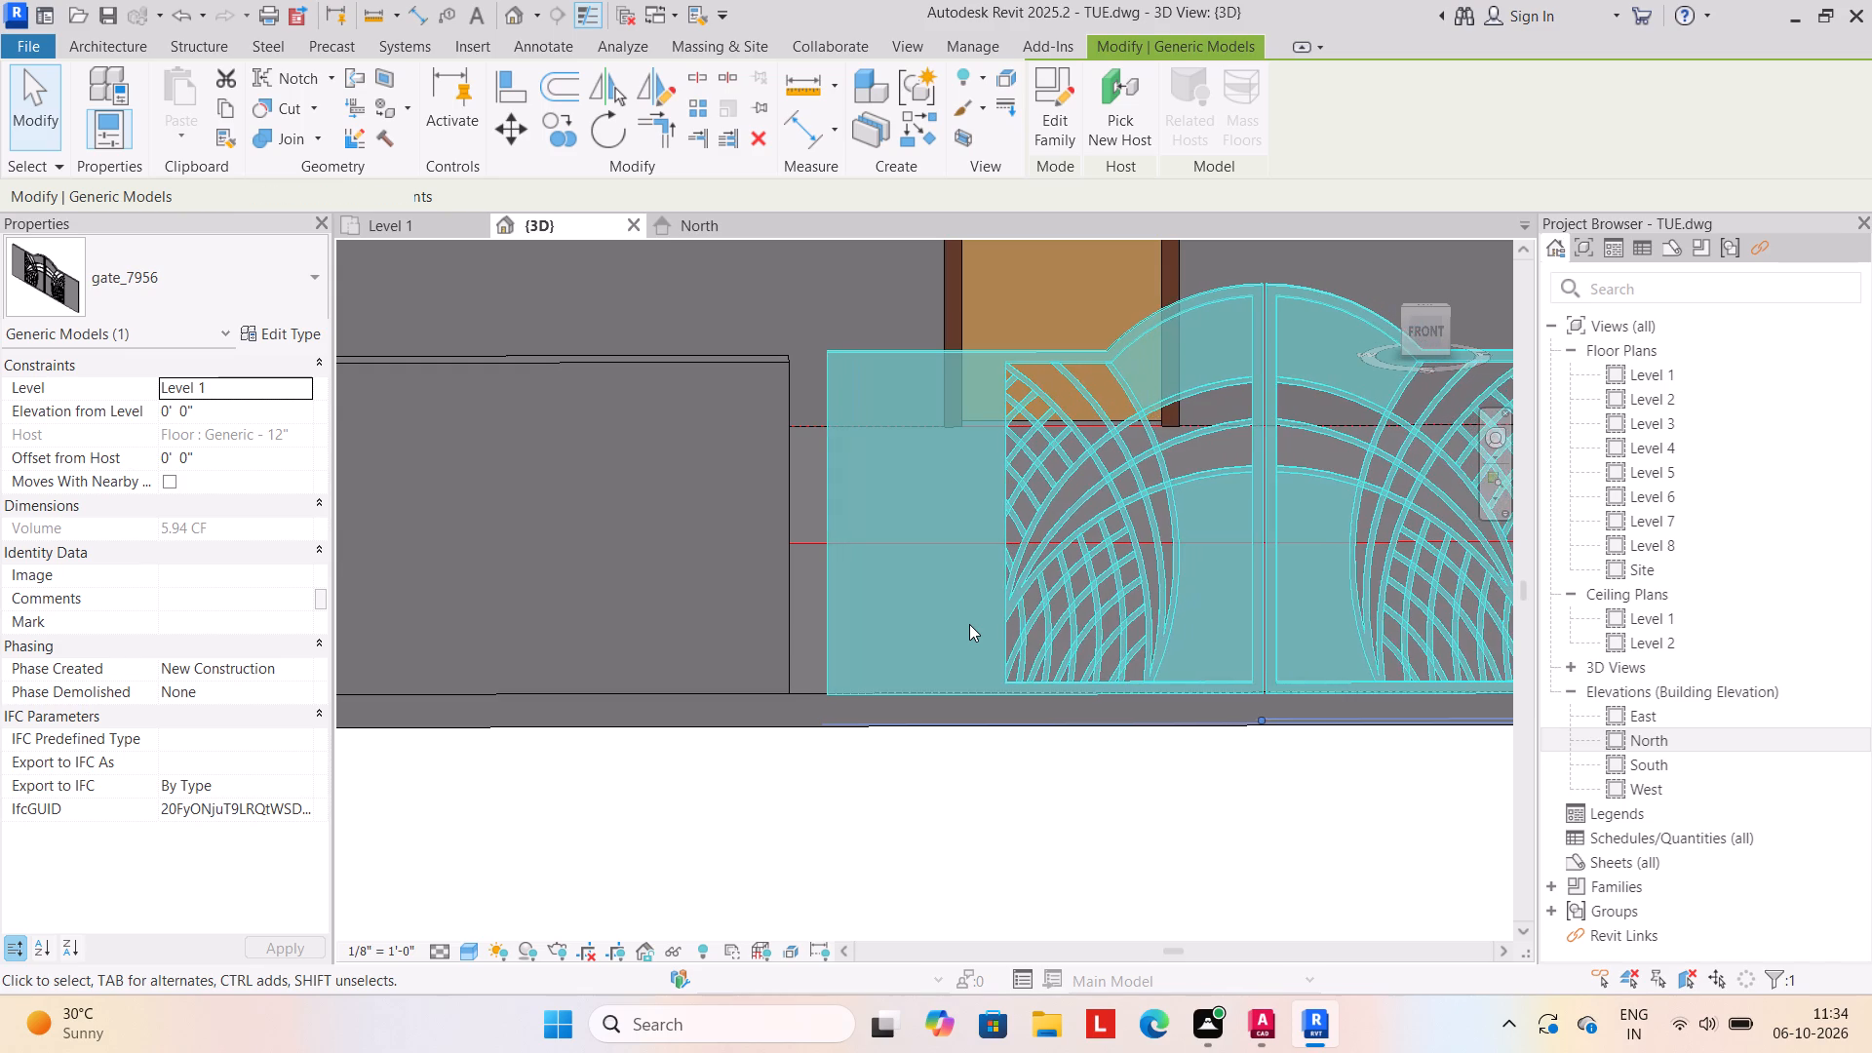
key("Left")
key("Left")
key("Left")
key("Left")
key("Left")
key("Left")
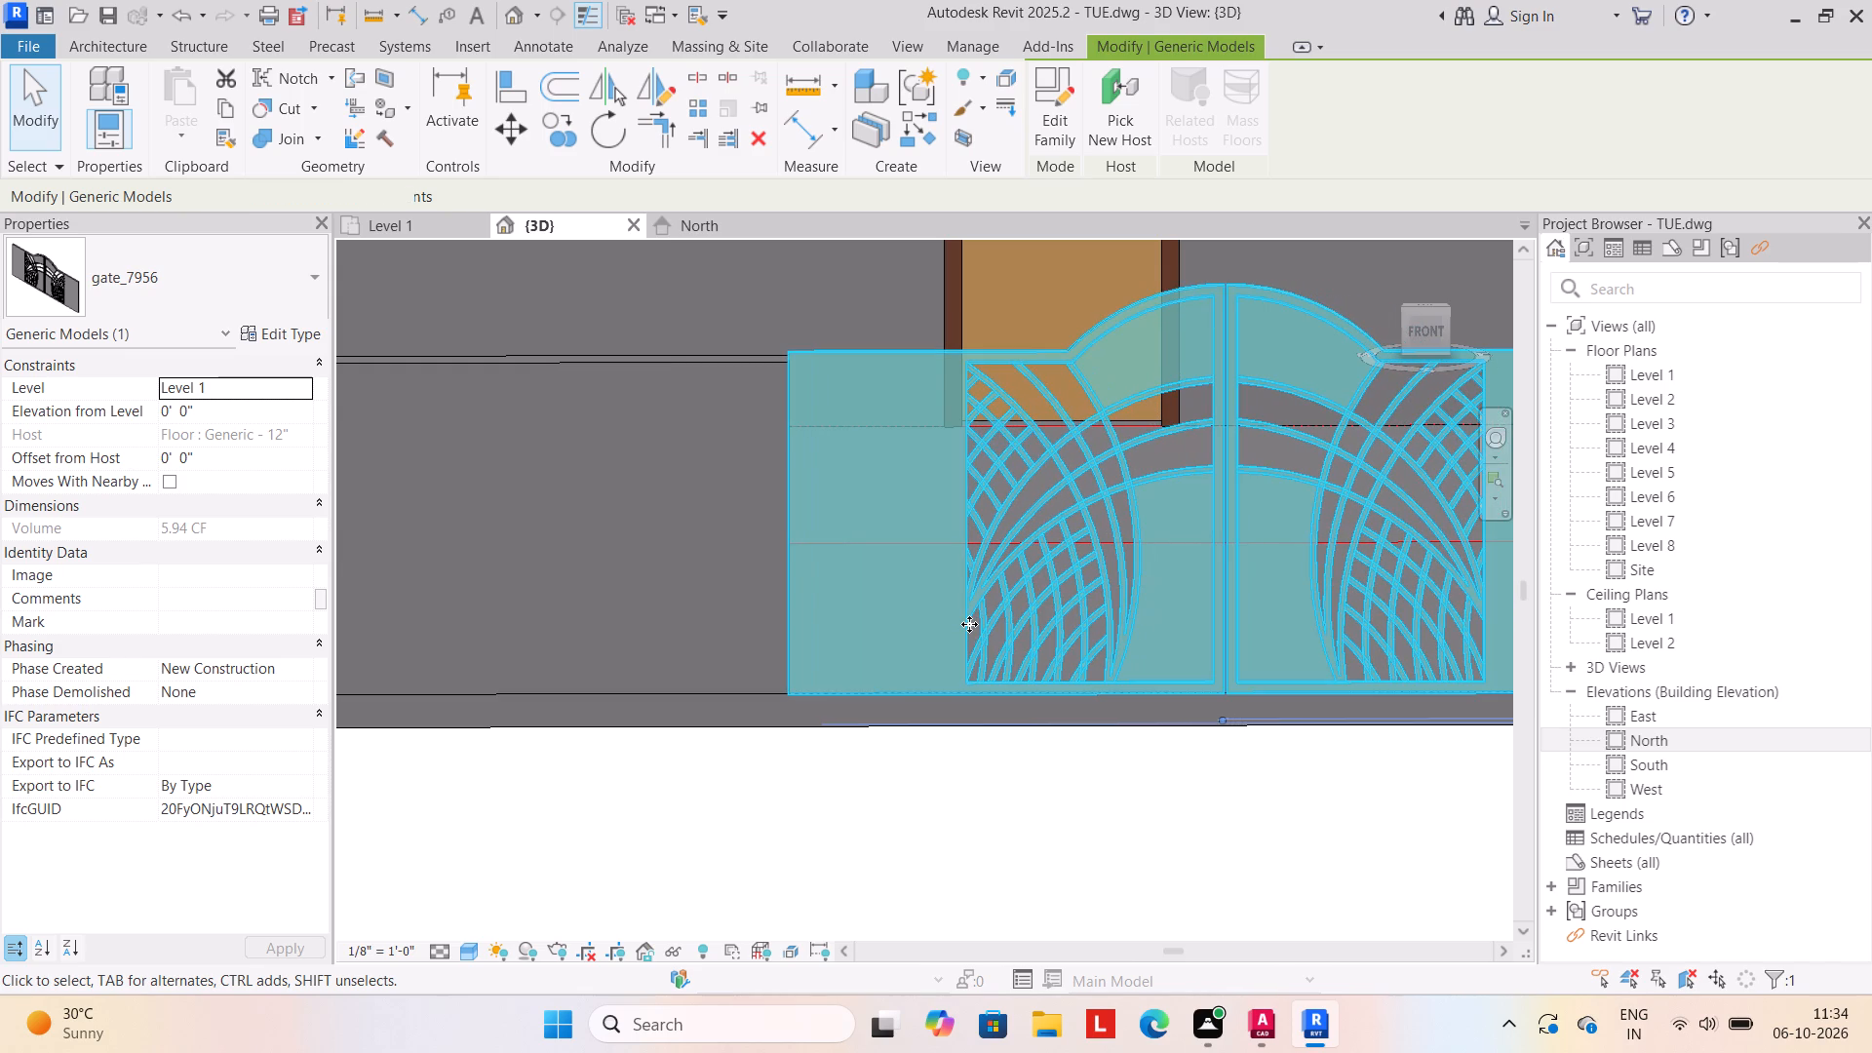
key("Right")
left_click(950, 698)
key("Left")
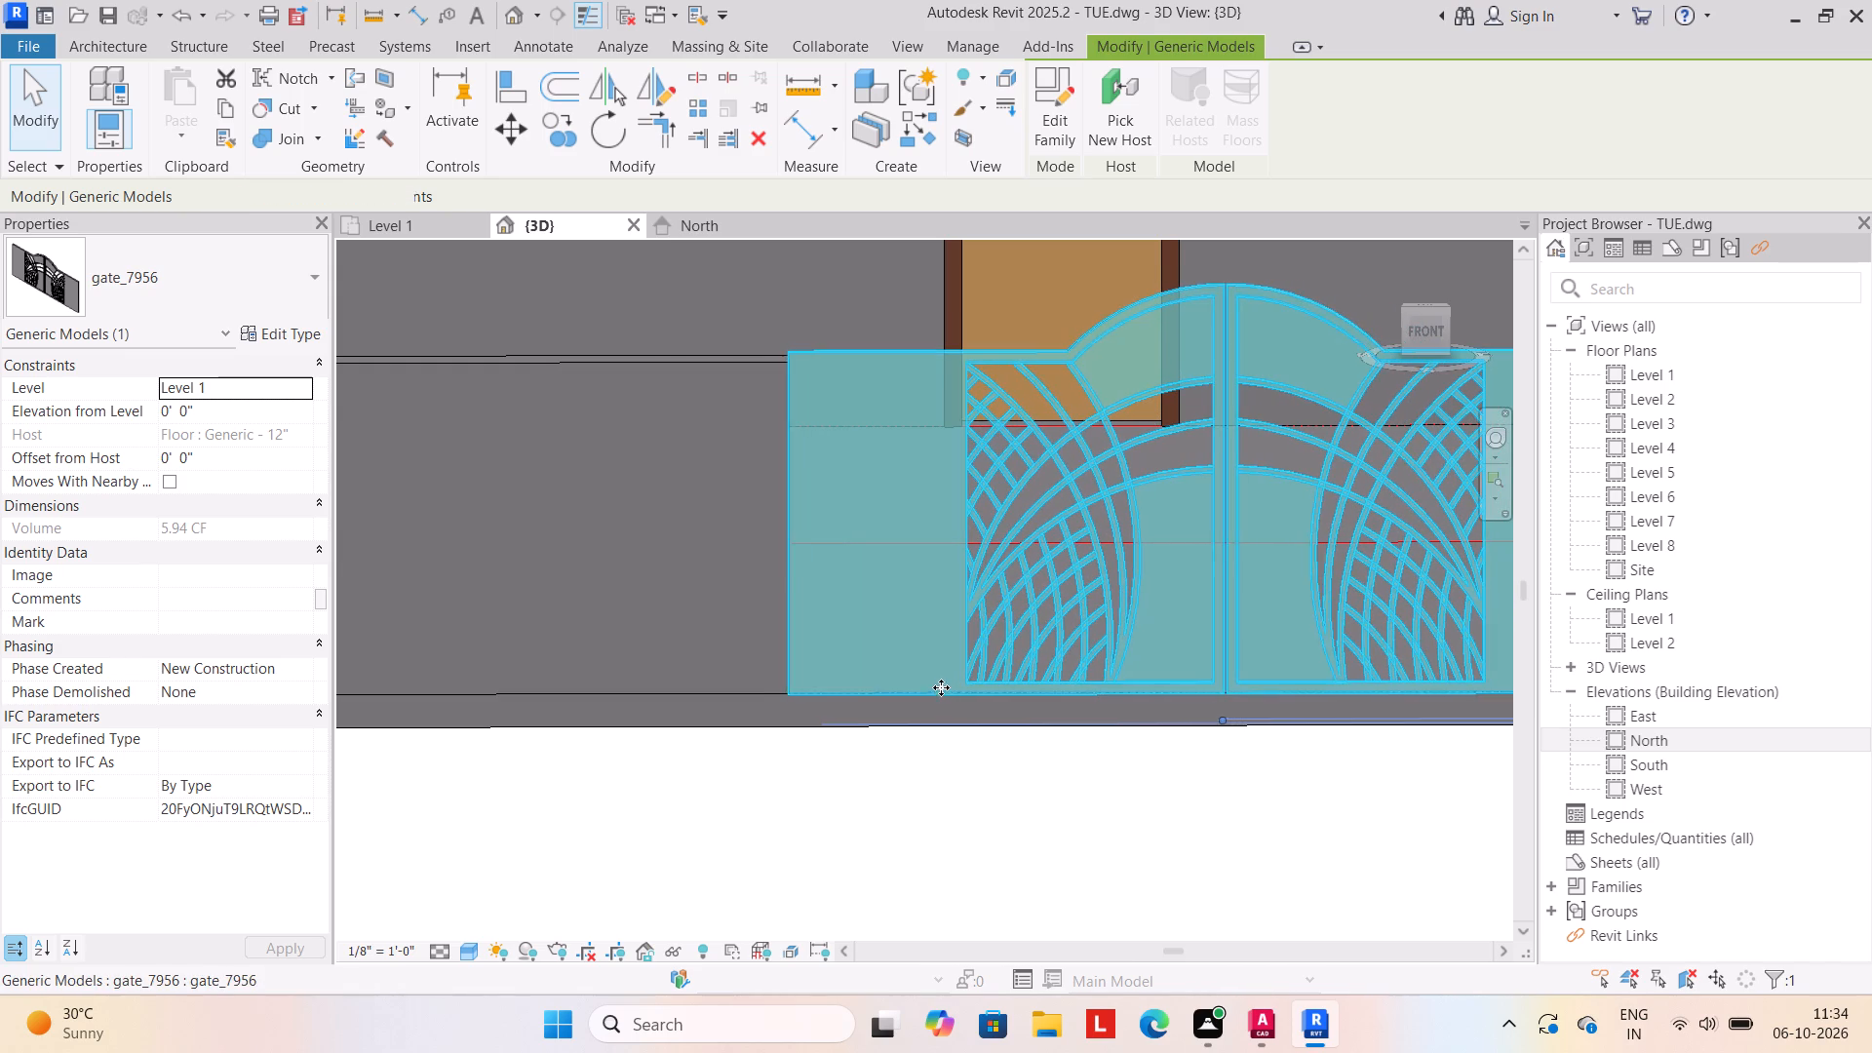
left_click(938, 841)
Extend the front boundary wall east of the gate to meet the gate's edge, making it about 30' 11" long.
scroll(939, 838, "down", 4)
middle_click_drag(939, 838, 771, 711)
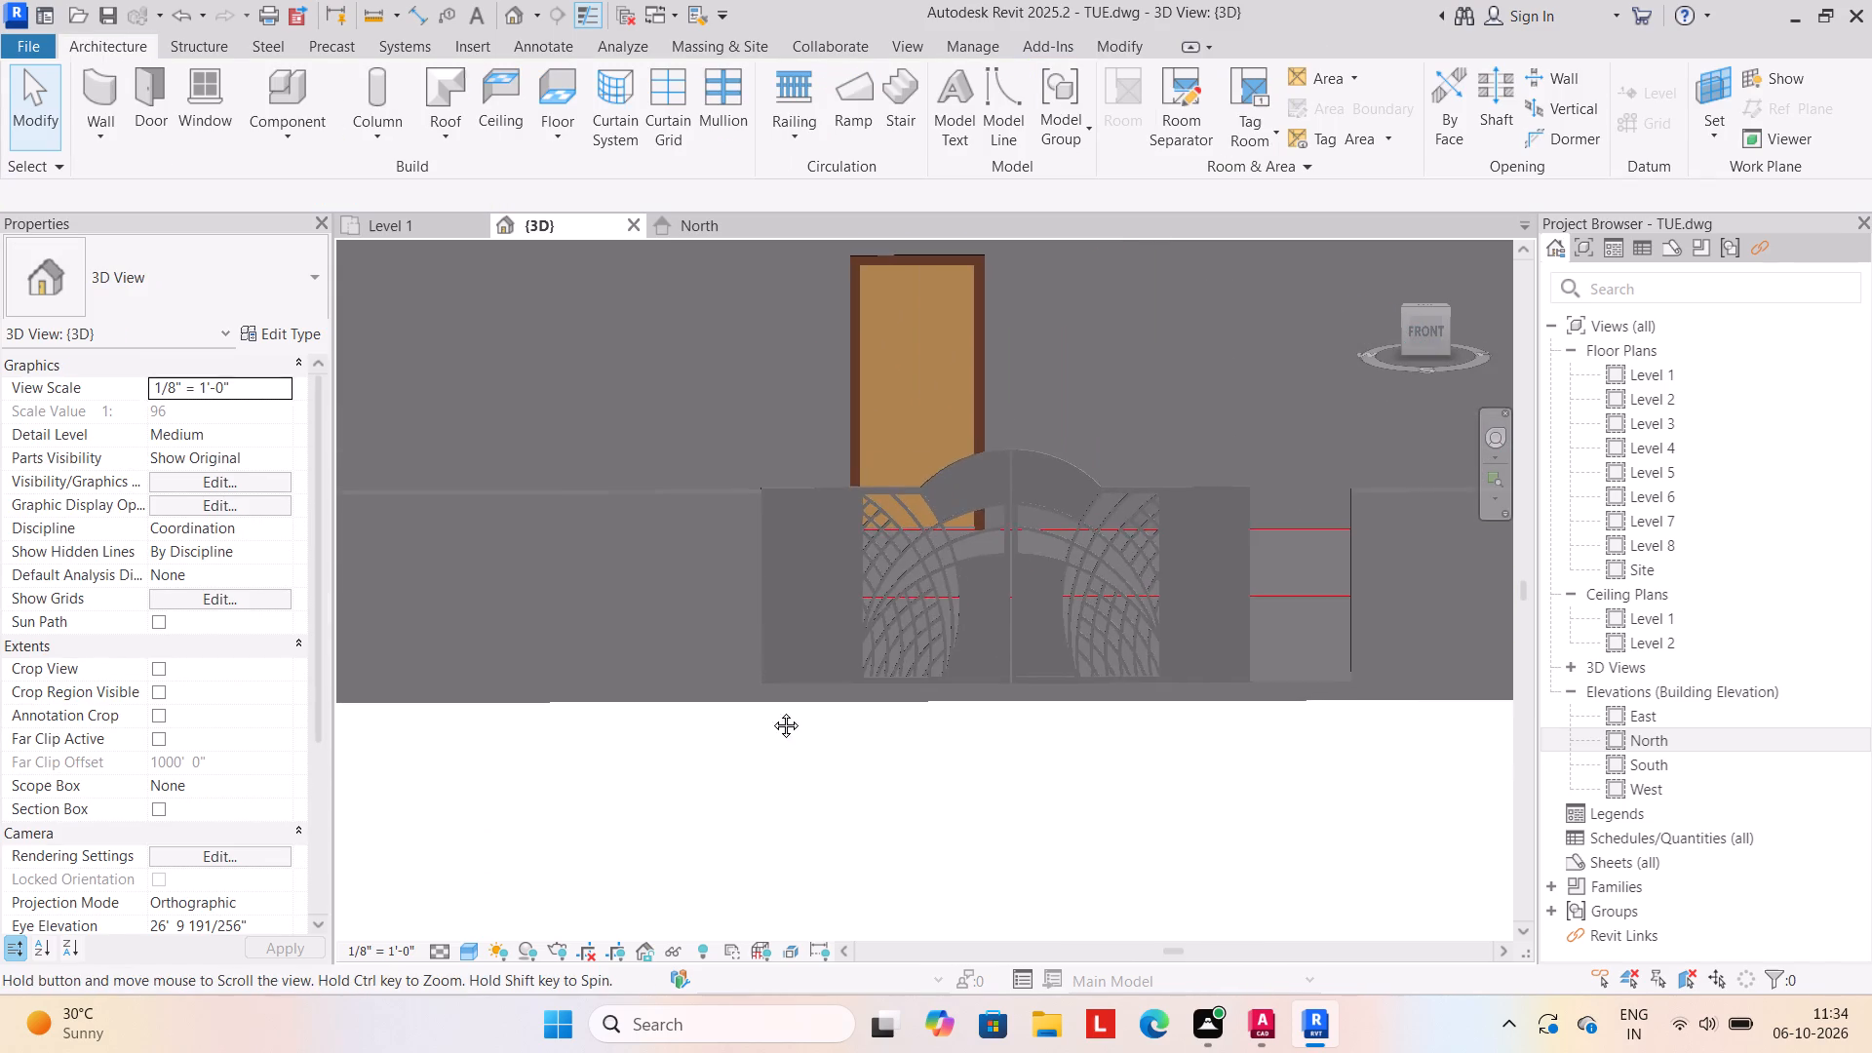
middle_click_drag(771, 711, 728, 676)
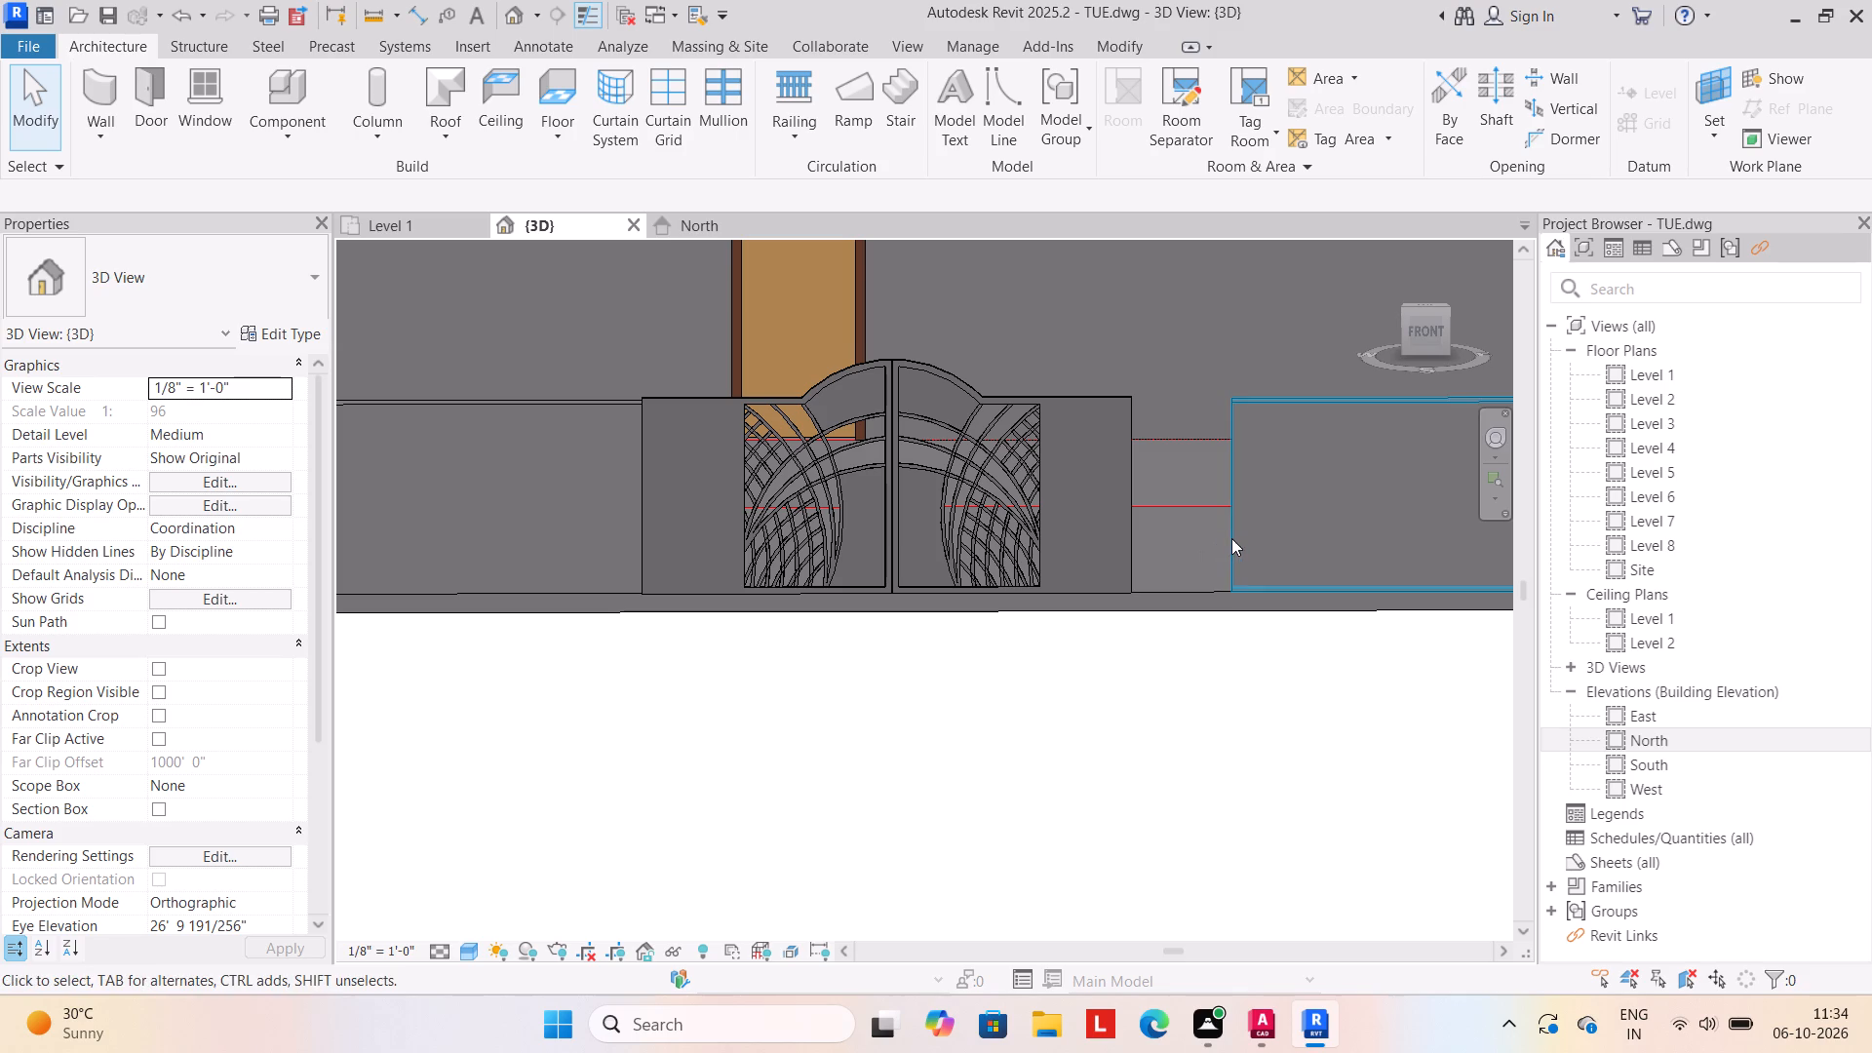
left_click(1231, 538)
scroll(1218, 610, "up", 10)
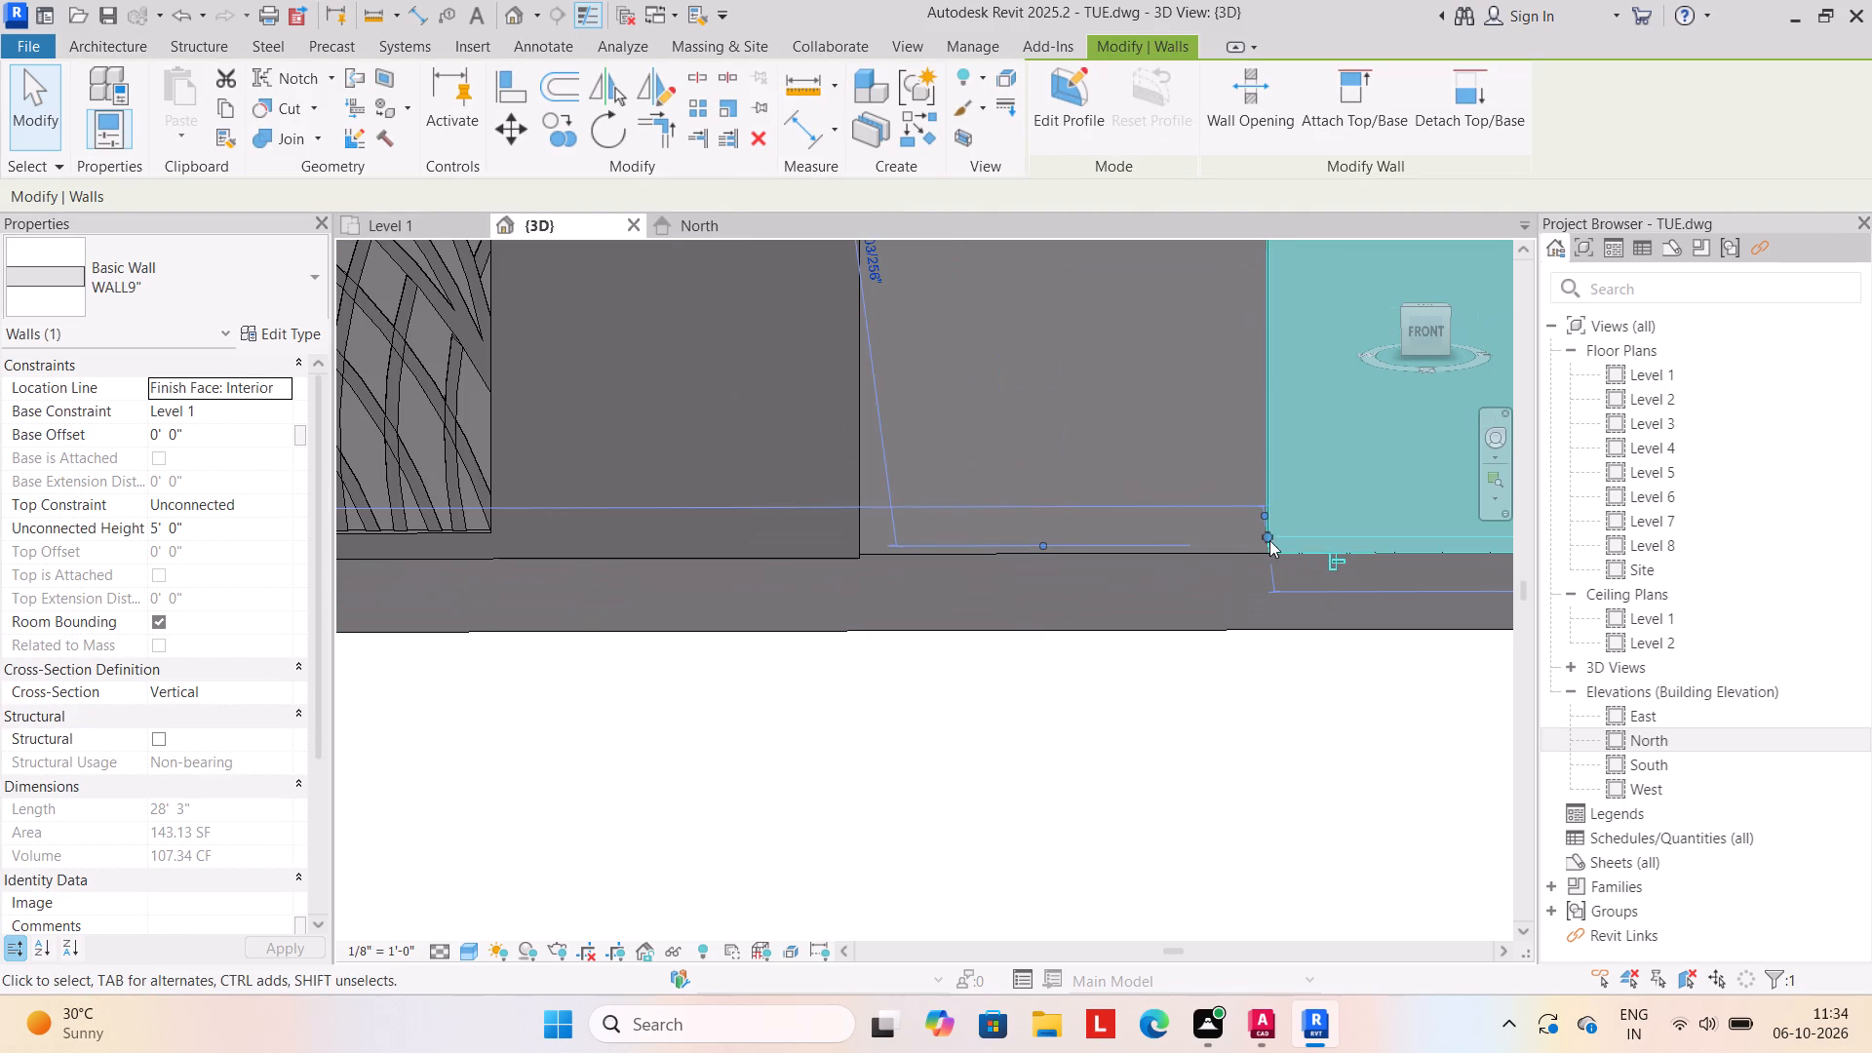
left_click_drag(1263, 534, 1001, 551)
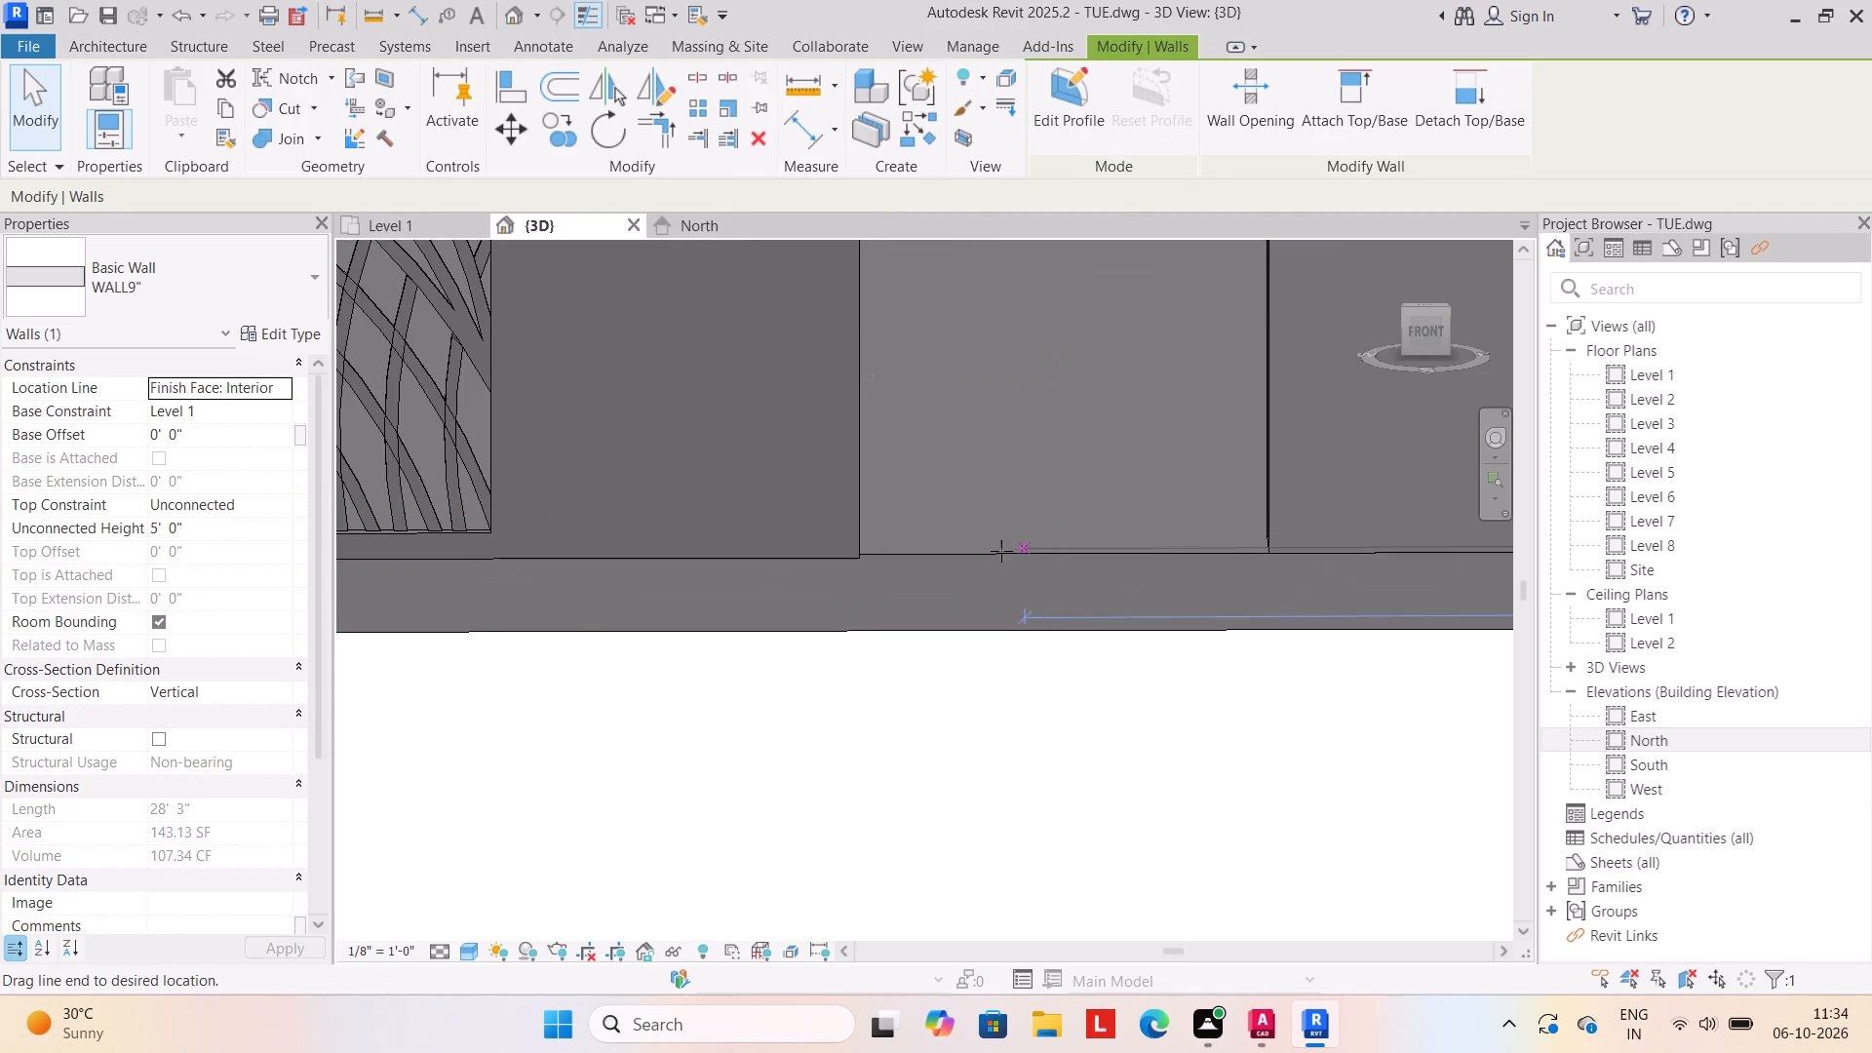
left_click_drag(1001, 551, 855, 550)
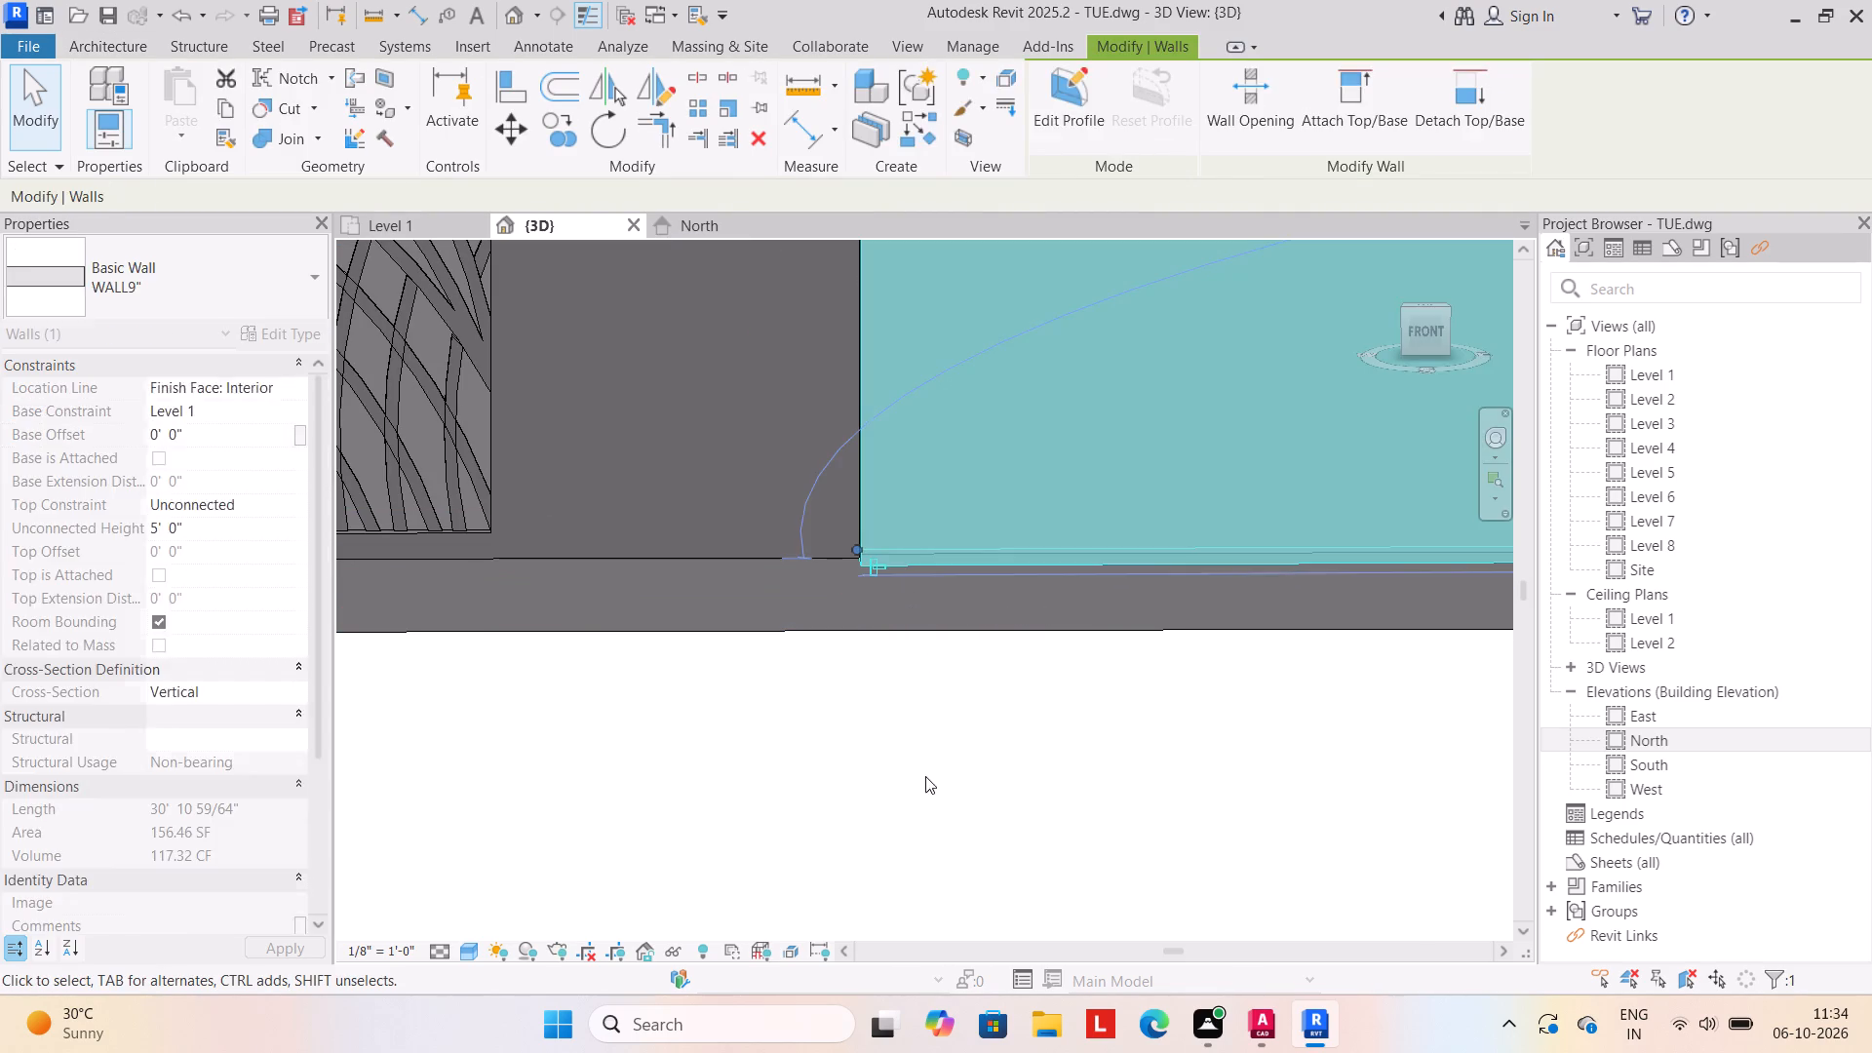
left_click(924, 776)
Examine the repositioned gate and check the front boundary wall segments on both sides of it in 3D.
scroll(934, 785, "down", 11)
middle_click_drag(933, 803, 1004, 733)
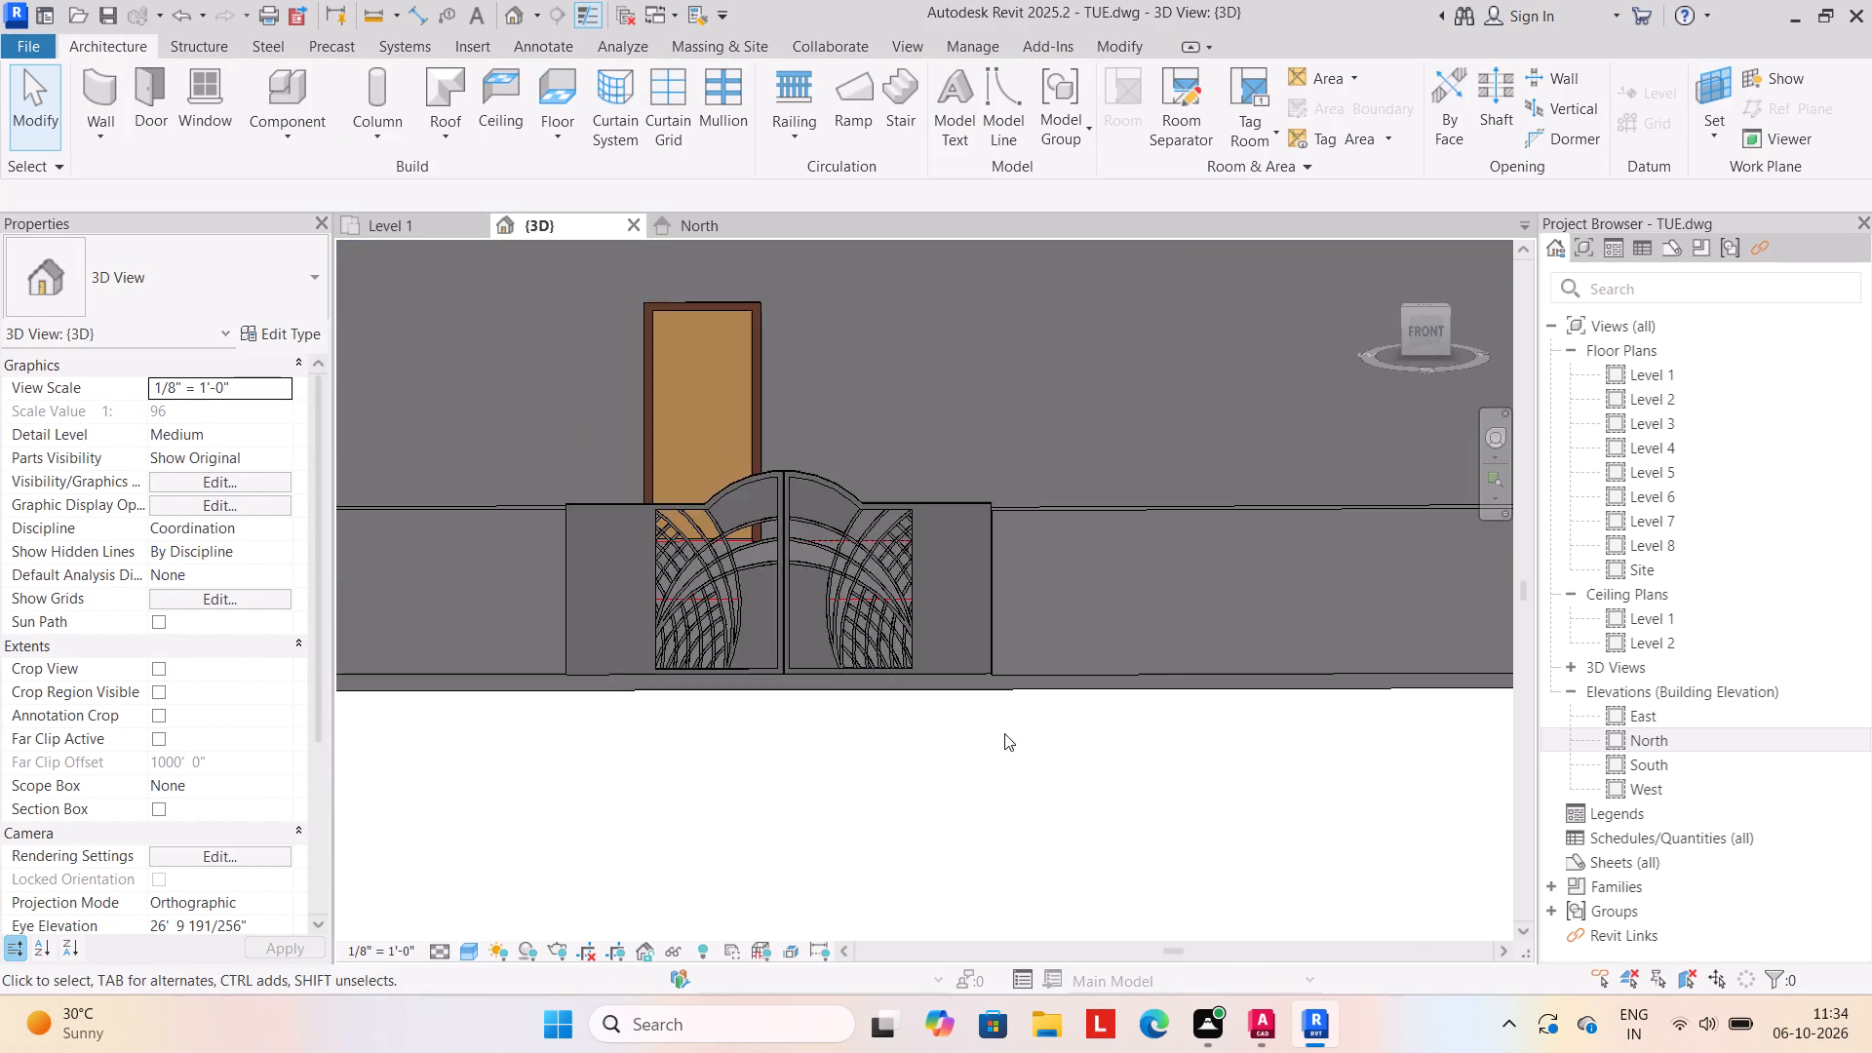
scroll(1004, 751, "down", 7)
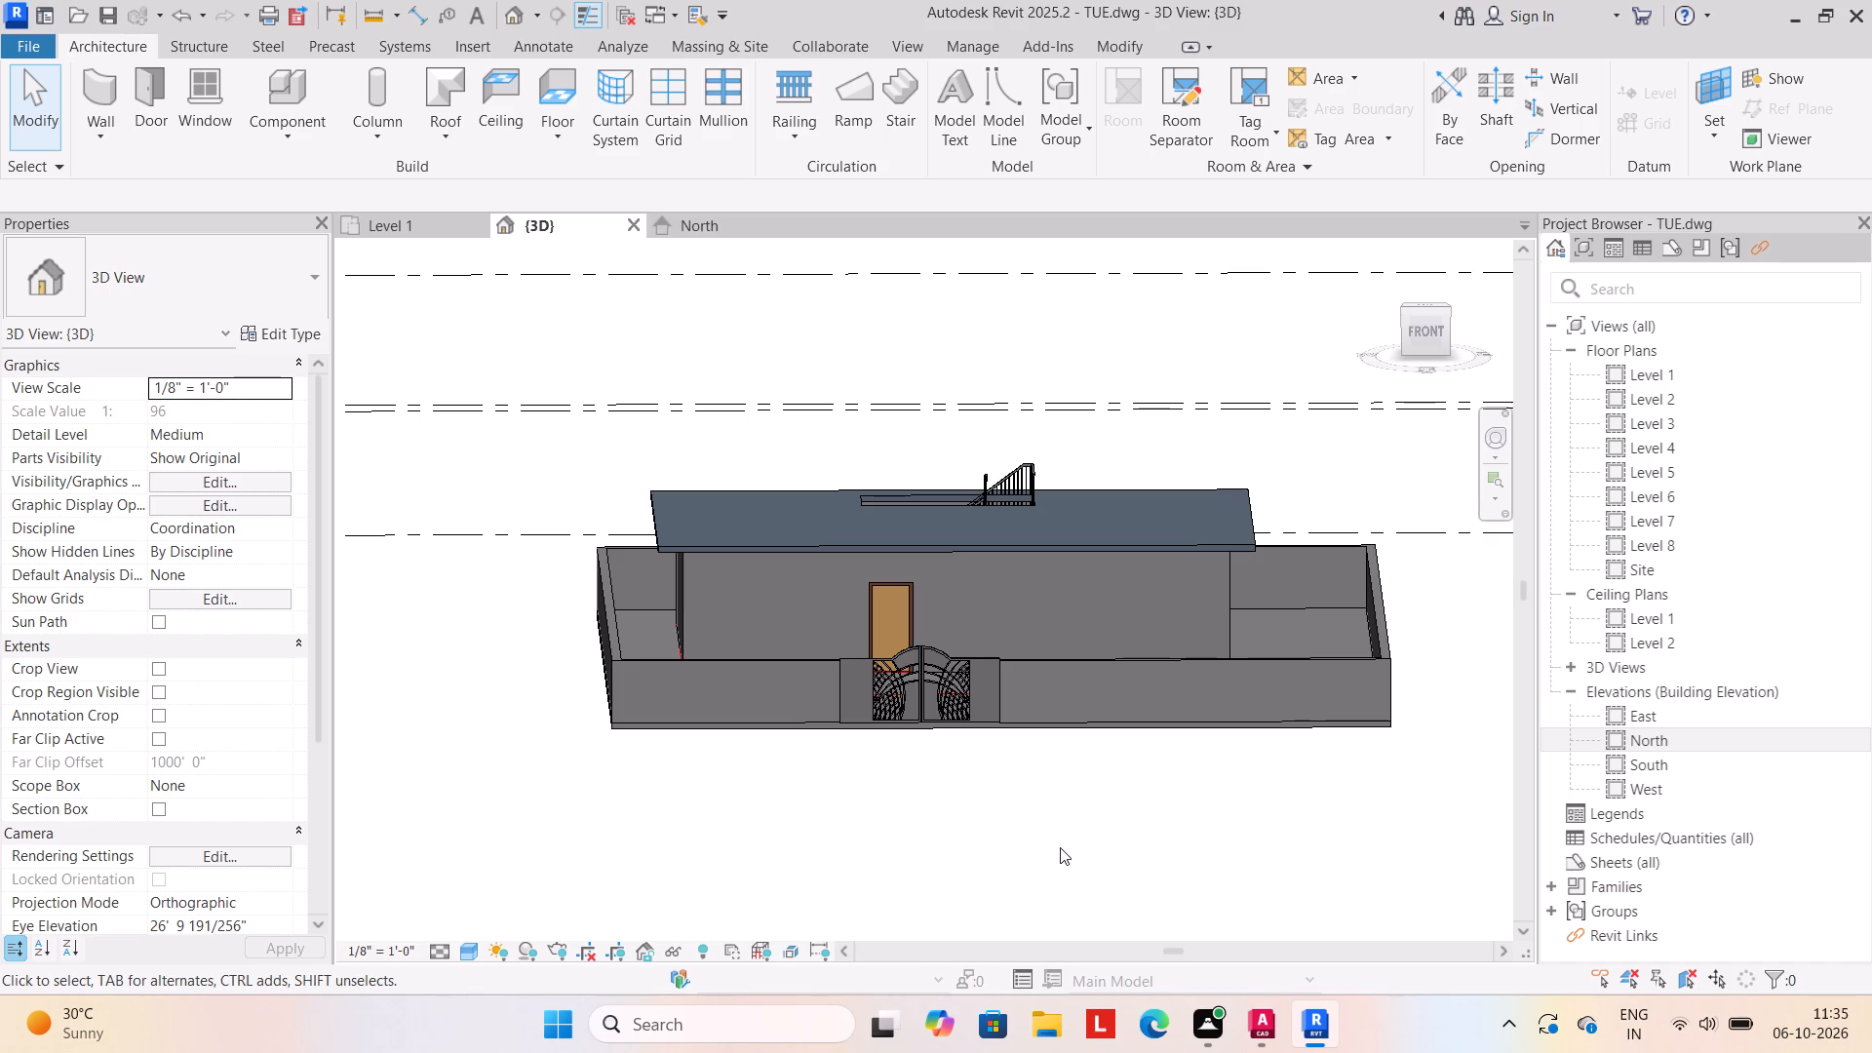
scroll(1068, 621, "up", 2)
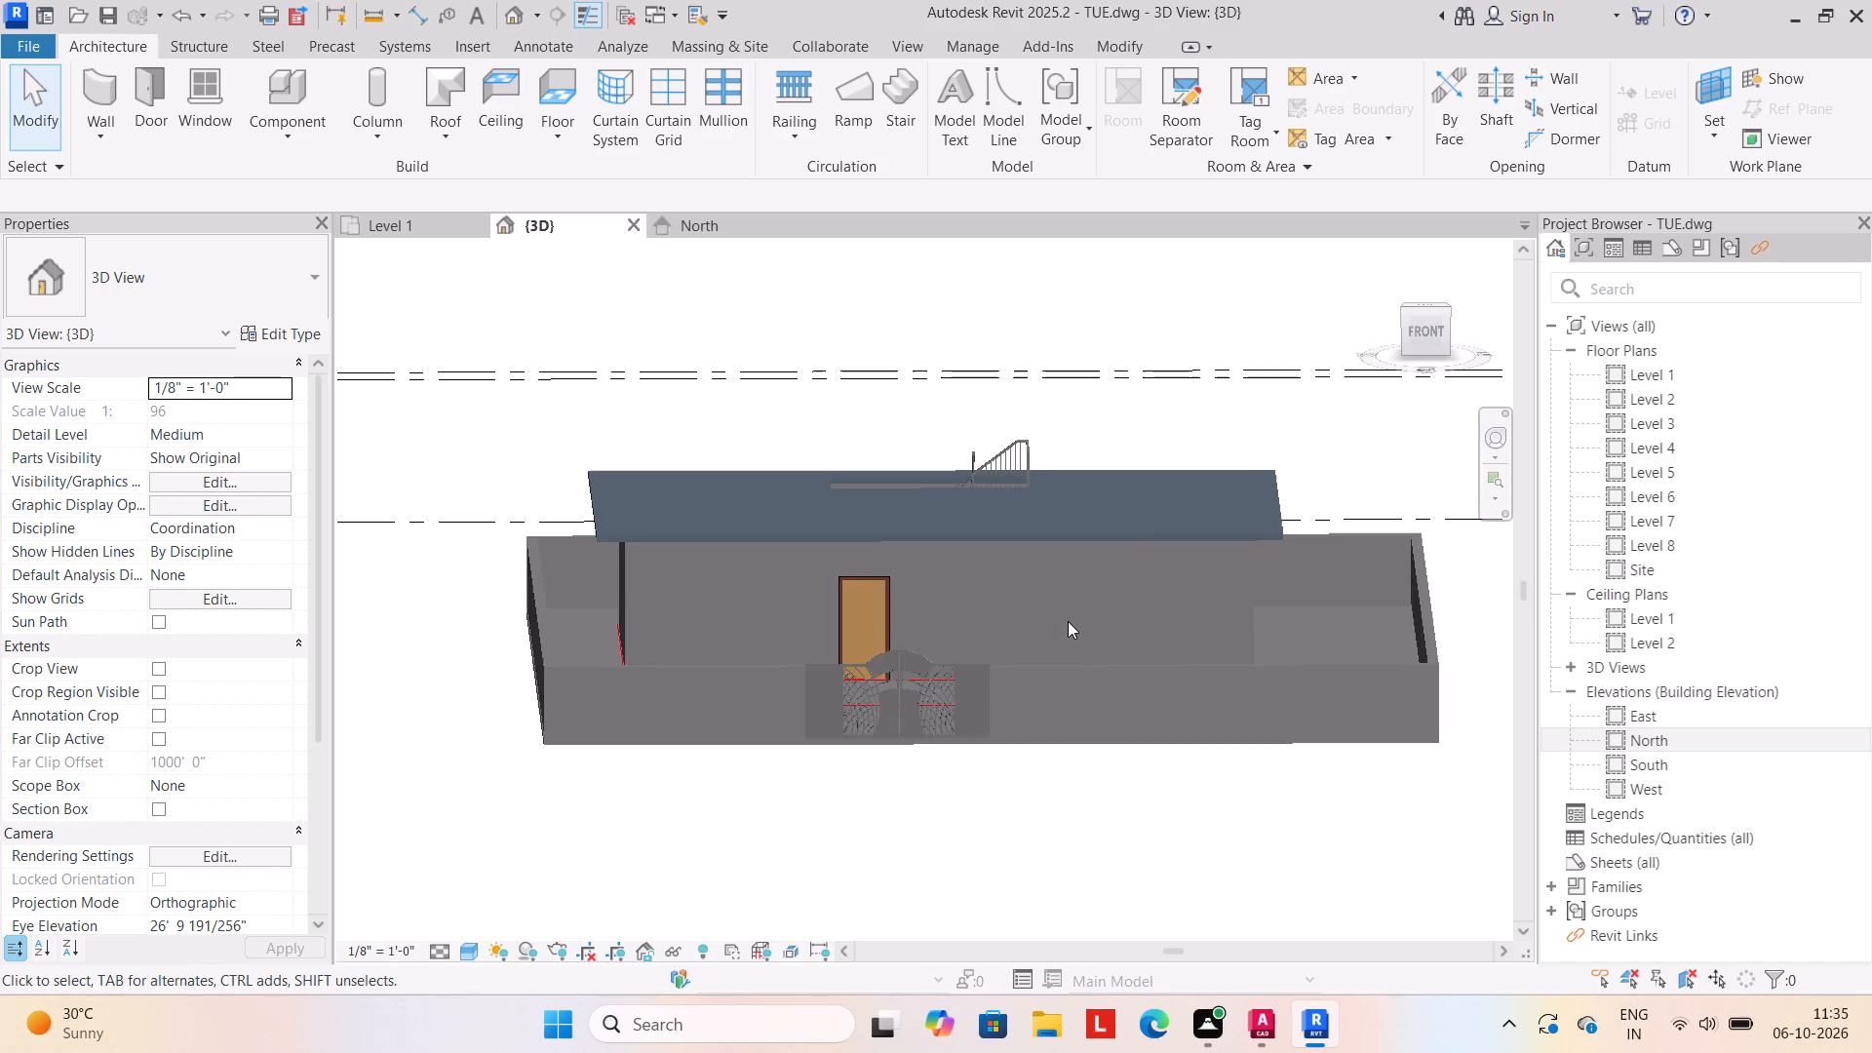
scroll(999, 692, "up", 1)
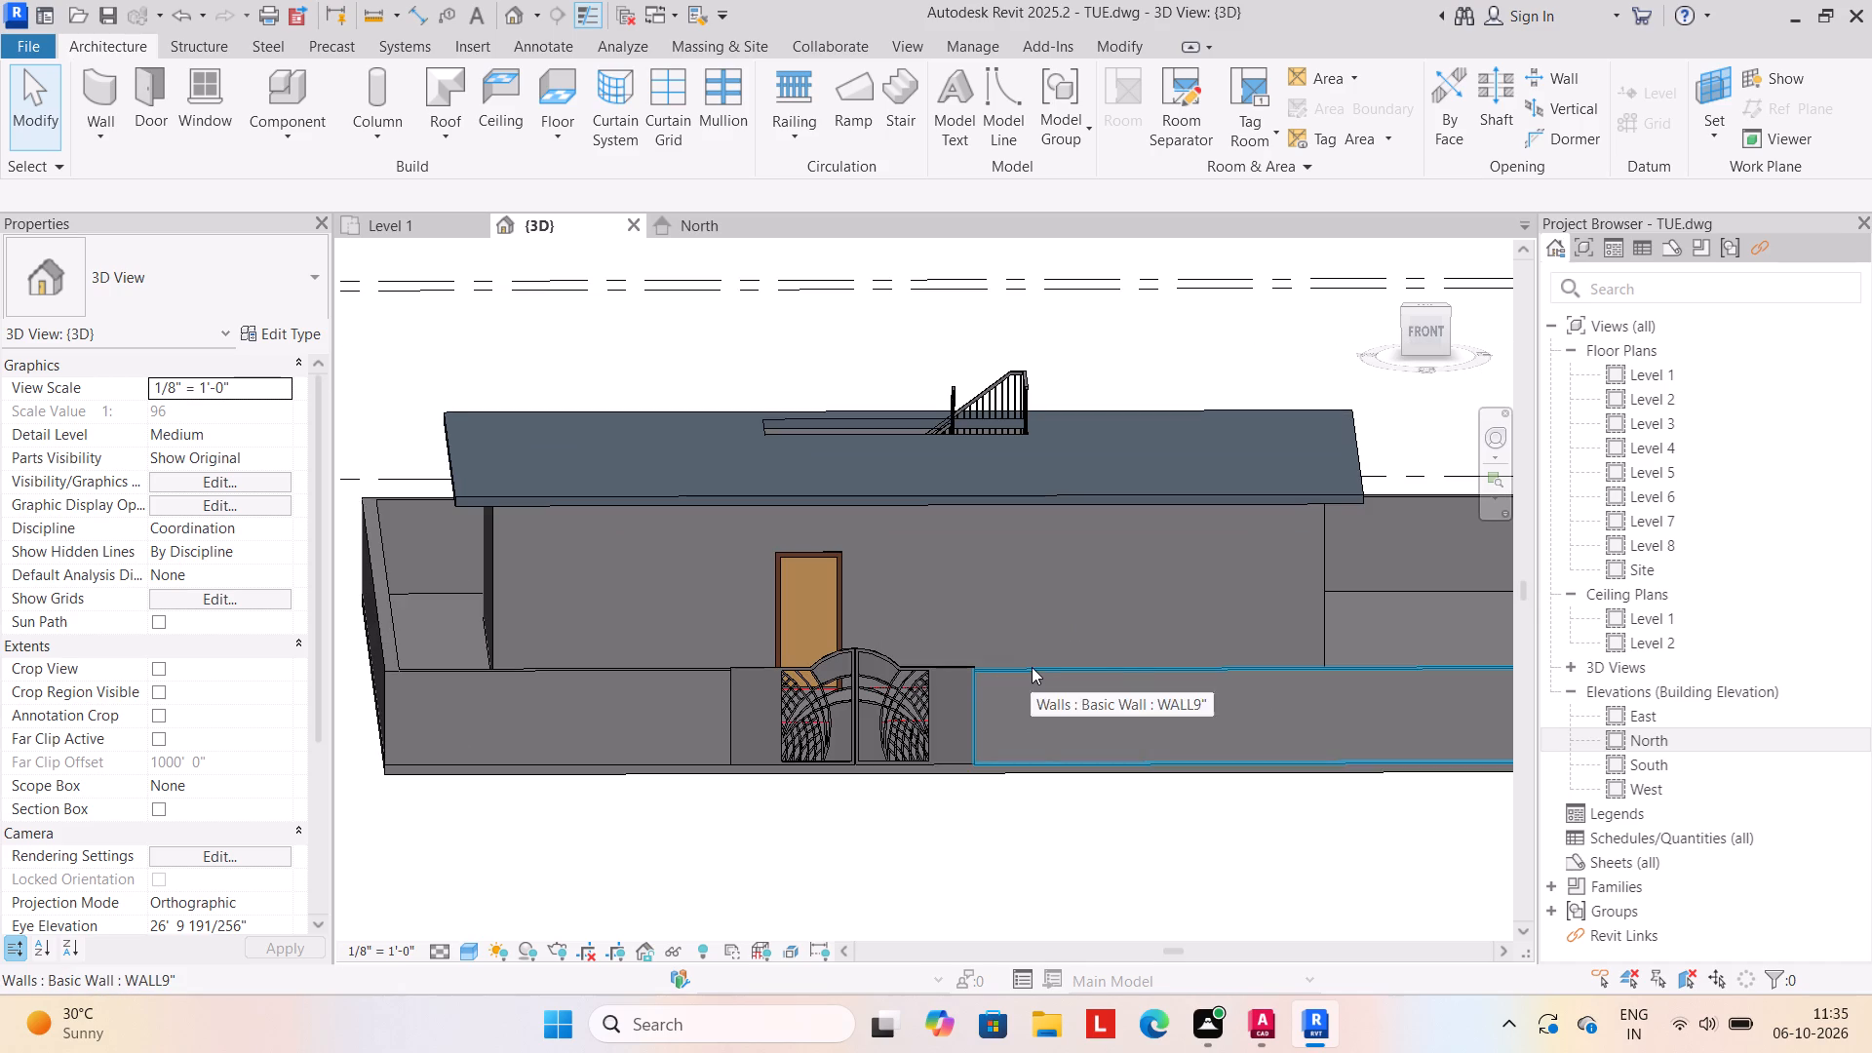
scroll(1032, 667, "up", 3)
scroll(1033, 667, "down", 4)
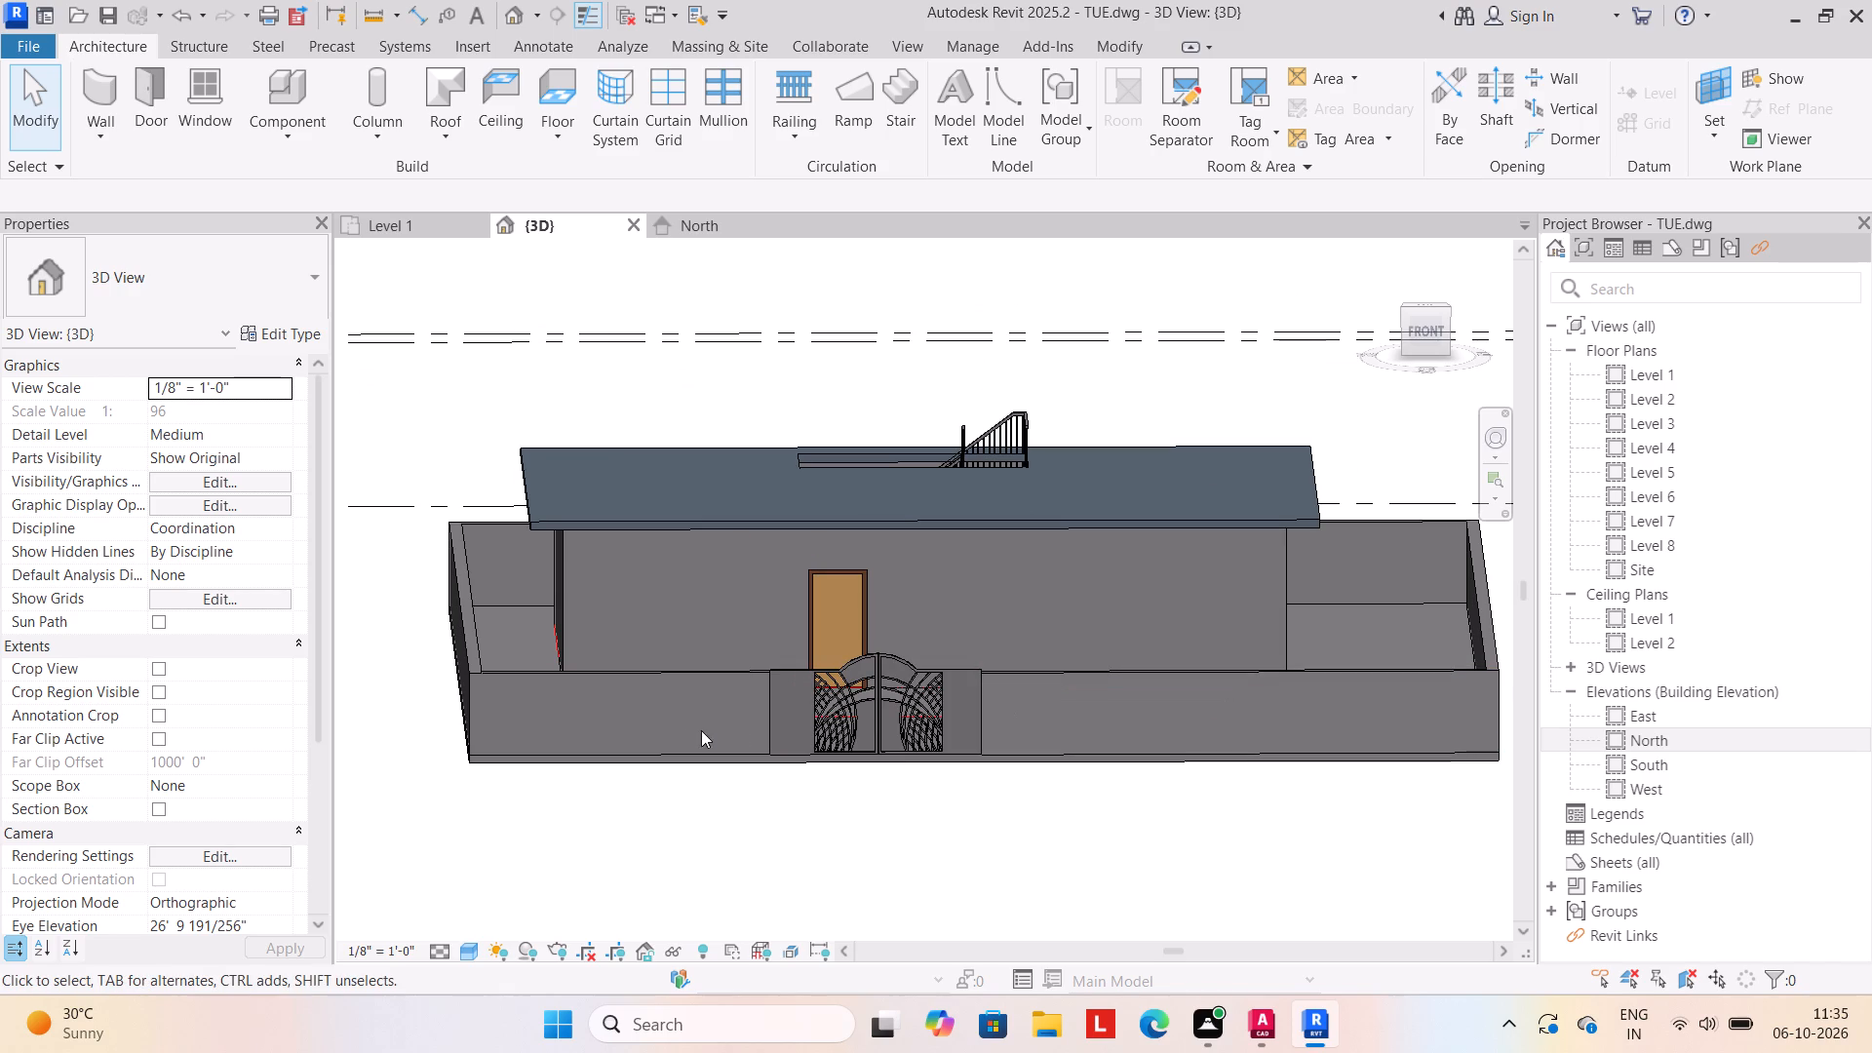
left_click(715, 675)
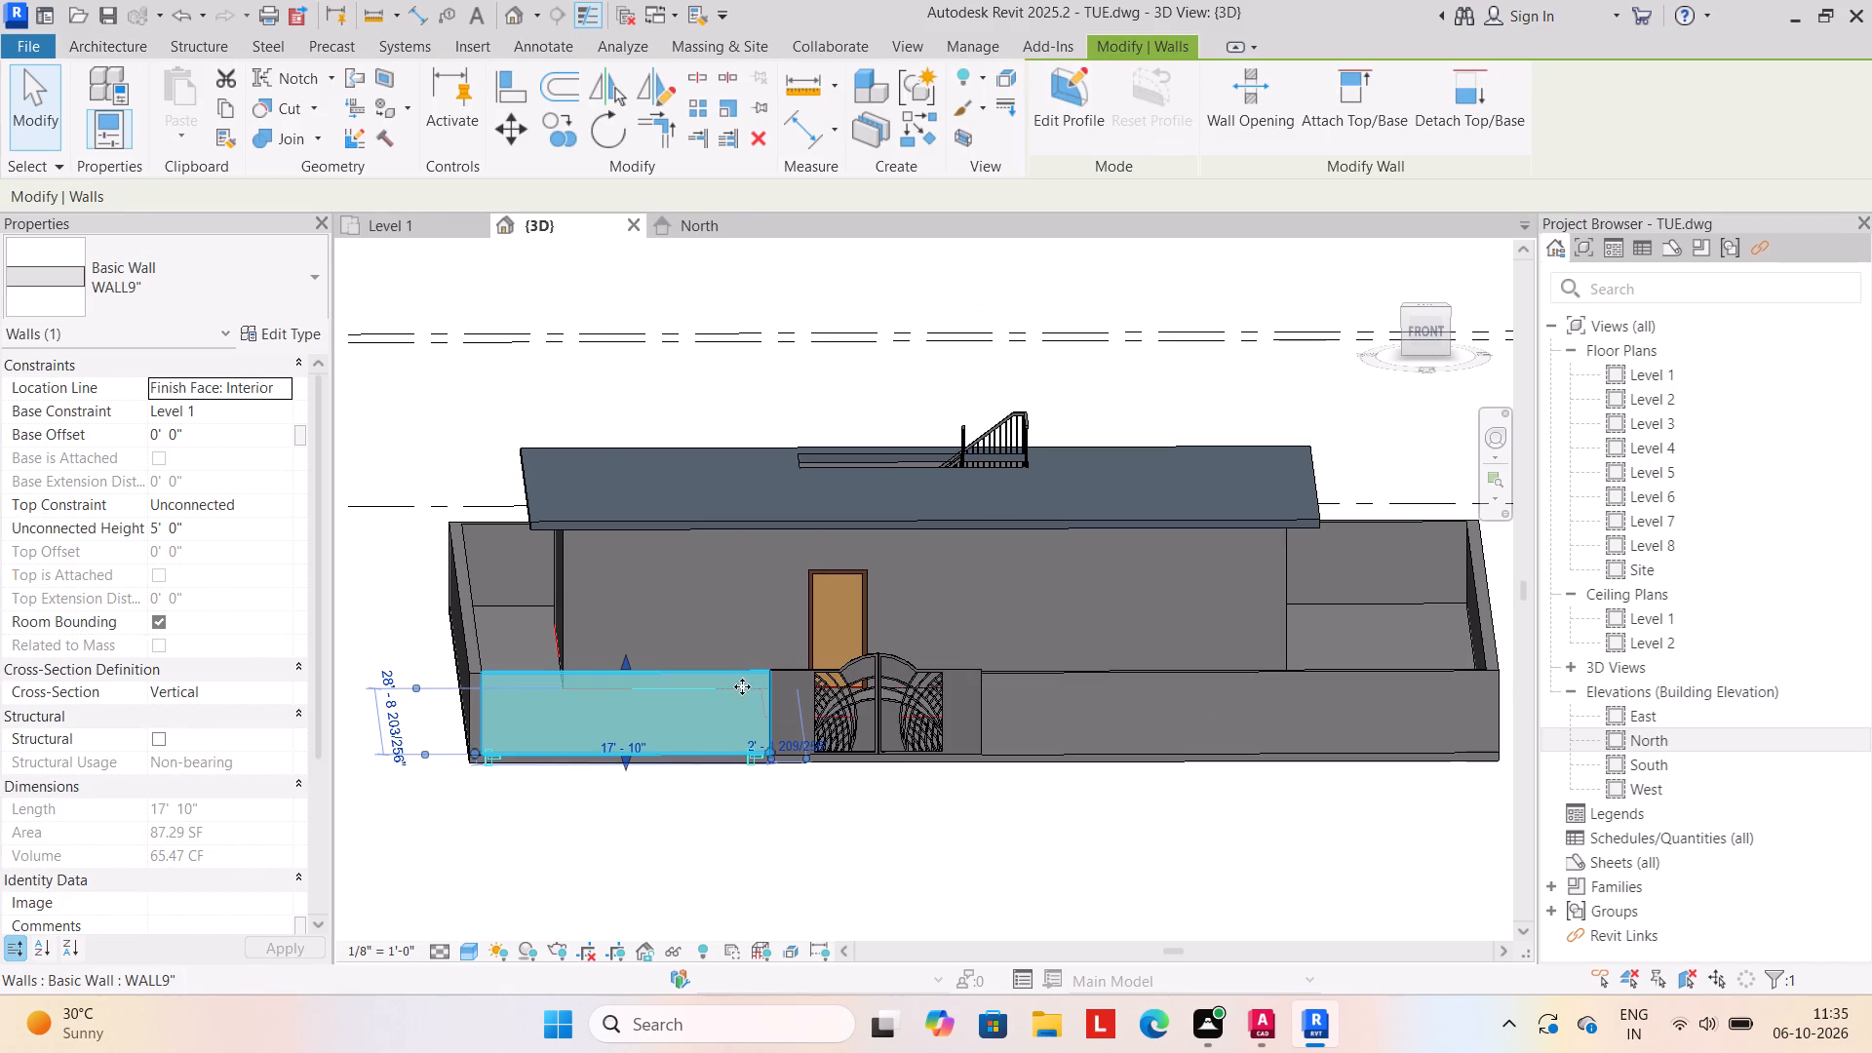
left_click(886, 868)
left_click(1055, 677)
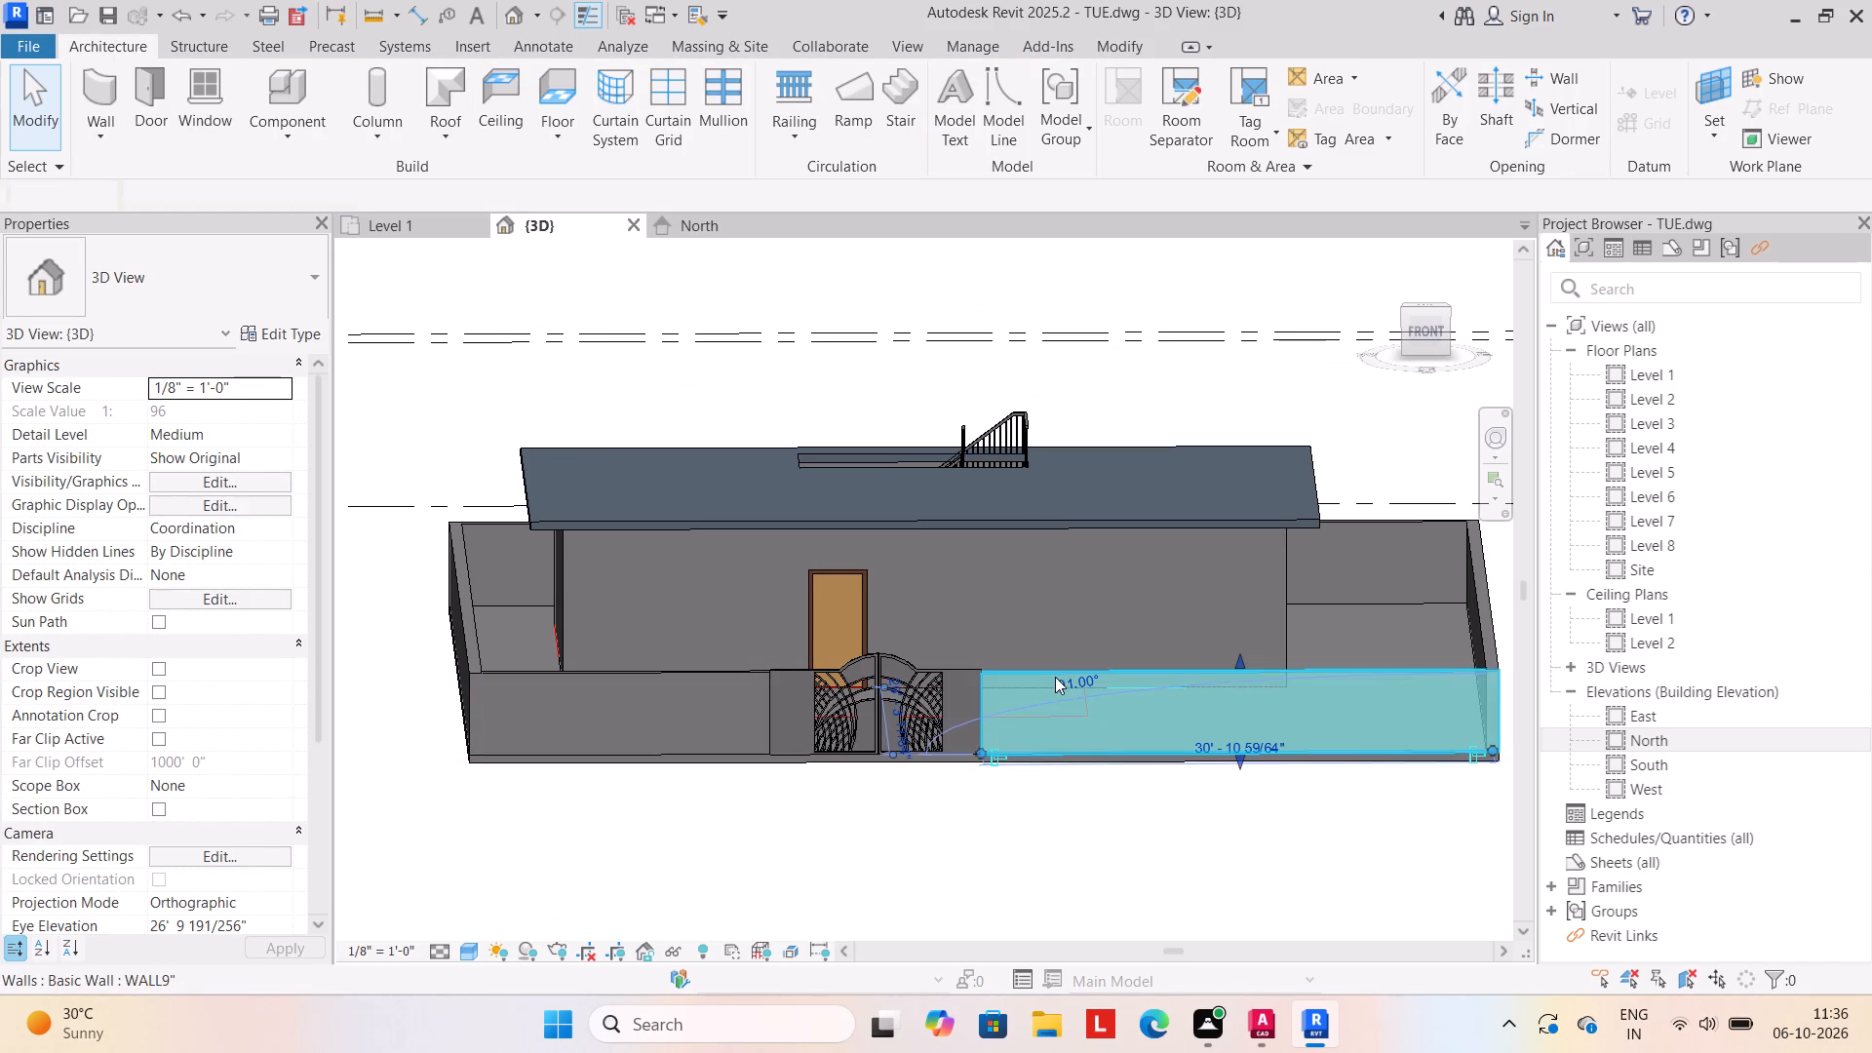
left_click(1014, 840)
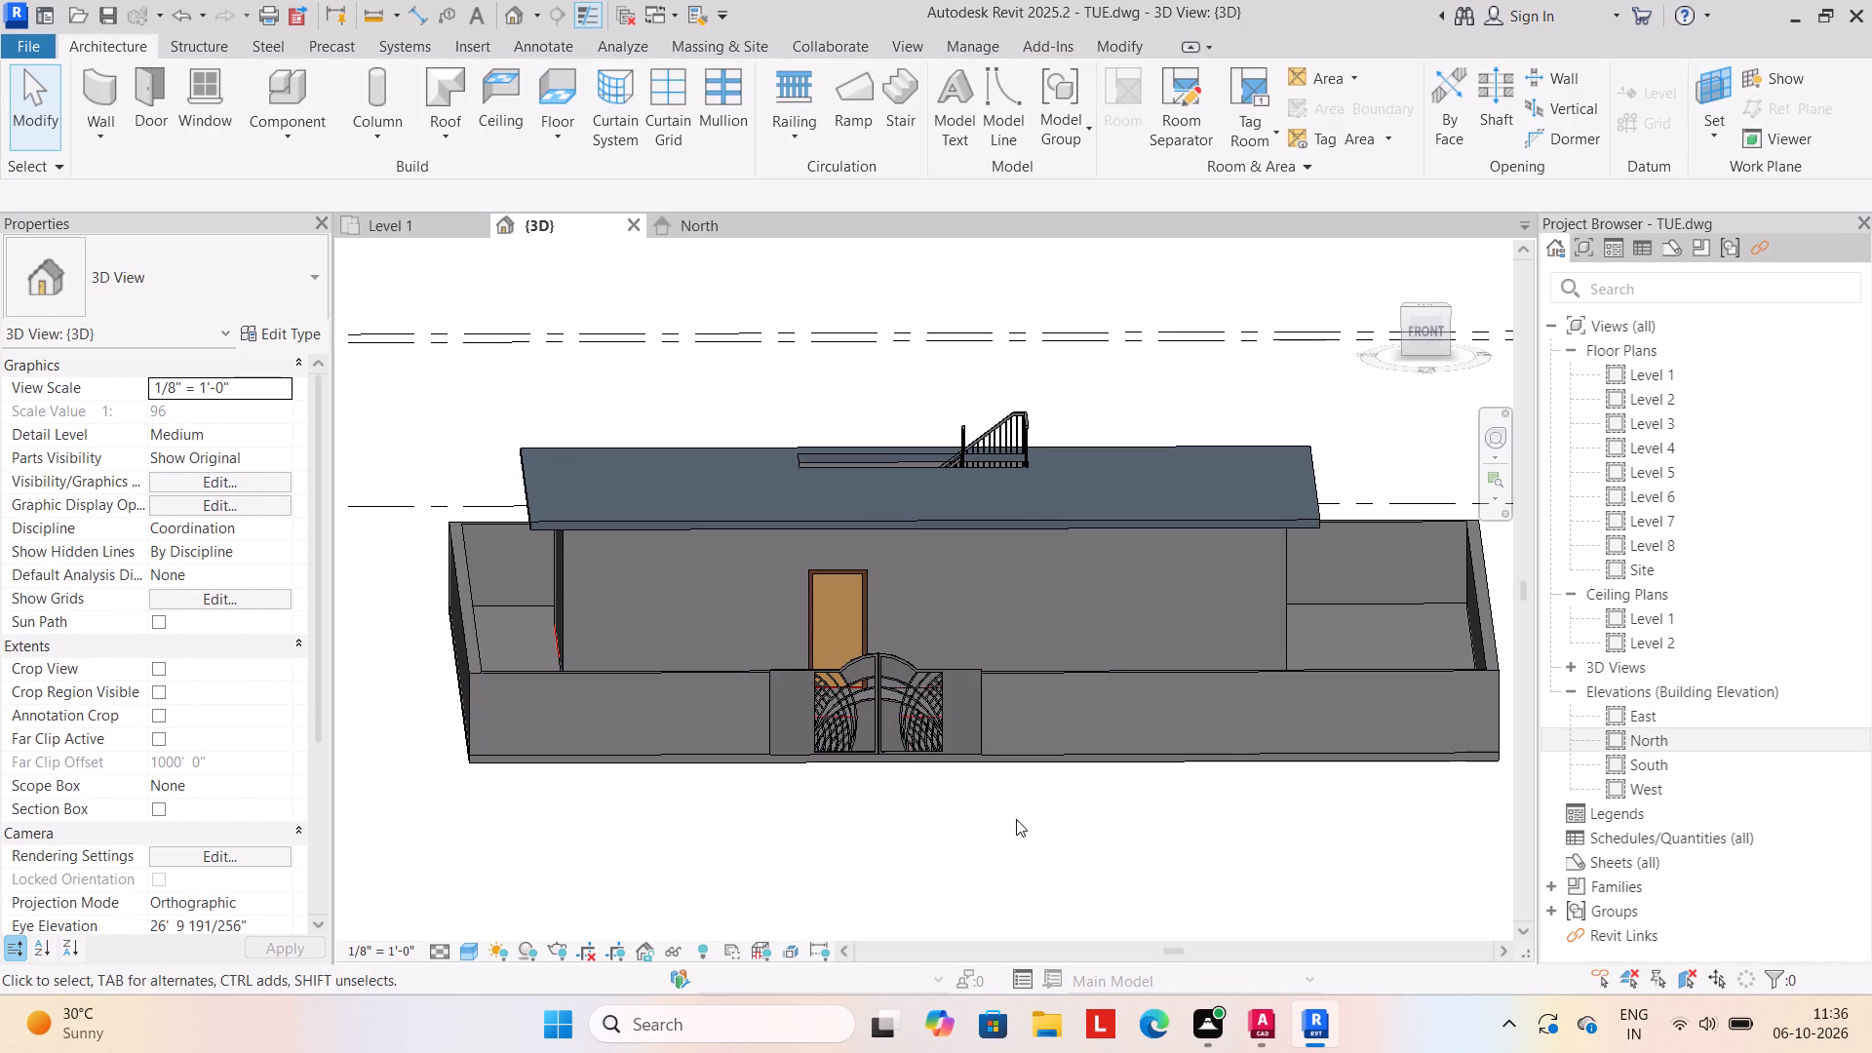
scroll(1016, 819, "down", 2)
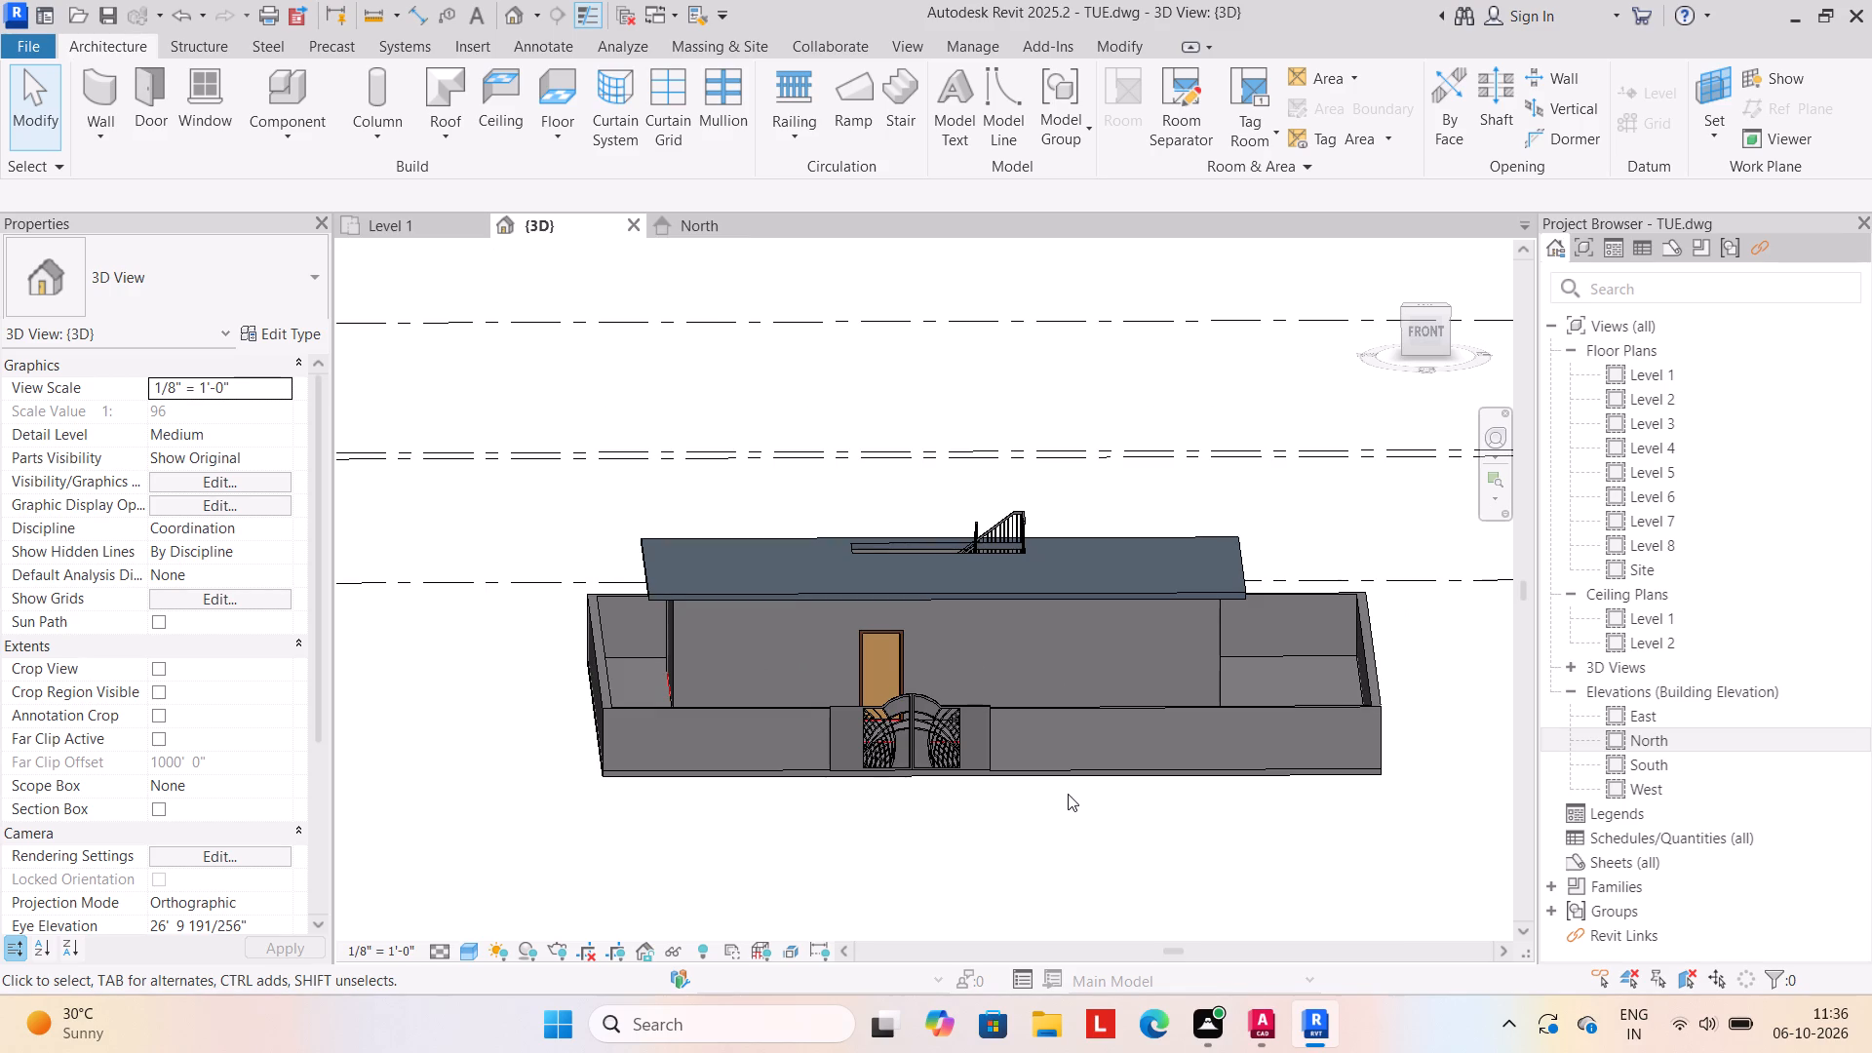
Set the Offset from Path of the stair's outer Handrail - Rectangular railing at the roof opening to 6".
middle_click_drag(1054, 790, 1033, 937, "shift")
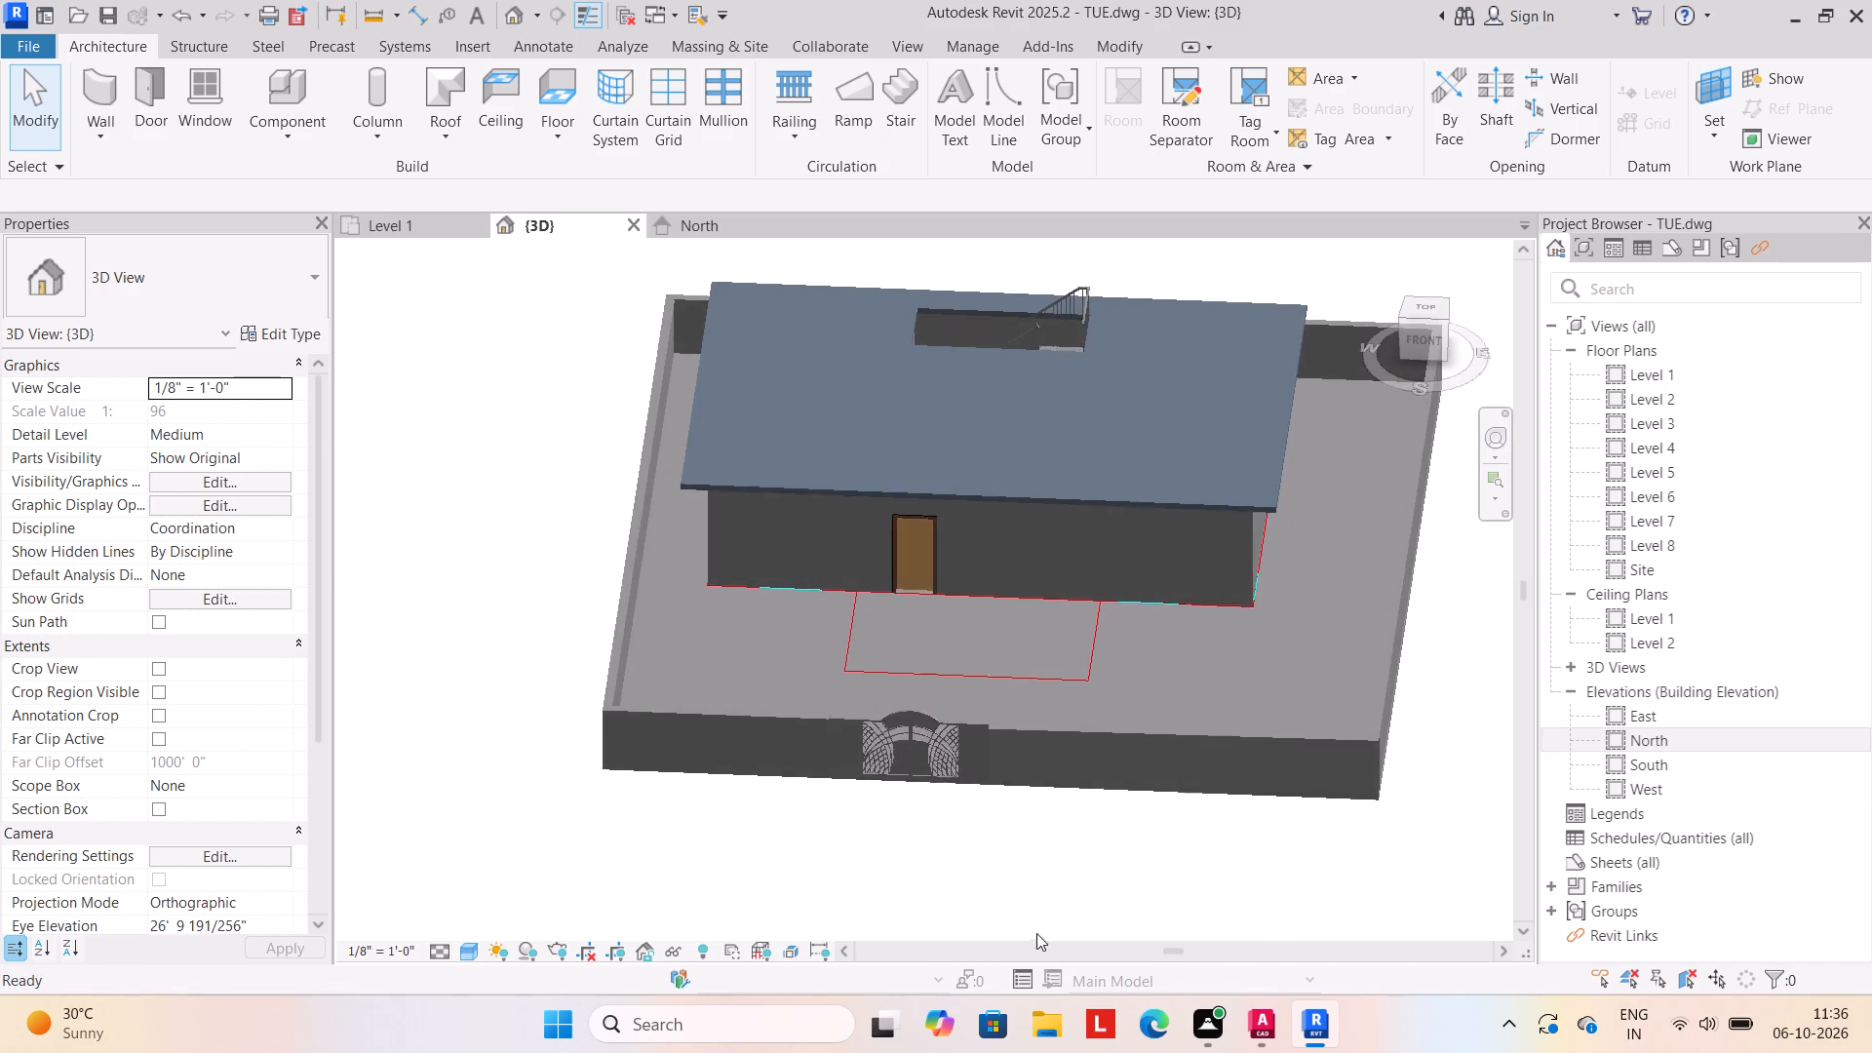
scroll(1046, 846, "down", 2)
middle_click_drag(1041, 834, 1124, 825)
middle_click_drag(1066, 830, 1161, 875, "shift")
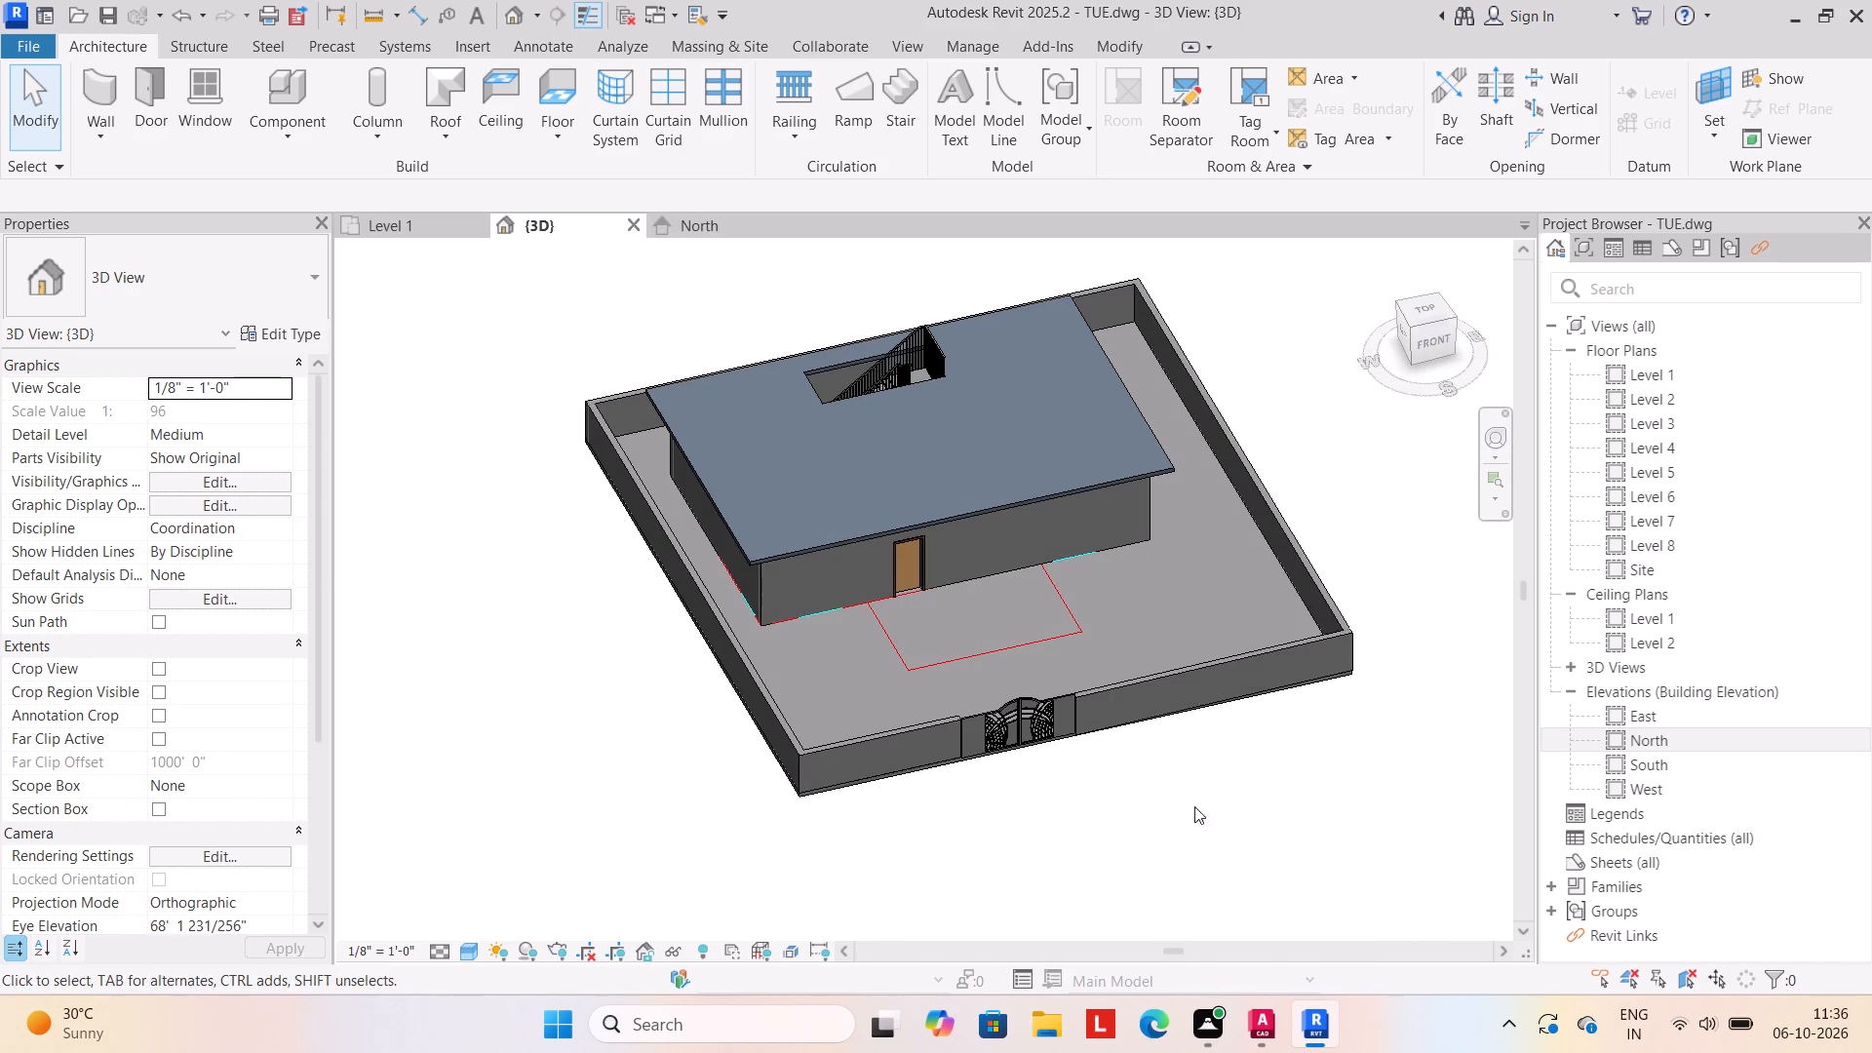
middle_click_drag(858, 465, 921, 728)
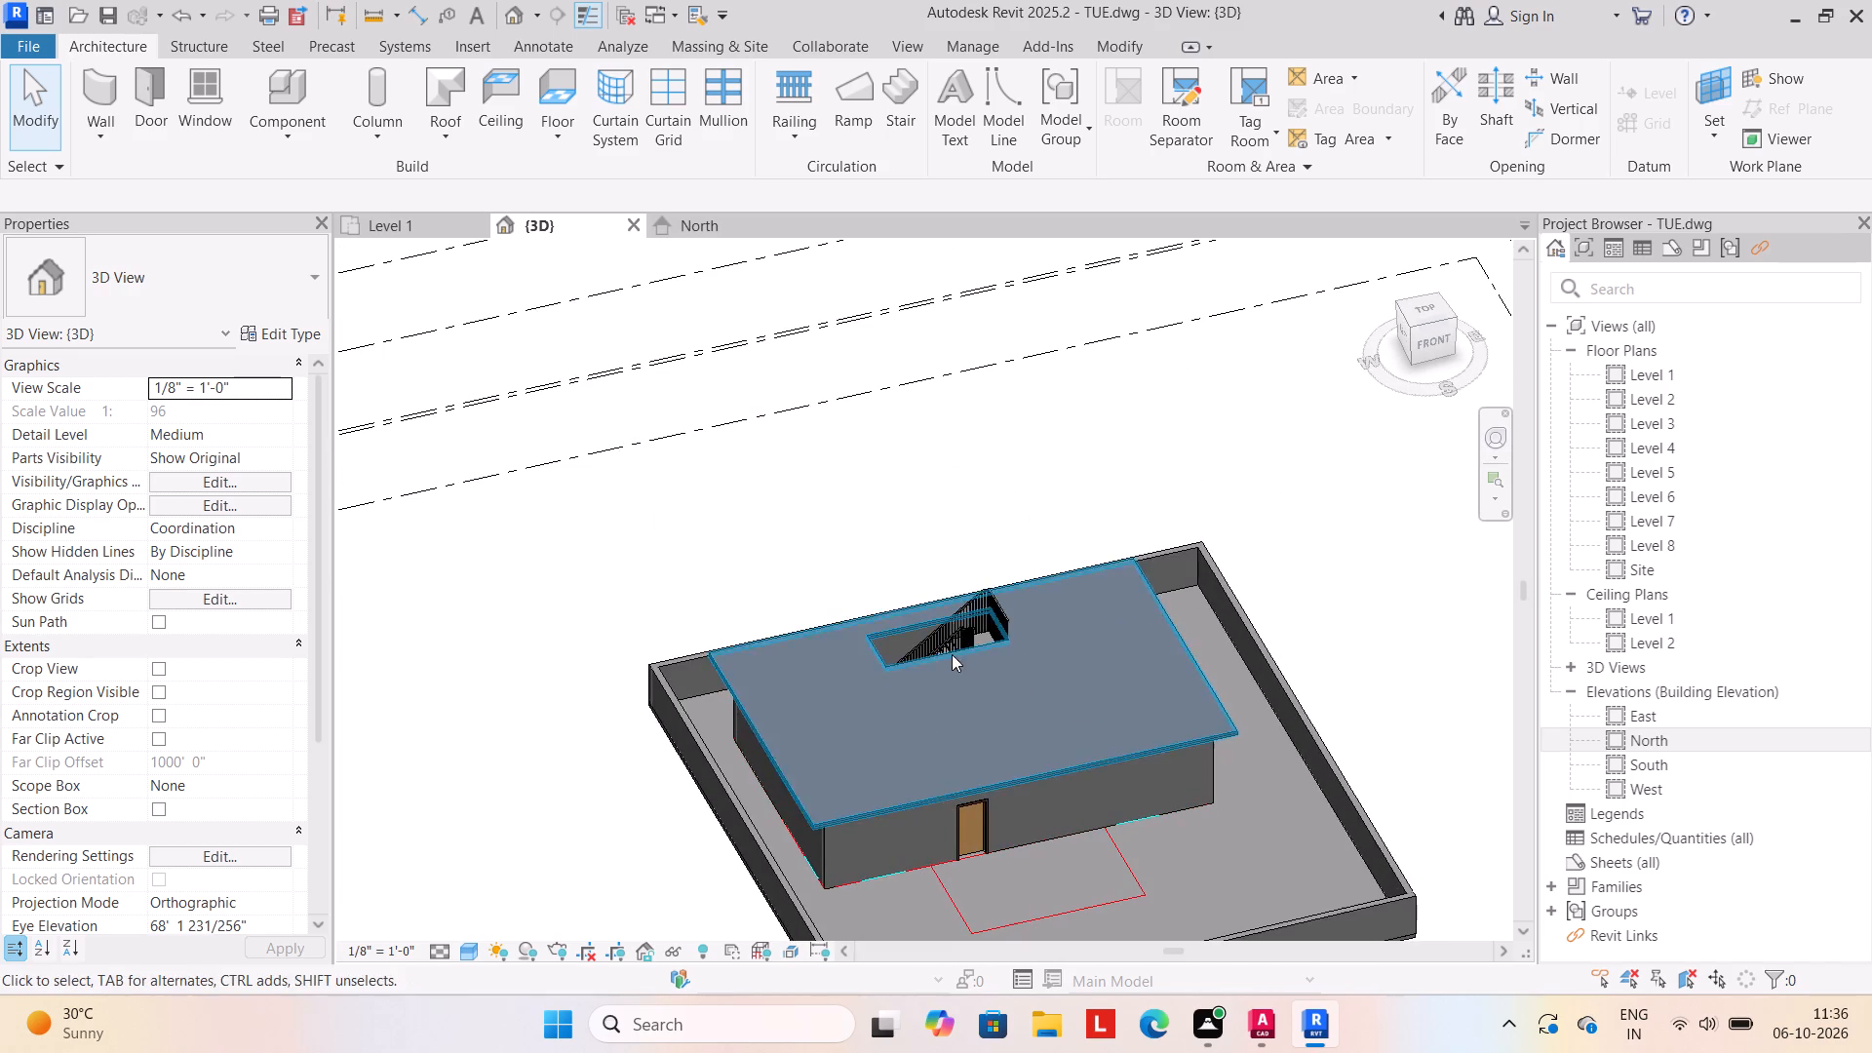
scroll(937, 609, "up", 8)
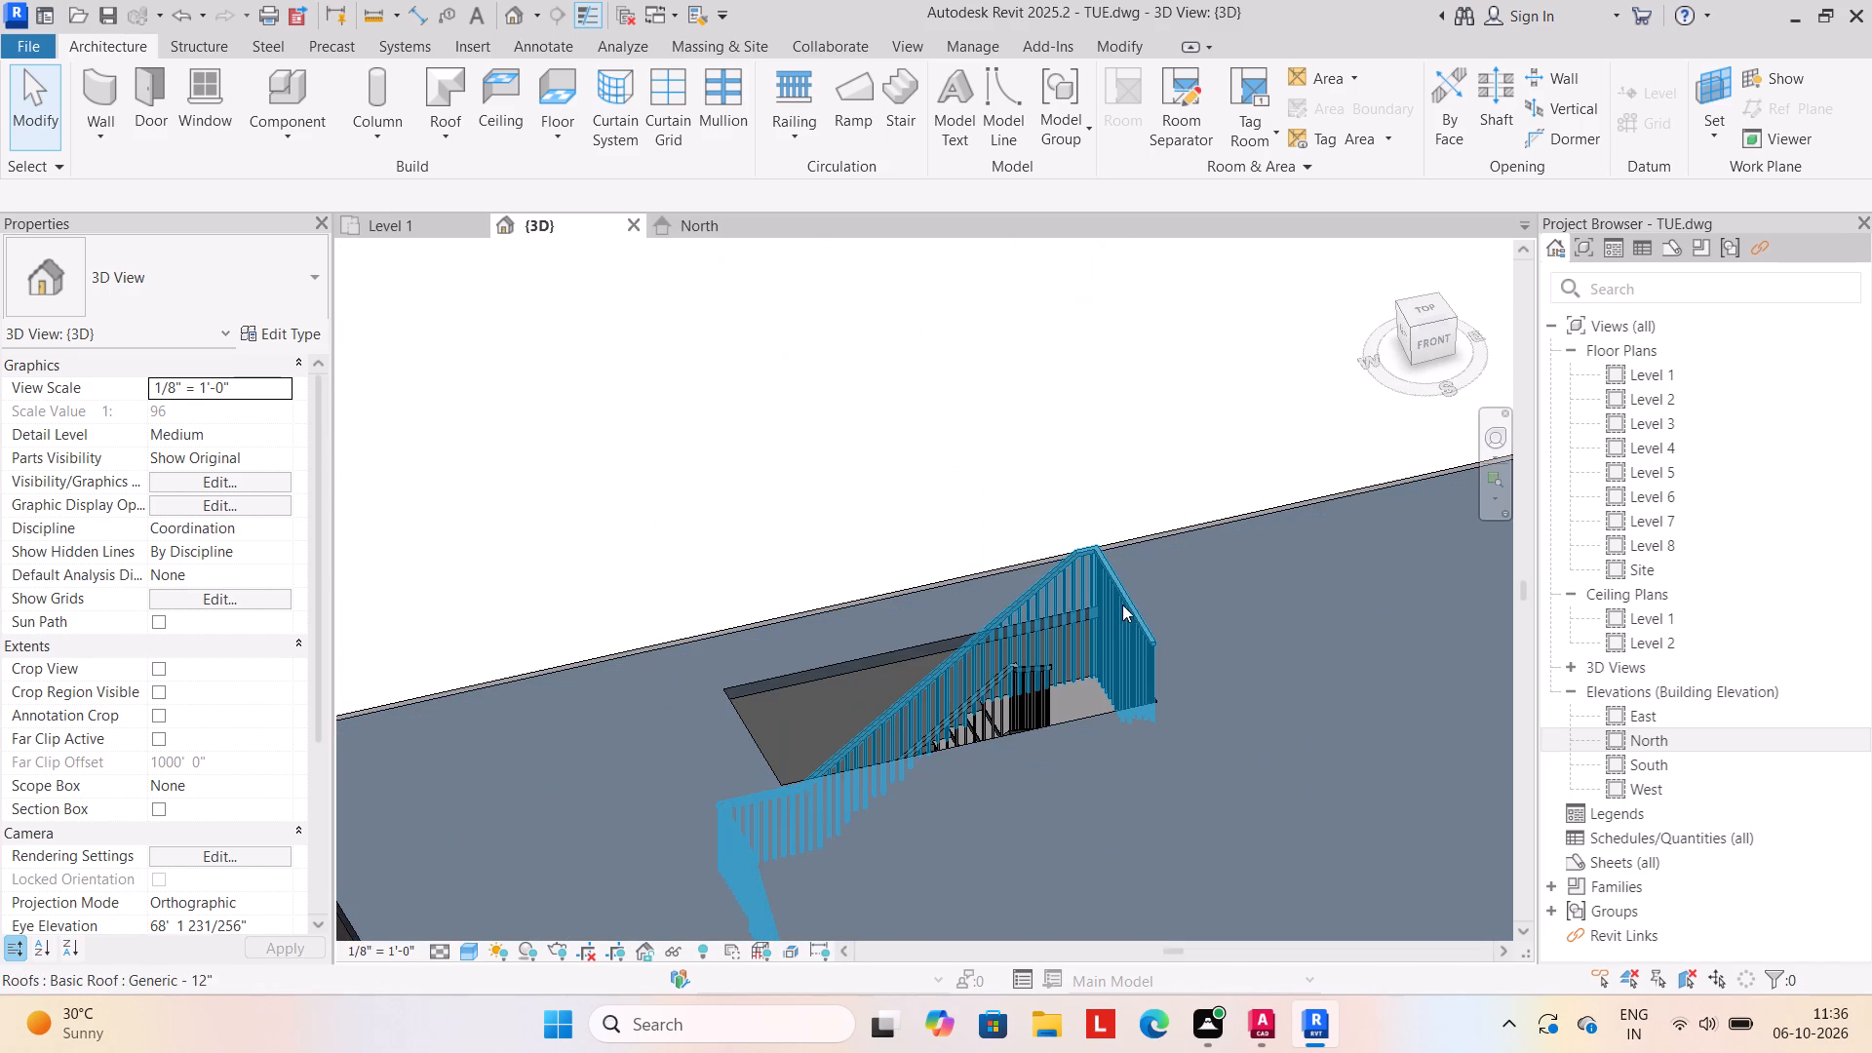
left_click(1127, 597)
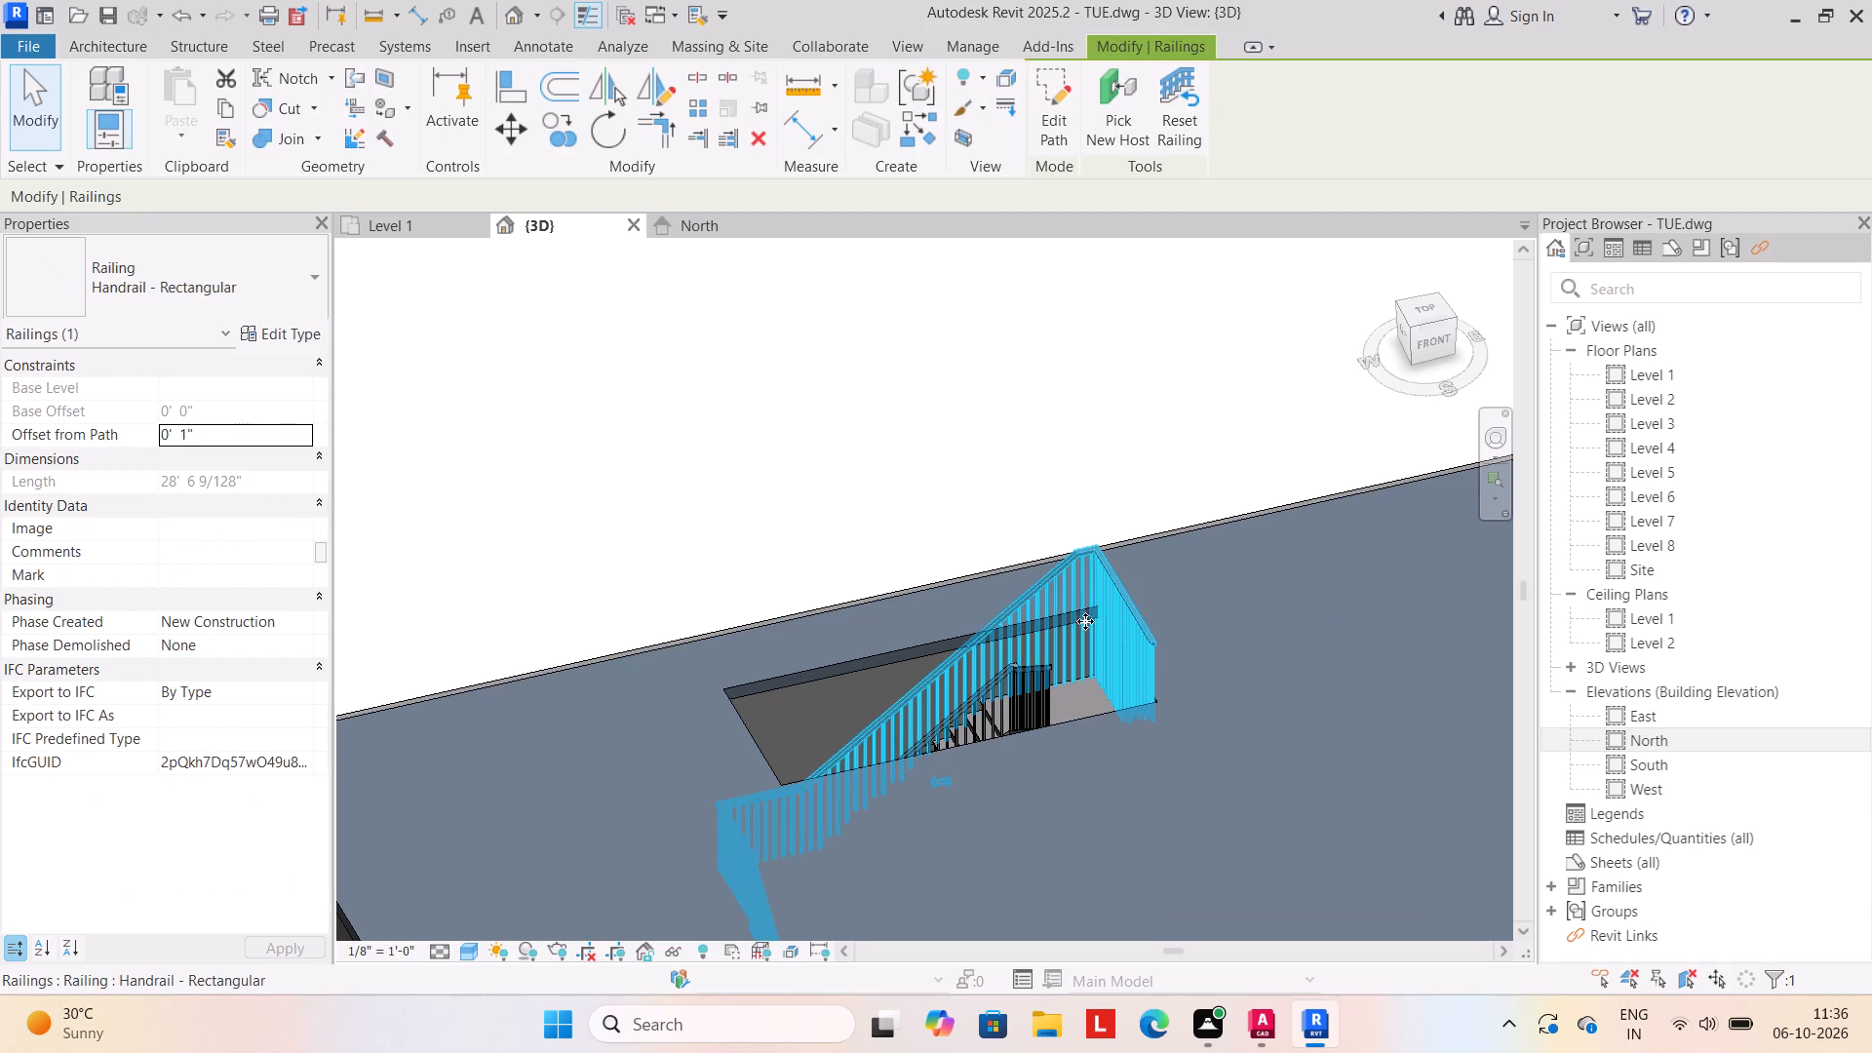
left_click(259, 434)
type("6\"")
key("Return")
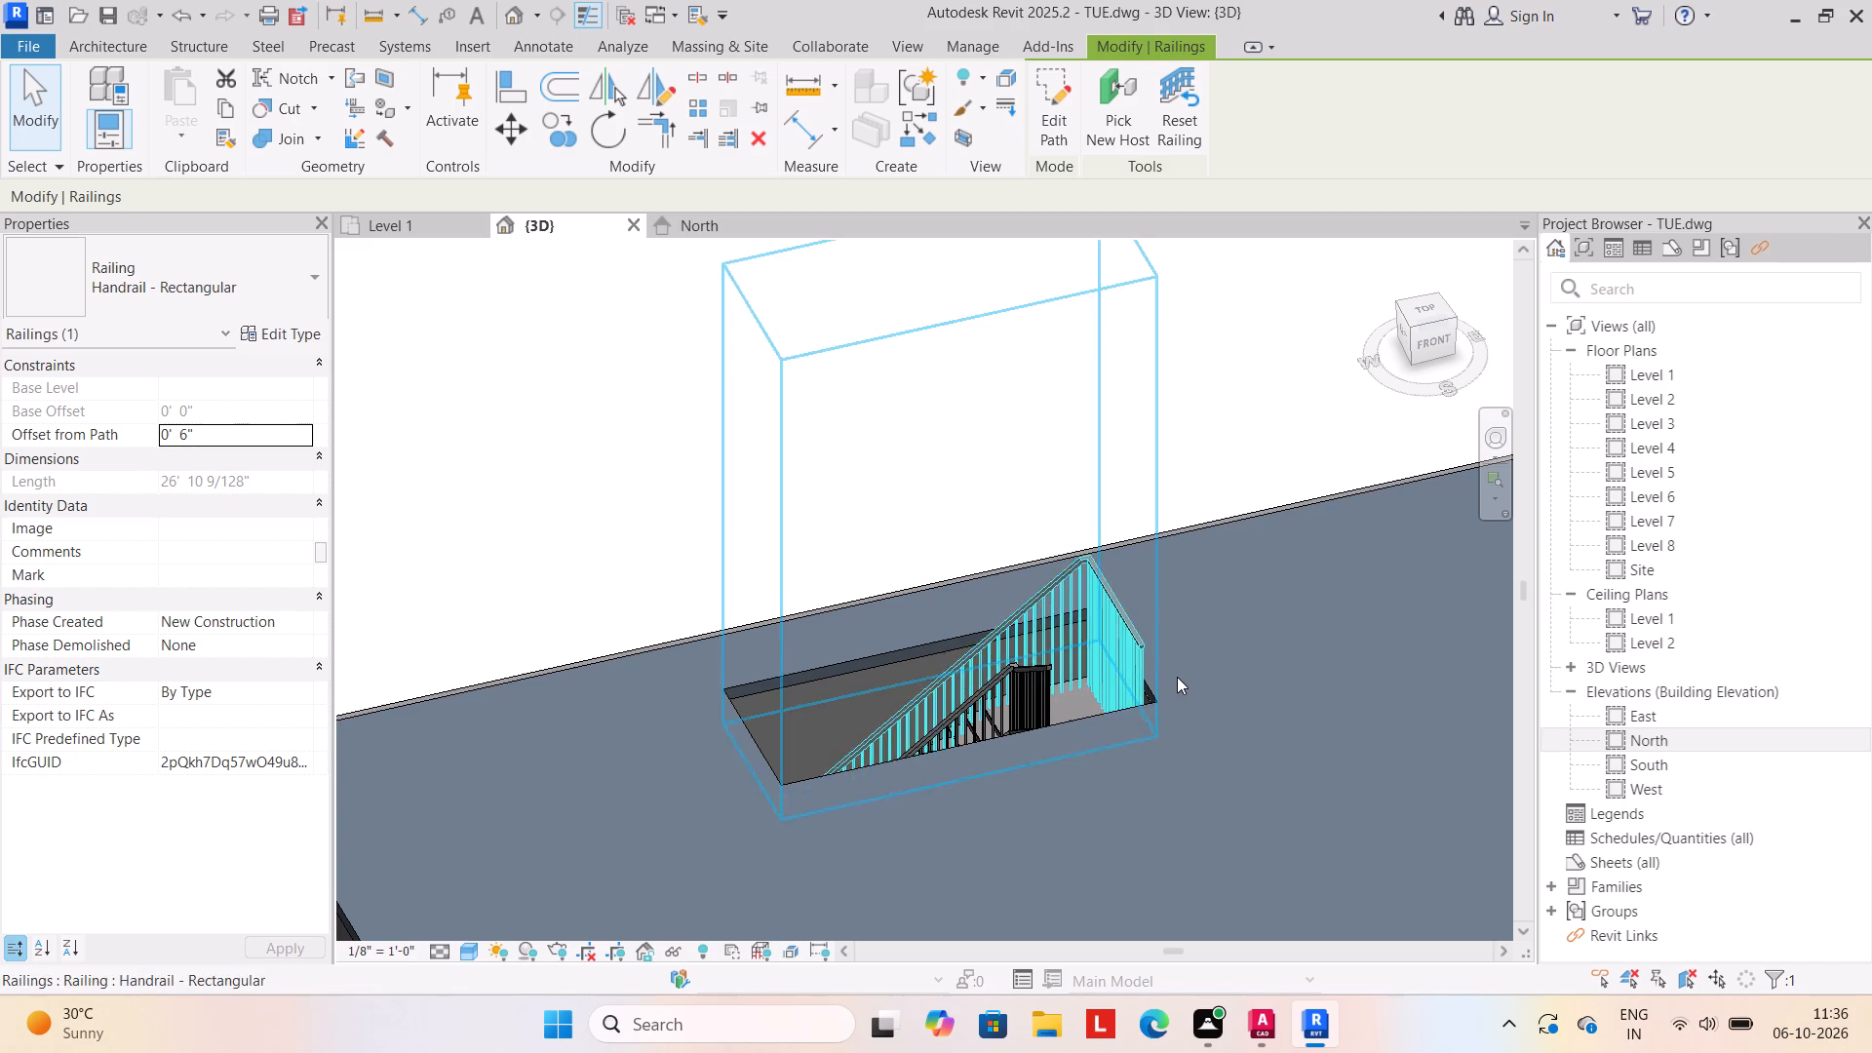
Set the Offset from Path of the stair's outer Handrail - Rectangular railing at the roof opening to 1' 0".
scroll(1177, 677, "up", 5)
left_click(224, 436)
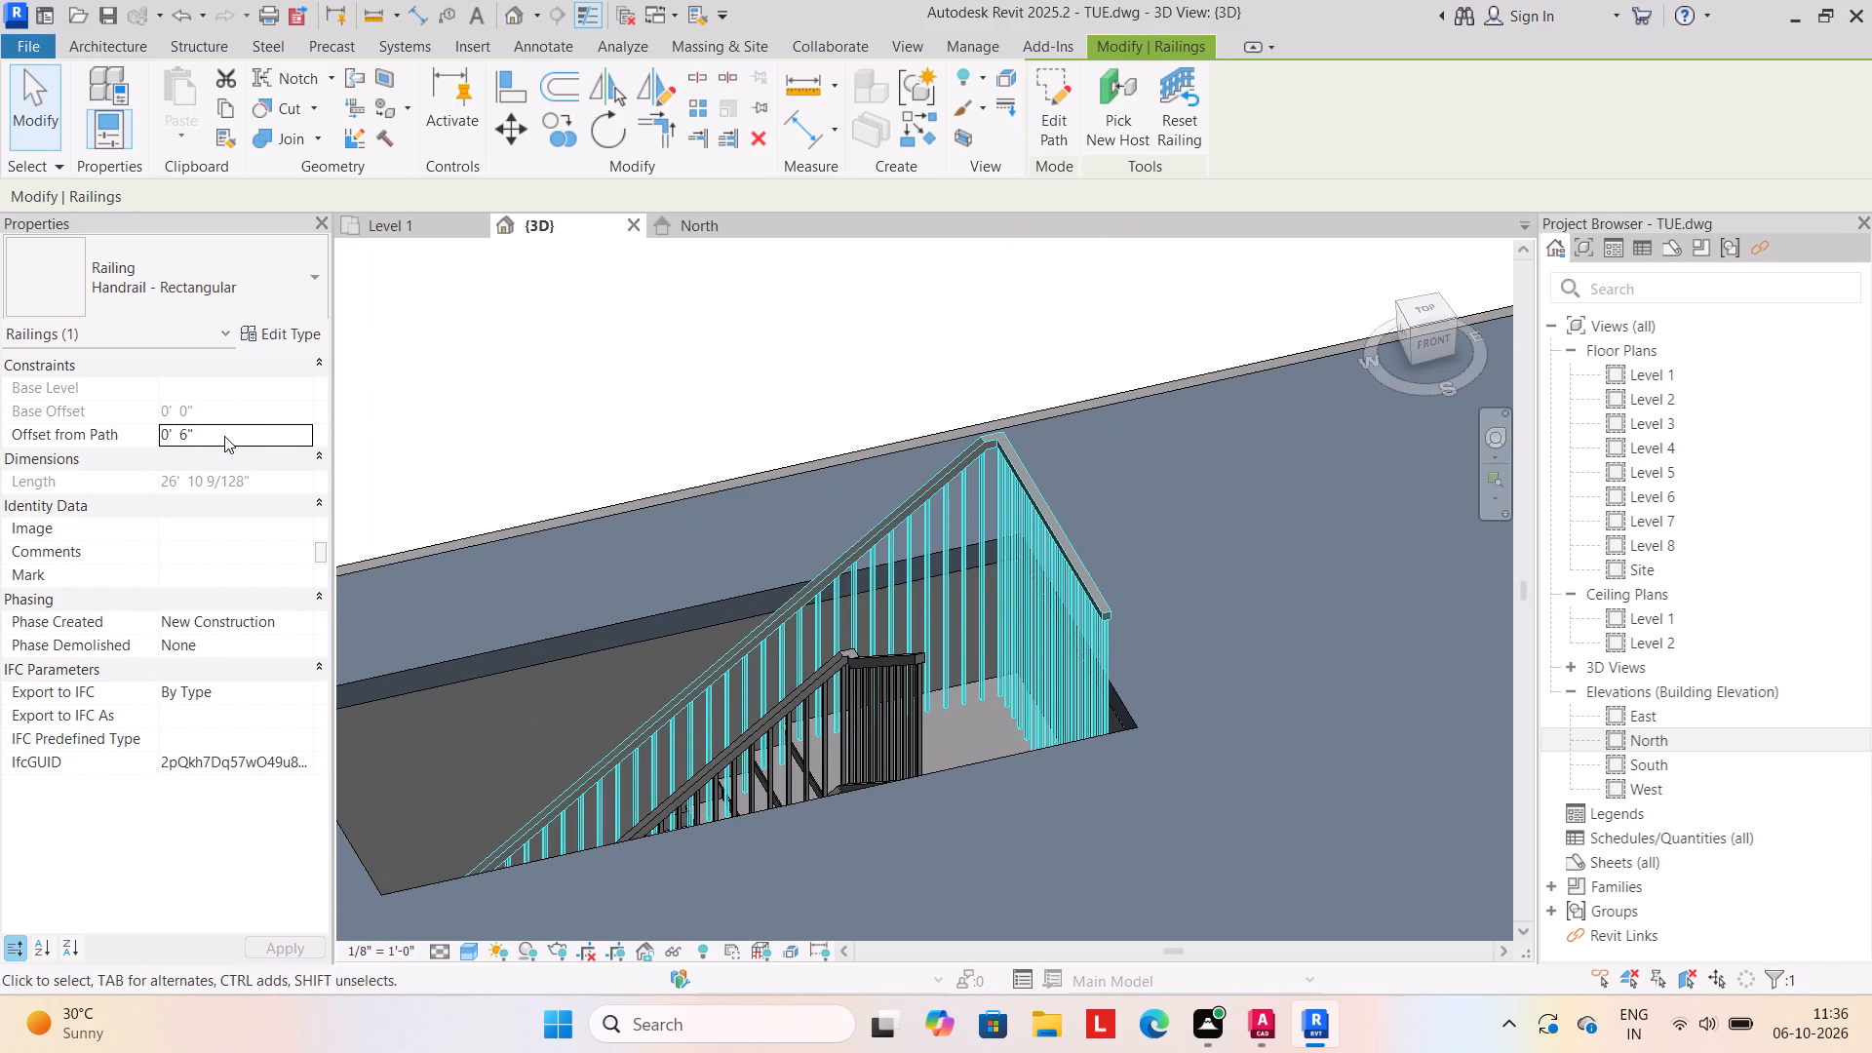
type("1'")
key("Return")
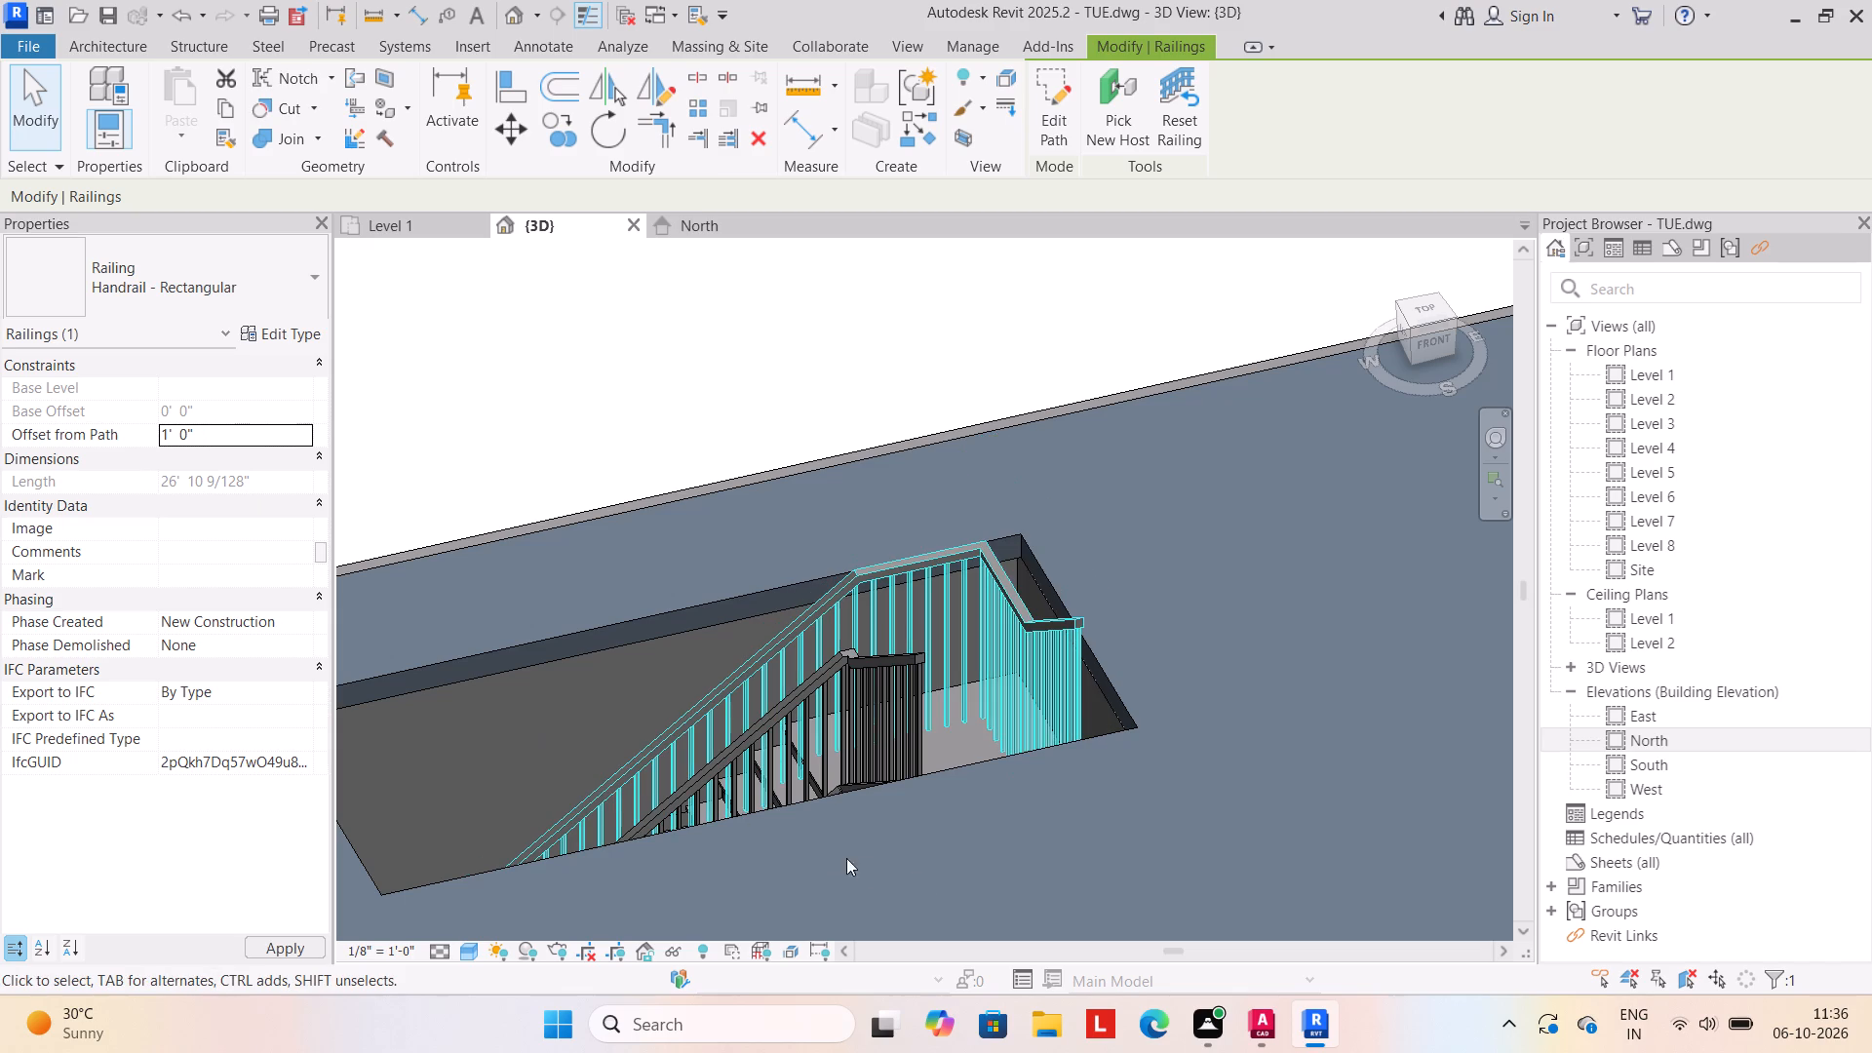
left_click(986, 866)
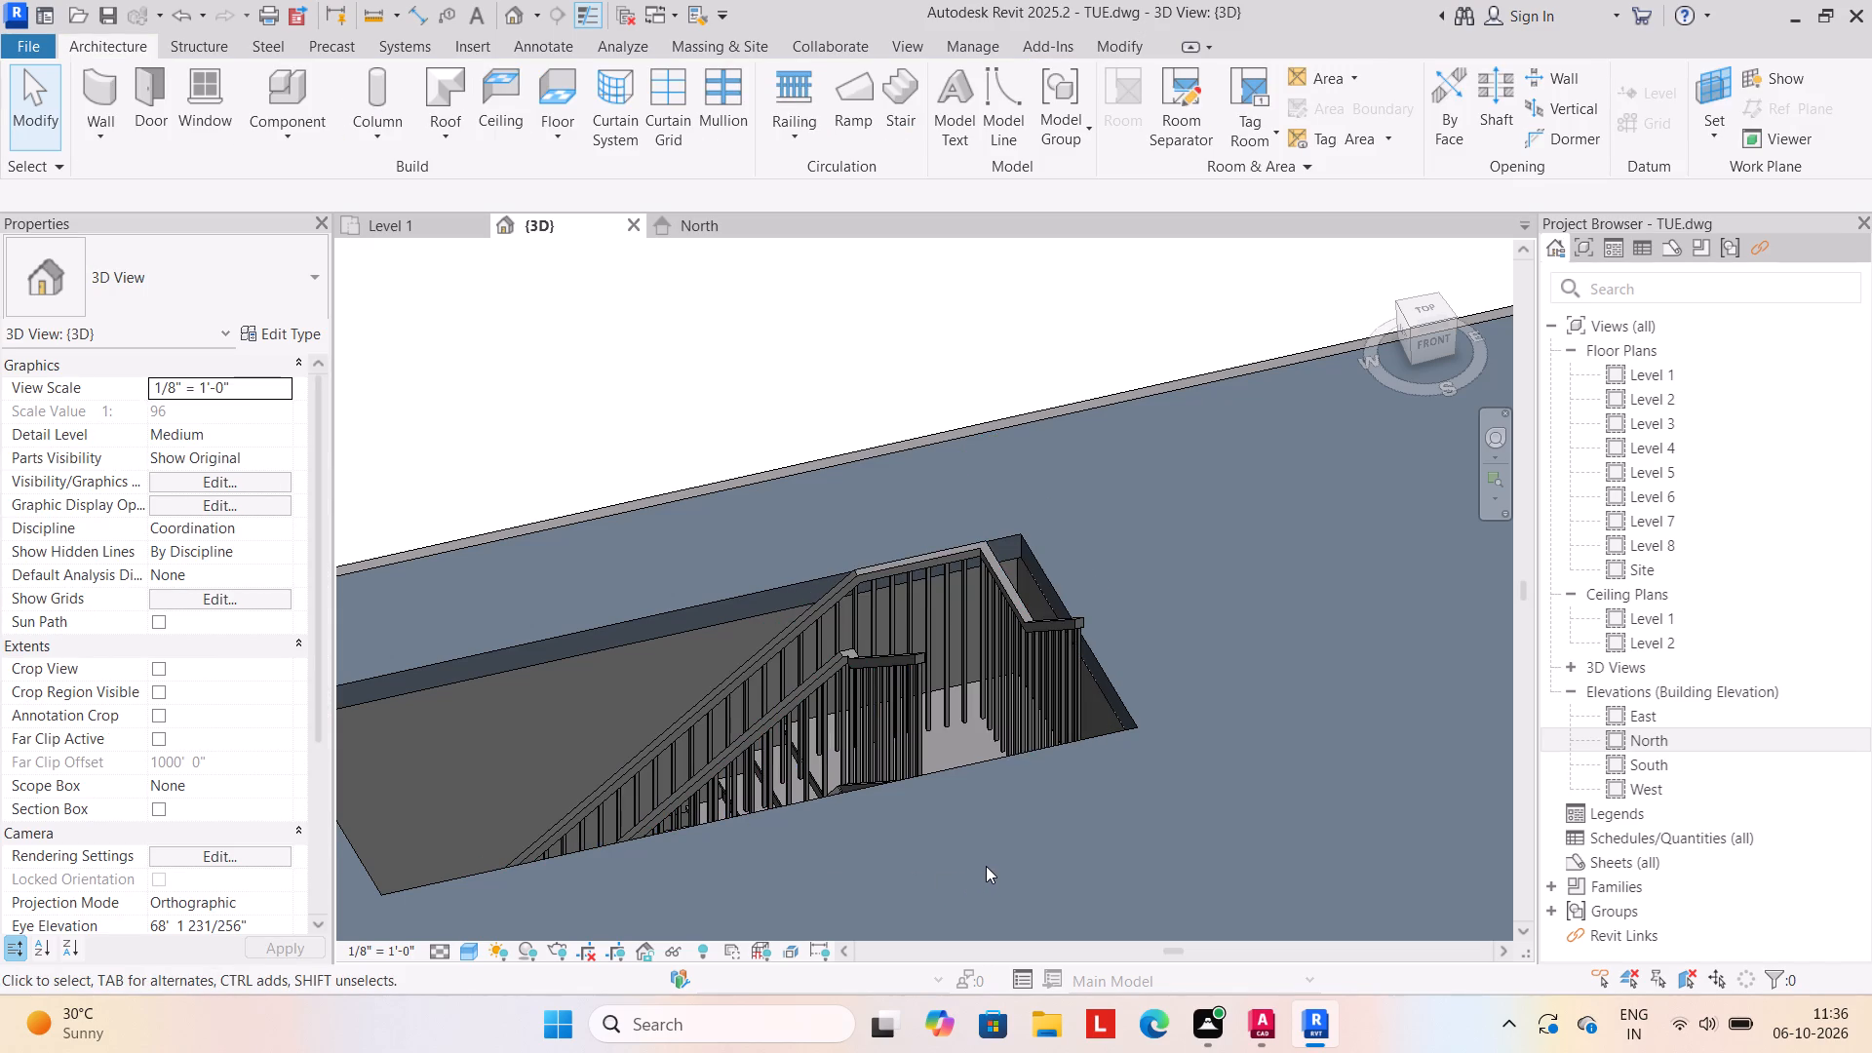
Examine the stair railing and shaft at the roof opening, and the whole building within its boundary wall in 3D.
scroll(986, 866, "down", 2)
middle_click_drag(986, 866, 1045, 701)
scroll(1045, 688, "down", 2)
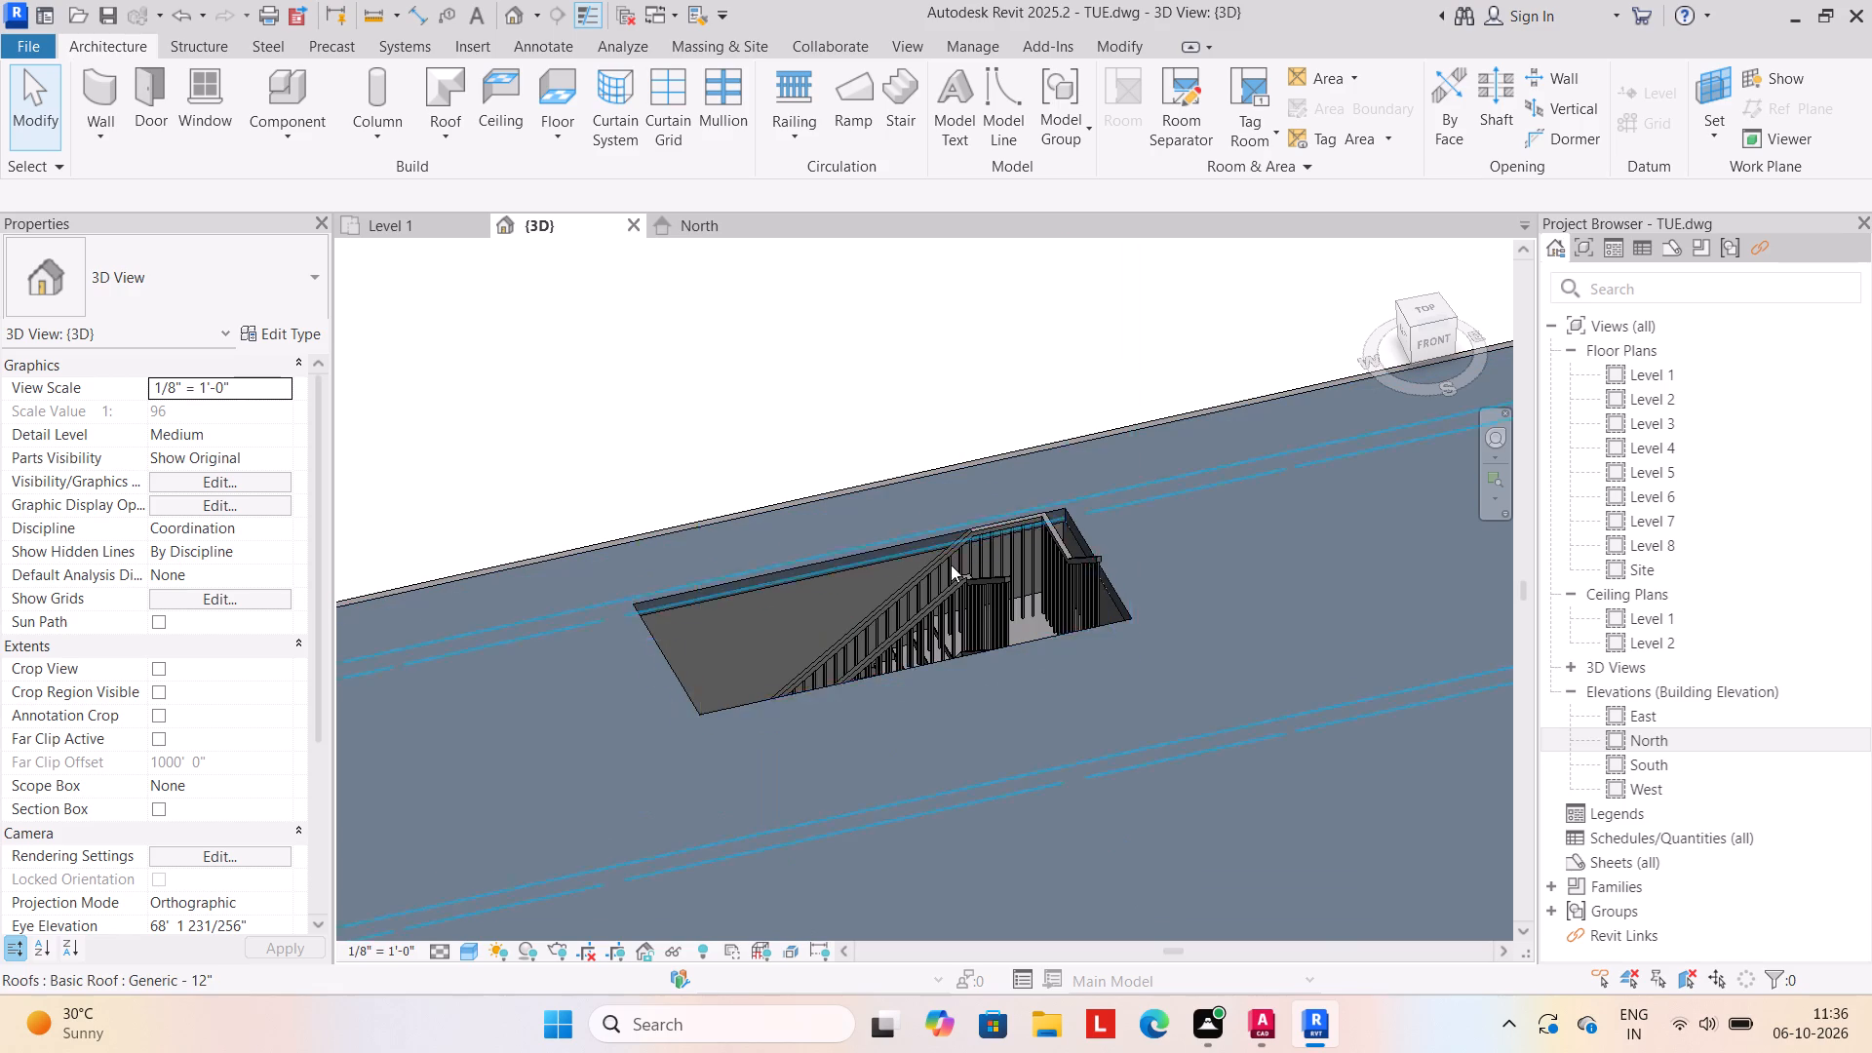
left_click(1058, 563)
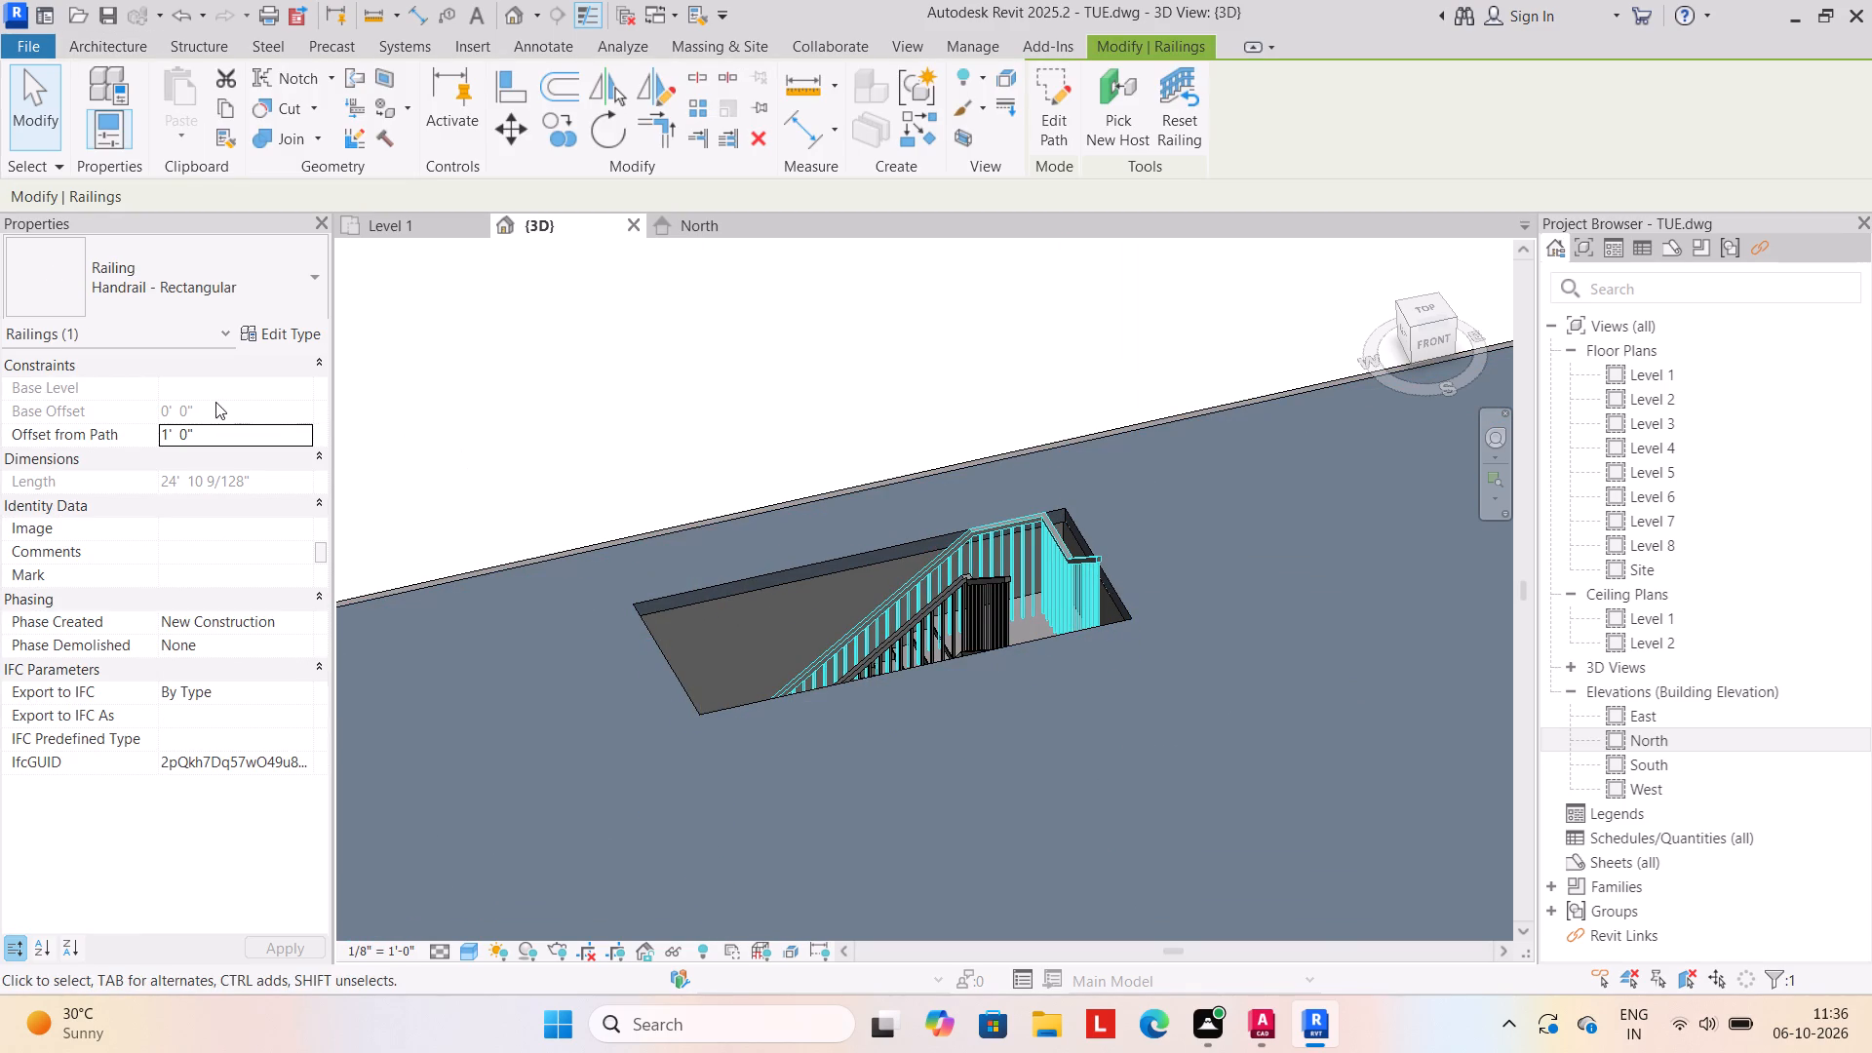
left_click(624, 392)
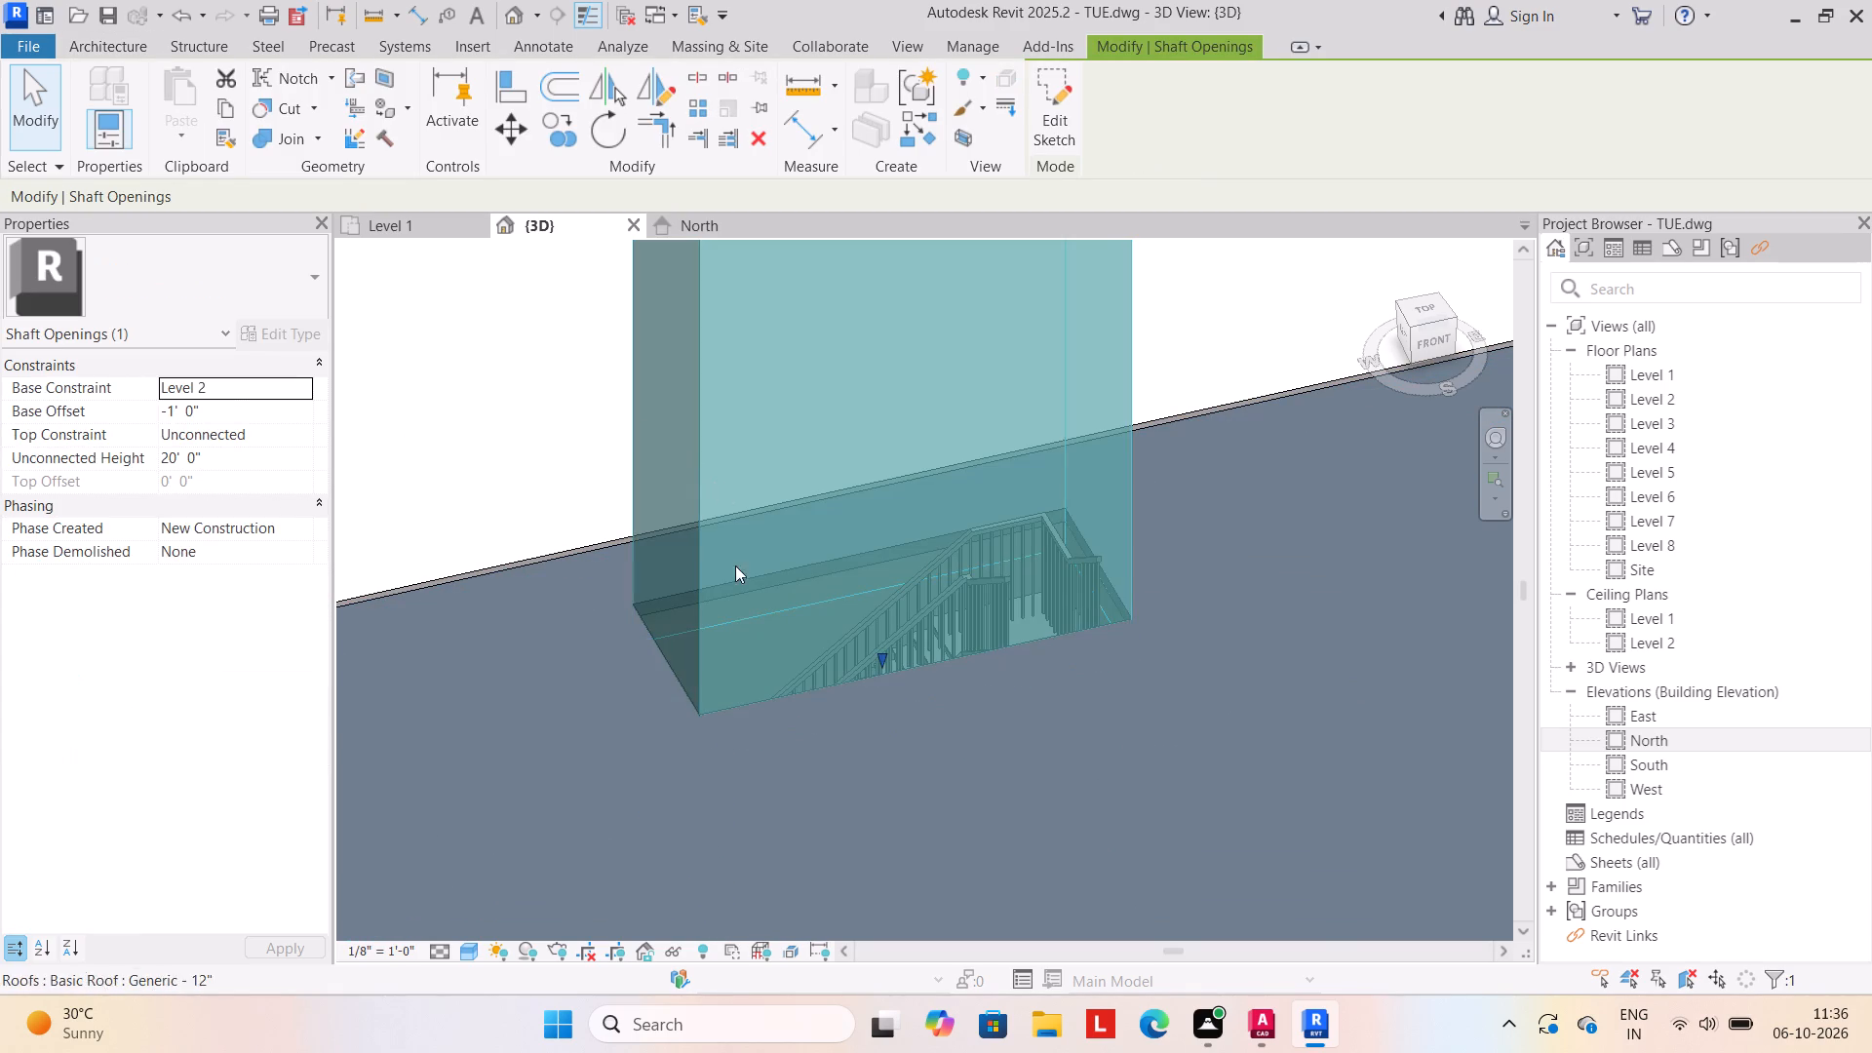
left_click(813, 750)
scroll(752, 717, "down", 4)
middle_click_drag(750, 707, 744, 464)
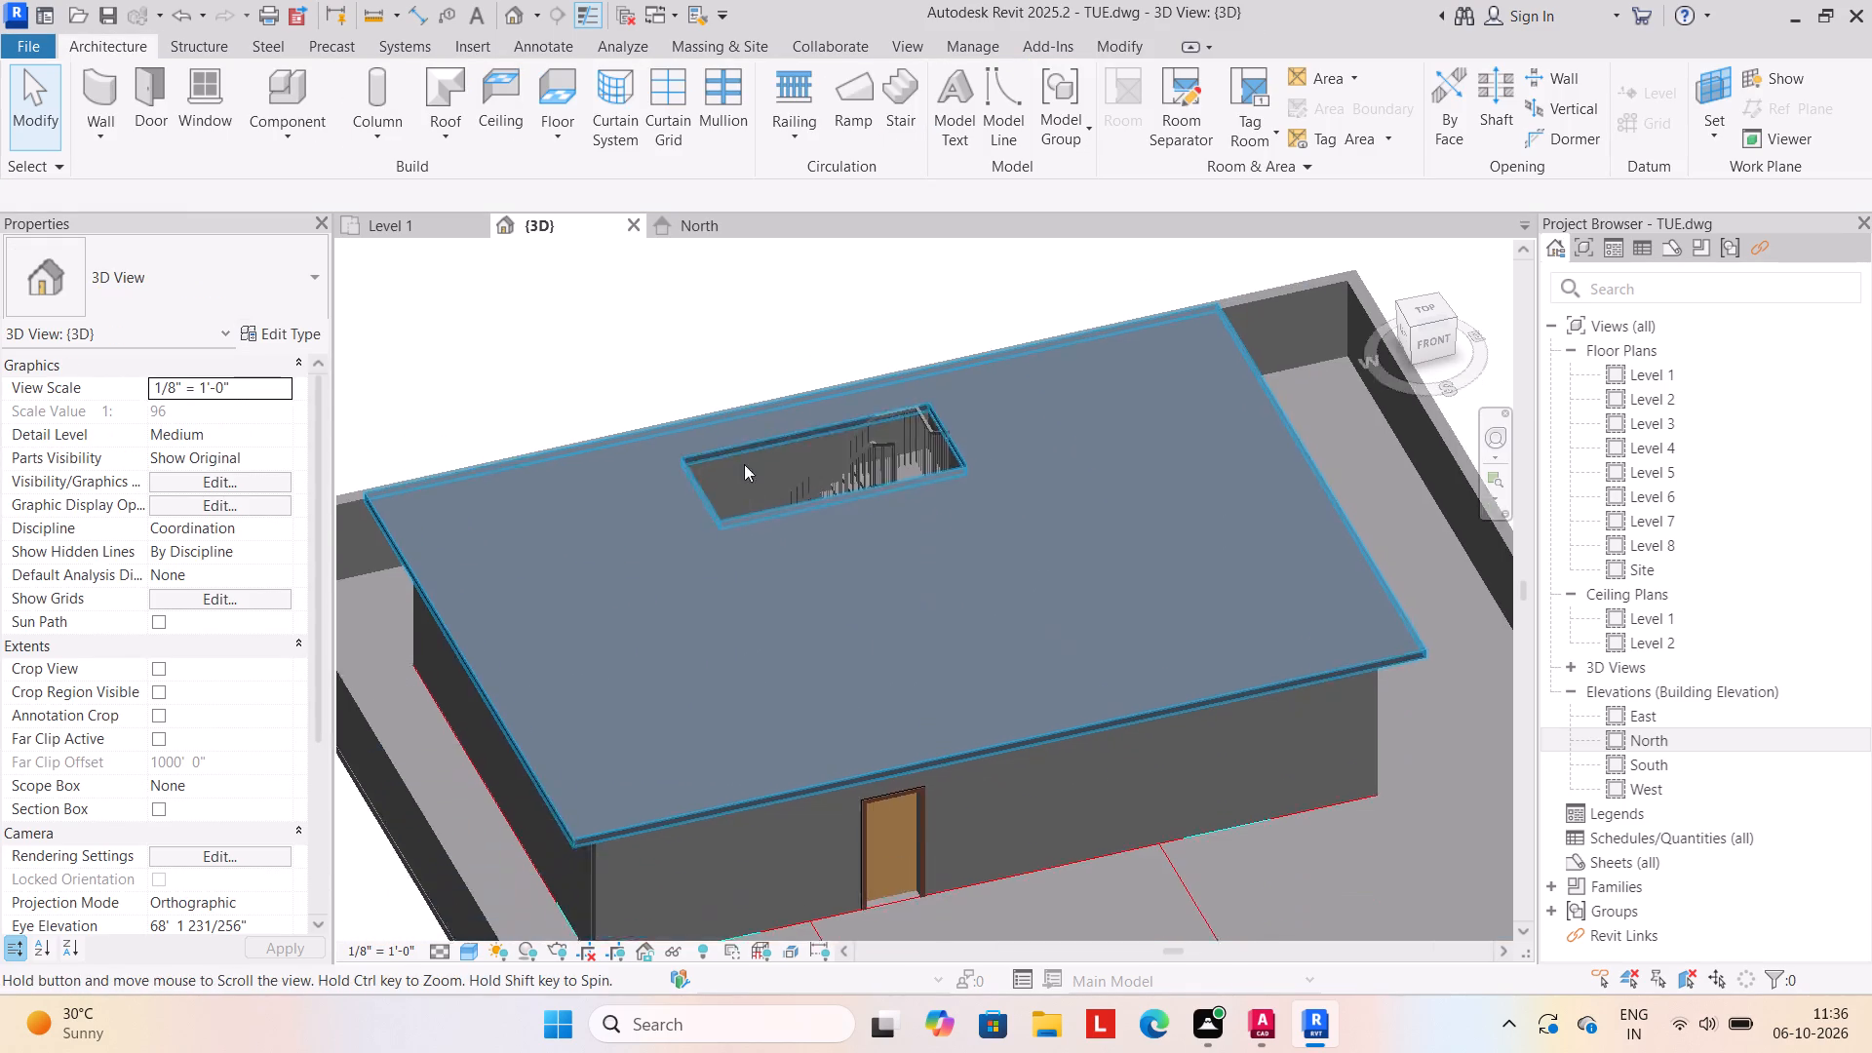
middle_click_drag(744, 464, 744, 467)
scroll(741, 476, "down", 6)
middle_click_drag(1132, 865, 1109, 843, "shift")
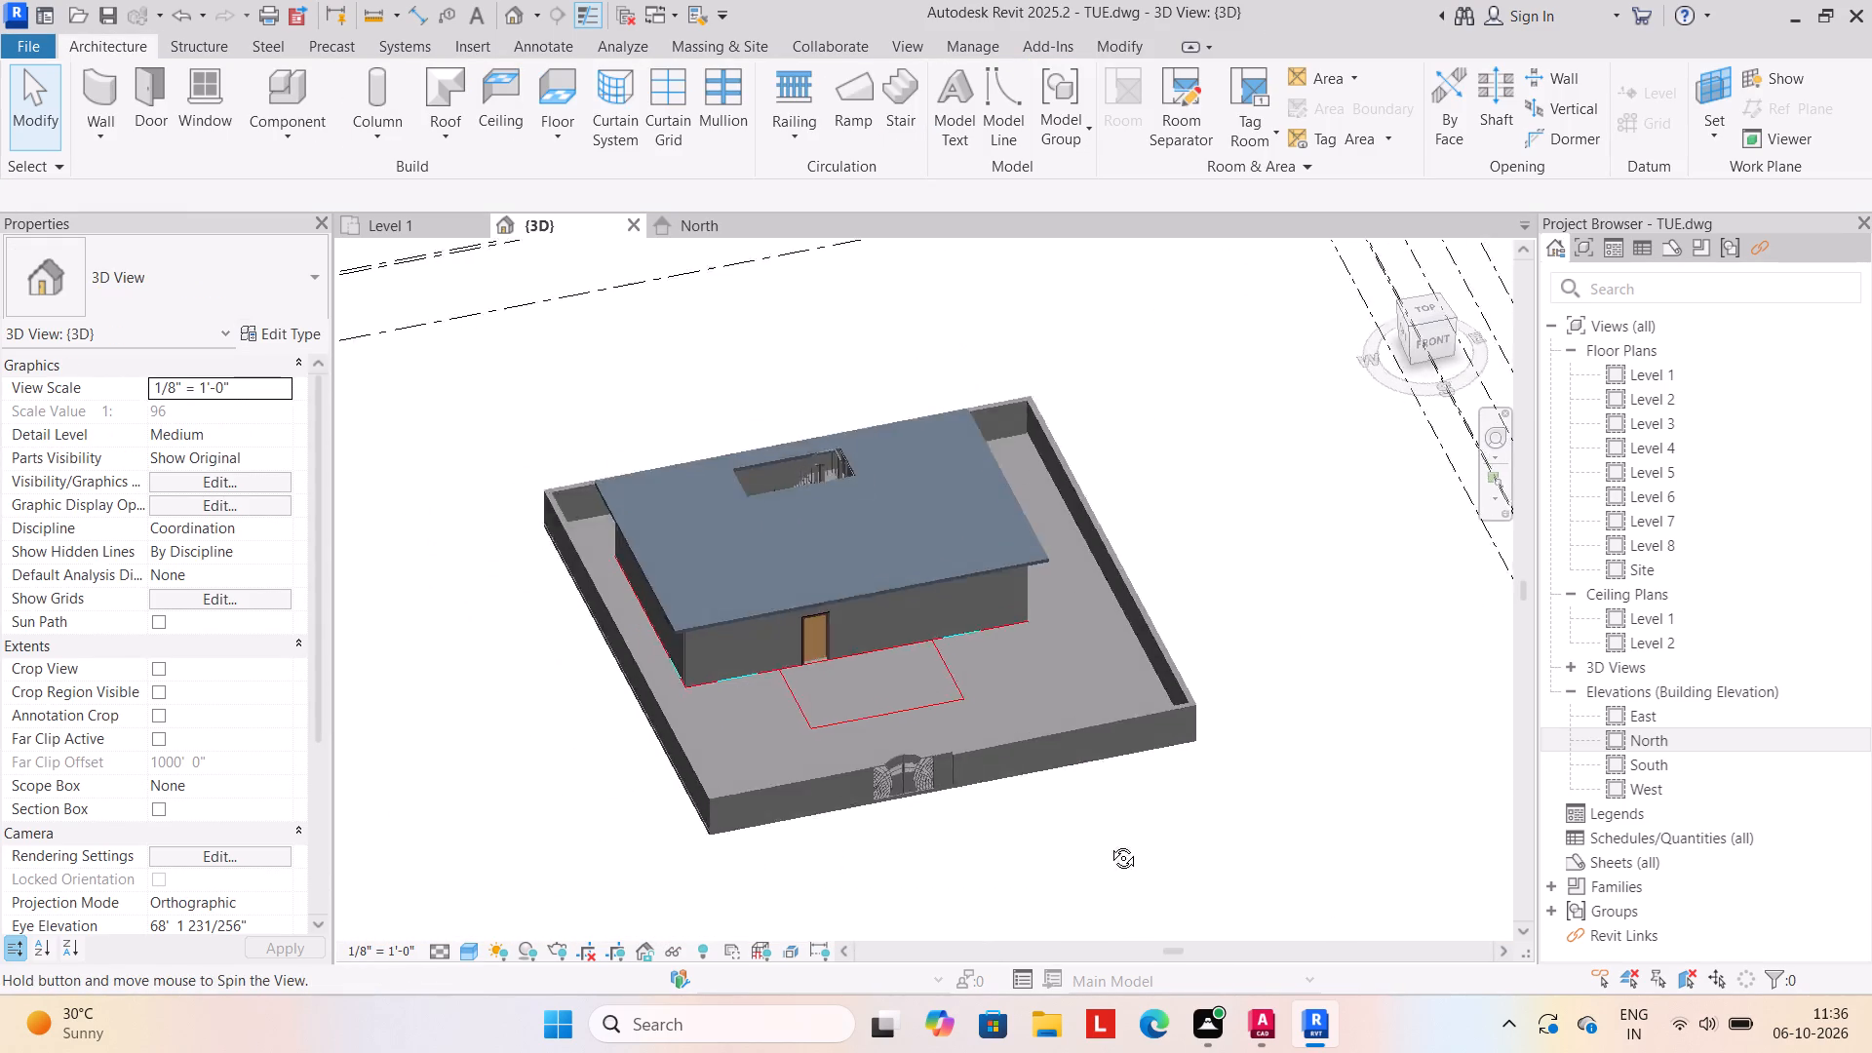
middle_click_drag(1109, 843, 1084, 733, "shift")
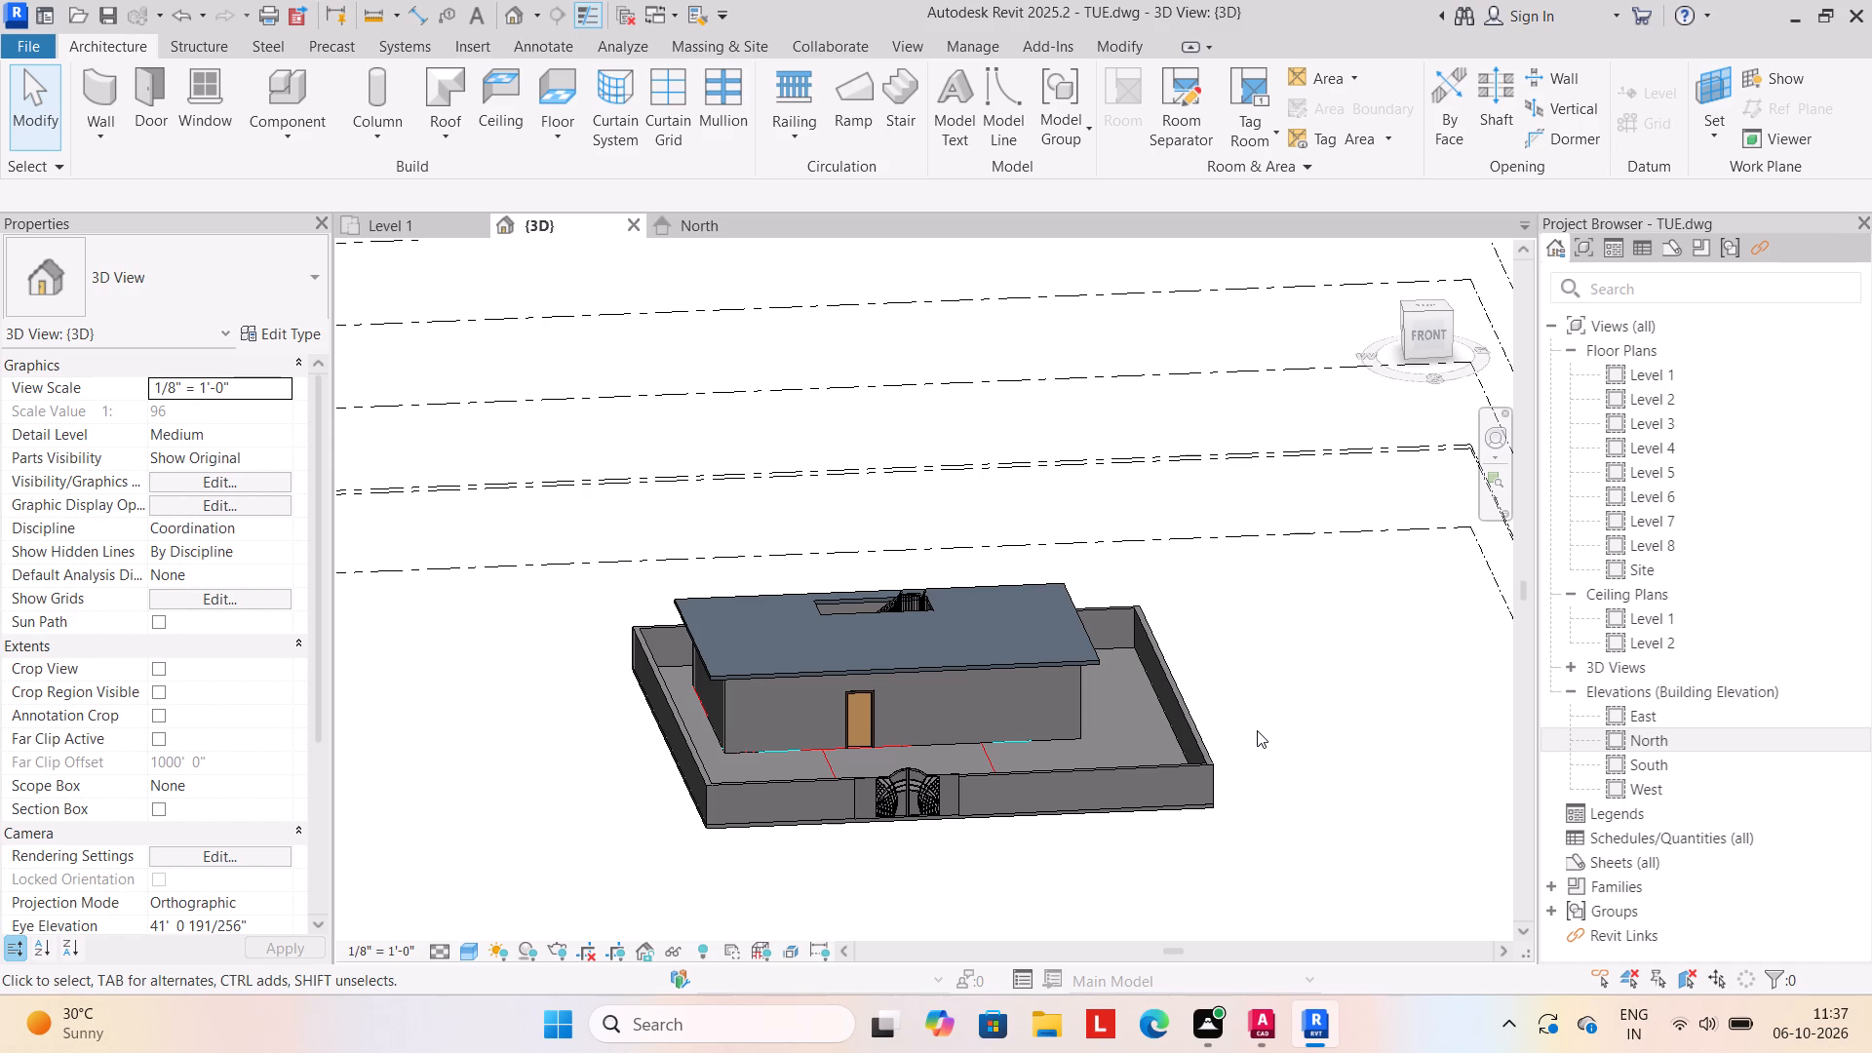
Inspect the east and front boundary wall segments and the roof from the front of the 3D model.
scroll(947, 687, "up", 3)
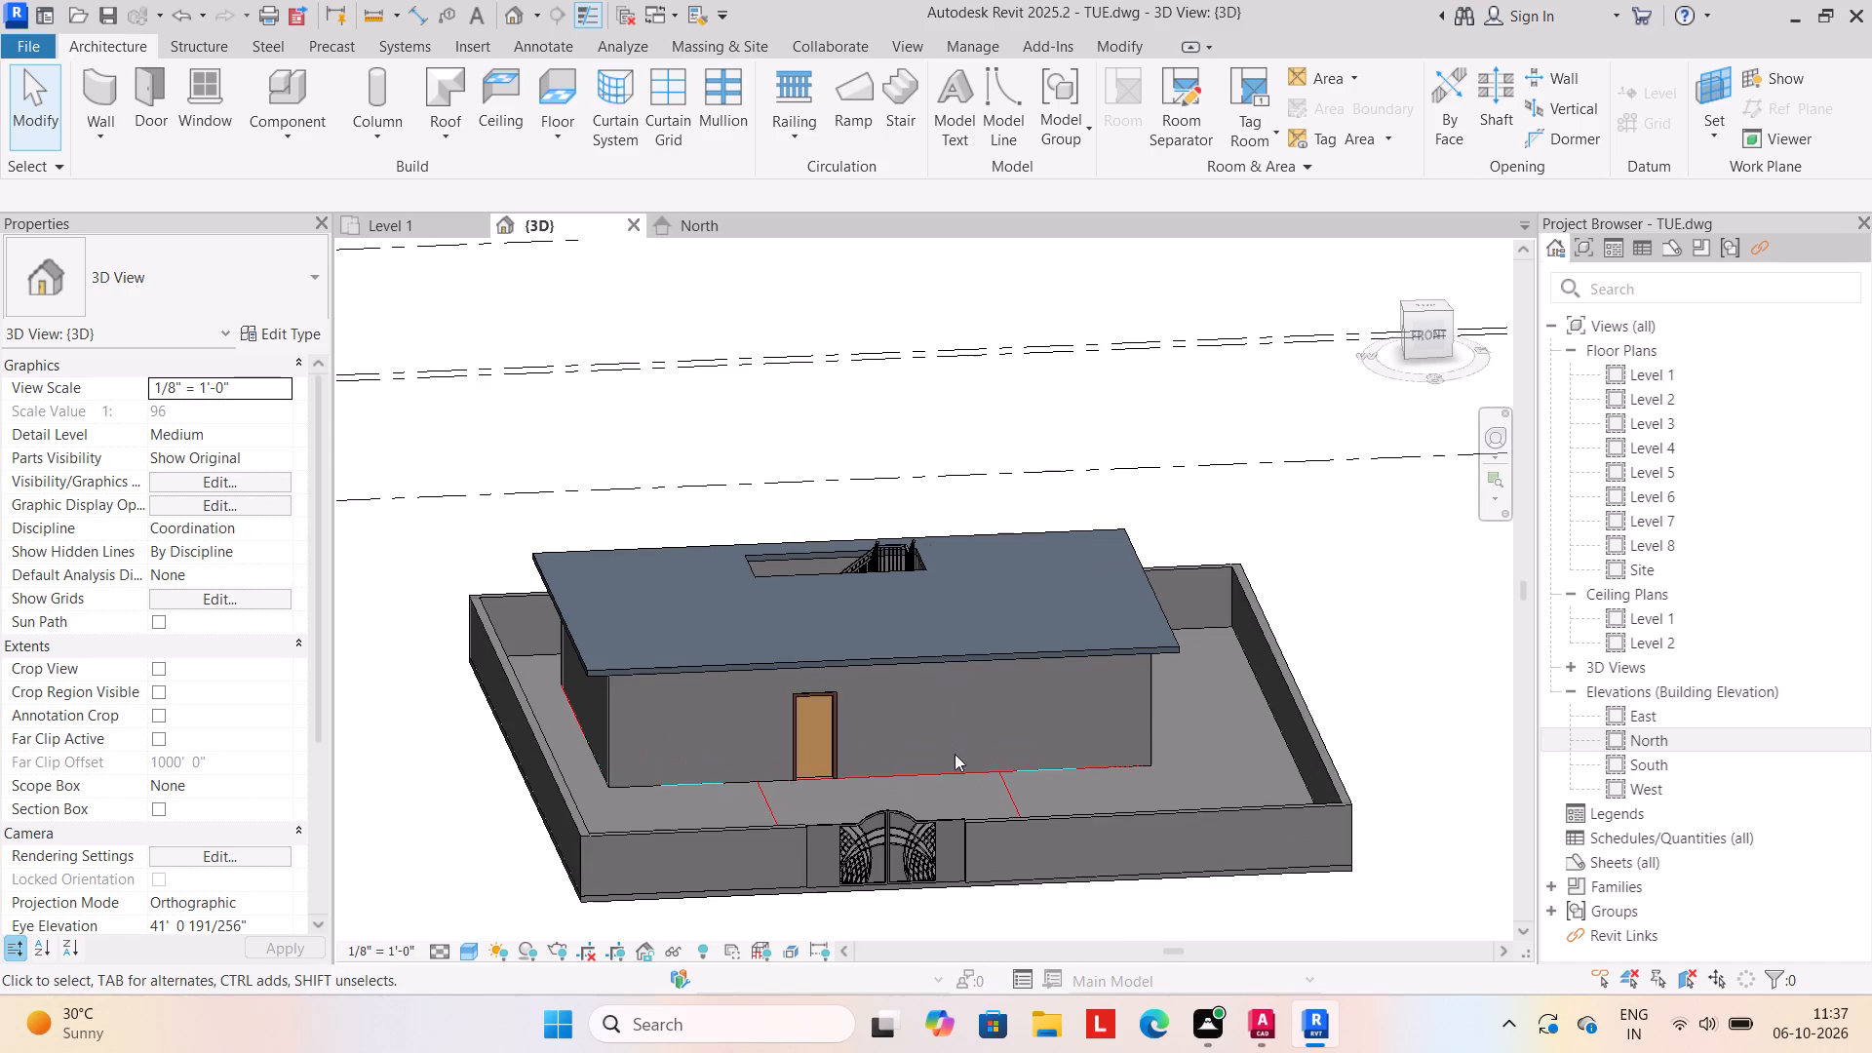
left_click(1277, 666)
left_click(1371, 663)
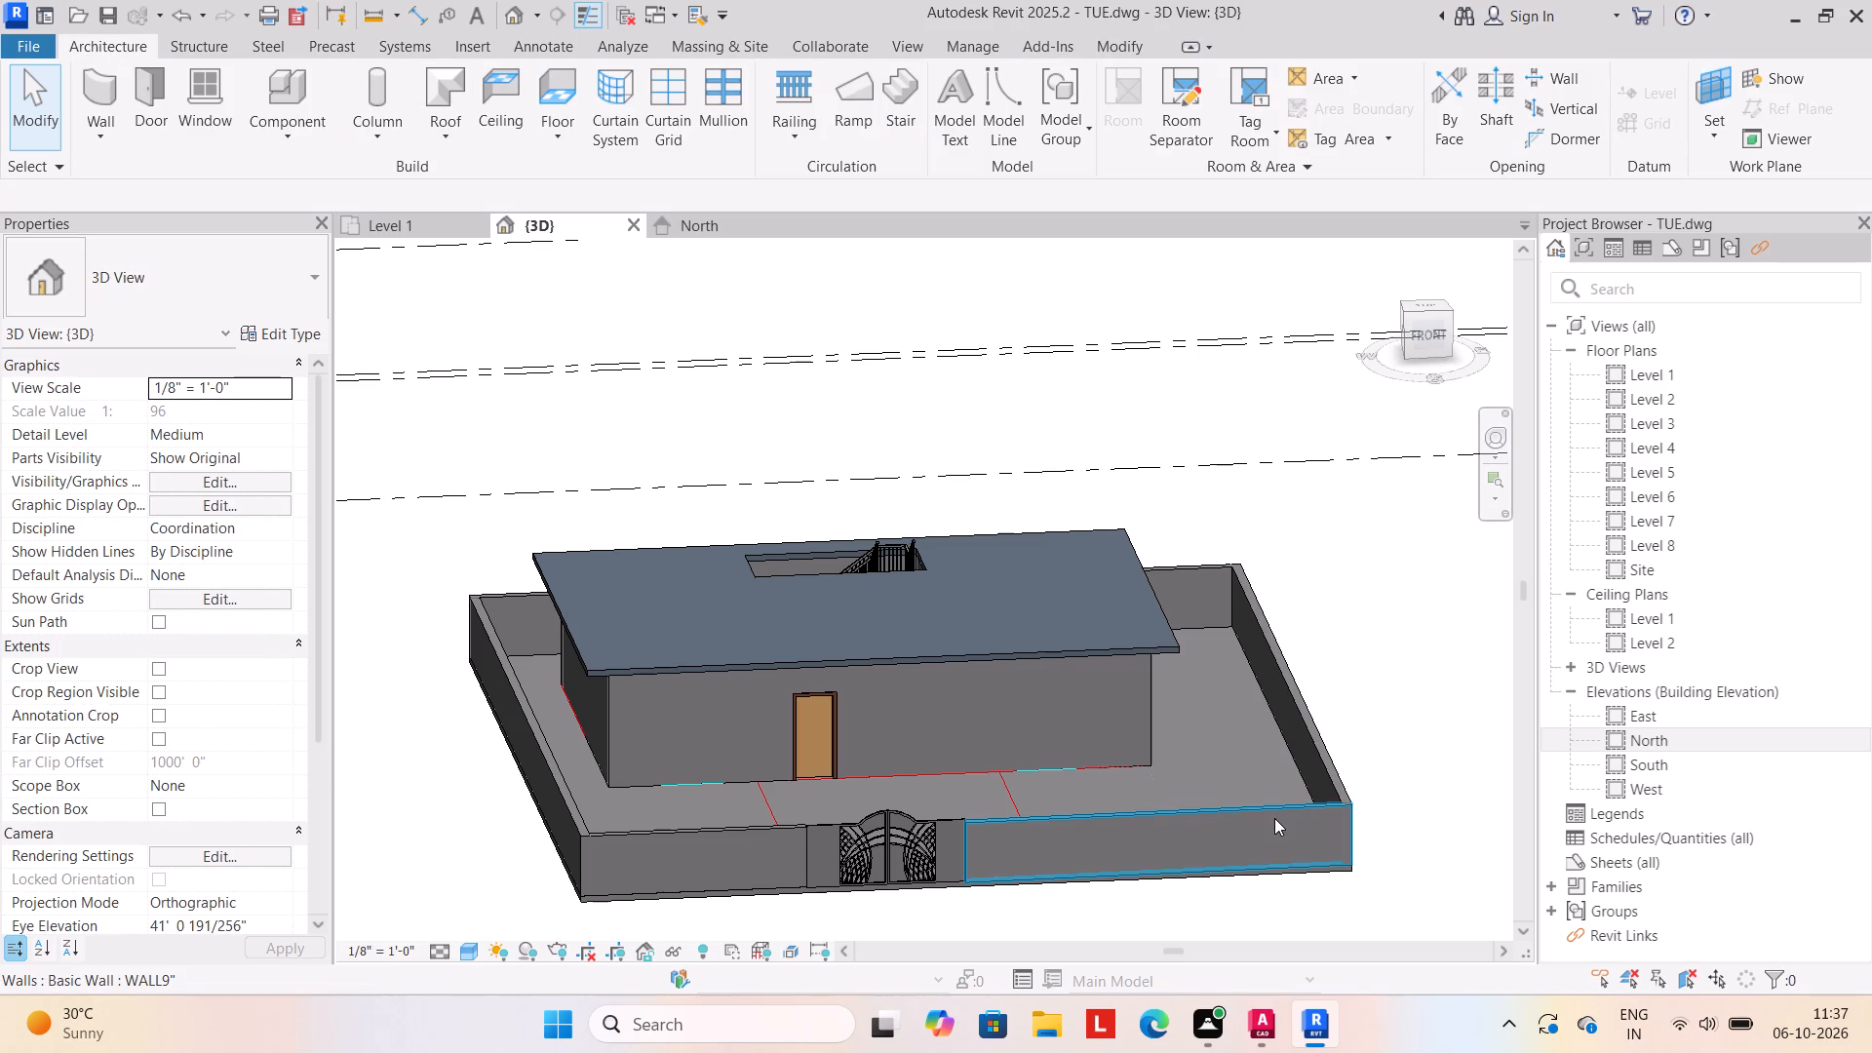
left_click(1274, 818)
left_click(1429, 712)
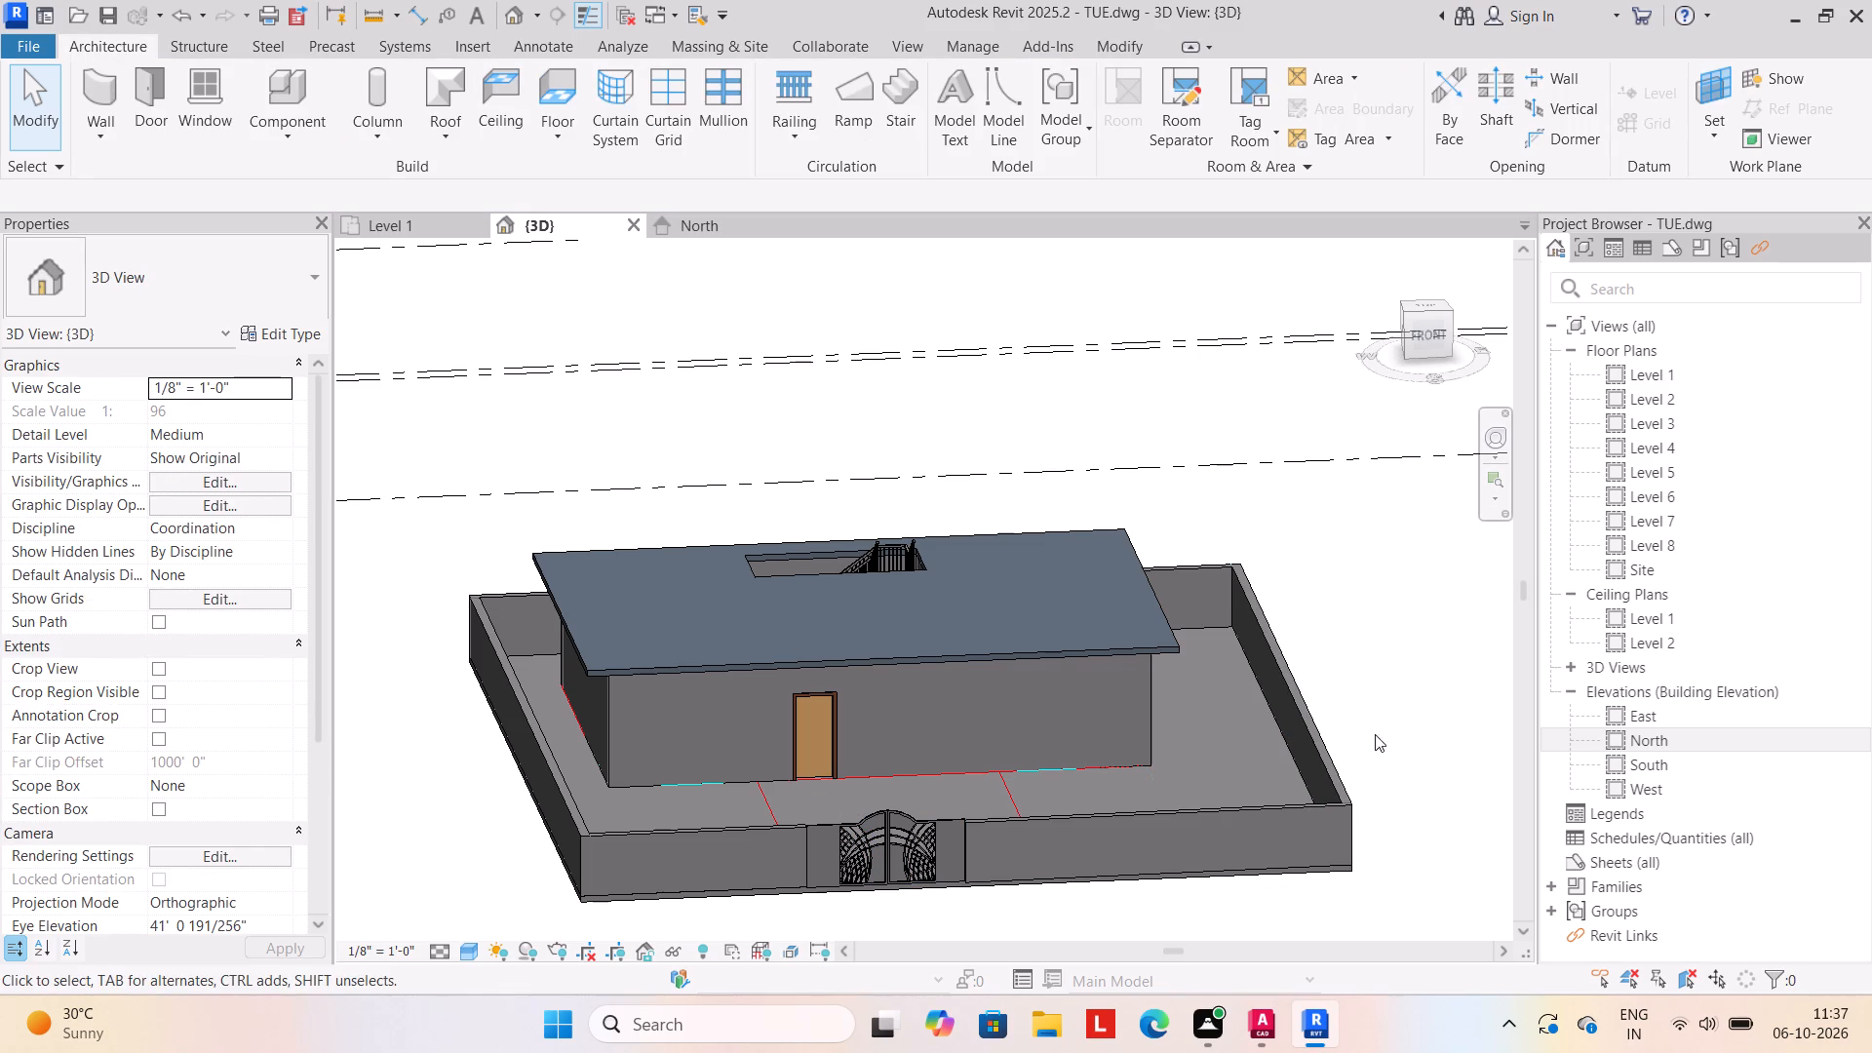
scroll(1139, 836, "down", 3)
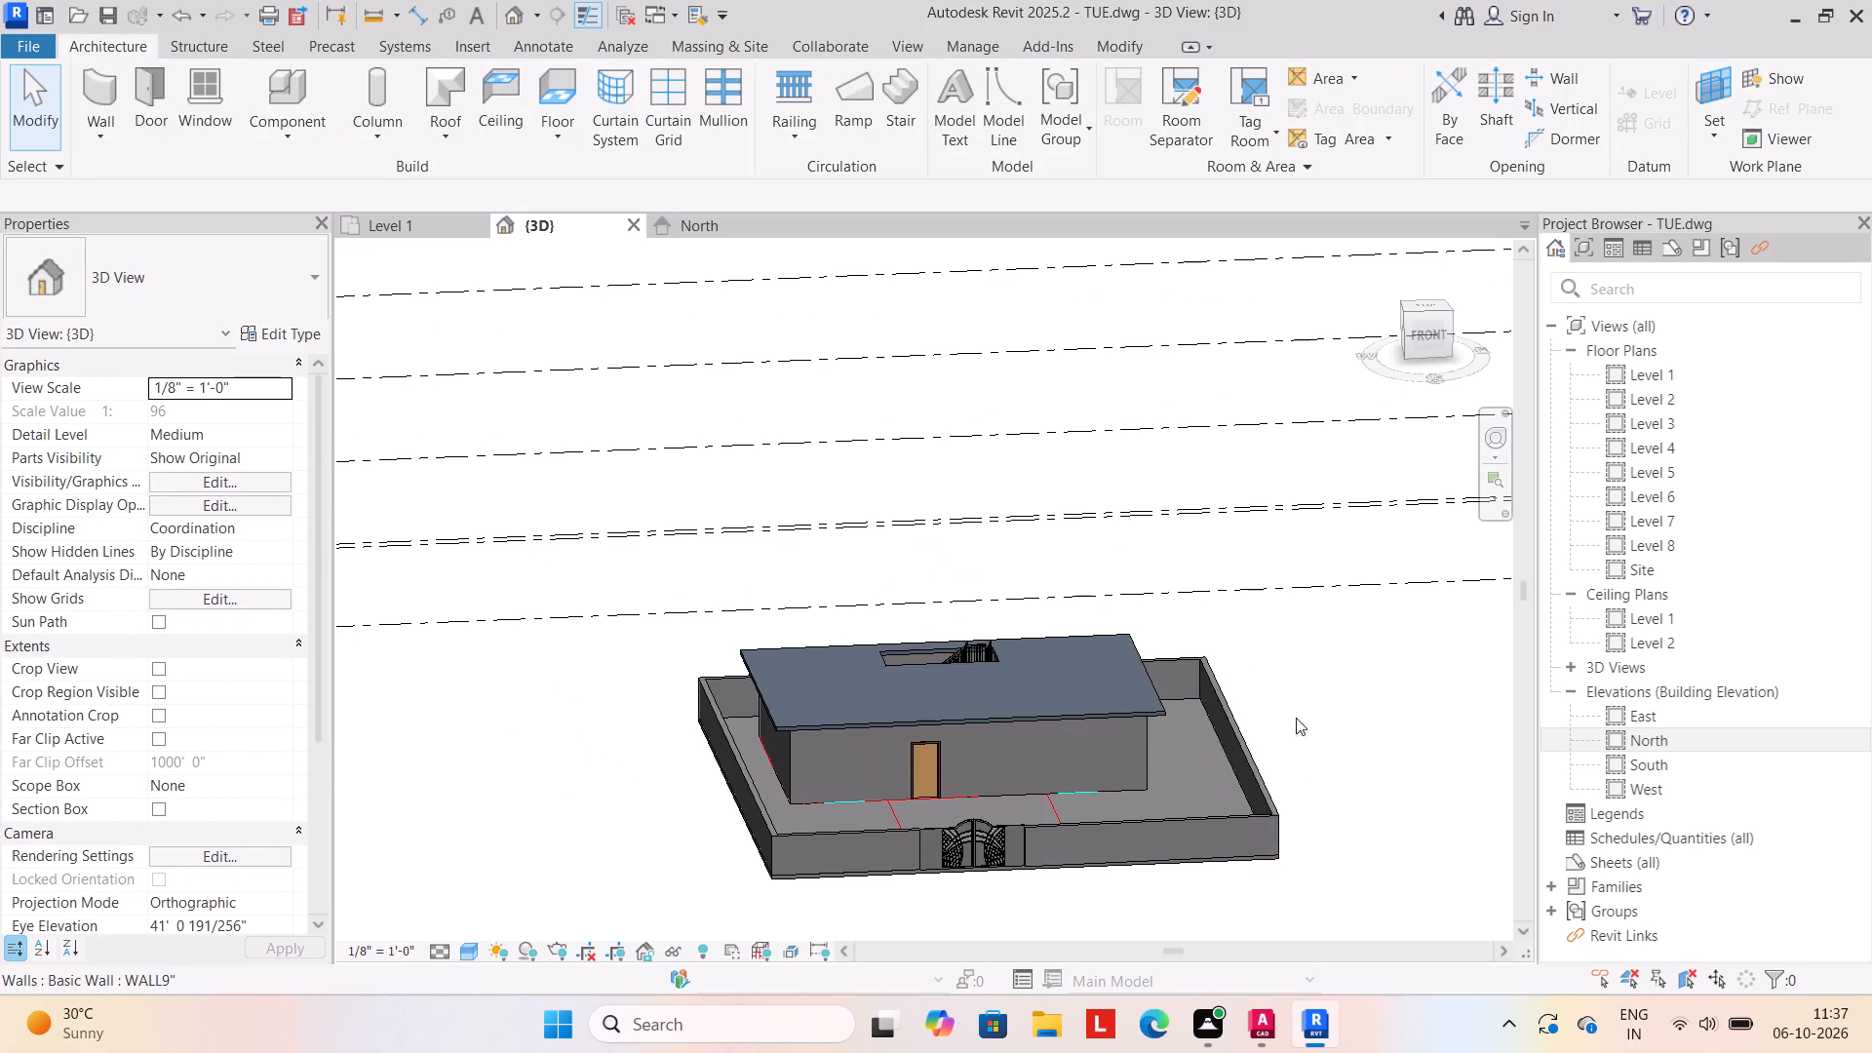
middle_click_drag(1183, 797, 1295, 706)
scroll(1057, 766, "up", 4)
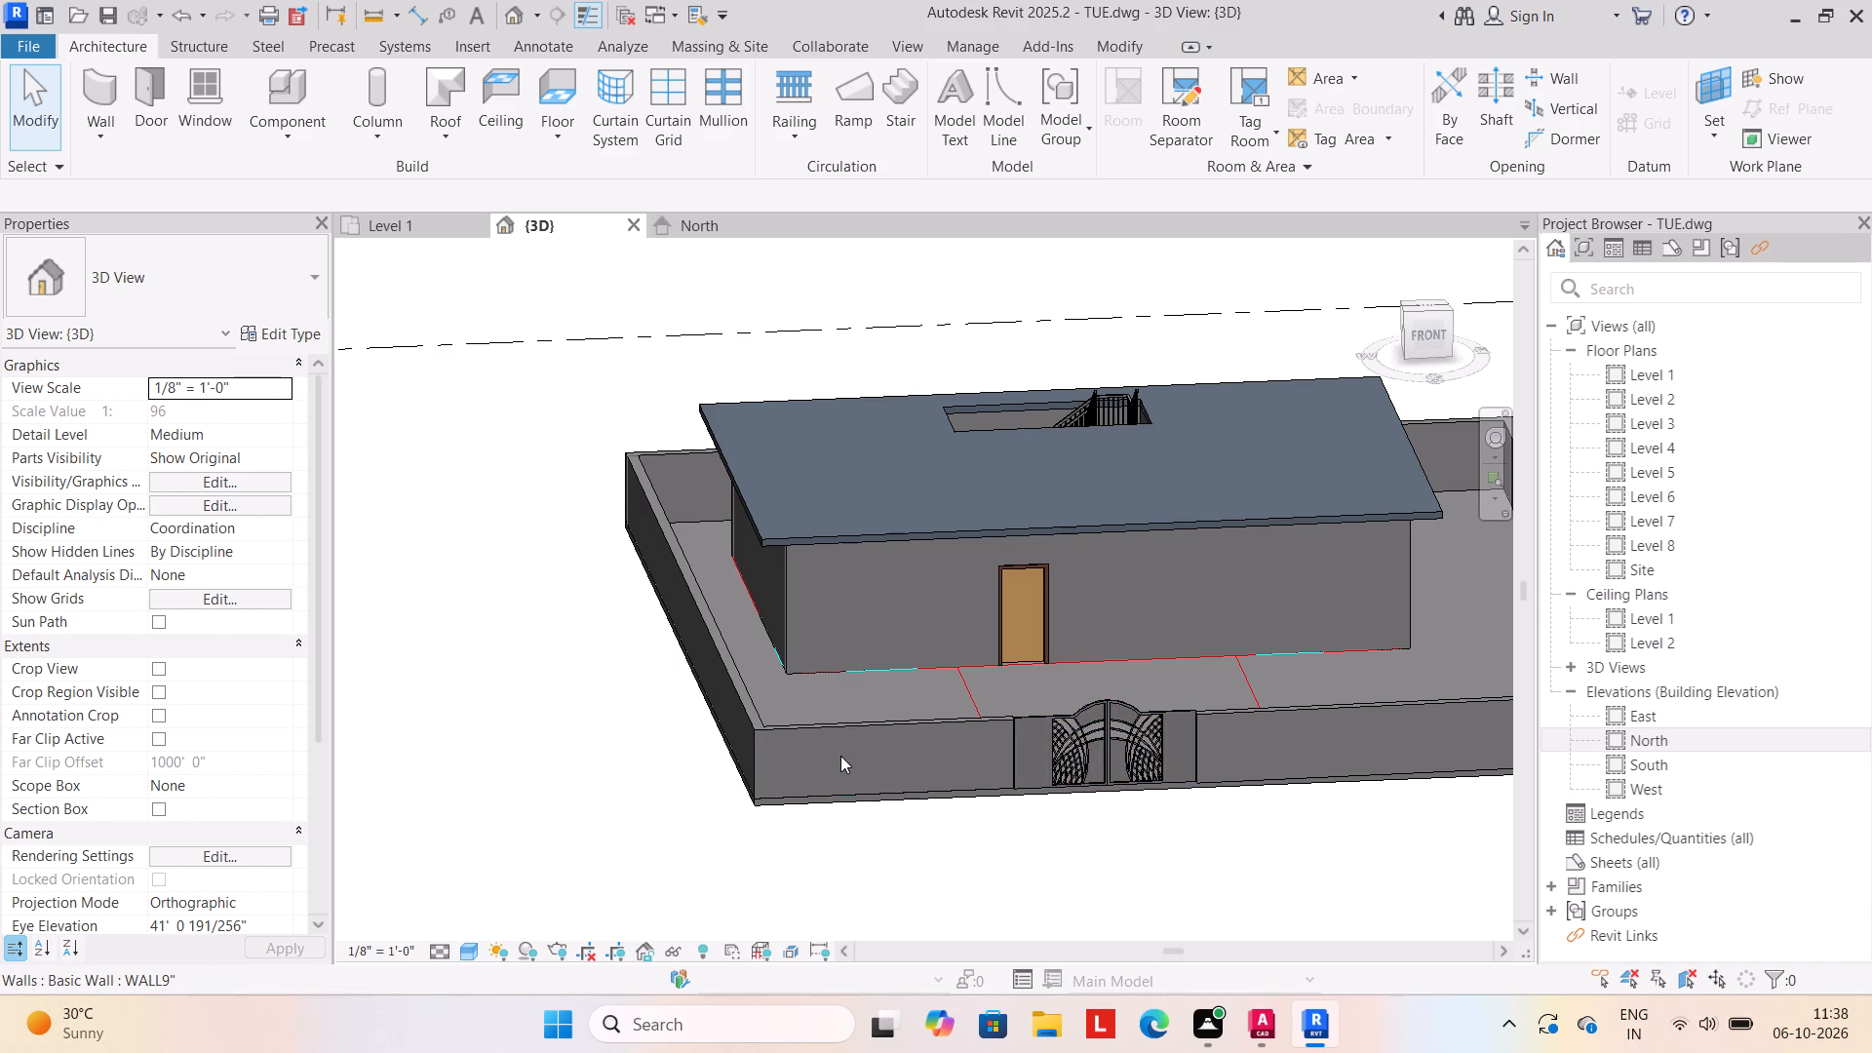
left_click(867, 789)
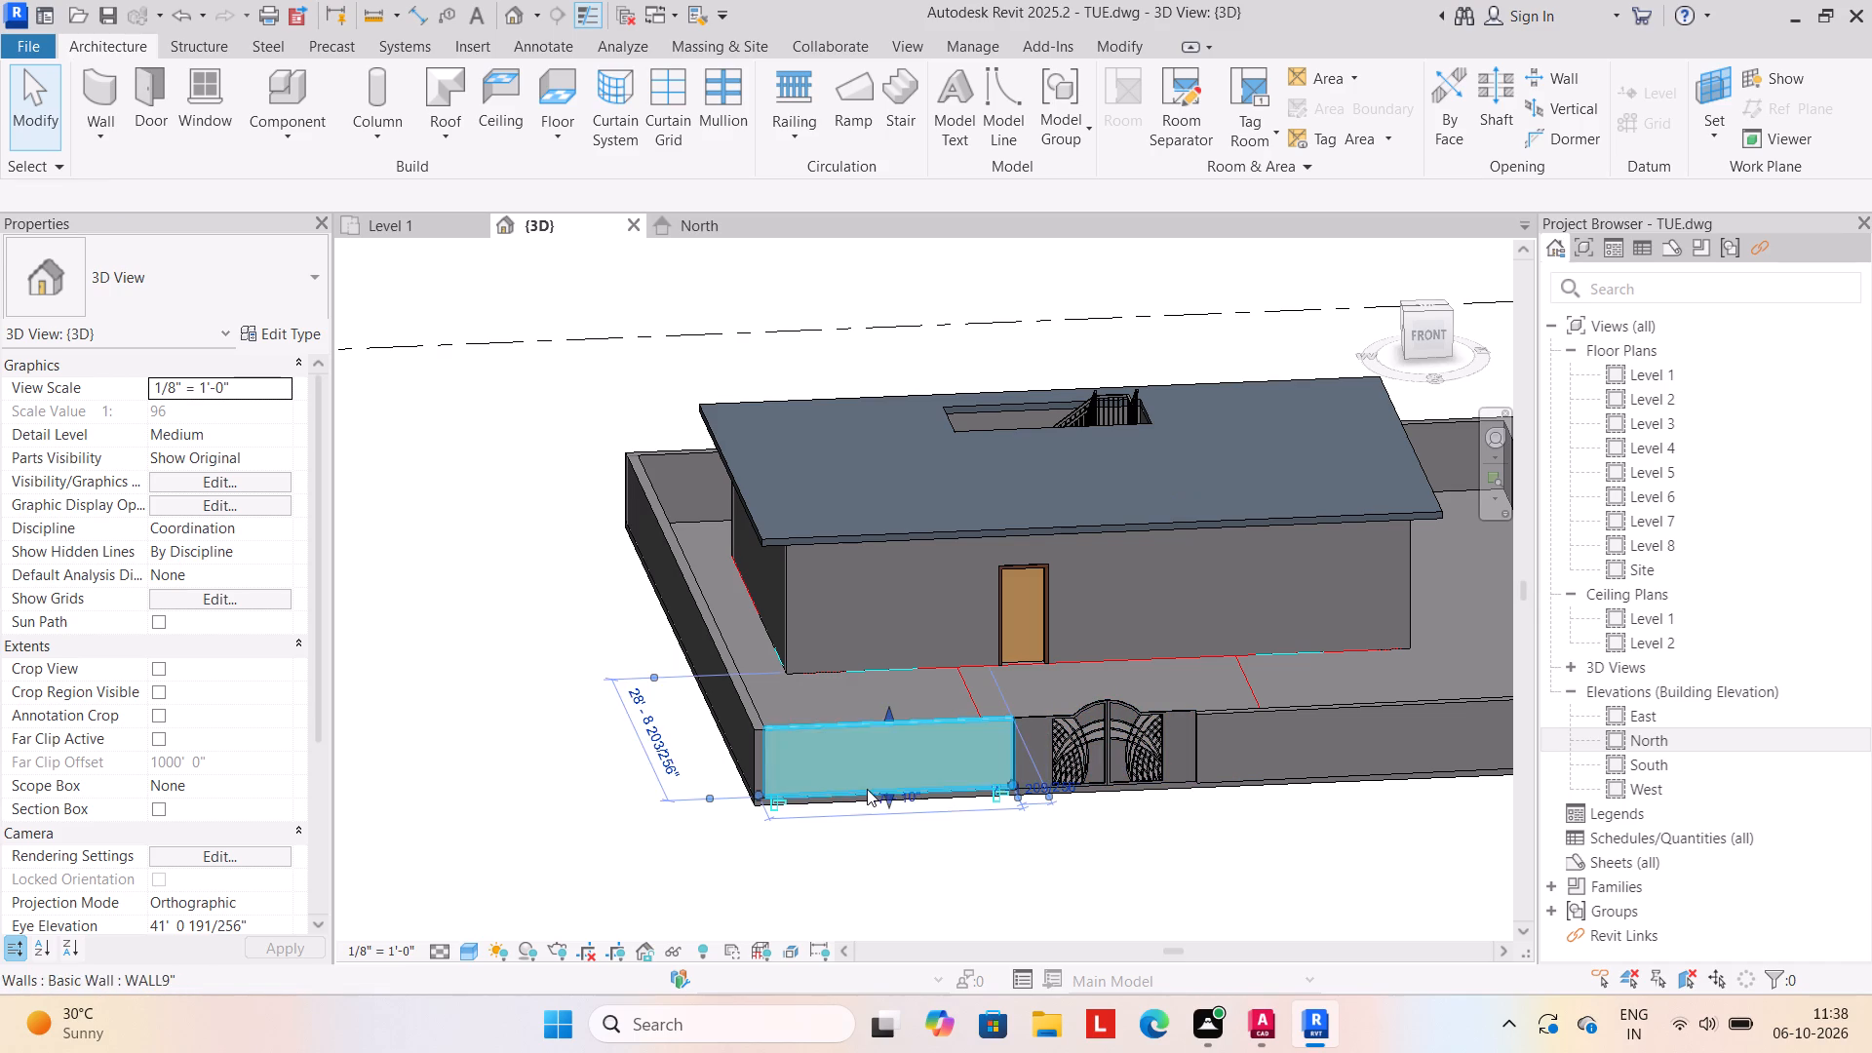
left_click(894, 879)
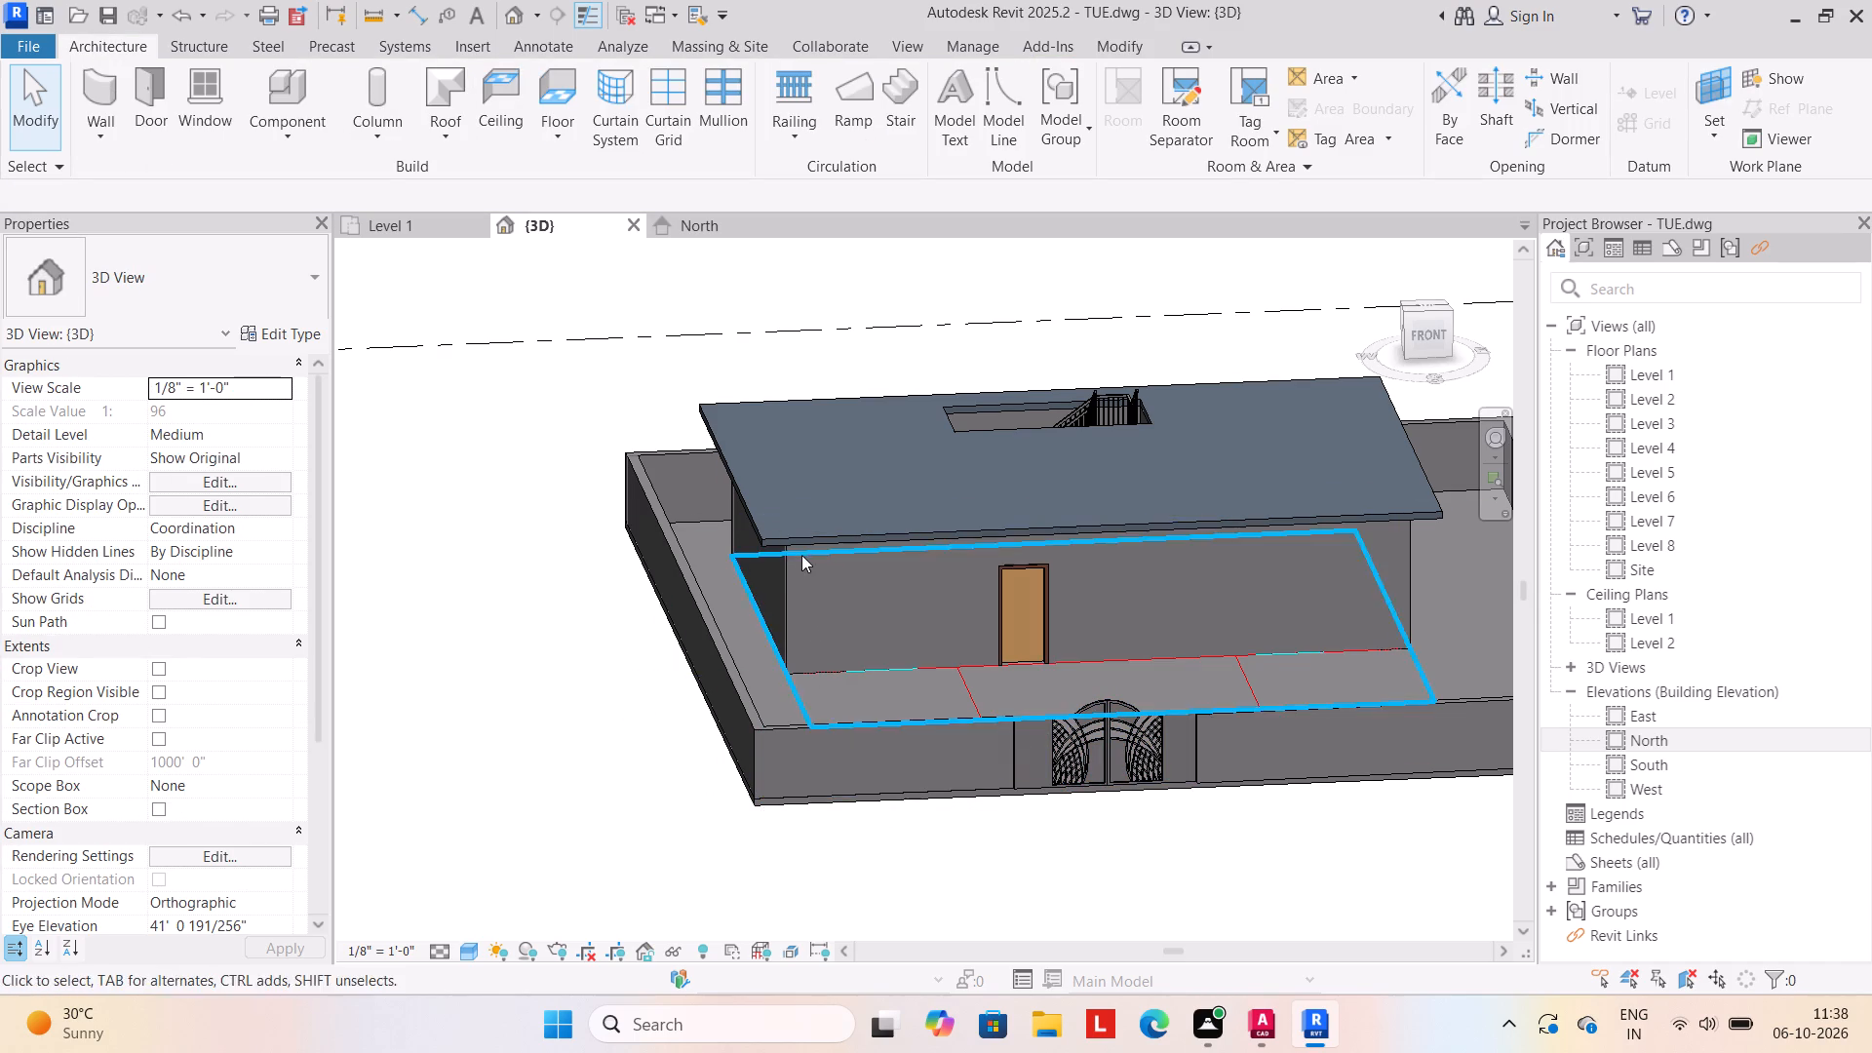
left_click(801, 532)
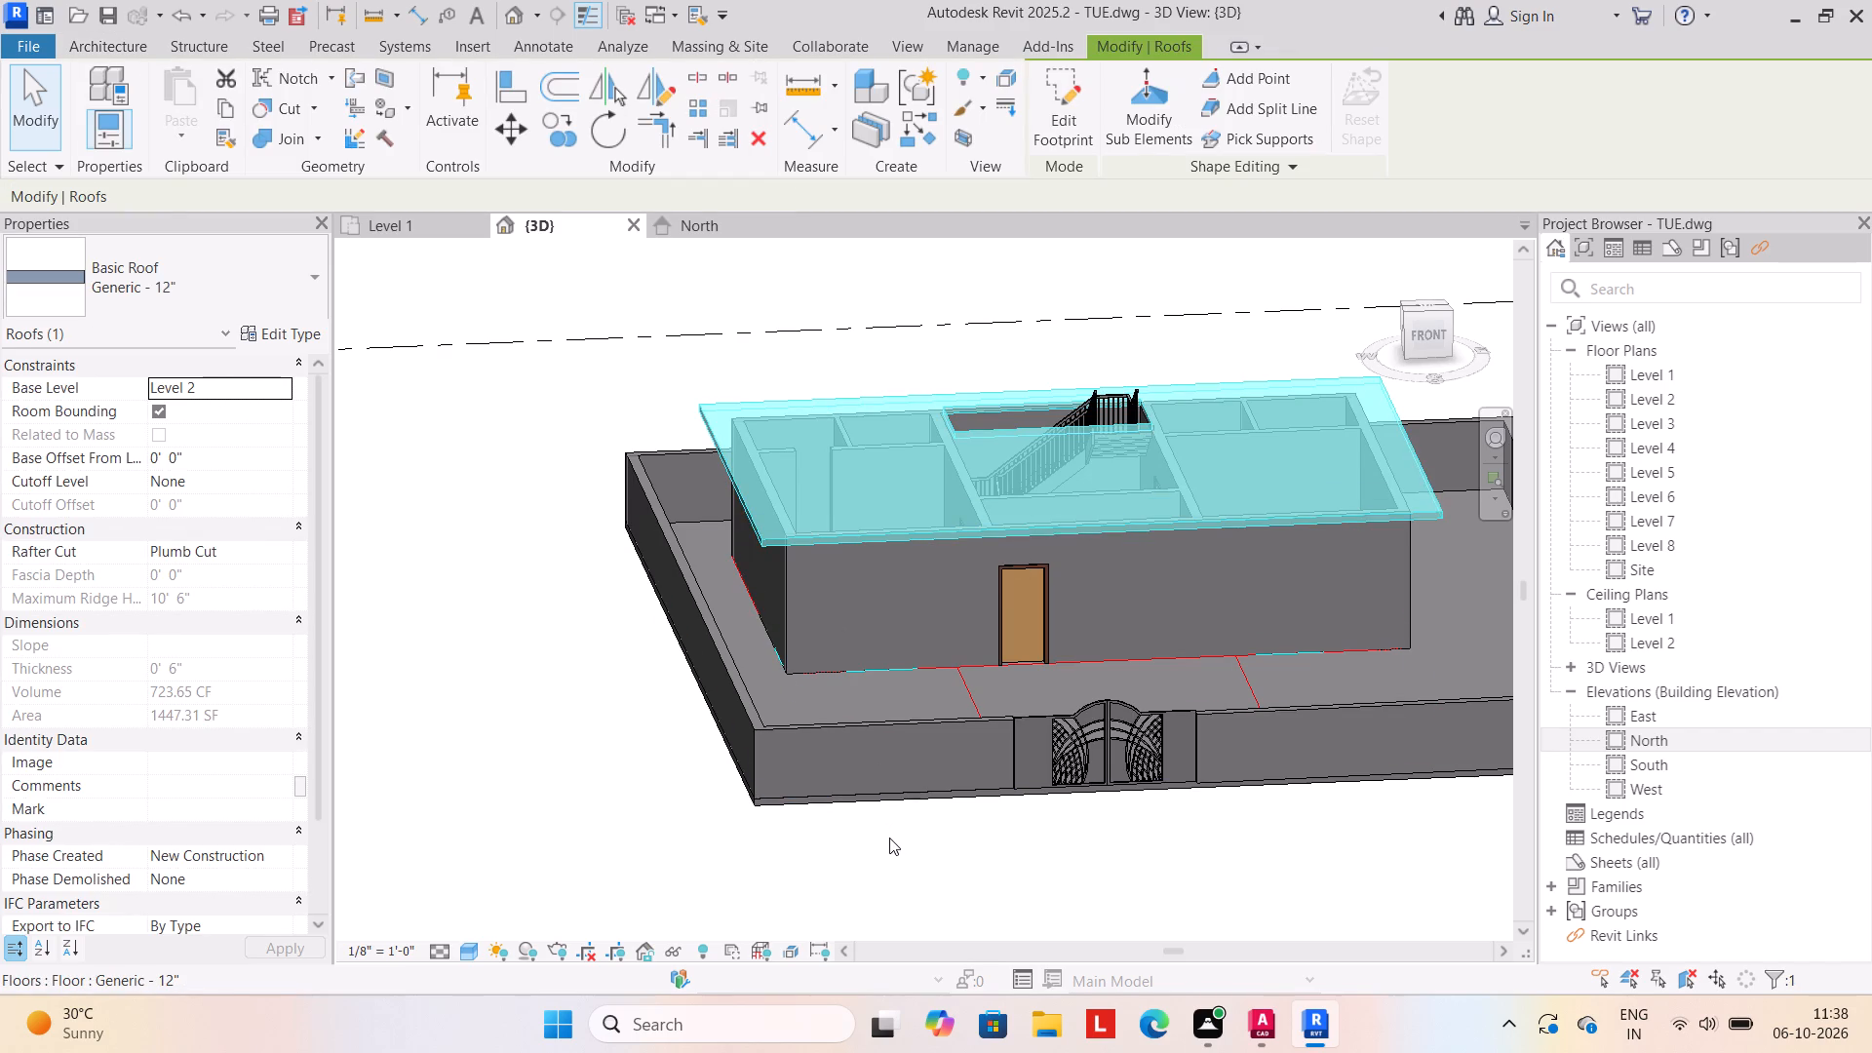
left_click(889, 838)
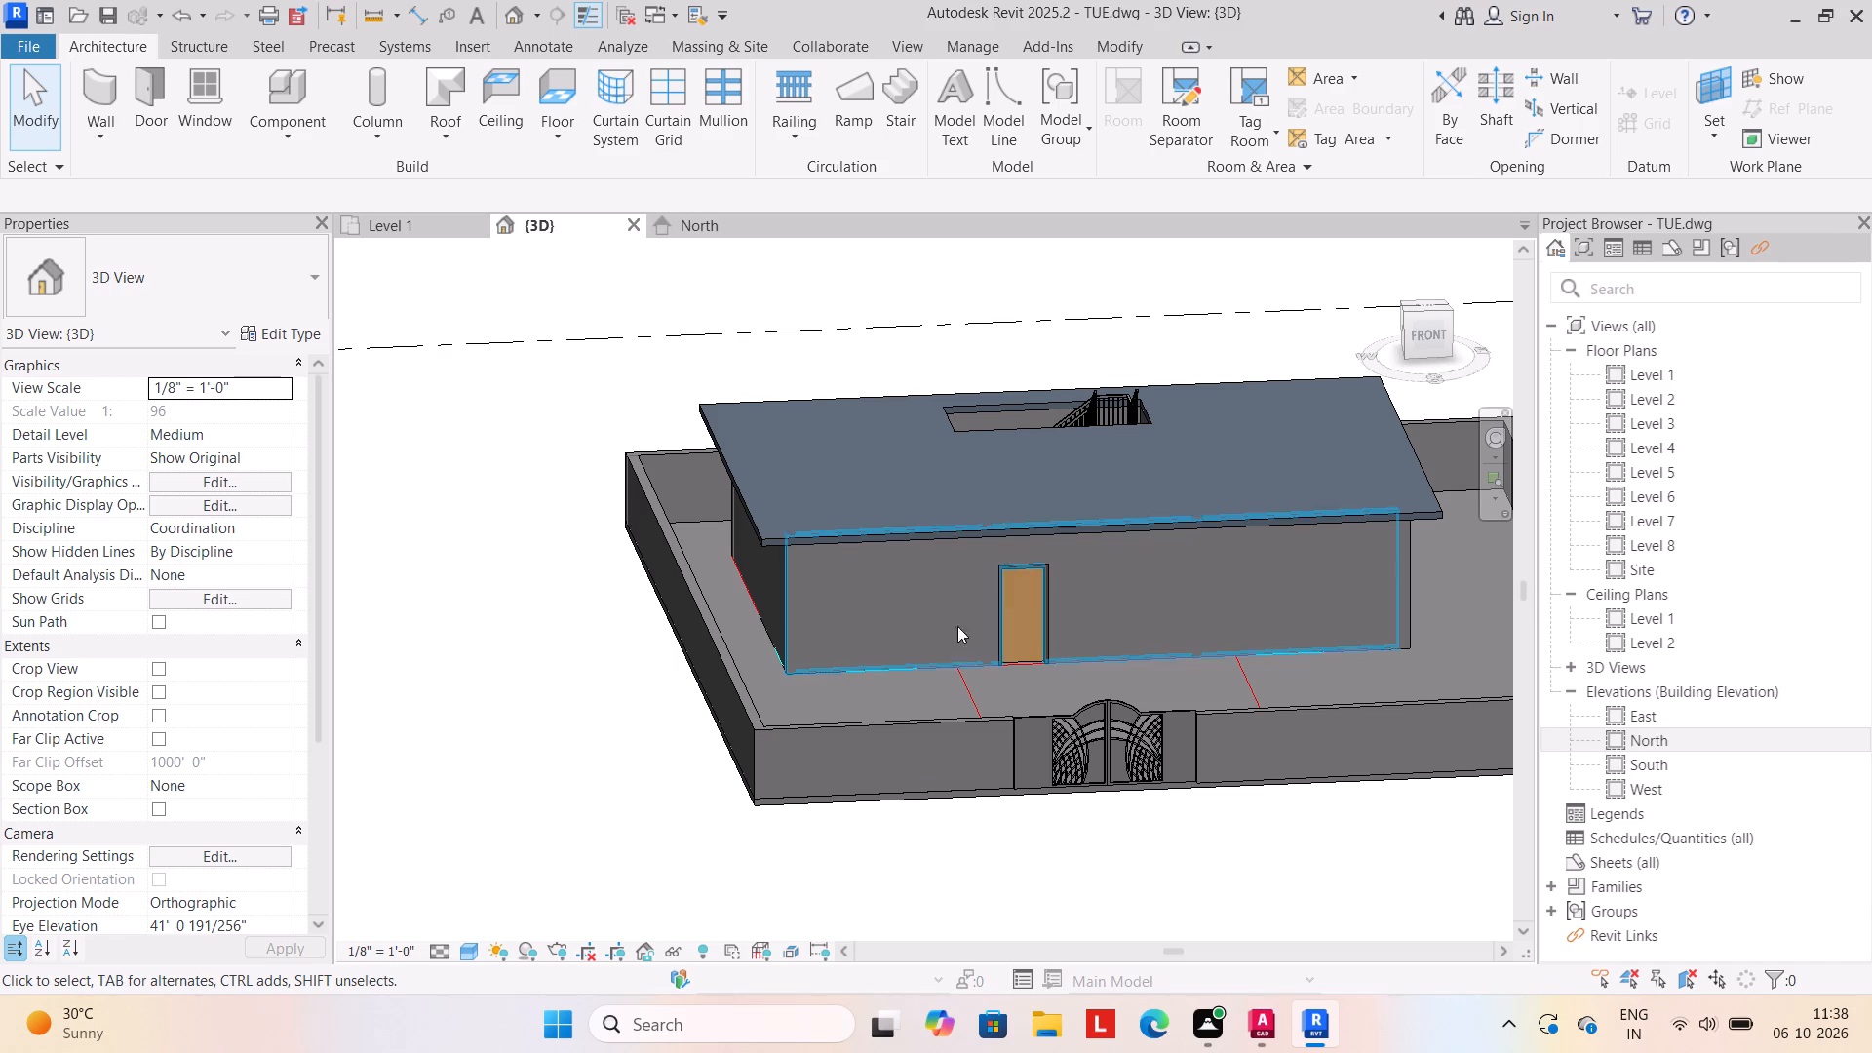
Nudge the Single-Flush 36" x 84" front door about 10" west along the house's front wall.
left_click(994, 615)
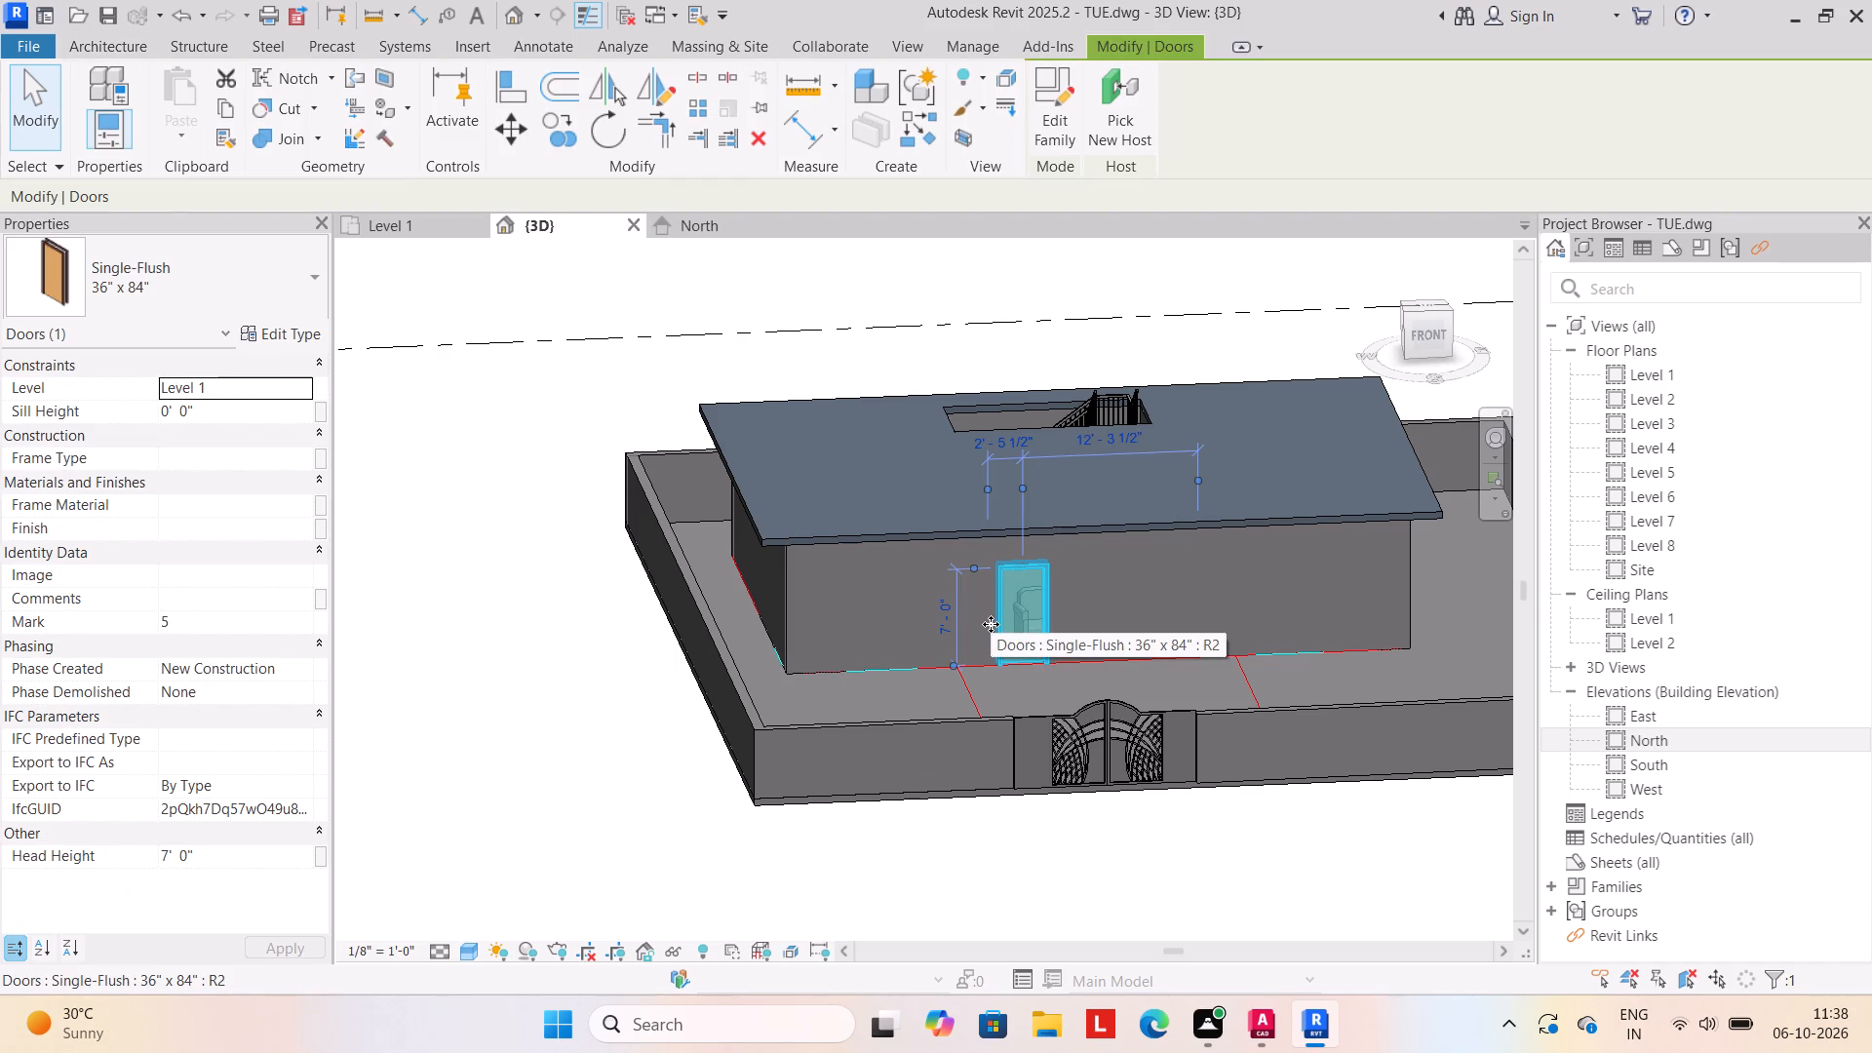
key("Left")
key("Left")
key("Left")
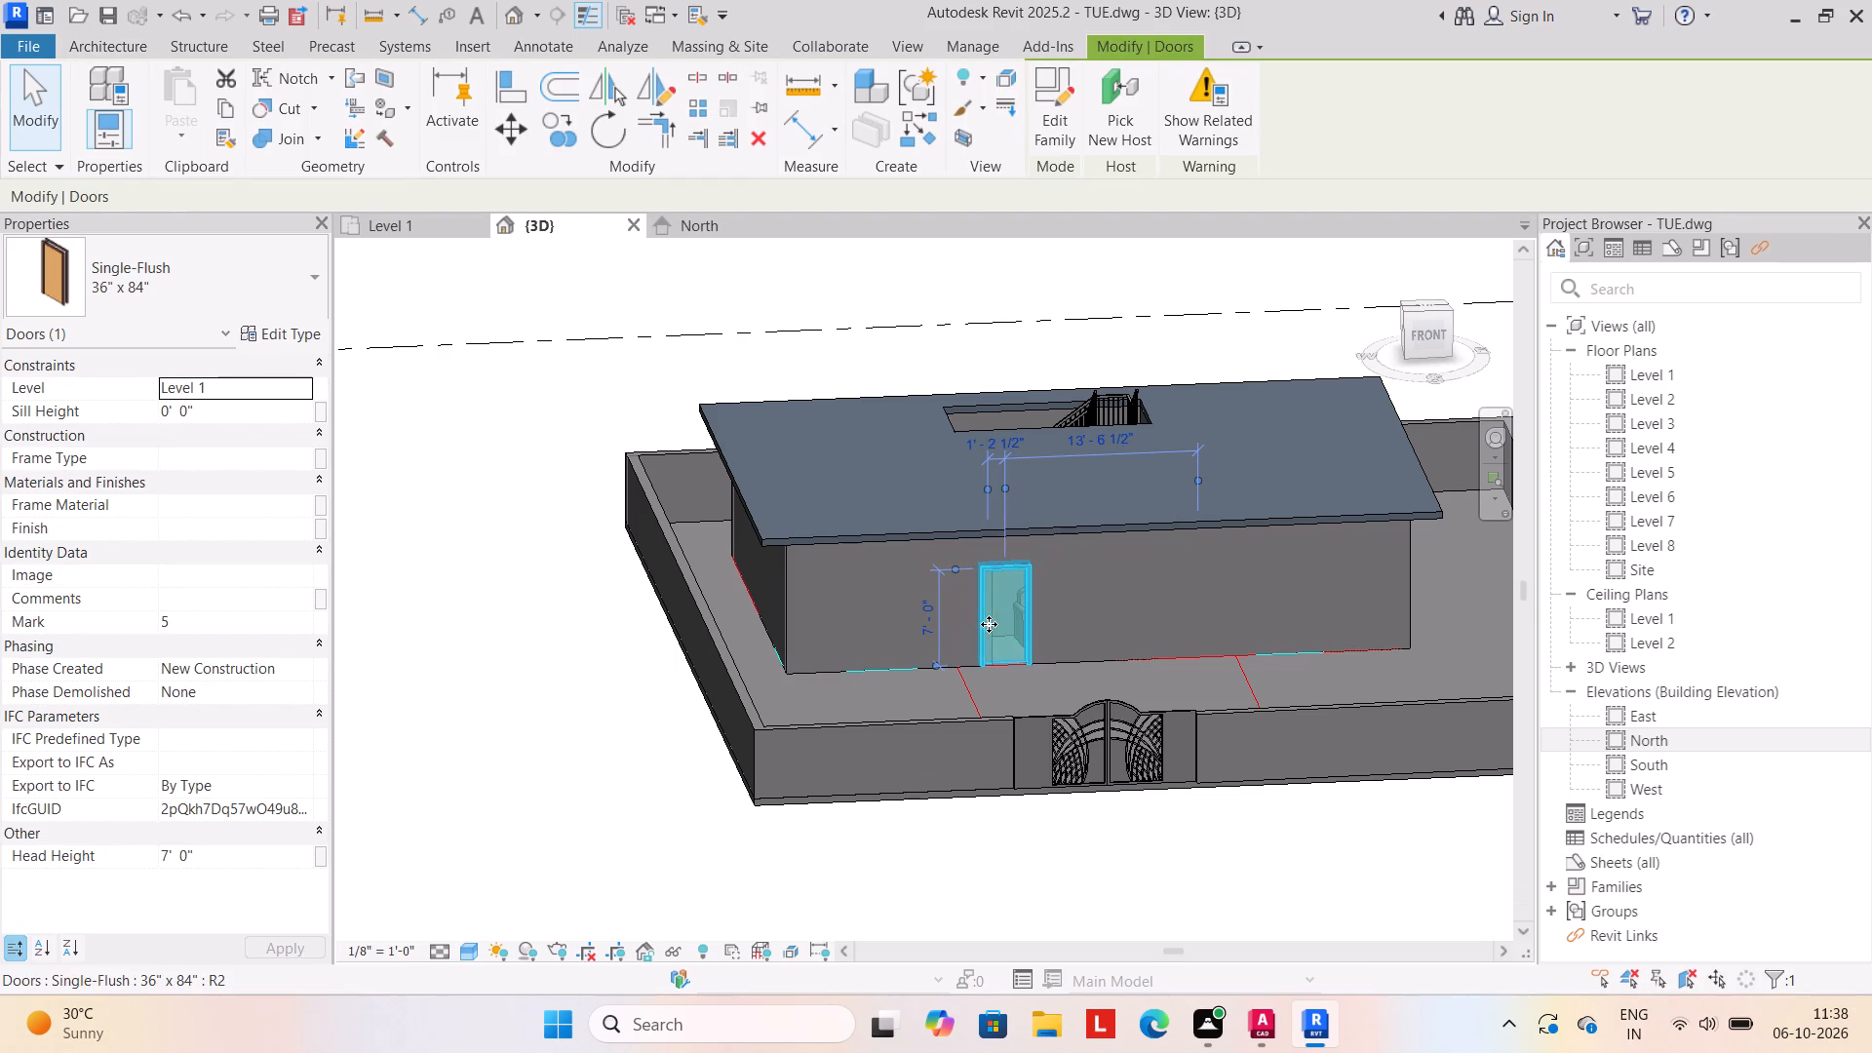
key("Right")
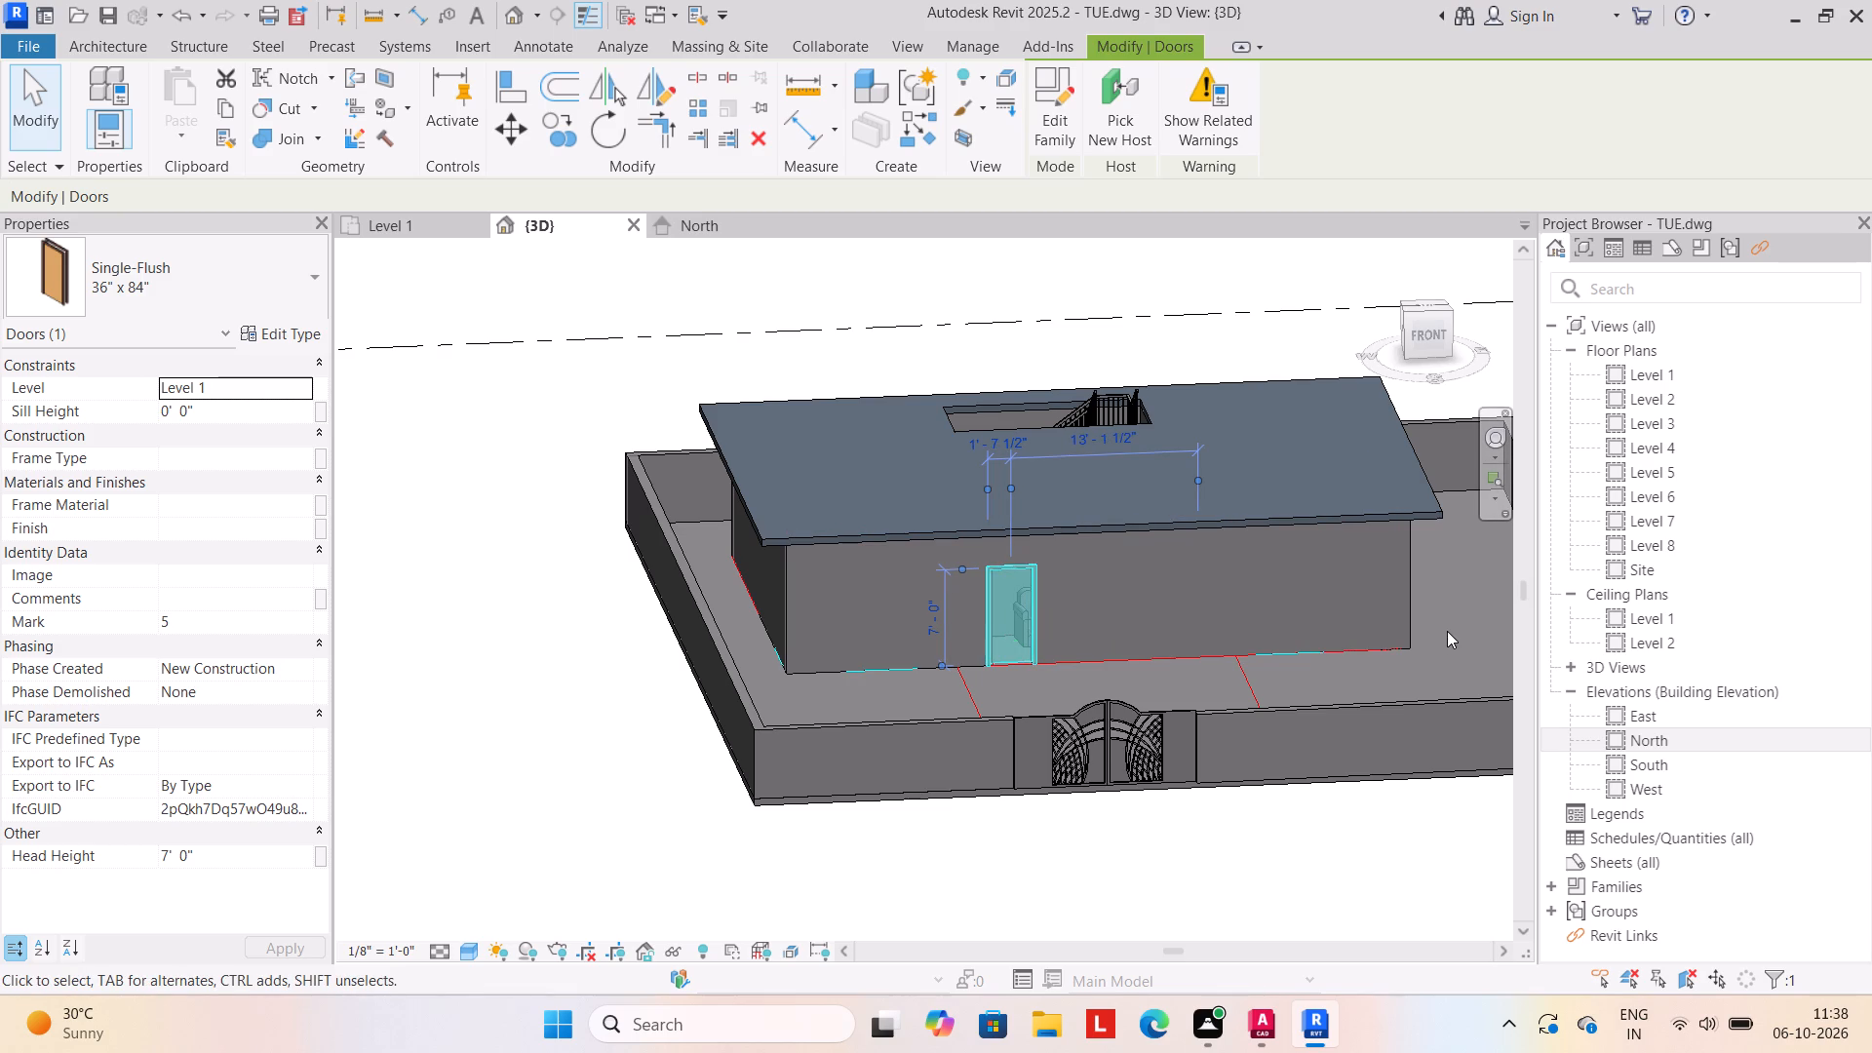
left_click(1369, 871)
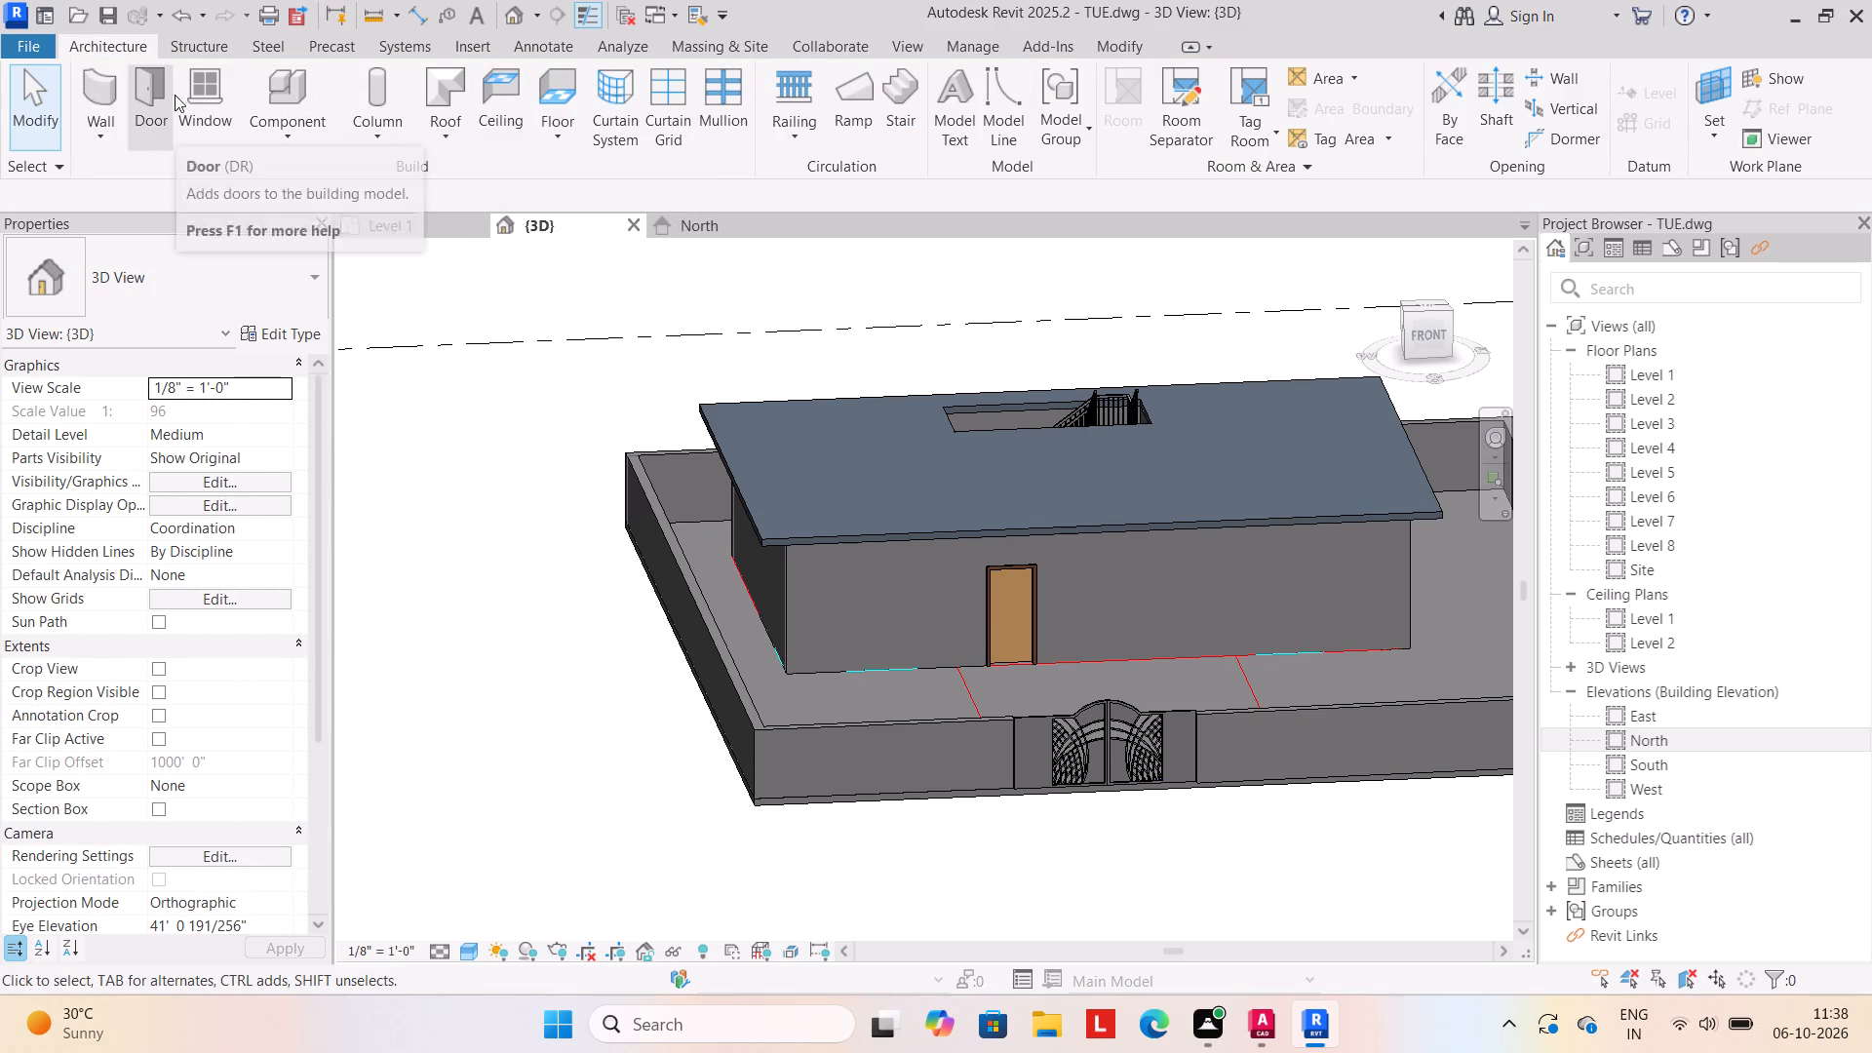
Place a Window-Casement-Double 34" x 36" on the front wall west of the door, about 8' 3 1/2" from the west corner.
left_click(196, 78)
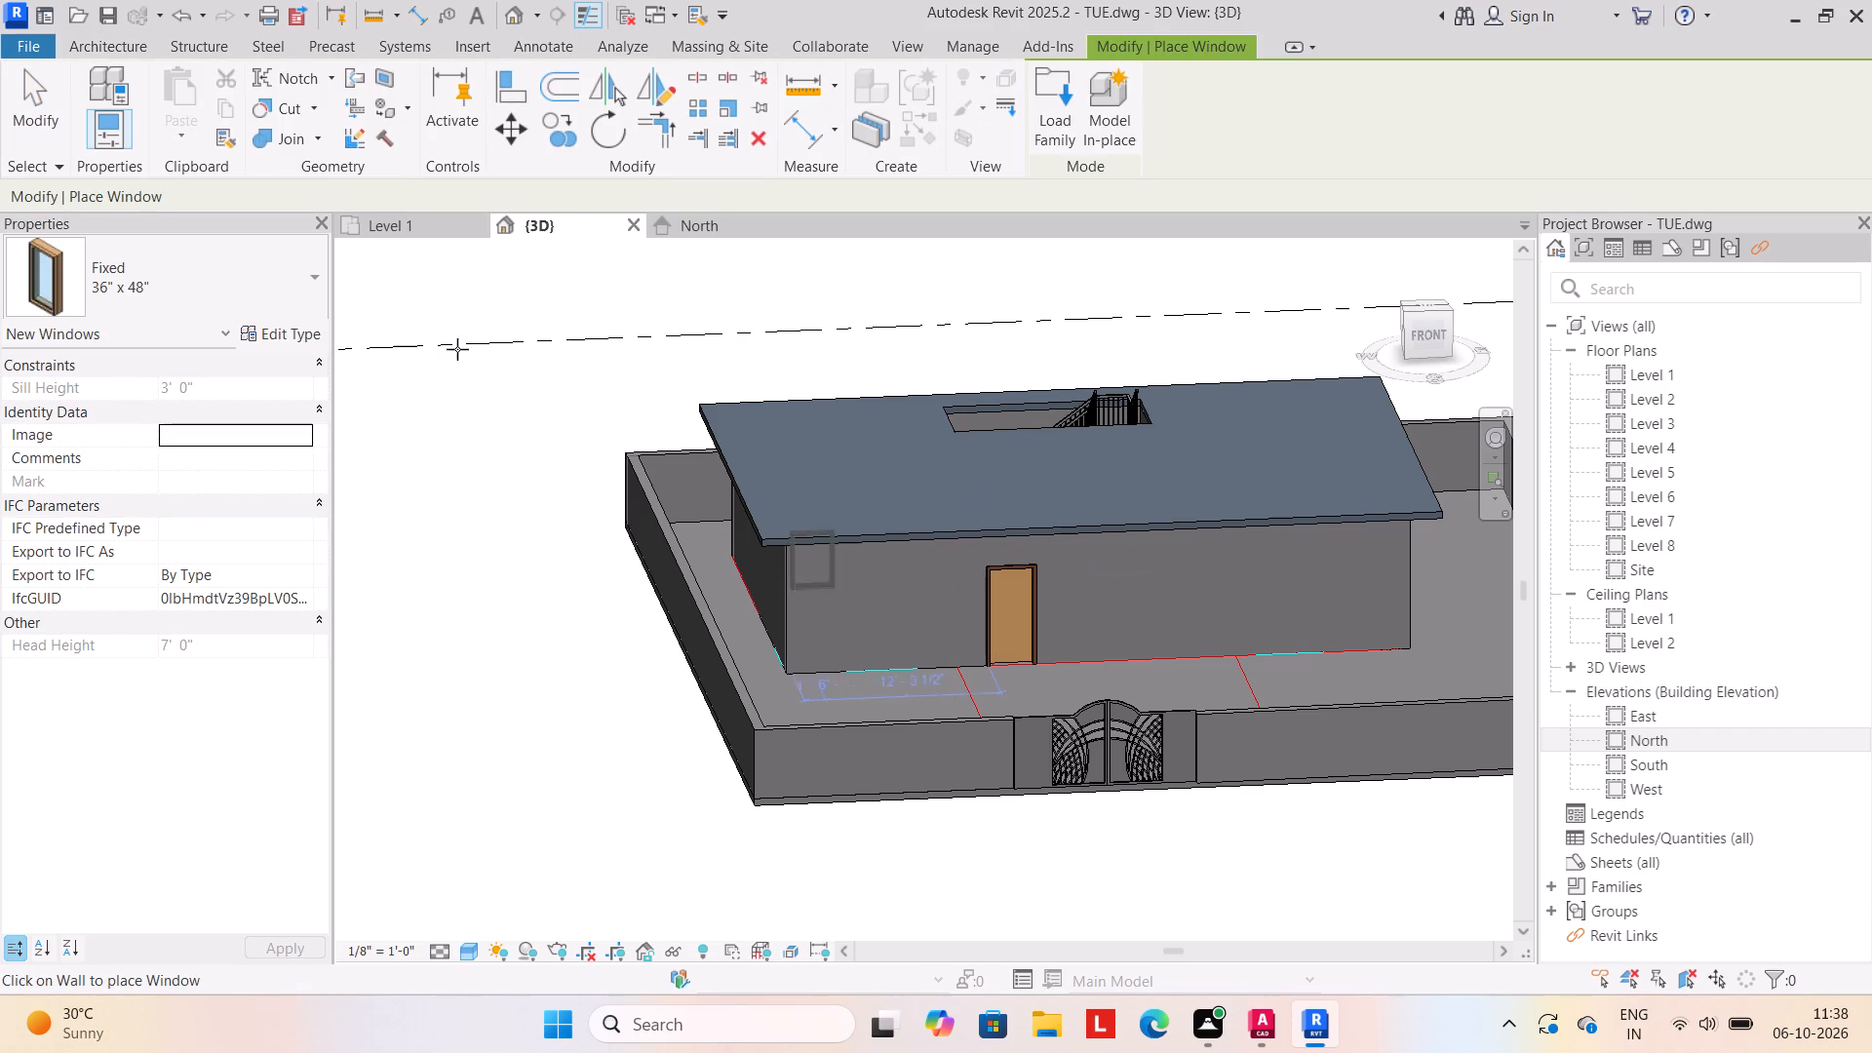
left_click(310, 271)
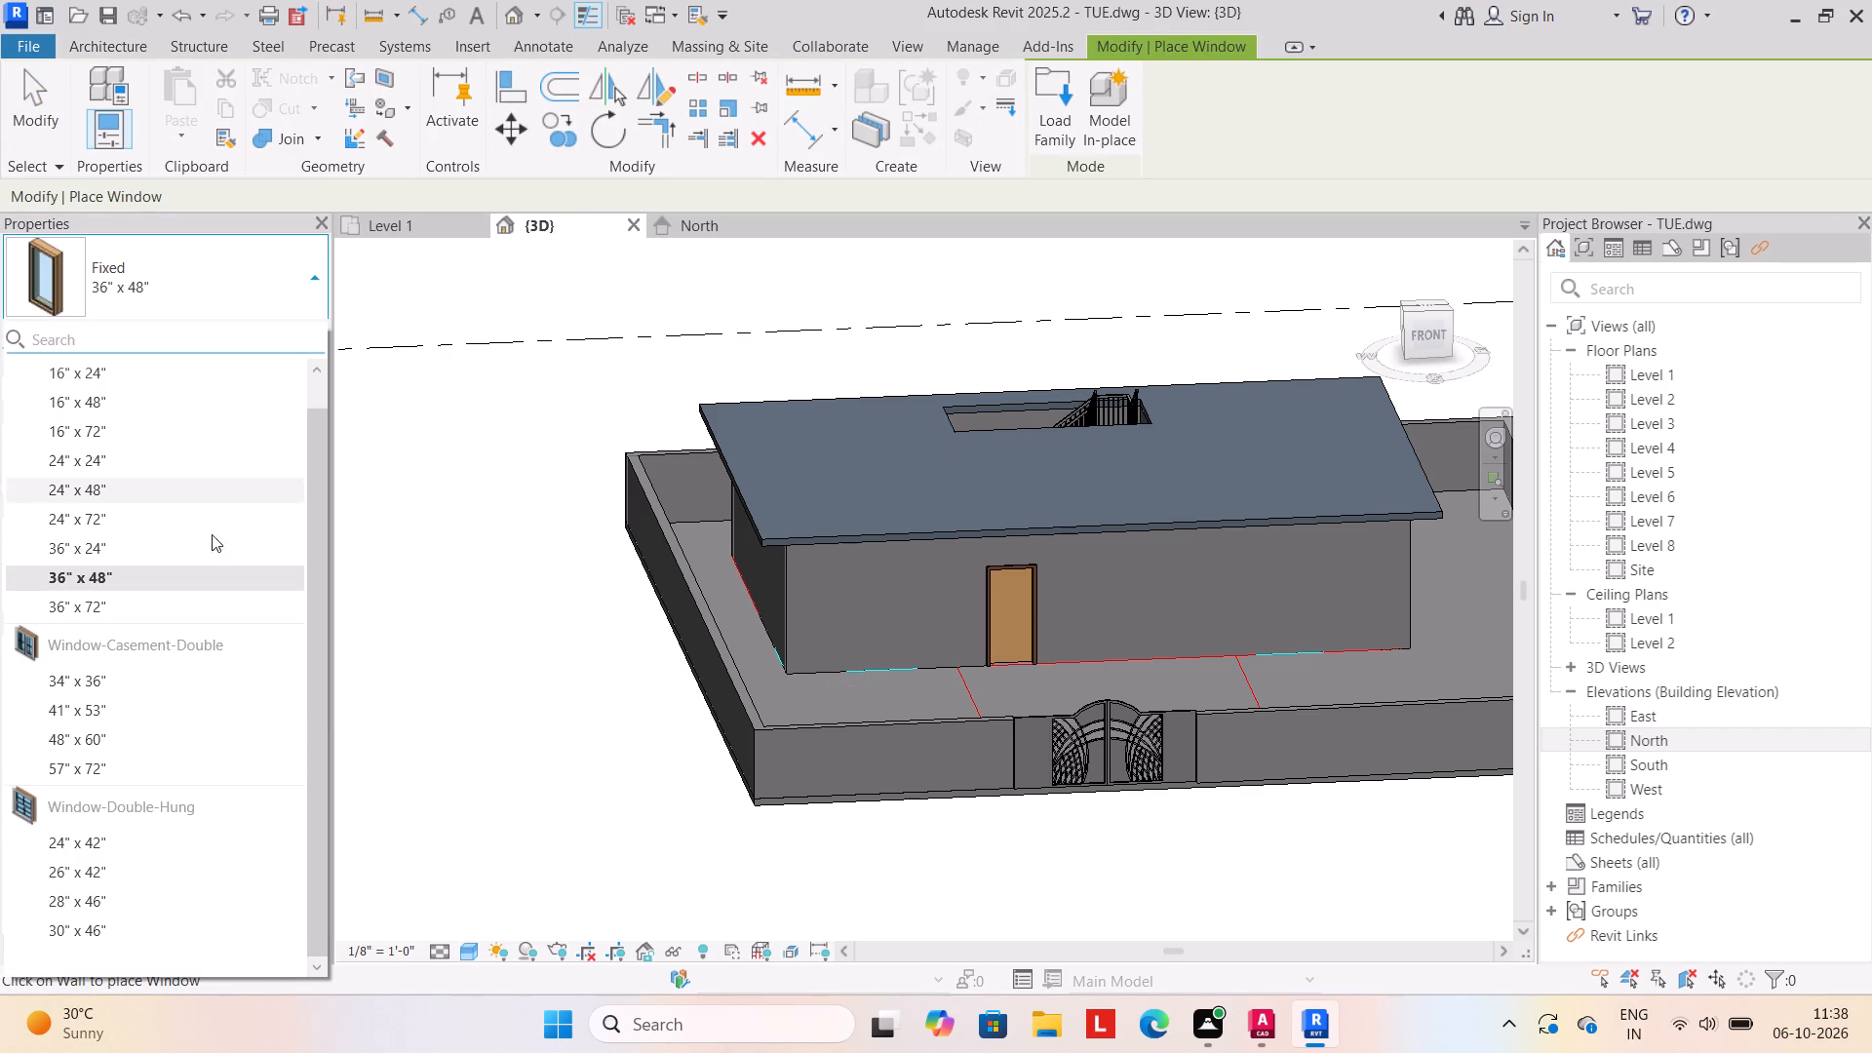
left_click(163, 688)
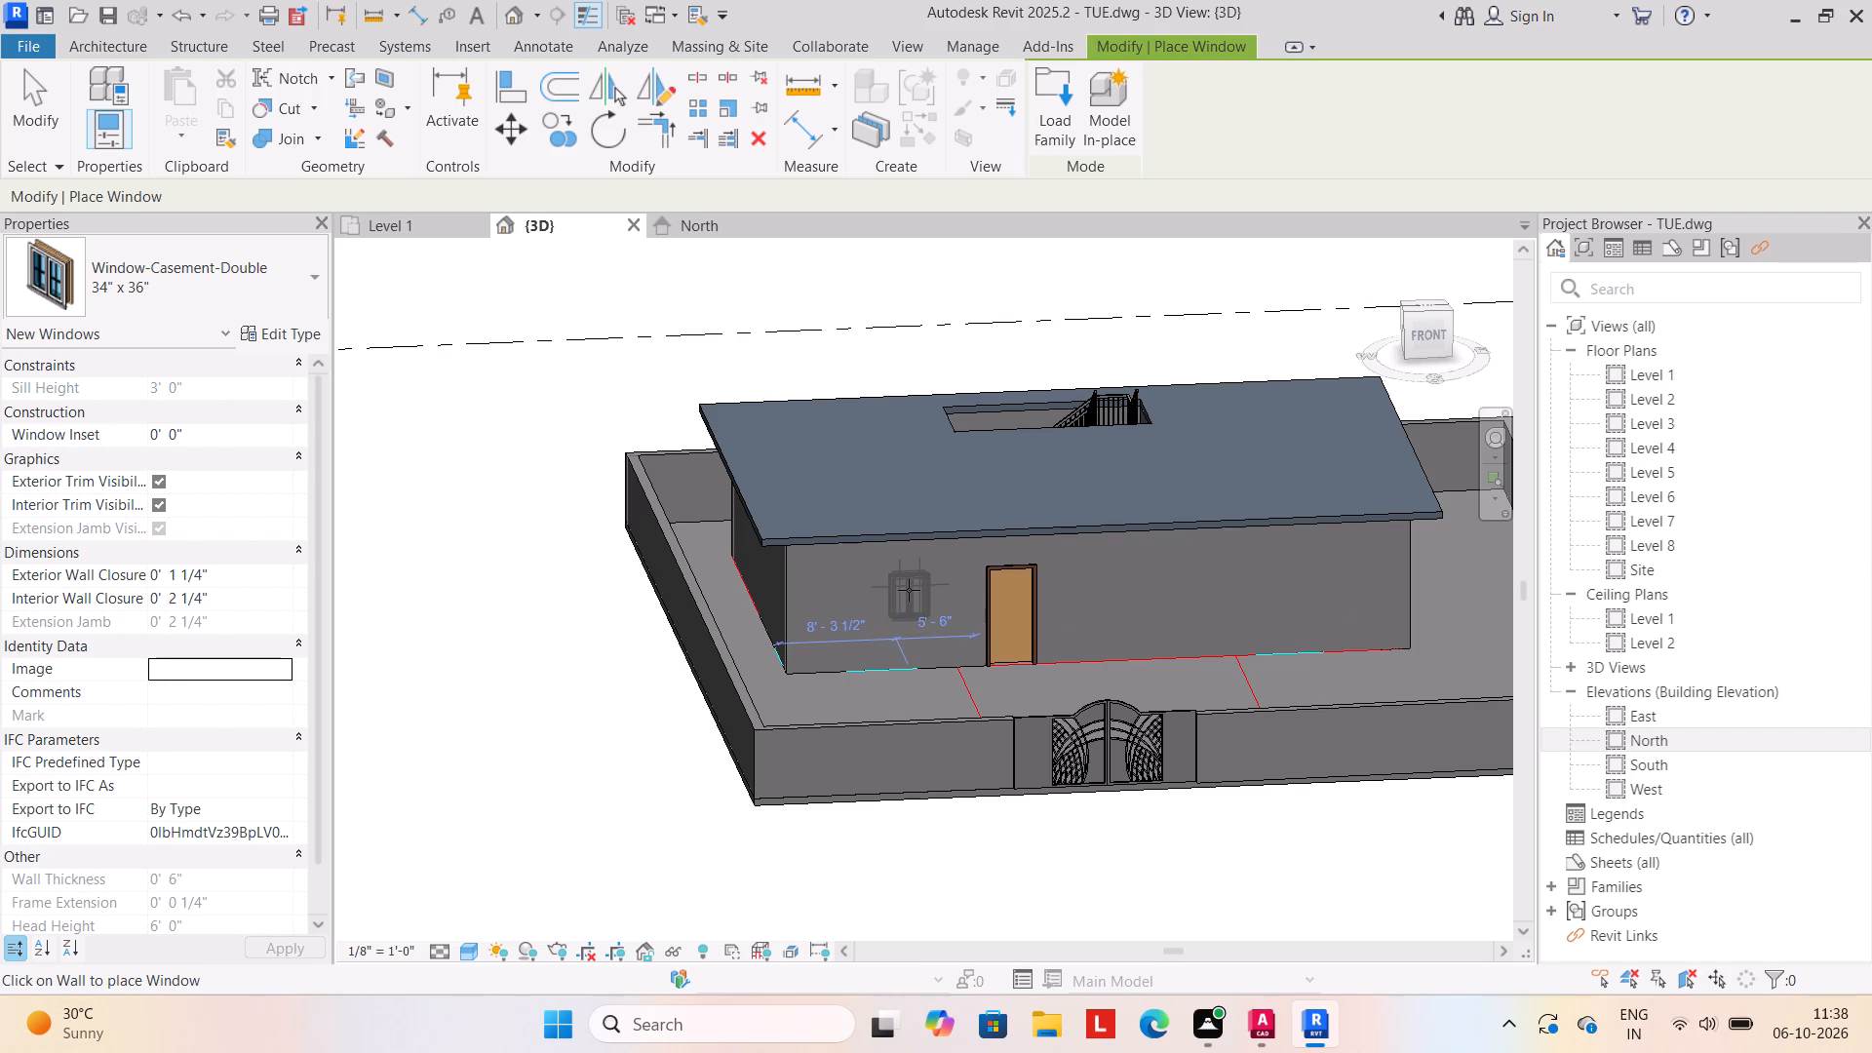
left_click(909, 590)
key("Escape")
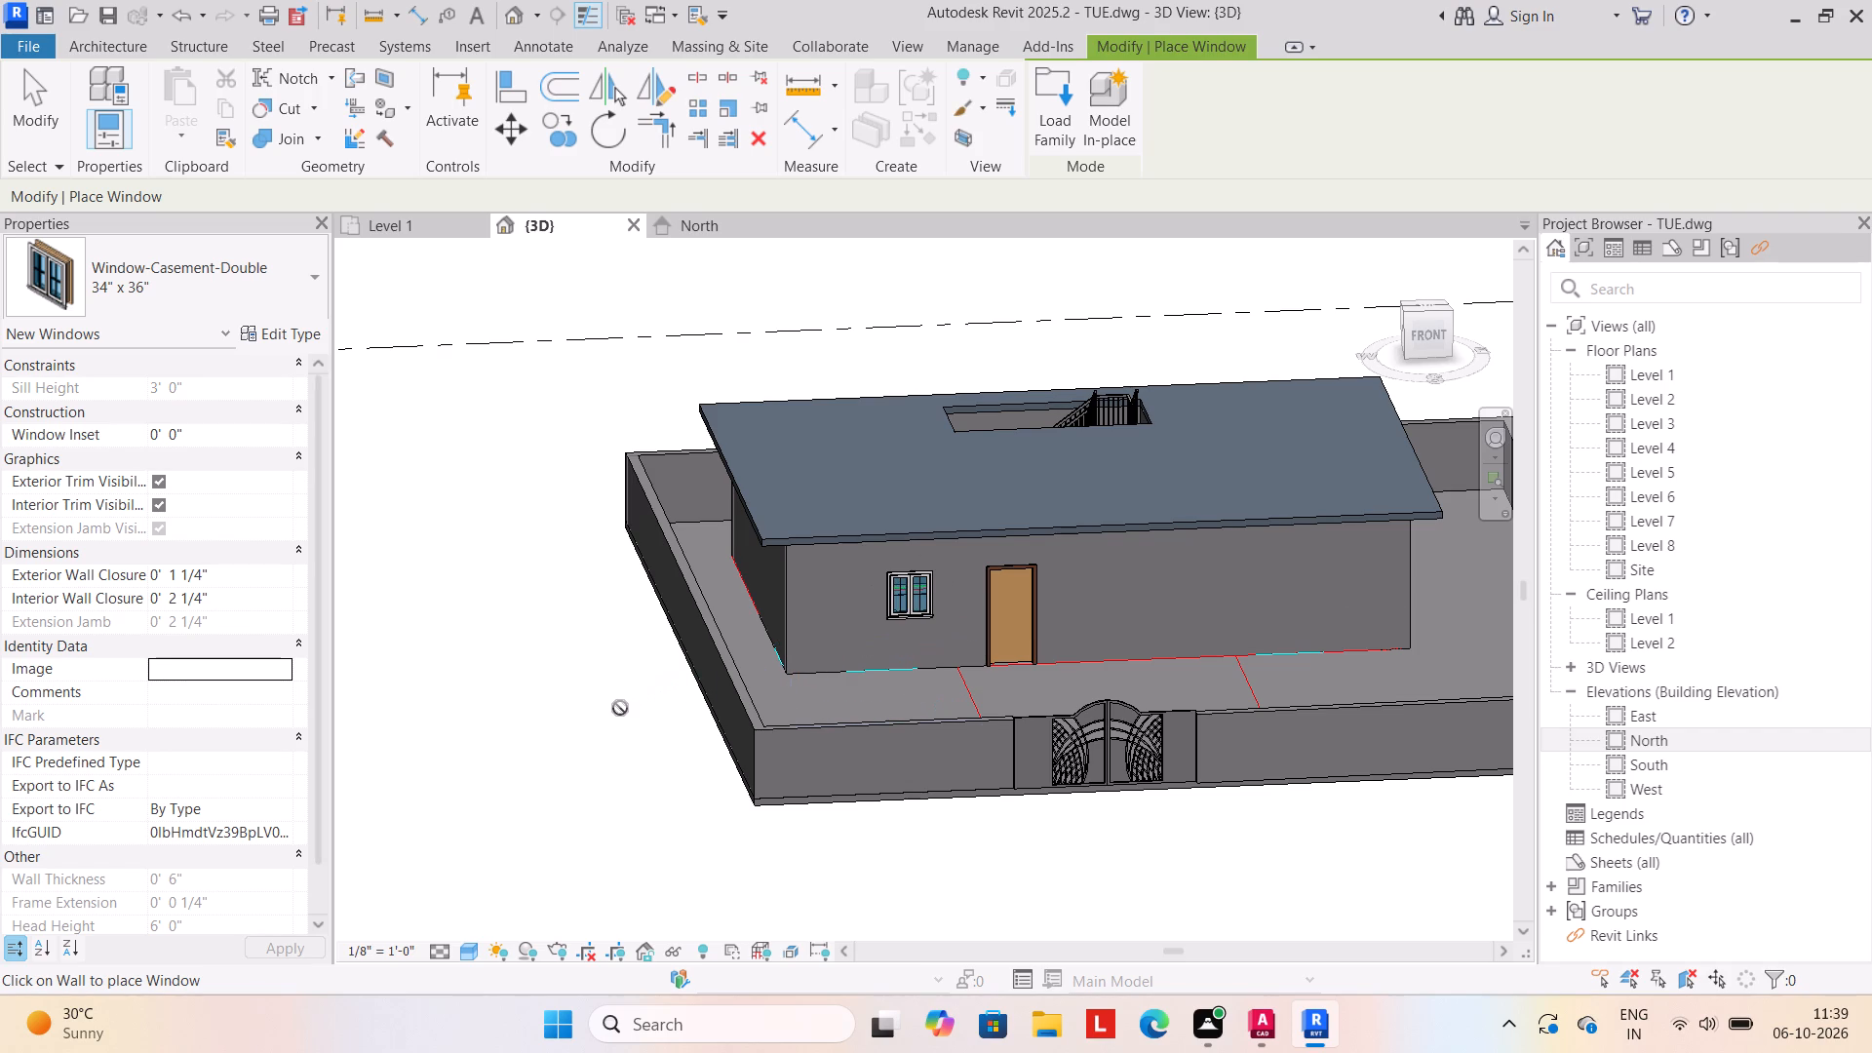
key("Escape")
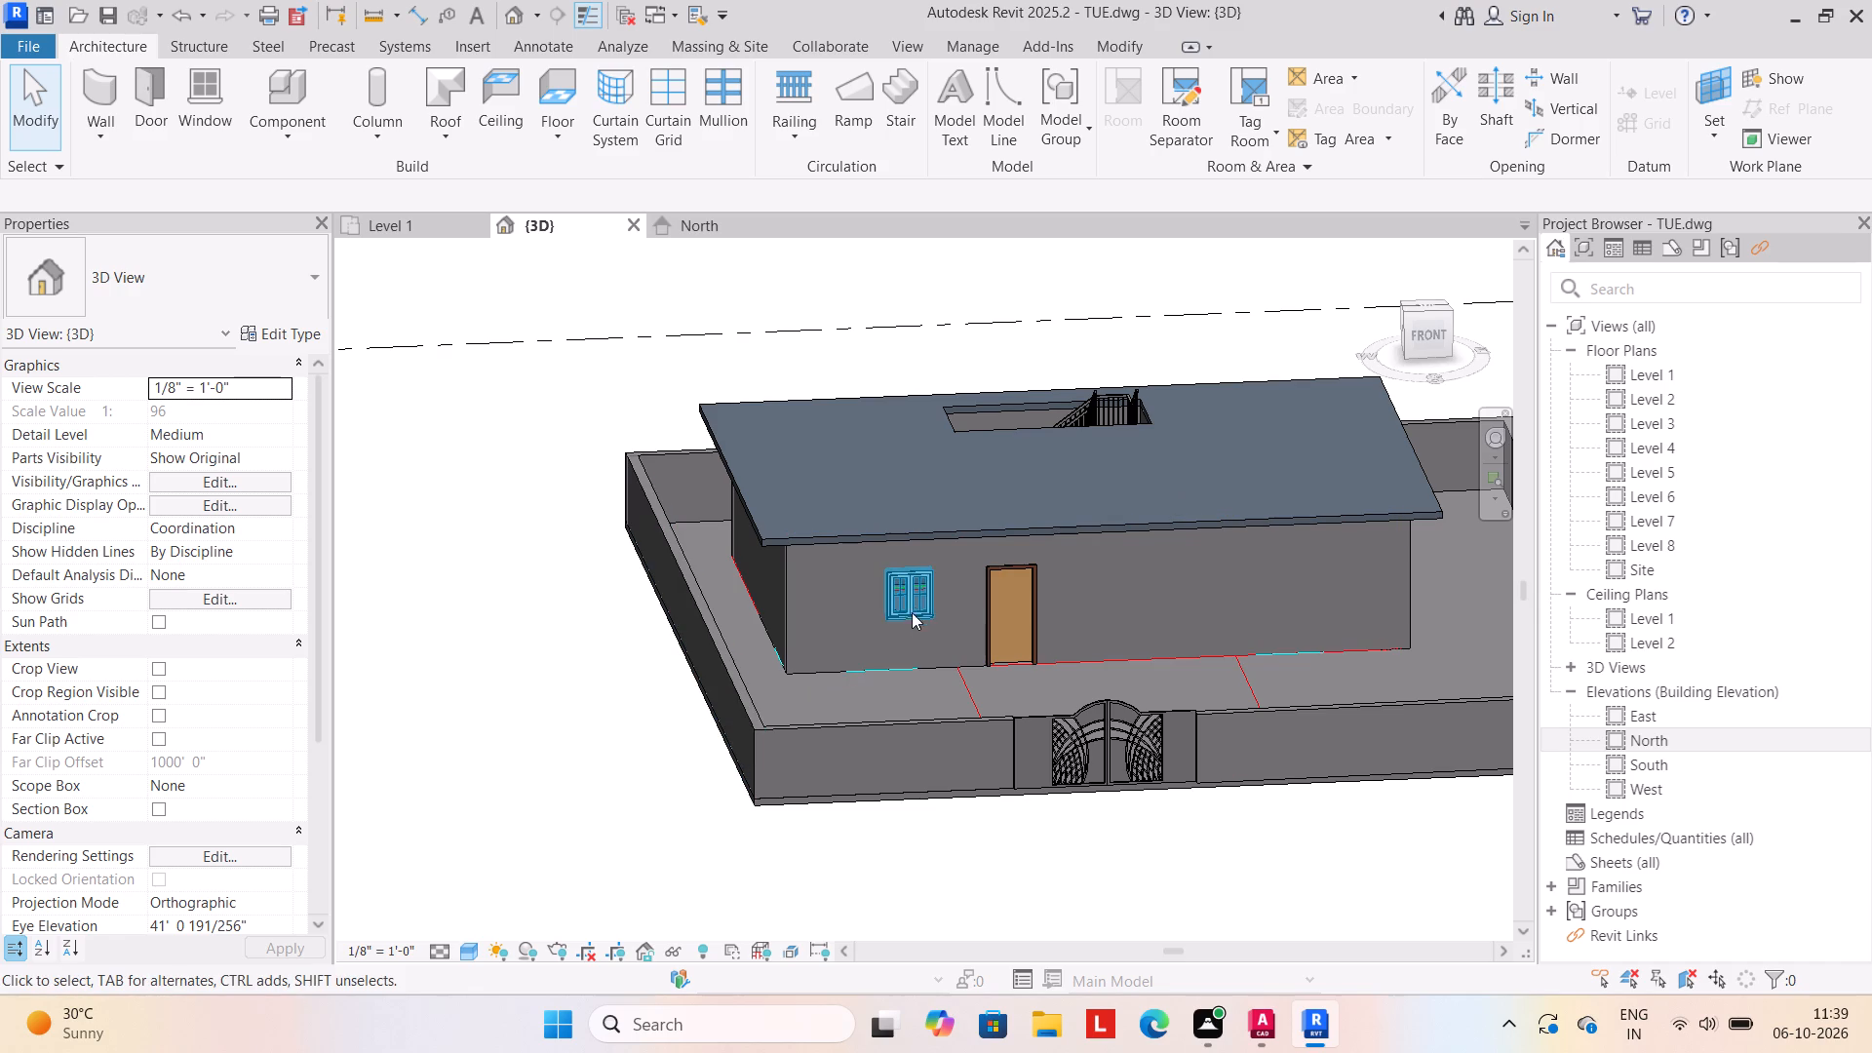
Nudge the casement window beside the front door slightly downward on the wall.
left_click(918, 601)
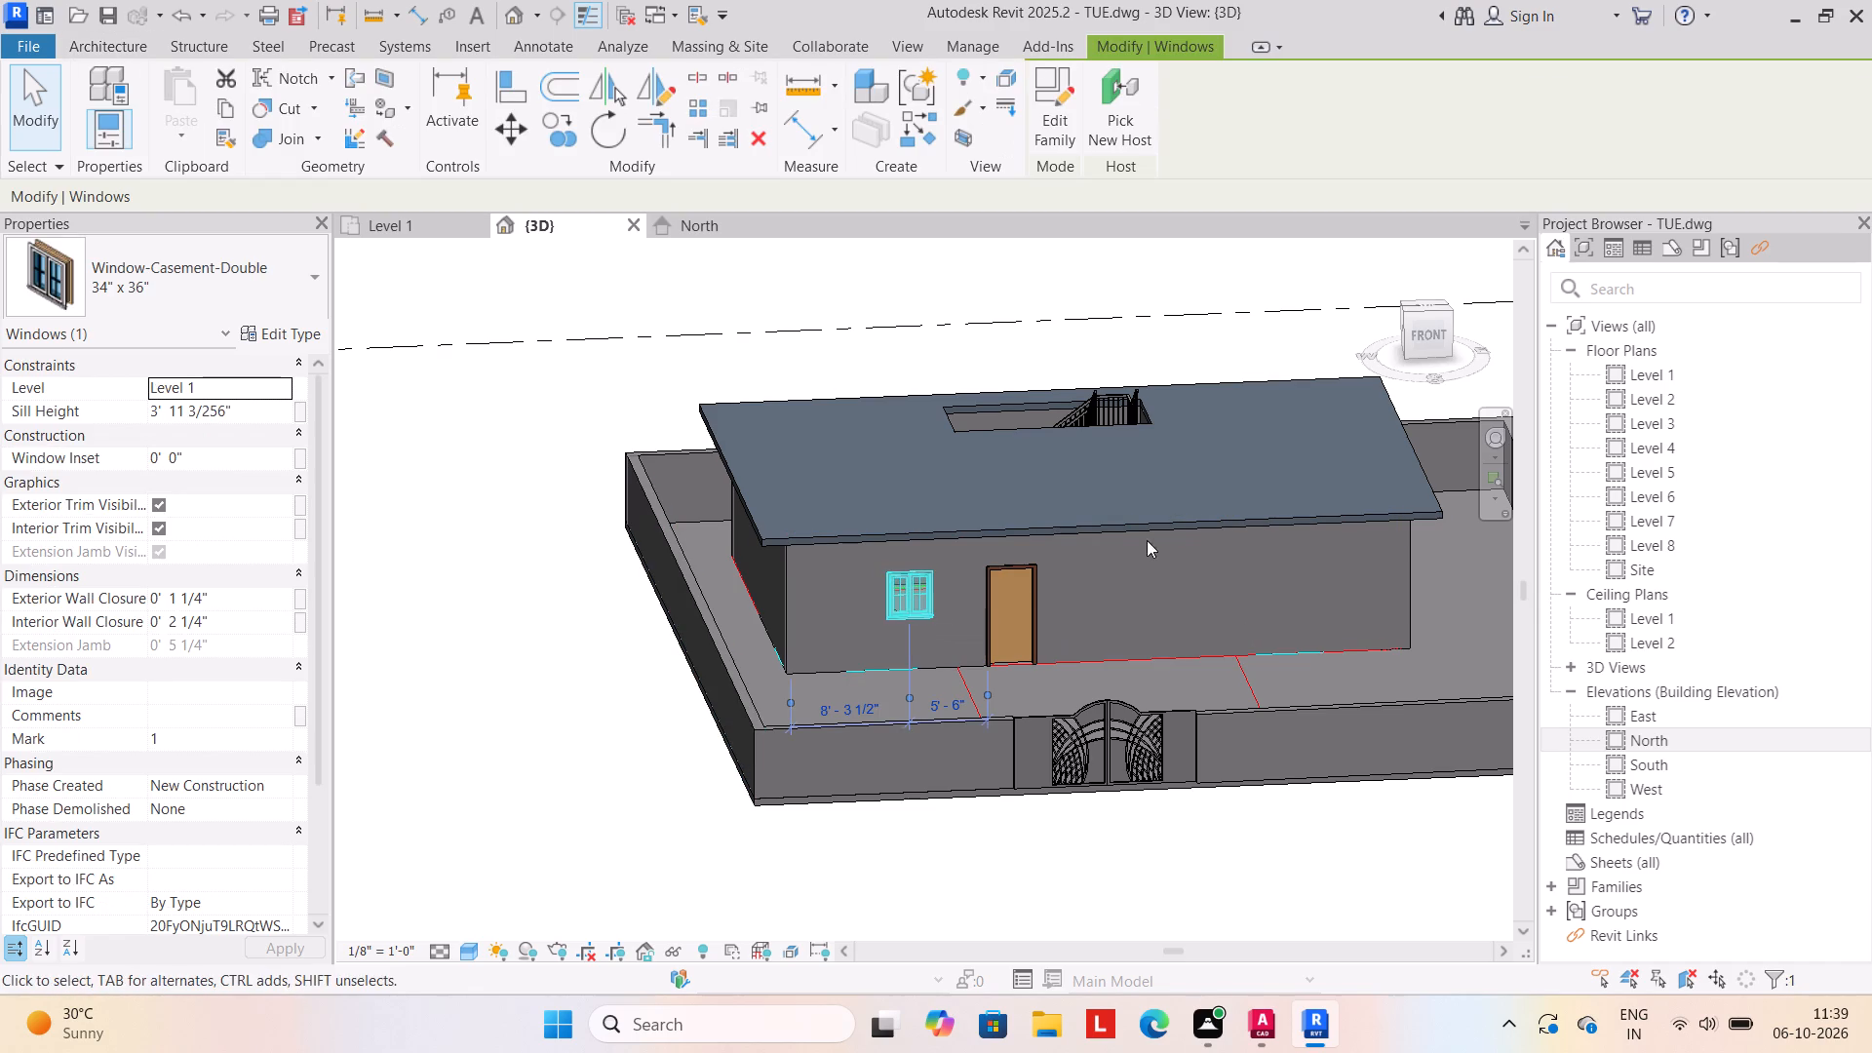
key("Down")
left_click(906, 872)
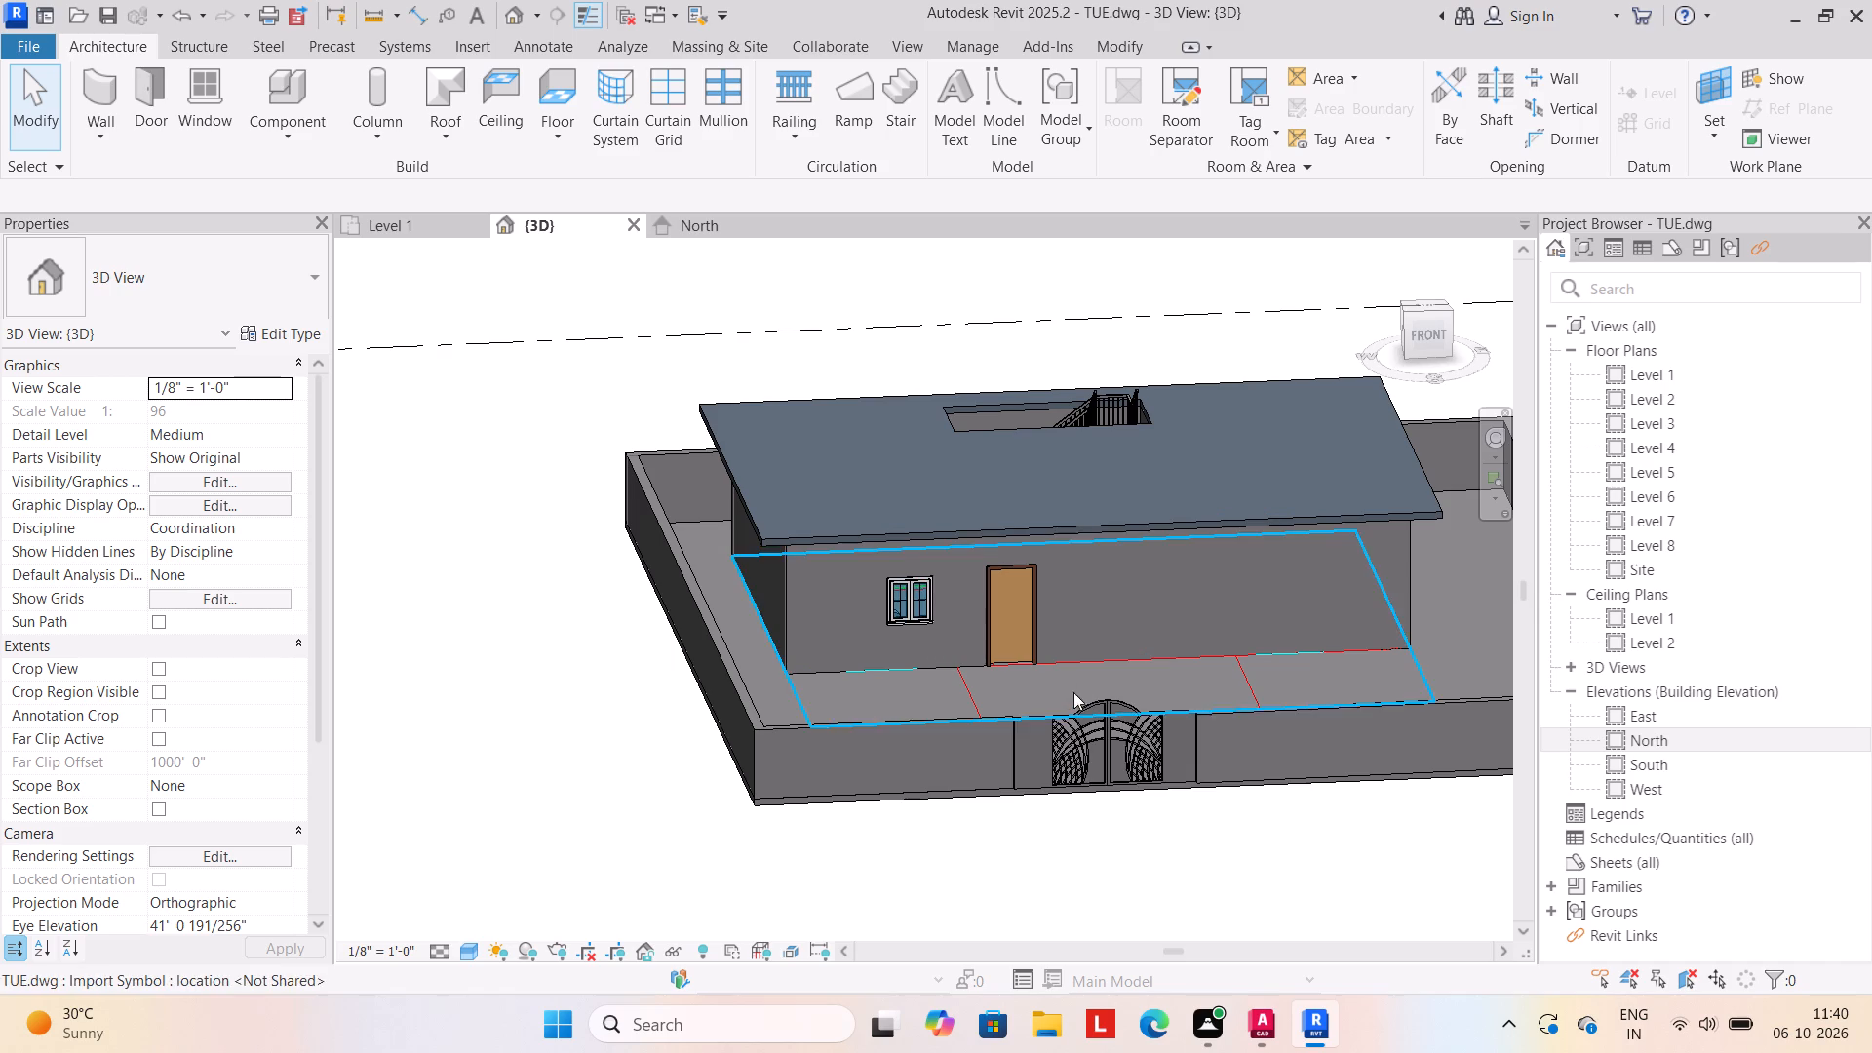
Inspect the front boundary wall segments on both sides of the gate in 3D.
scroll(1044, 794, "down", 1)
middle_click_drag(1039, 781, 923, 666)
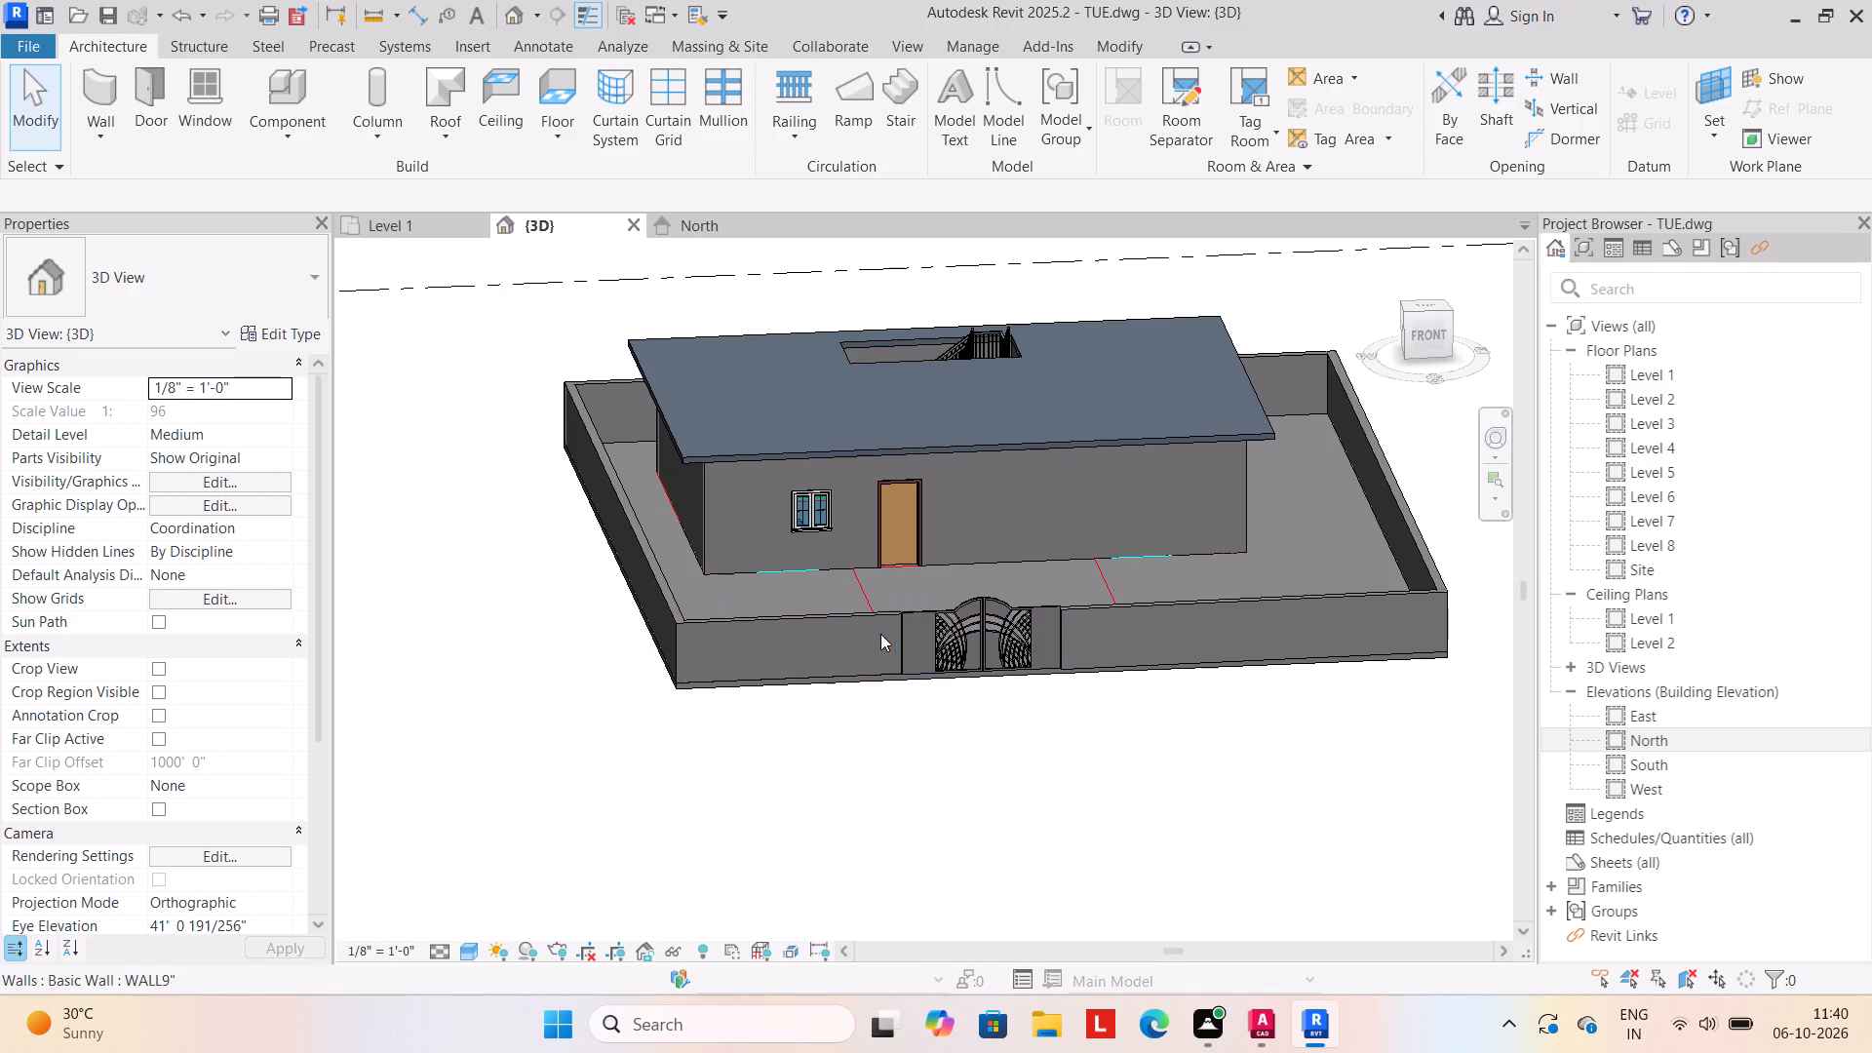
left_click(824, 610)
left_click(849, 774)
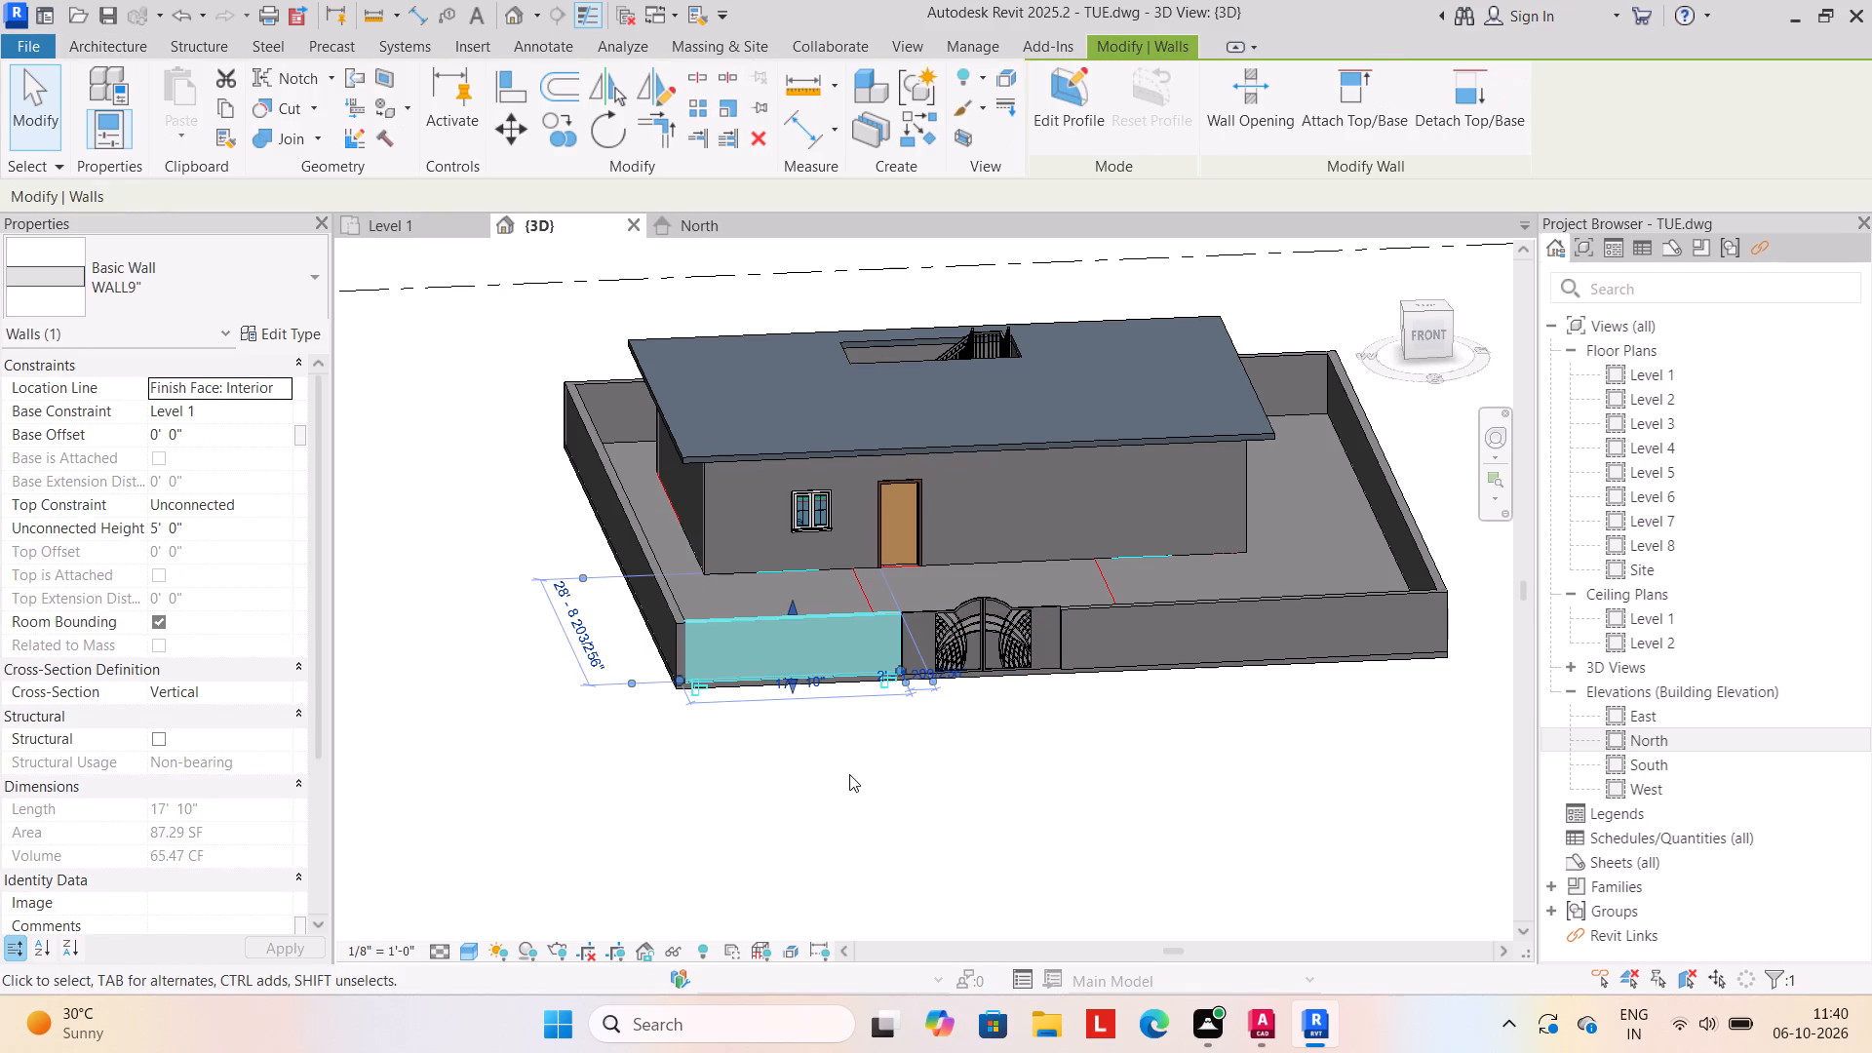
left_click(1098, 601)
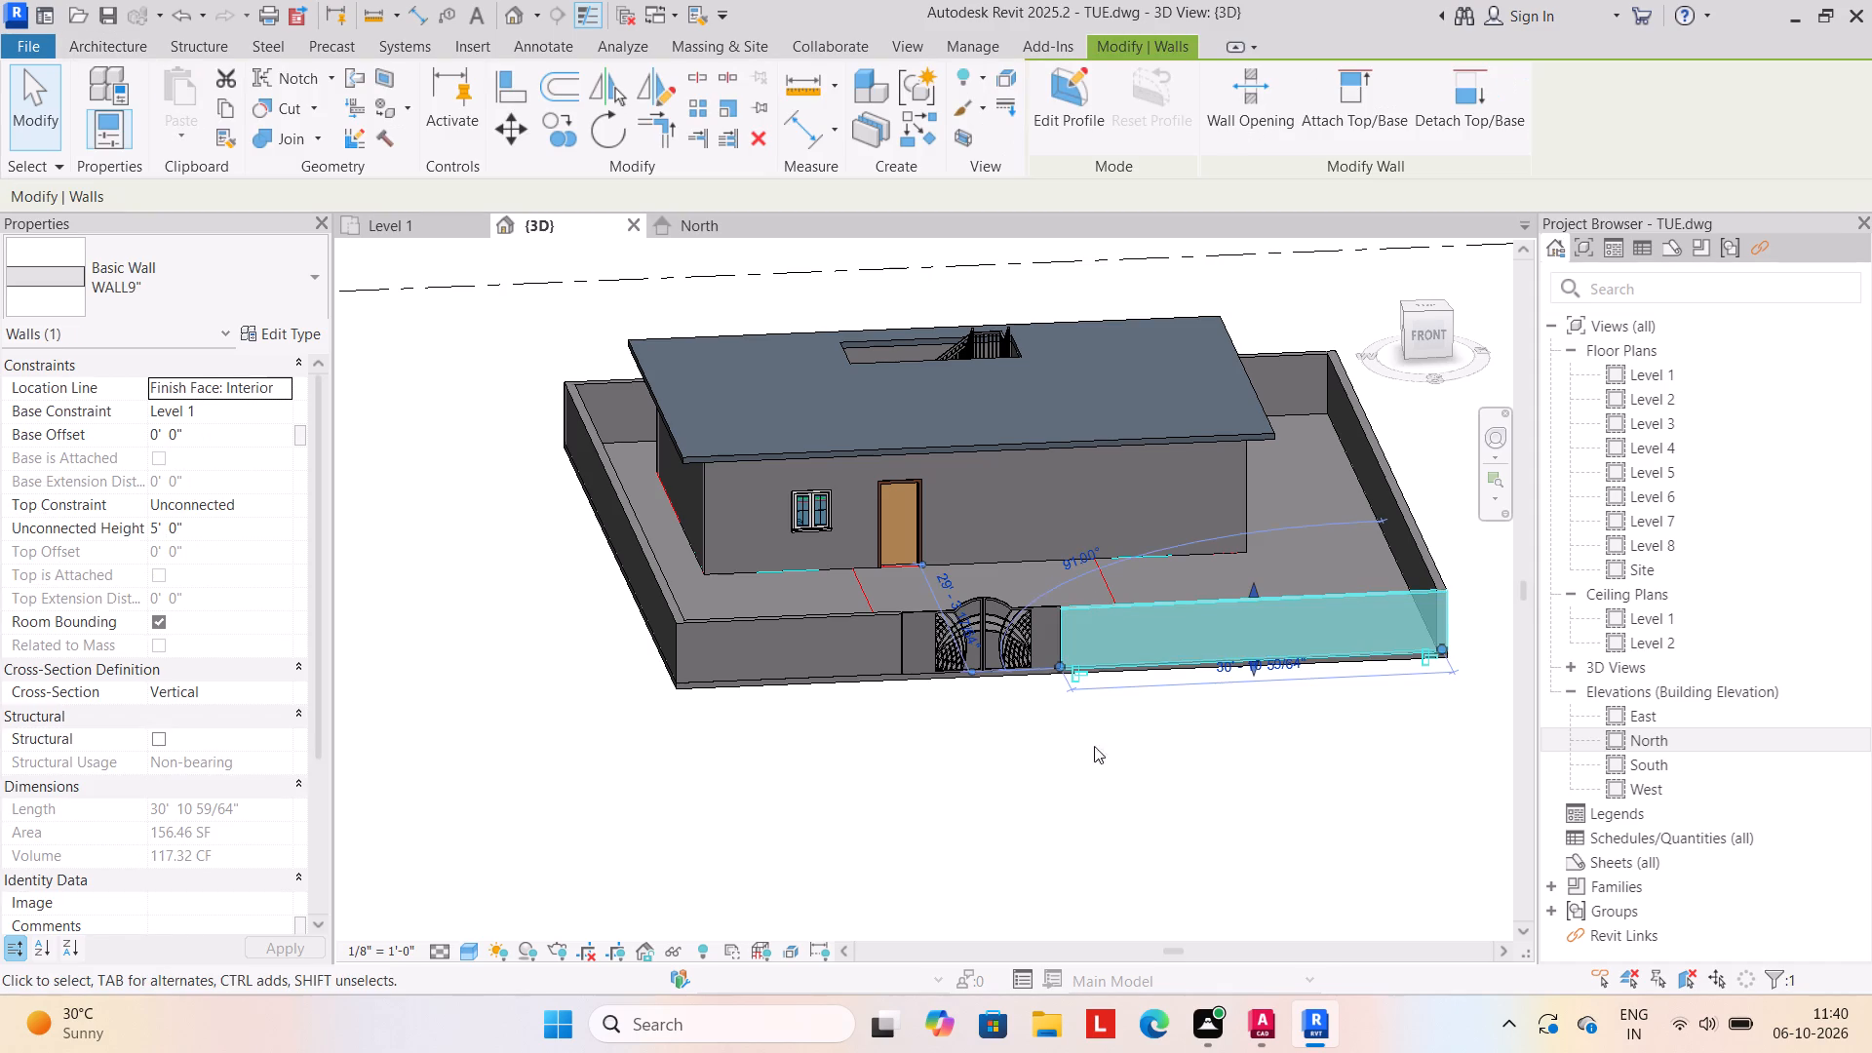
left_click(1065, 836)
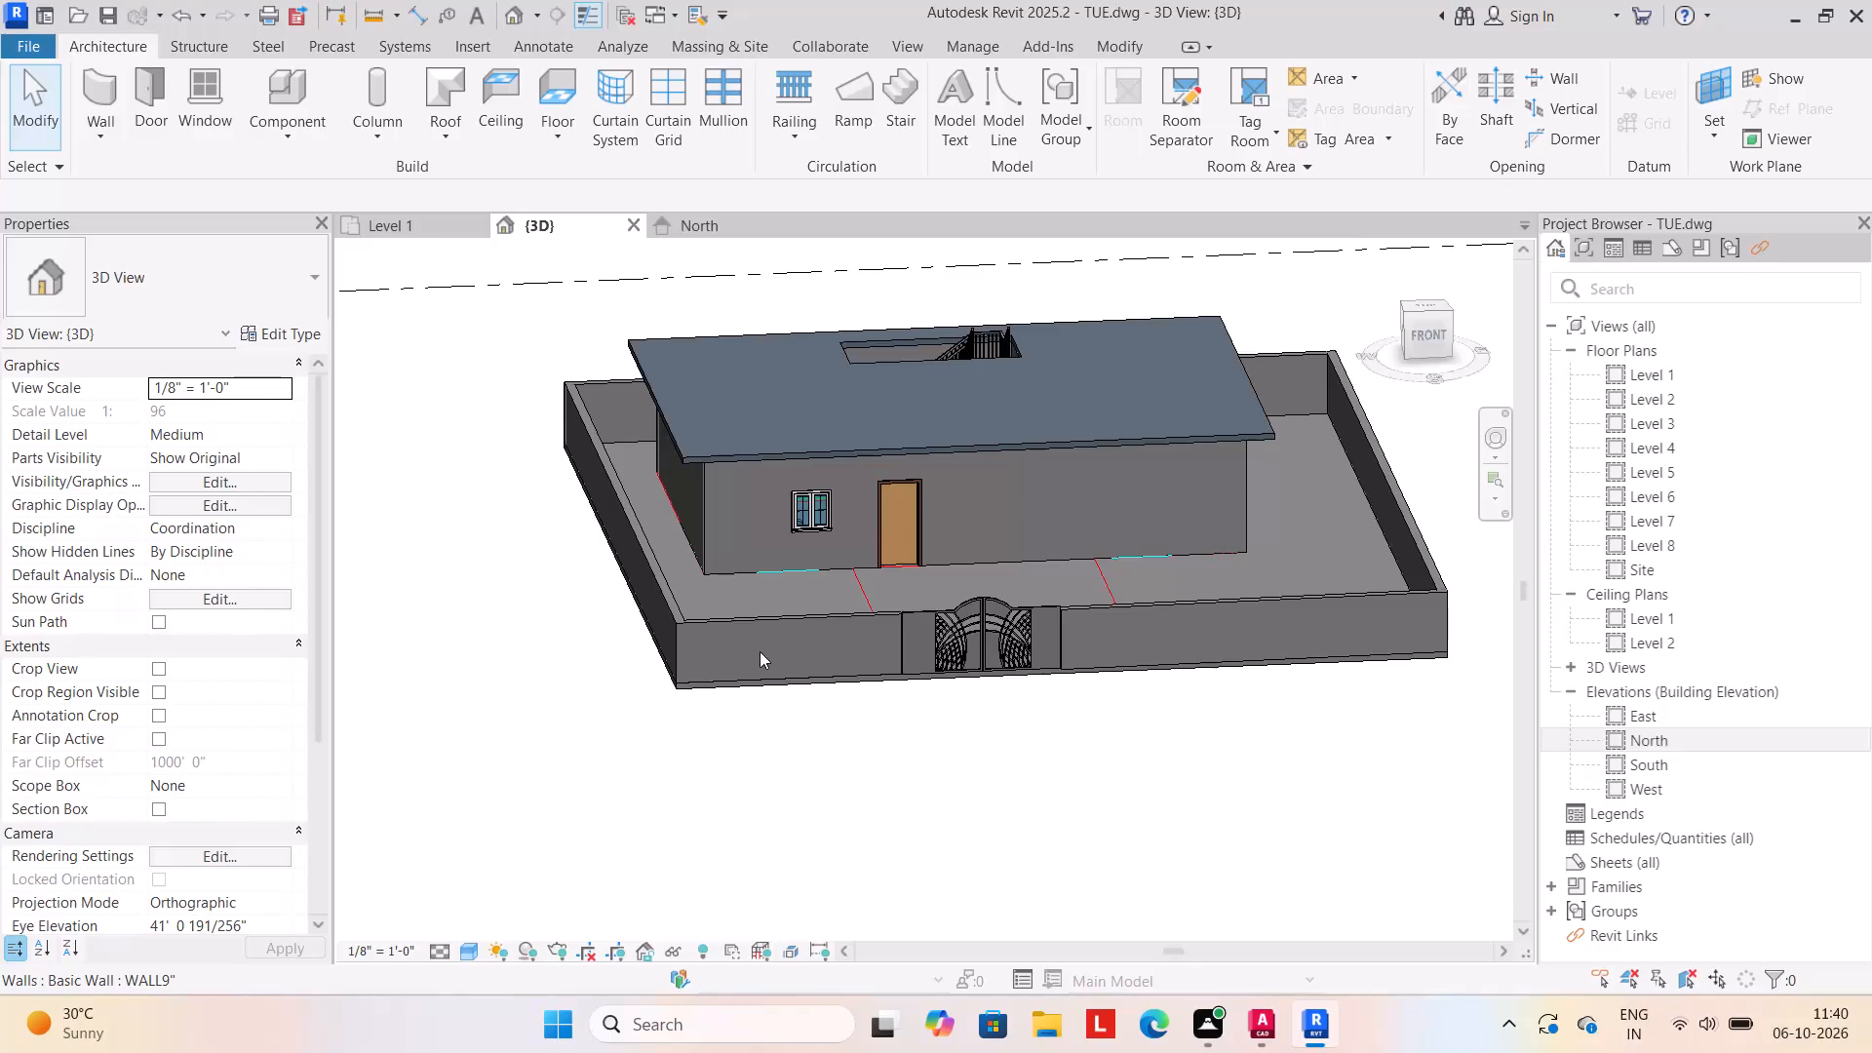
left_click(779, 617)
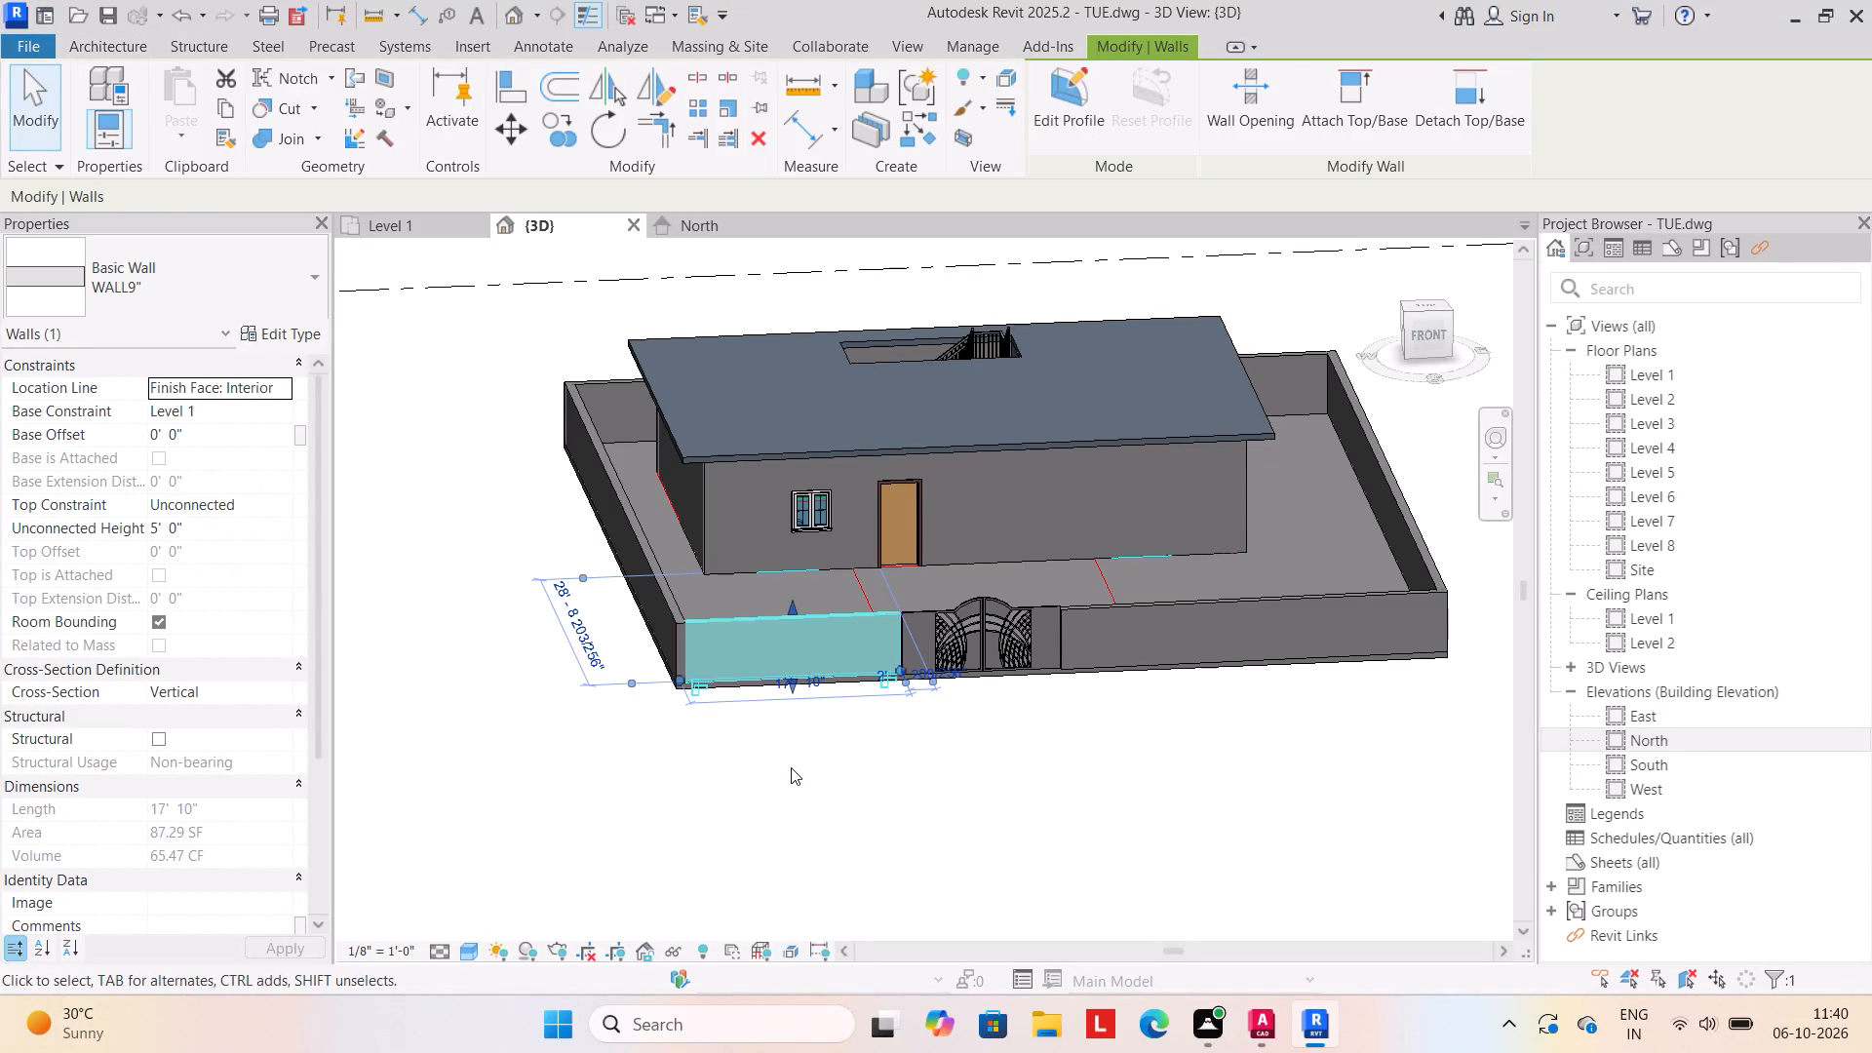
Inspect the front boundary wall segments beside the gate and the side boundary wall from several 3D angles.
left_click(791, 767)
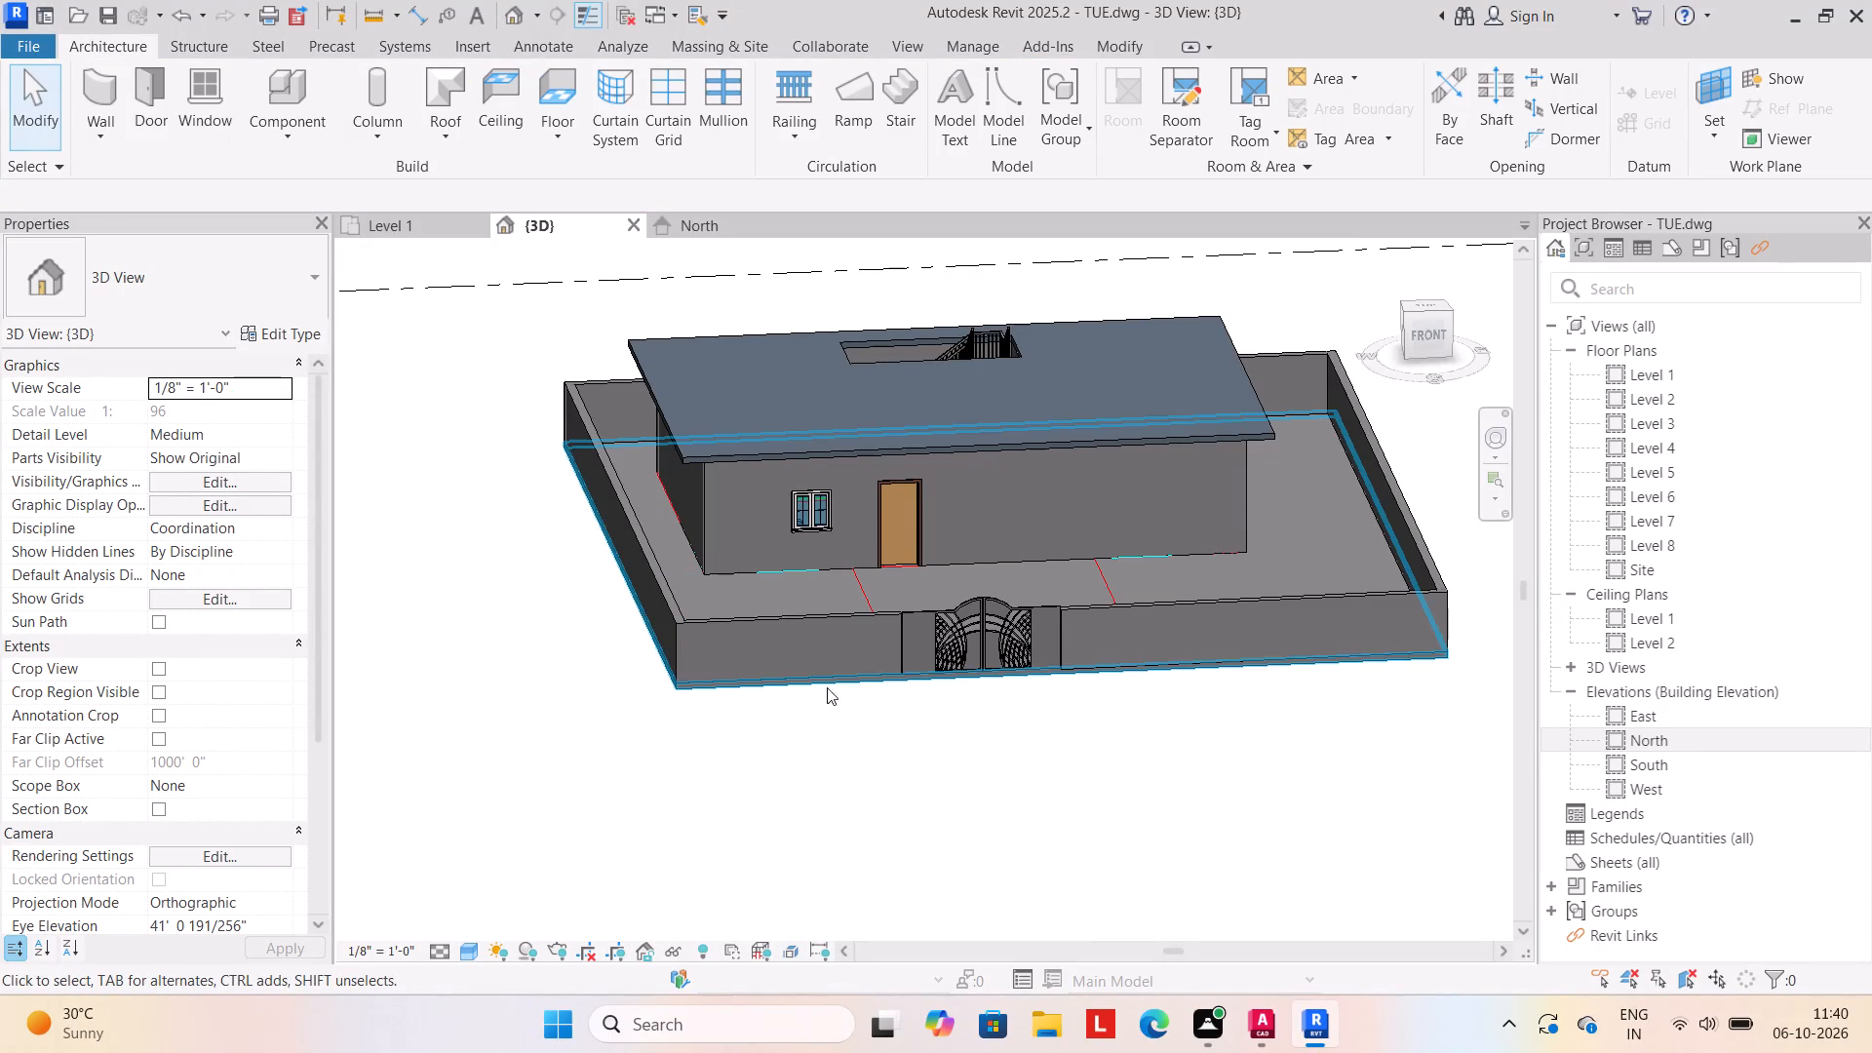
left_click(1103, 604)
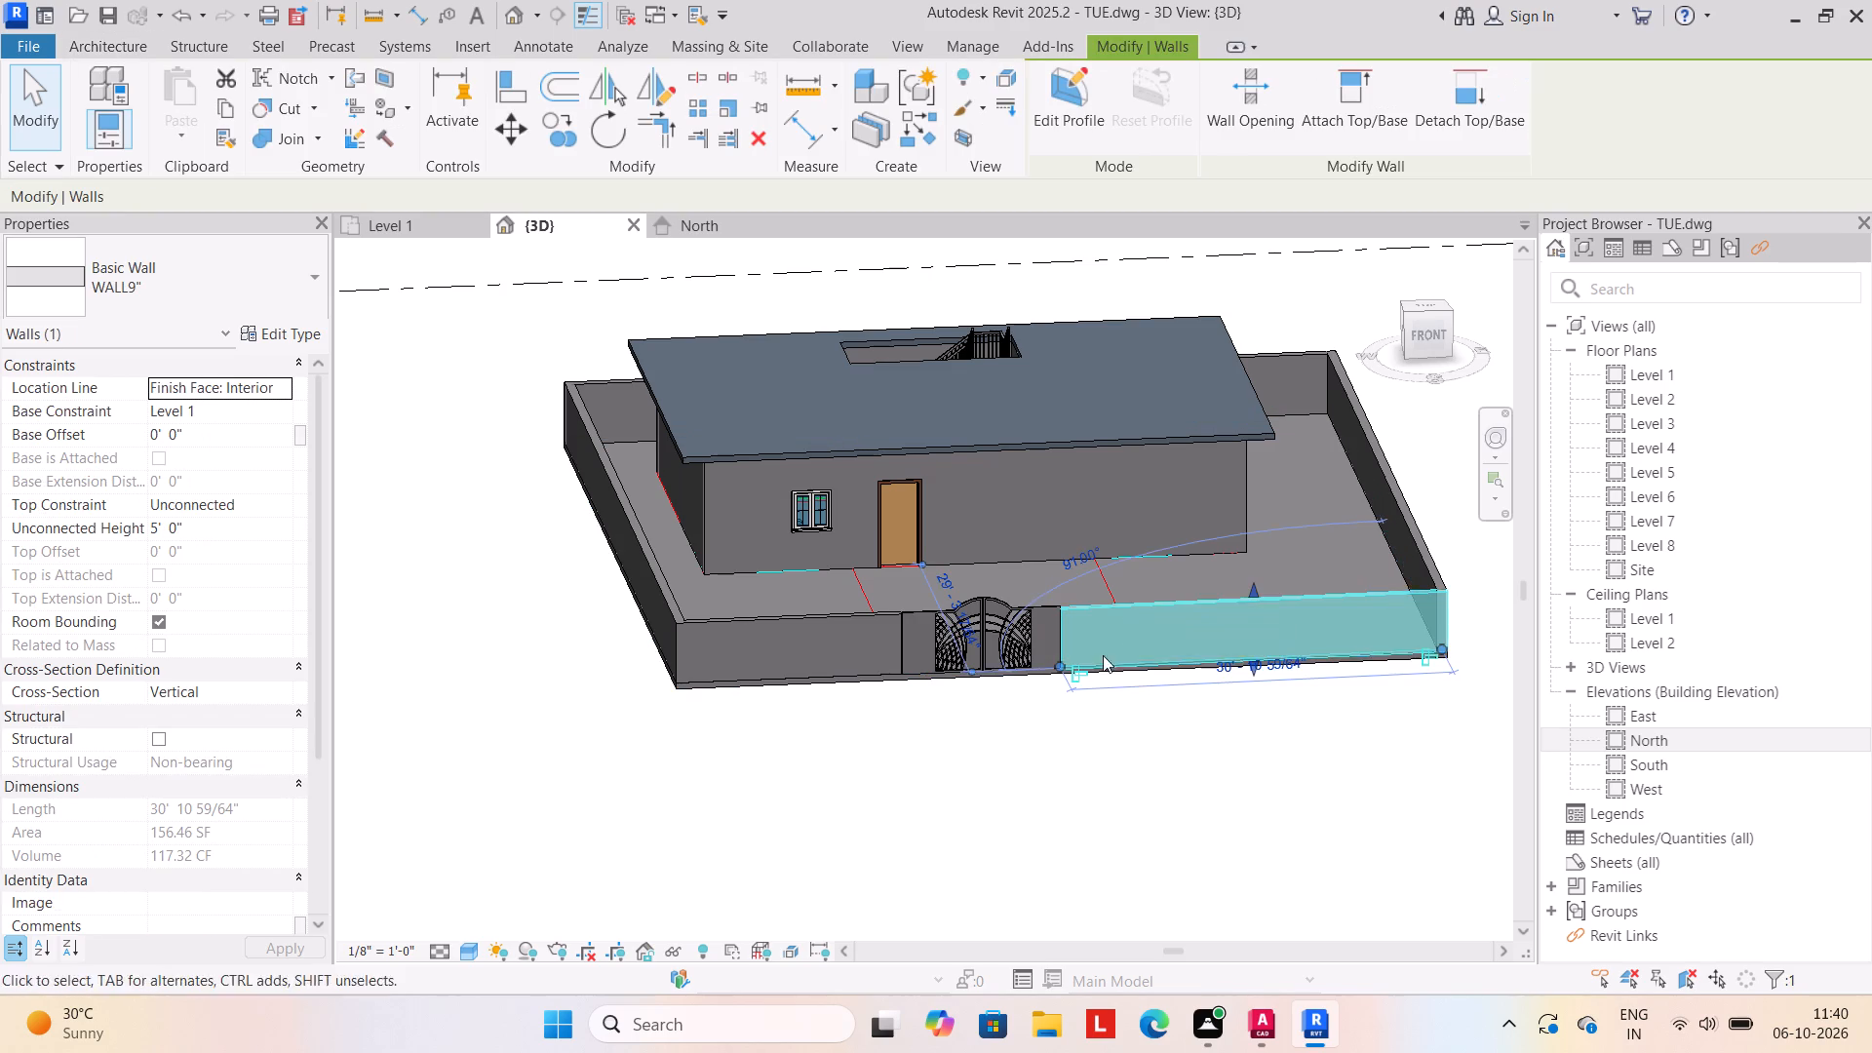
left_click(1101, 741)
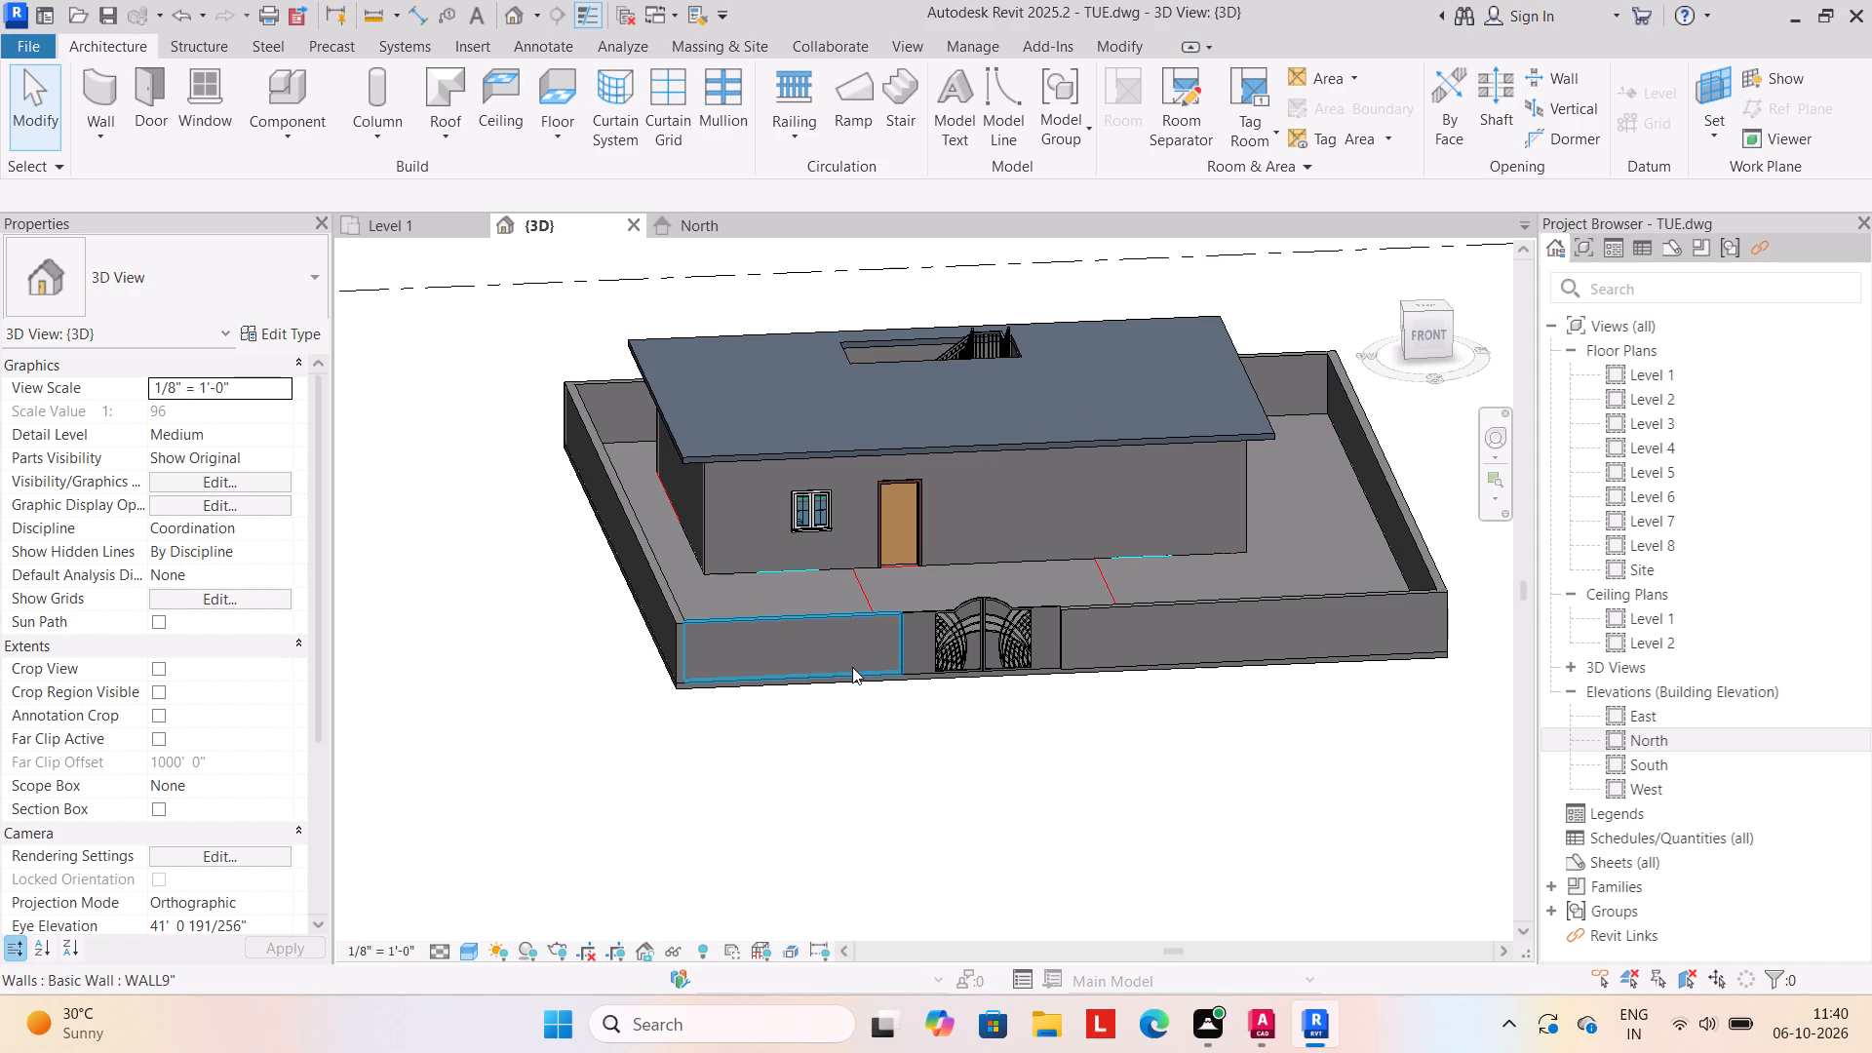
left_click(852, 667)
left_click(844, 754)
left_click(806, 613)
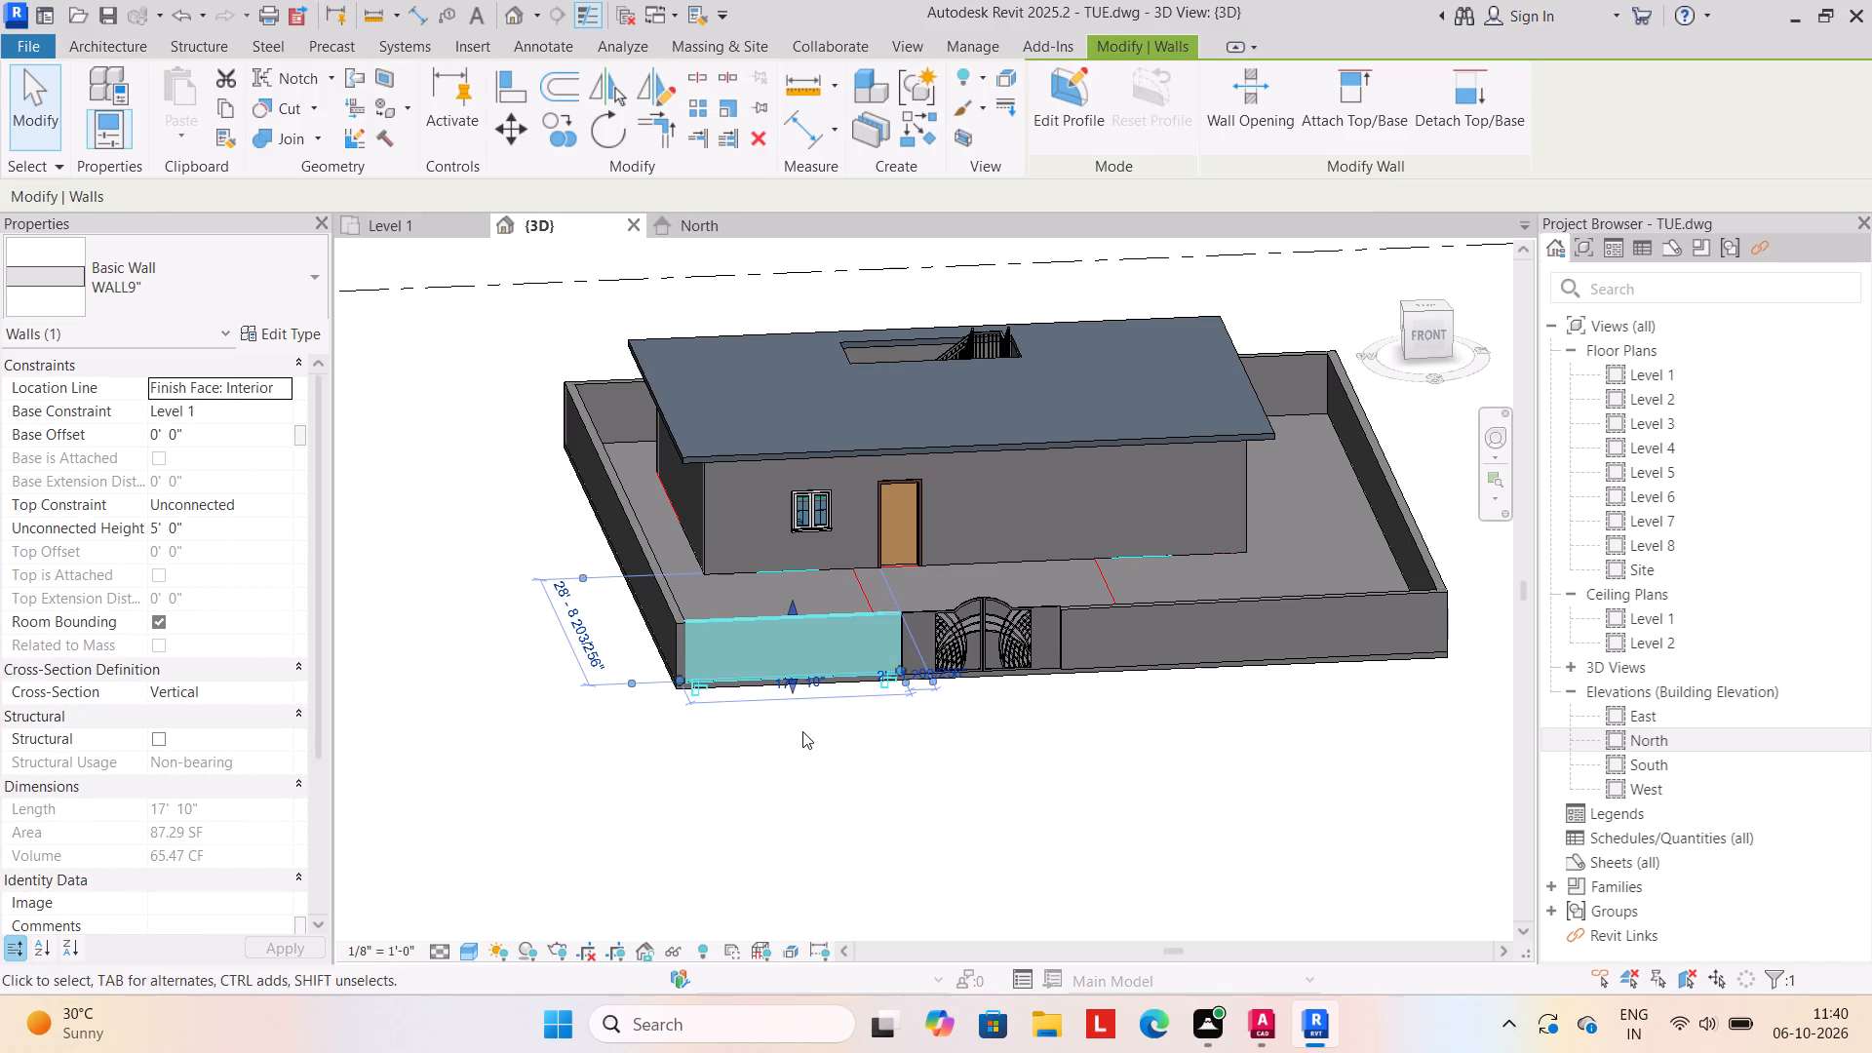
left_click(797, 748)
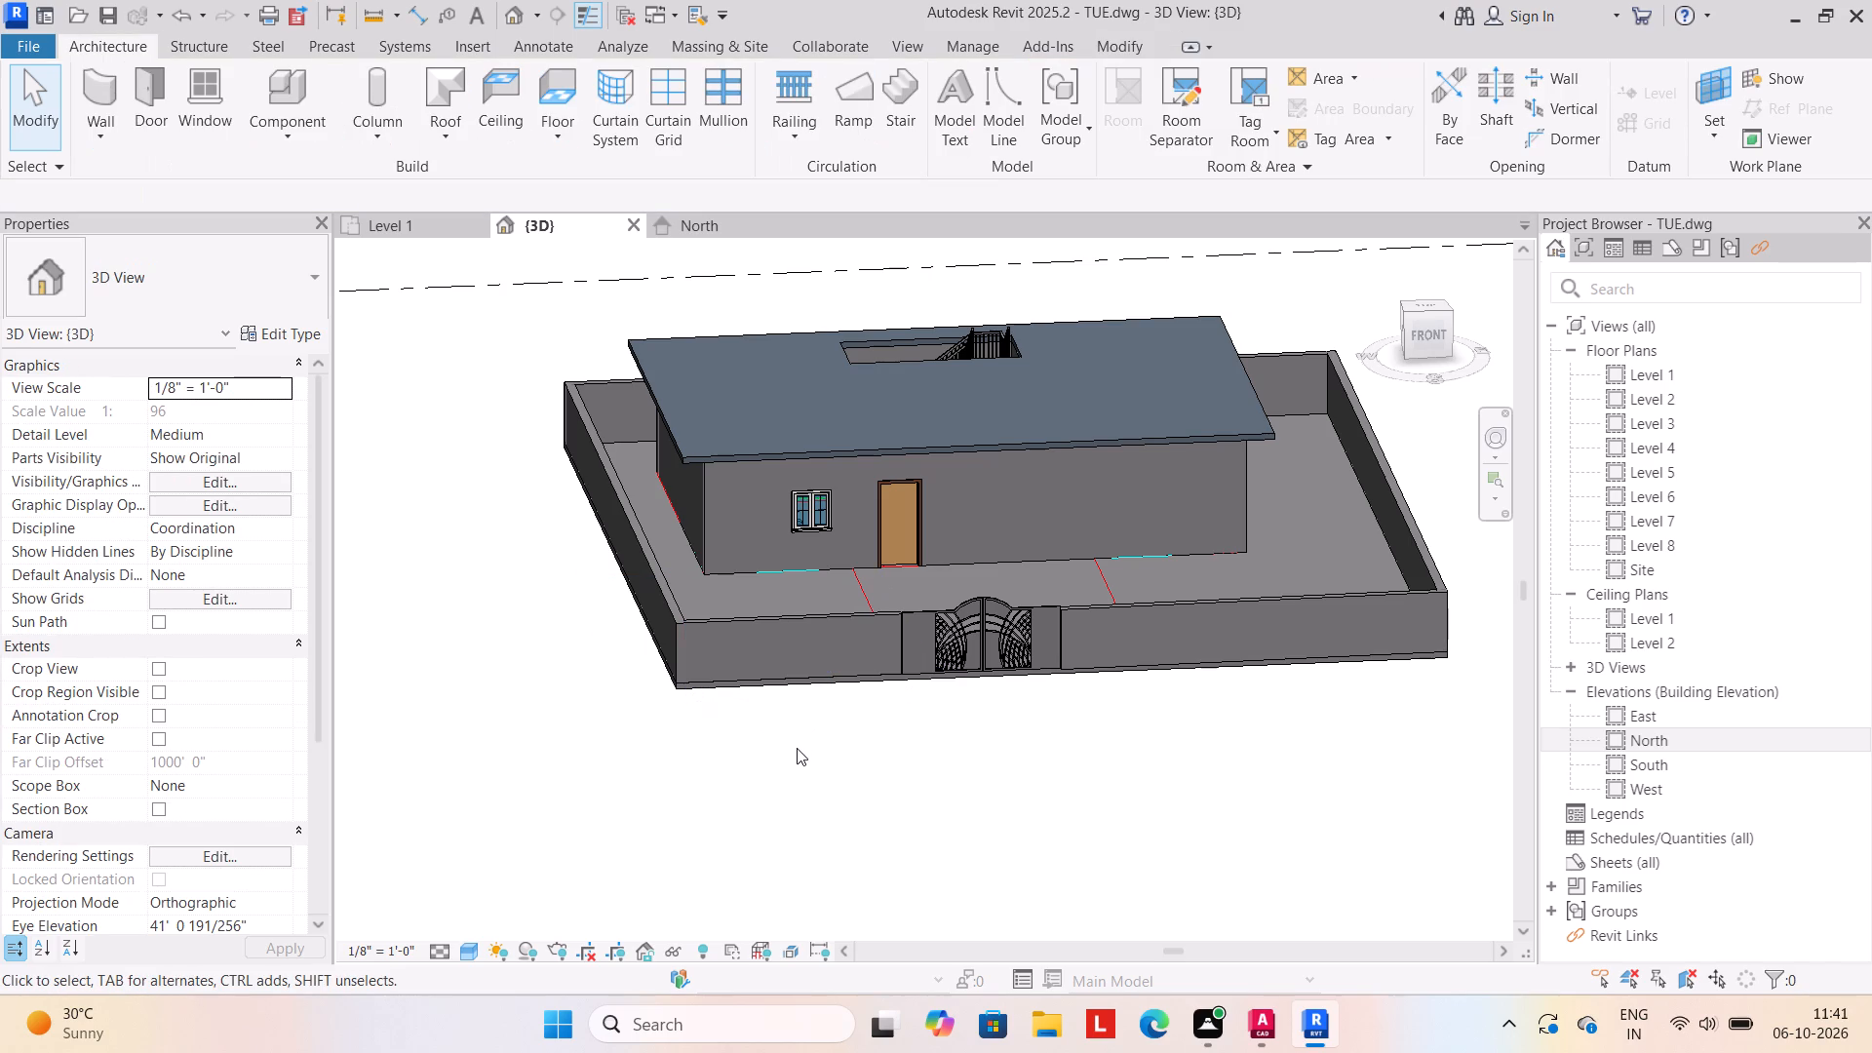
middle_click_drag(817, 759, 778, 589, "shift")
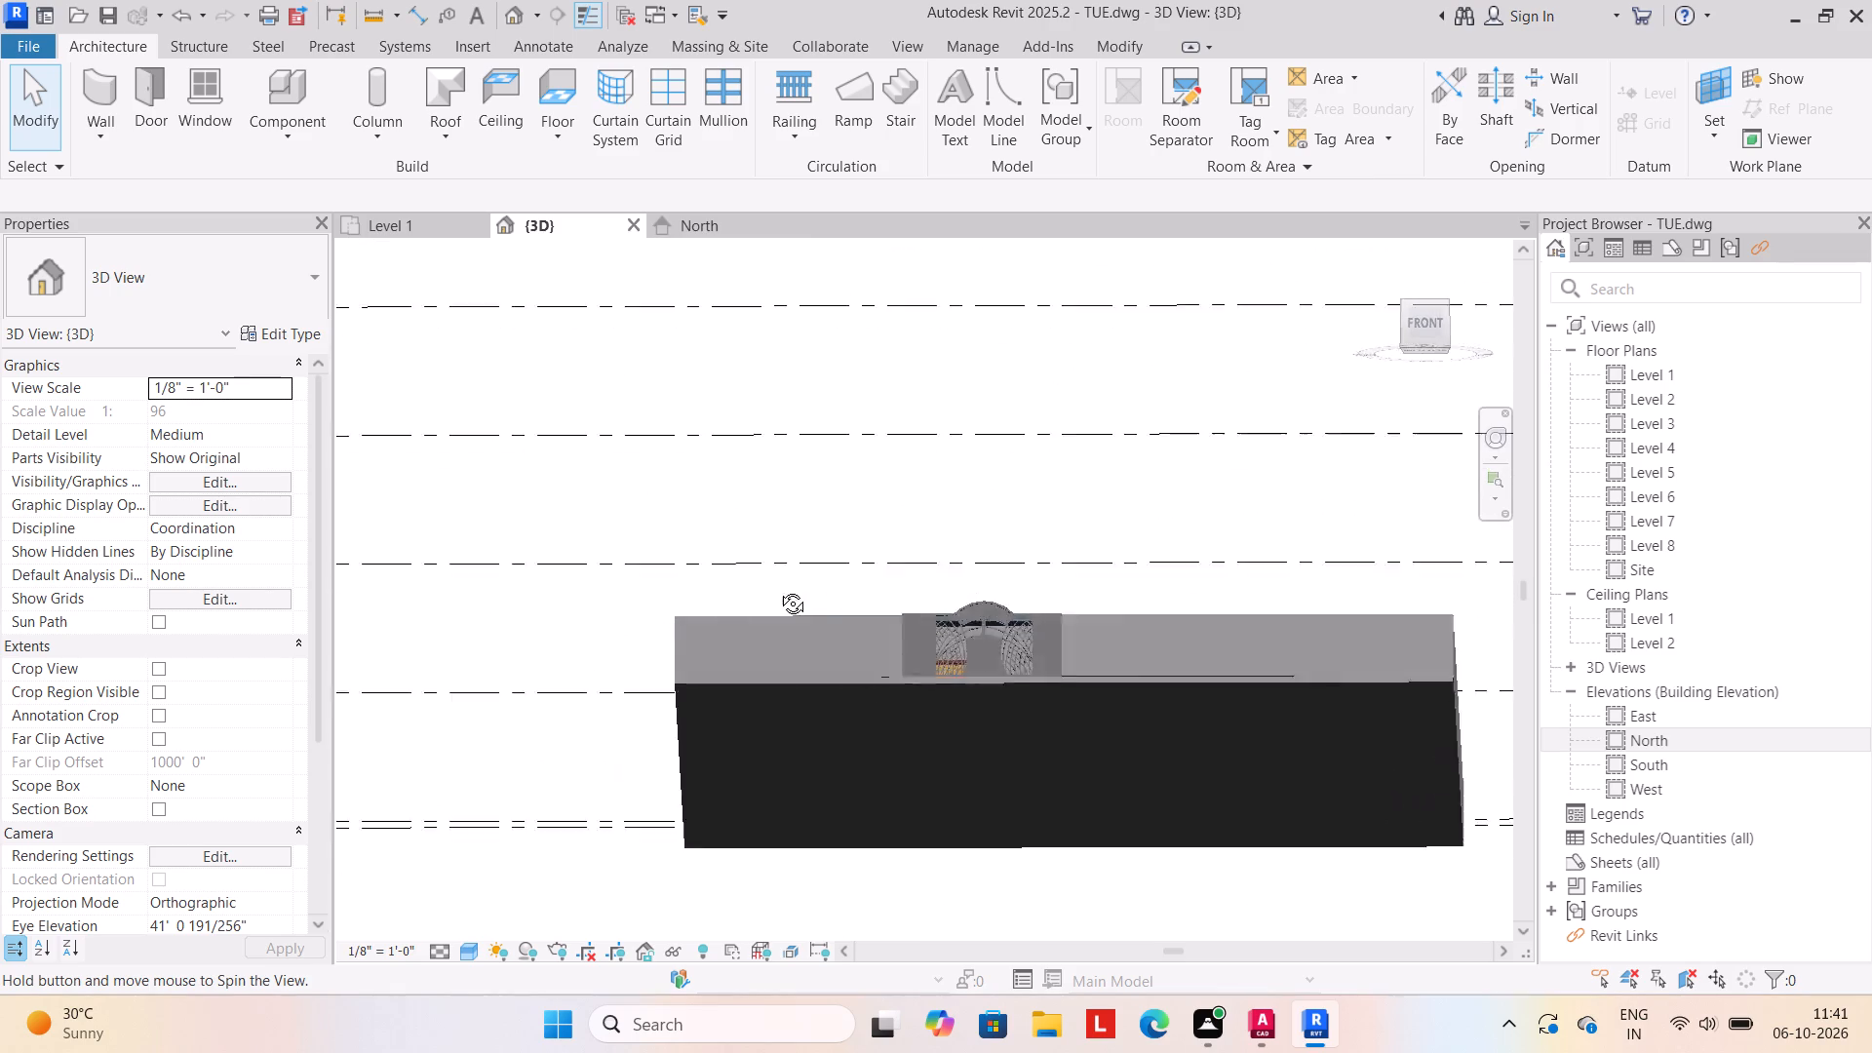
middle_click_drag(778, 589, 807, 777, "shift")
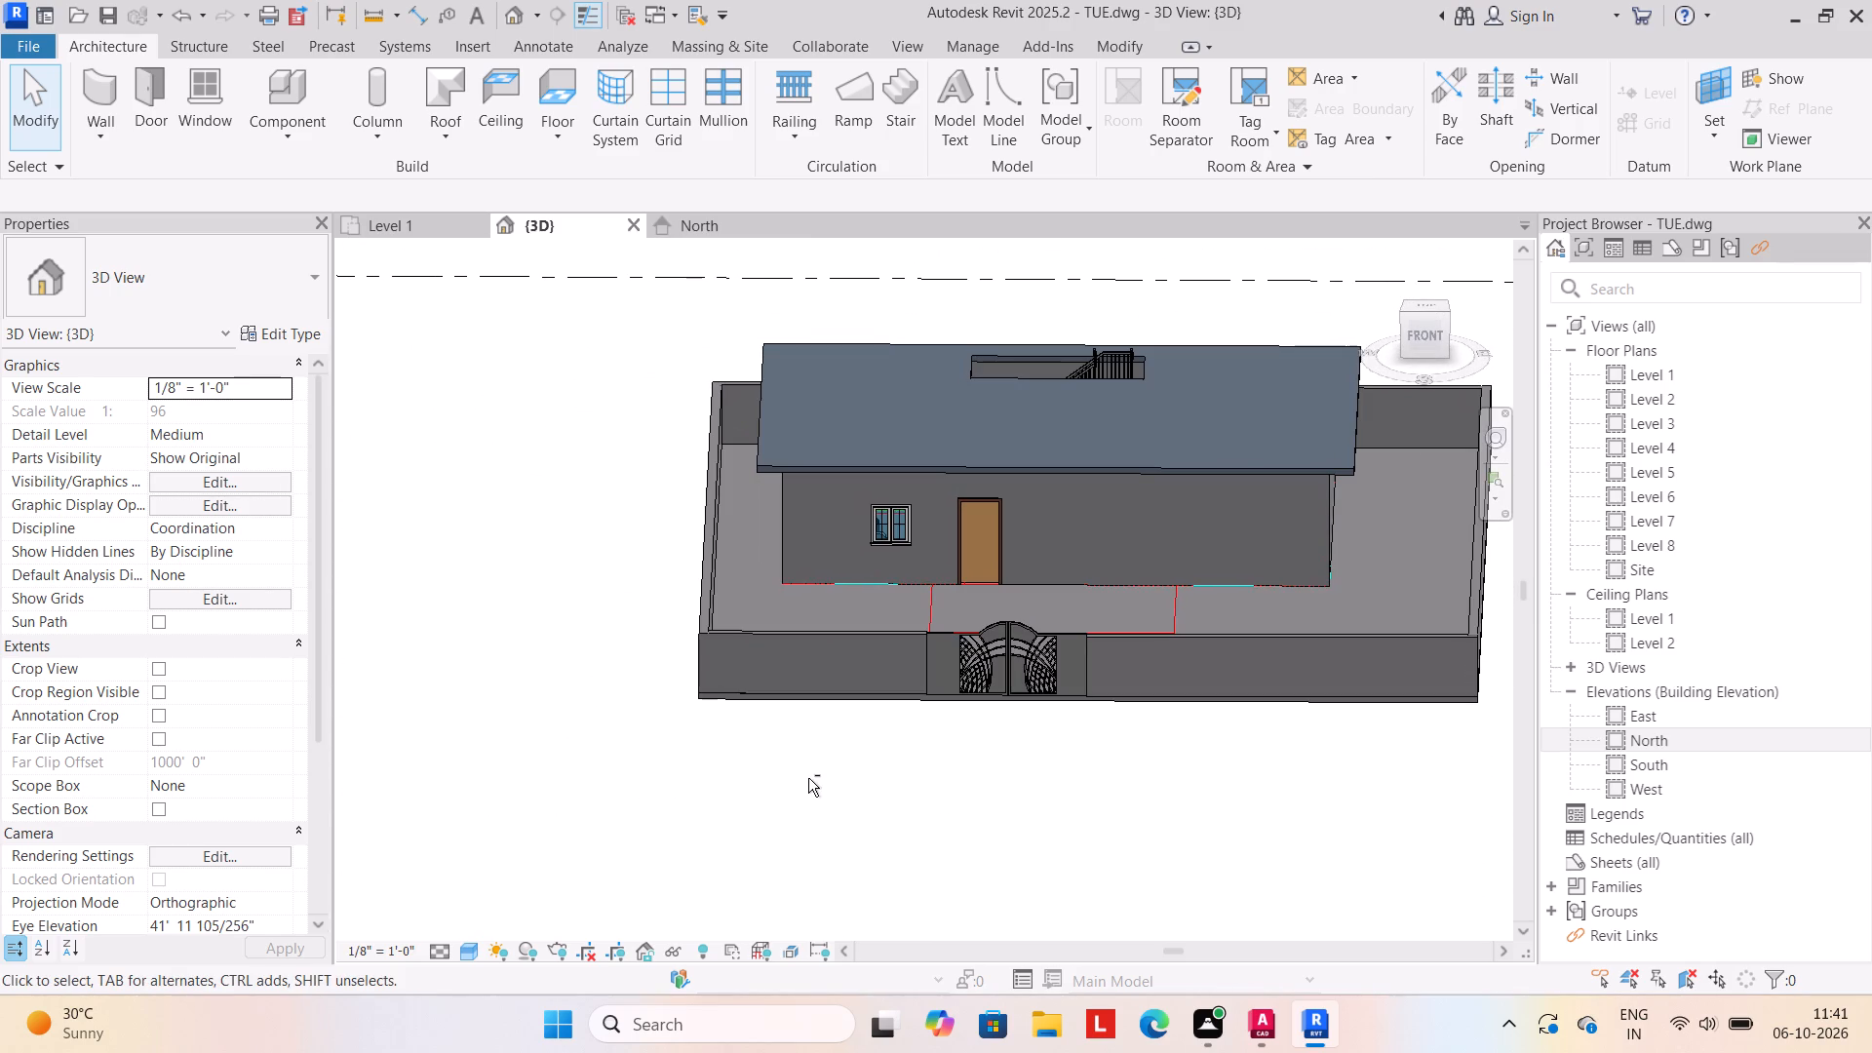
middle_click_drag(808, 778, 852, 726, "shift")
middle_click_drag(943, 774, 889, 691, "shift")
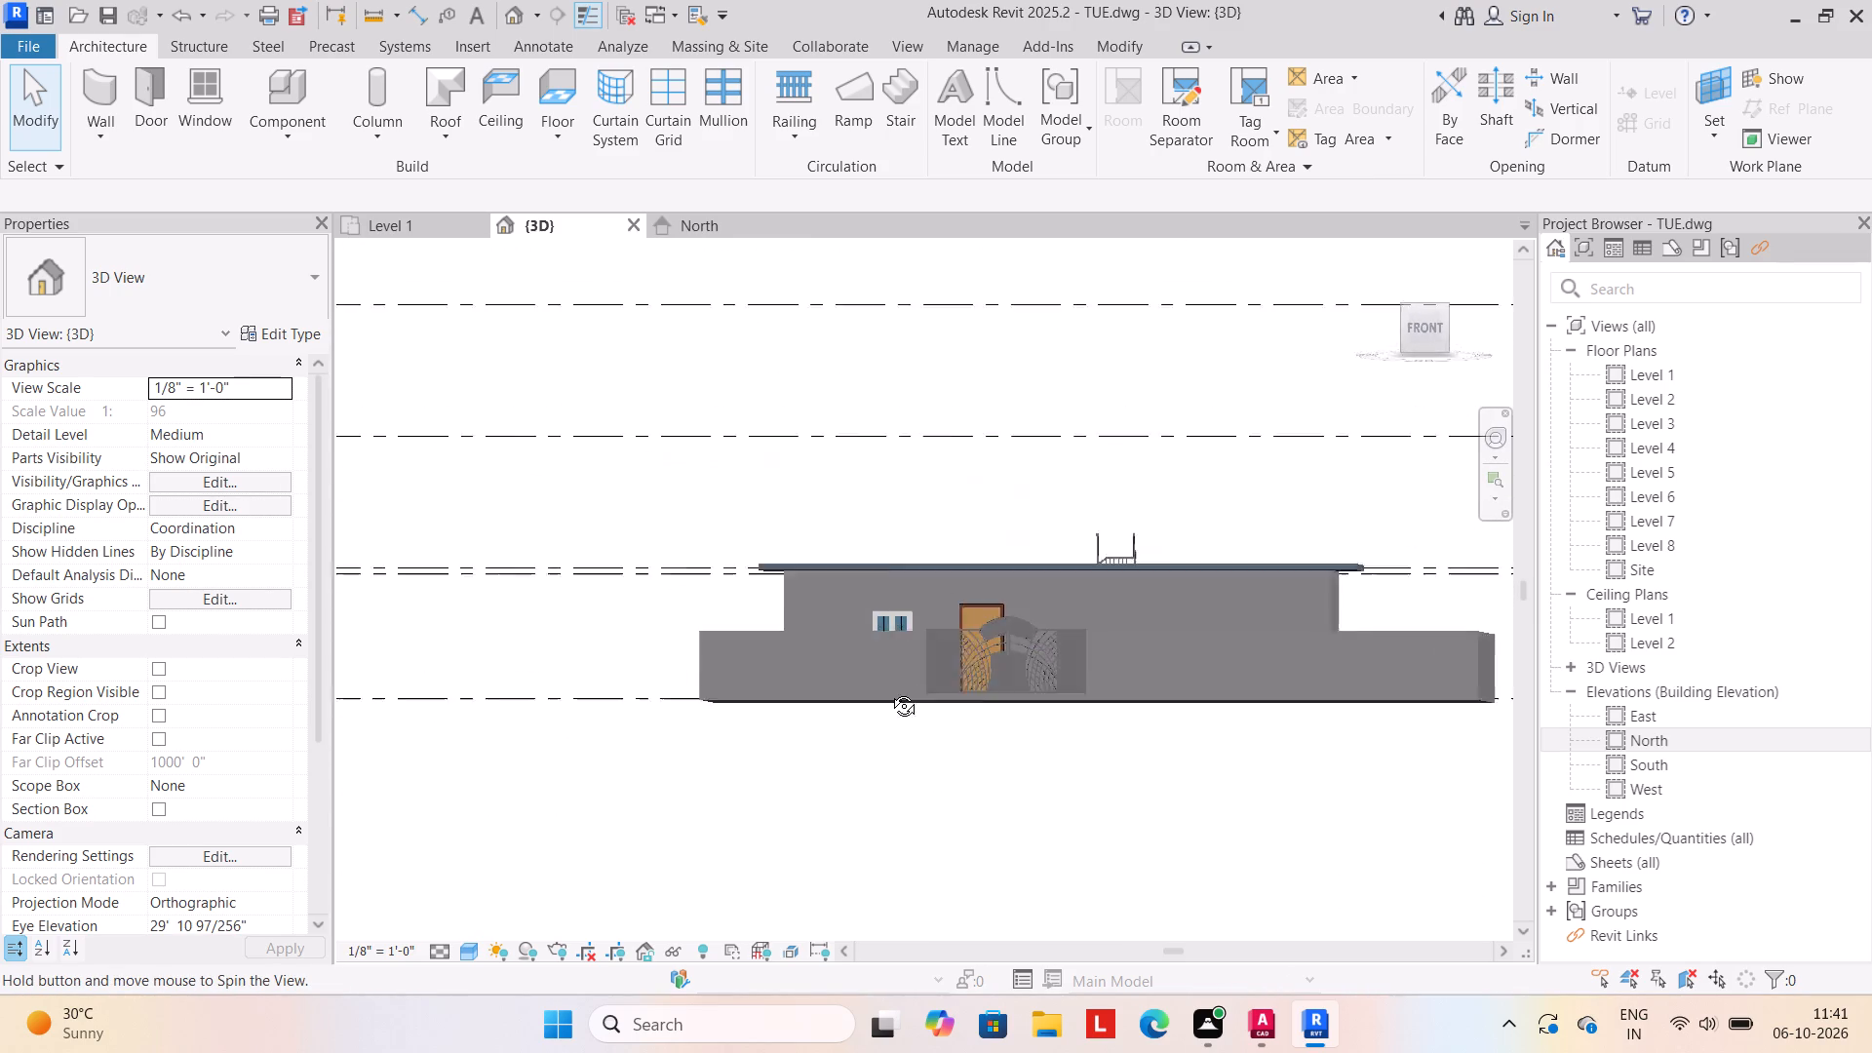
middle_click_drag(889, 691, 885, 767, "shift")
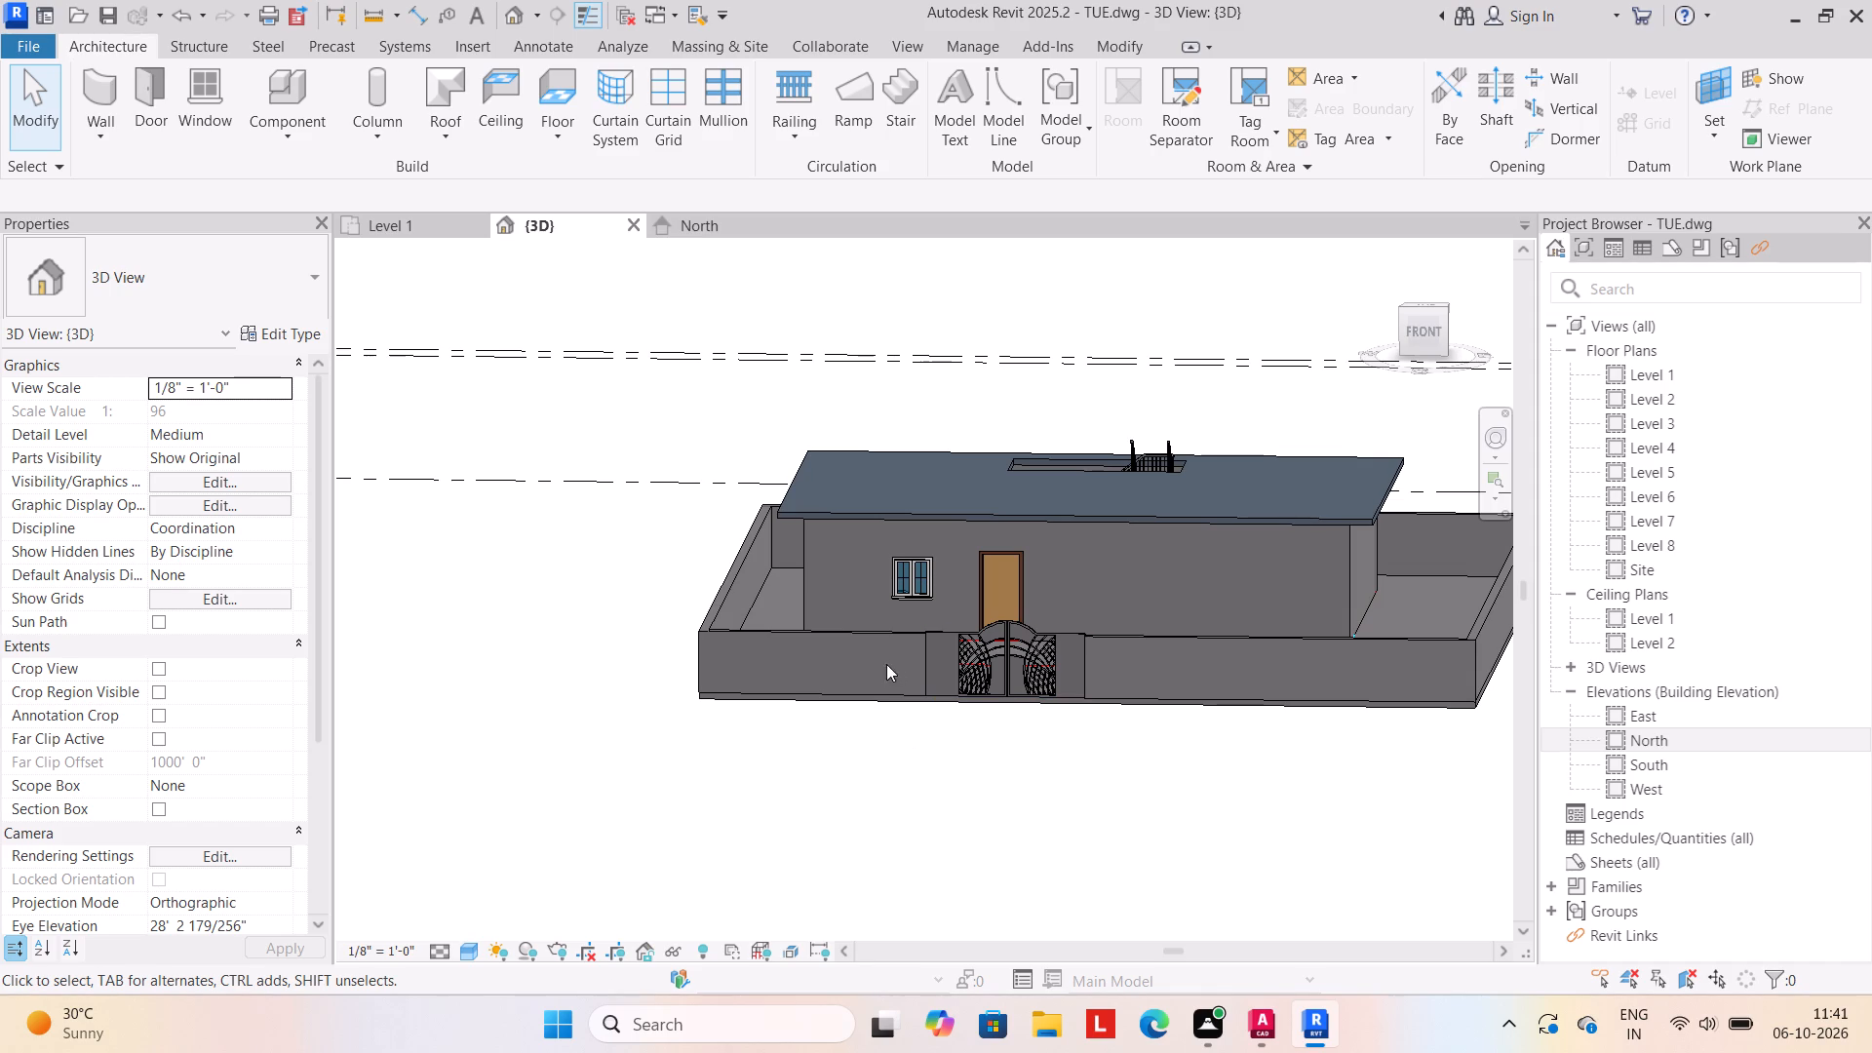
left_click(877, 687)
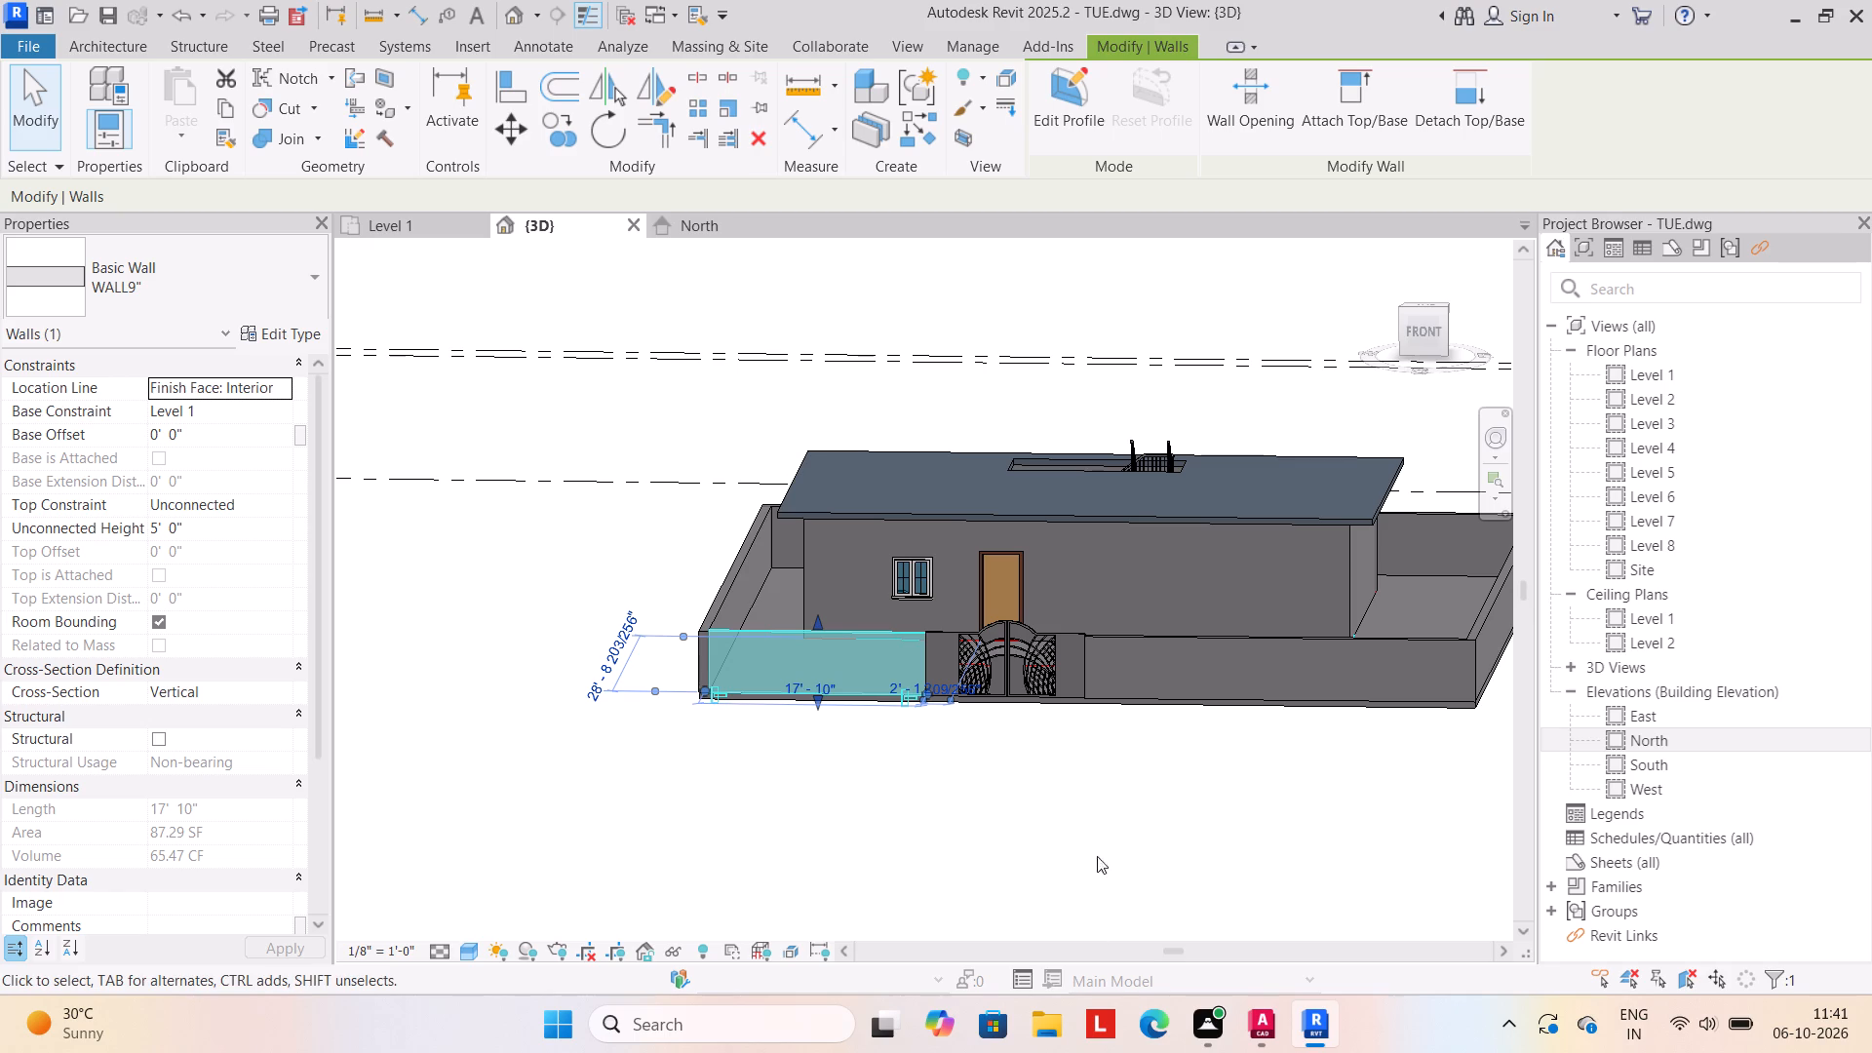
left_click(1090, 807)
left_click(1123, 641)
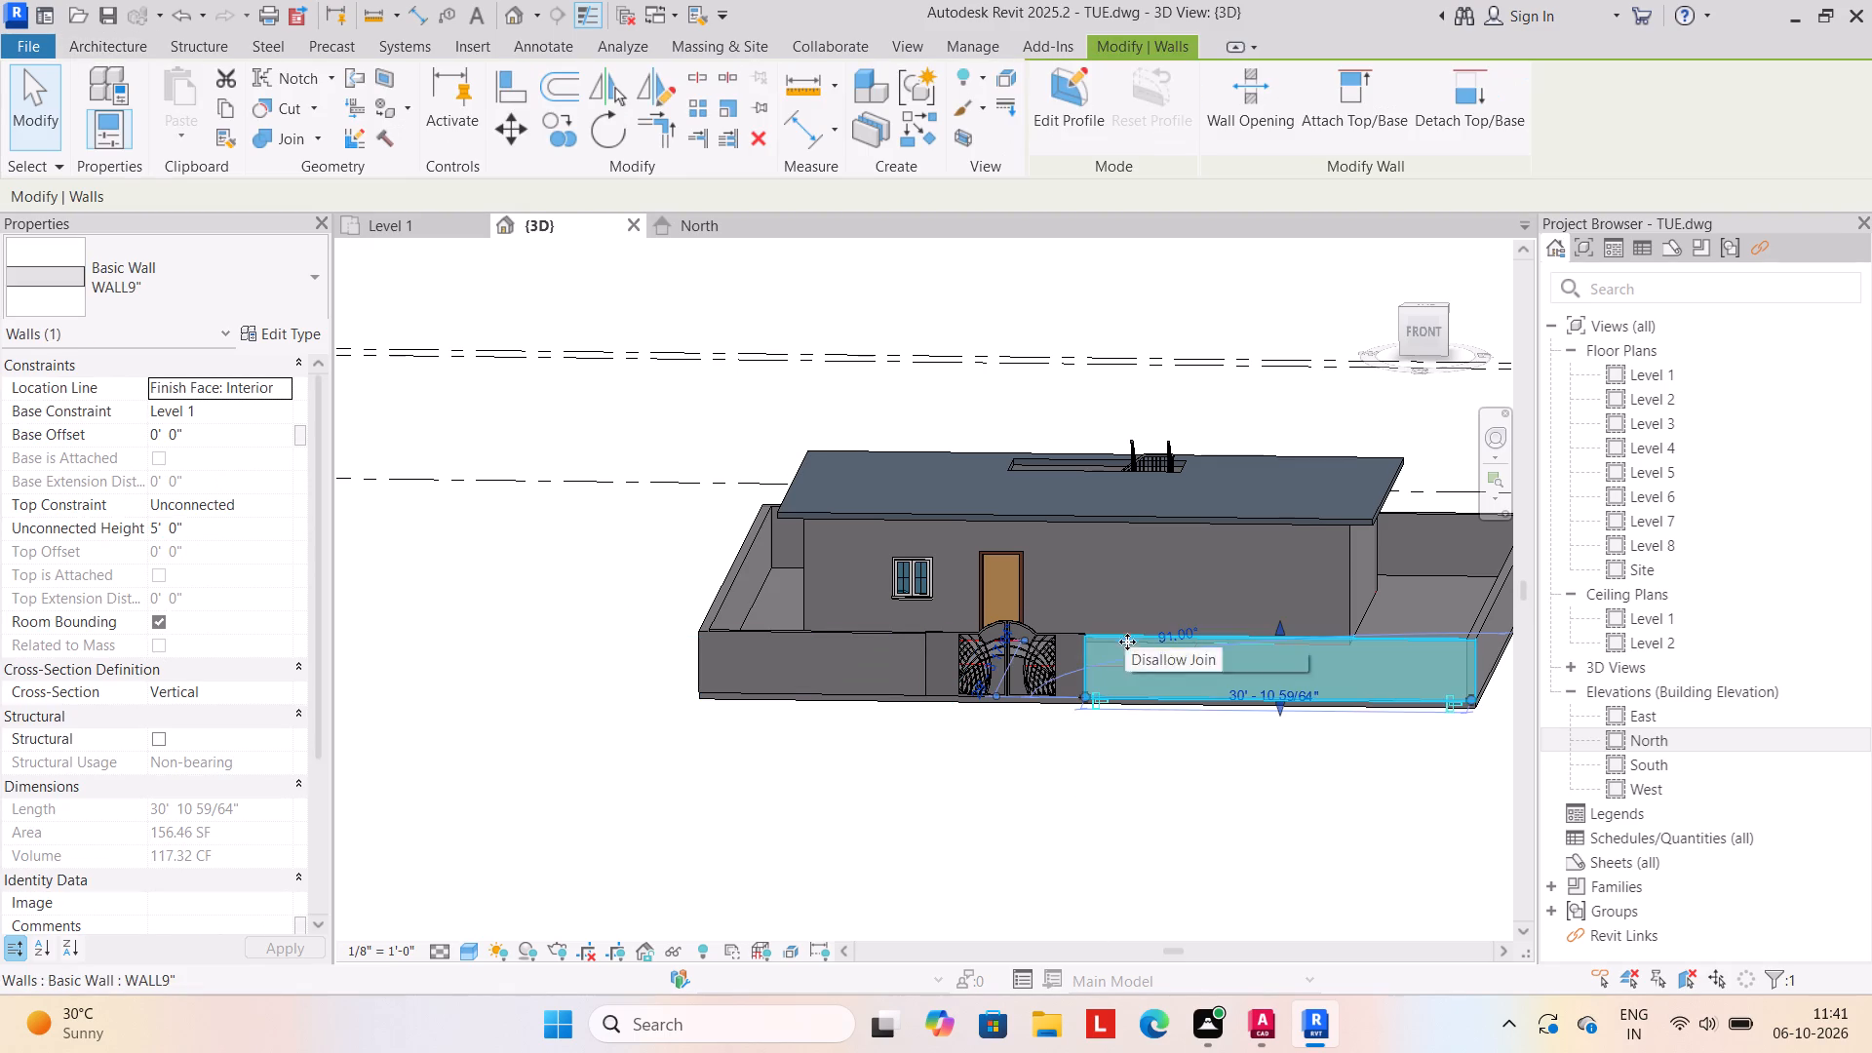
left_click(1110, 782)
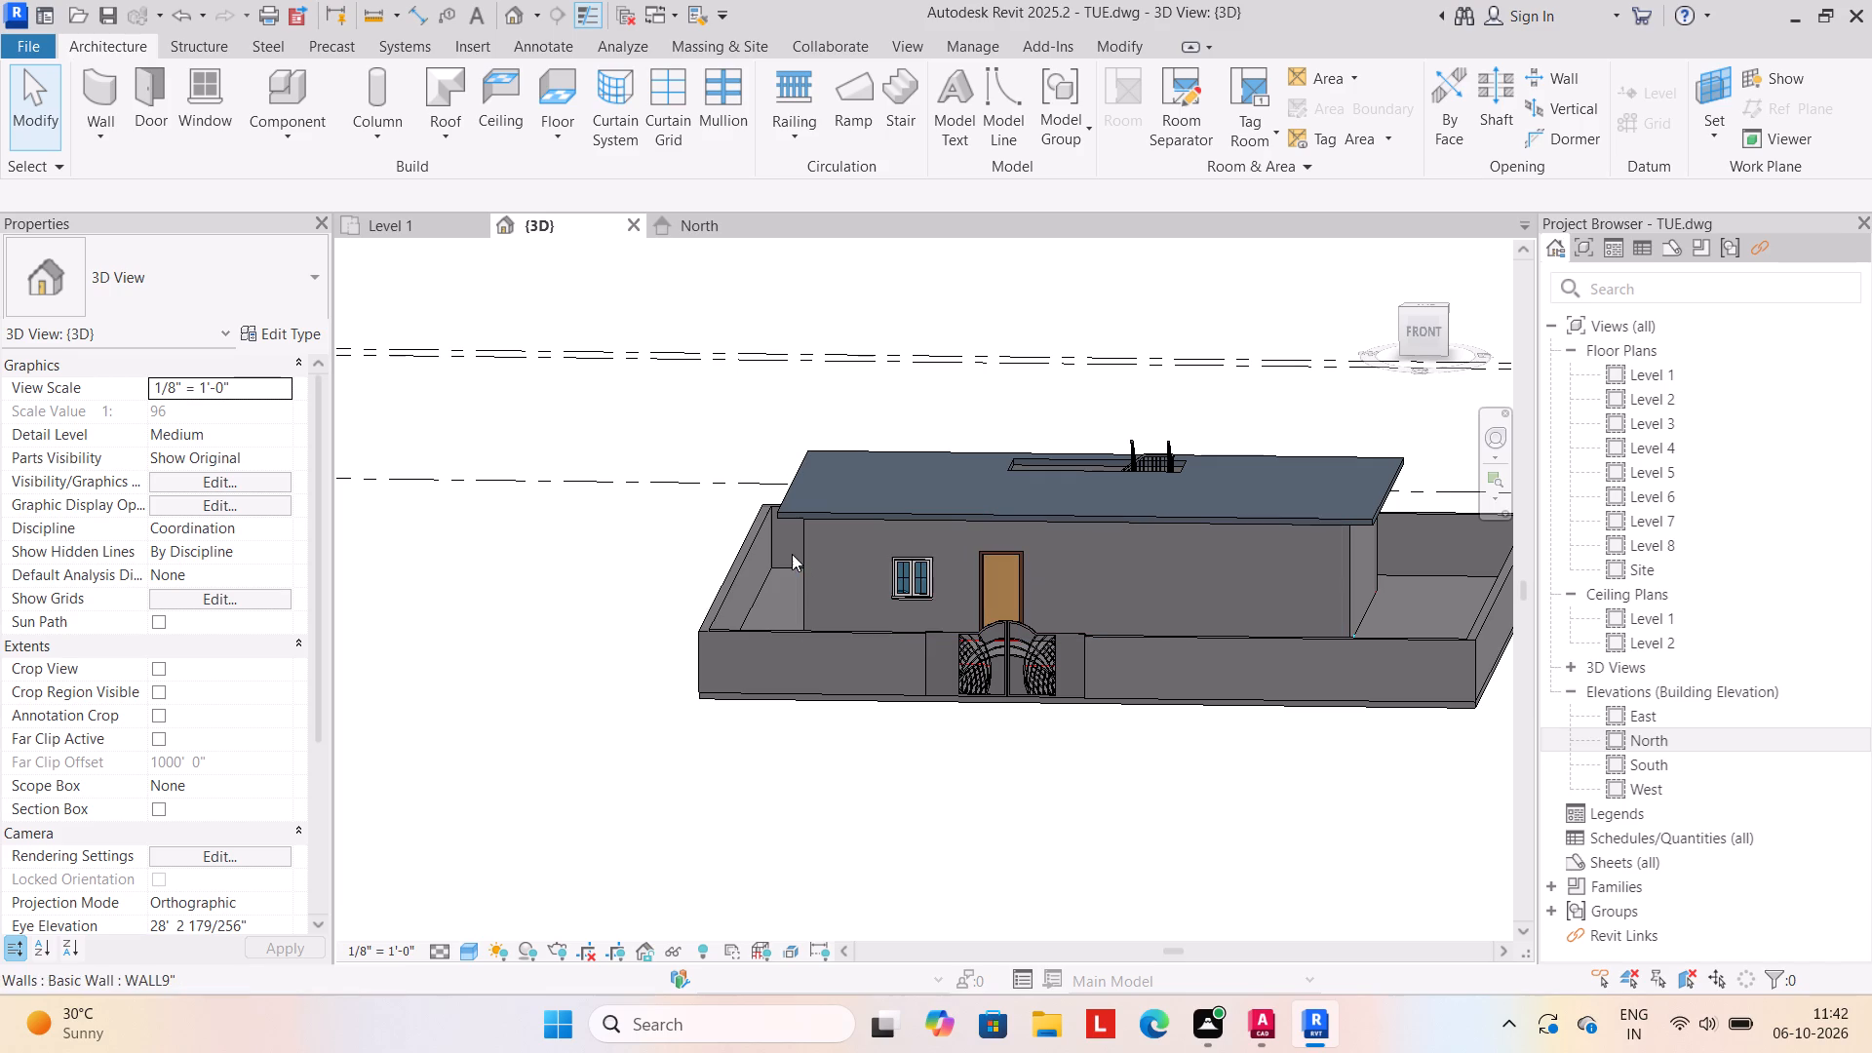
left_click(735, 573)
left_click(731, 796)
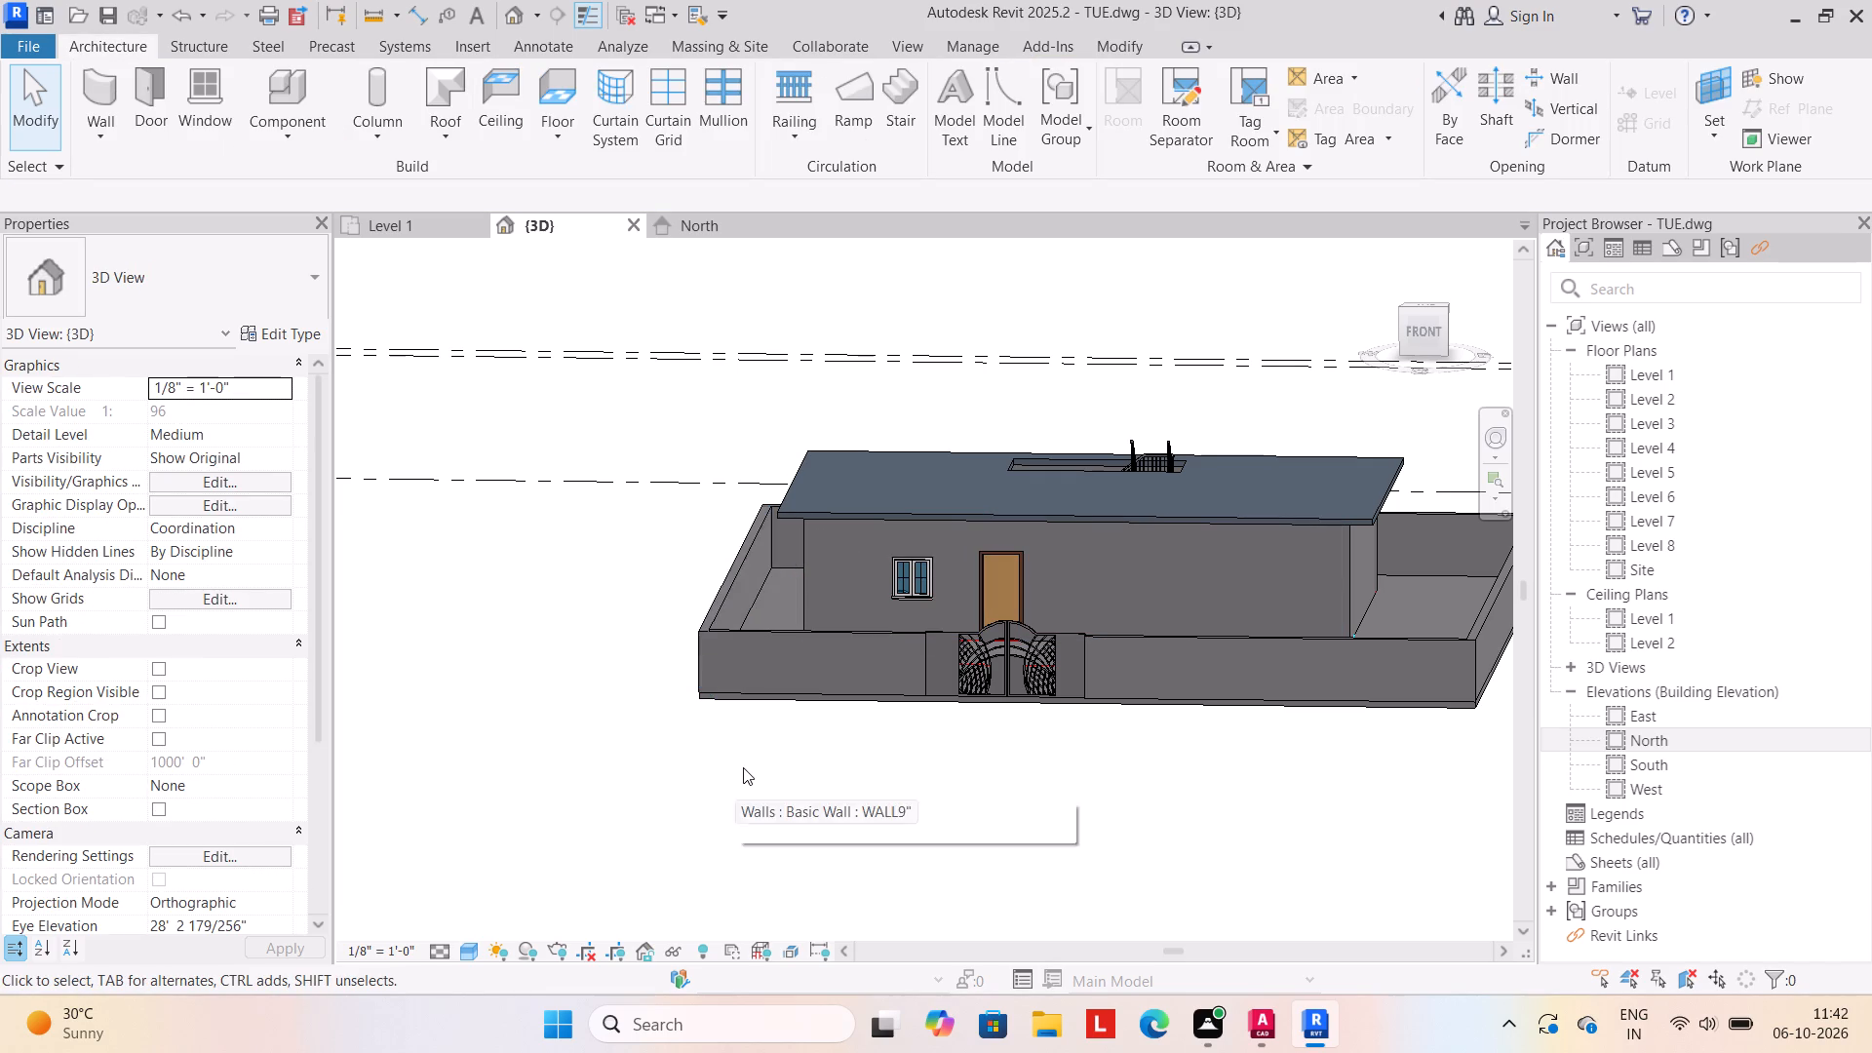
scroll(745, 760, "down", 1)
middle_click_drag(742, 727, 608, 775)
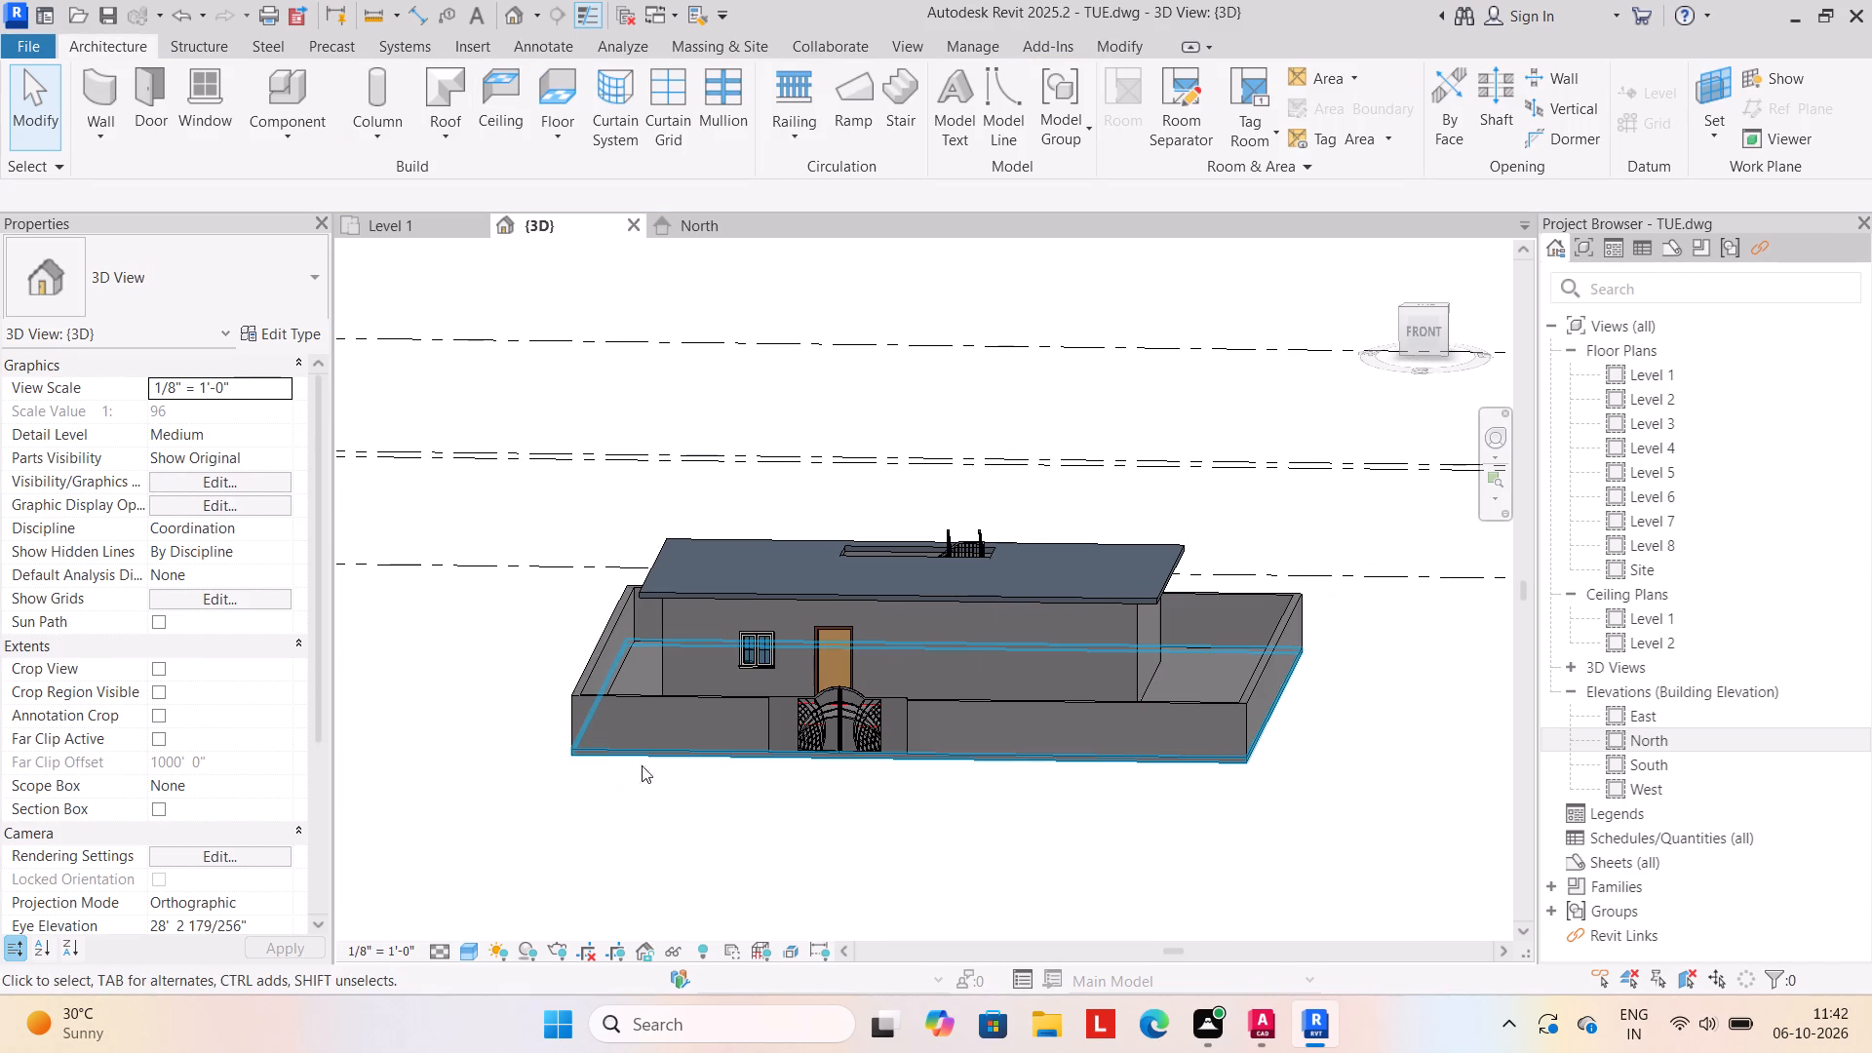
left_click(1043, 748)
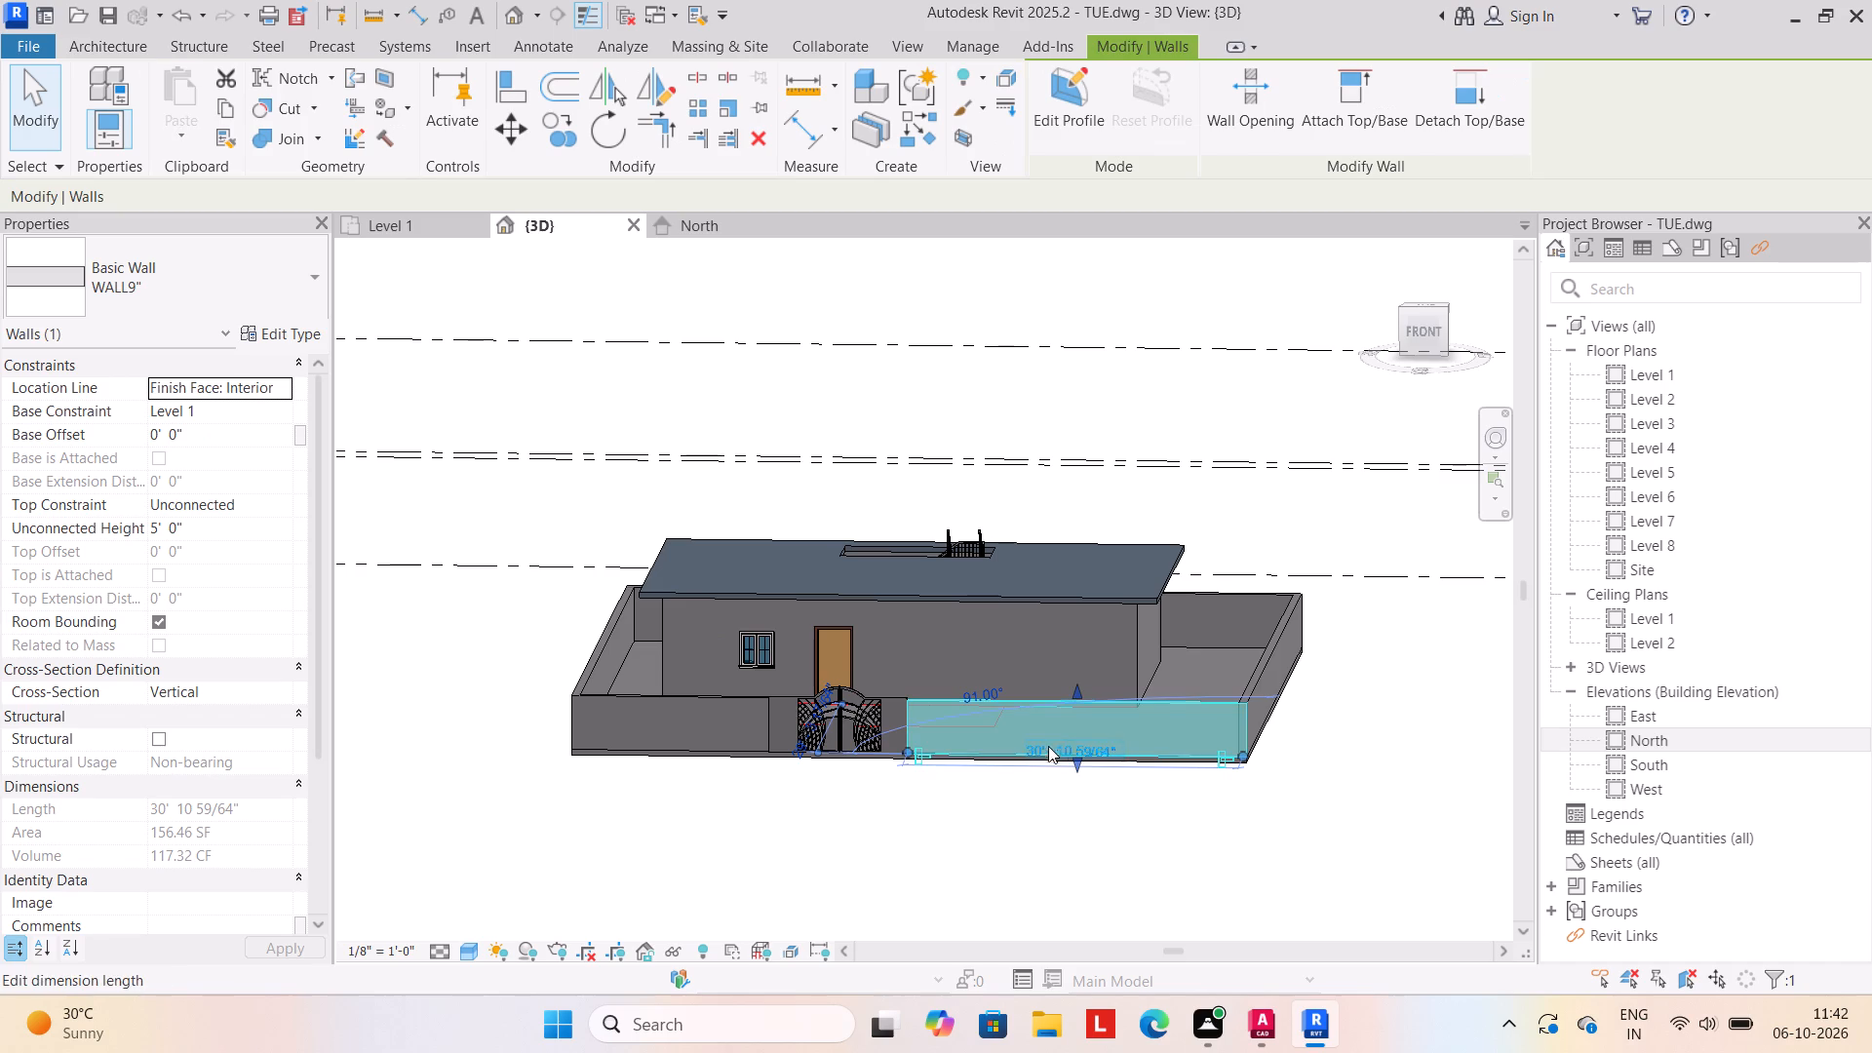
left_click(1090, 838)
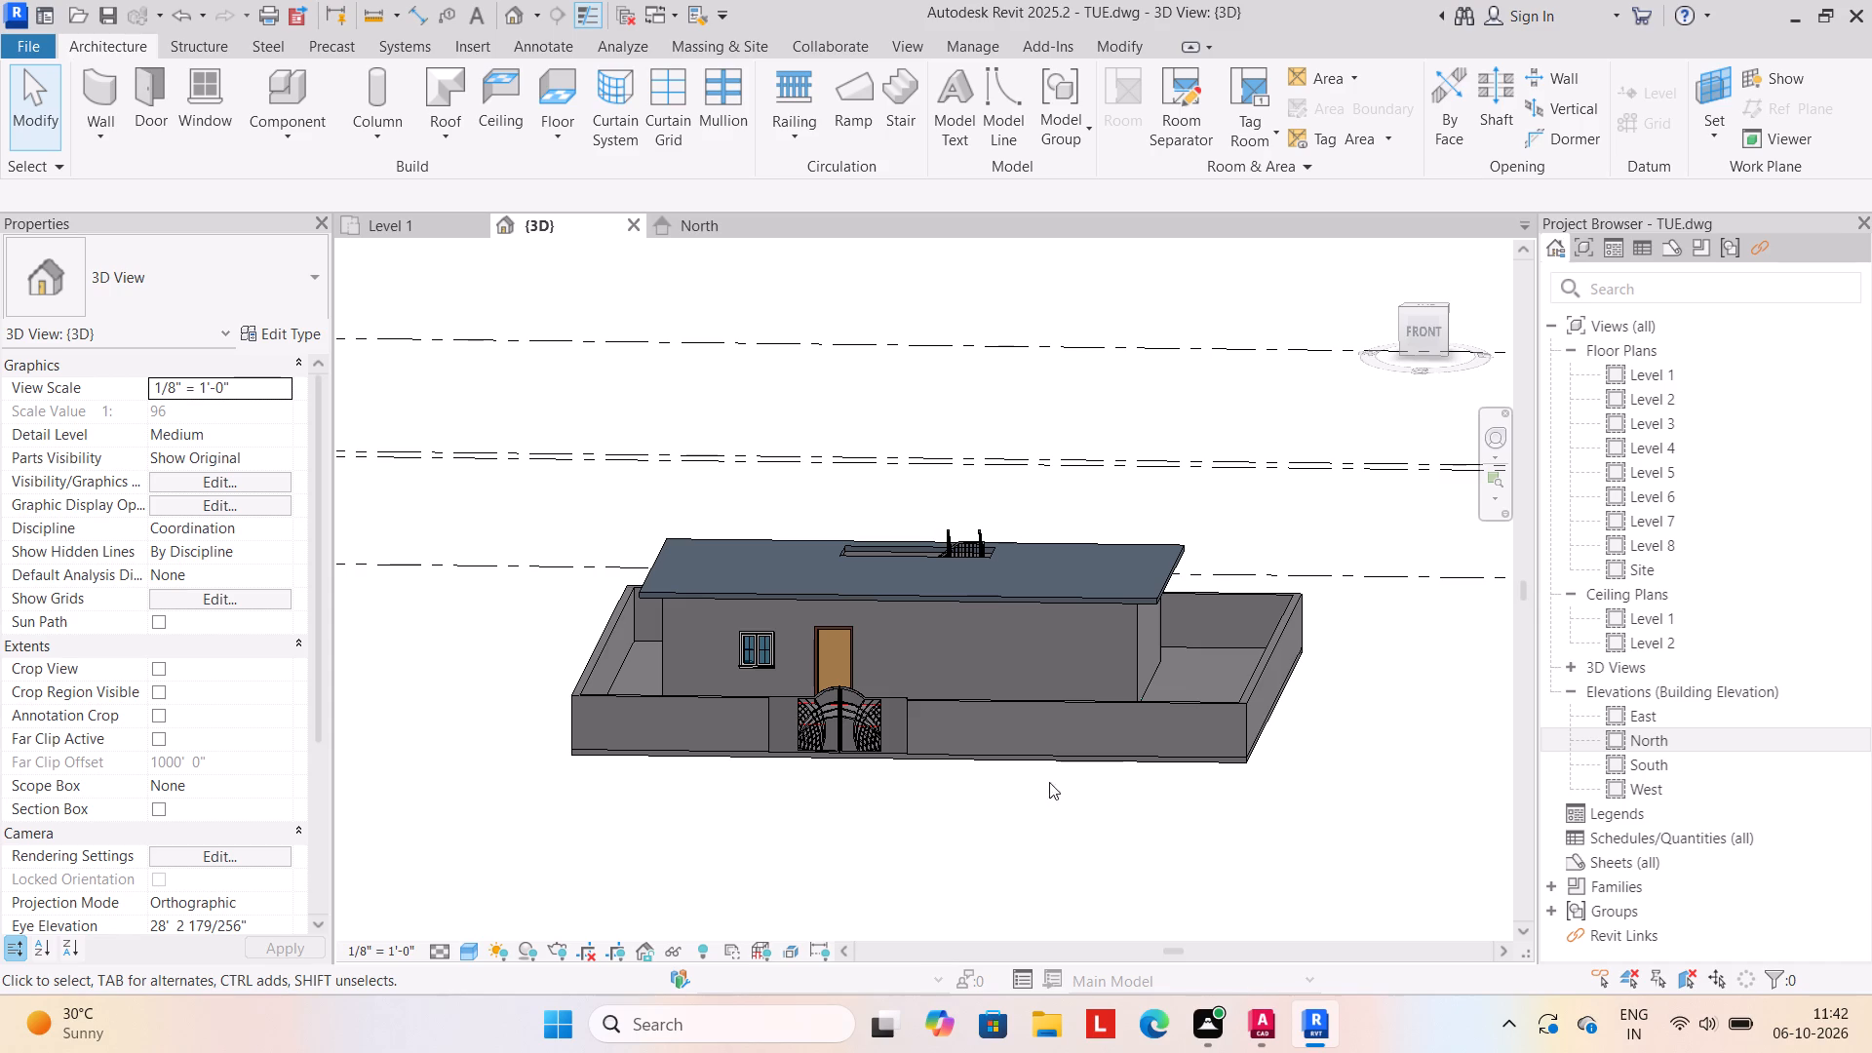
left_click(1009, 704)
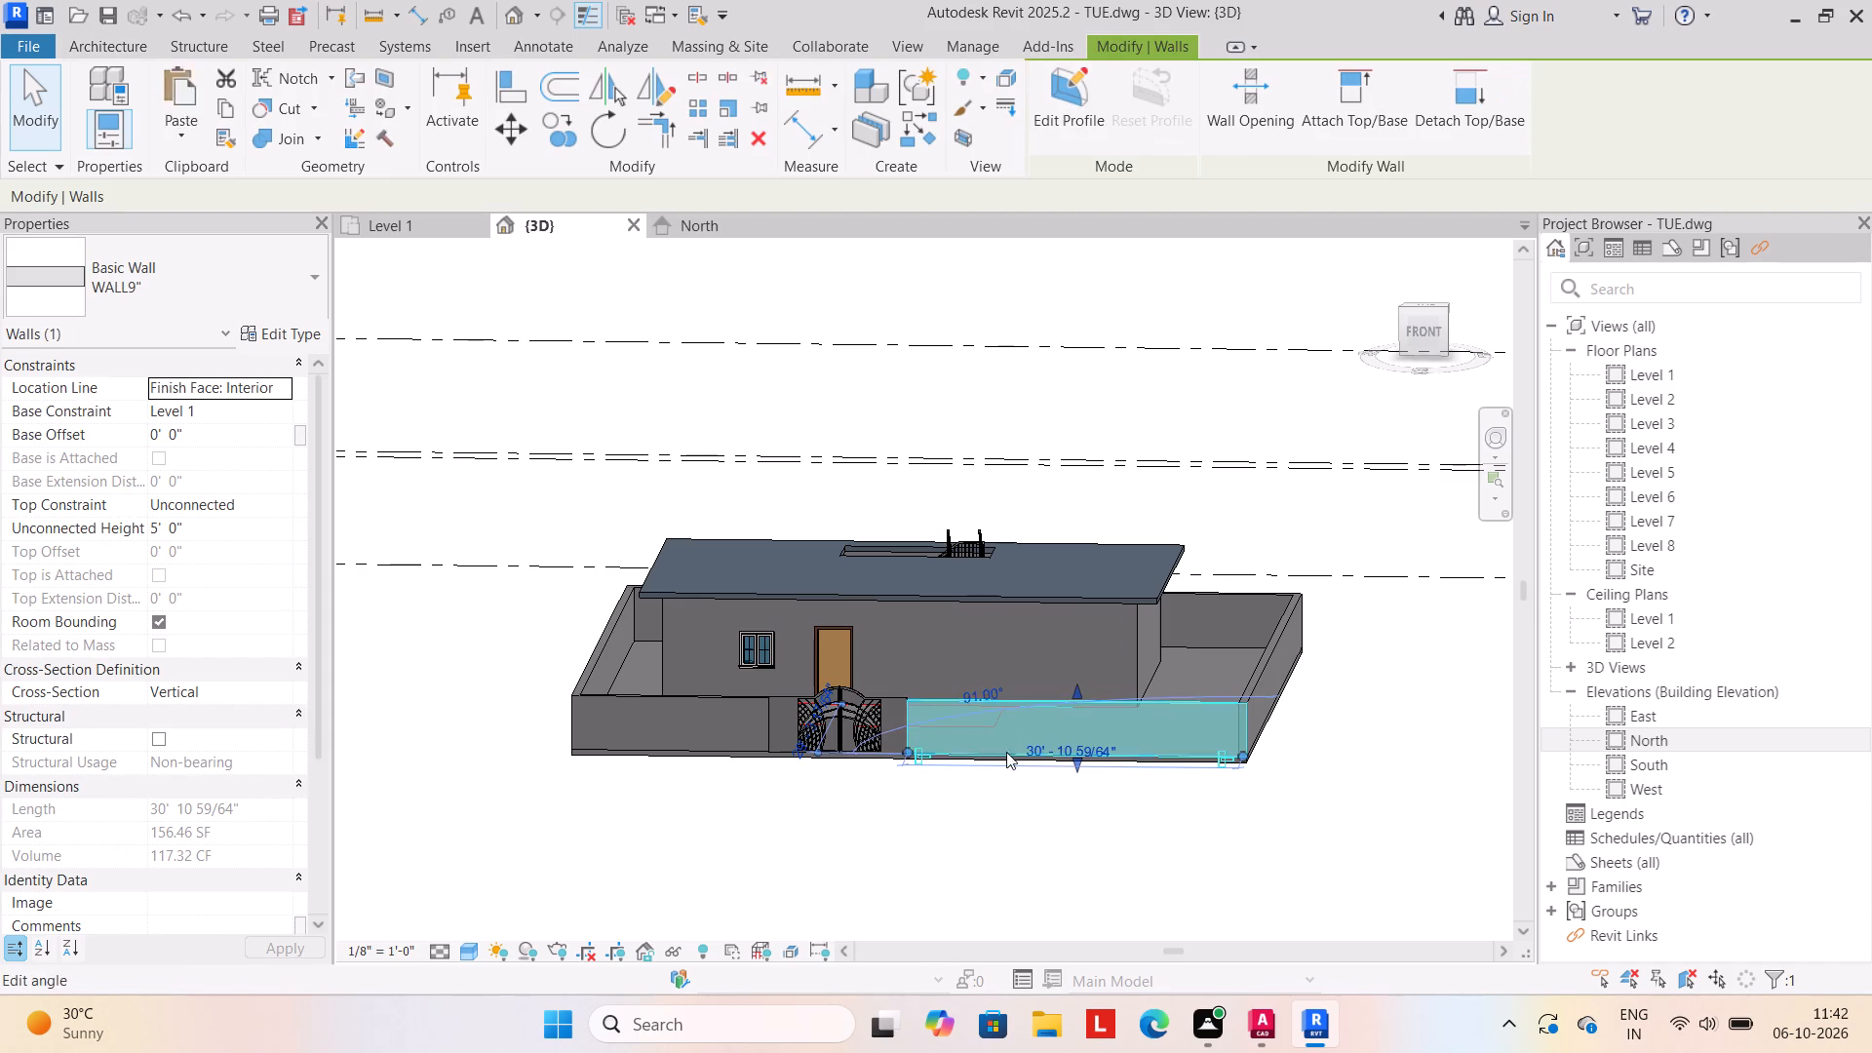
left_click(964, 824)
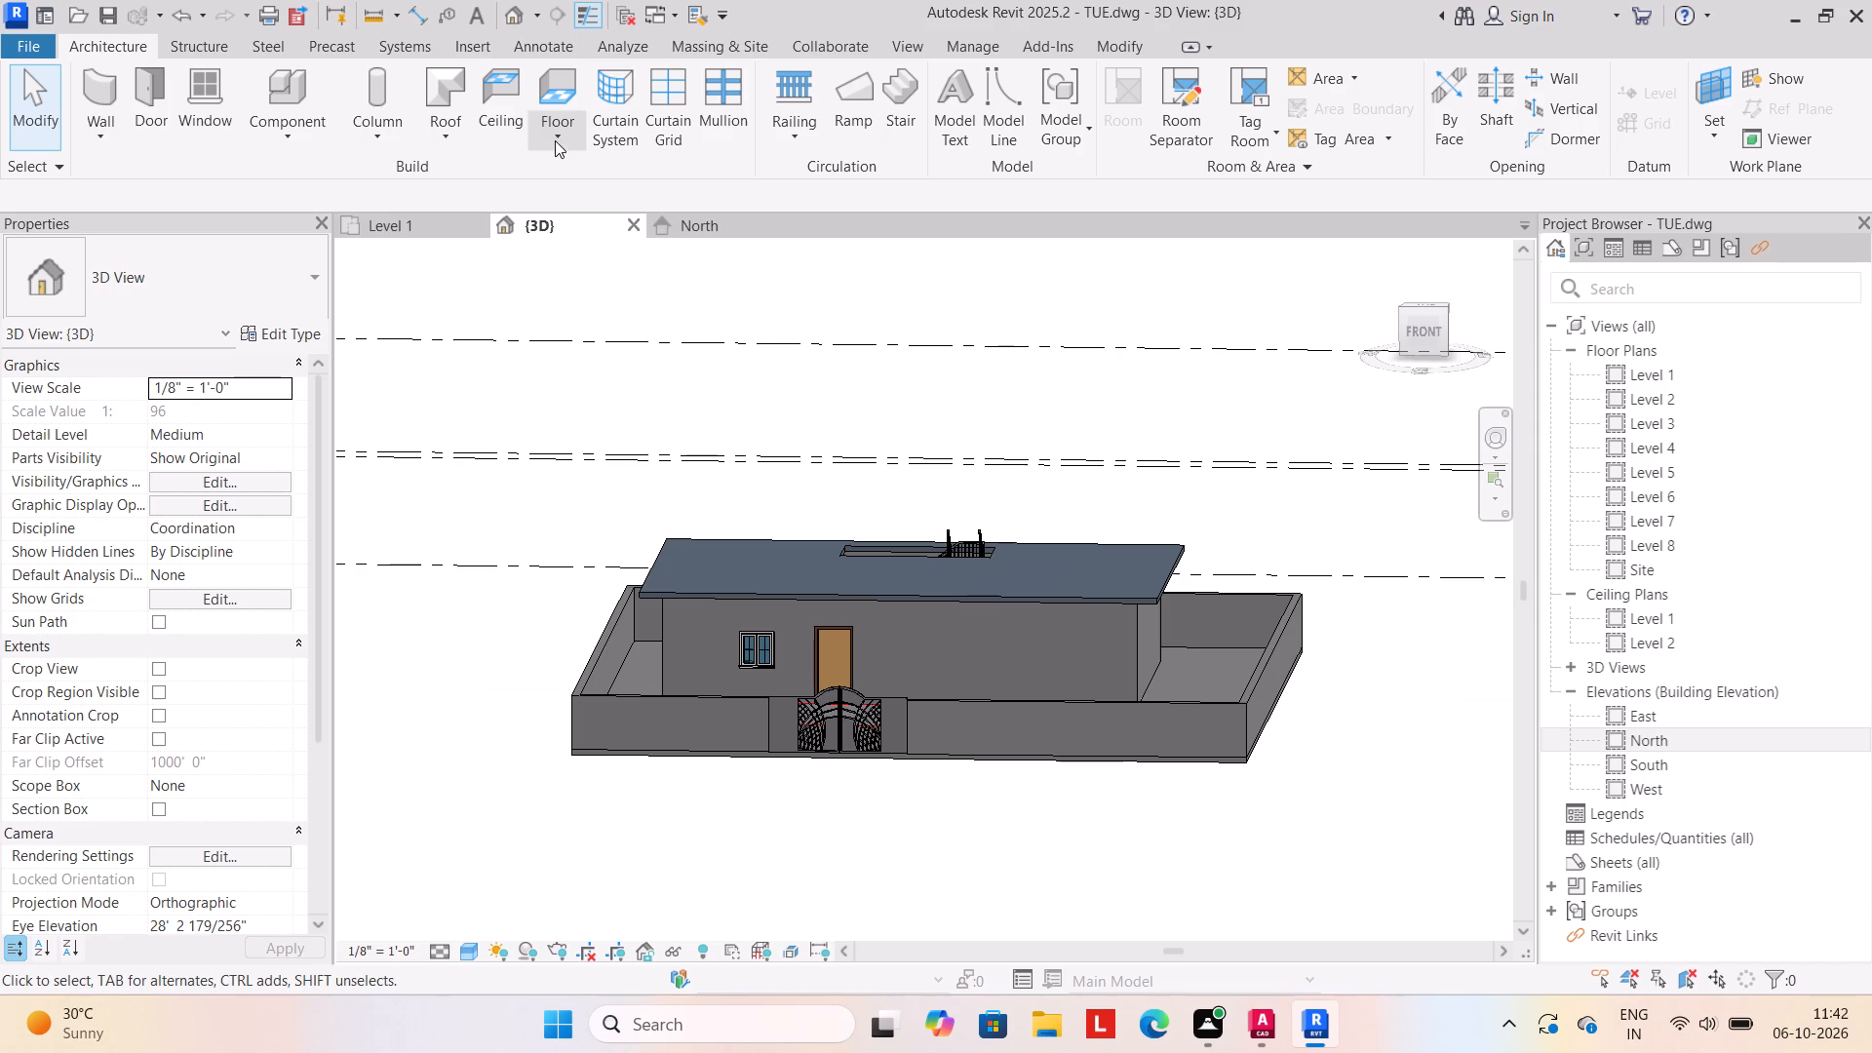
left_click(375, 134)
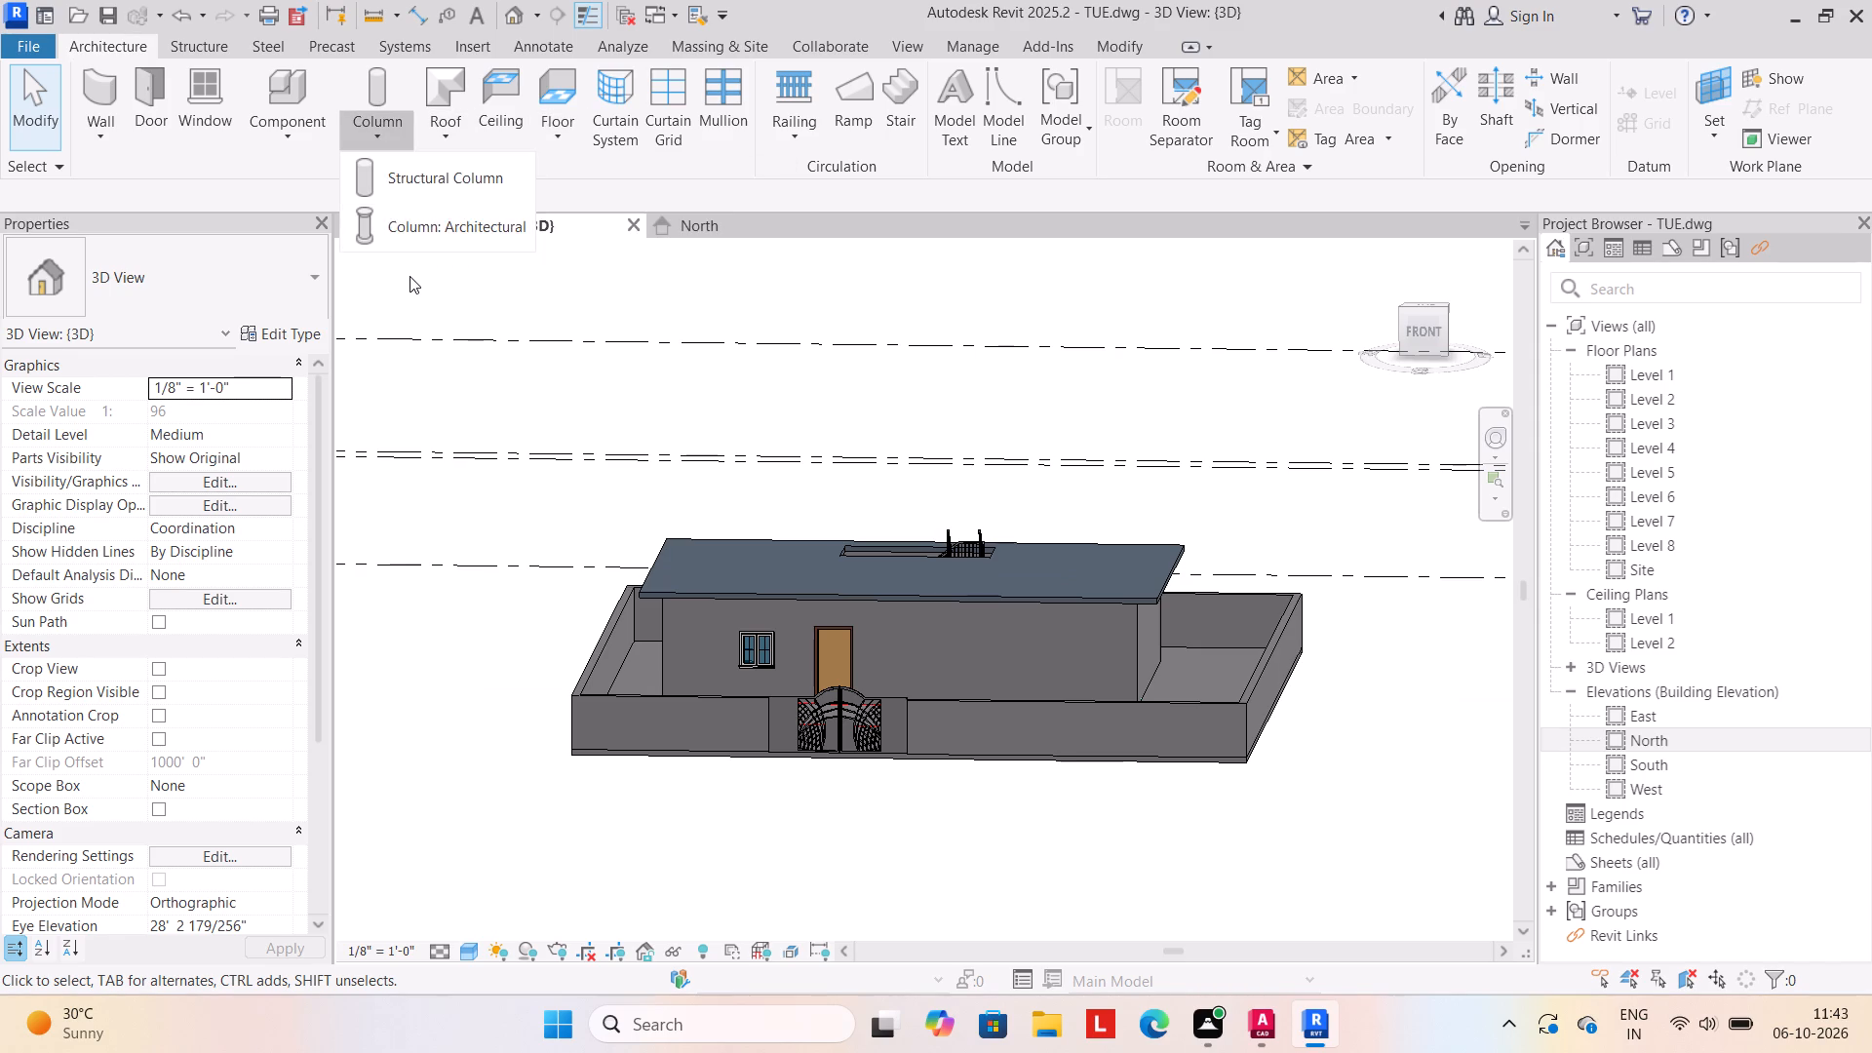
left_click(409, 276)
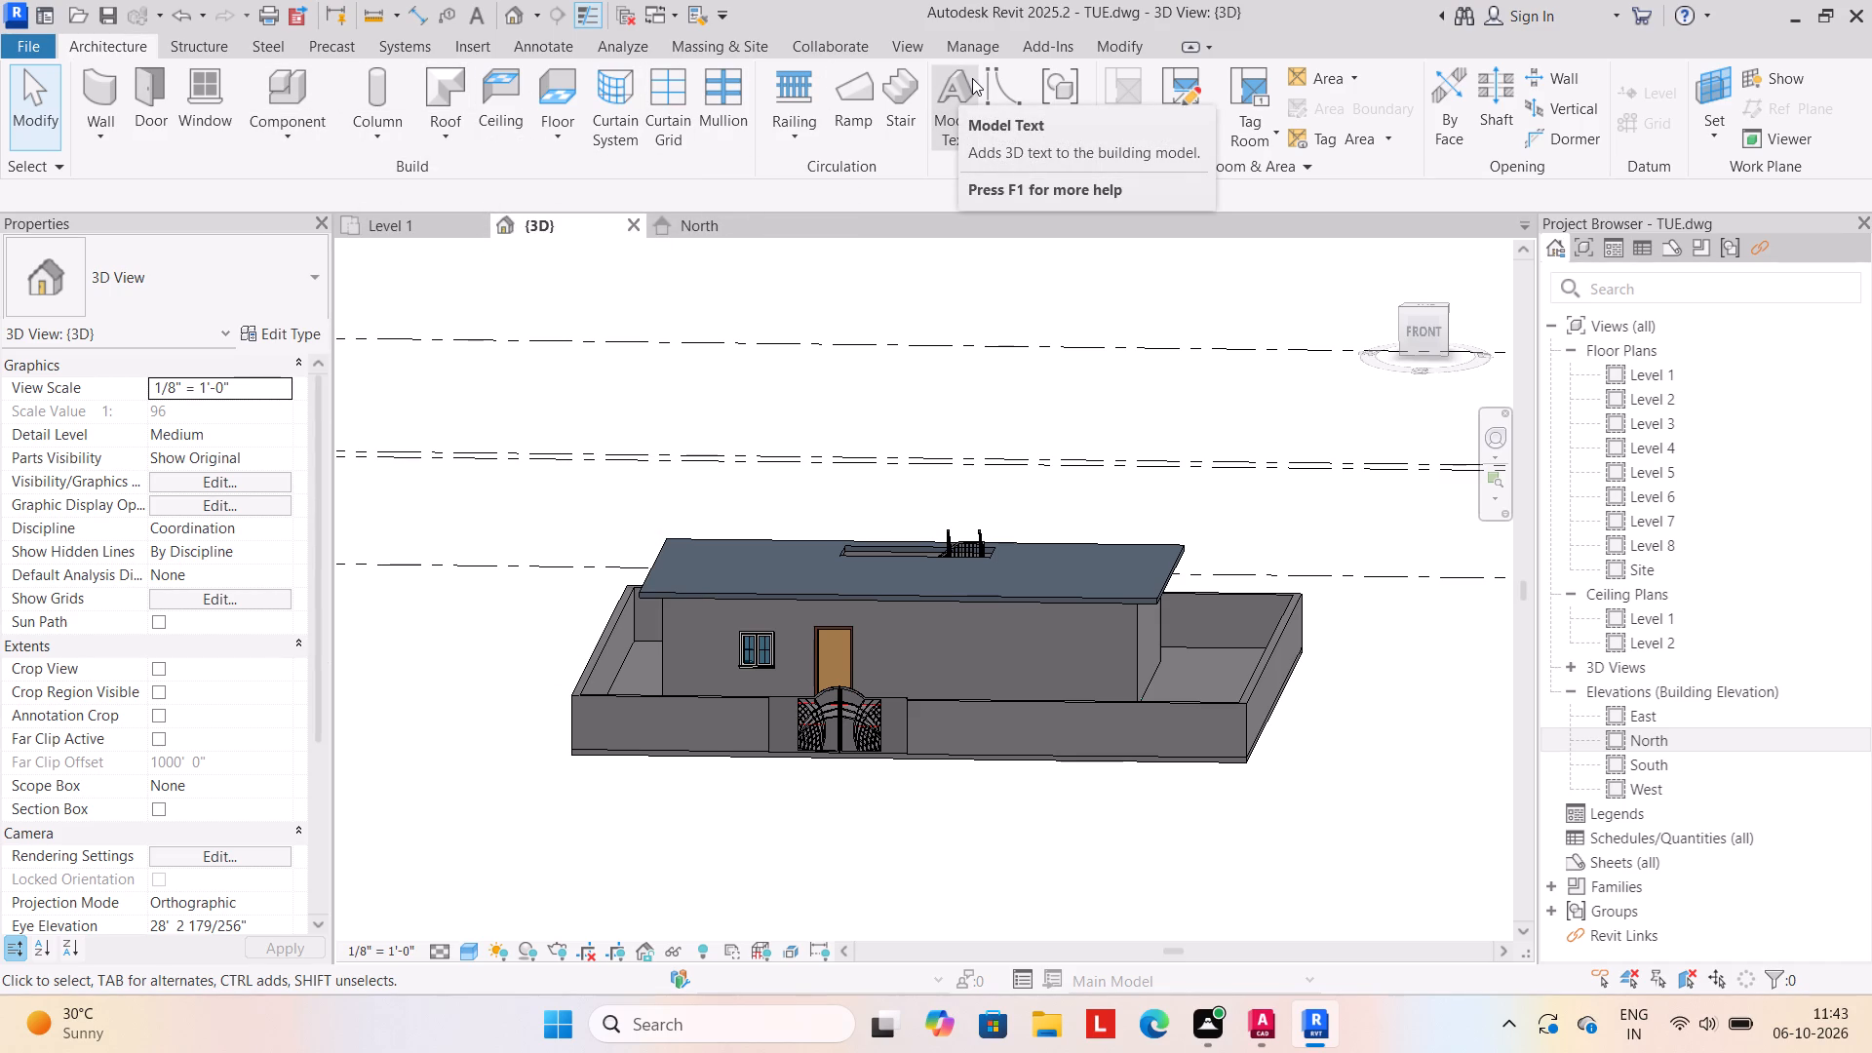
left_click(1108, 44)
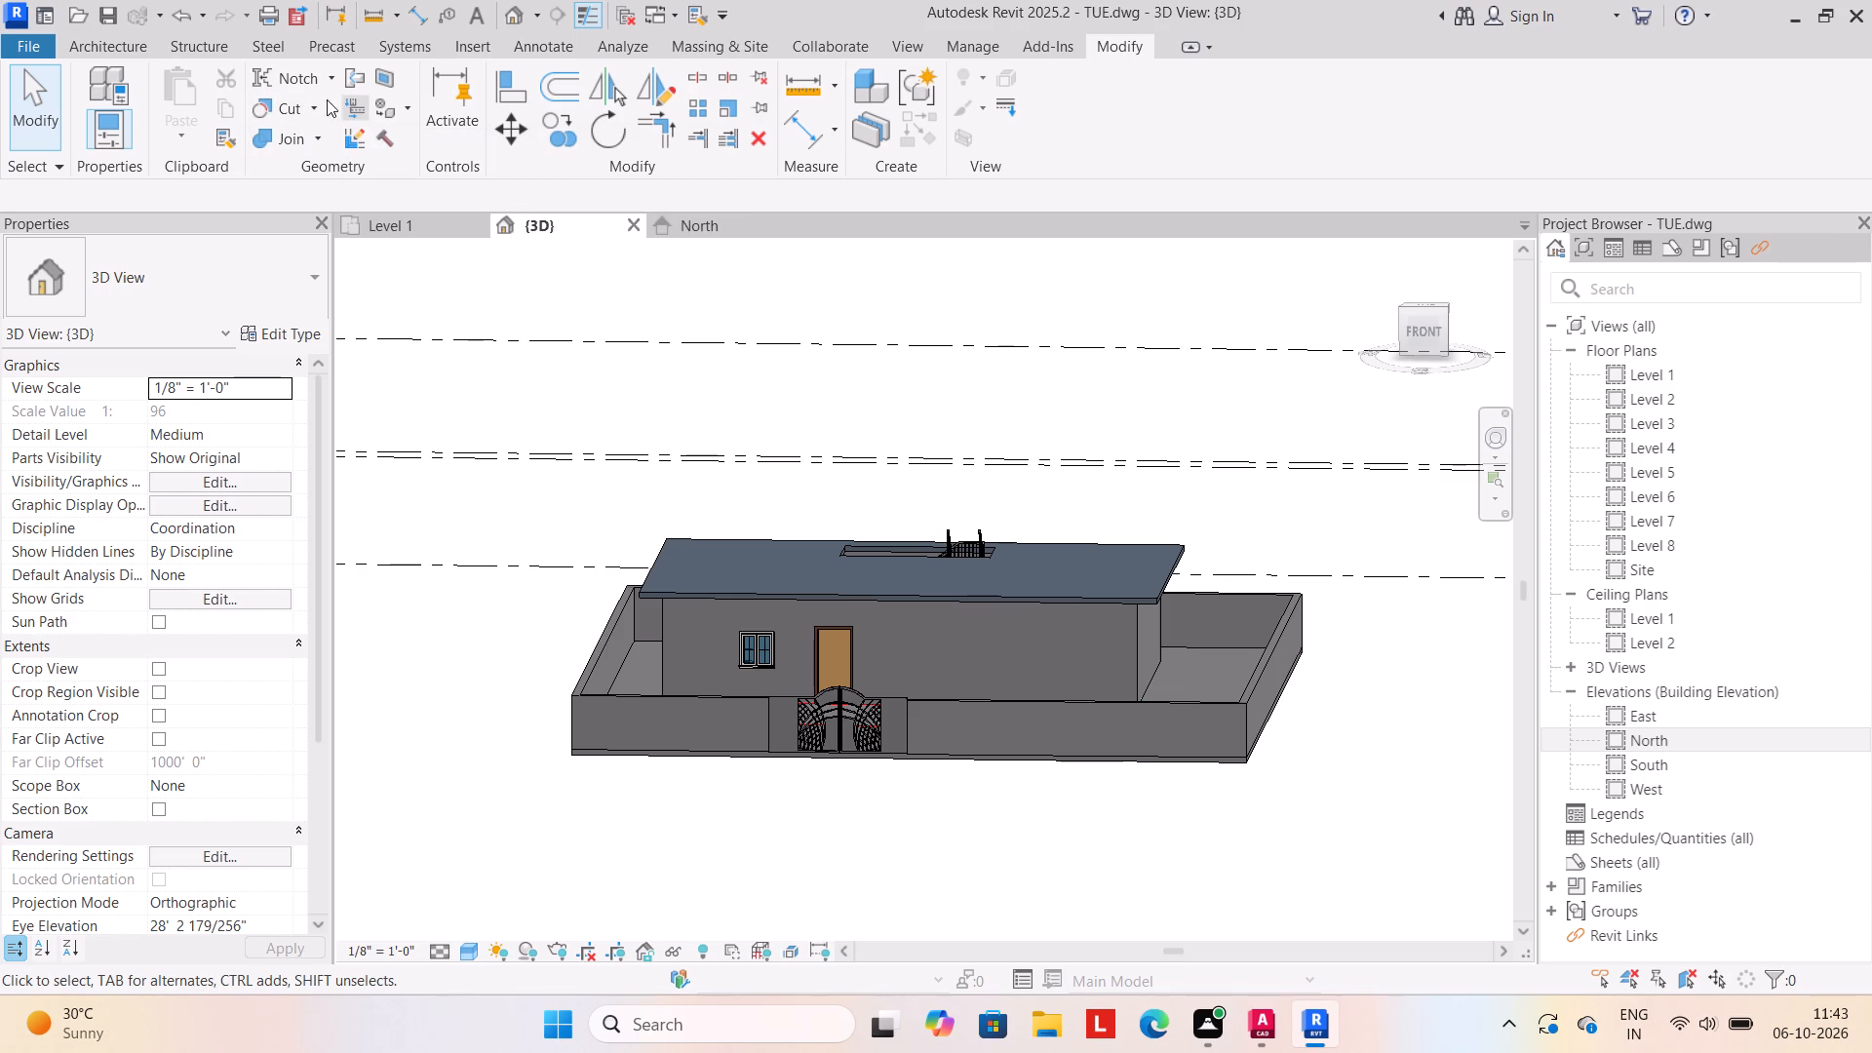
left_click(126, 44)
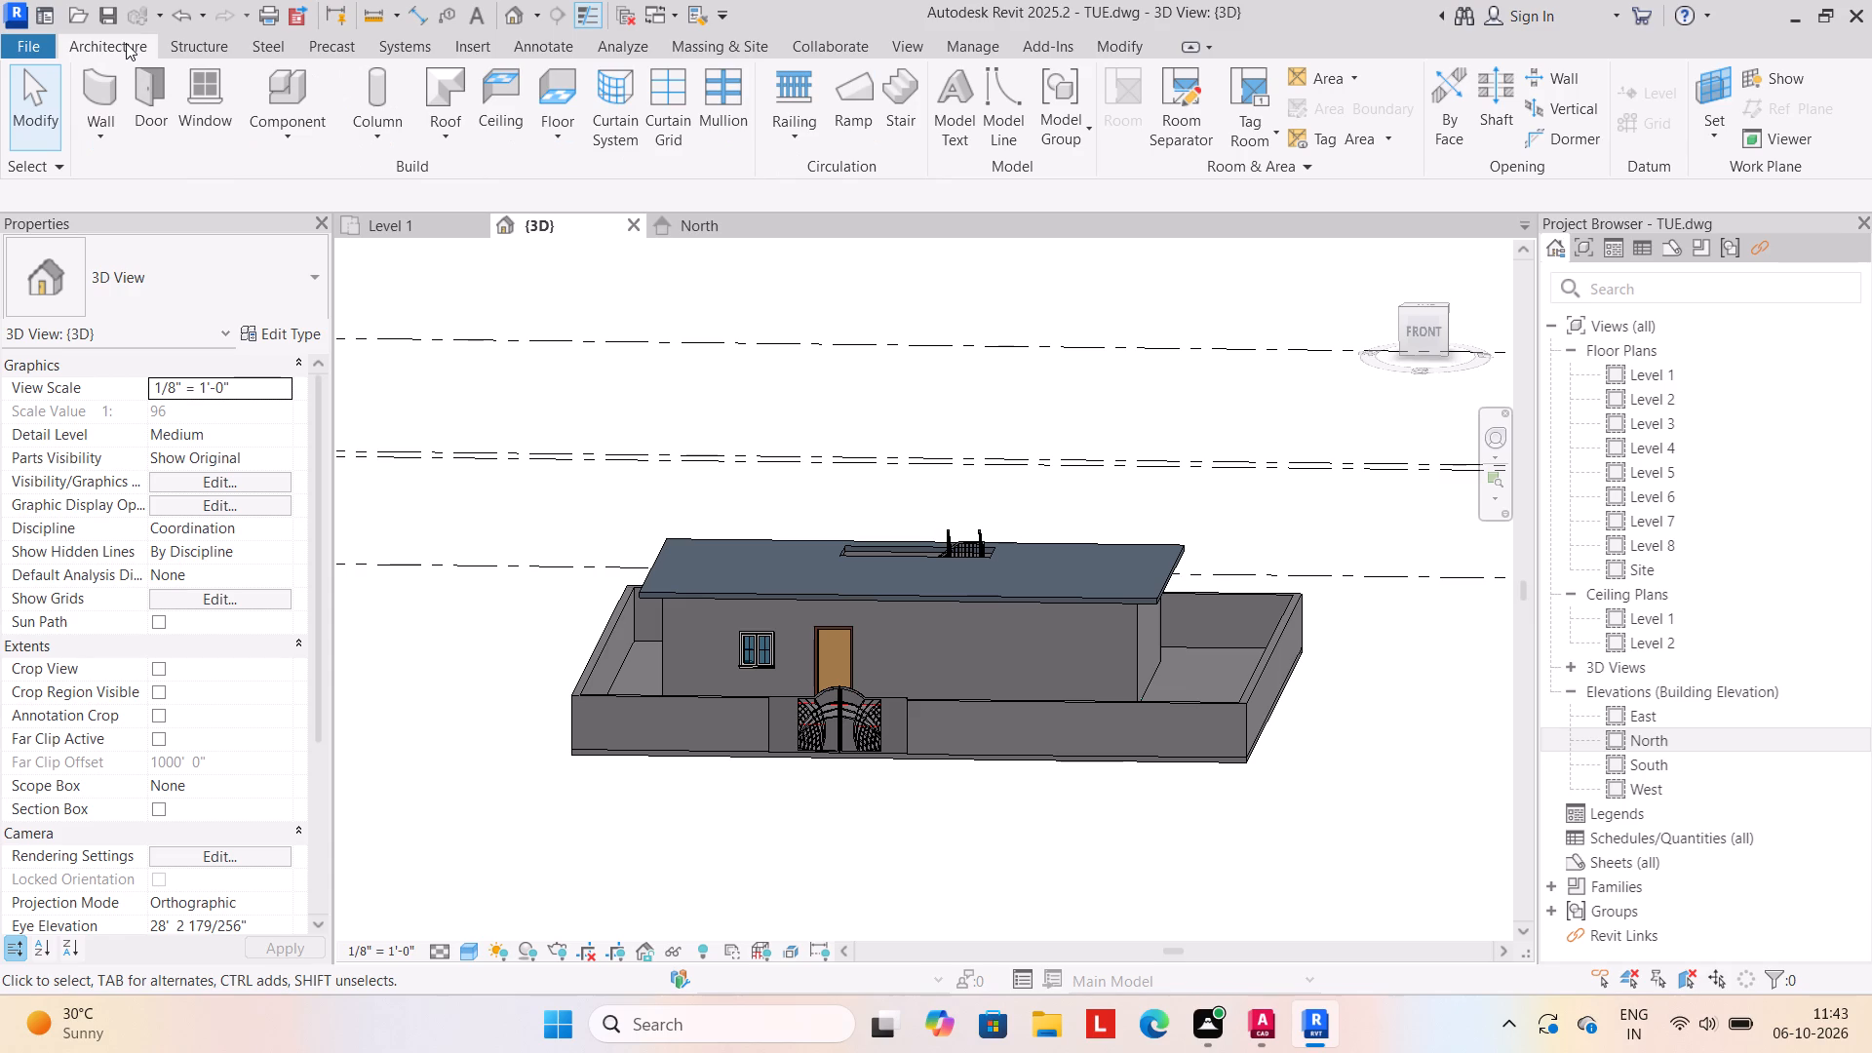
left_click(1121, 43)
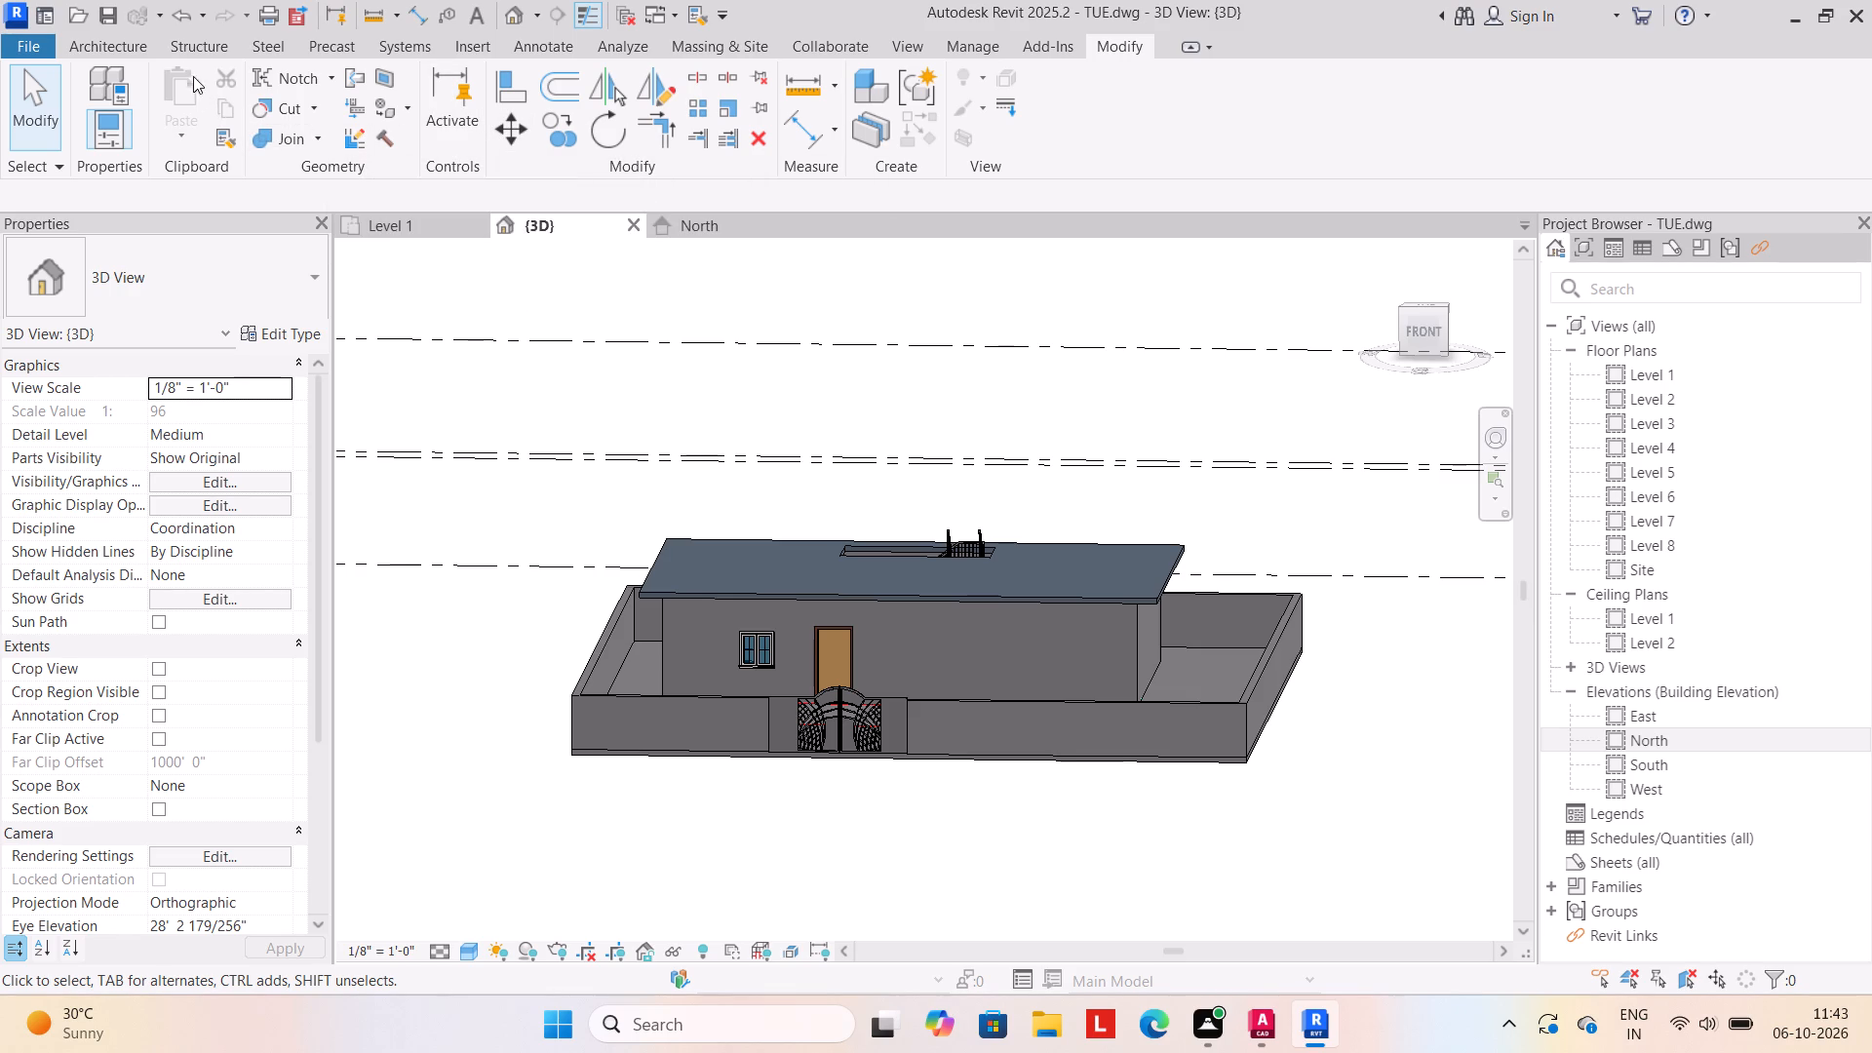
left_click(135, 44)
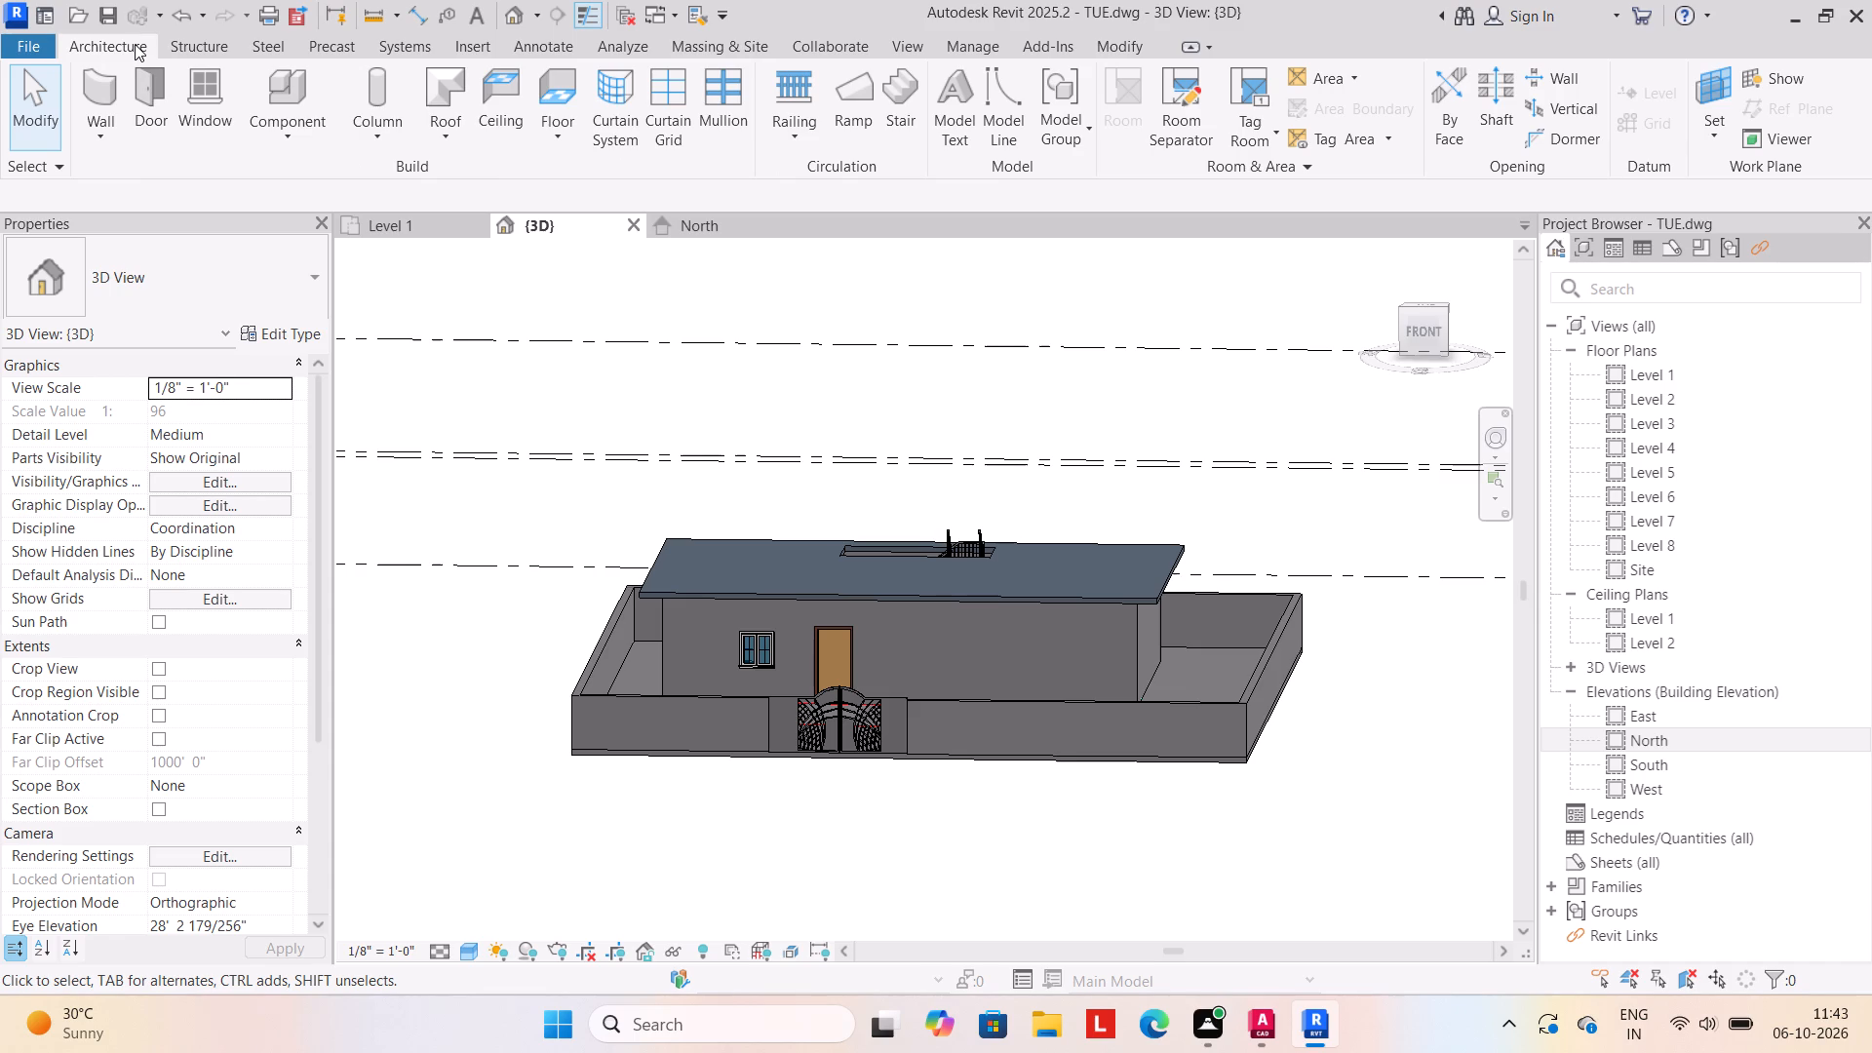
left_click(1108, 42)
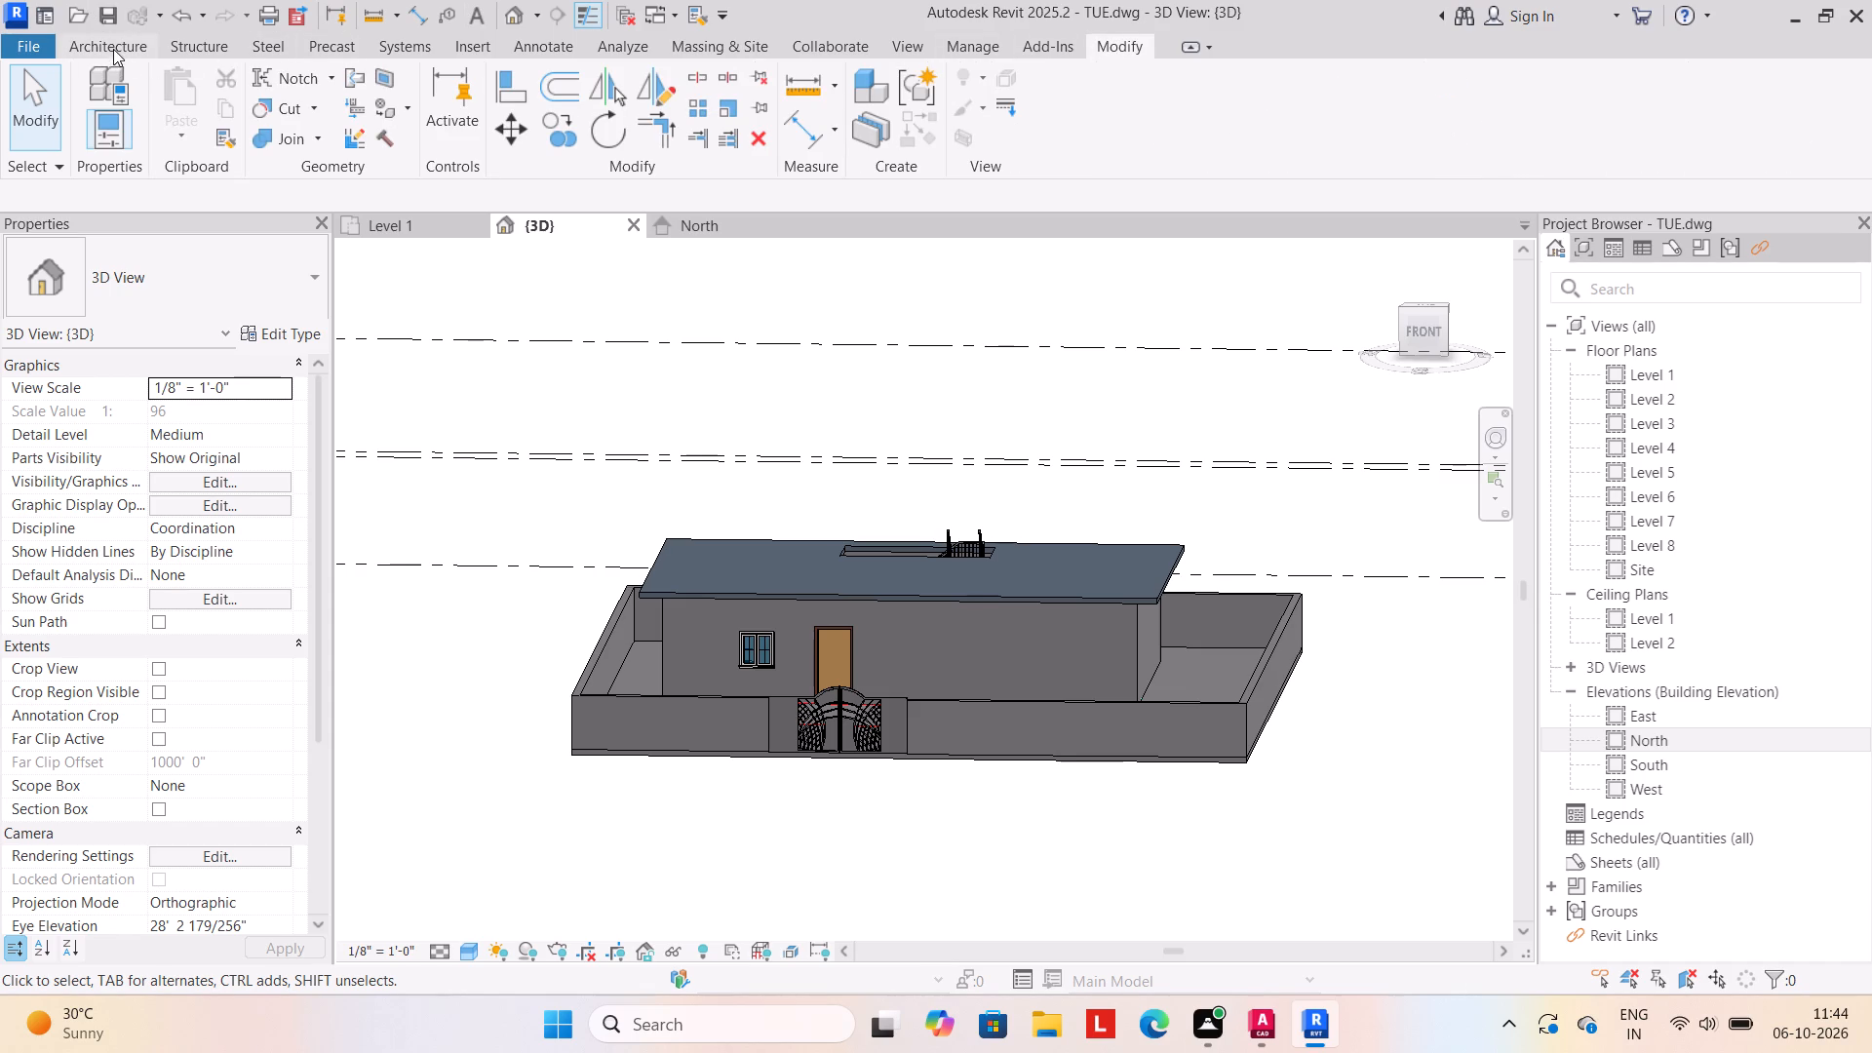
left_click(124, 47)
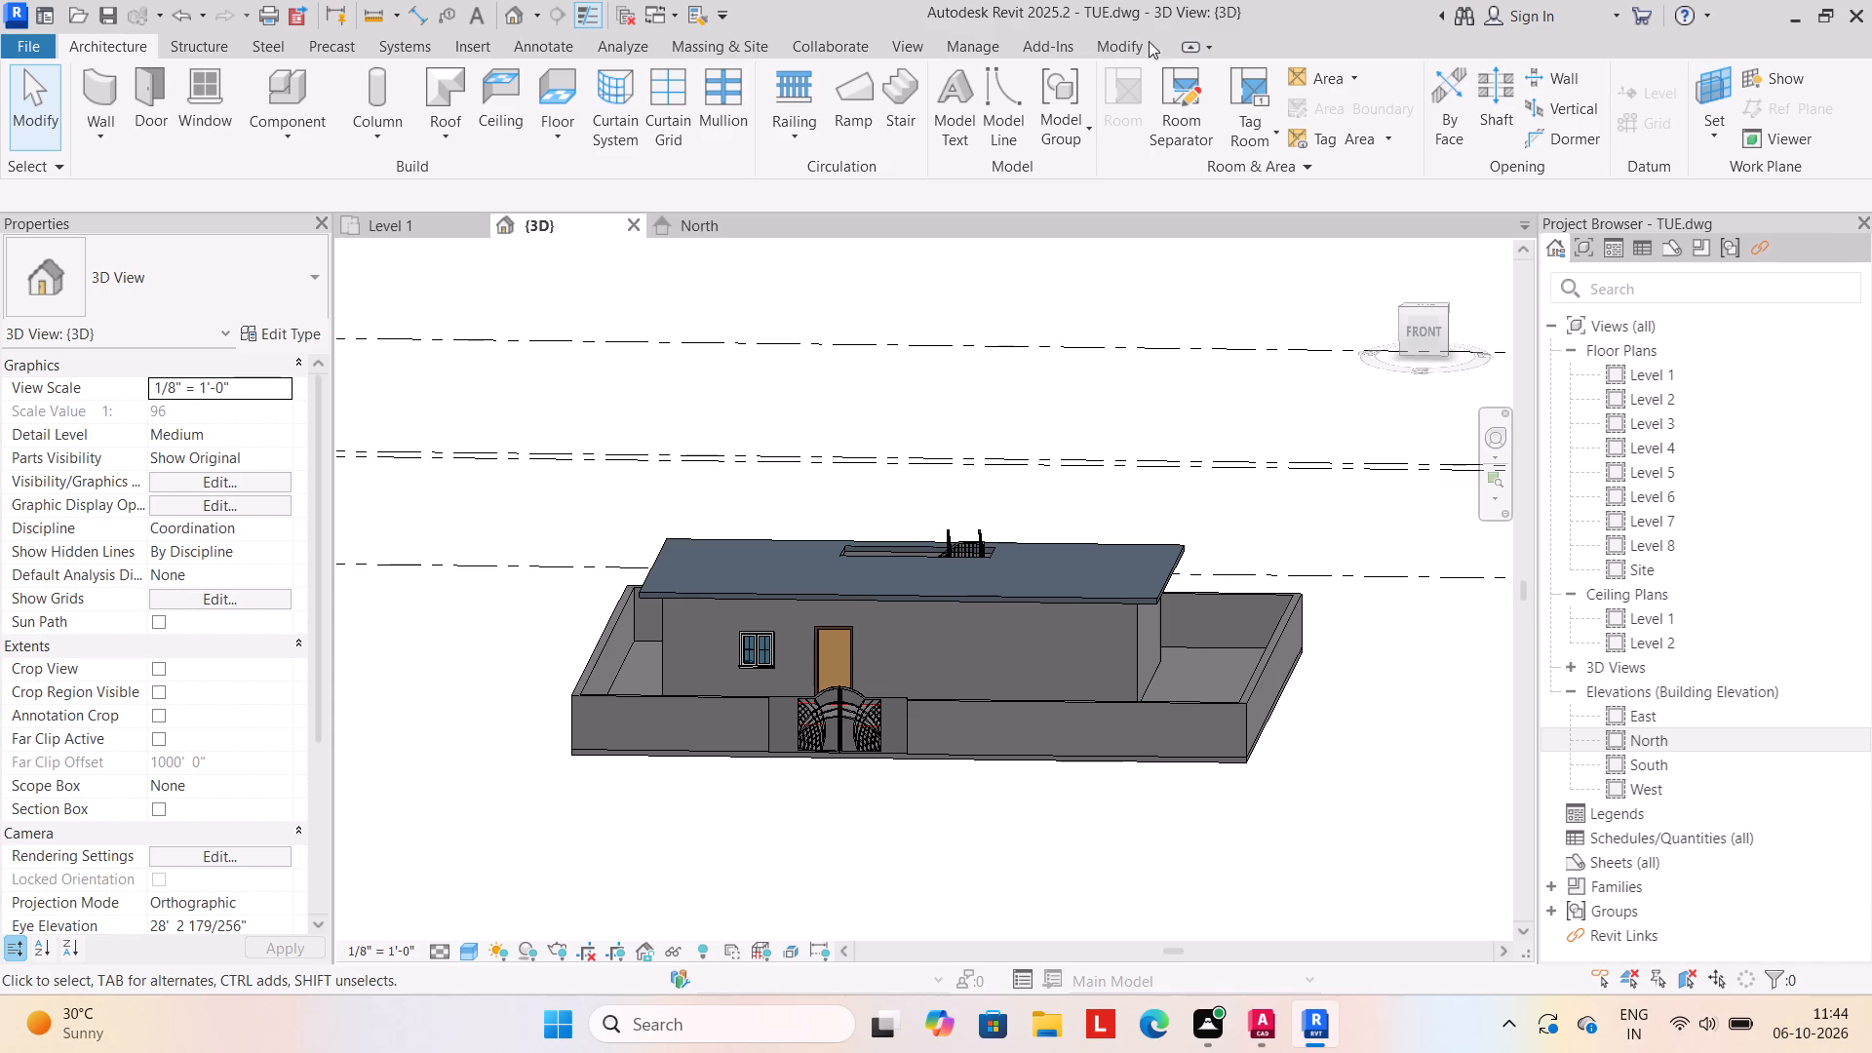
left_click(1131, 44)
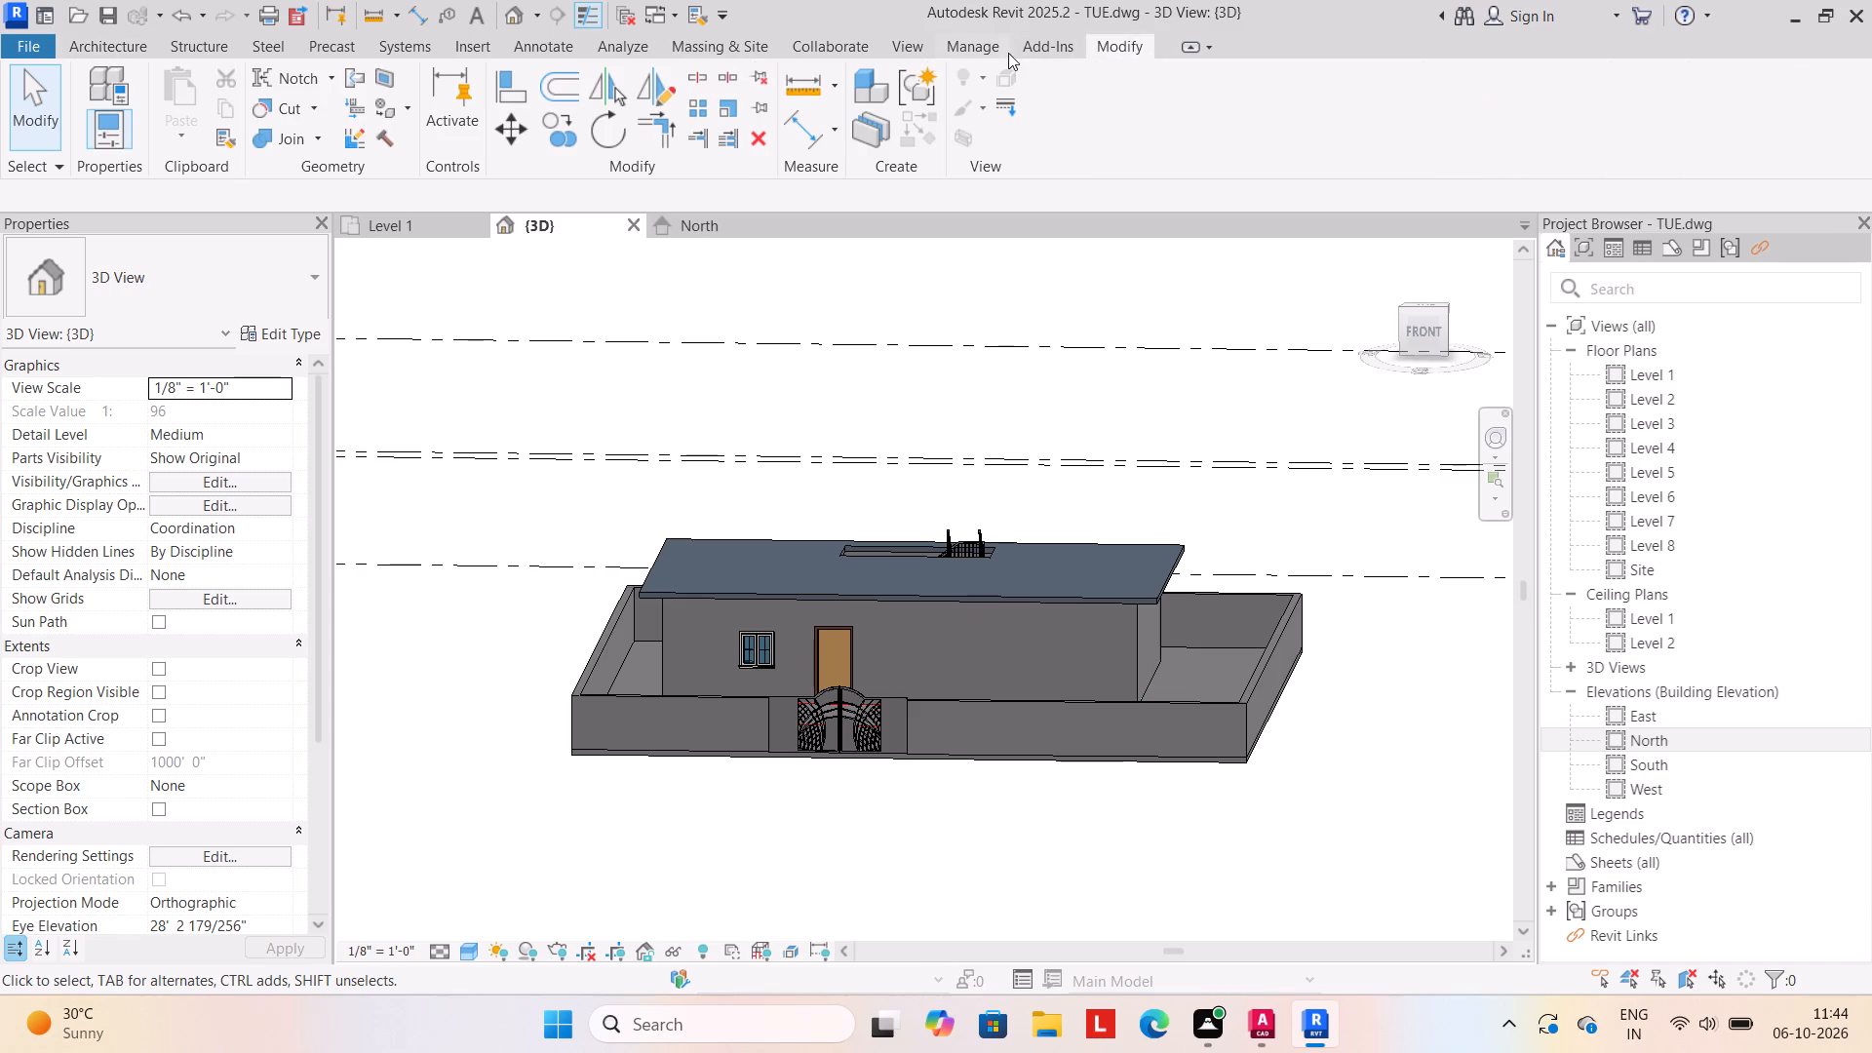
Create a new material in the project's Material Browser.
left_click(978, 45)
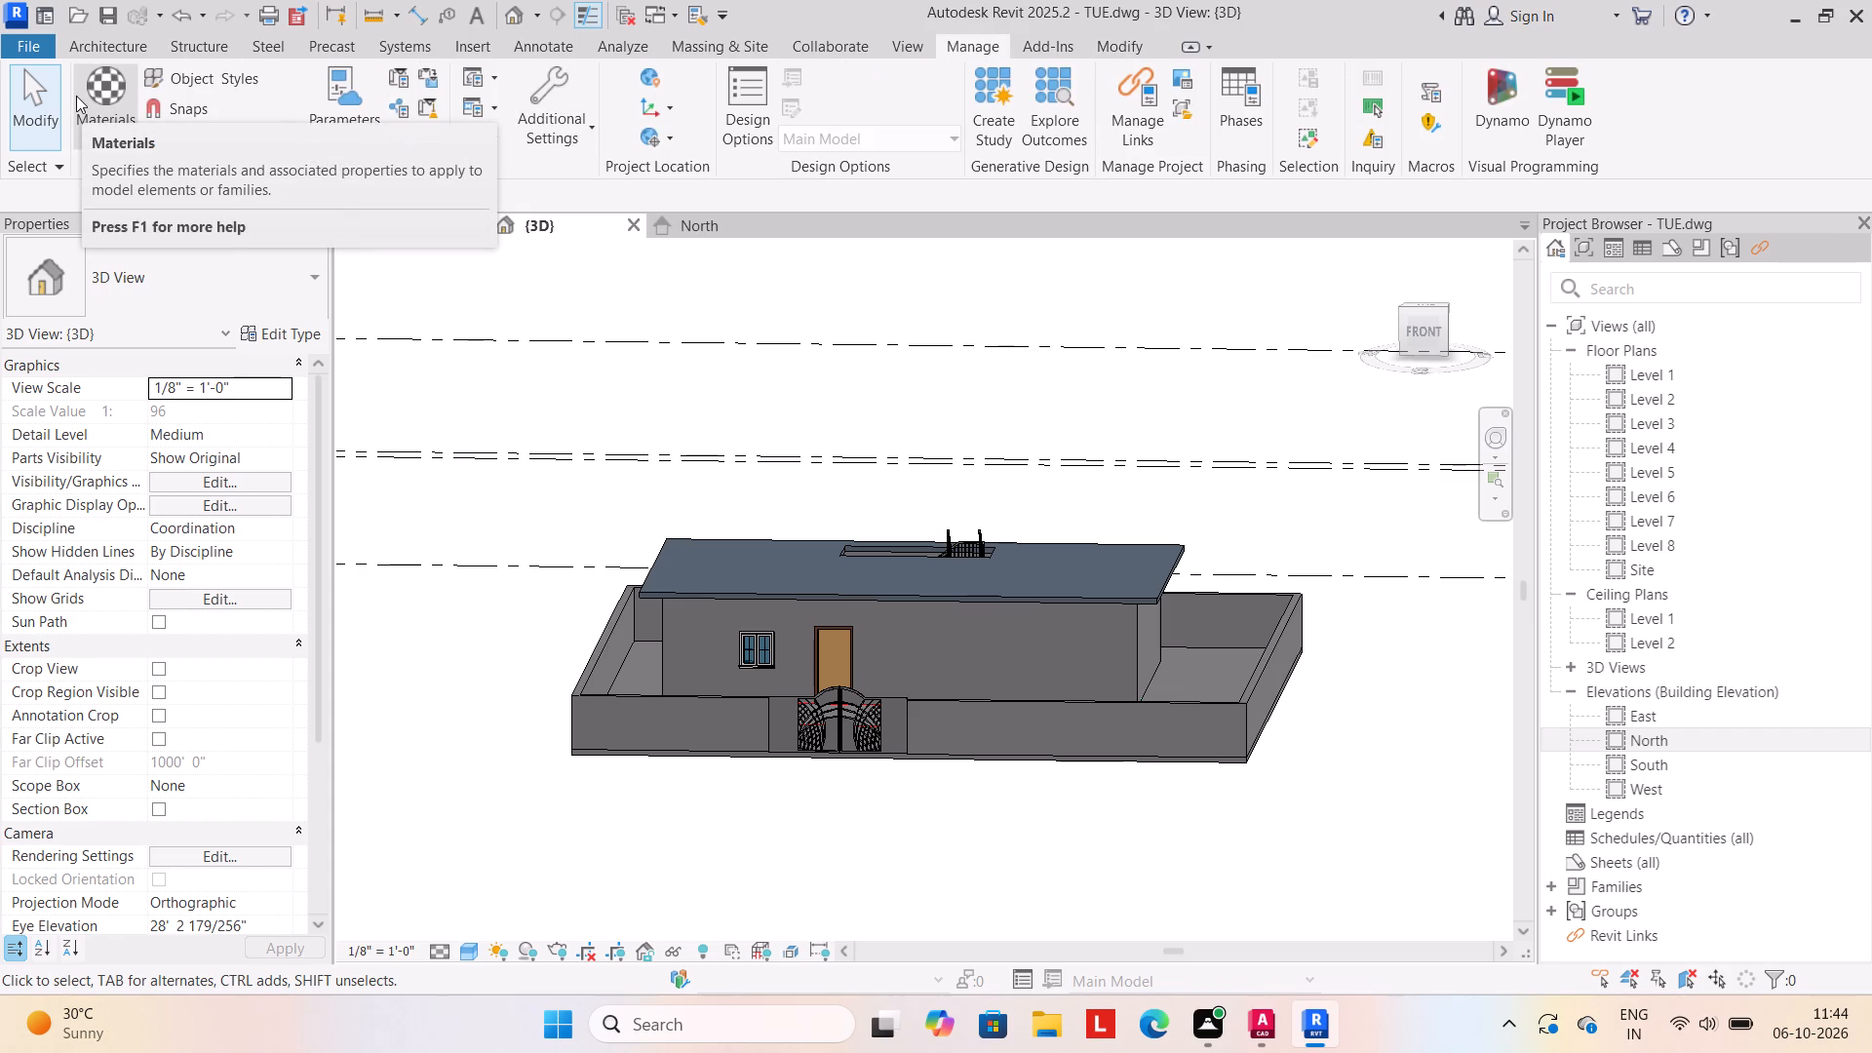
left_click(105, 78)
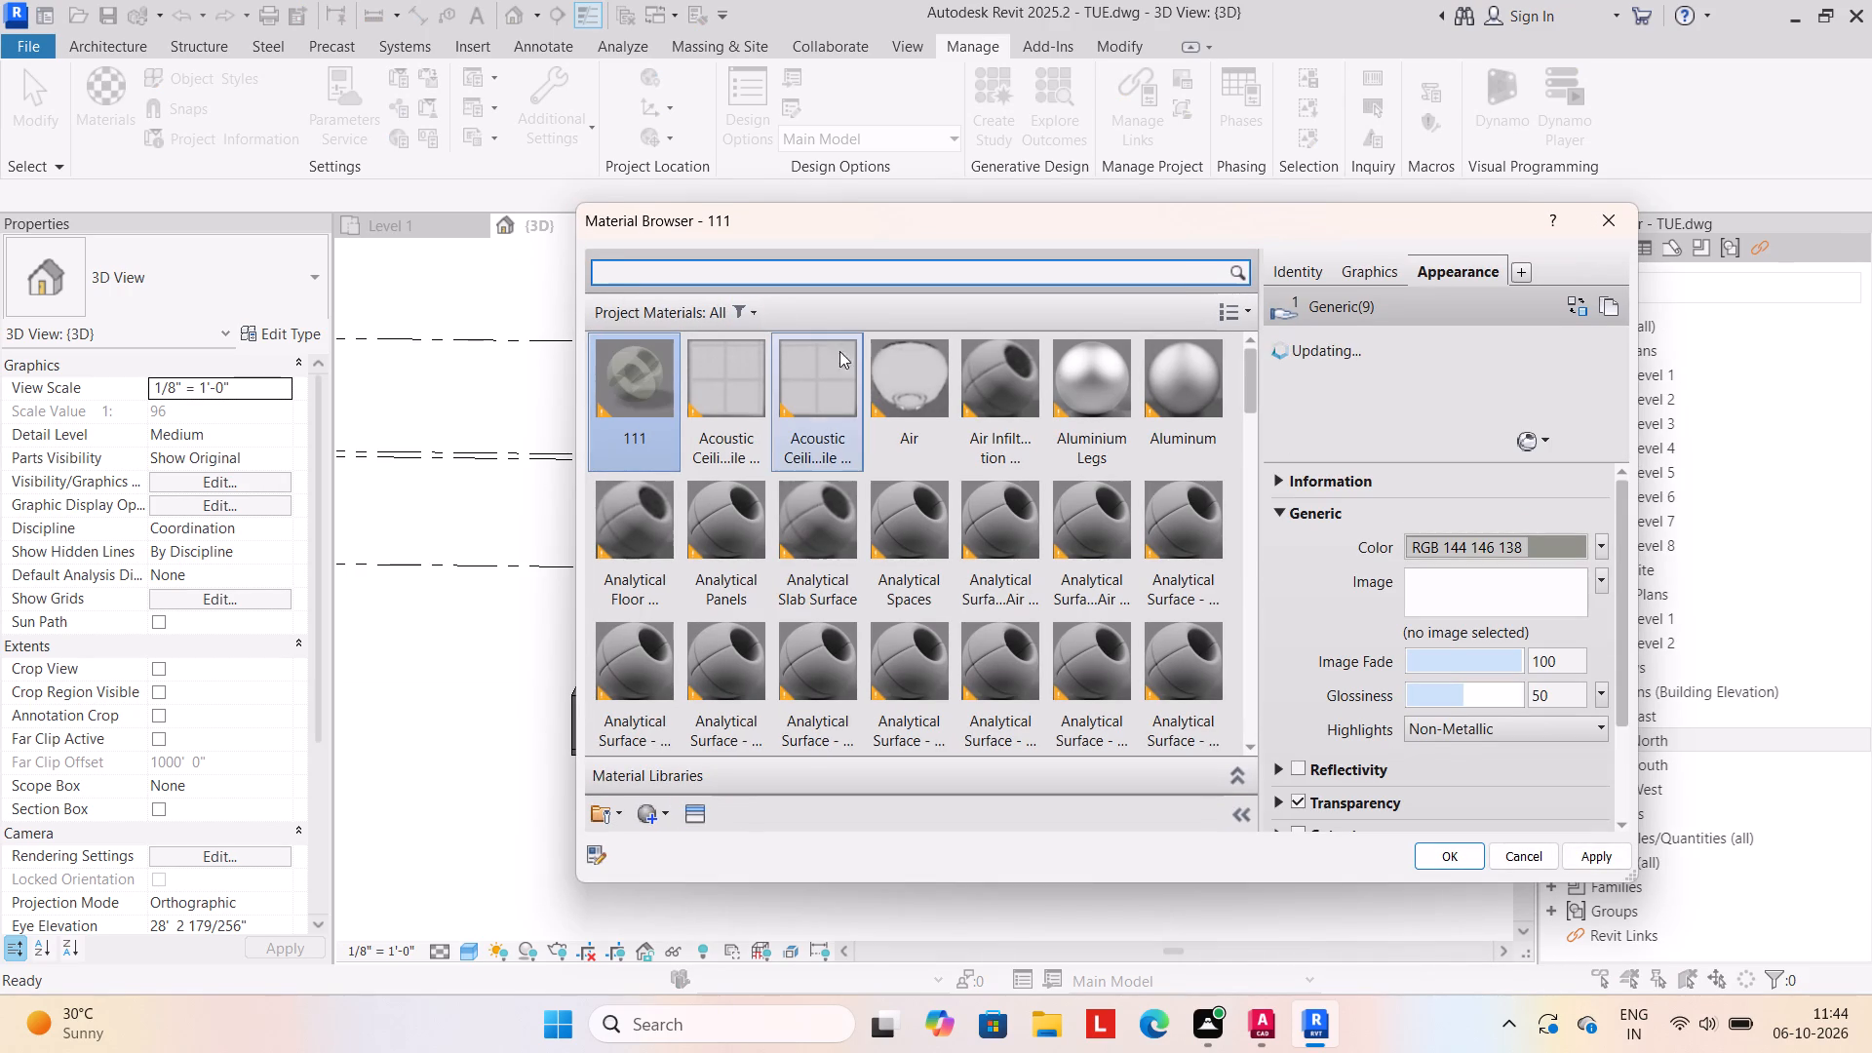
scroll(854, 480, "down", 5)
scroll(855, 484, "up", 5)
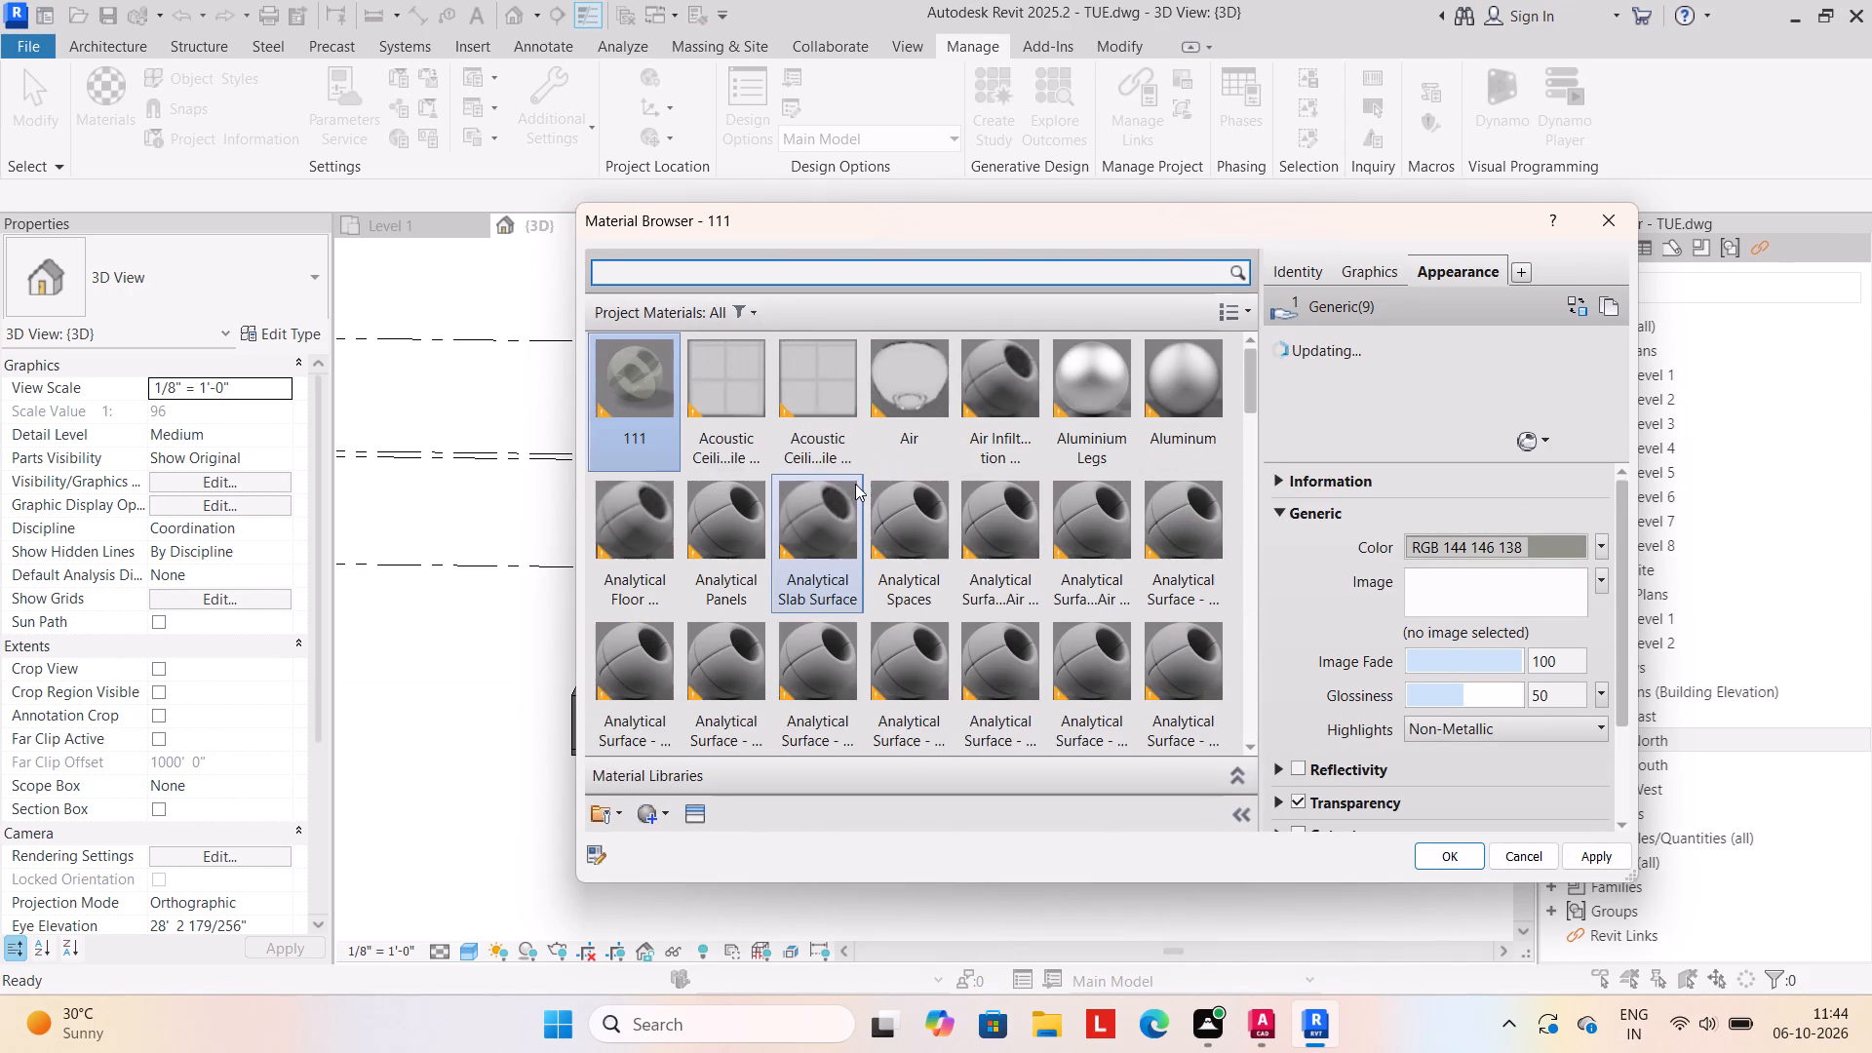
left_click(813, 533)
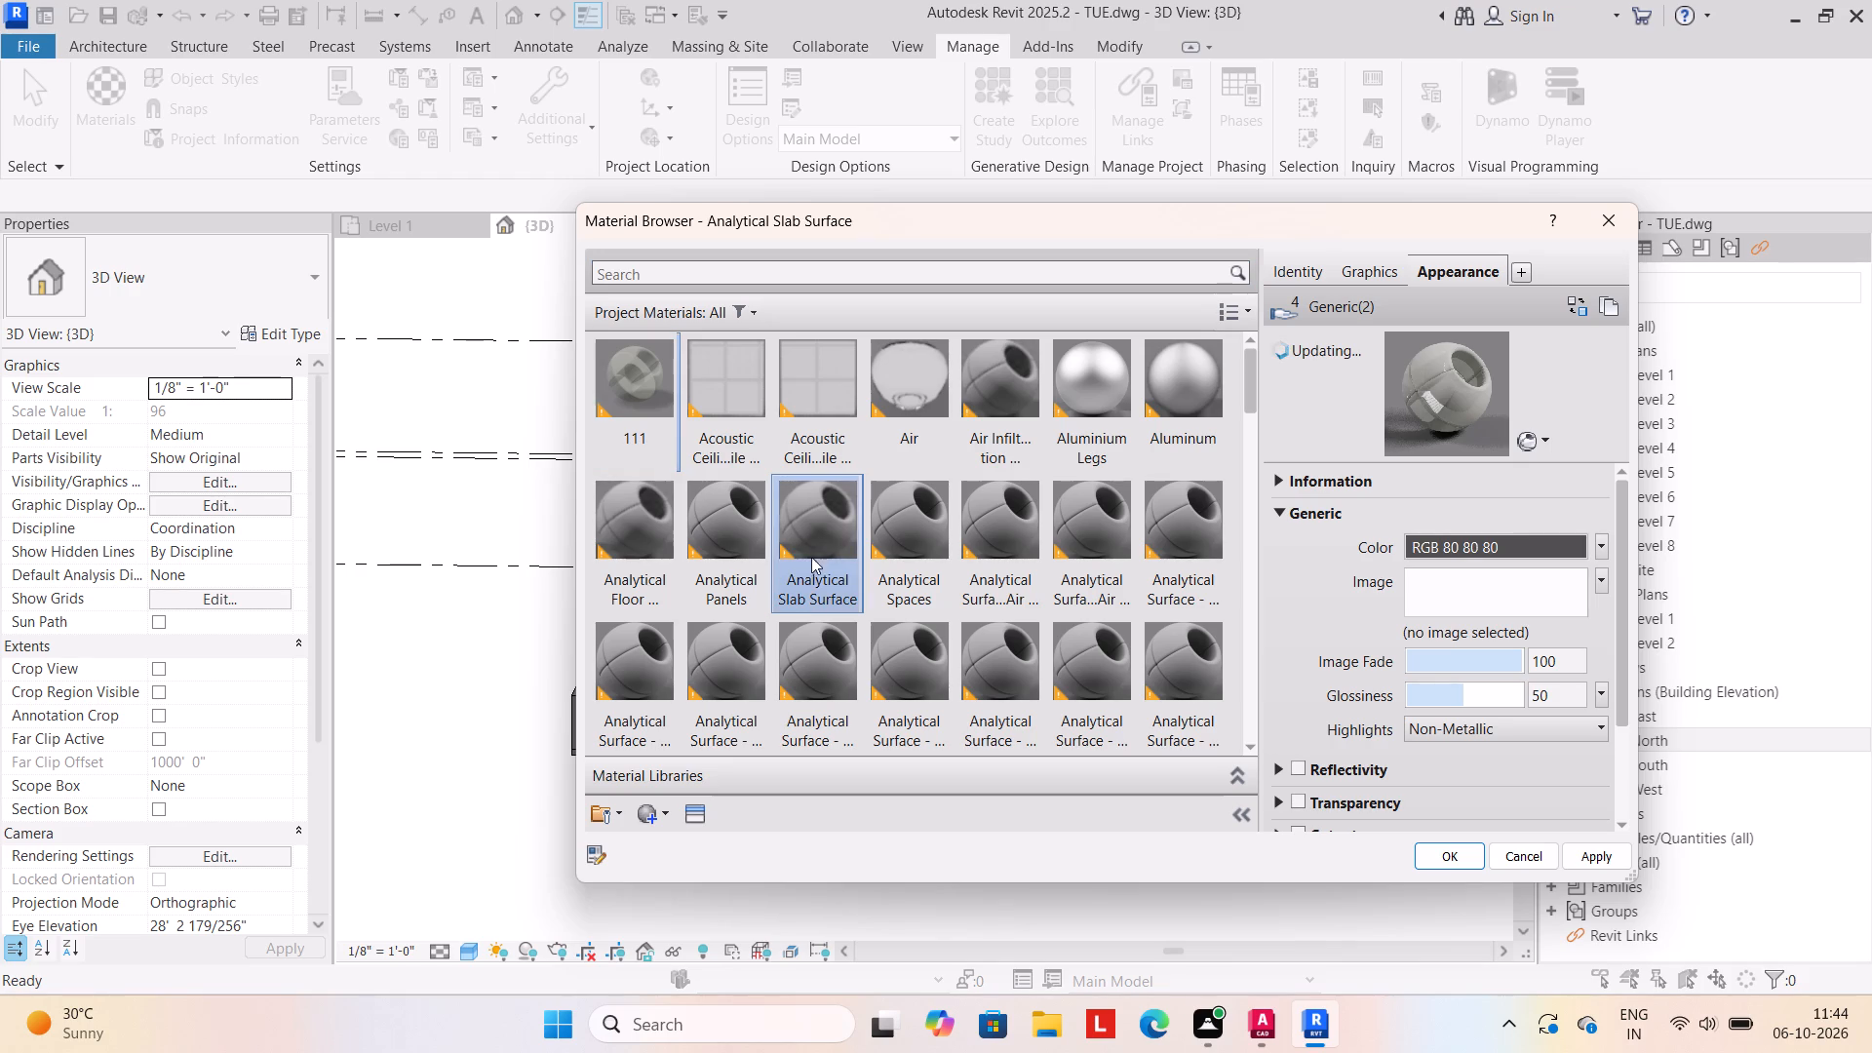
left_click(814, 579)
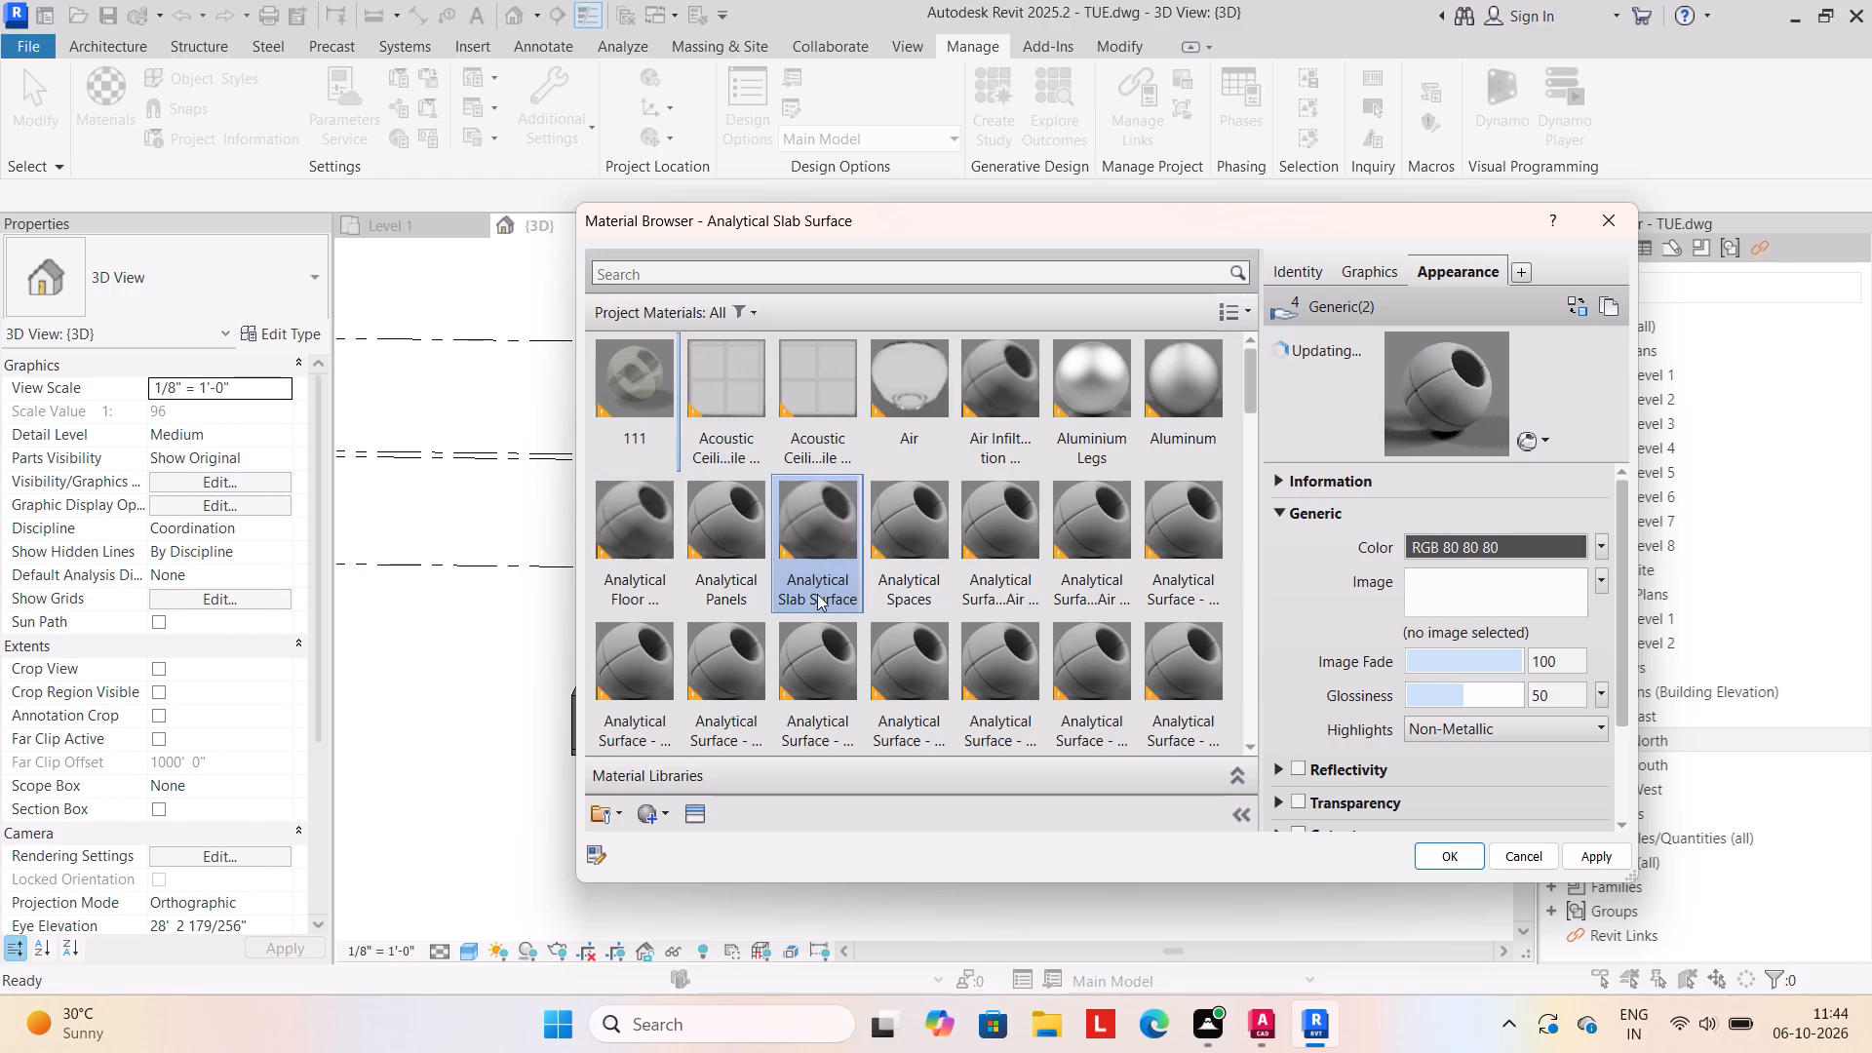
left_click(665, 818)
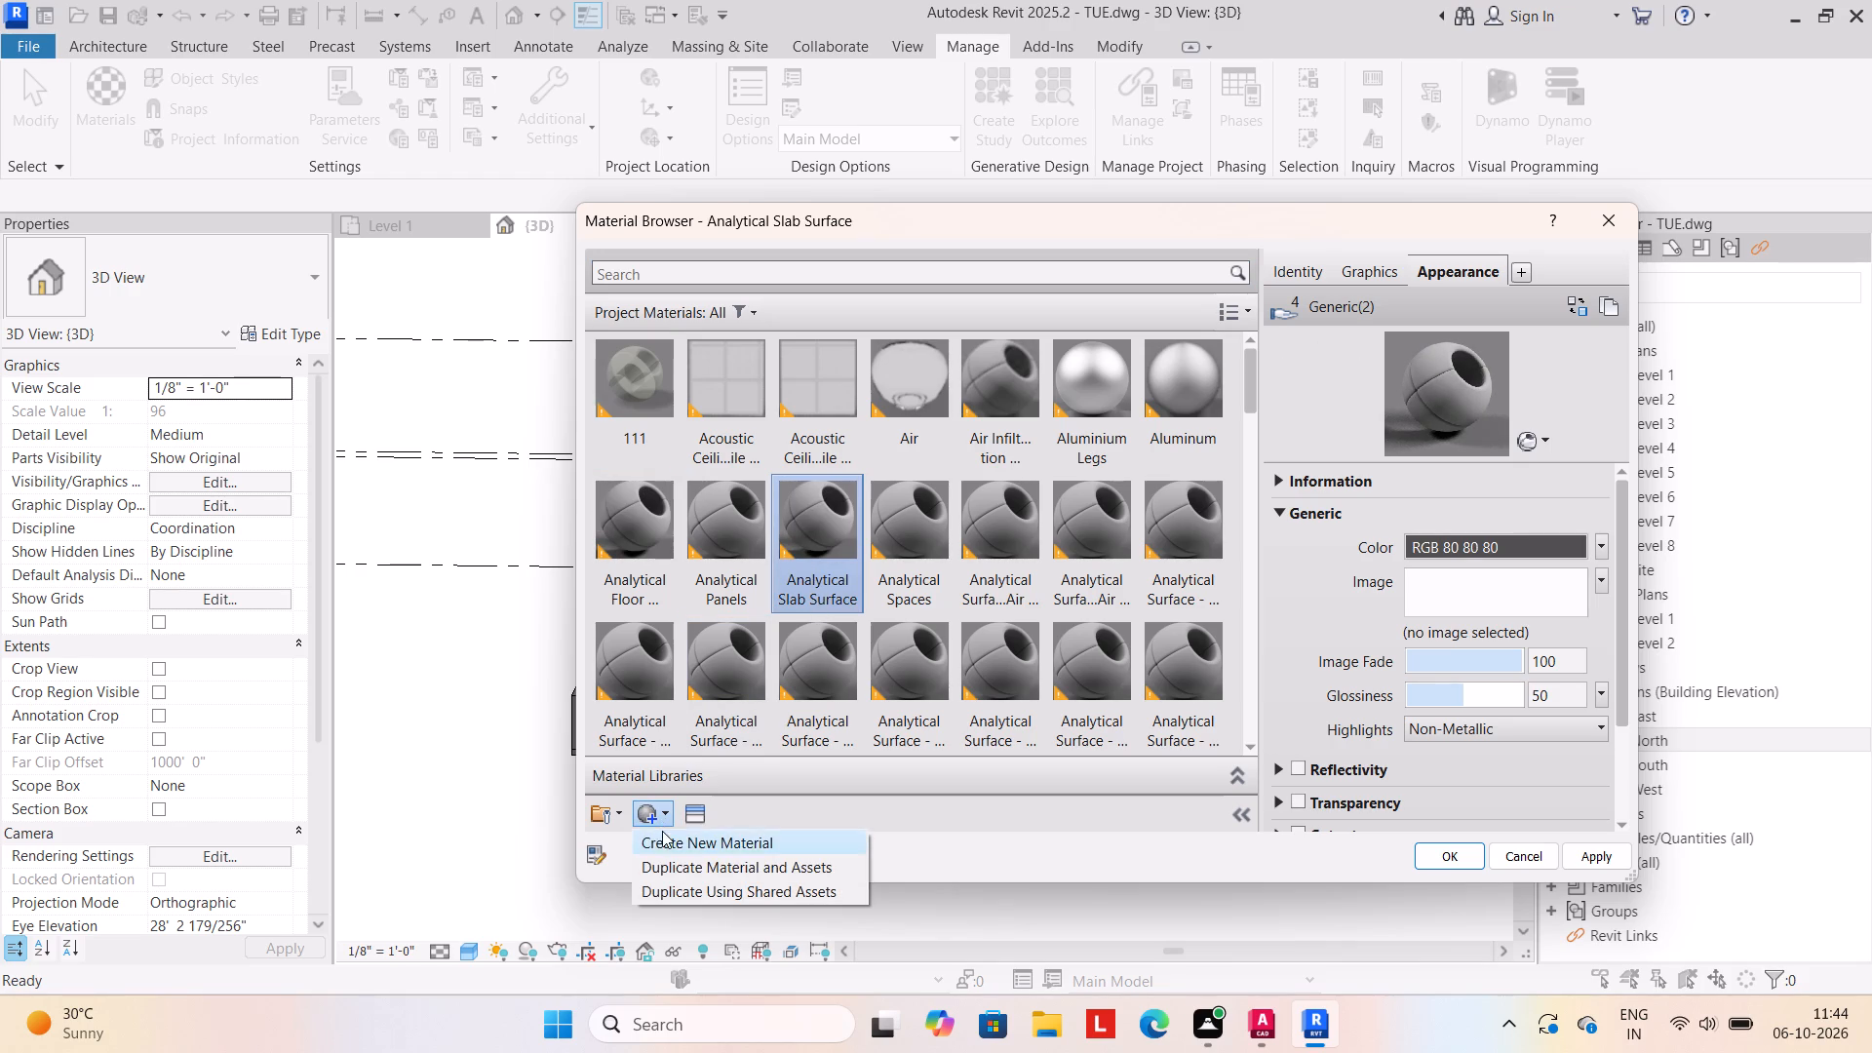
left_click(661, 836)
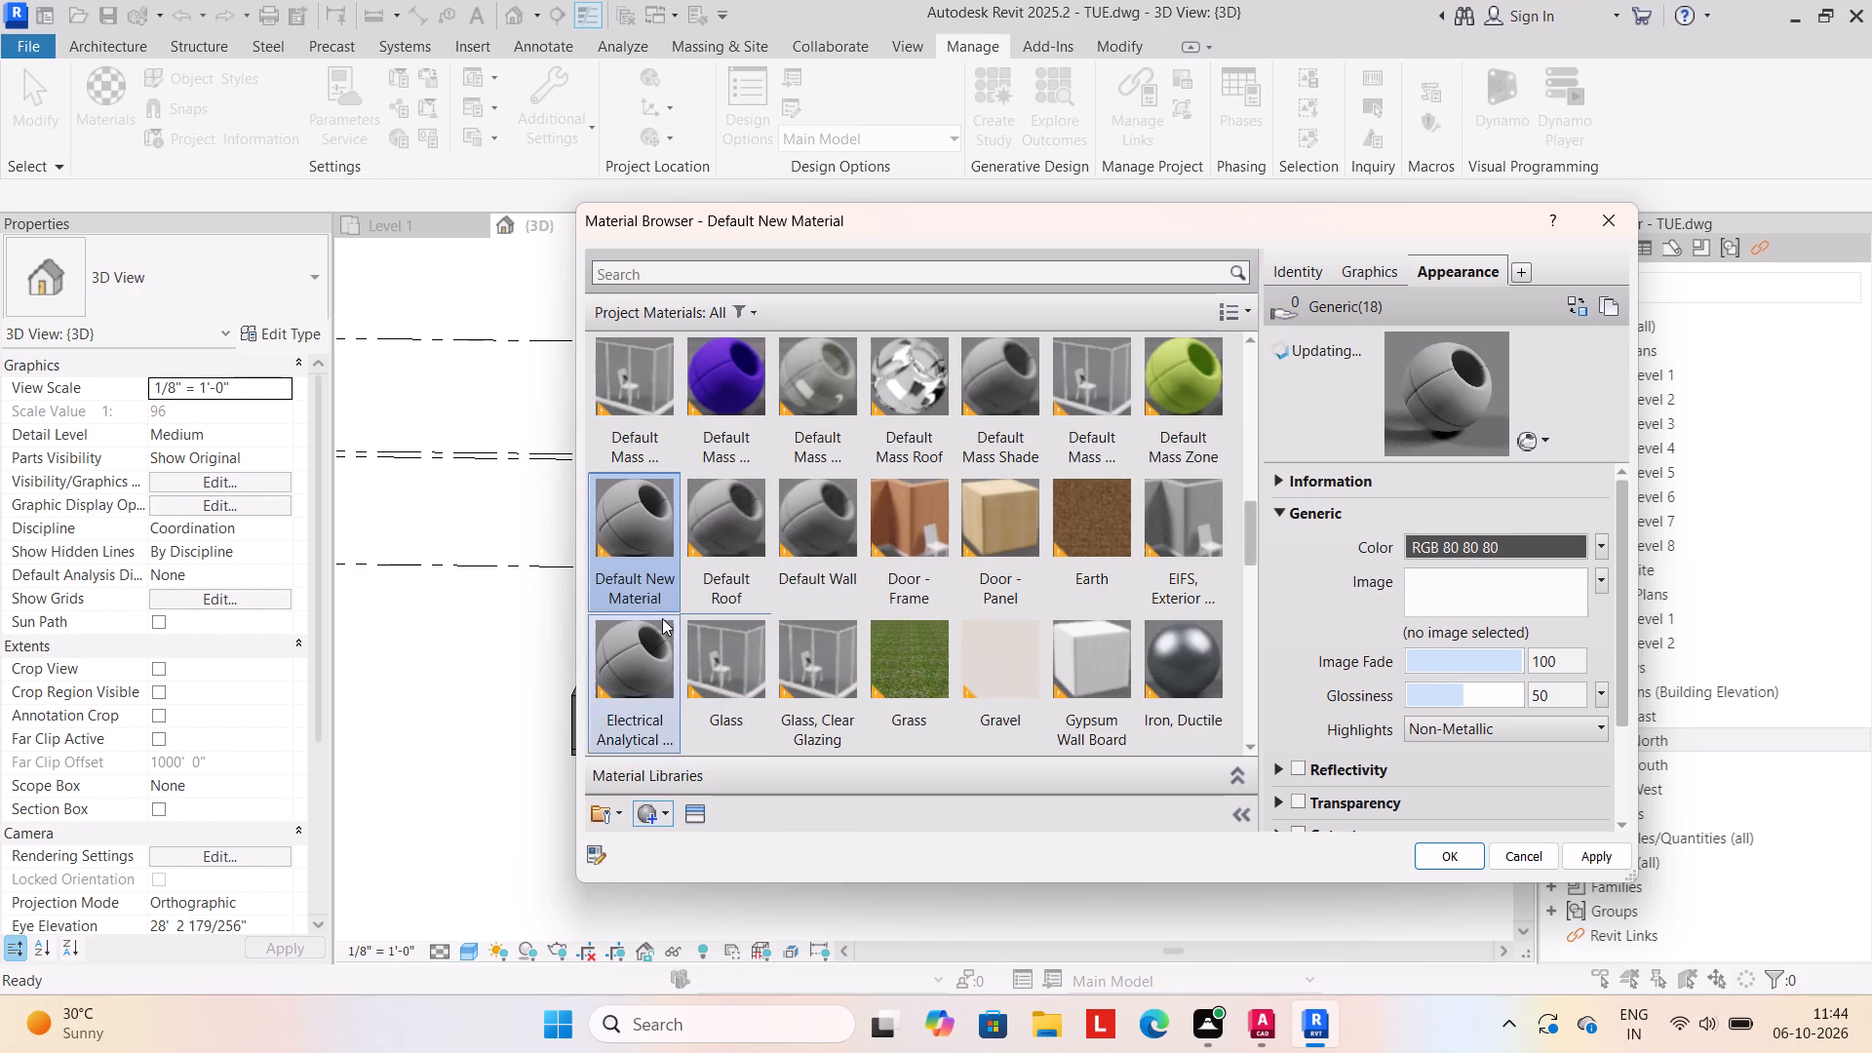
Rename the newly created default material as TTT.
right_click(682, 577)
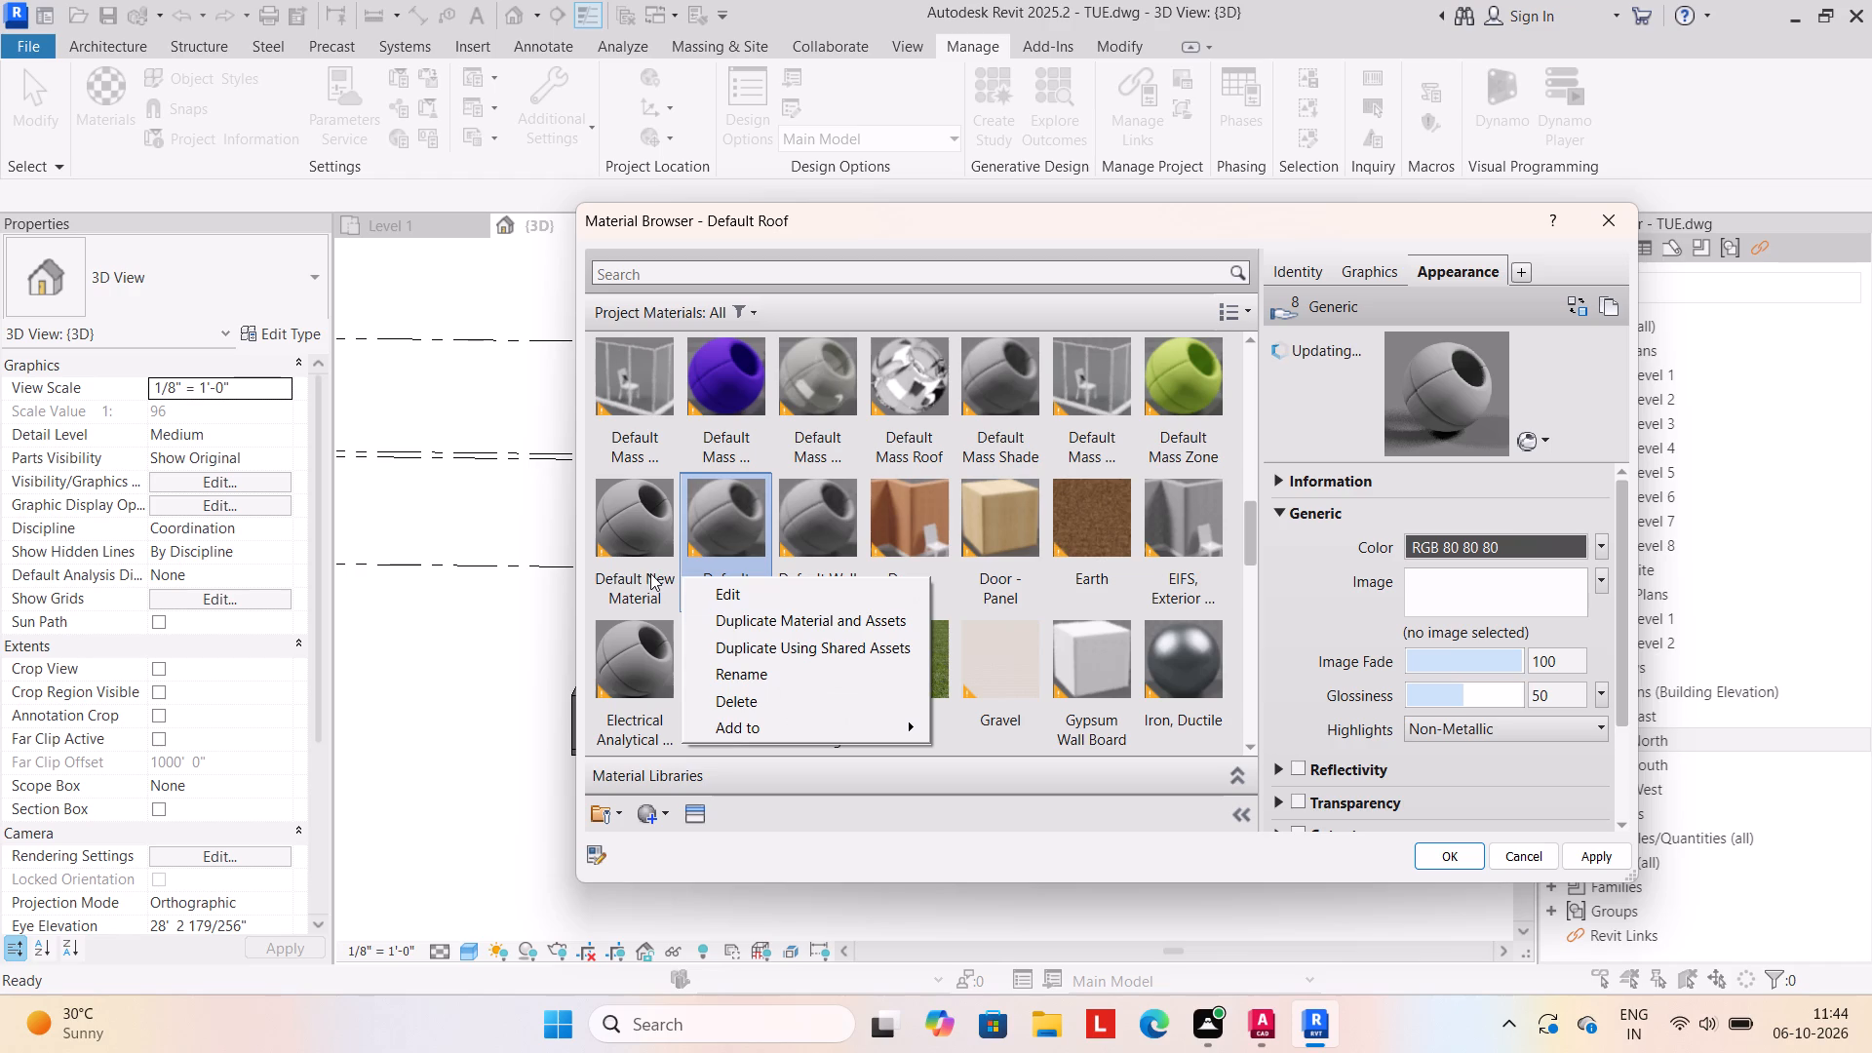
right_click(642, 575)
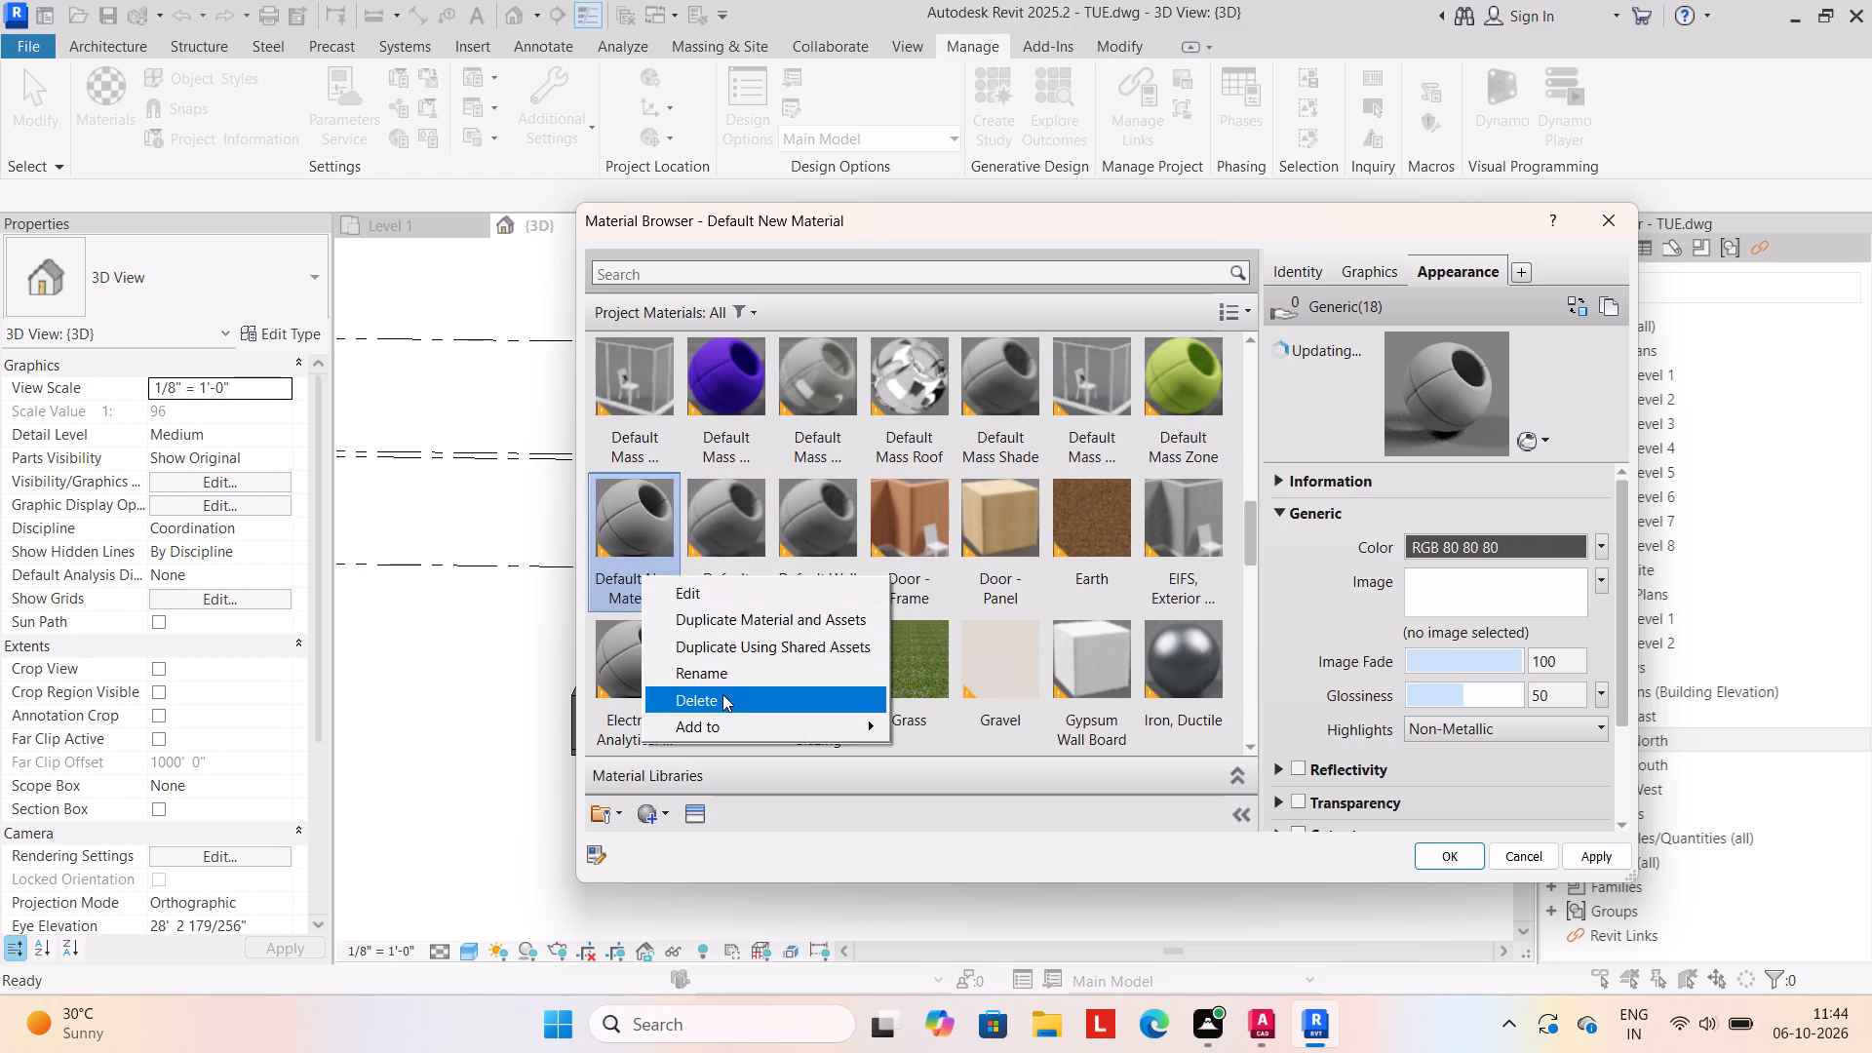
left_click(724, 681)
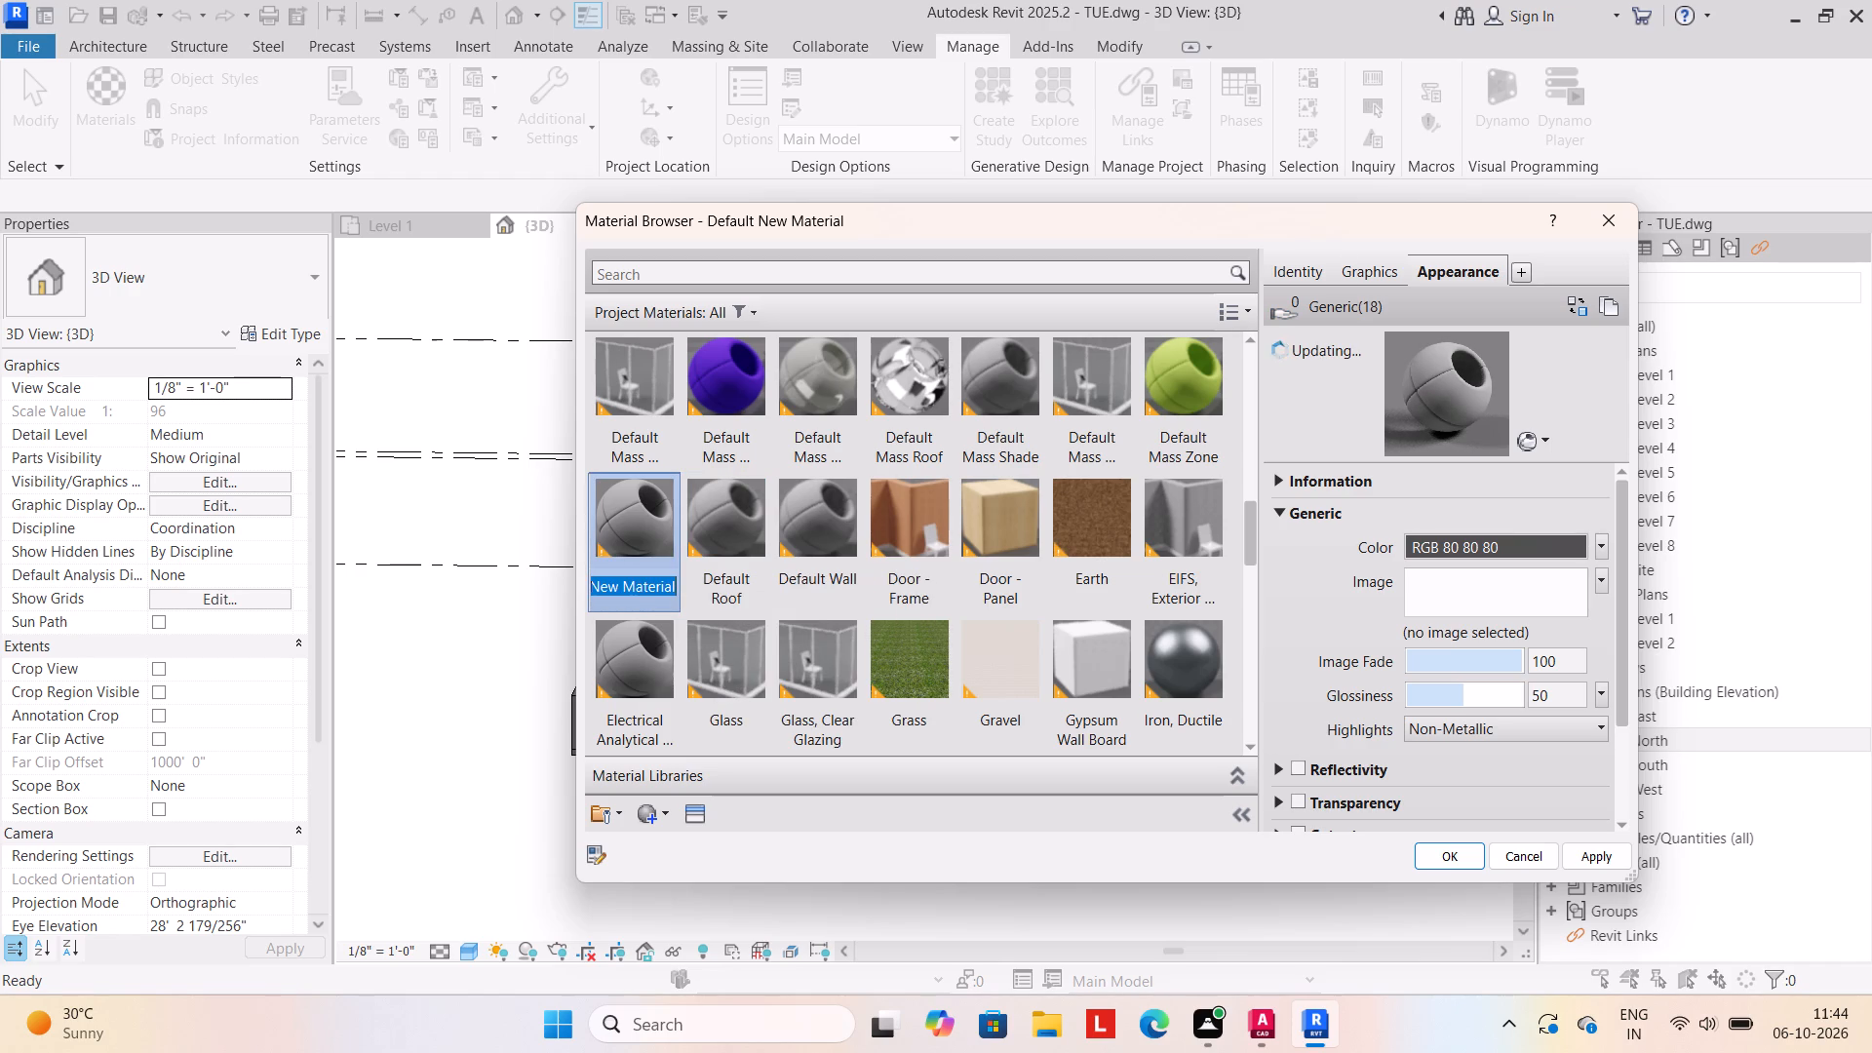
type("TTT")
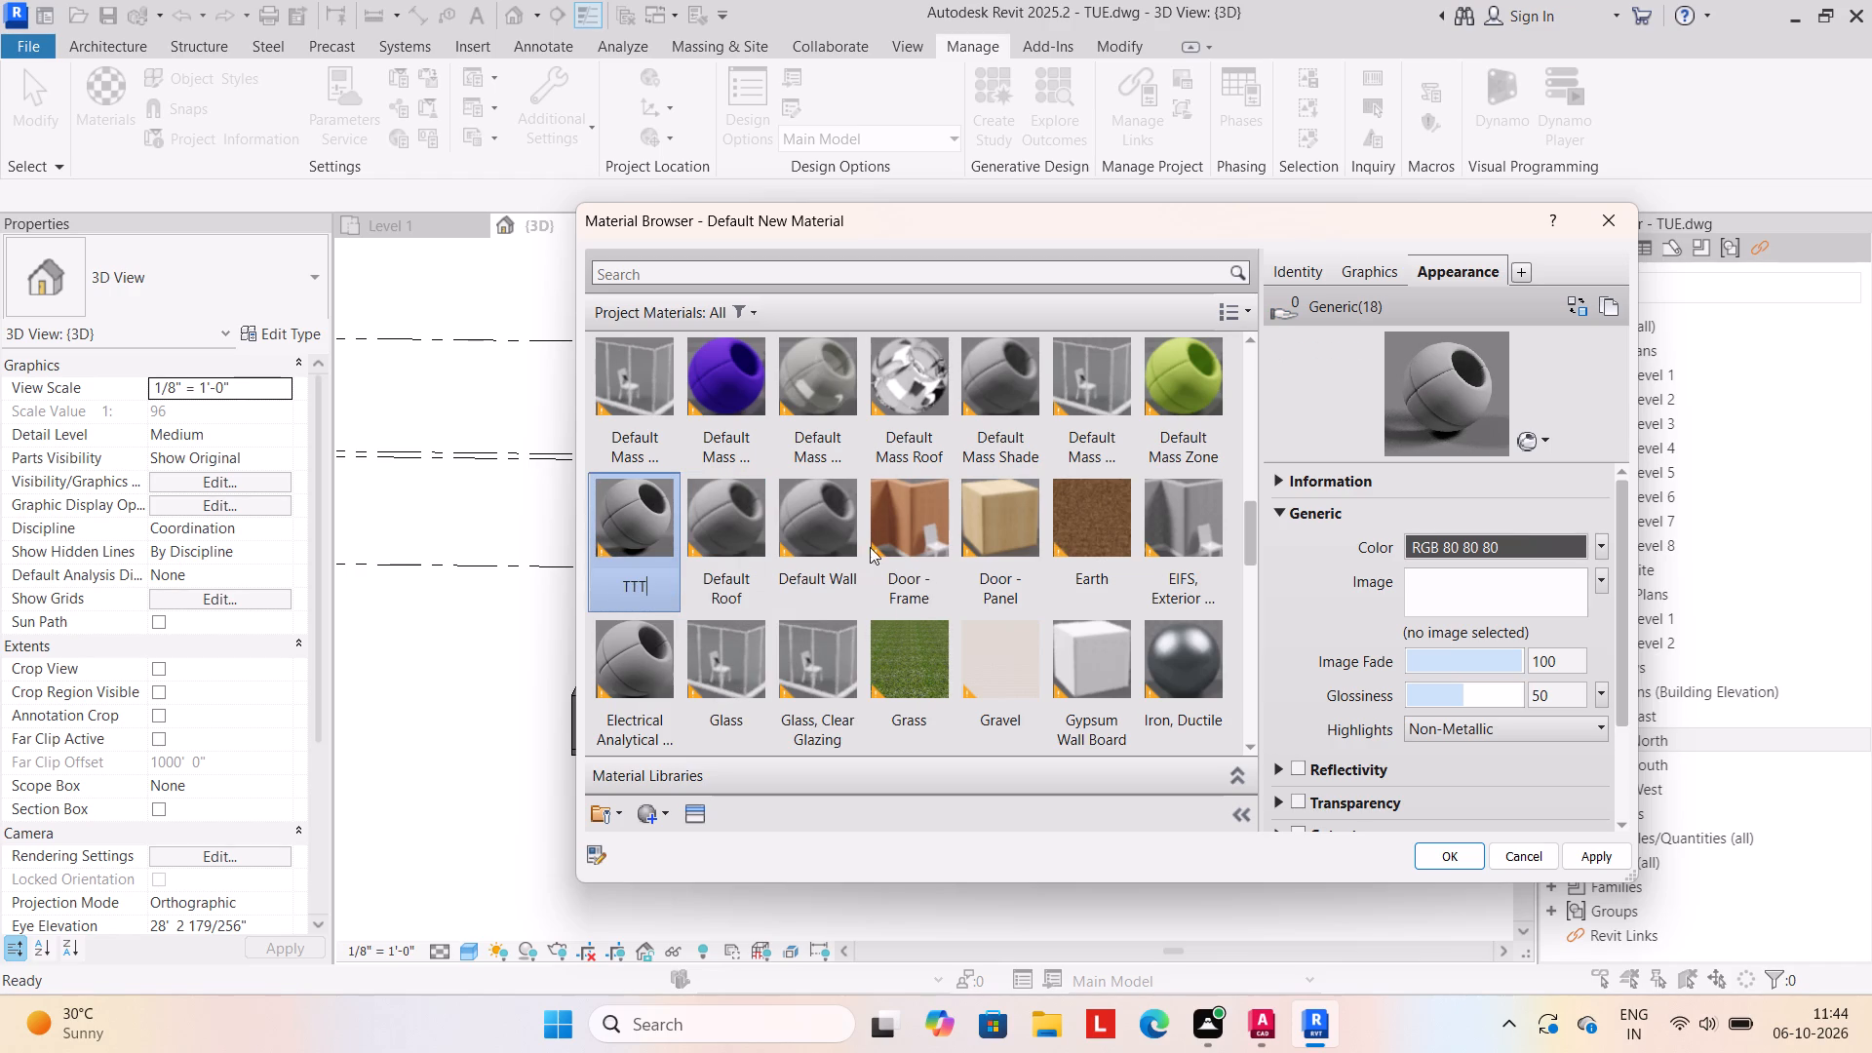
left_click(1451, 259)
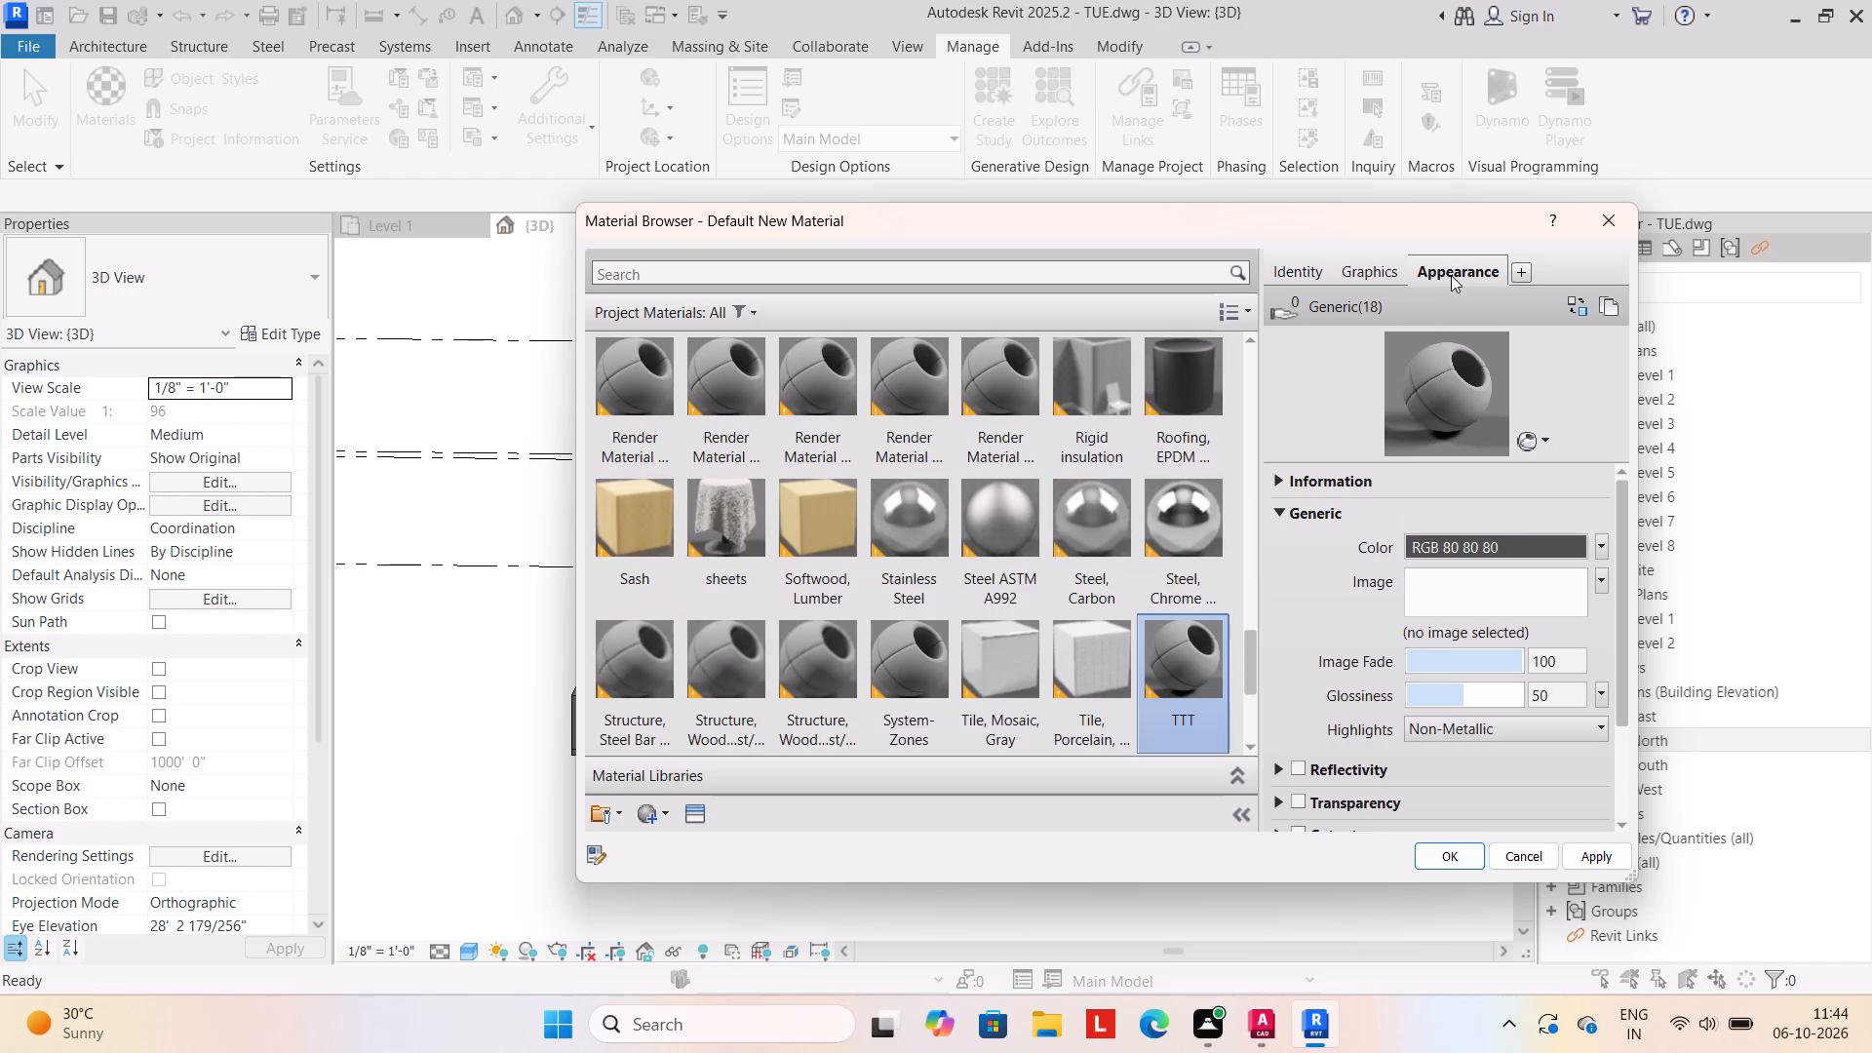
Set the TTT material's generic appearance color to white, RGB 255 255 255.
left_click(1451, 262)
left_click(1580, 546)
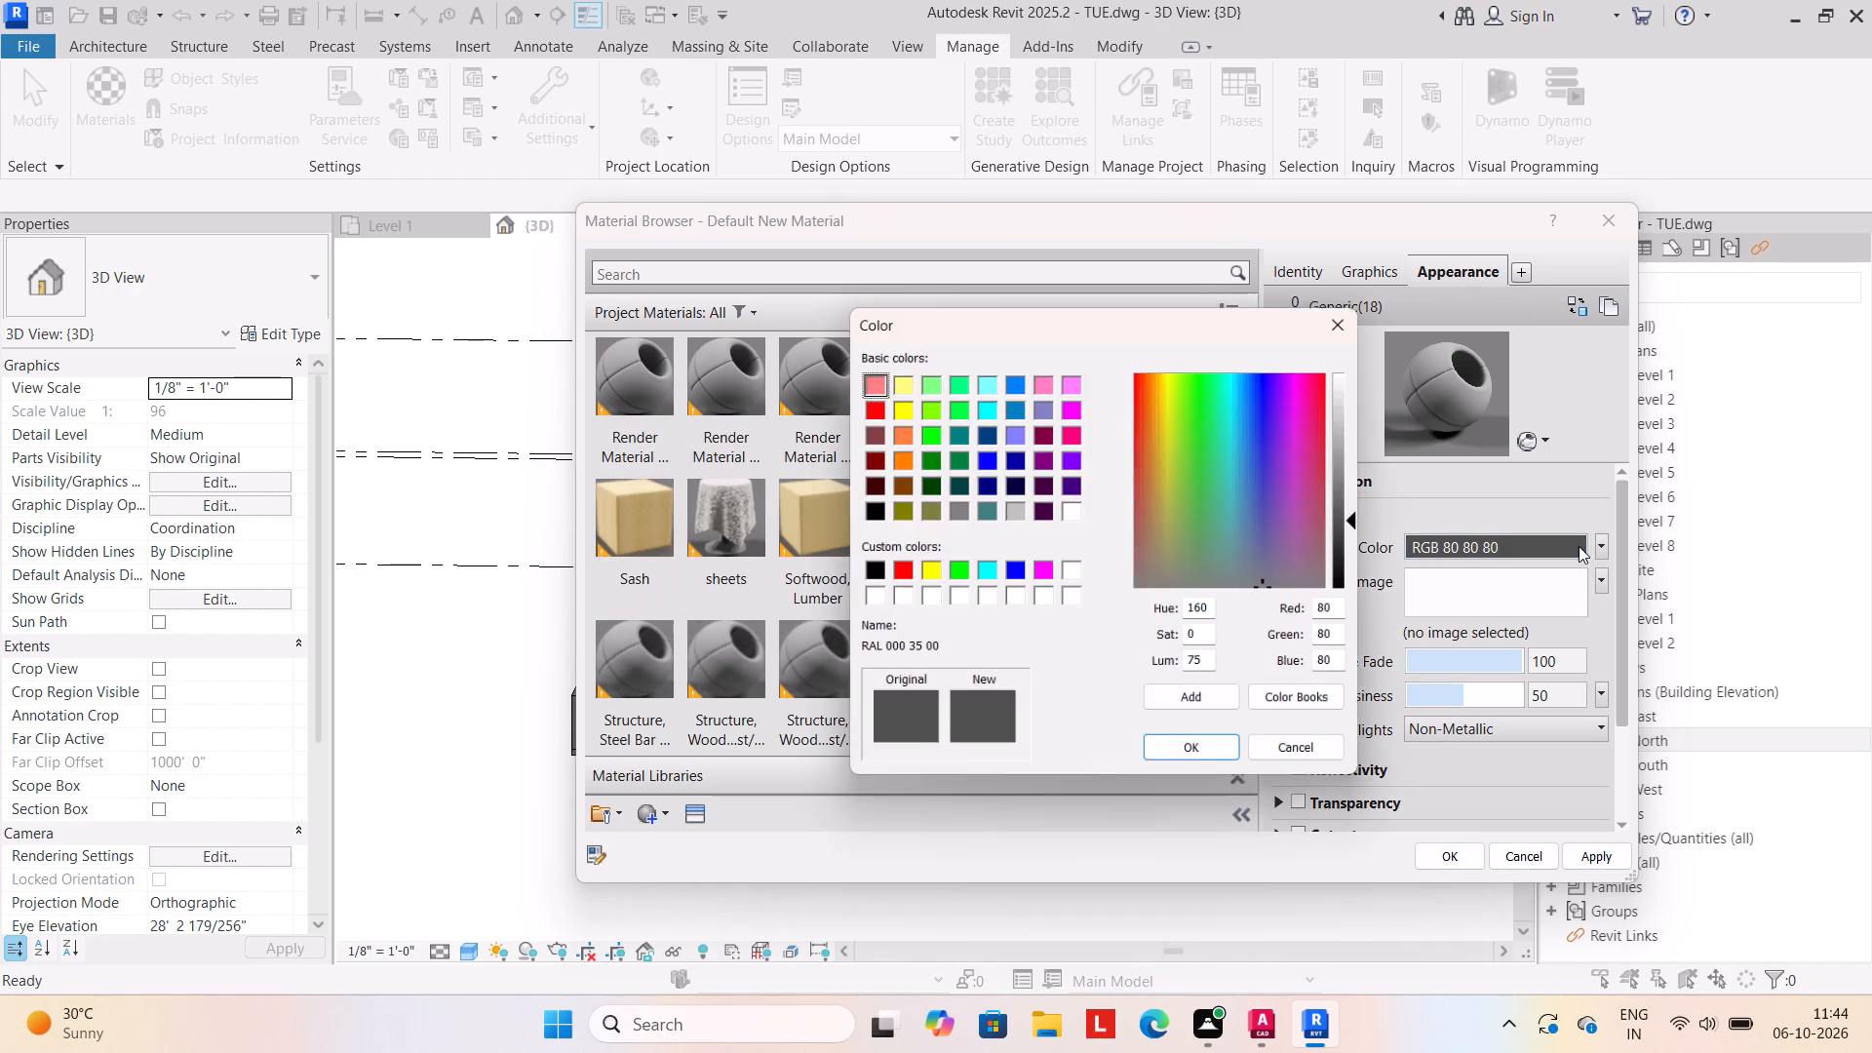
left_click(1077, 566)
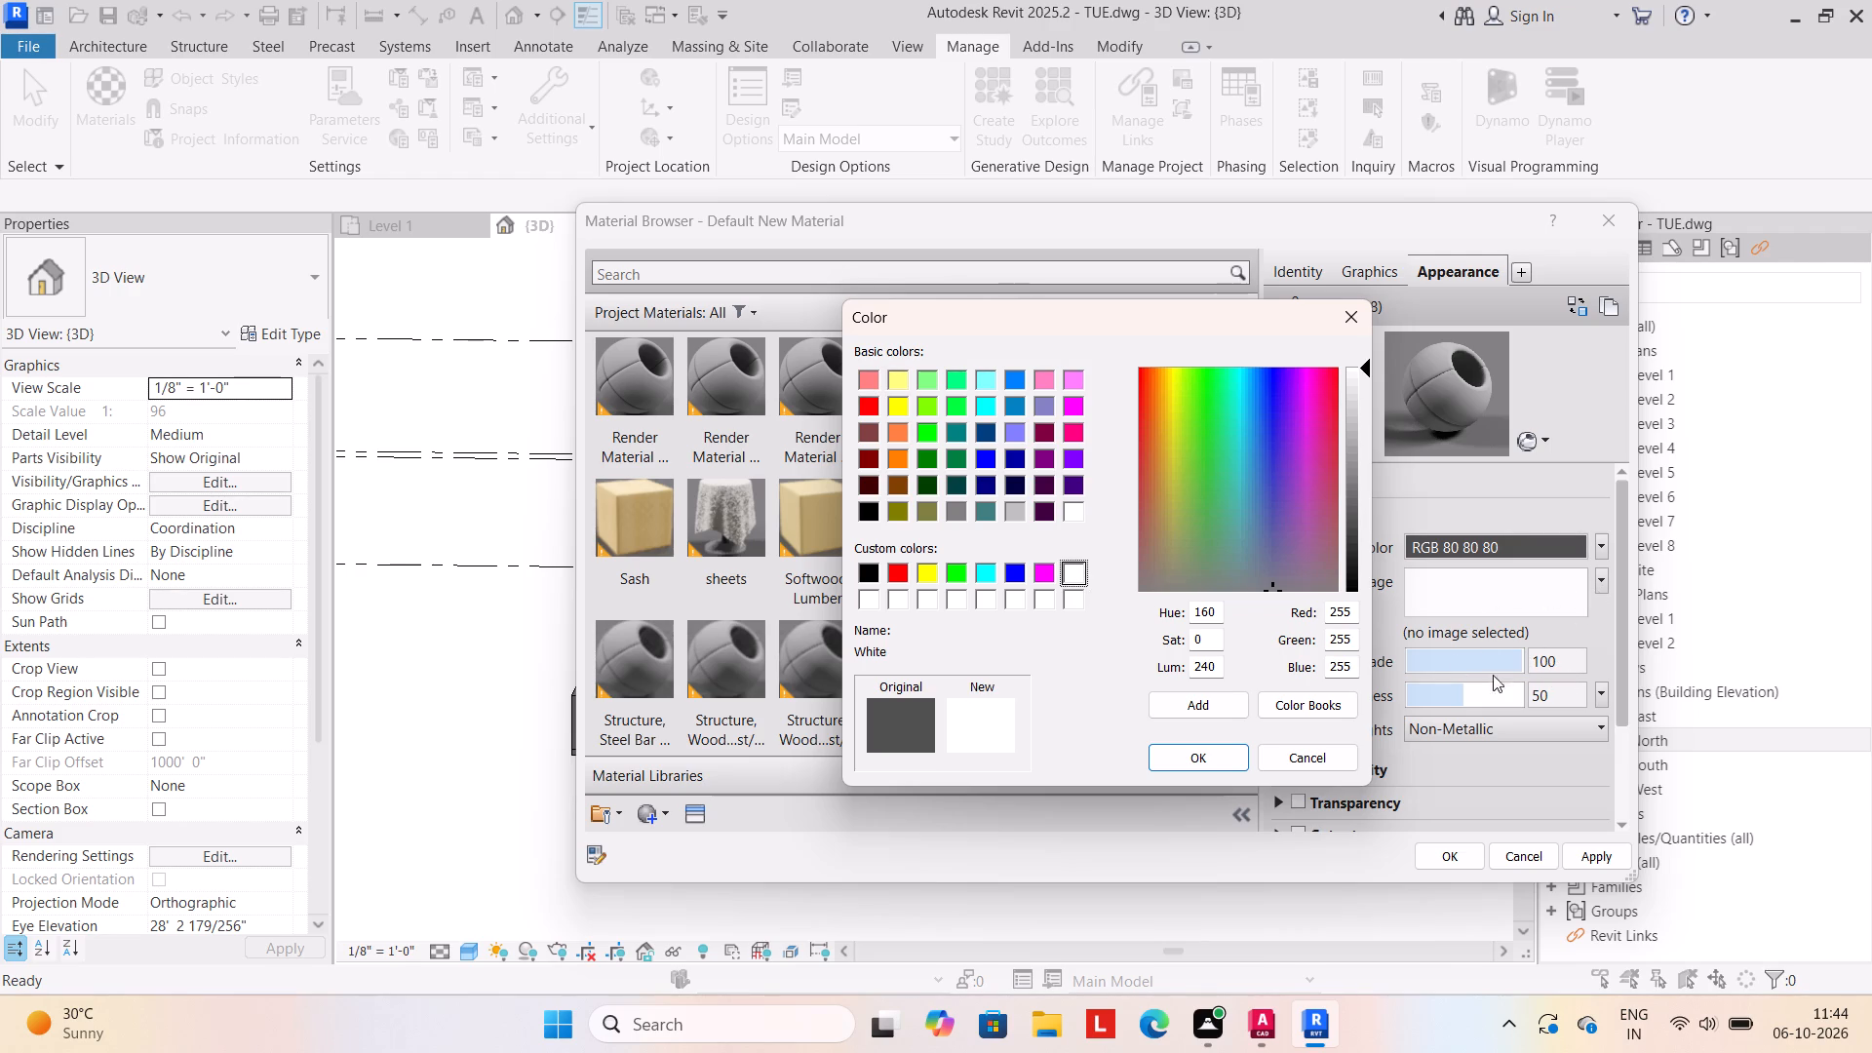
left_click(1525, 549)
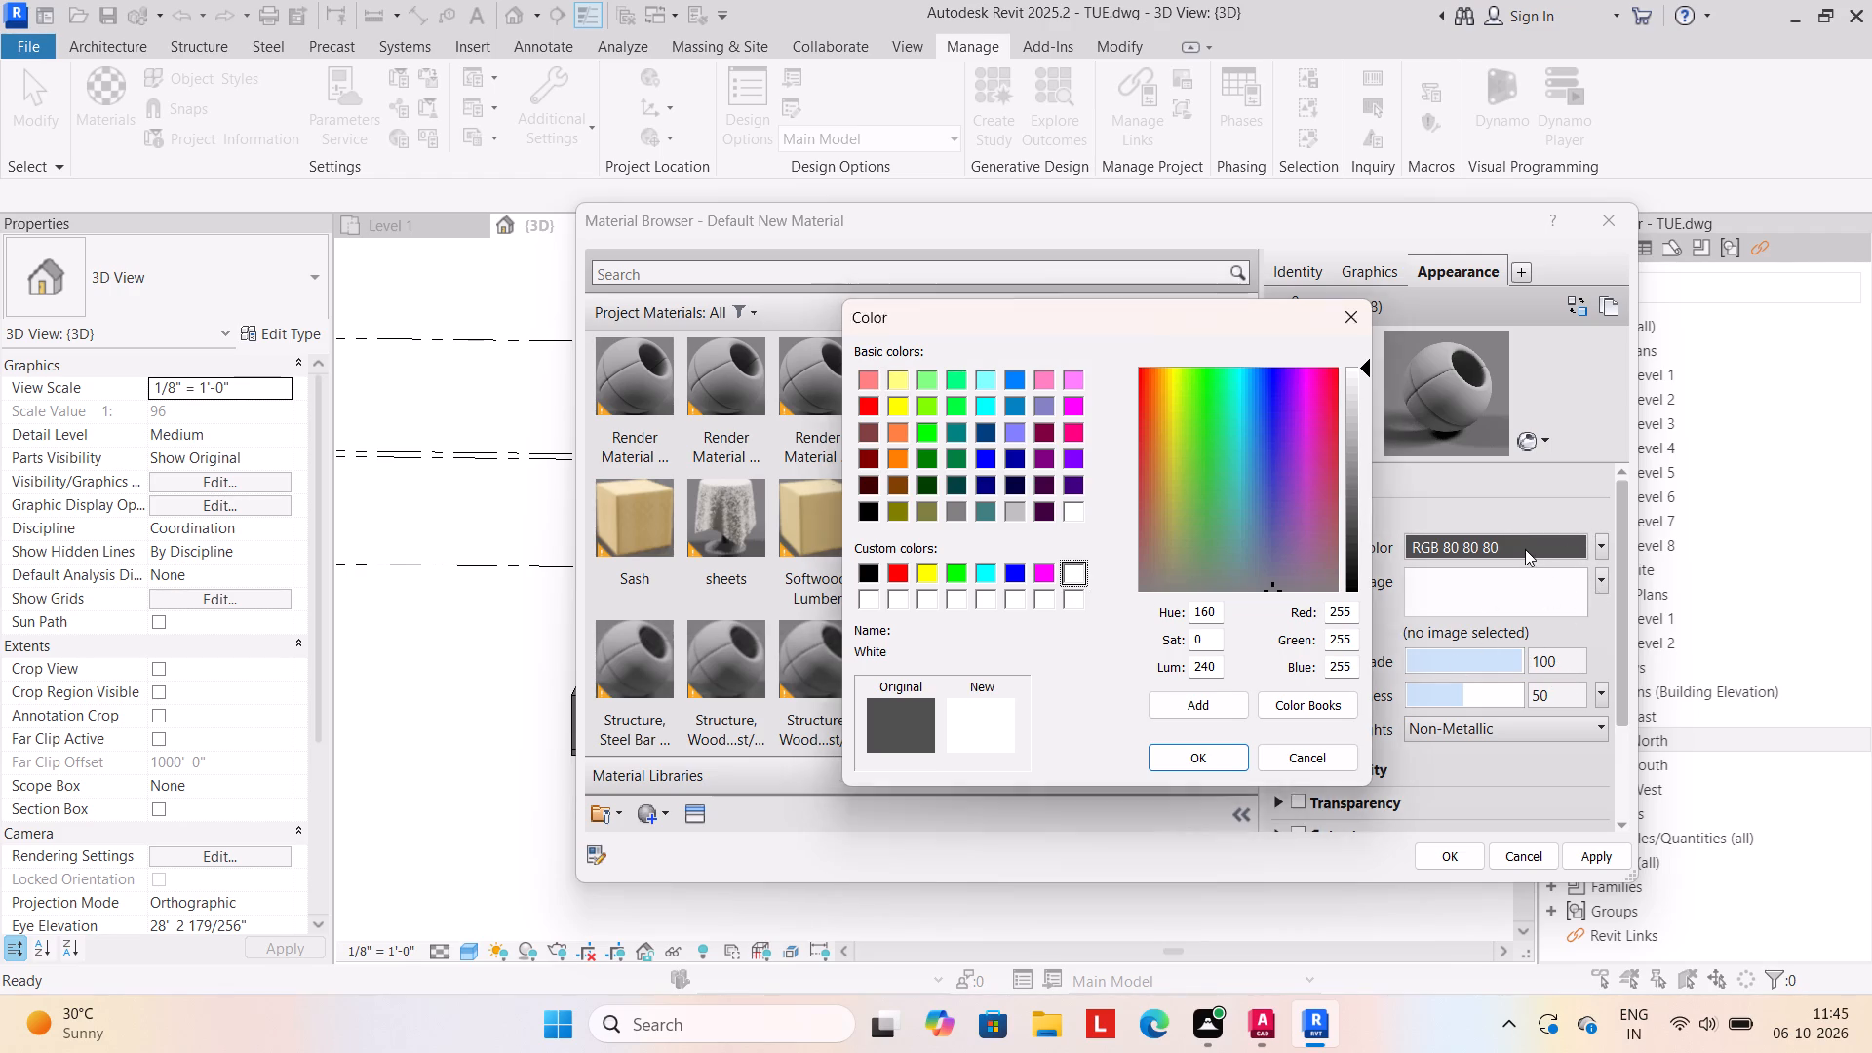
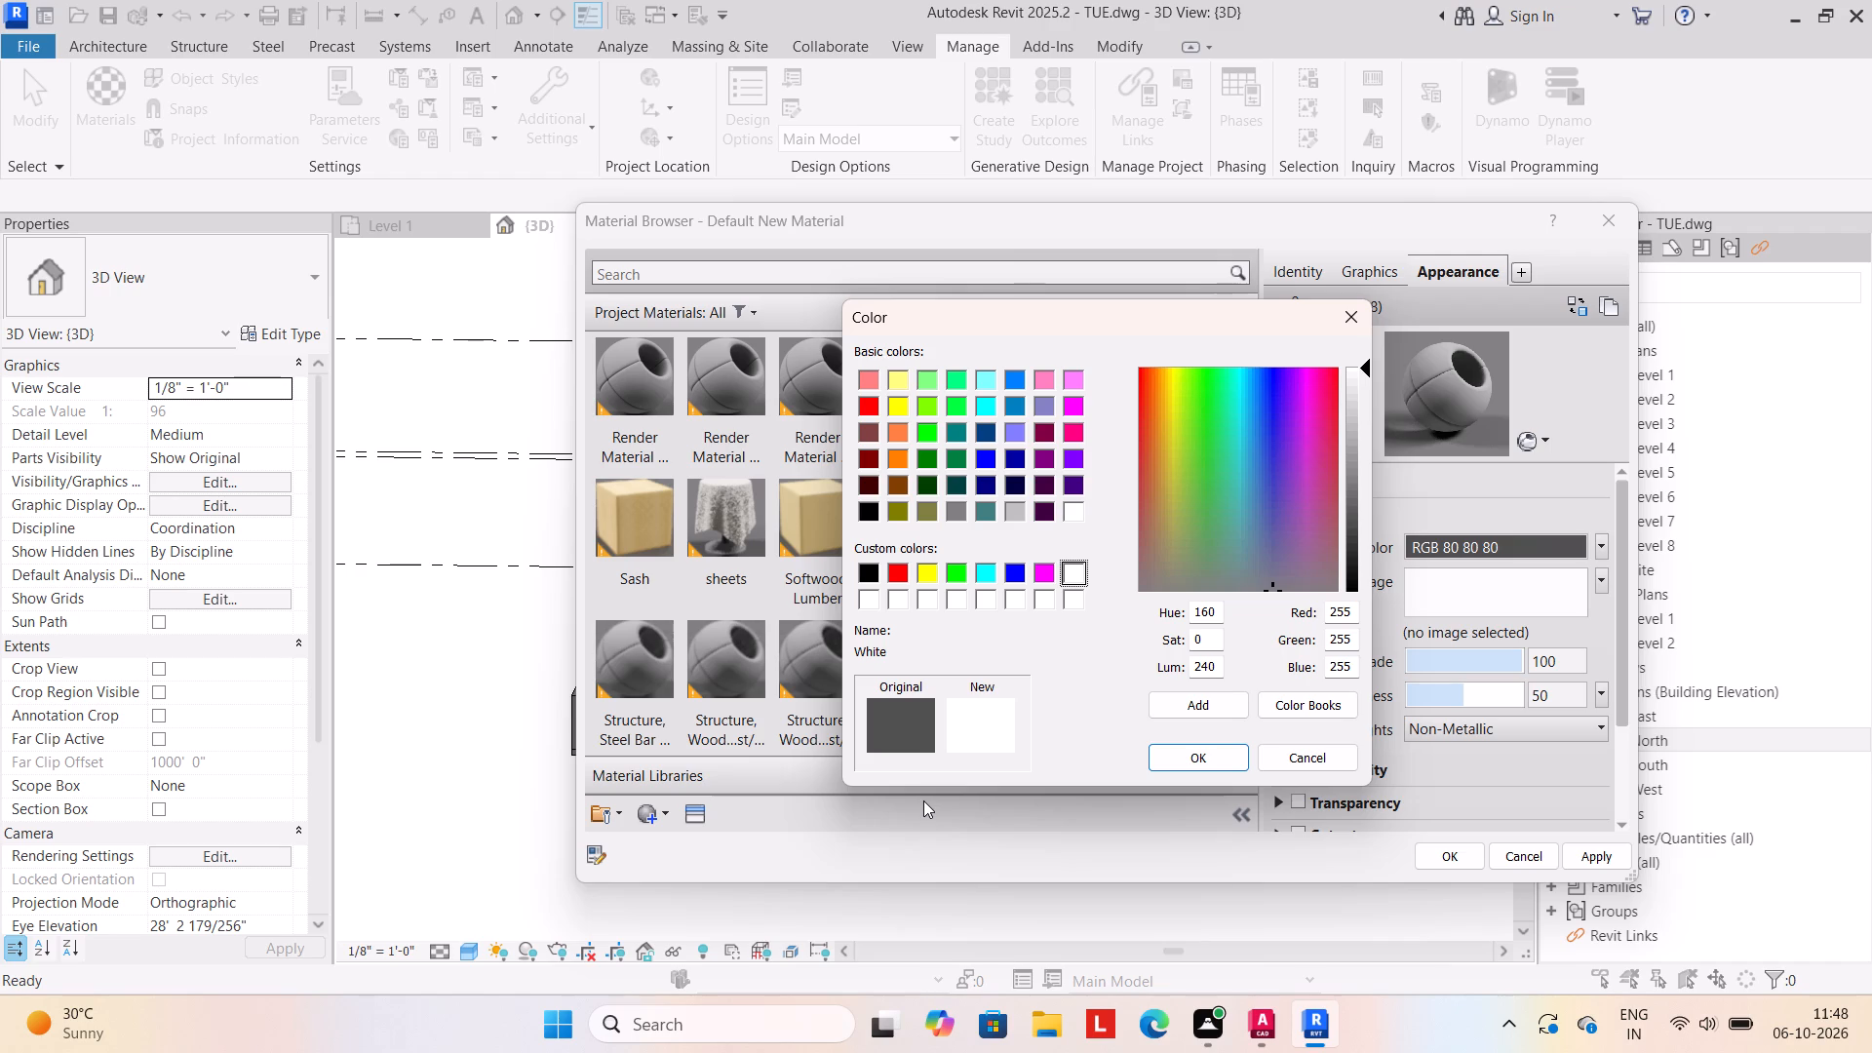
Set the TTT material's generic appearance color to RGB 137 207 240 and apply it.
left_click(1350, 613)
key("BackSpace")
key("BackSpace")
key("BackSpace")
key("BackSpace")
key("BackSpace")
key("BackSpace")
key("BackSpace")
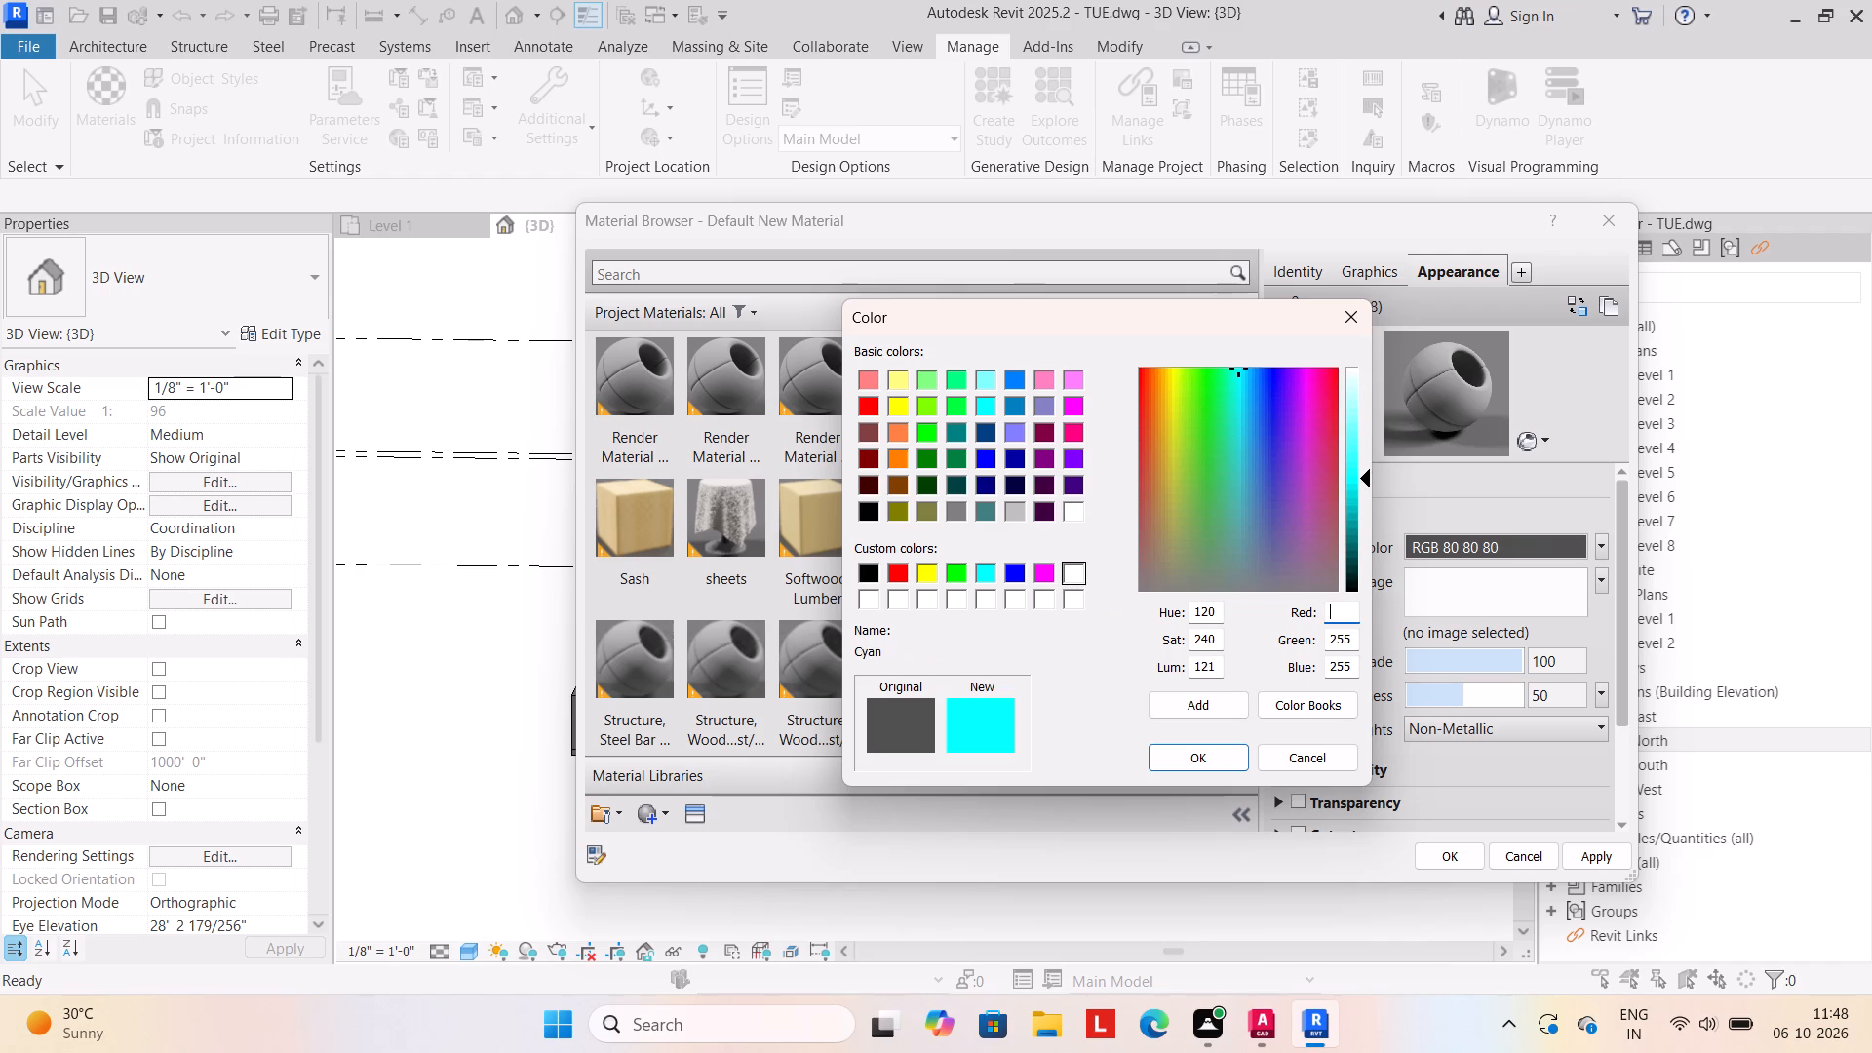
type("13")
key("7")
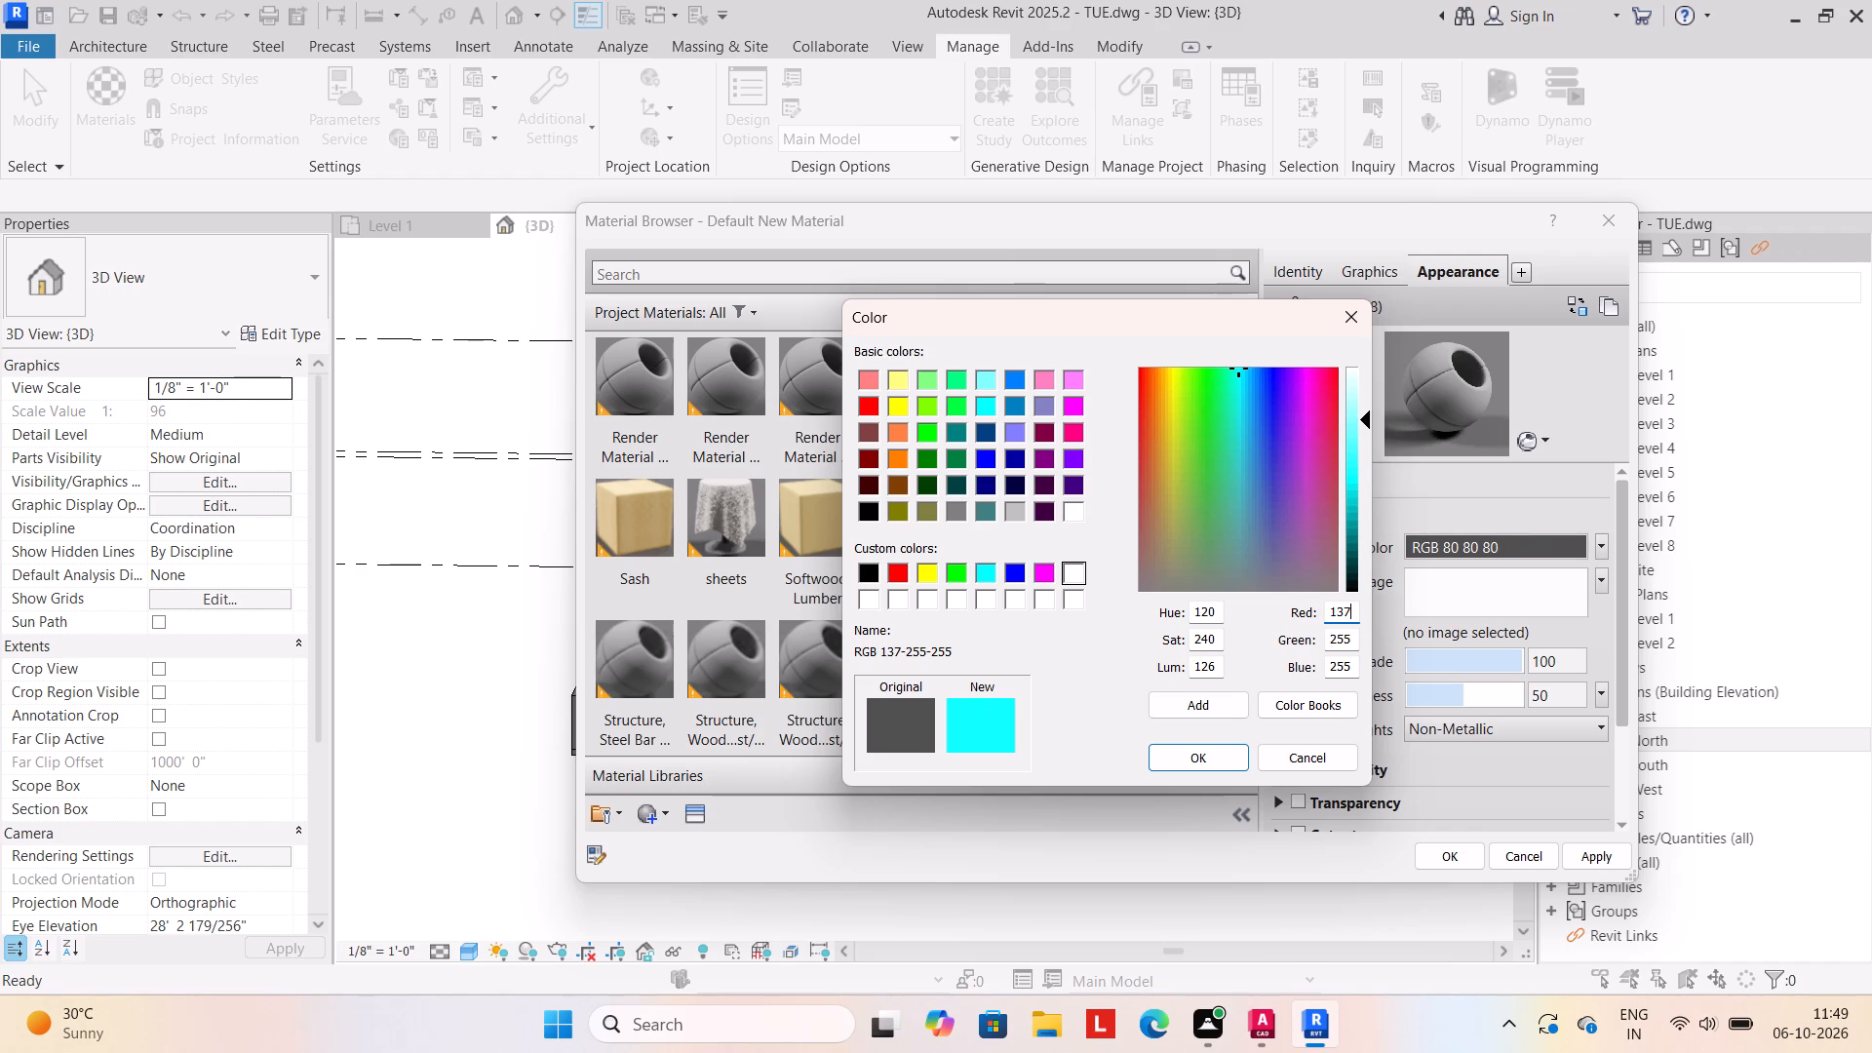
left_click(1355, 641)
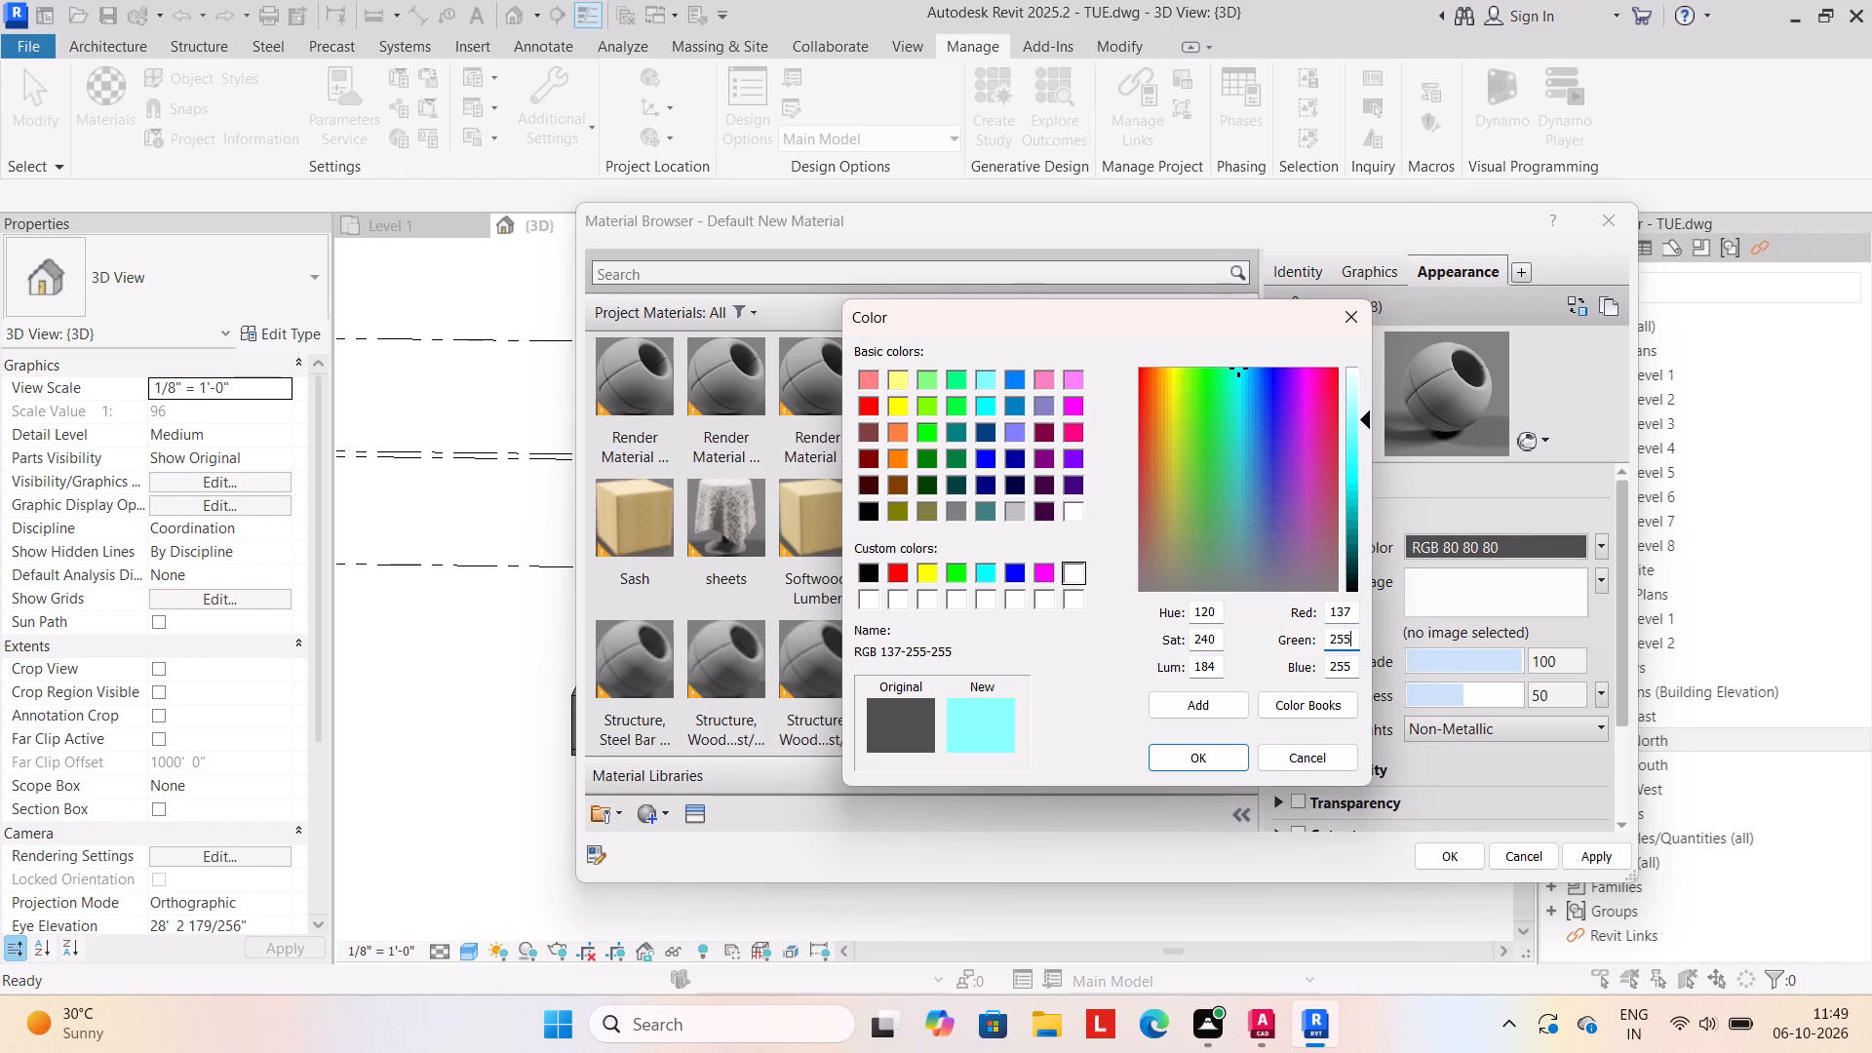
key("BackSpace")
key("BackSpace")
key("BackSpace")
key("BackSpace")
key("BackSpace")
key("BackSpace")
key("BackSpace")
key("BackSpace")
key("BackSpace")
key("BackSpace")
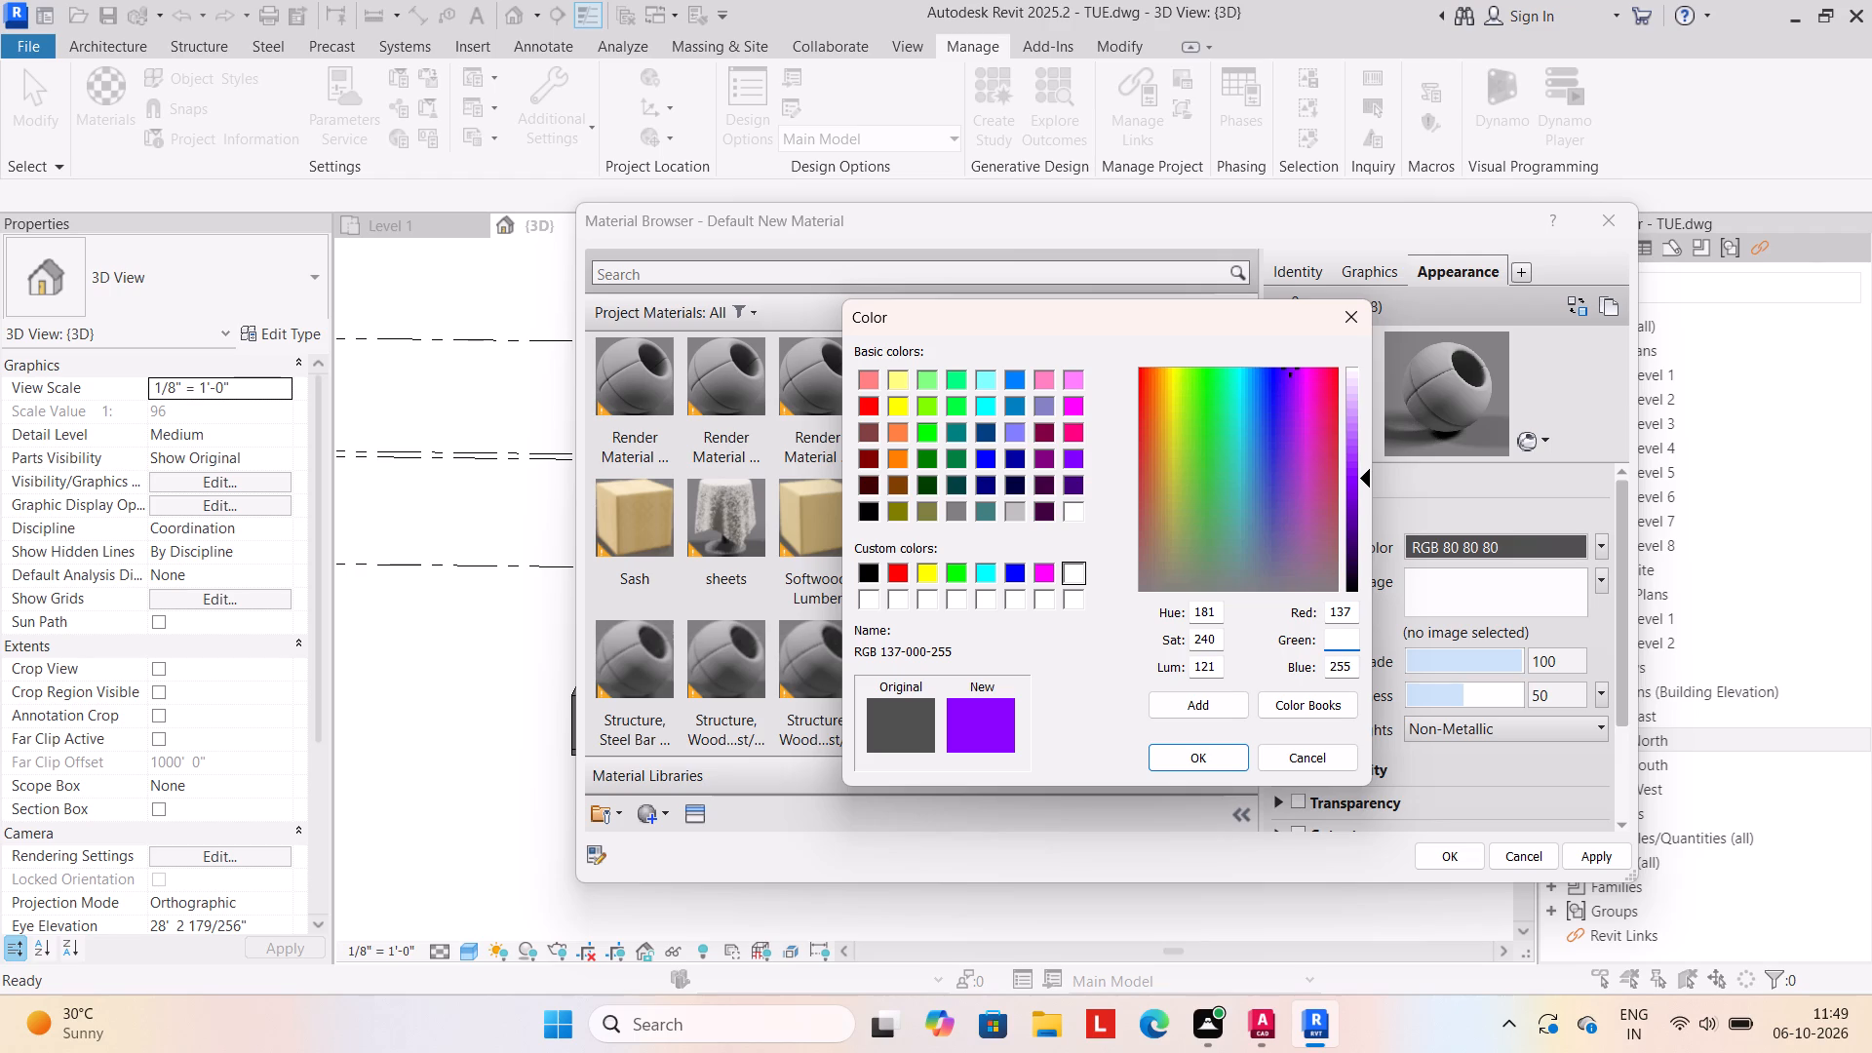
type("207")
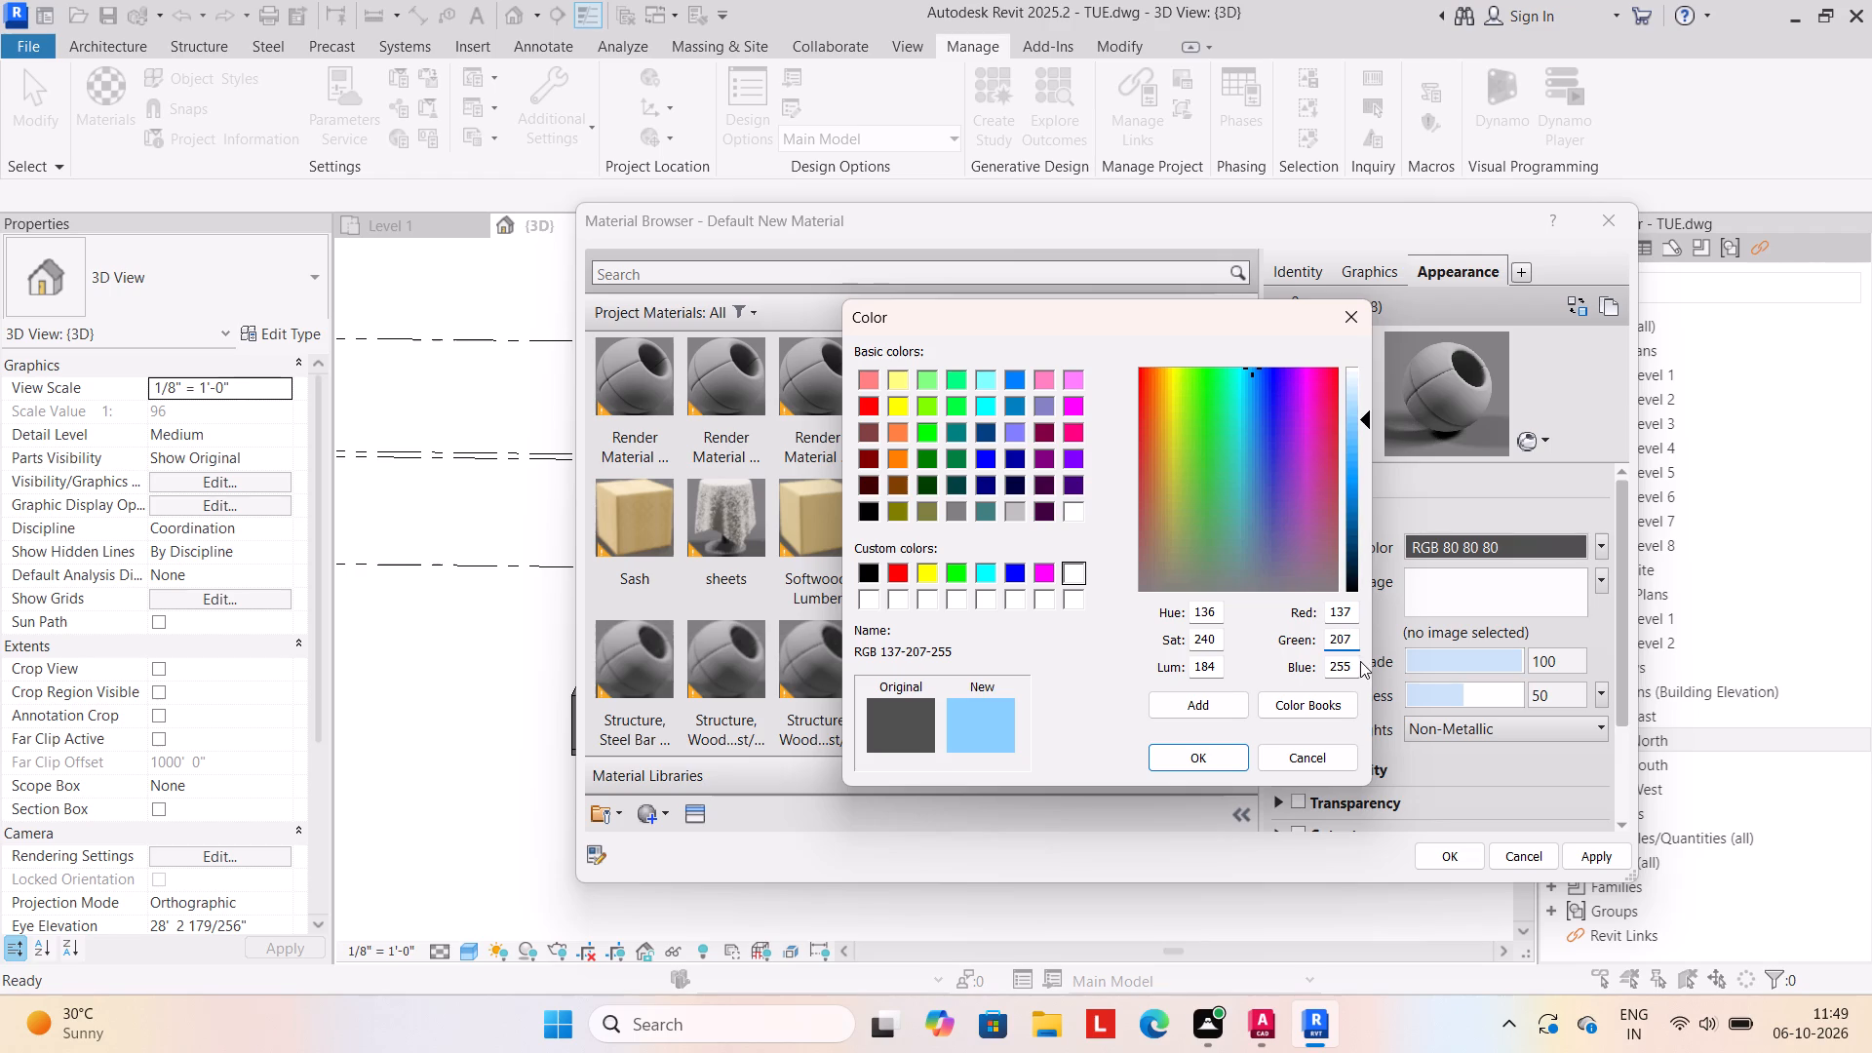
left_click(1353, 664)
key("BackSpace")
key("BackSpace")
key("BackSpace")
key("BackSpace")
key("BackSpace")
key("BackSpace")
key("BackSpace")
key("BackSpace")
key("BackSpace")
key("BackSpace")
key("BackSpace")
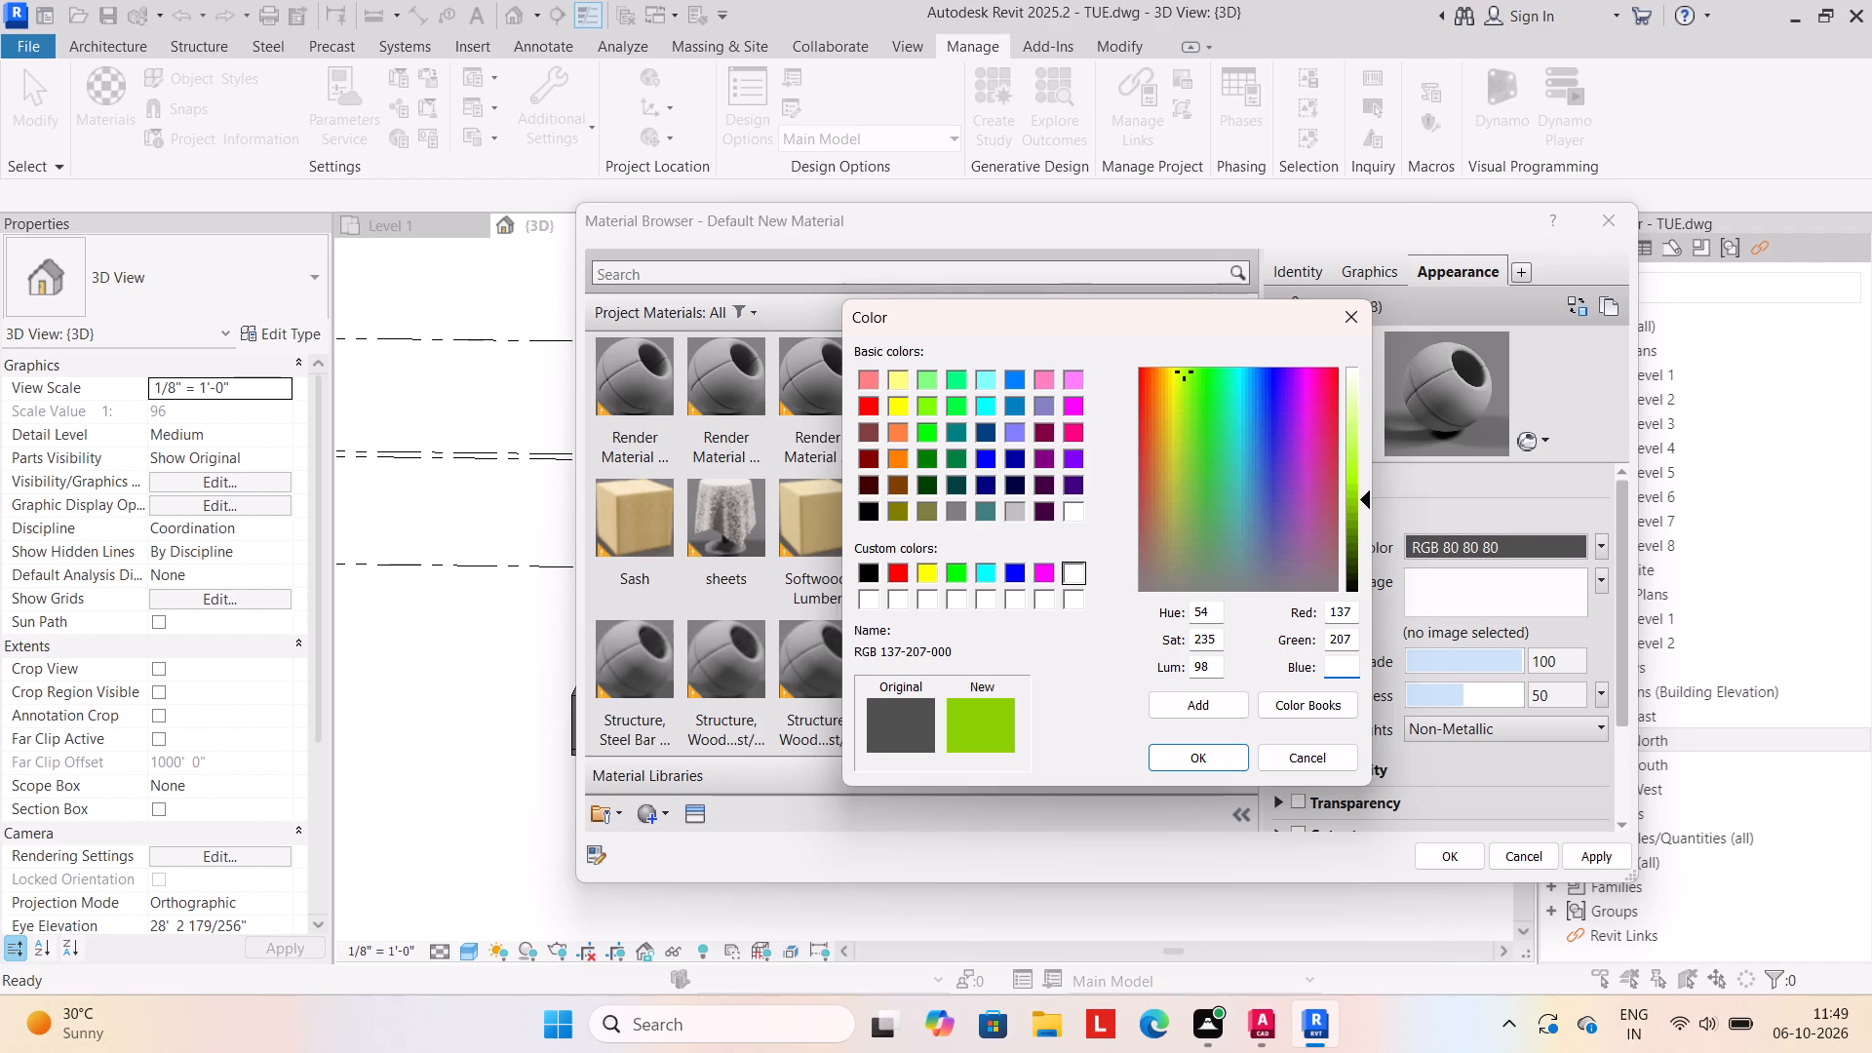
type("240")
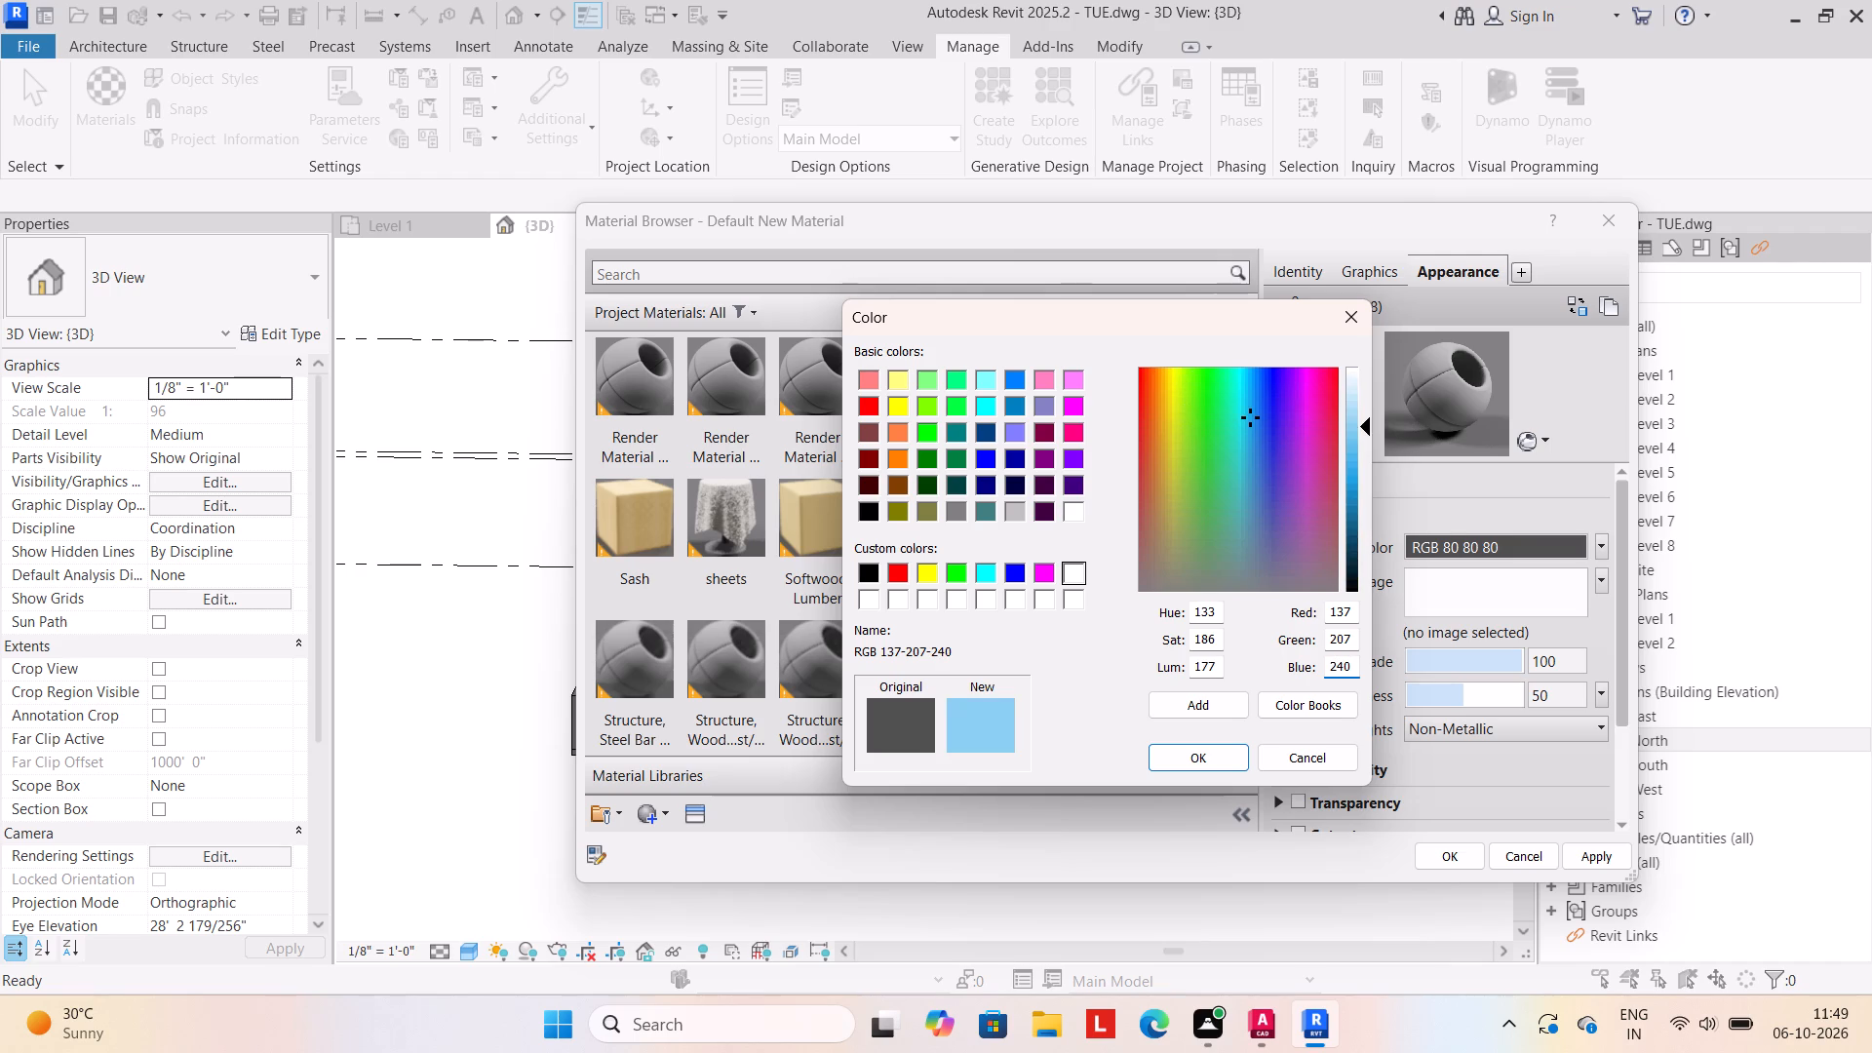
left_click(1195, 756)
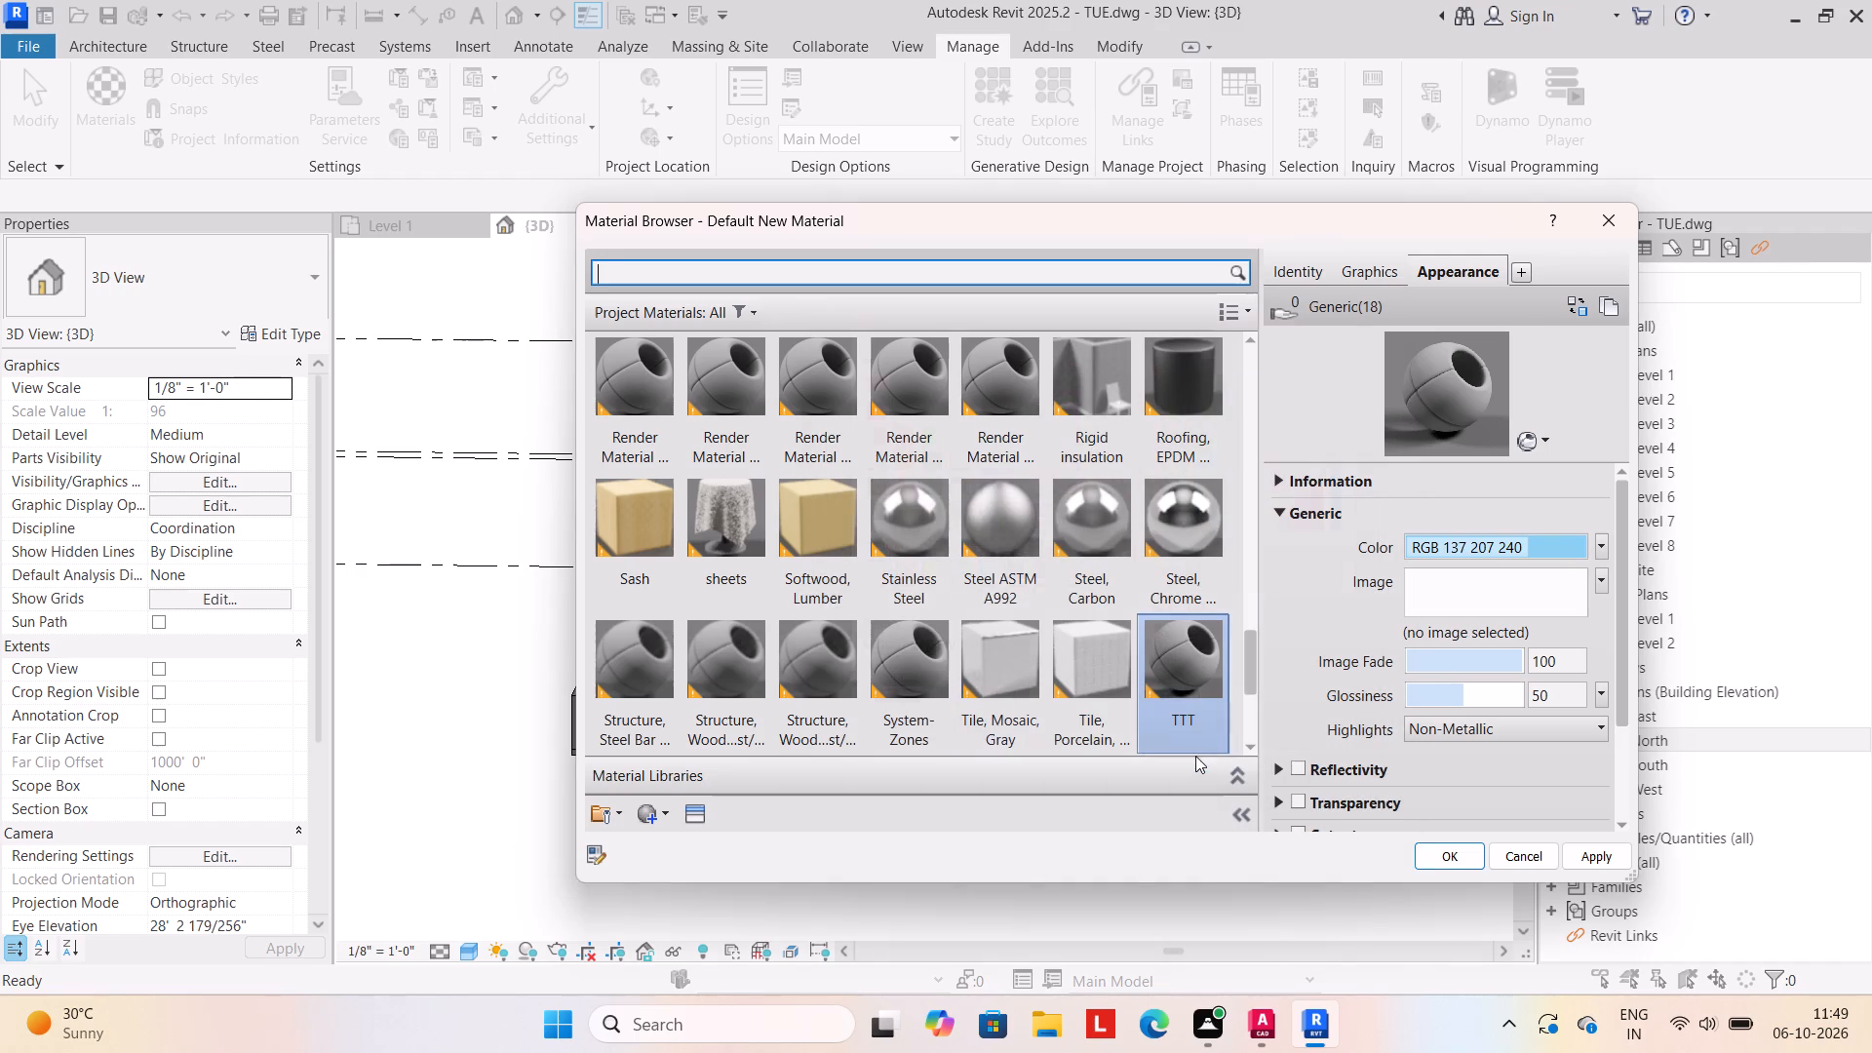
left_click(1604, 849)
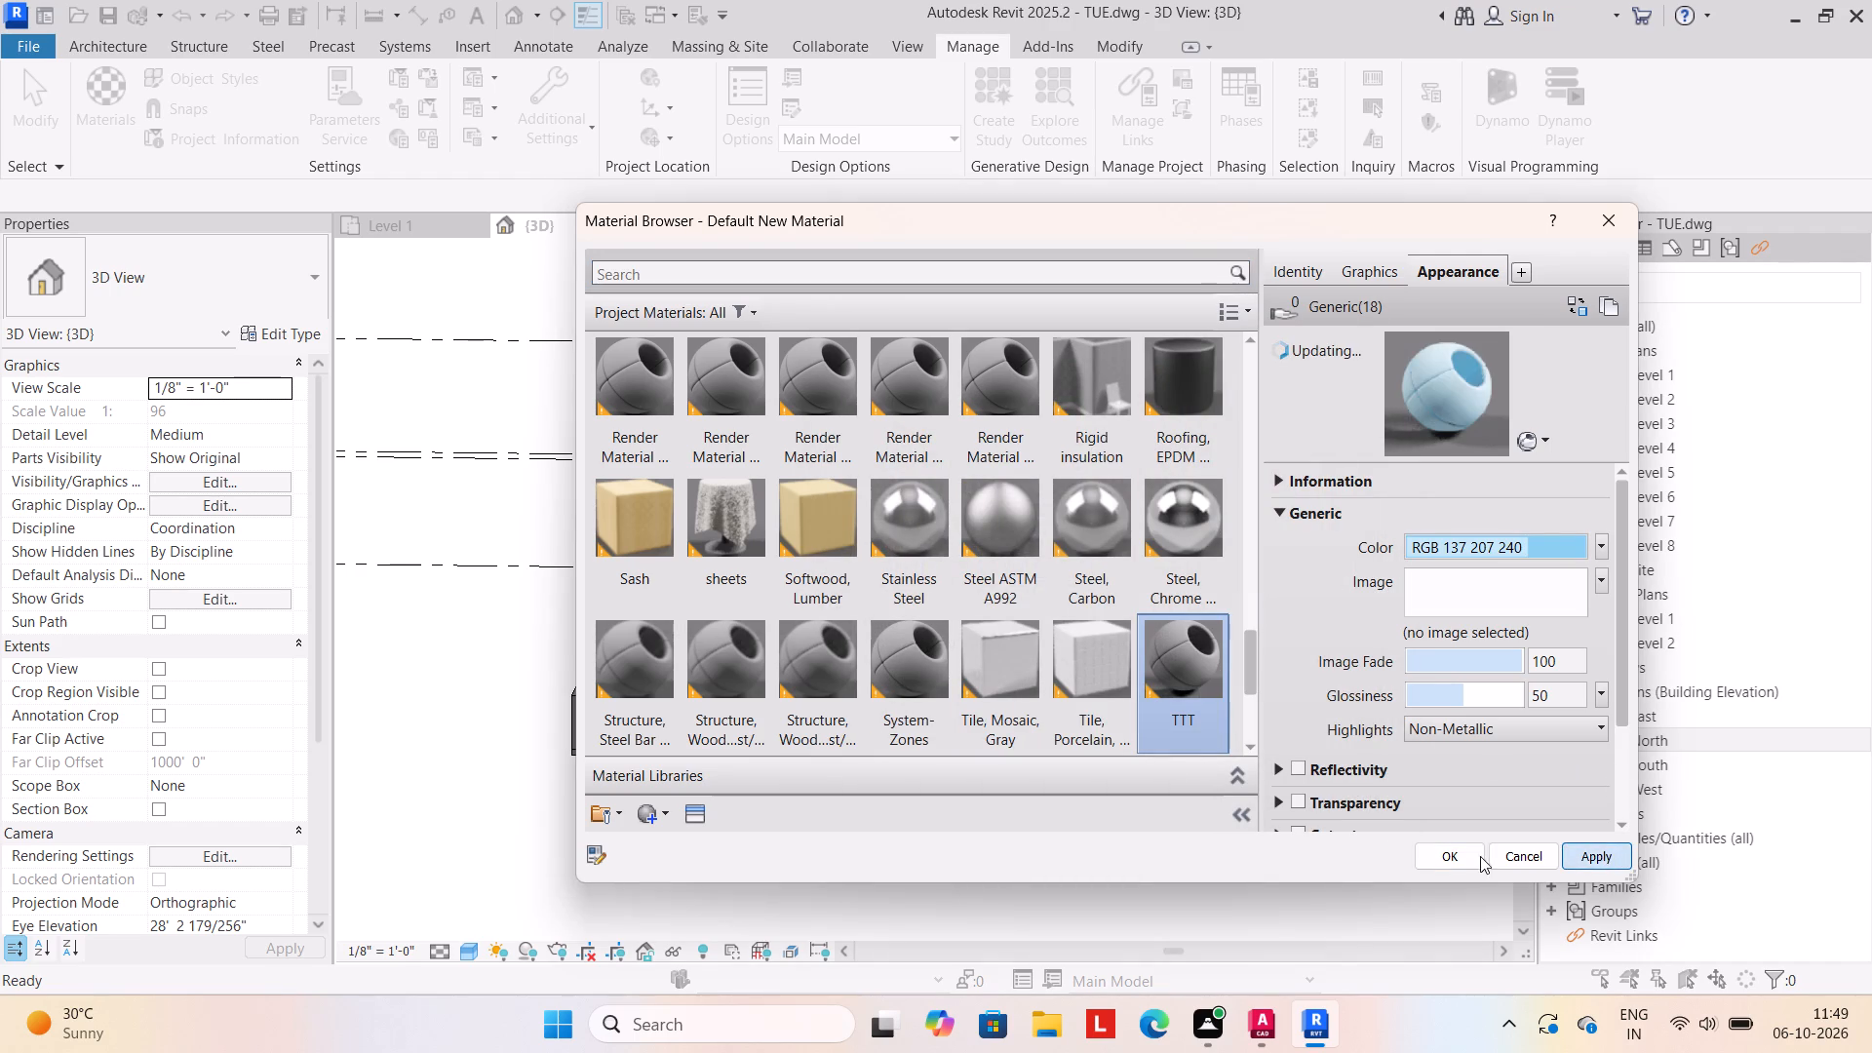
left_click(1434, 854)
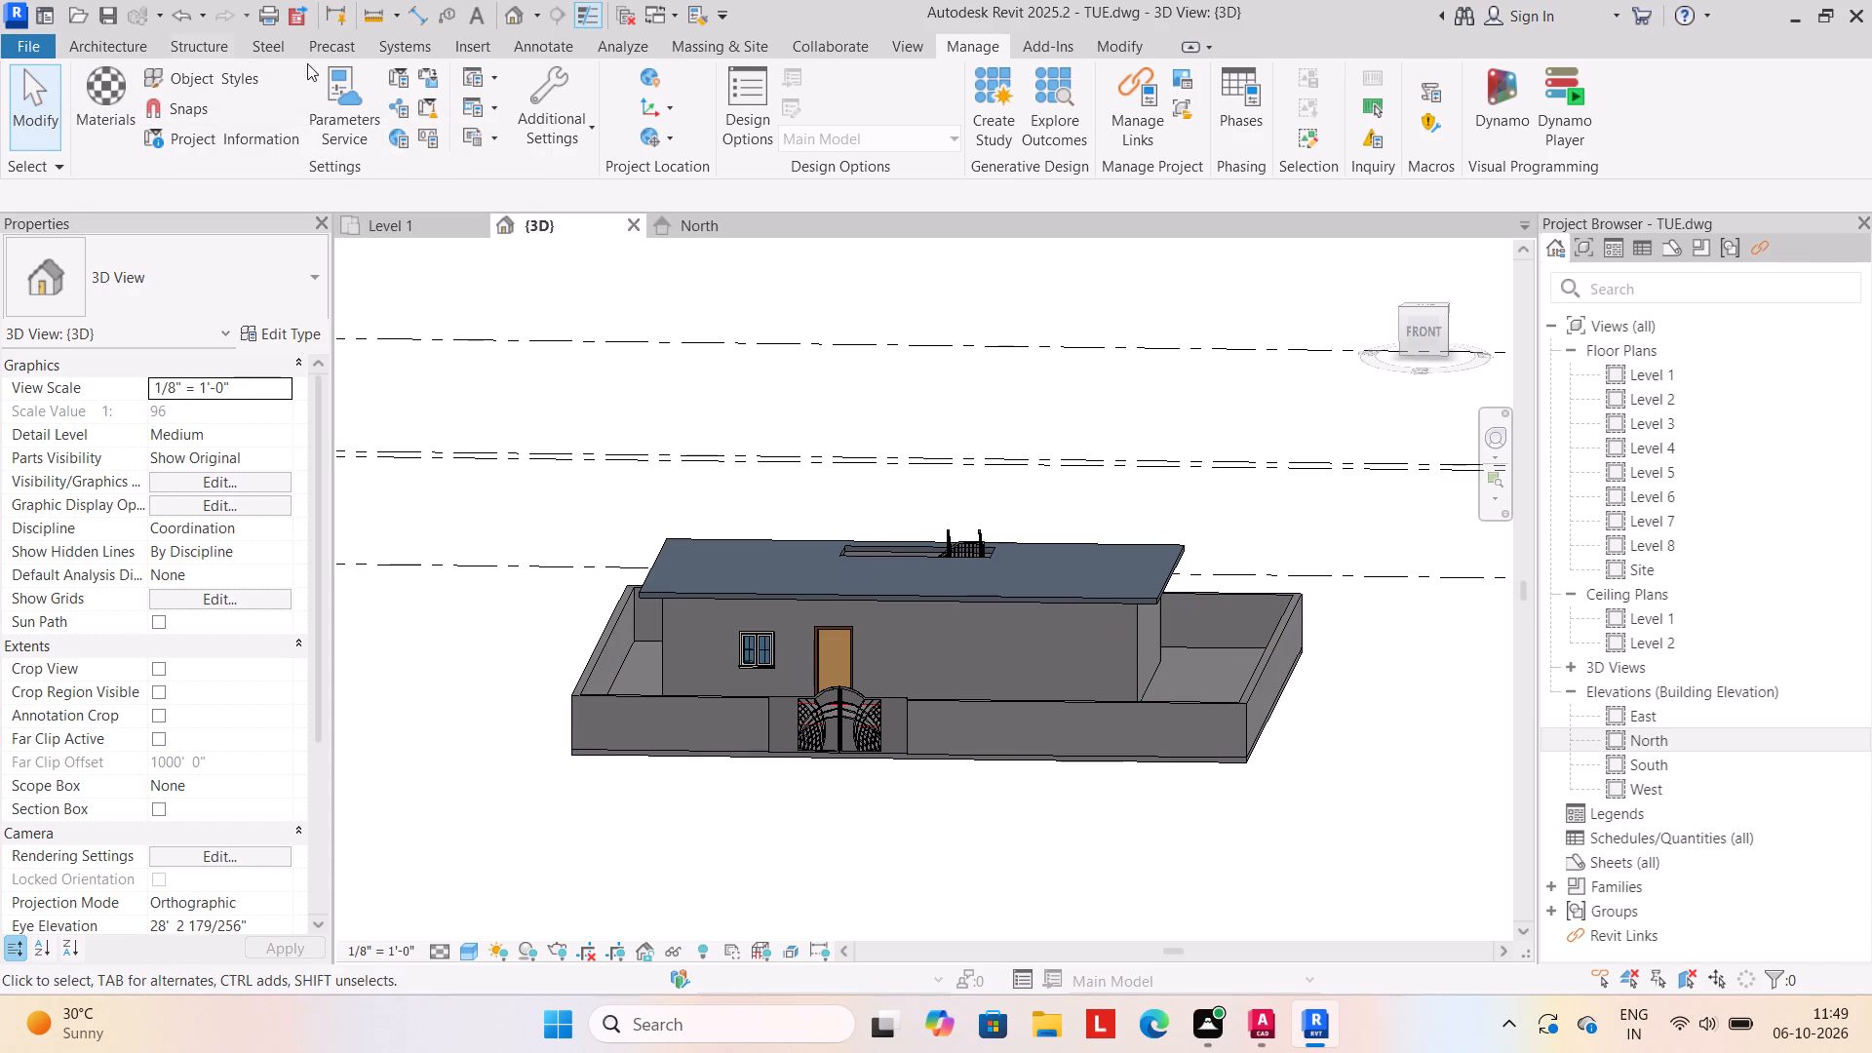
Paint the exposed face of the Generic - 12" floor around the house with the TTT material.
left_click(100, 39)
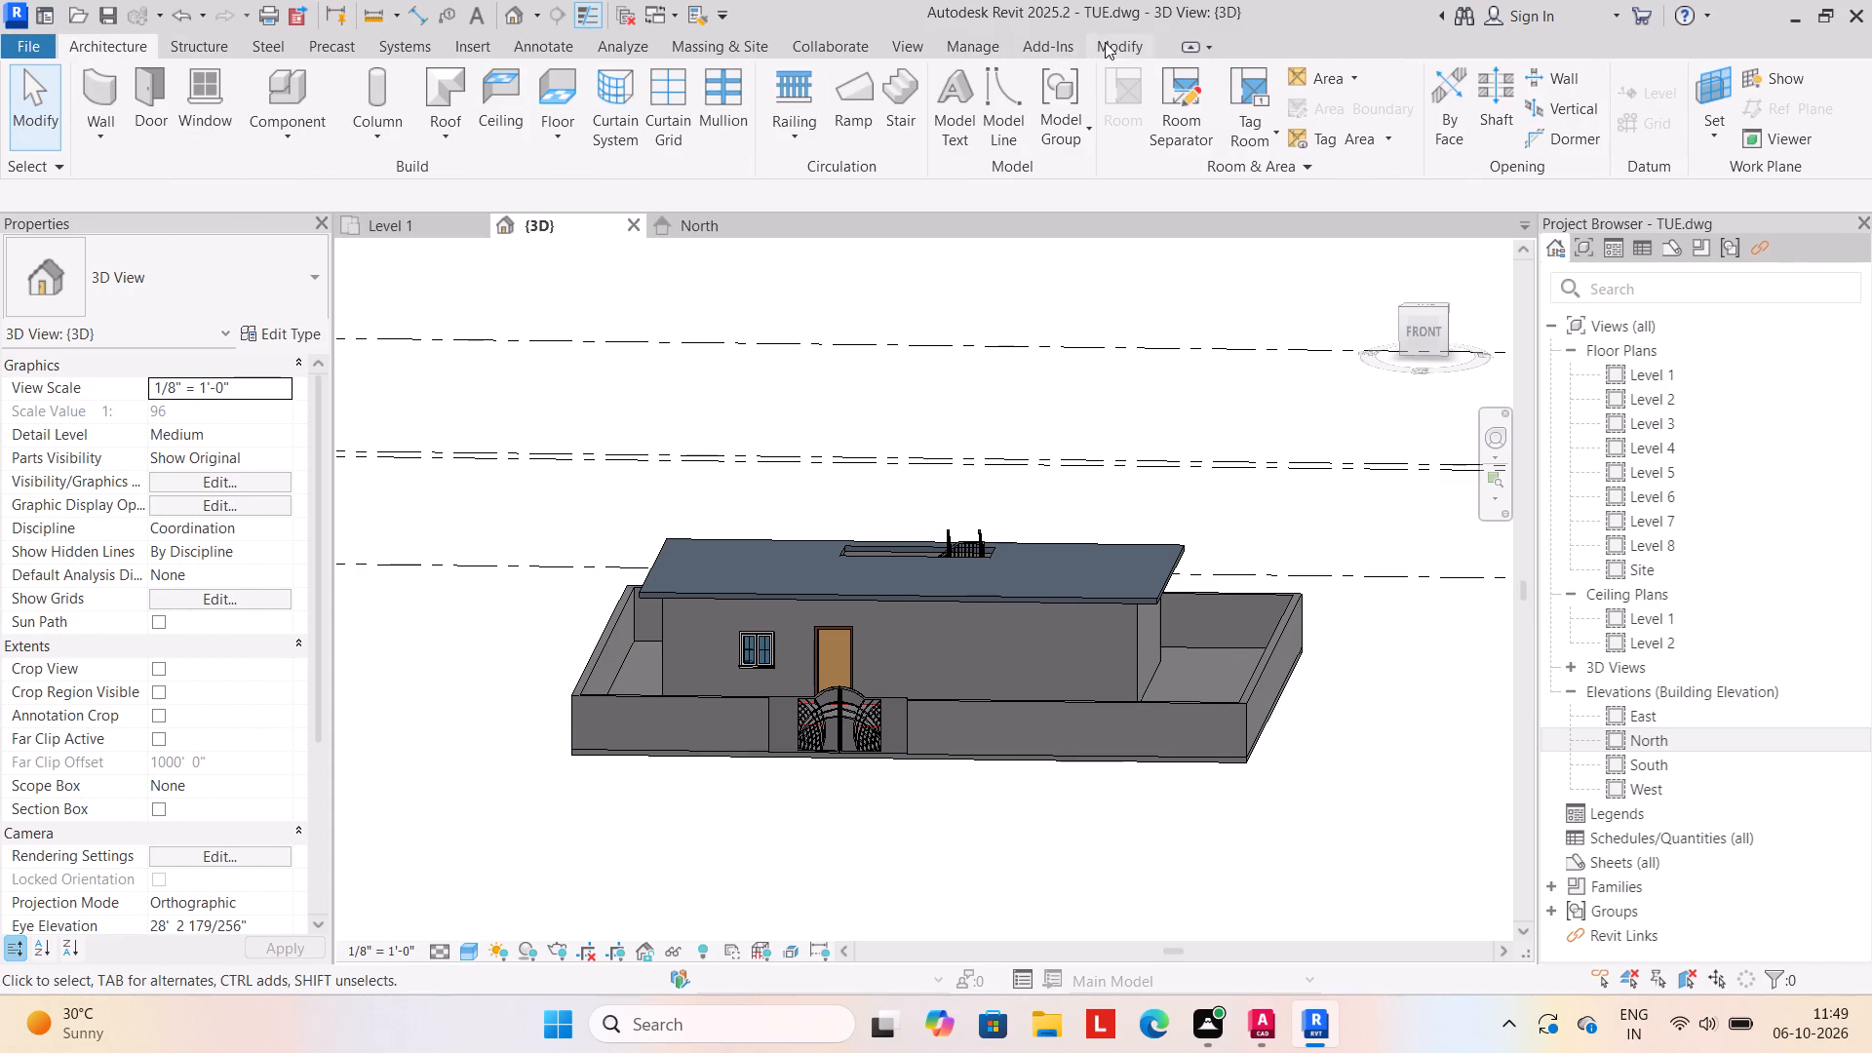
left_click(1107, 42)
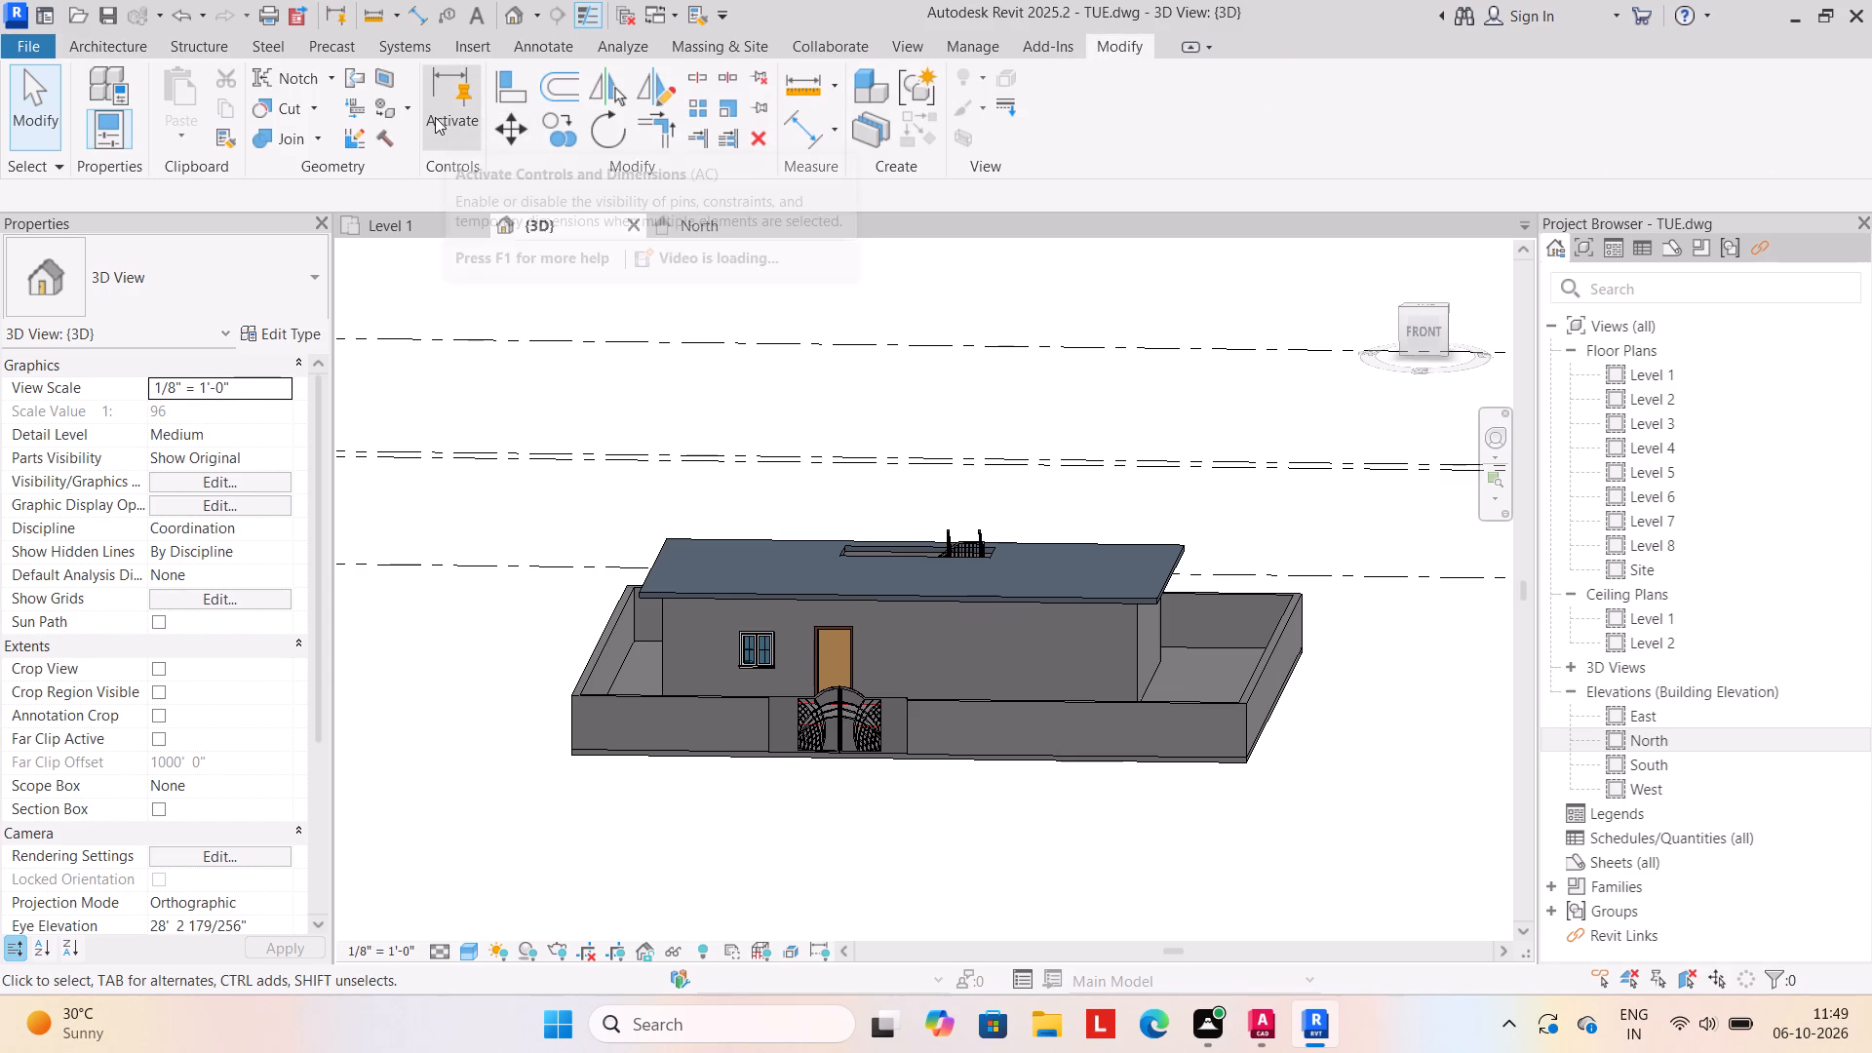
left_click(410, 106)
left_click(408, 136)
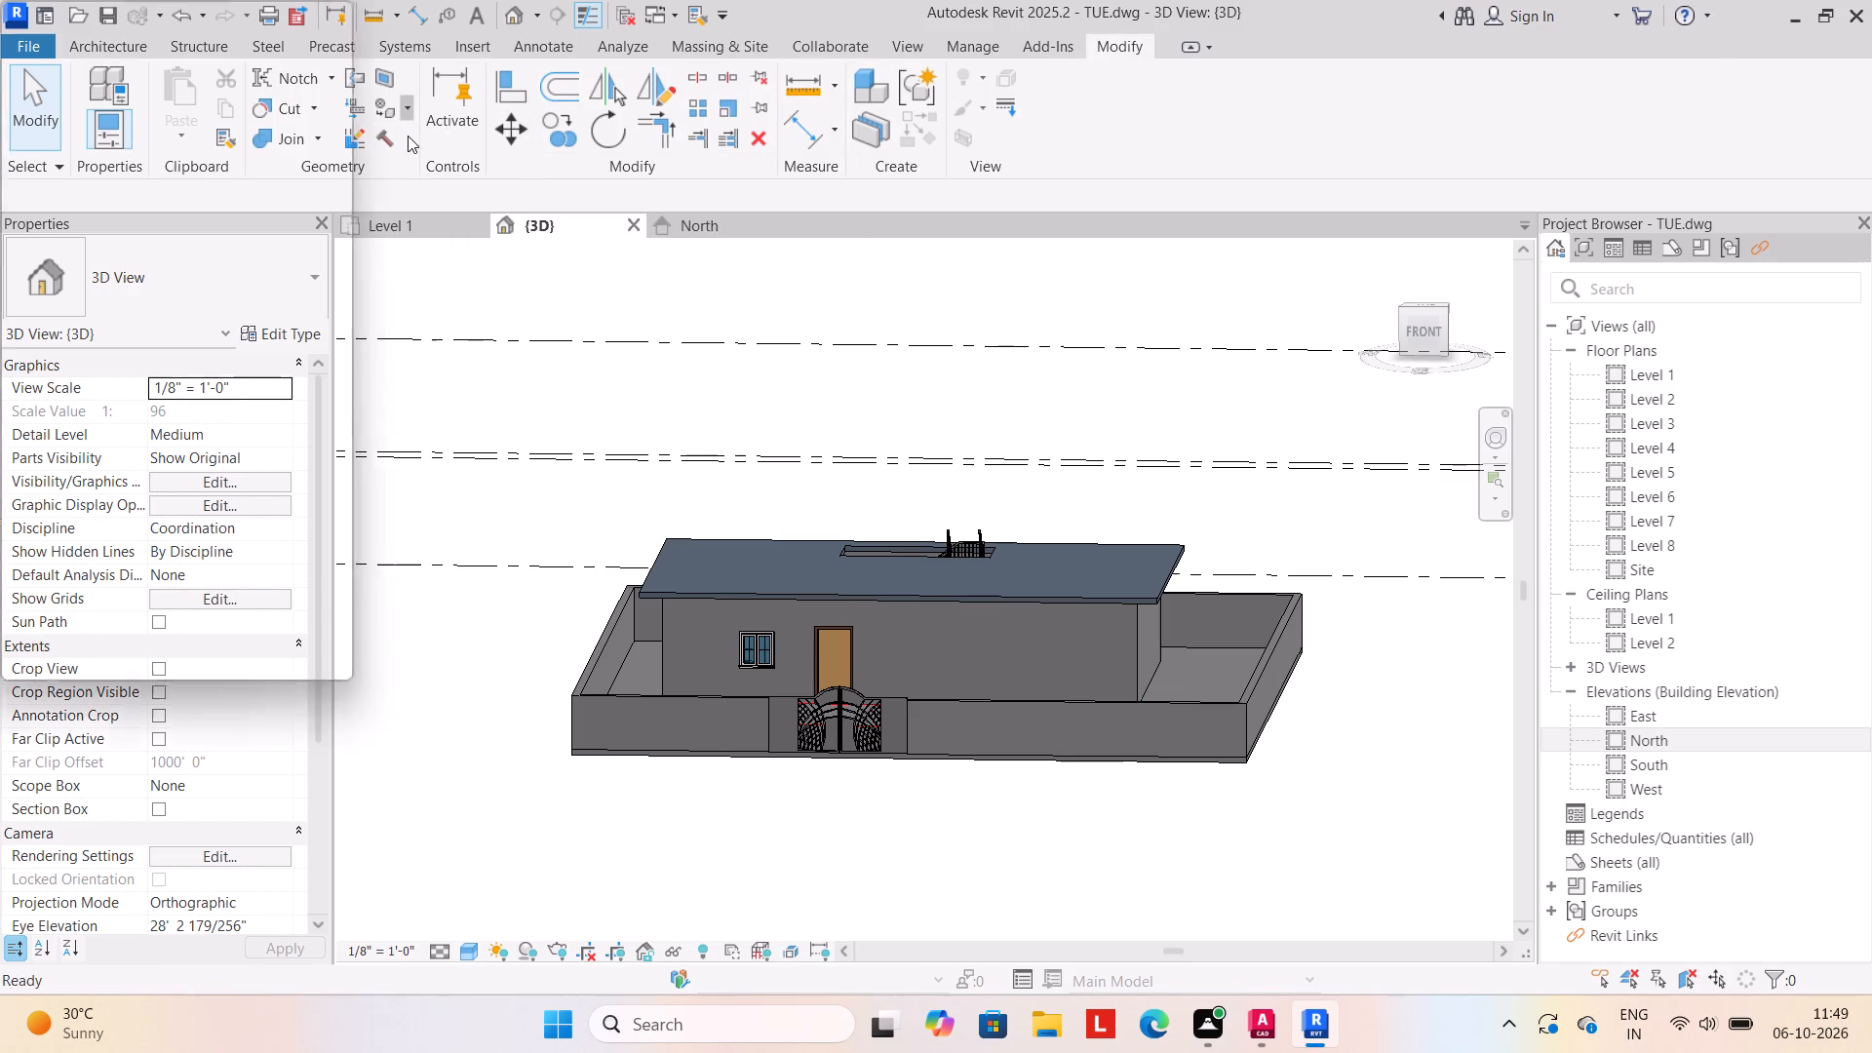
left_click(130, 59)
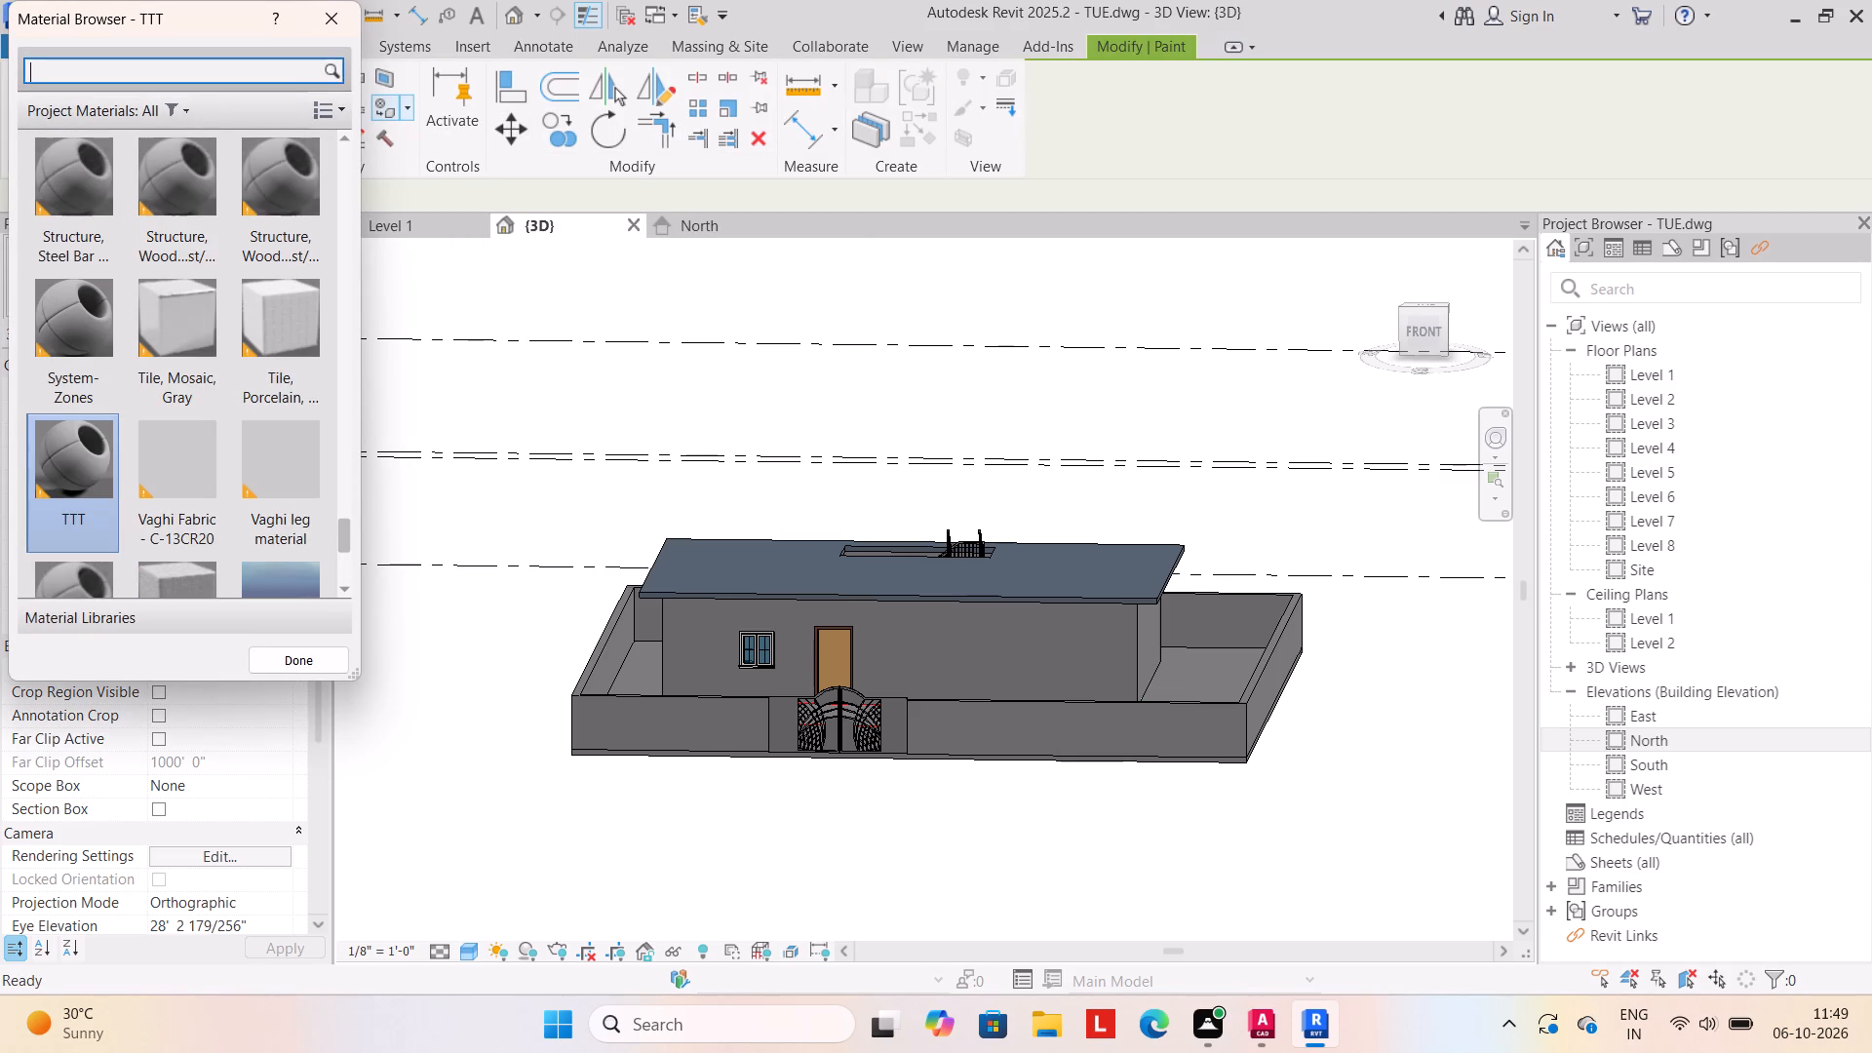
type("TT")
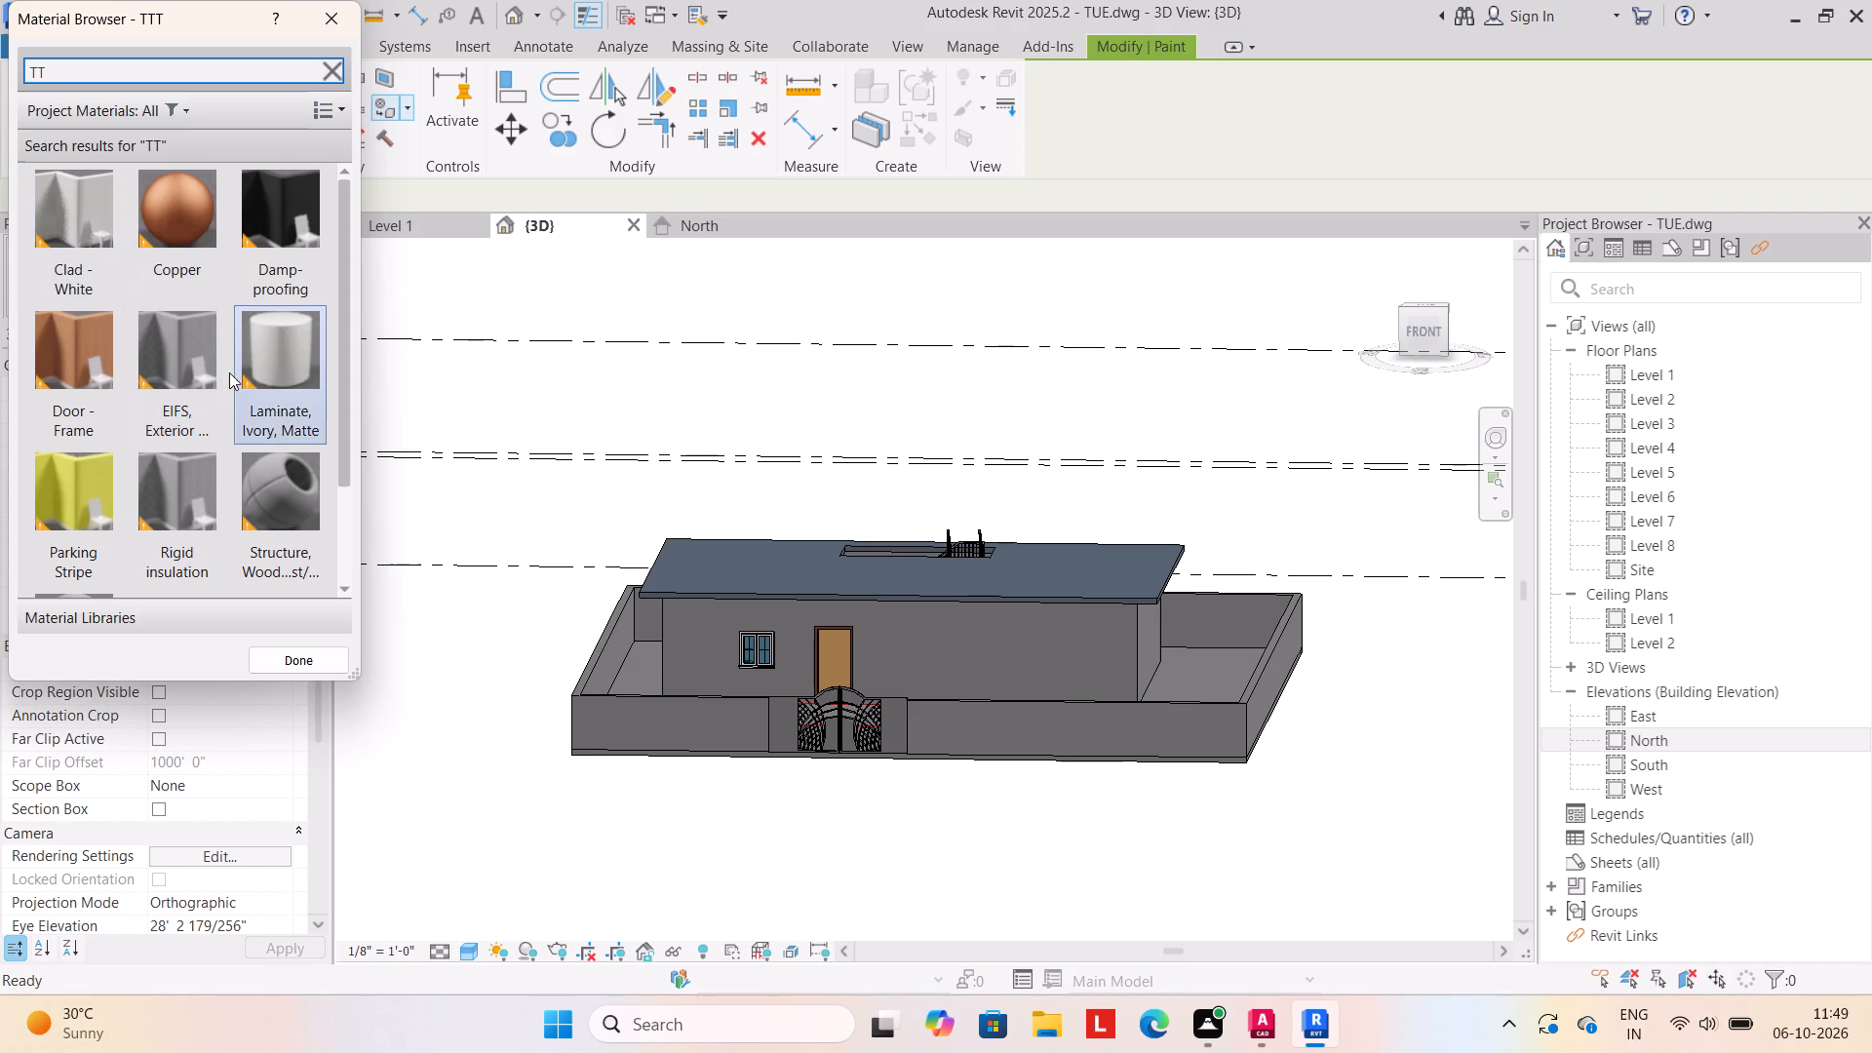
scroll(265, 437, "down", 5)
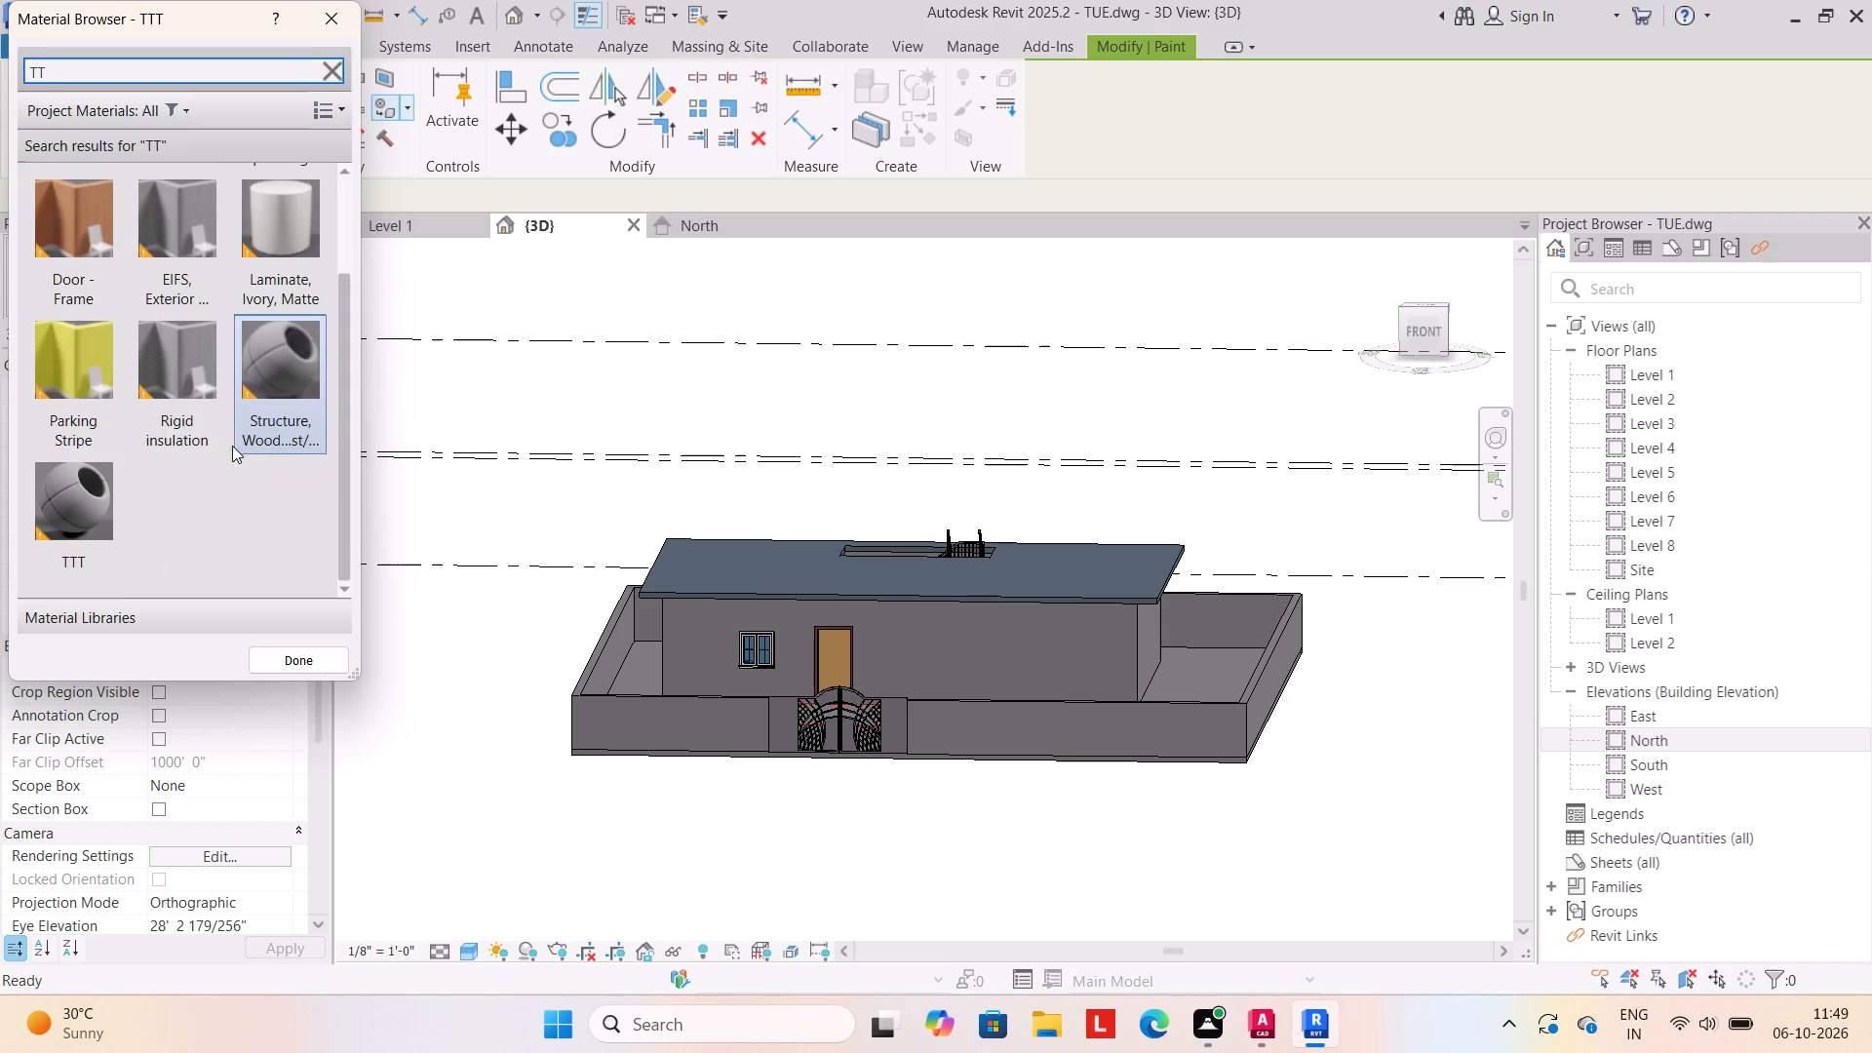
left_click(76, 494)
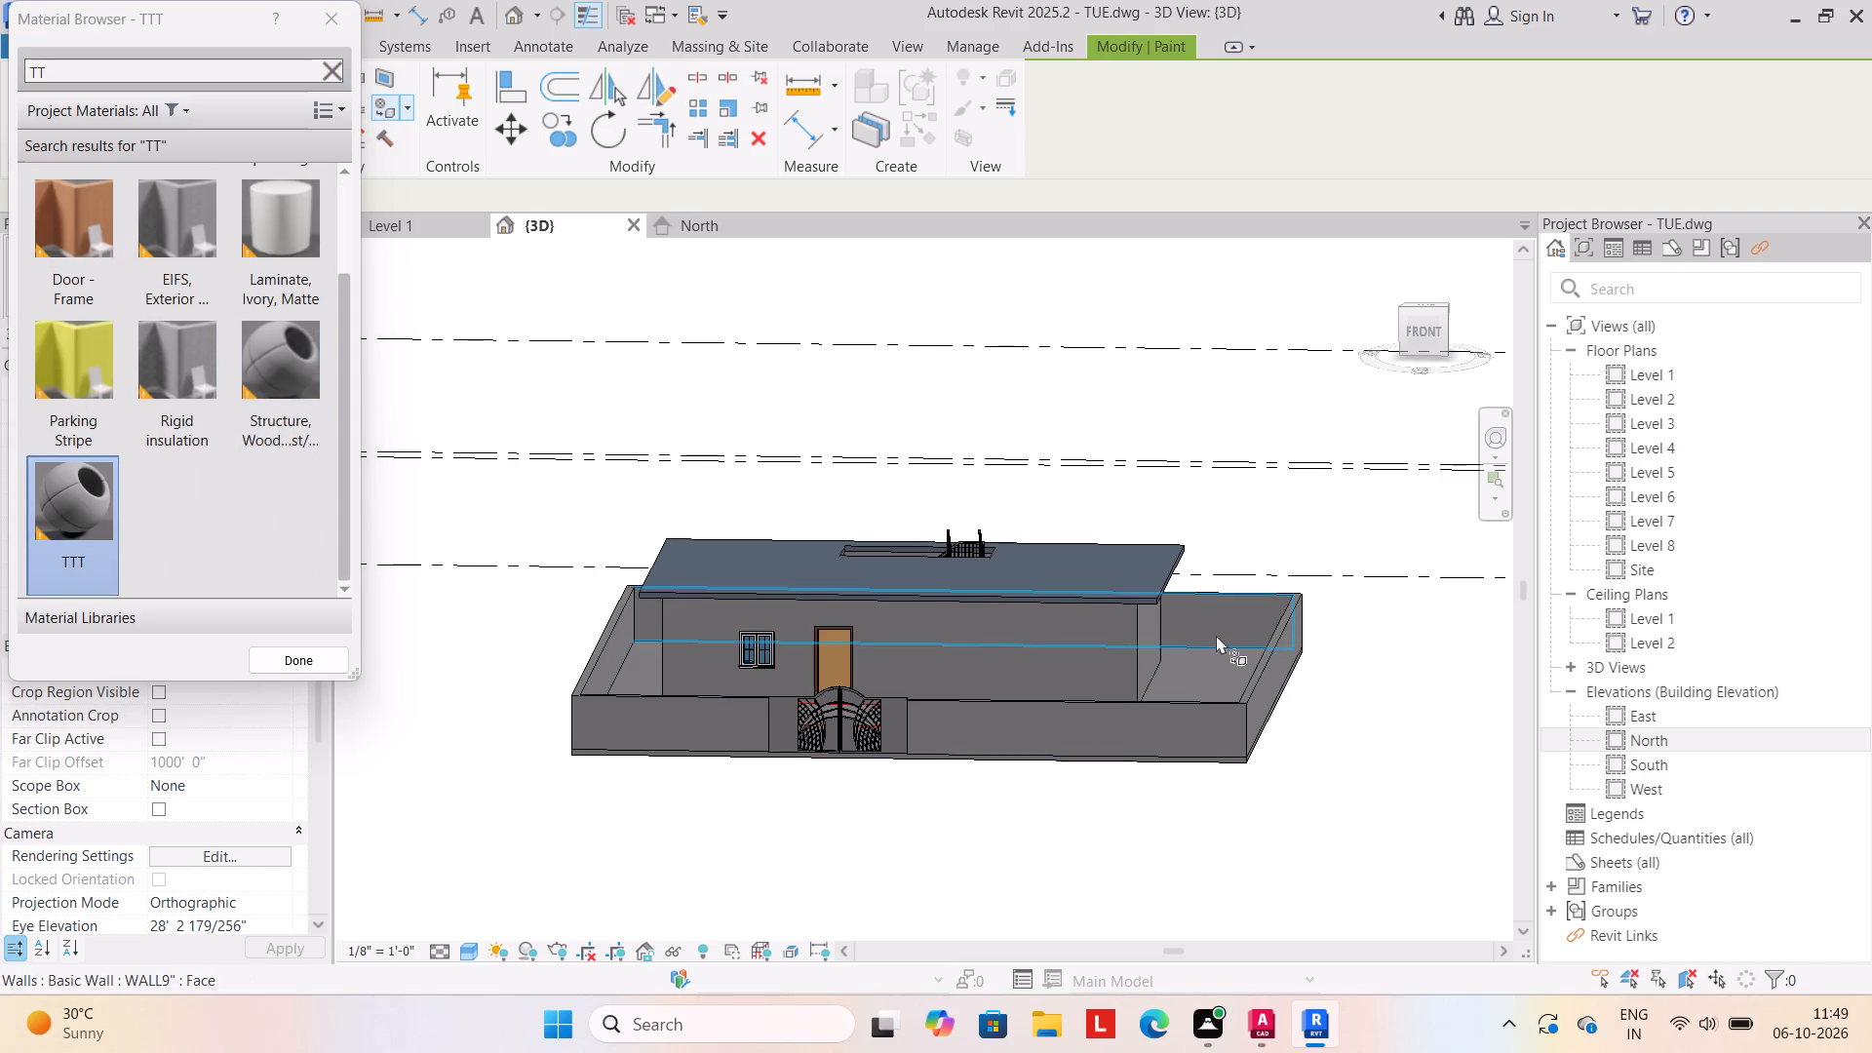
left_click(1193, 654)
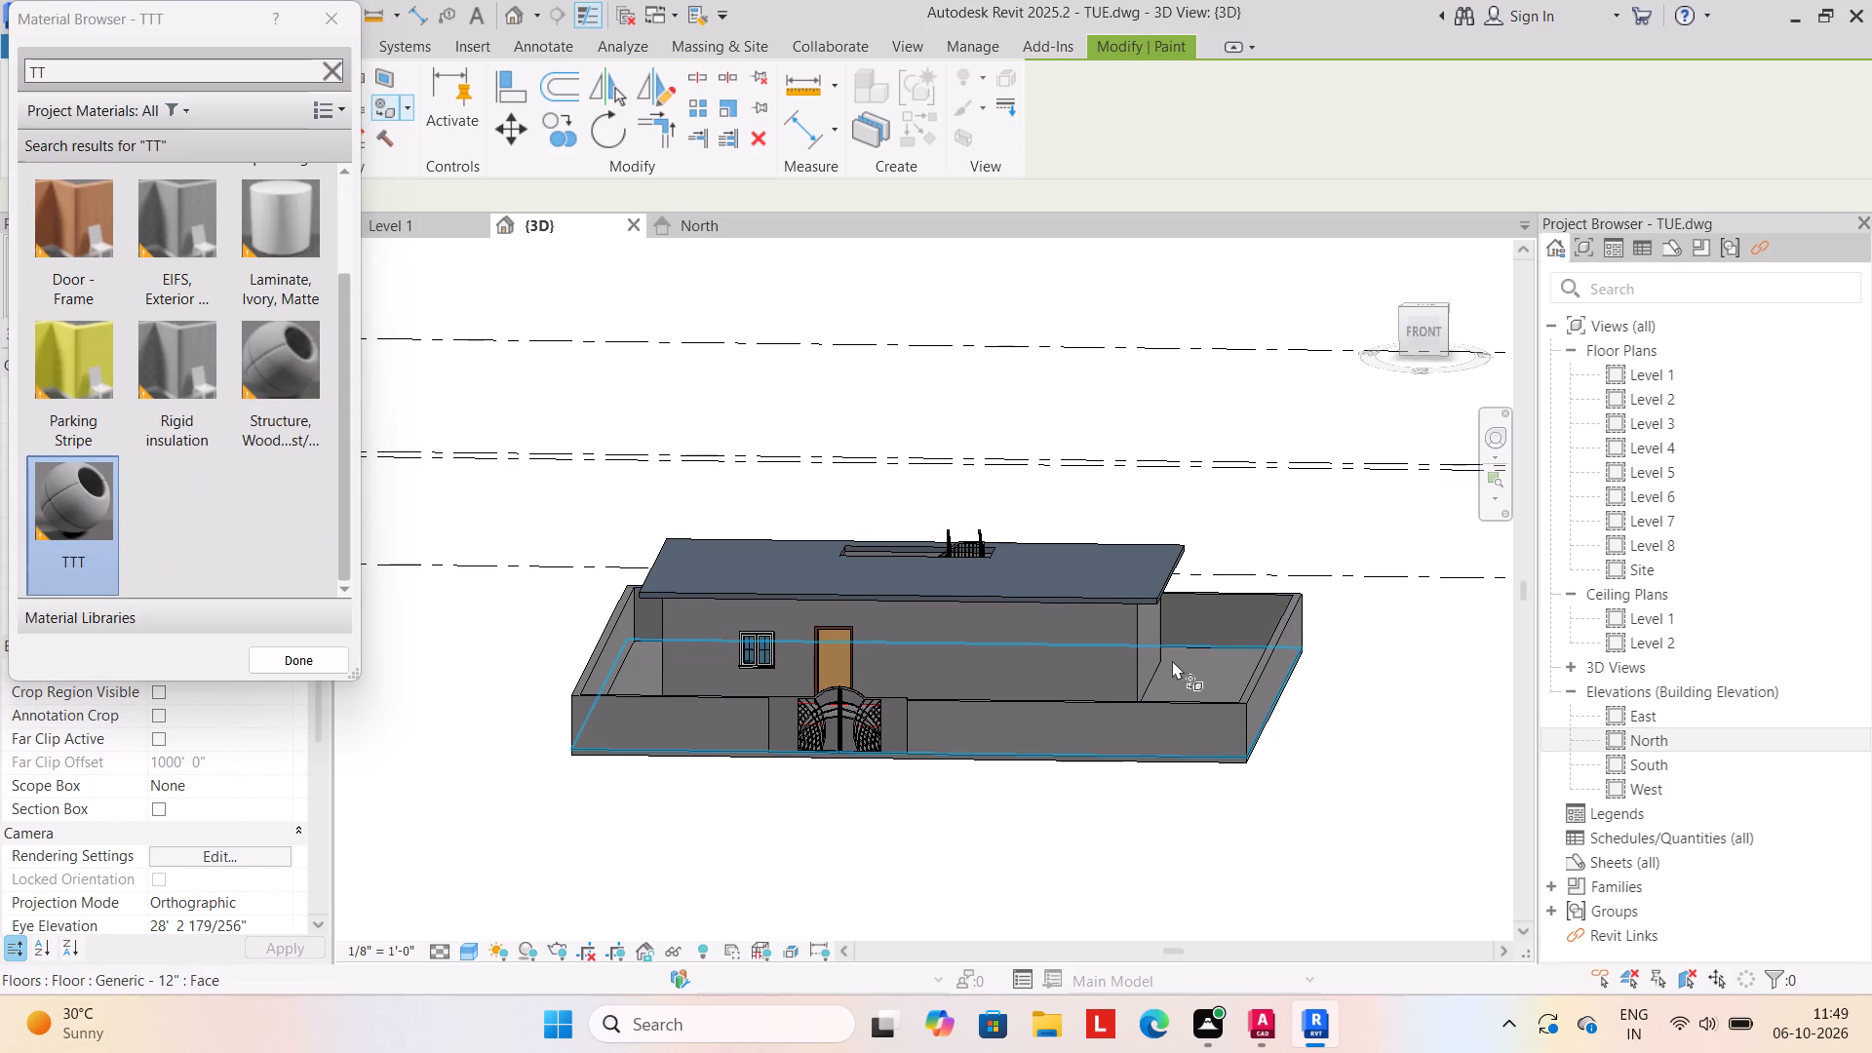
middle_click_drag(1149, 677, 1129, 806, "shift")
left_click(1175, 685)
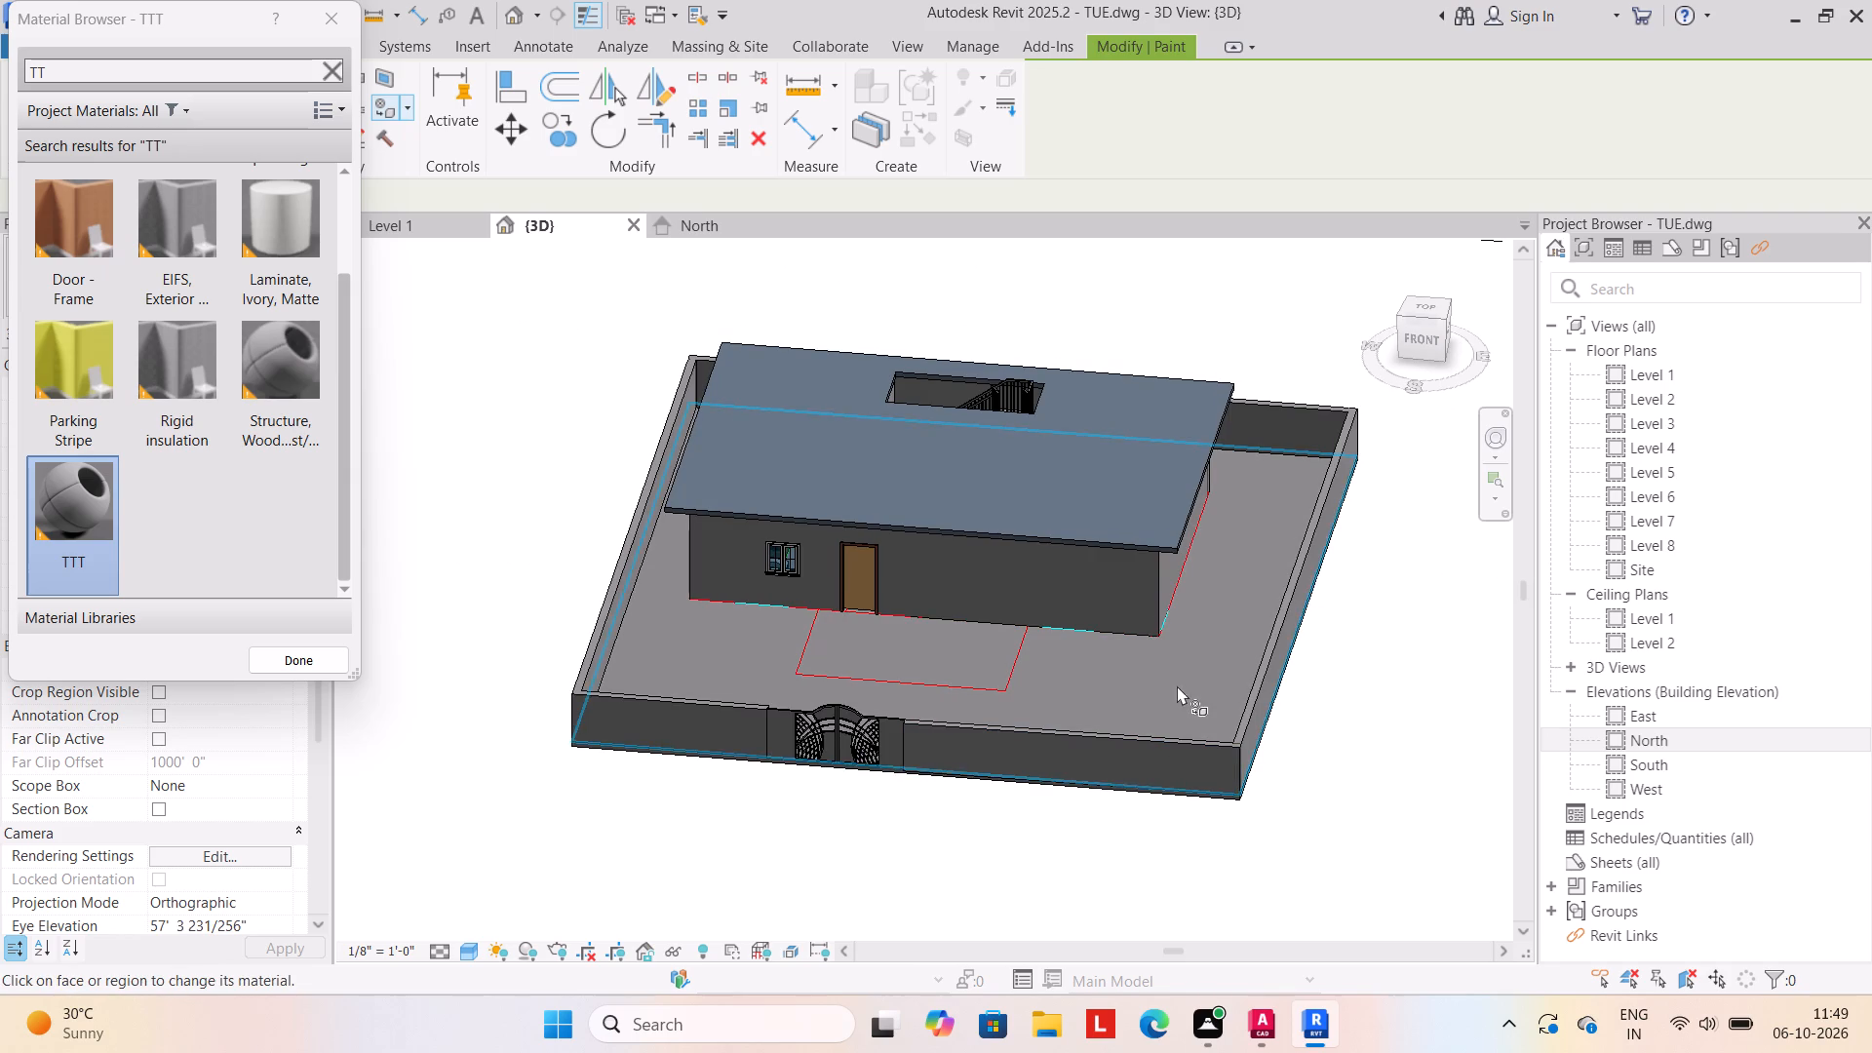
scroll(1194, 602, "up", 10)
scroll(1196, 697, "up", 13)
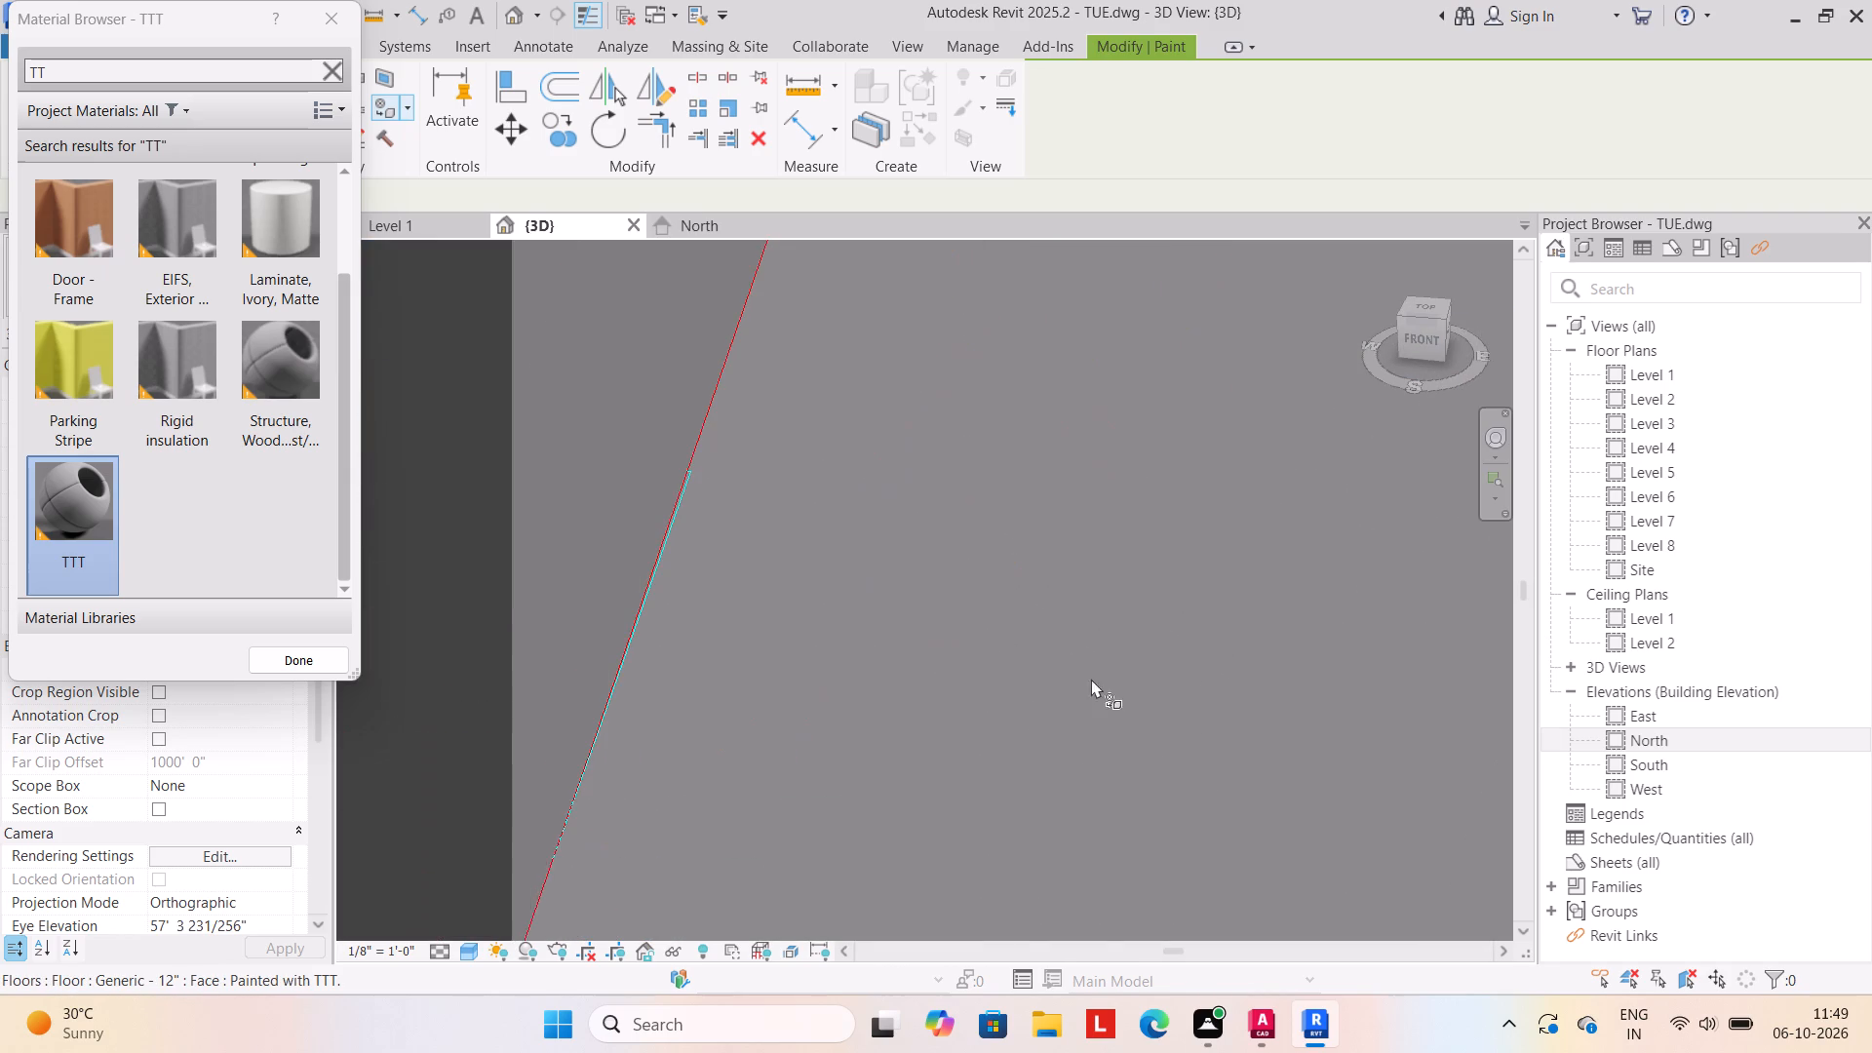
left_click(1020, 671)
scroll(634, 616, "up", 11)
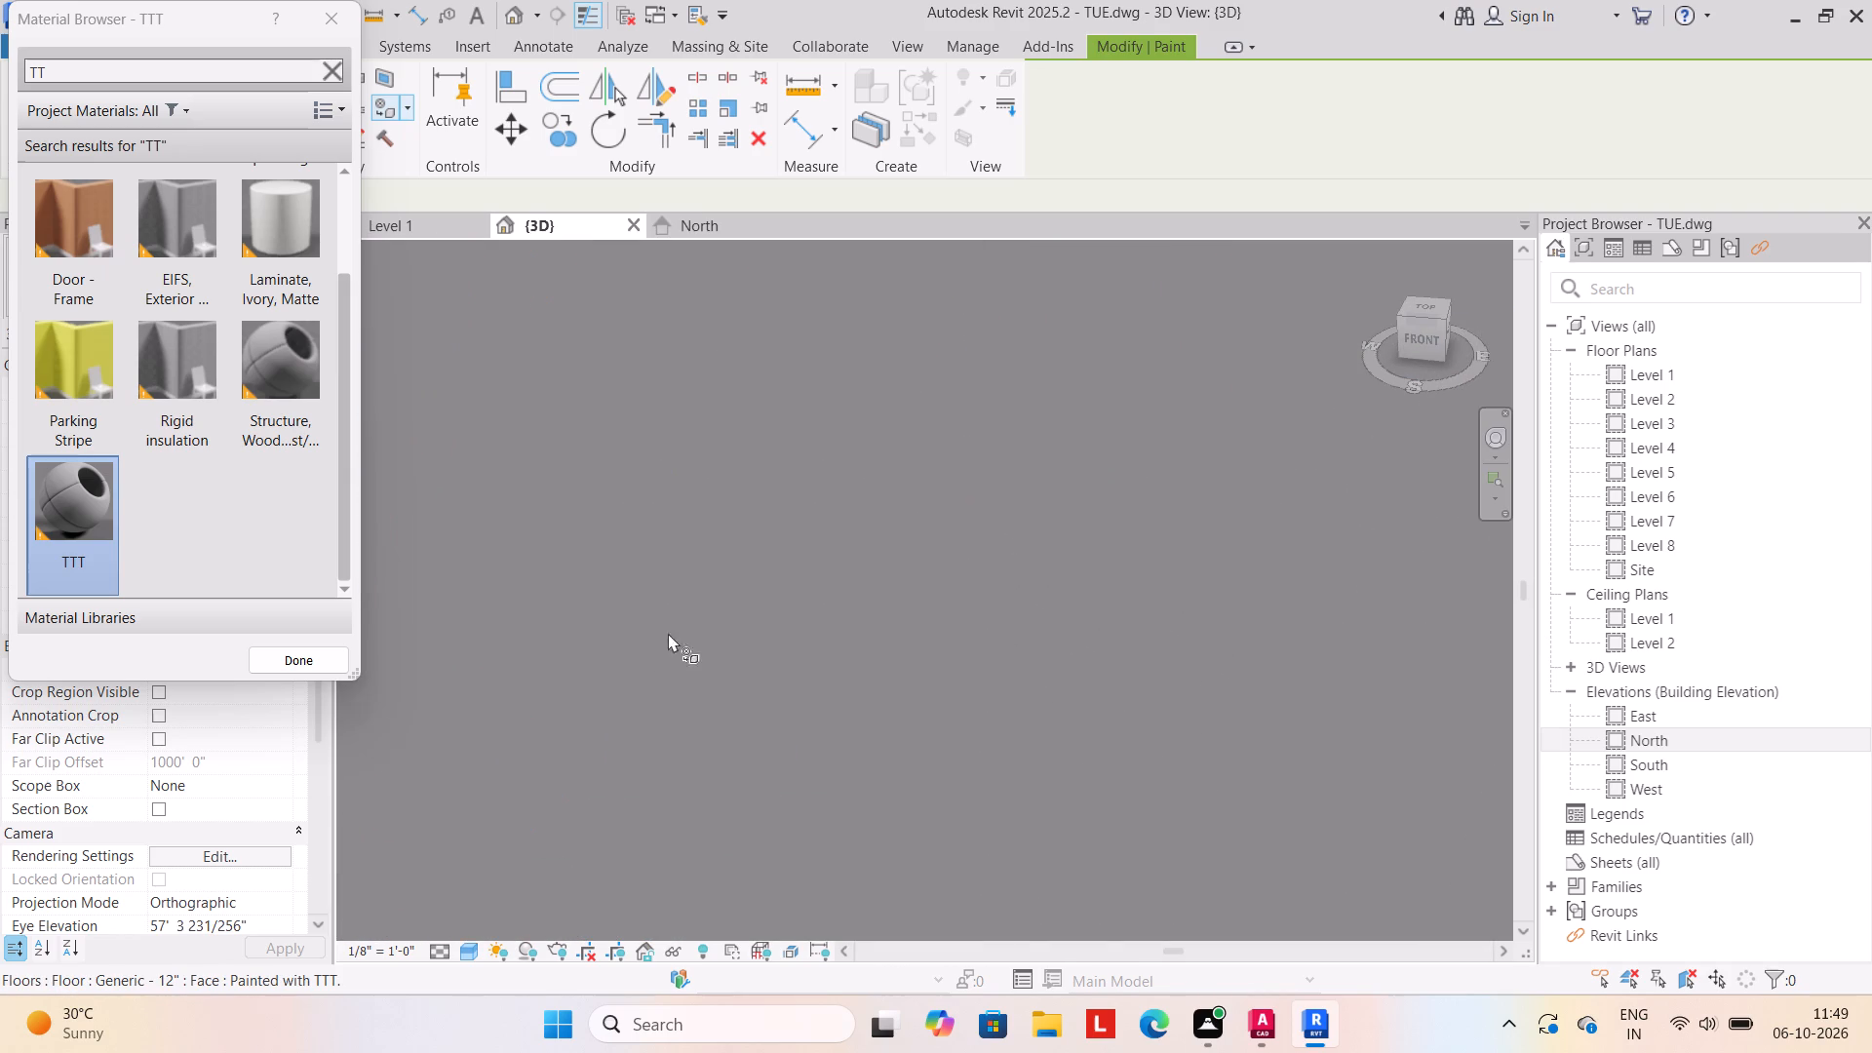
scroll(764, 667, "down", 5)
scroll(773, 667, "down", 20)
scroll(773, 667, "down", 6)
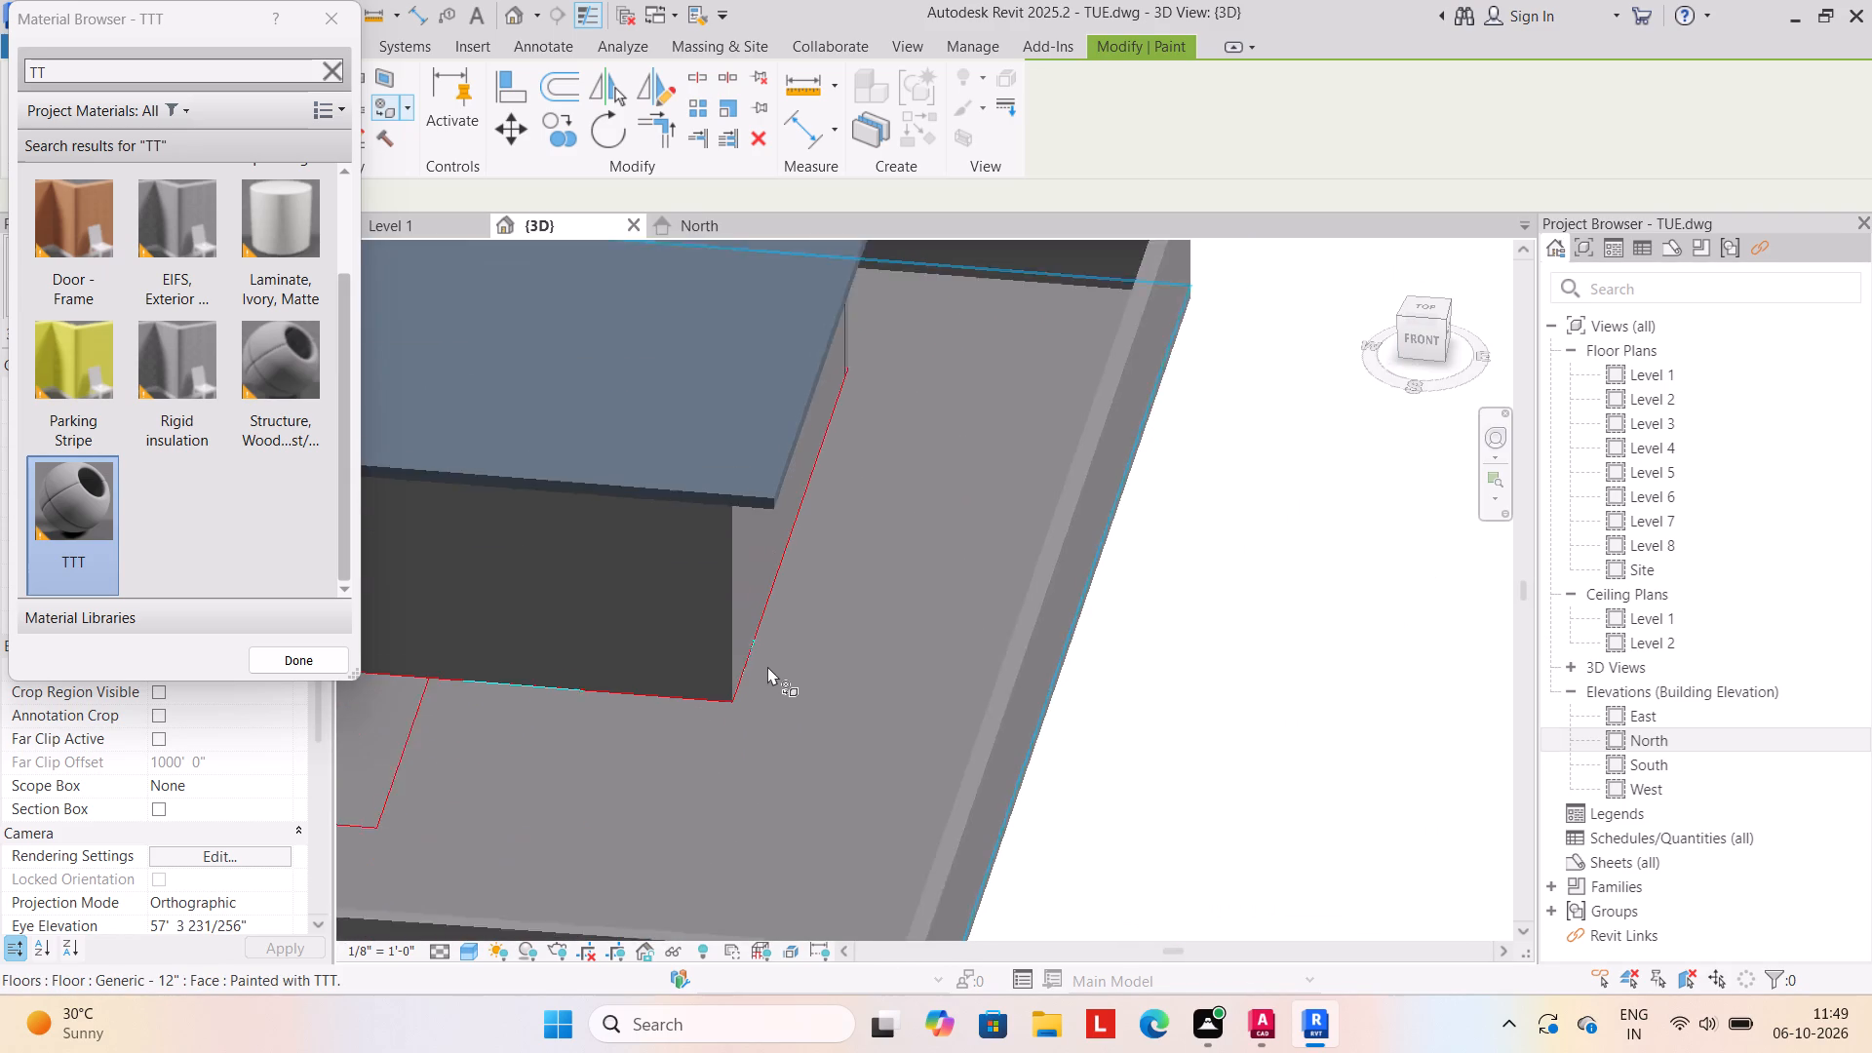
middle_click_drag(692, 765, 740, 695, "shift")
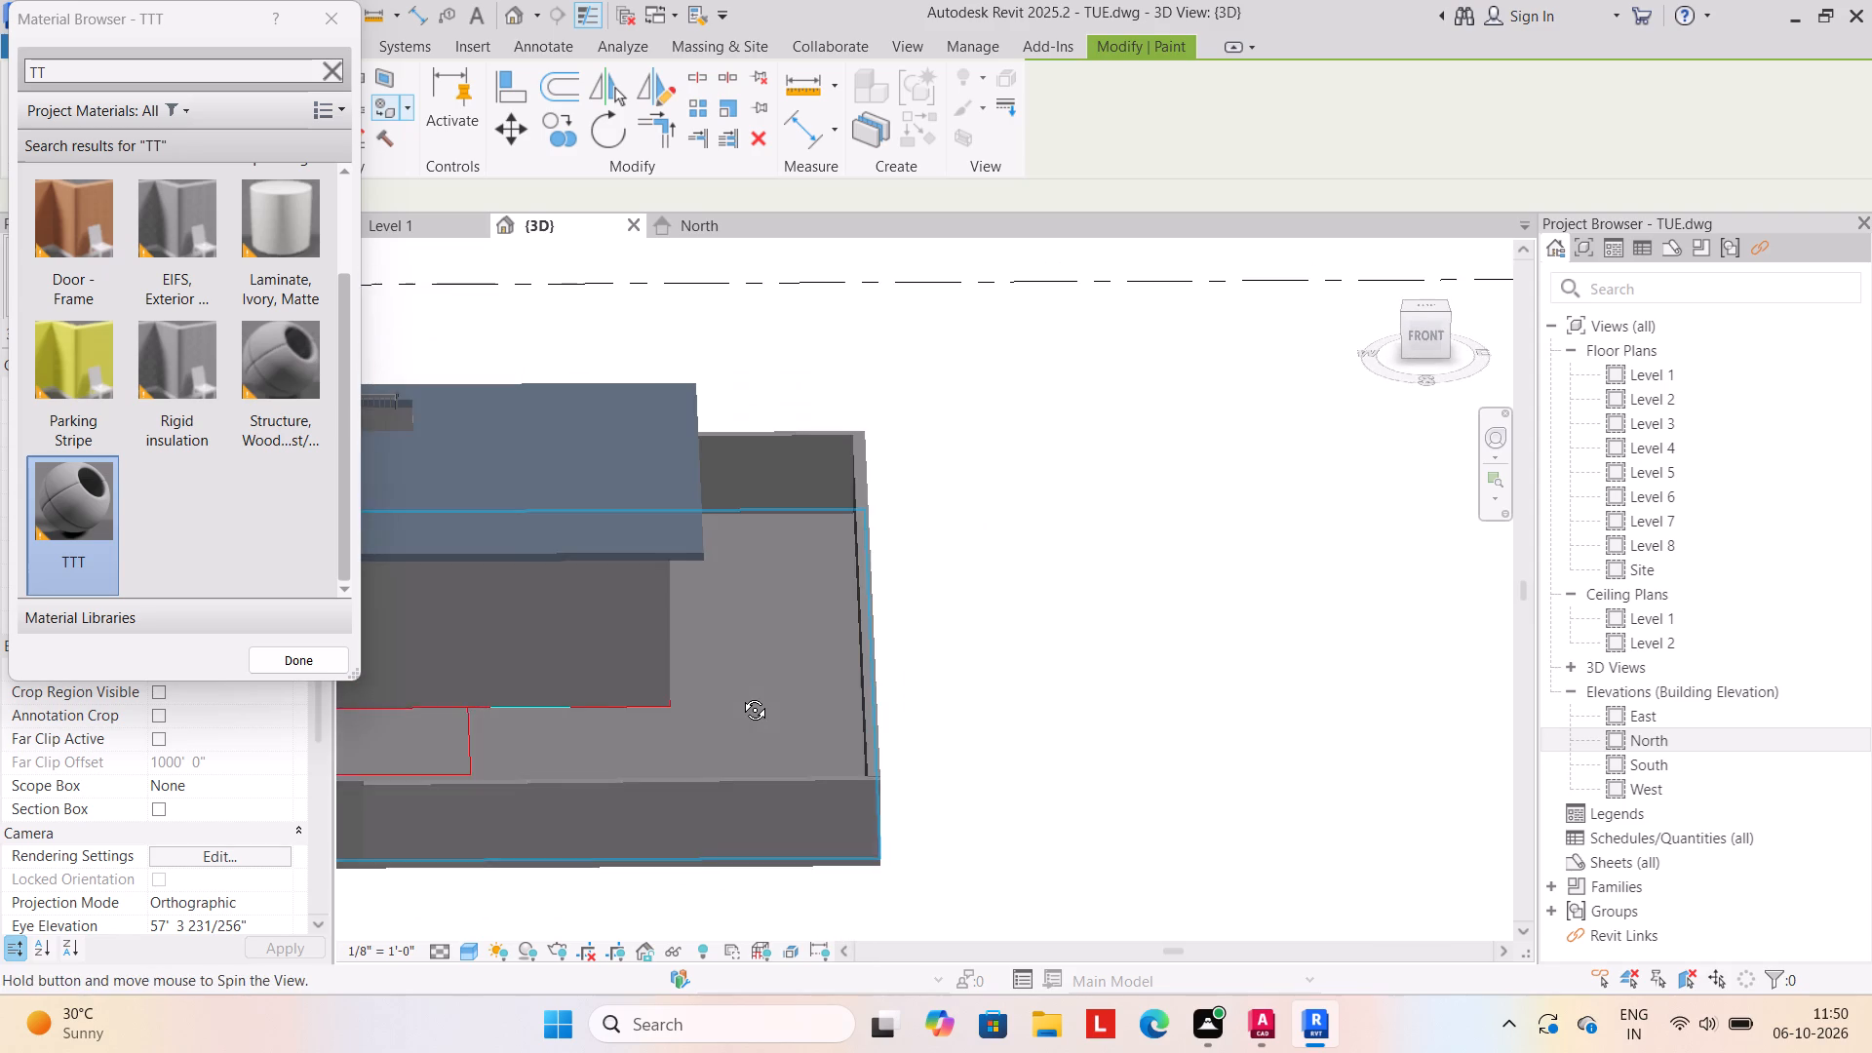
middle_click_drag(740, 695, 741, 695, "shift")
double_click(751, 676)
left_click(751, 667)
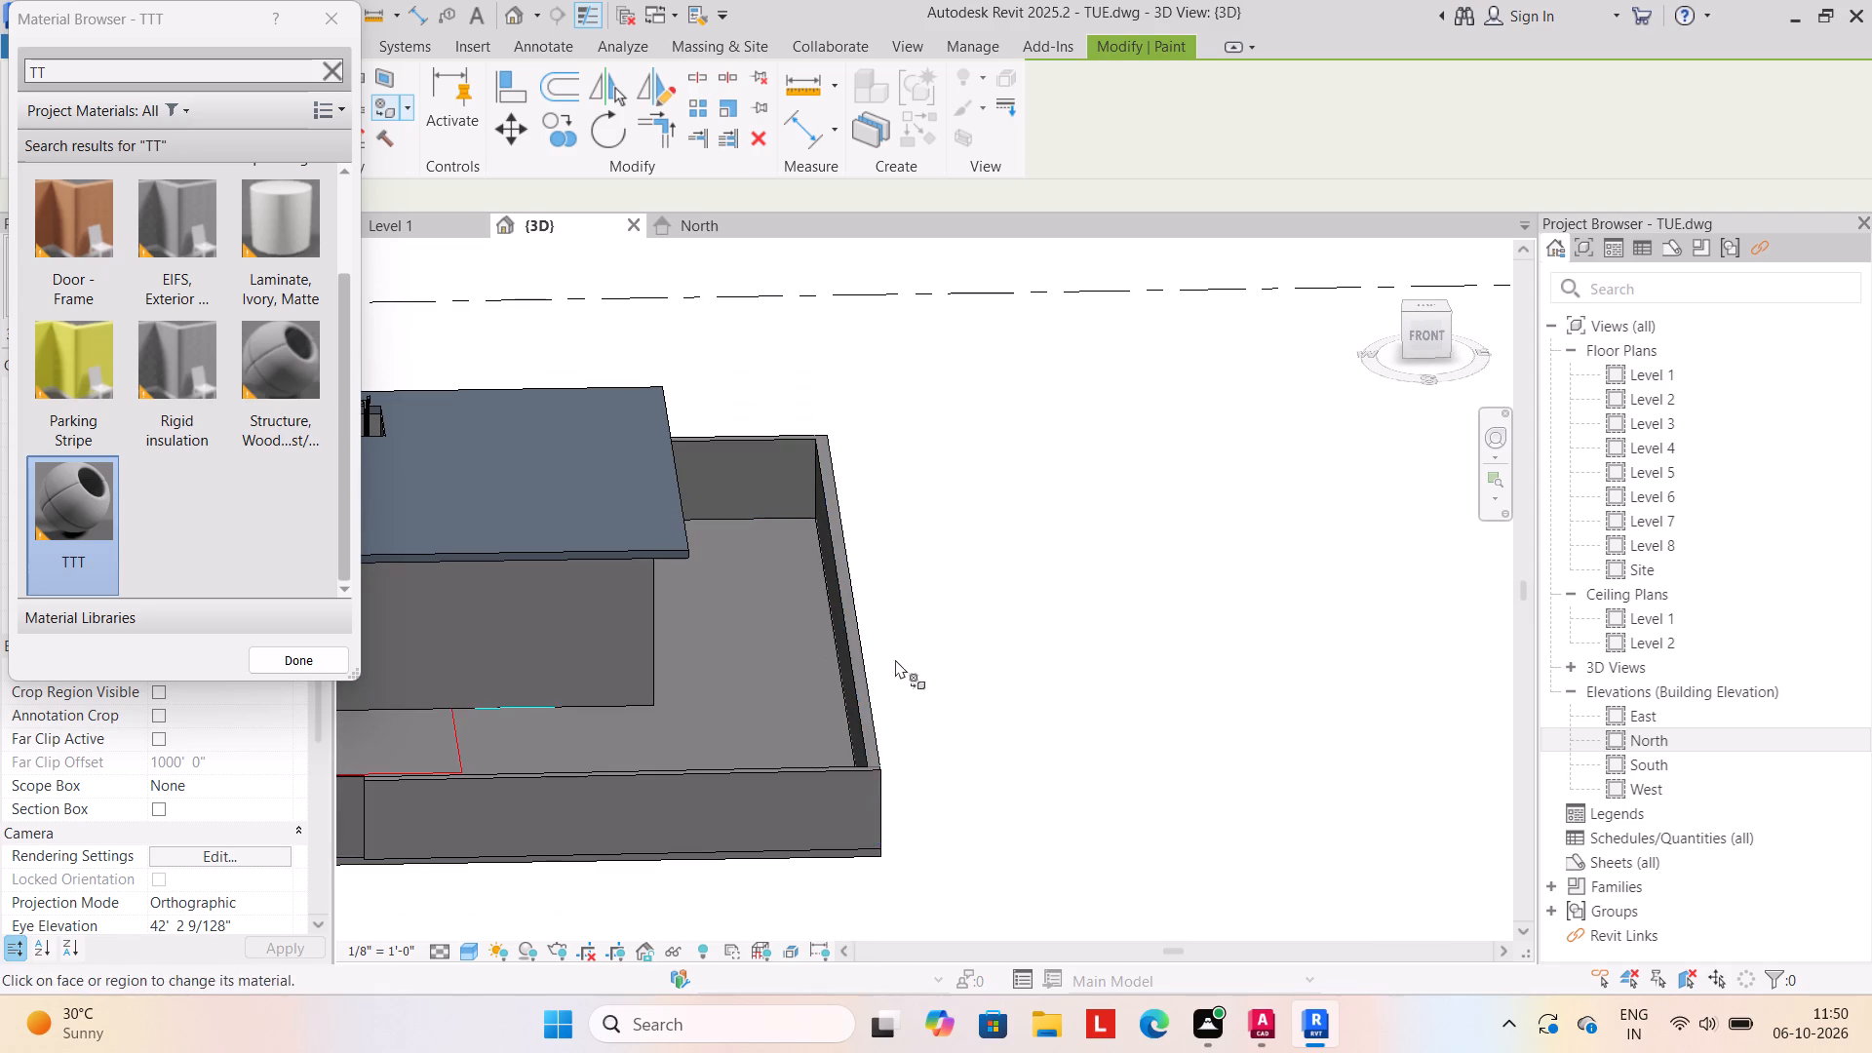
middle_click_drag(689, 672, 1215, 665)
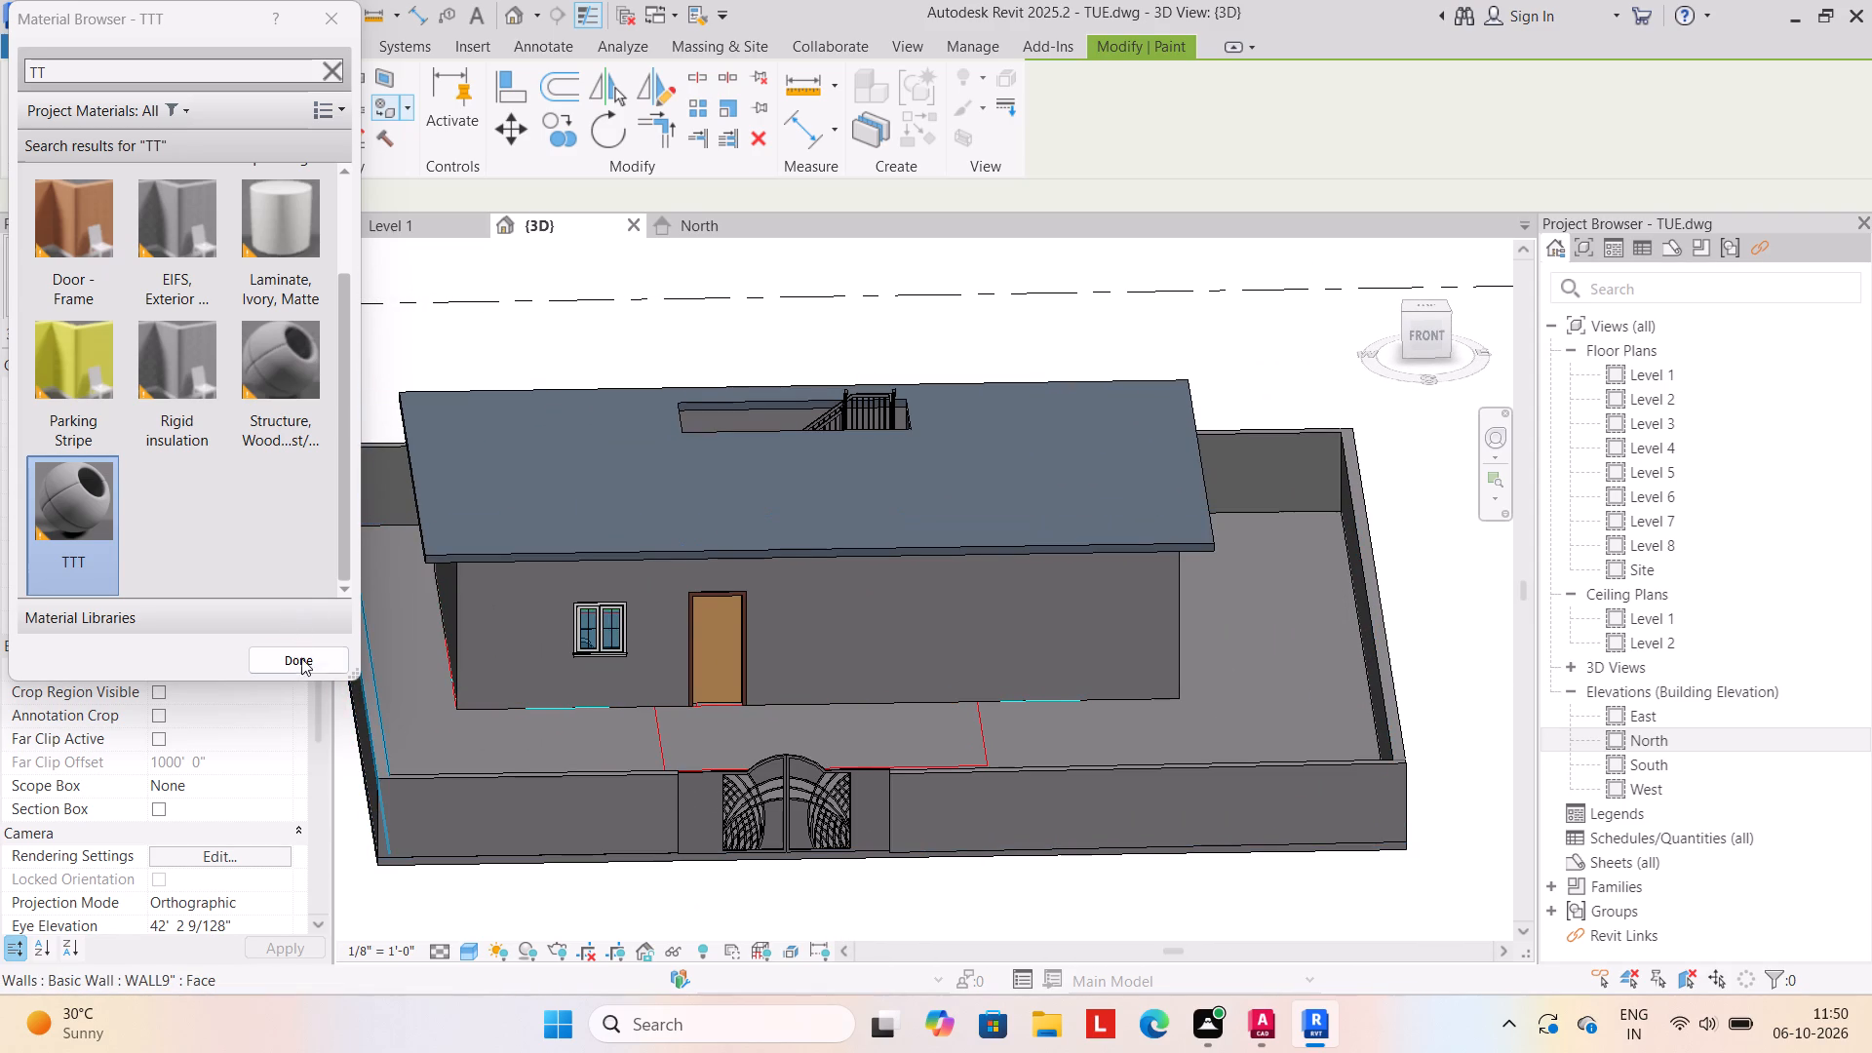
left_click(309, 661)
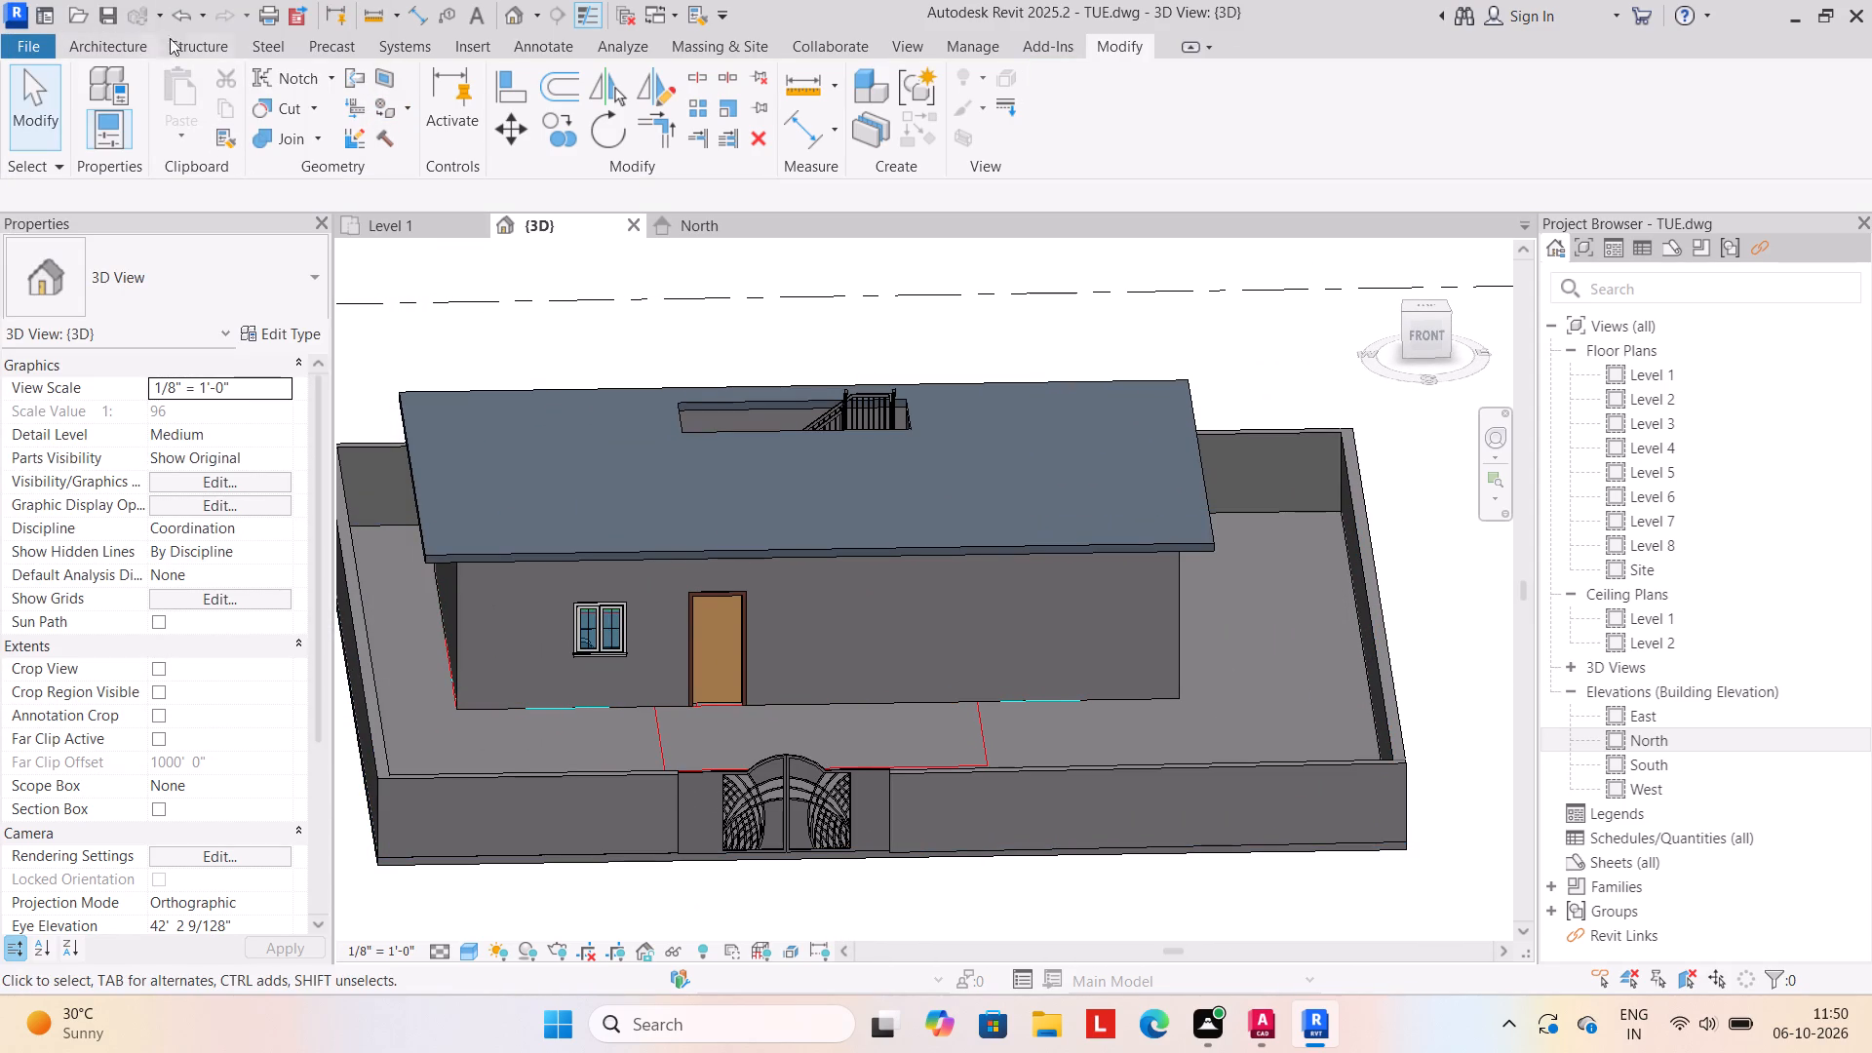
Create another new material in the project's Material Browser.
left_click(977, 51)
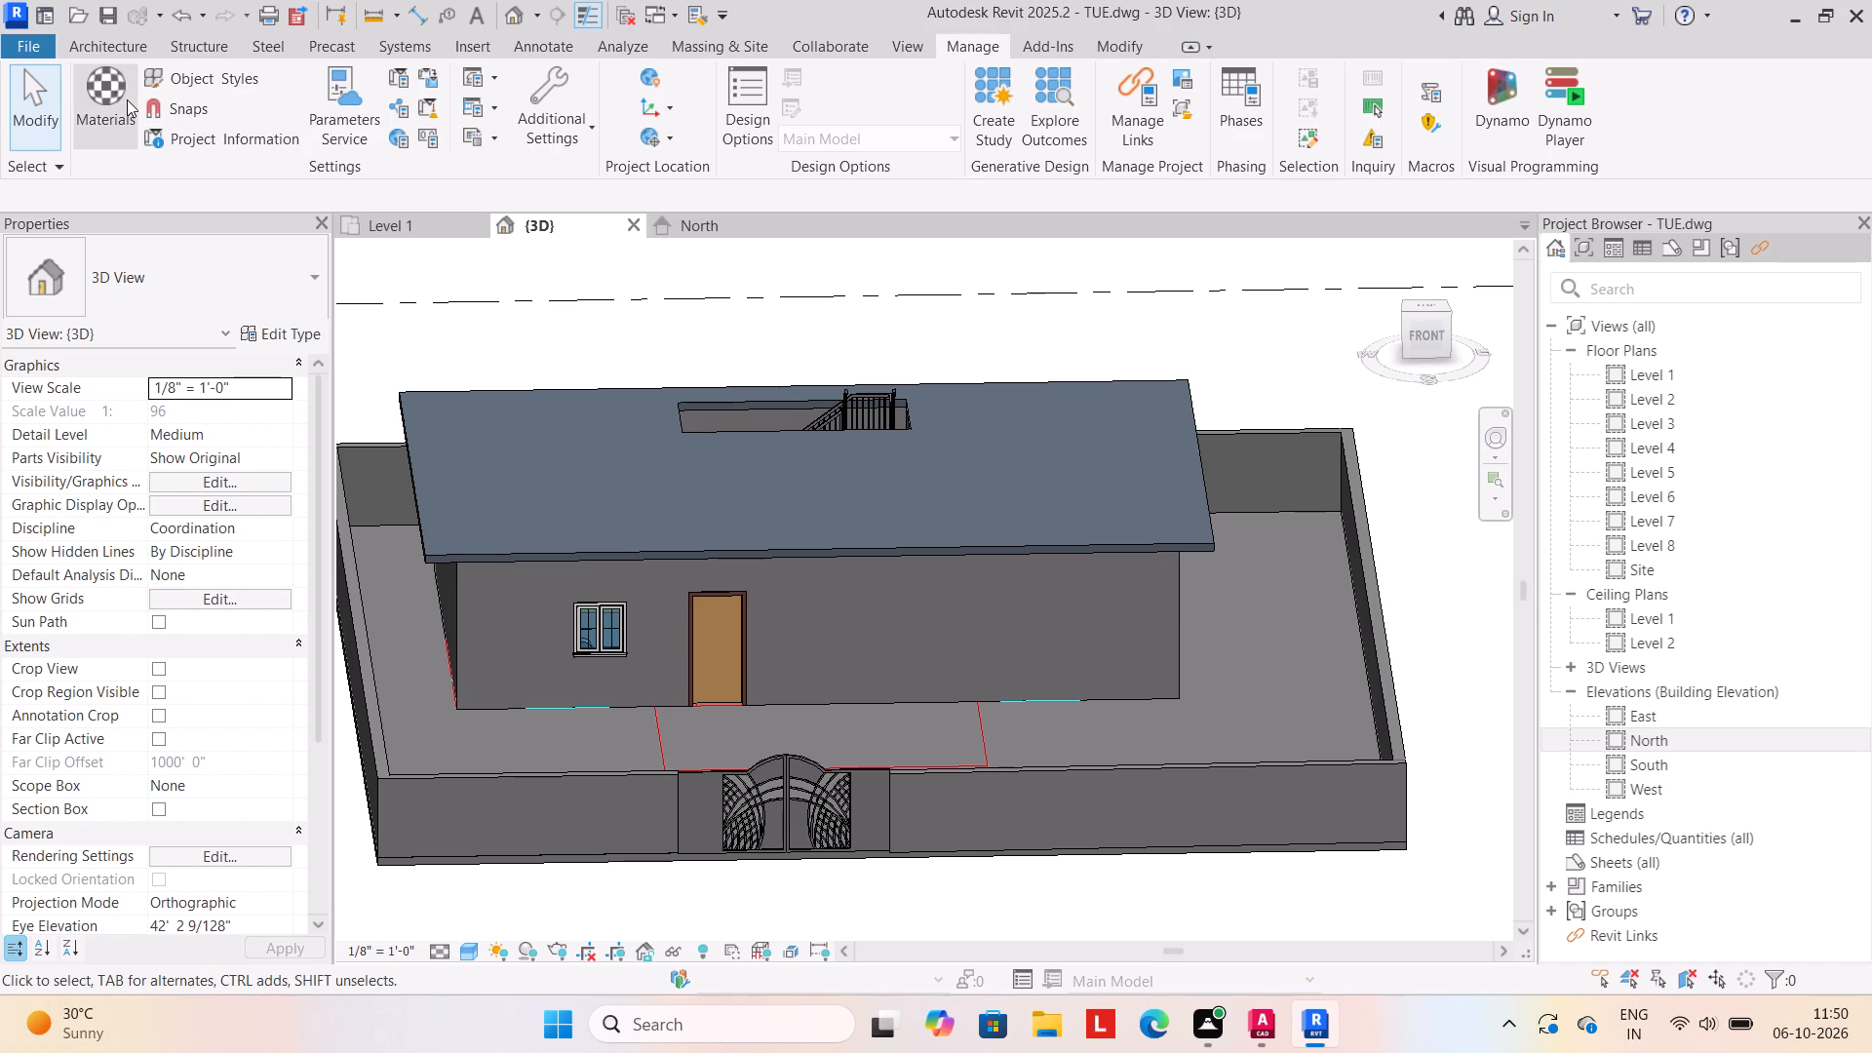
left_click(113, 92)
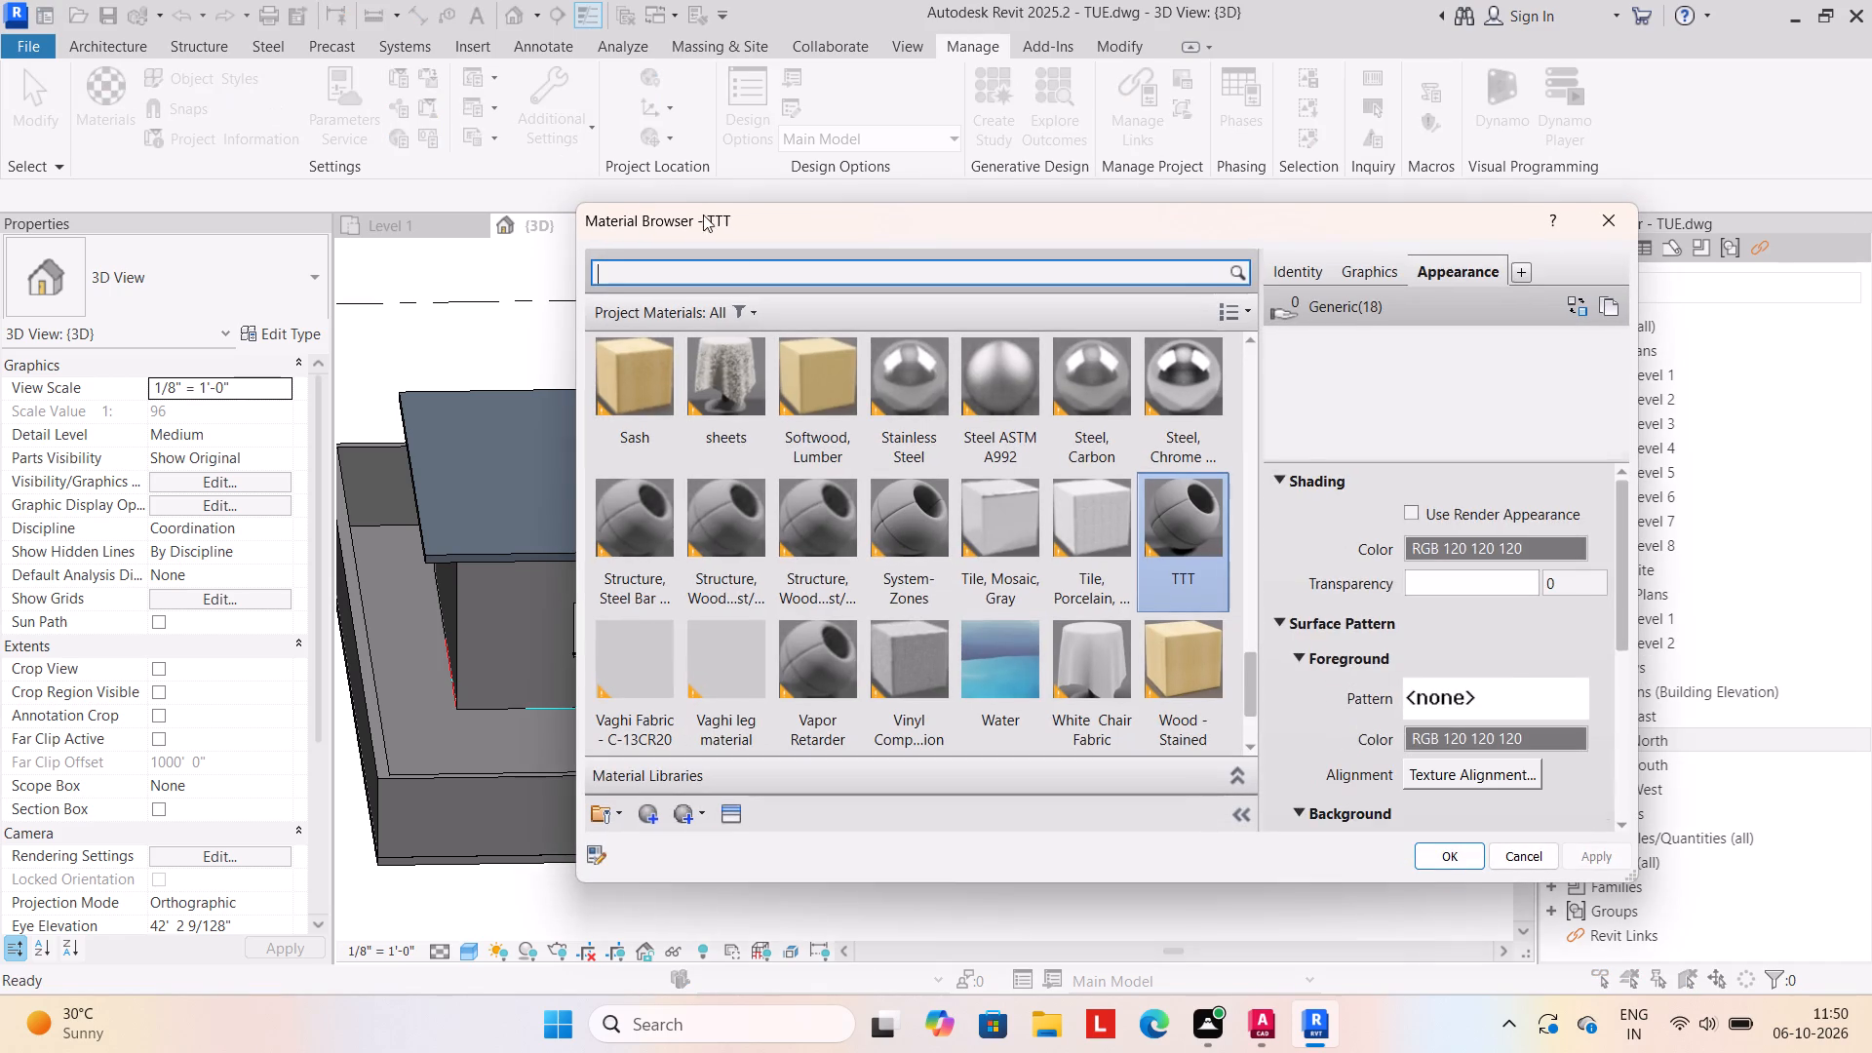
scroll(1333, 571, "down", 4)
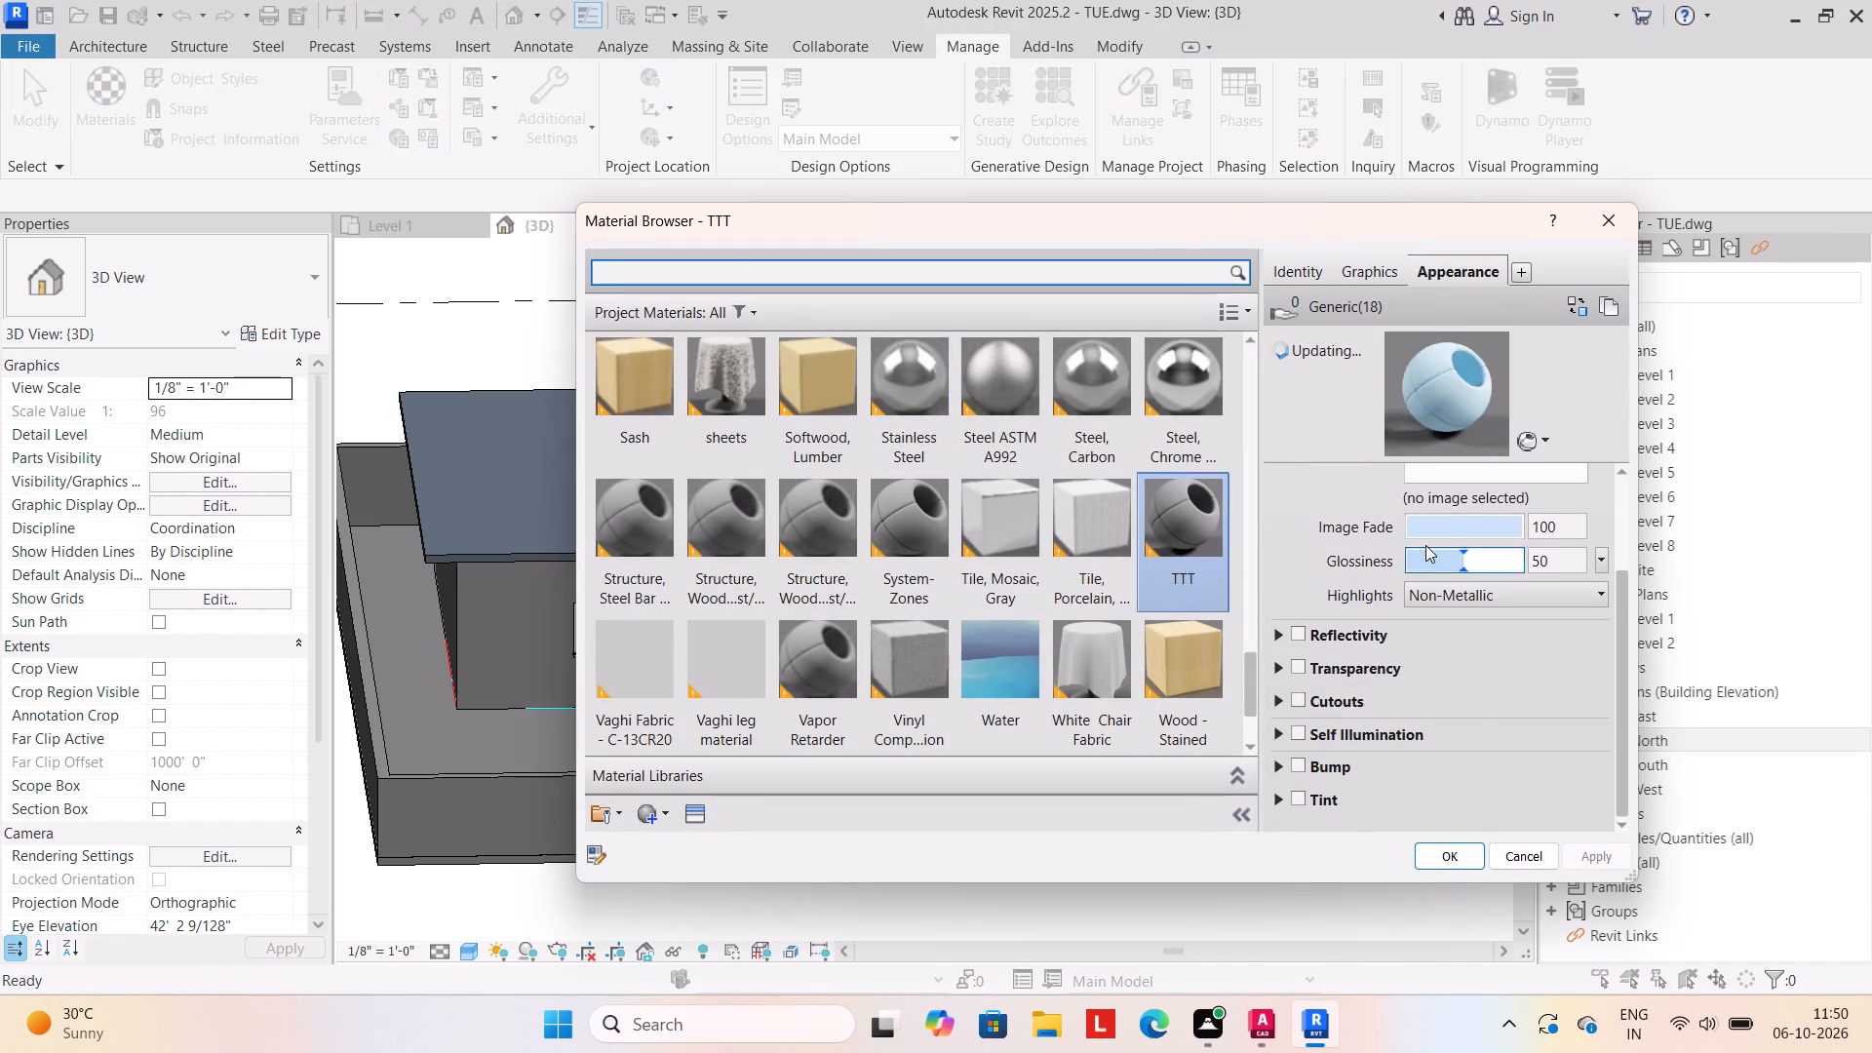
scroll(1425, 545, "up", 3)
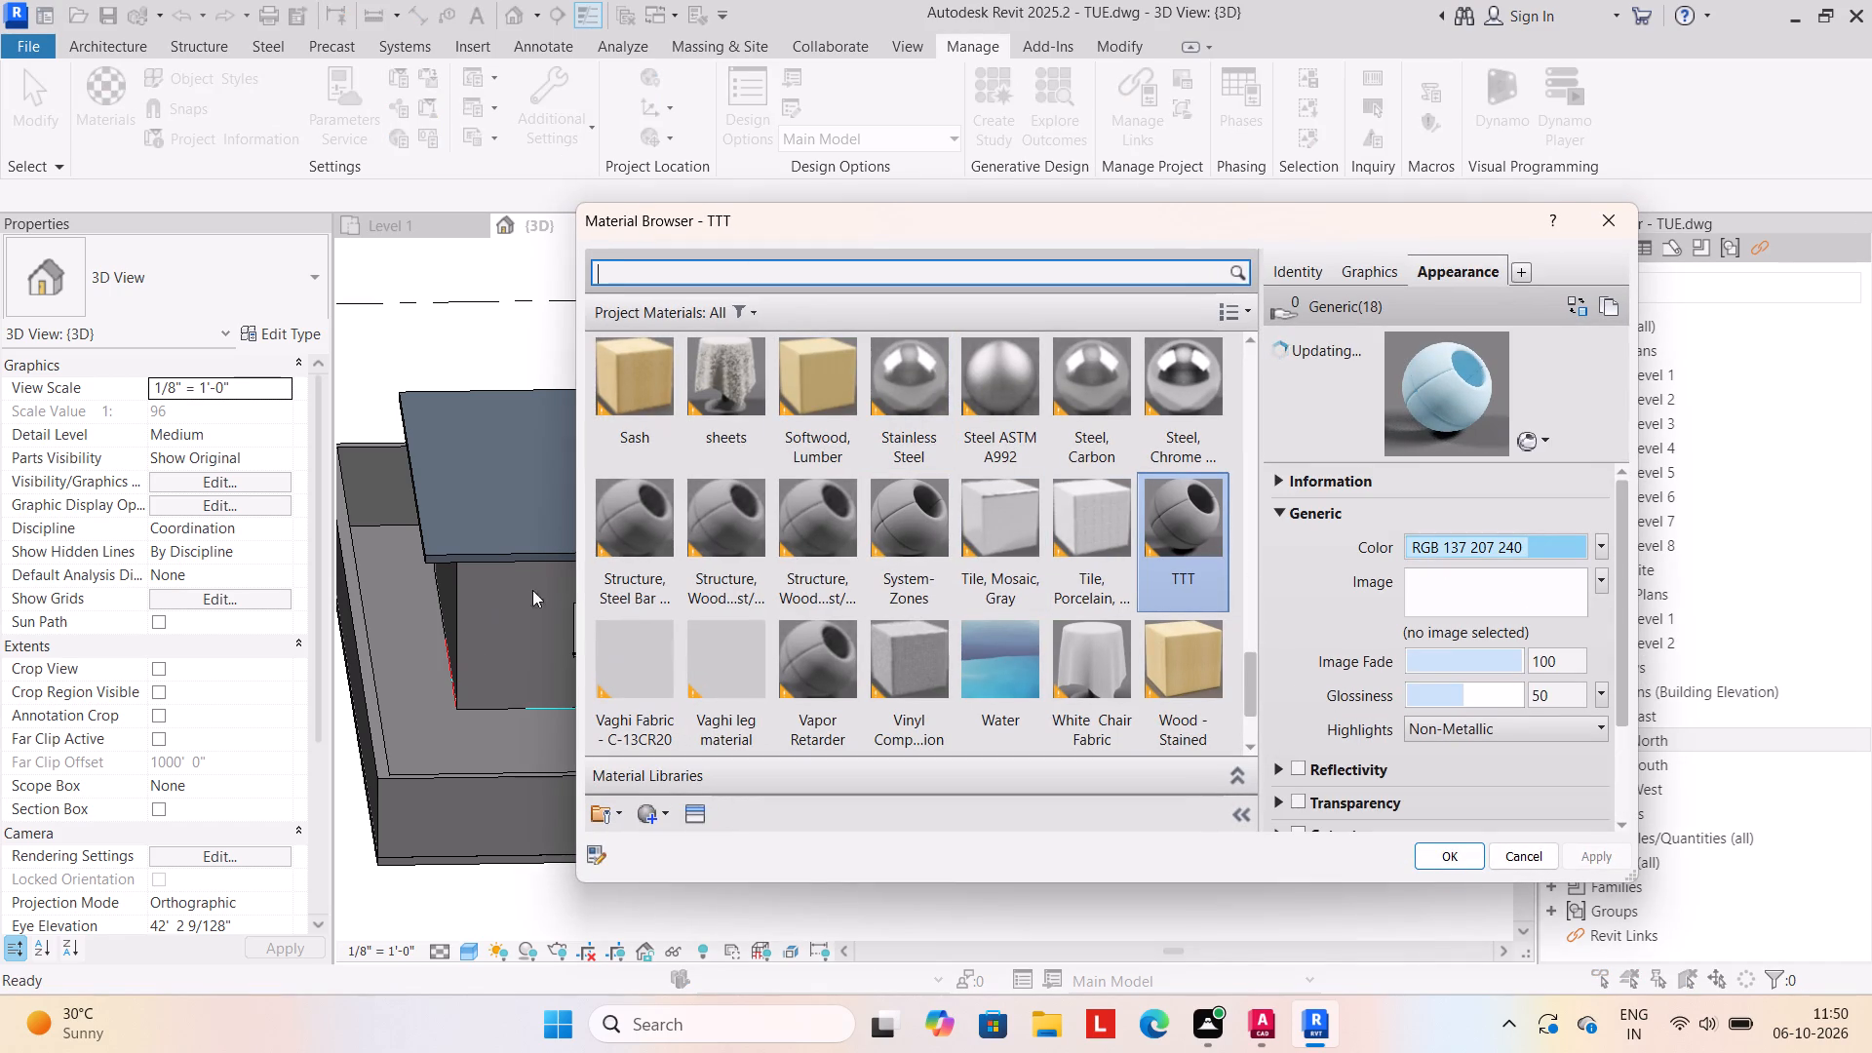
left_click(646, 517)
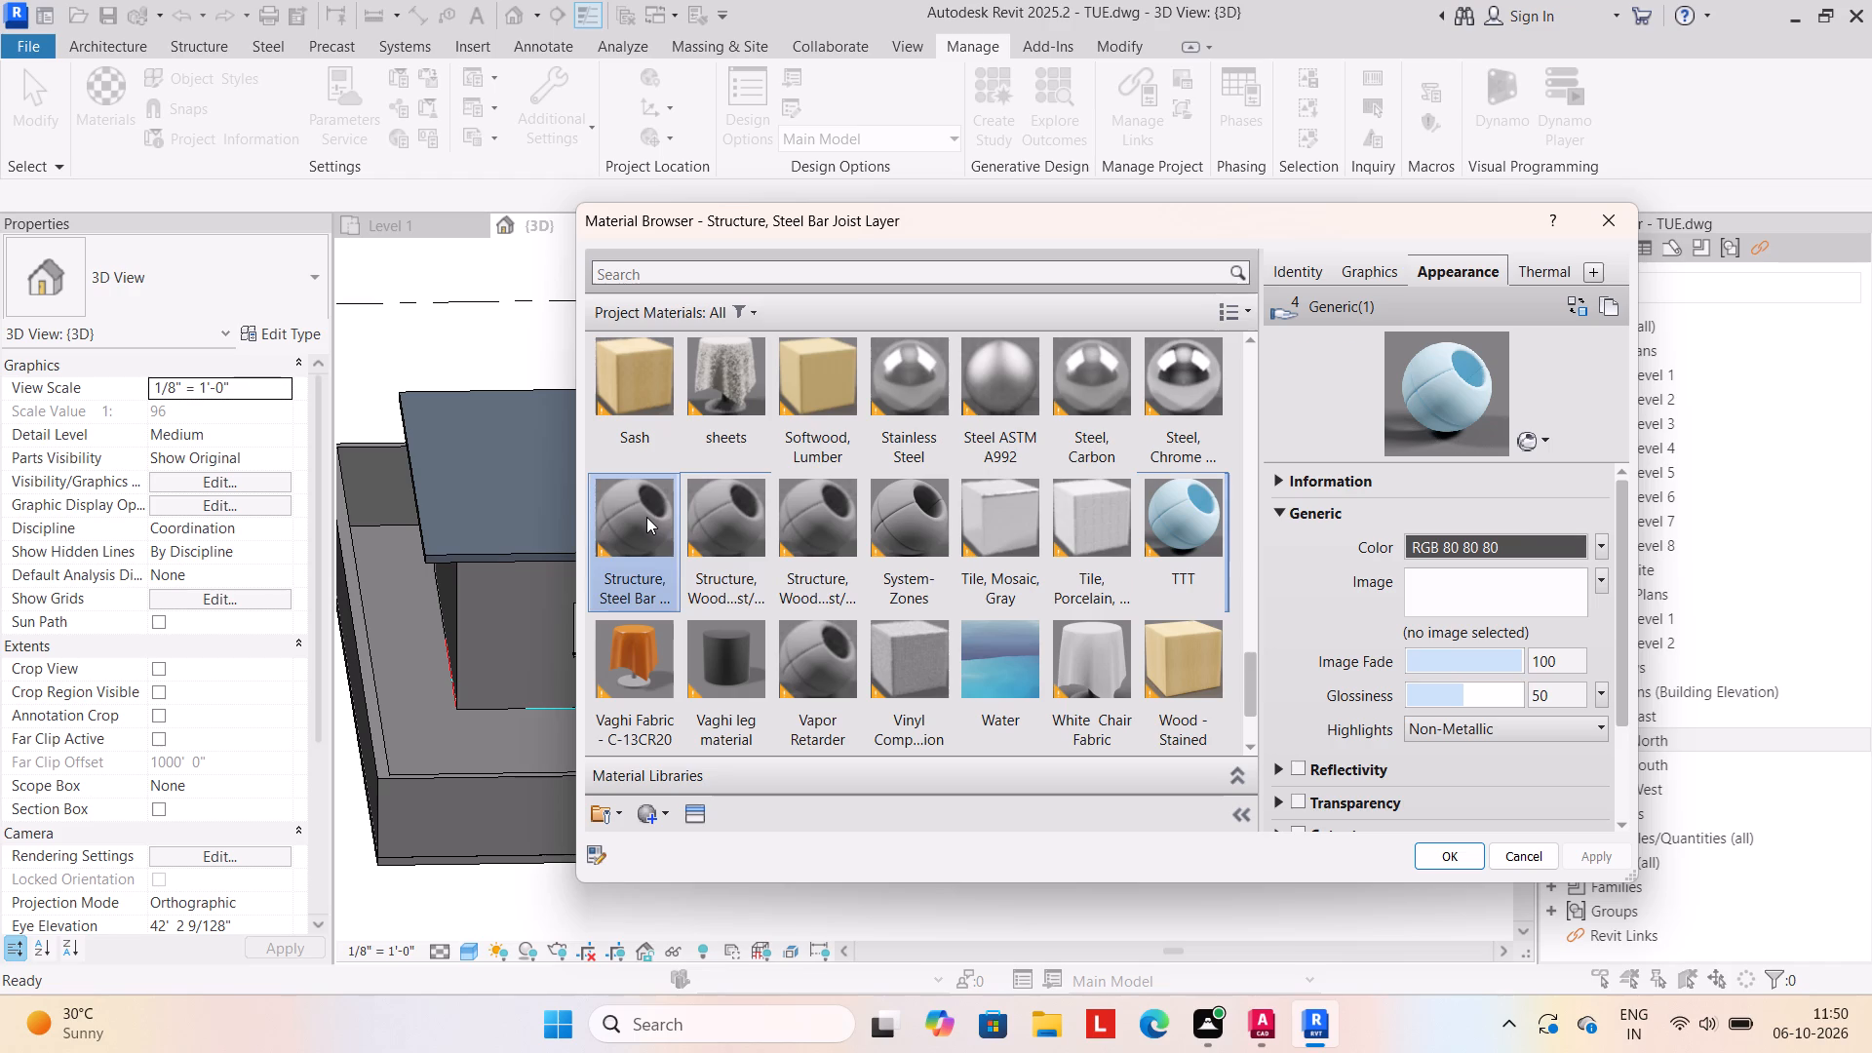
left_click(661, 810)
left_click(682, 838)
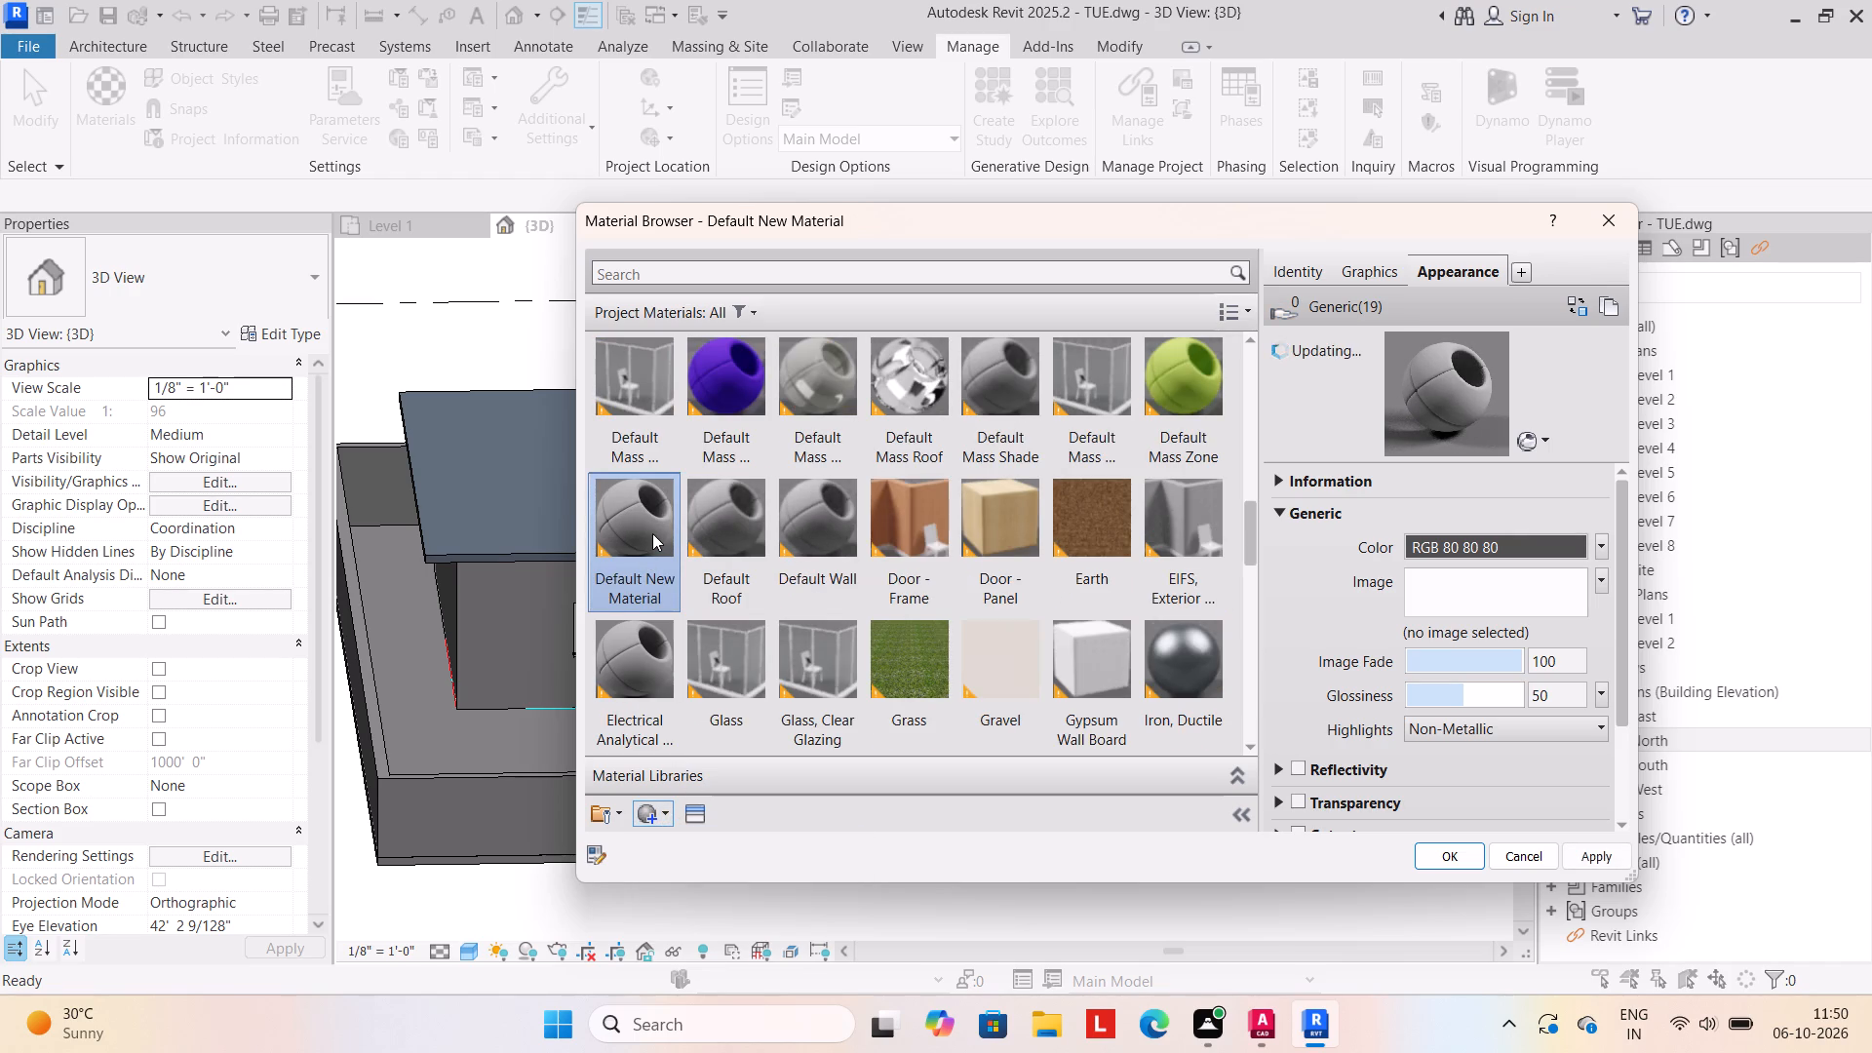
Rename the new default material as TI.
right_click(652, 533)
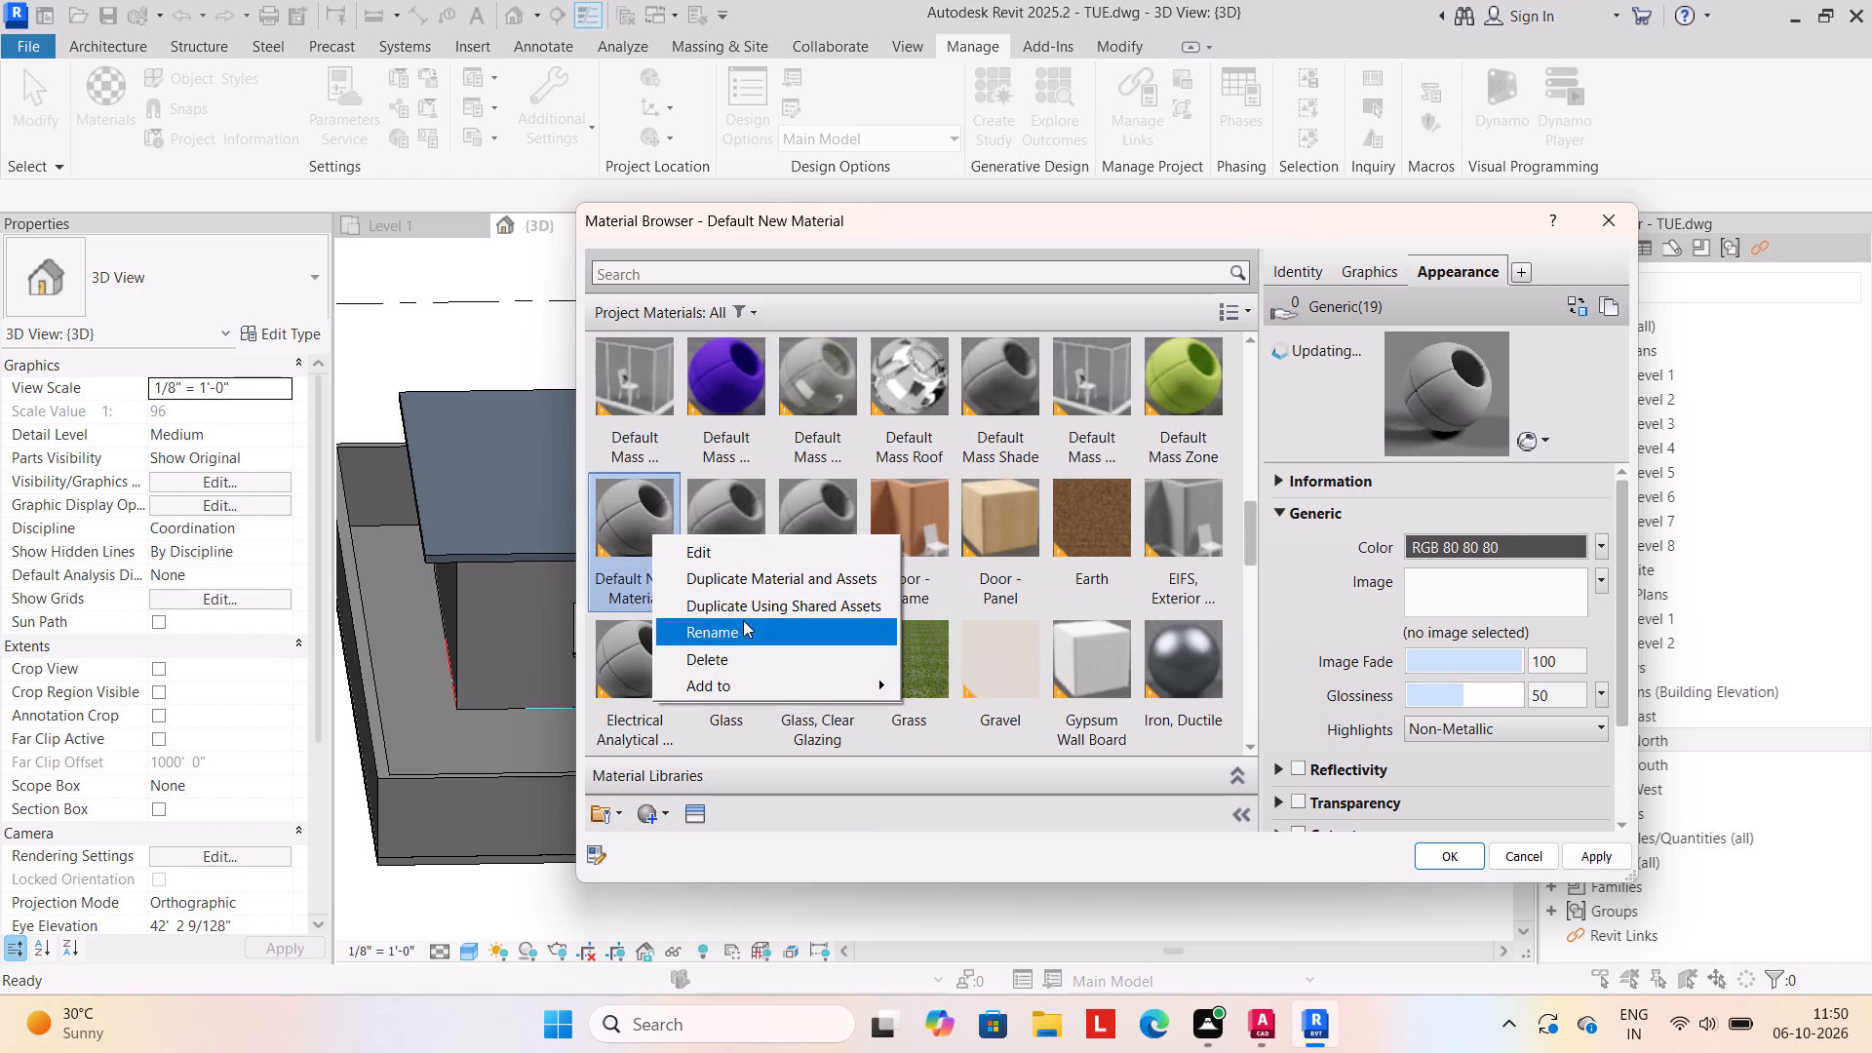
left_click(746, 632)
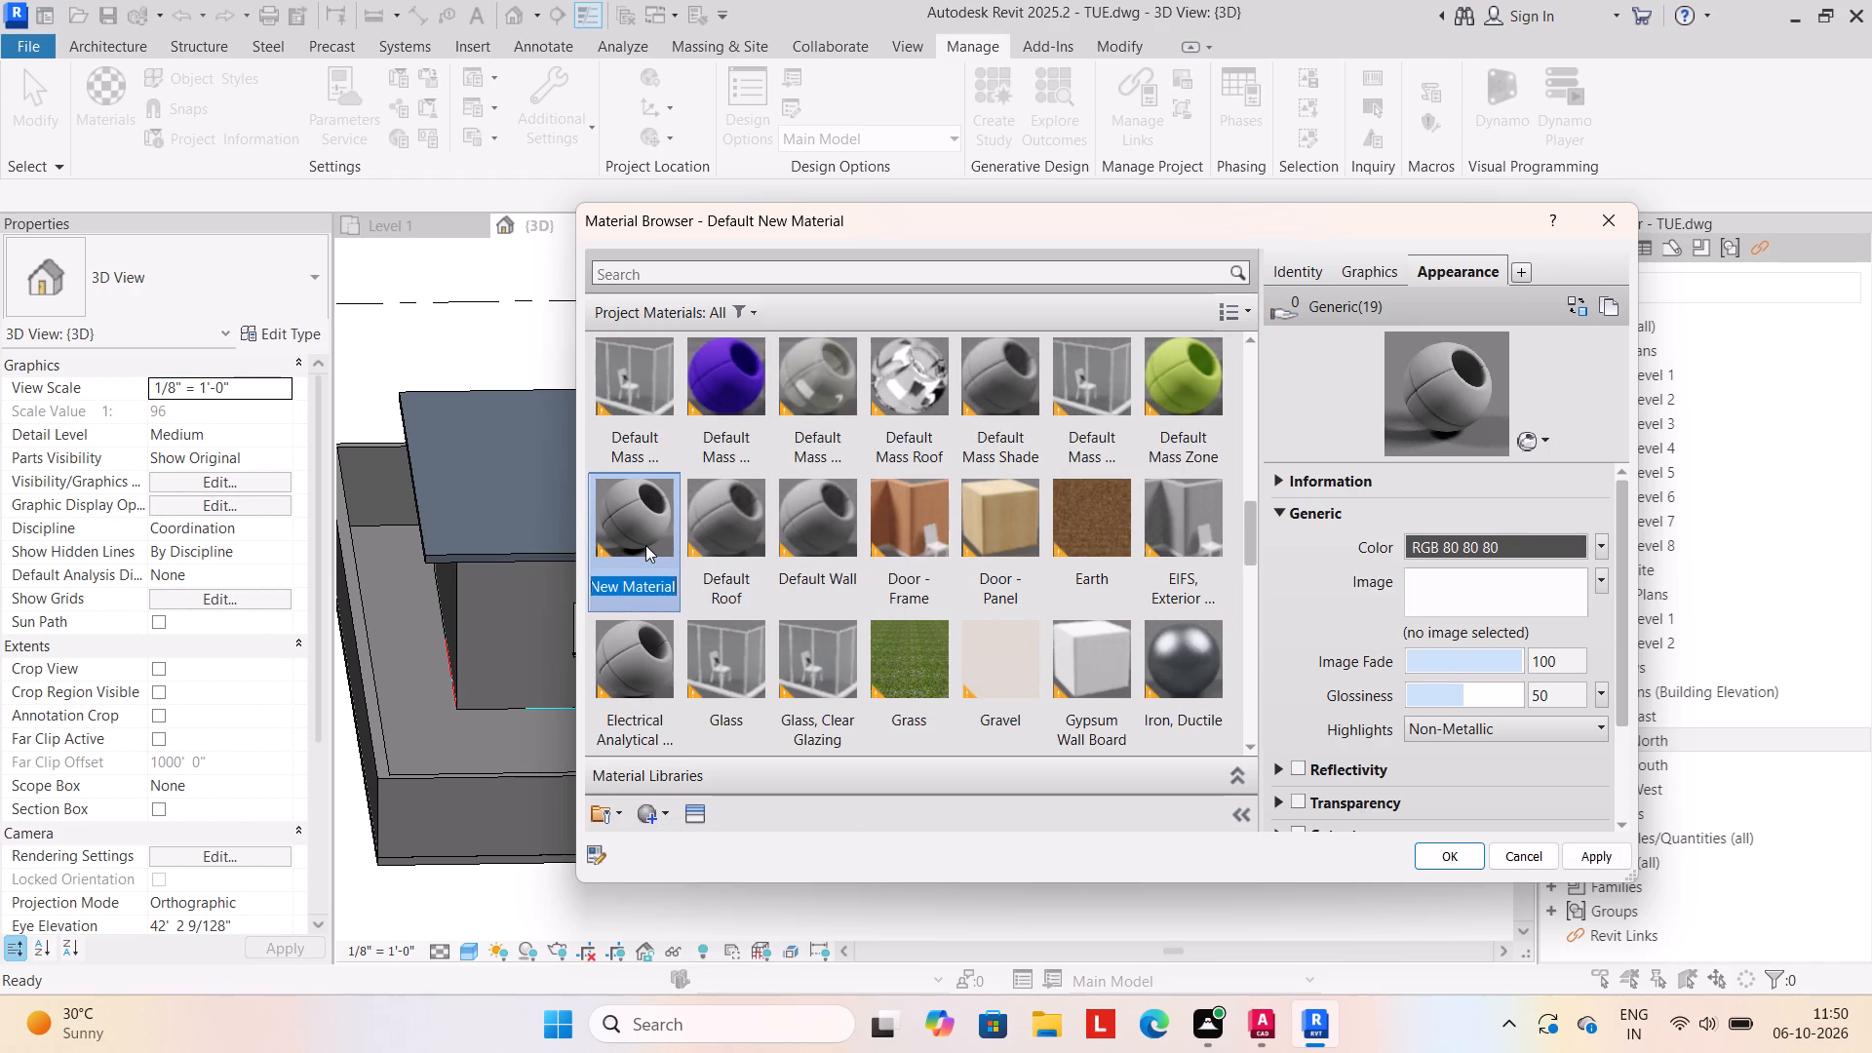
key("t")
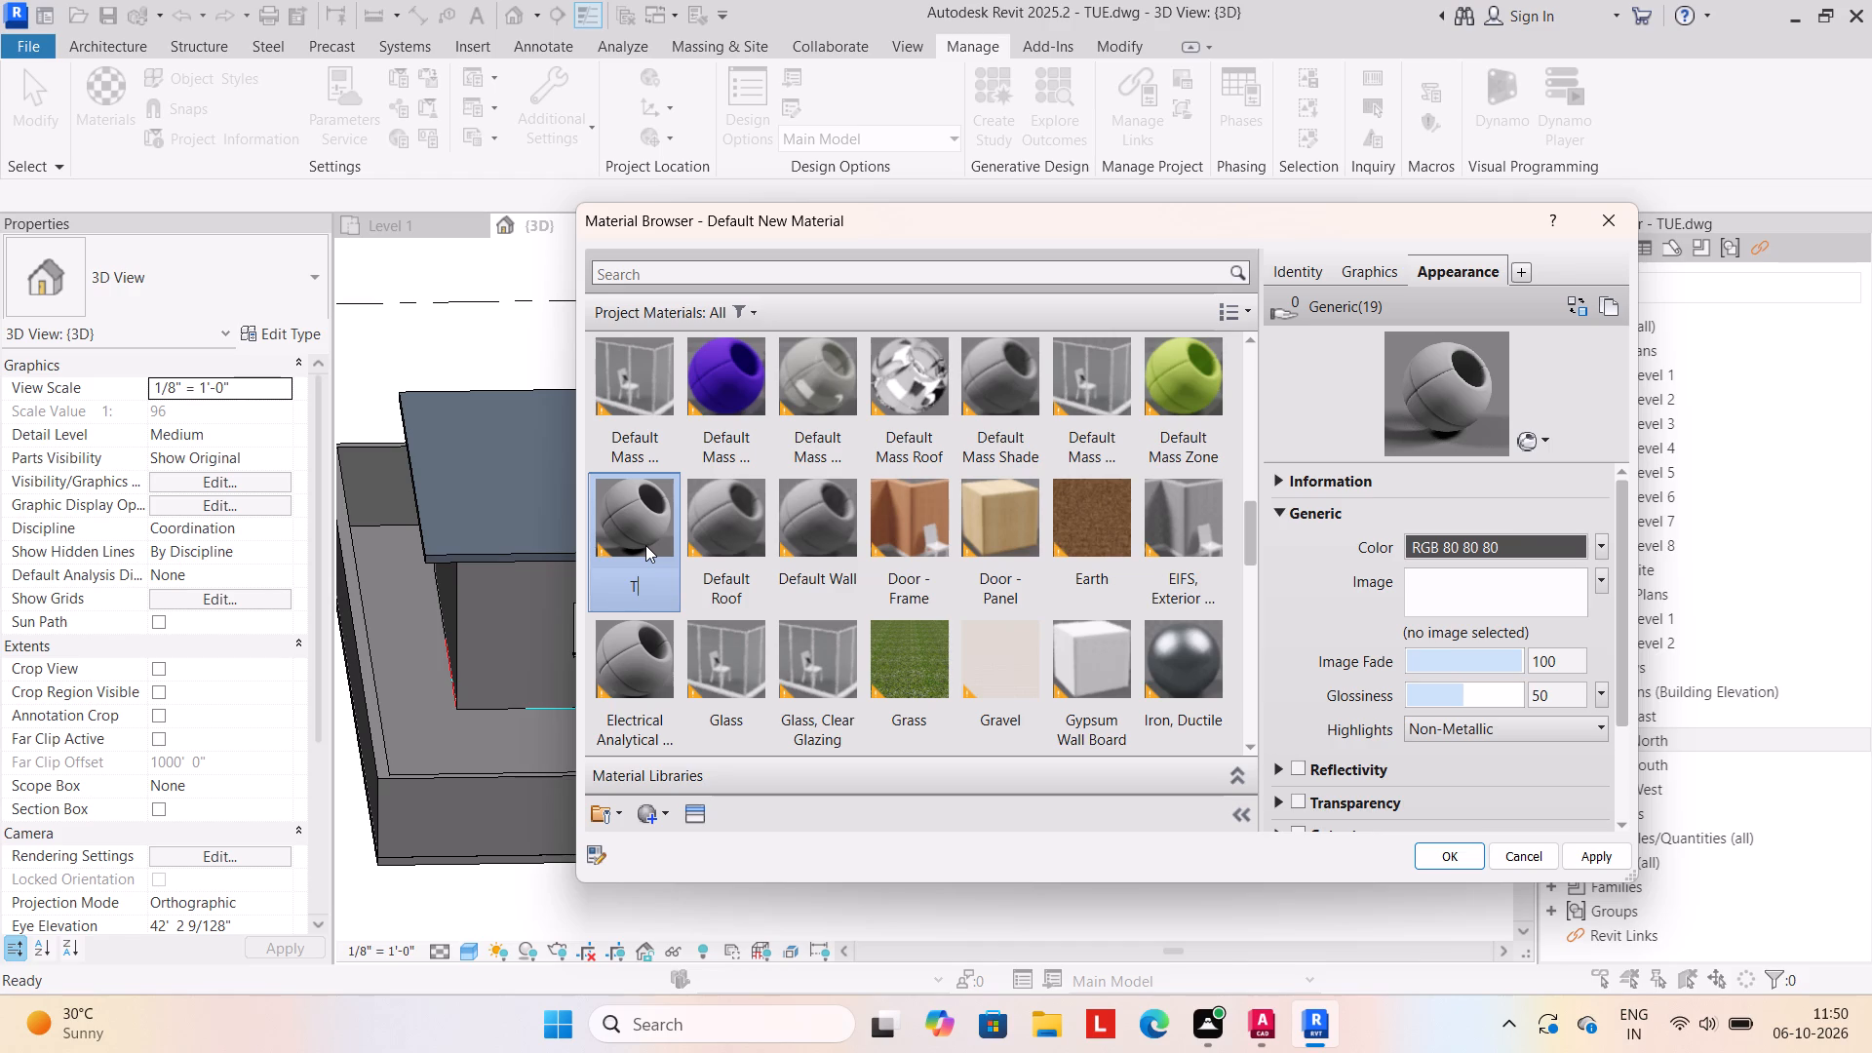
key("i")
left_click(1455, 264)
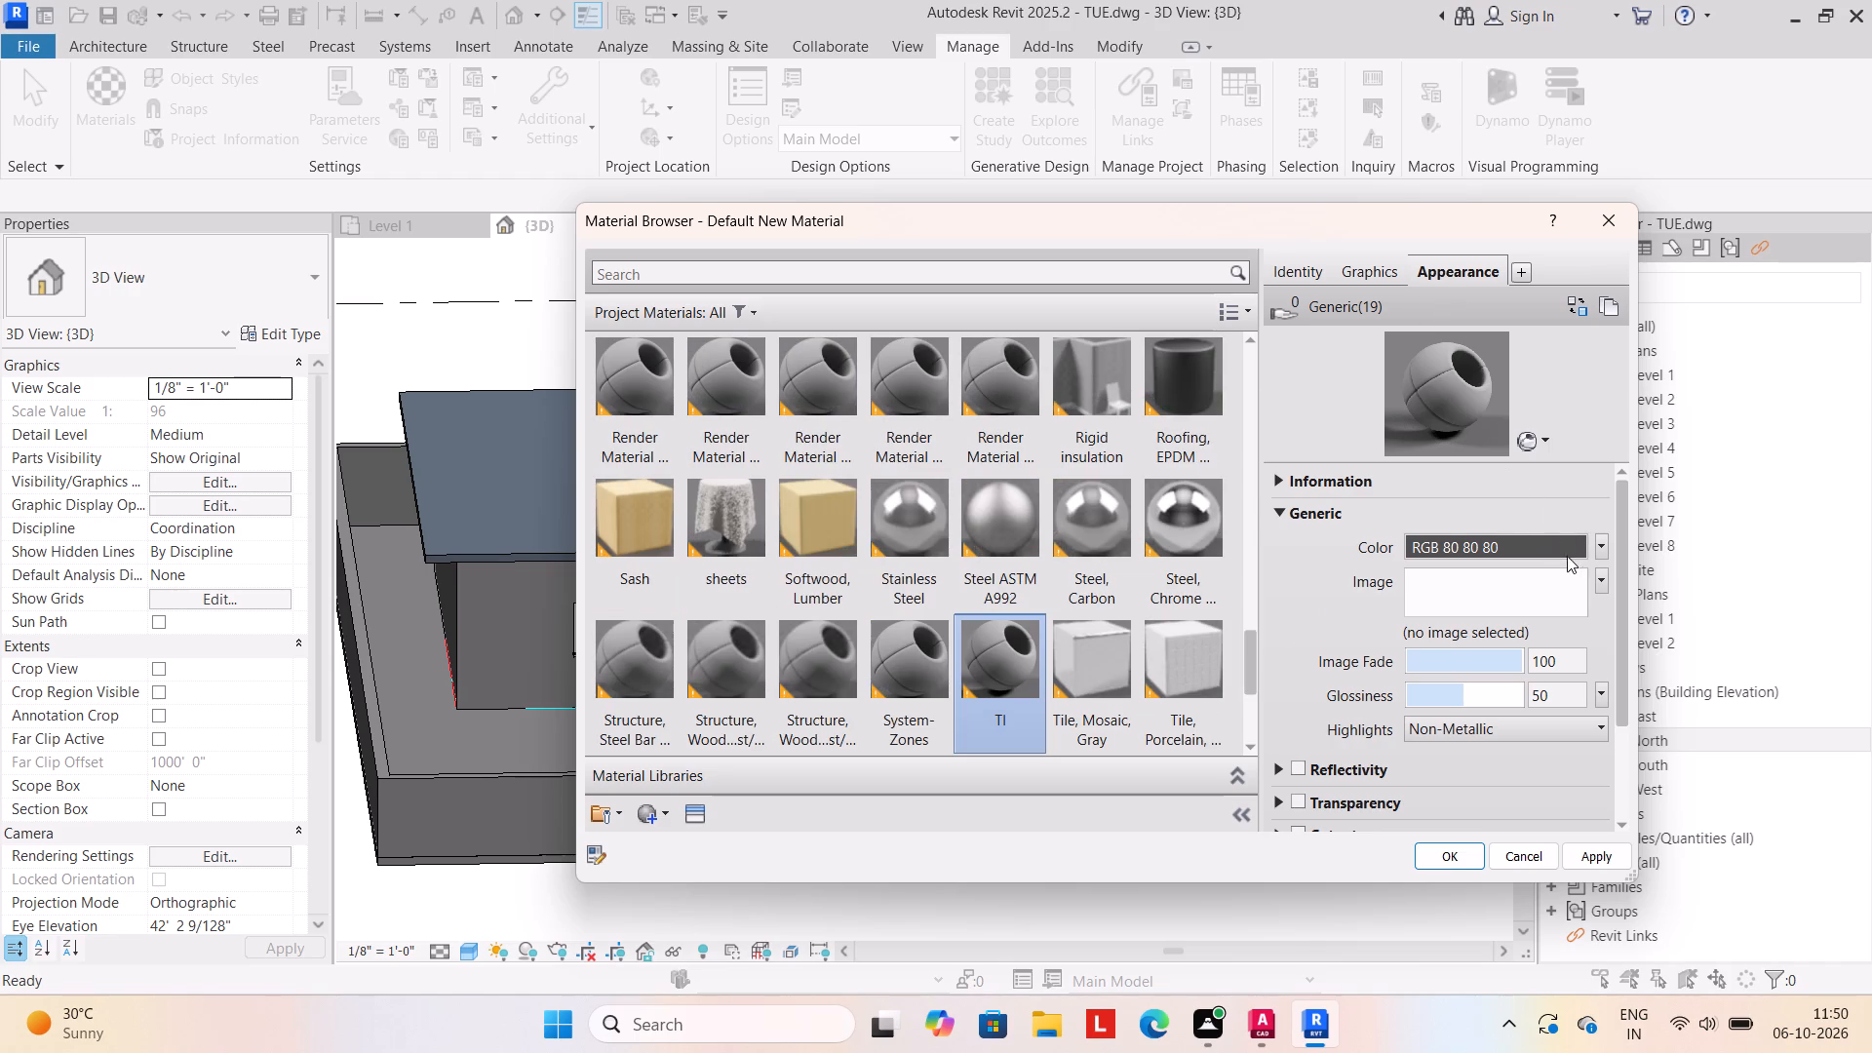
Set the TI material's generic appearance color to white, RGB 255 255 255, apply it and close the Material Browser.
left_click(1578, 544)
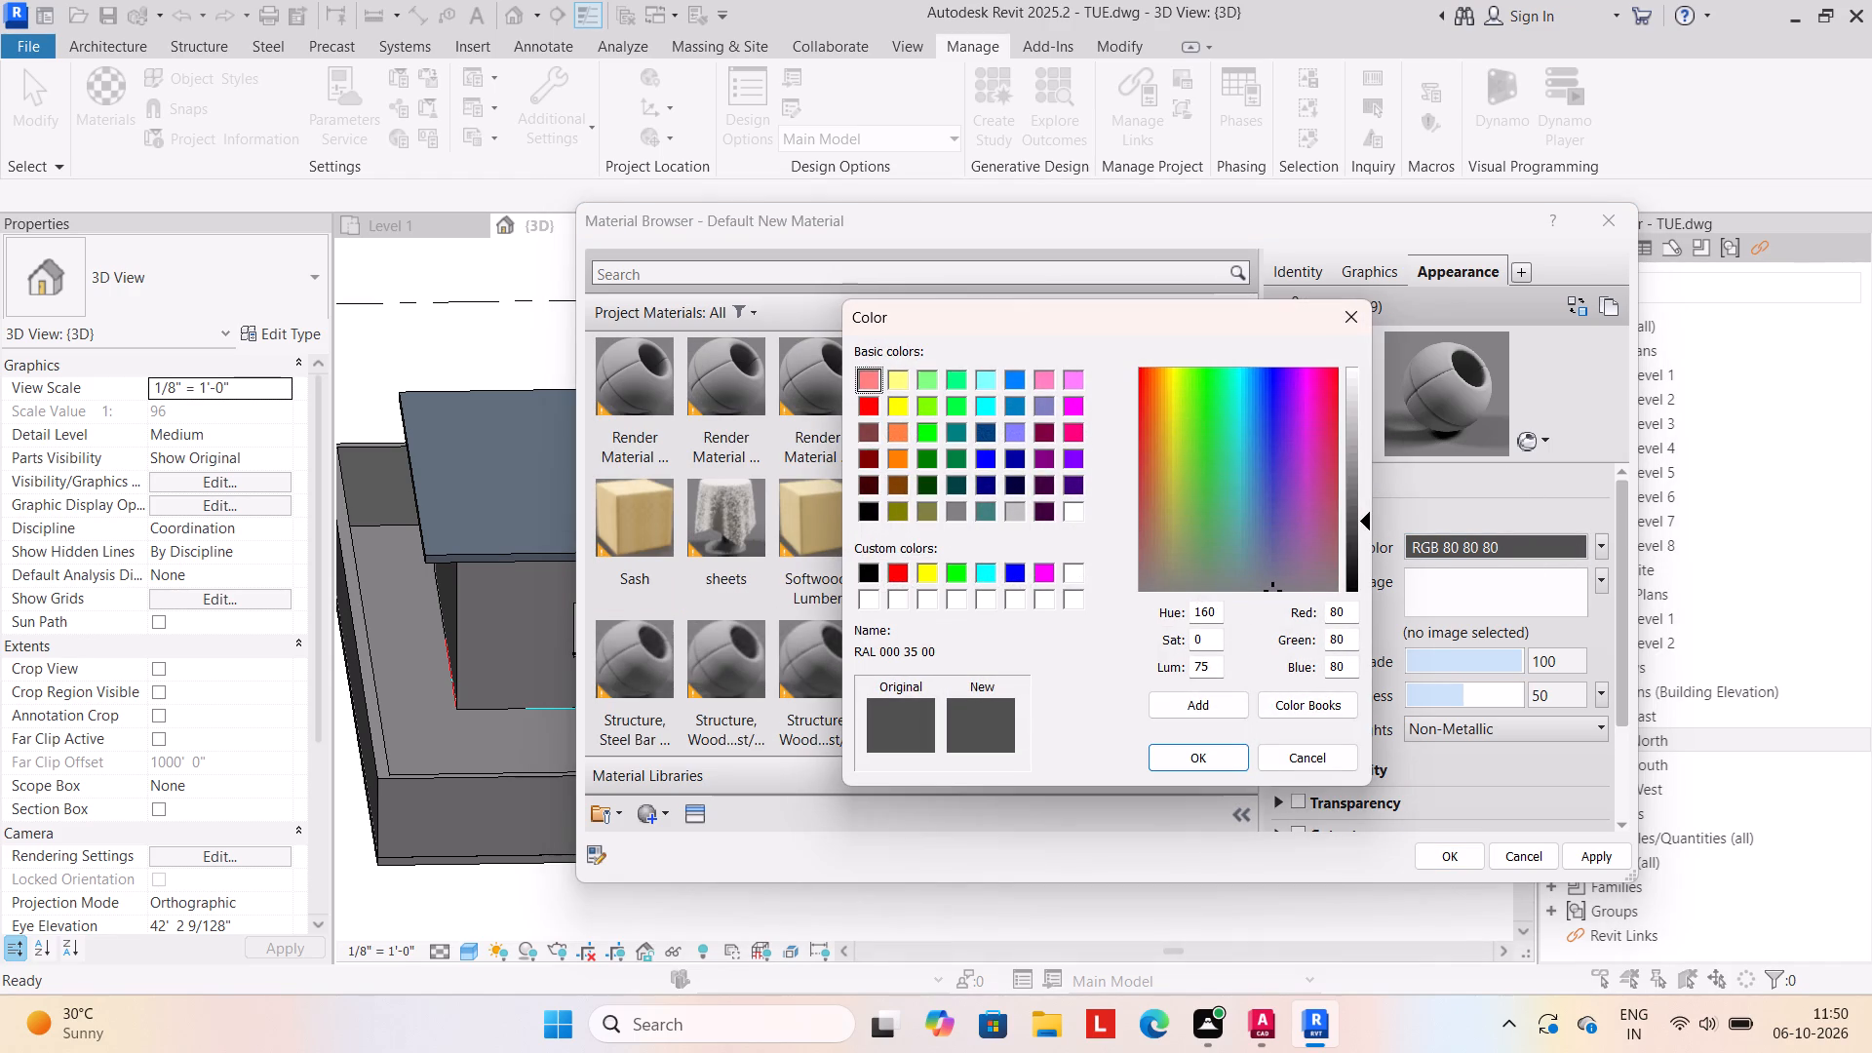
left_click(1350, 605)
key("BackSpace")
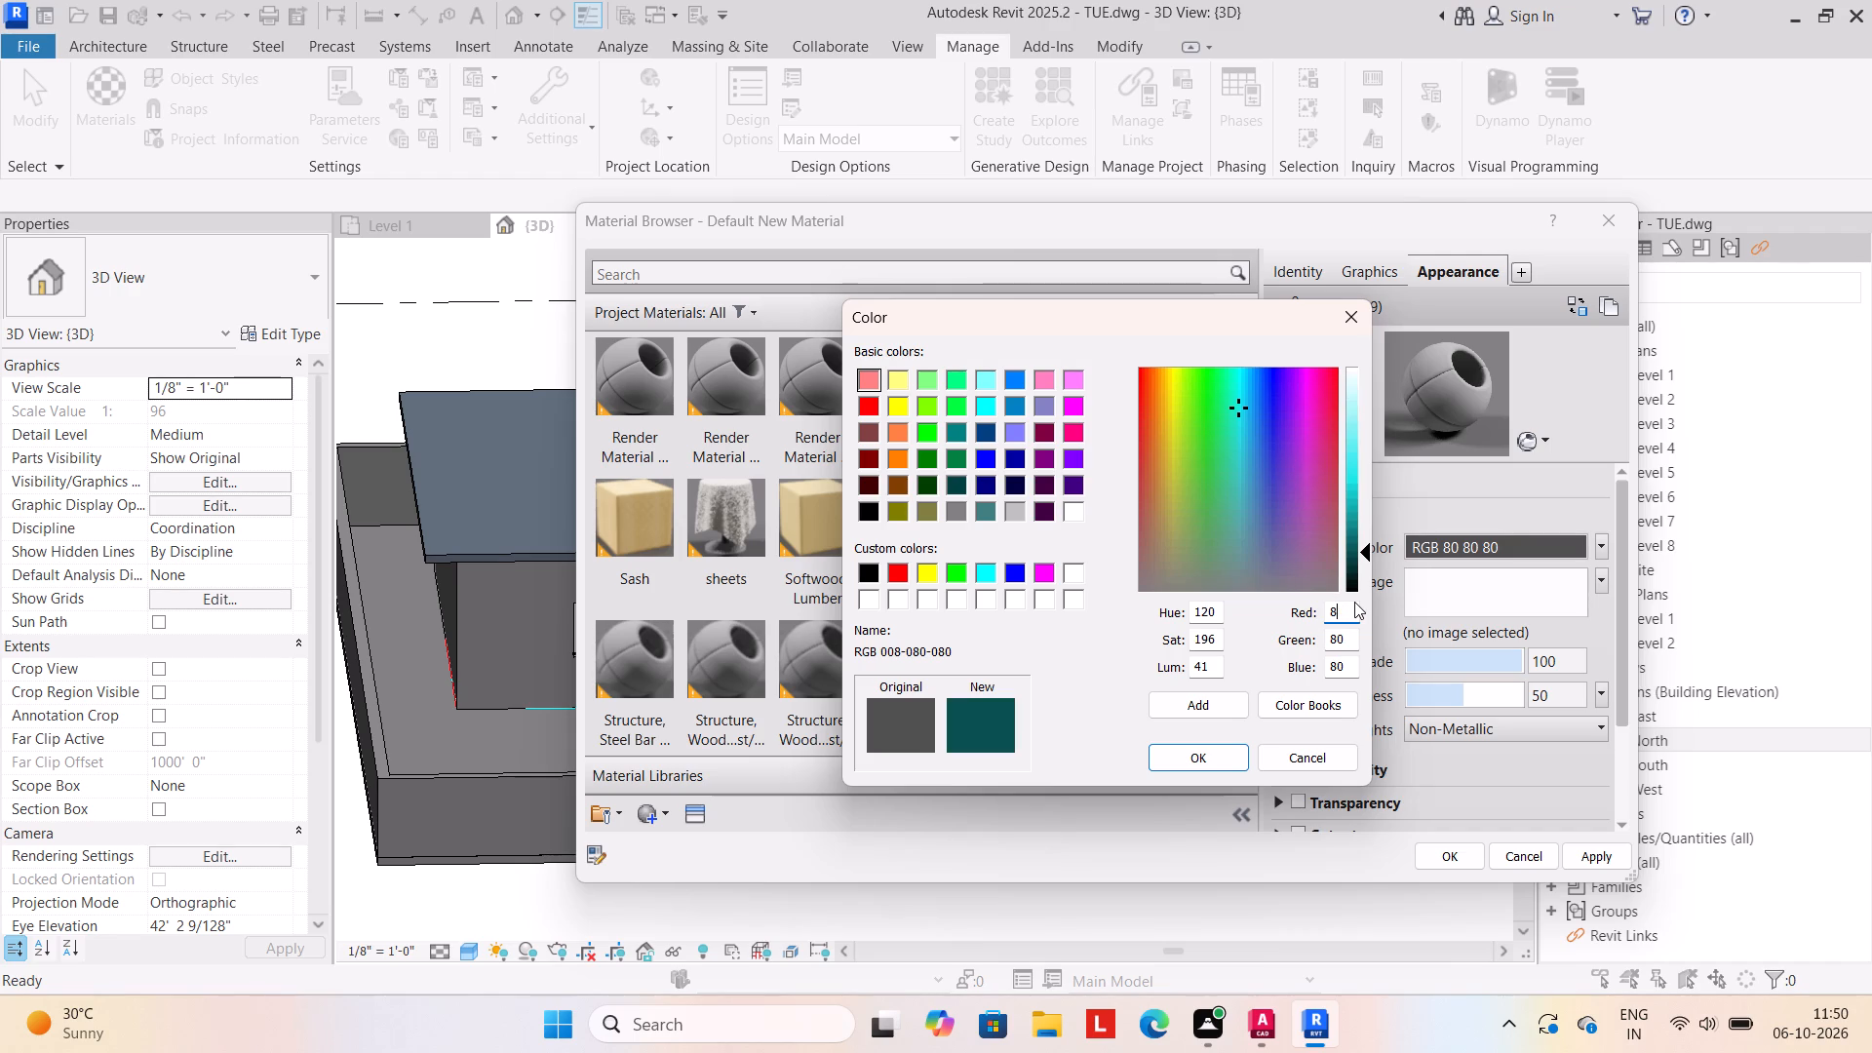
key("BackSpace")
key("BackSpace")
type("22")
key("BackSpace")
type("55")
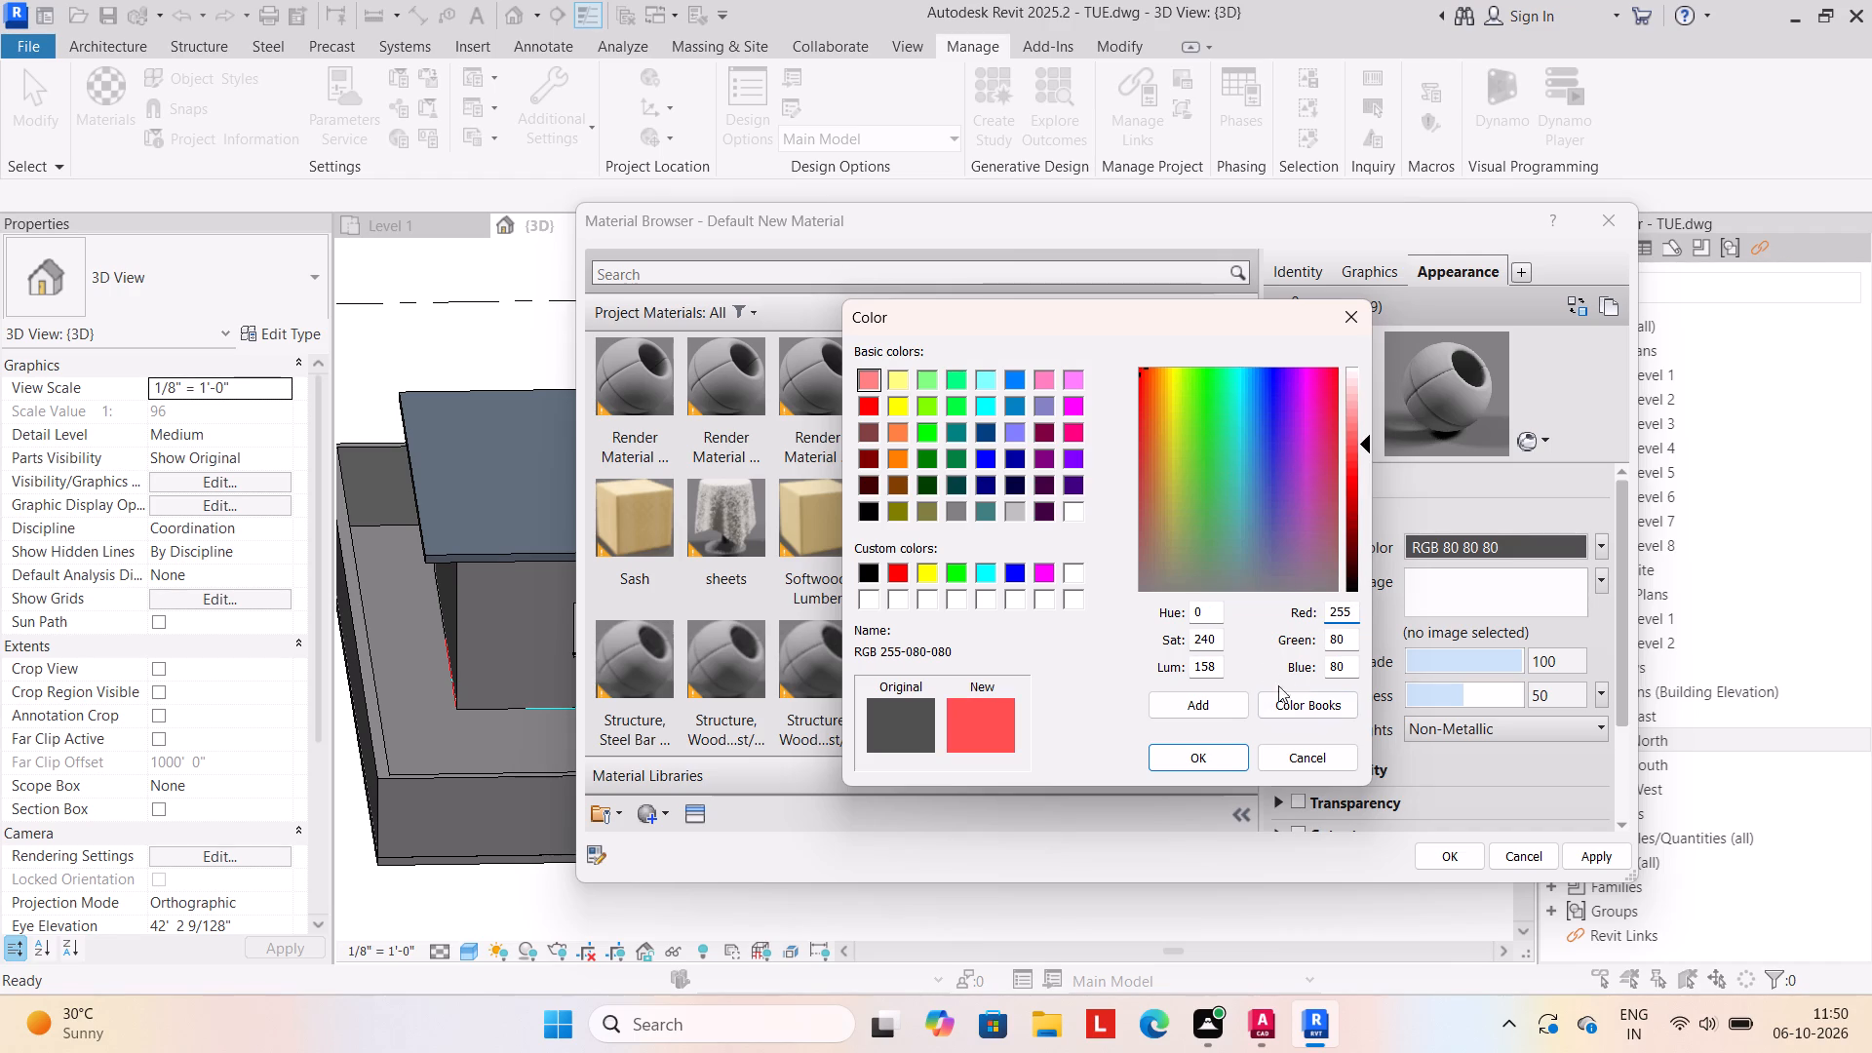
left_click(1350, 642)
key("BackSpace")
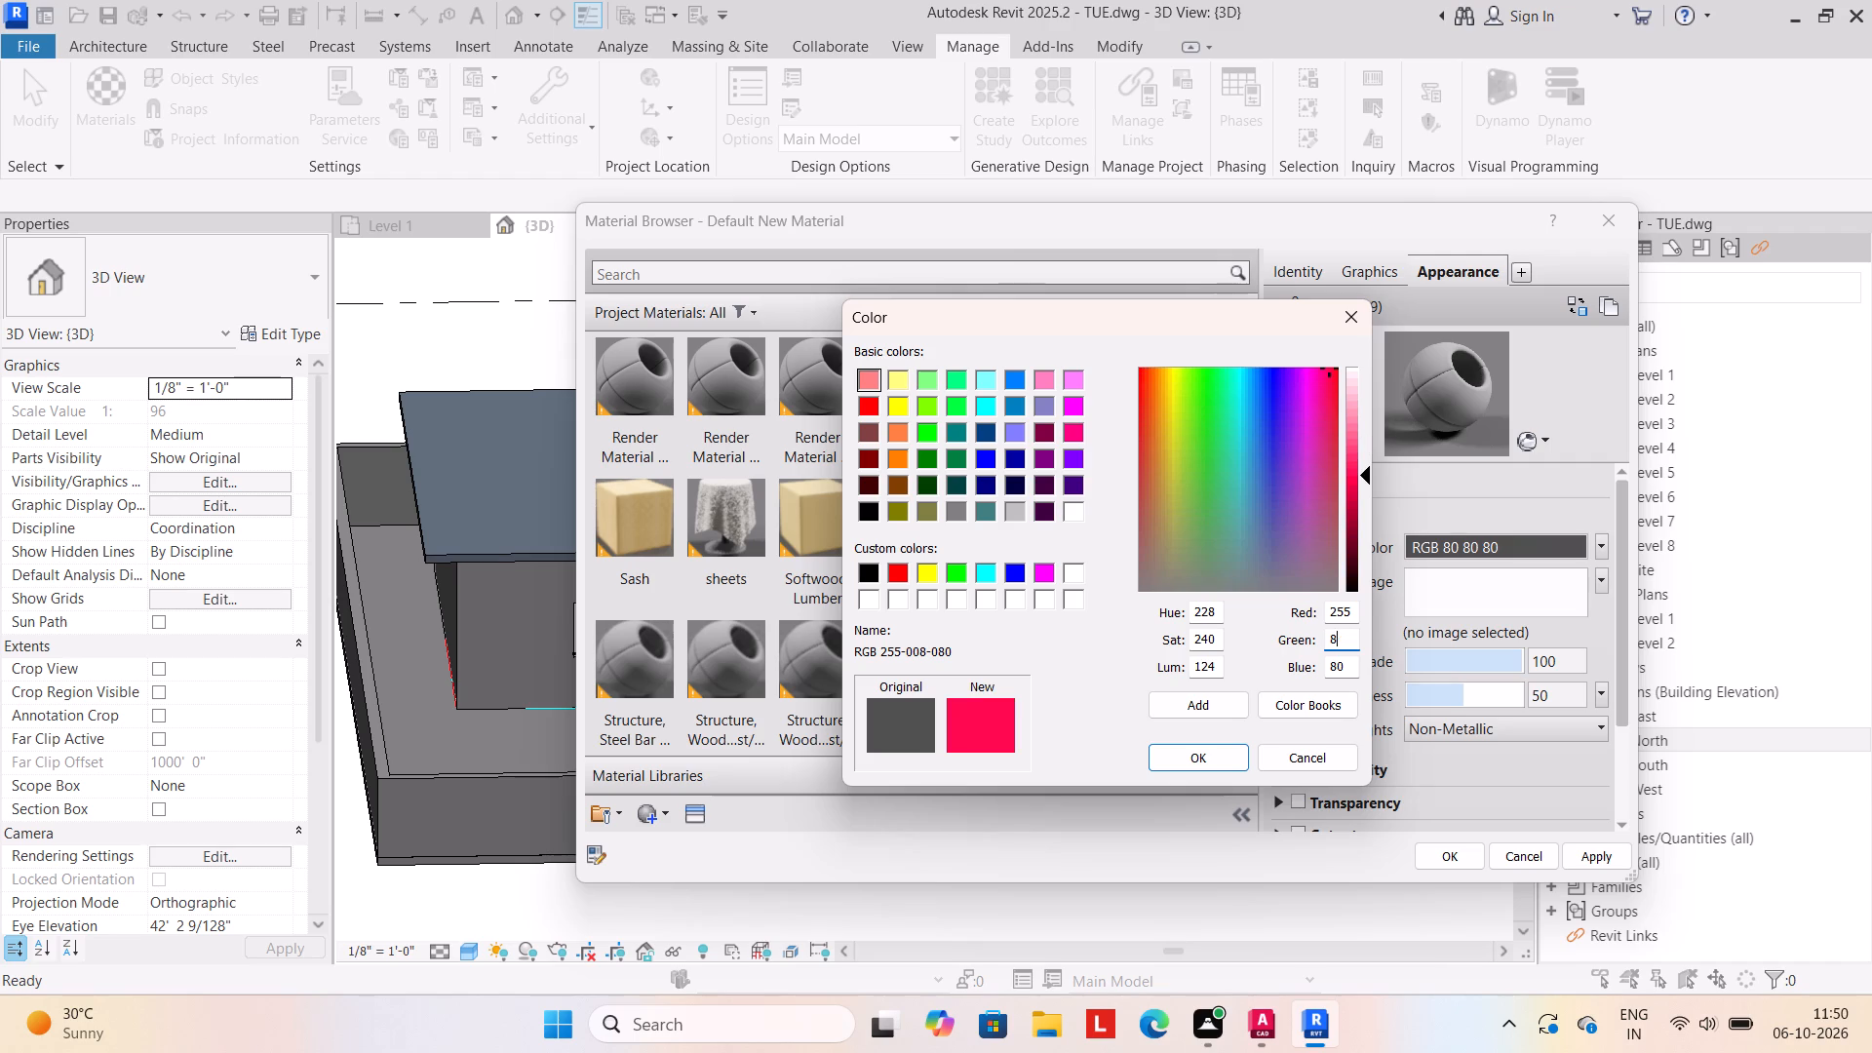
key("BackSpace")
type("255")
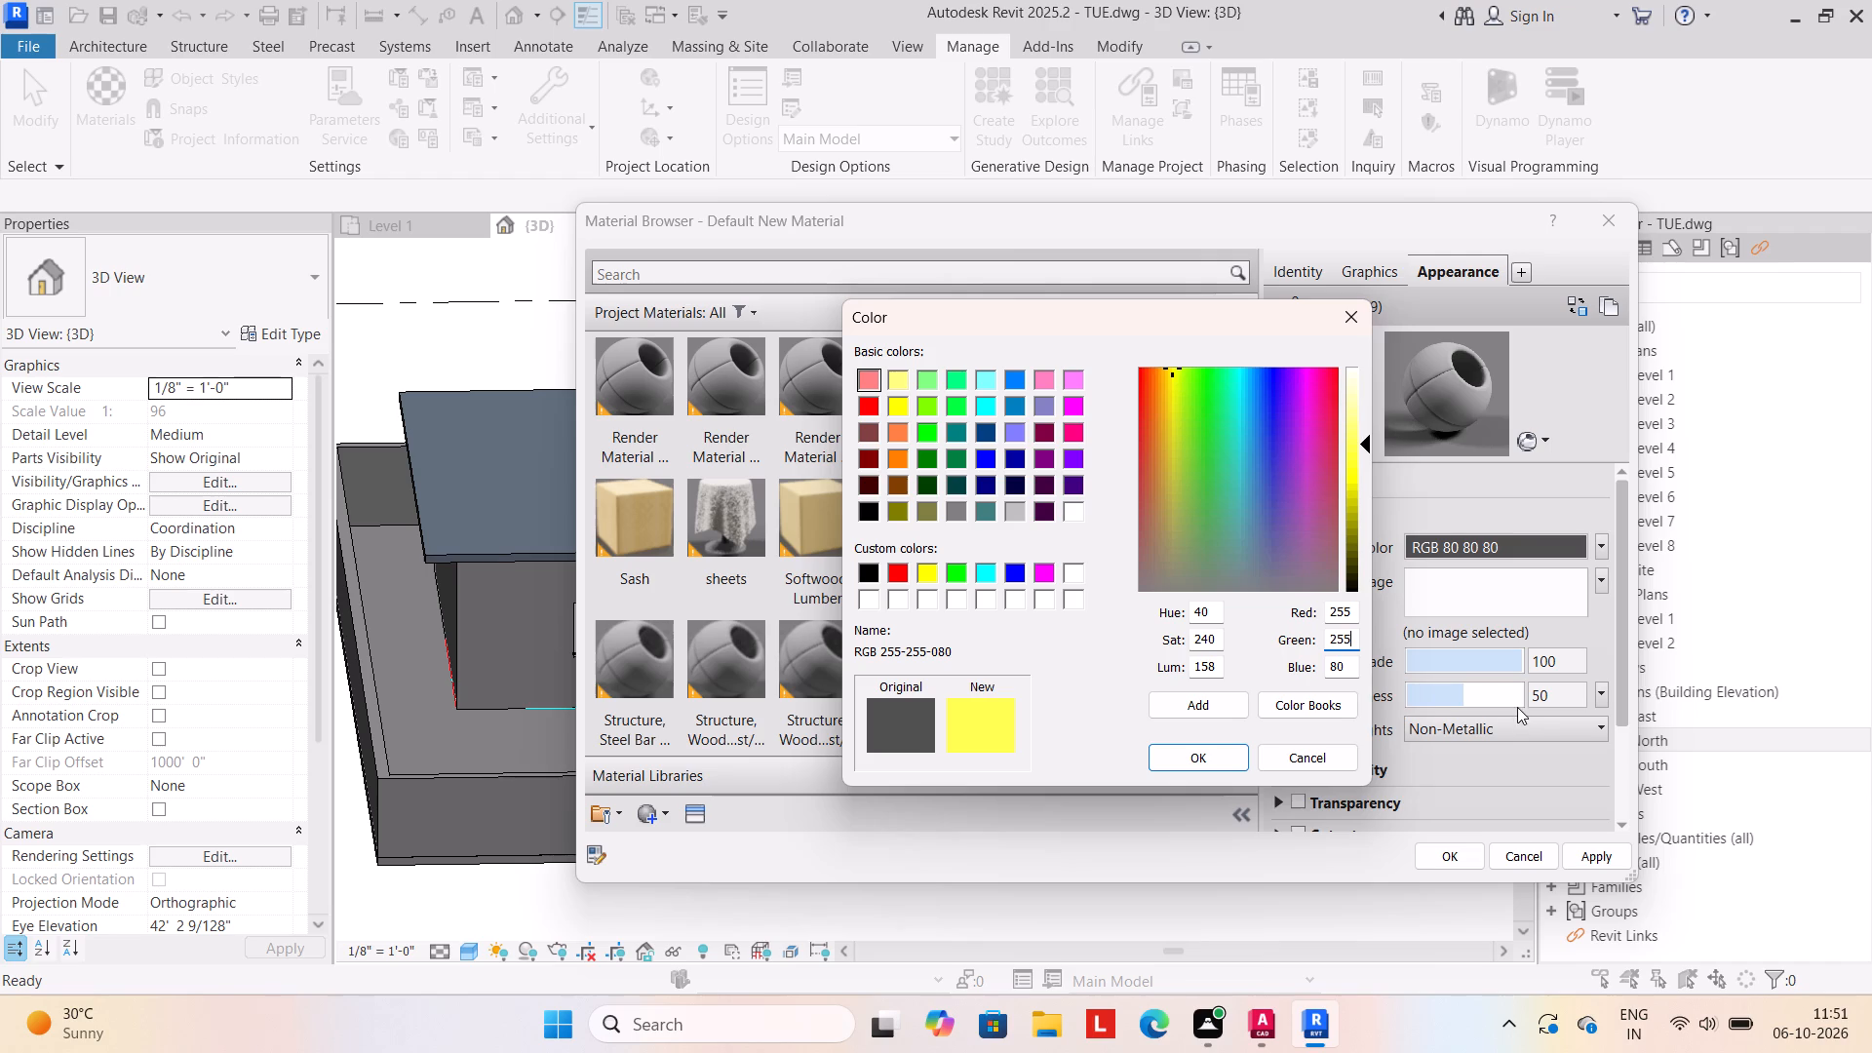
left_click(1352, 665)
key("BackSpace")
key("BackSpace")
key("BackSpace")
key("BackSpace")
key("BackSpace")
key("BackSpace")
key("BackSpace")
type("255")
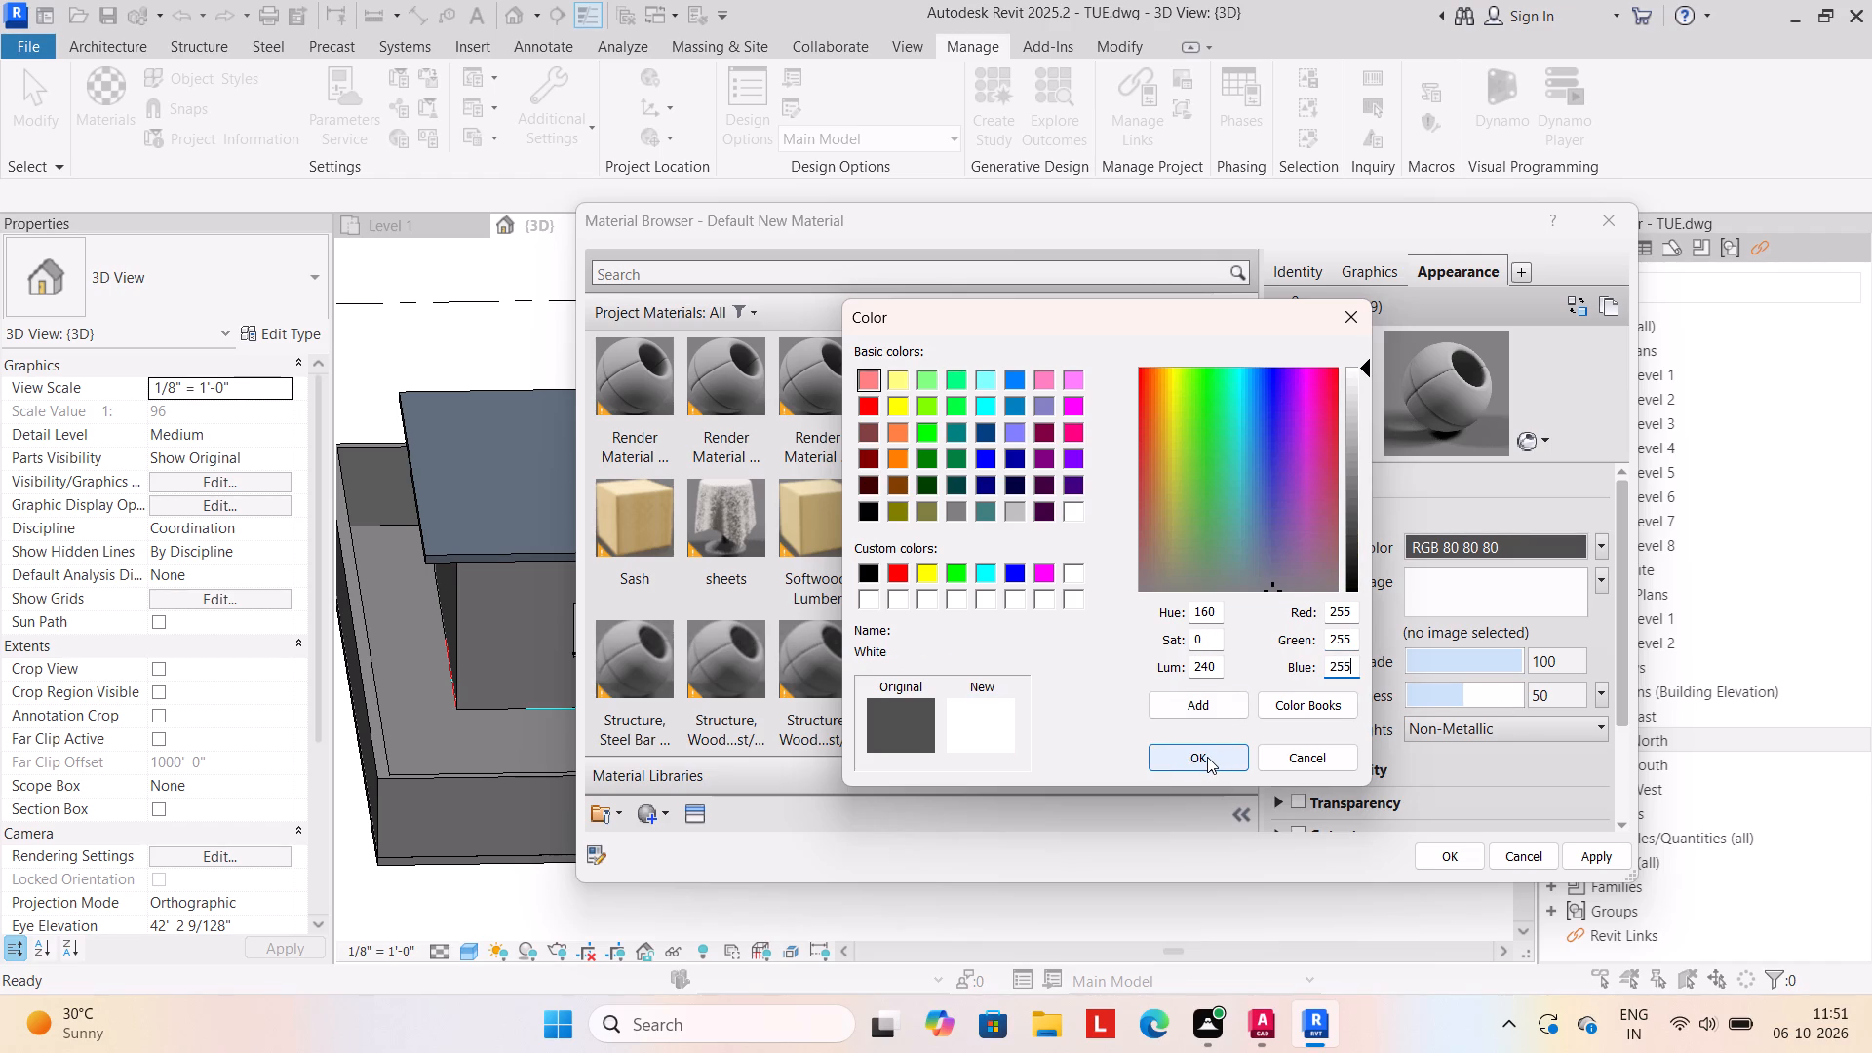
left_click(1207, 757)
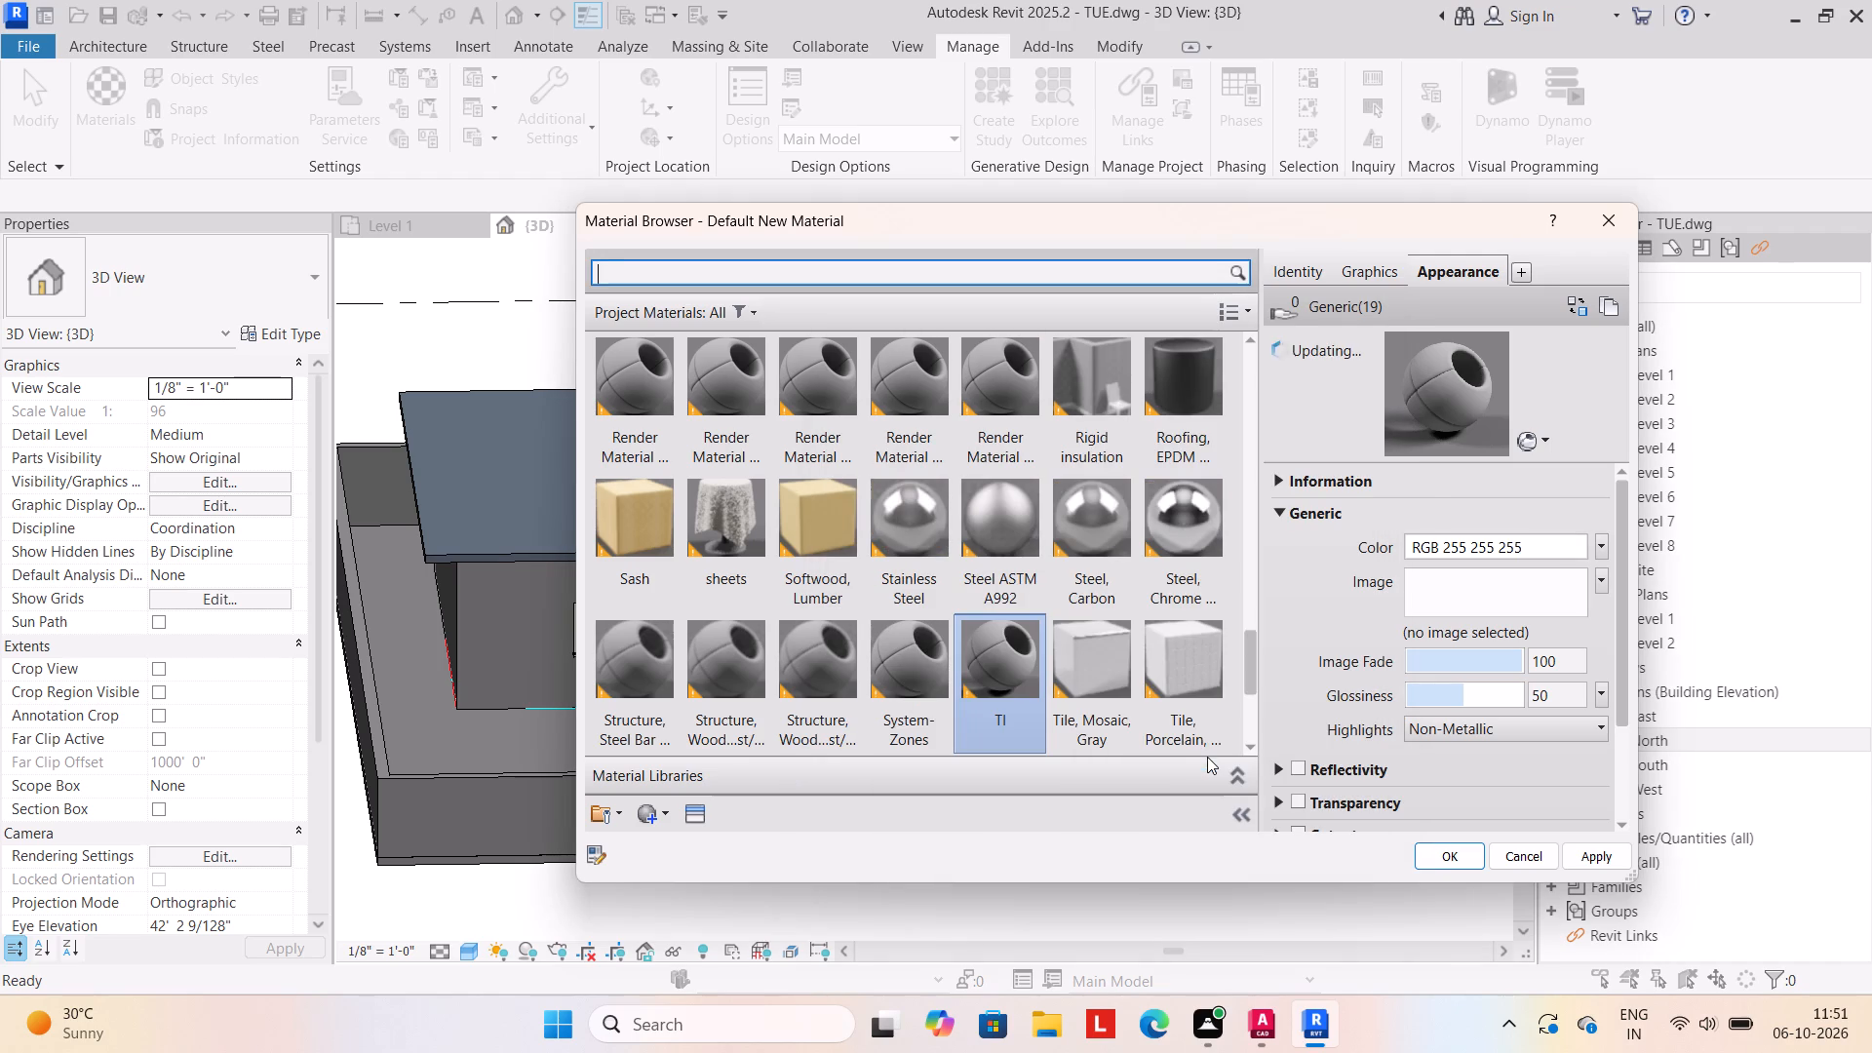
left_click(1598, 853)
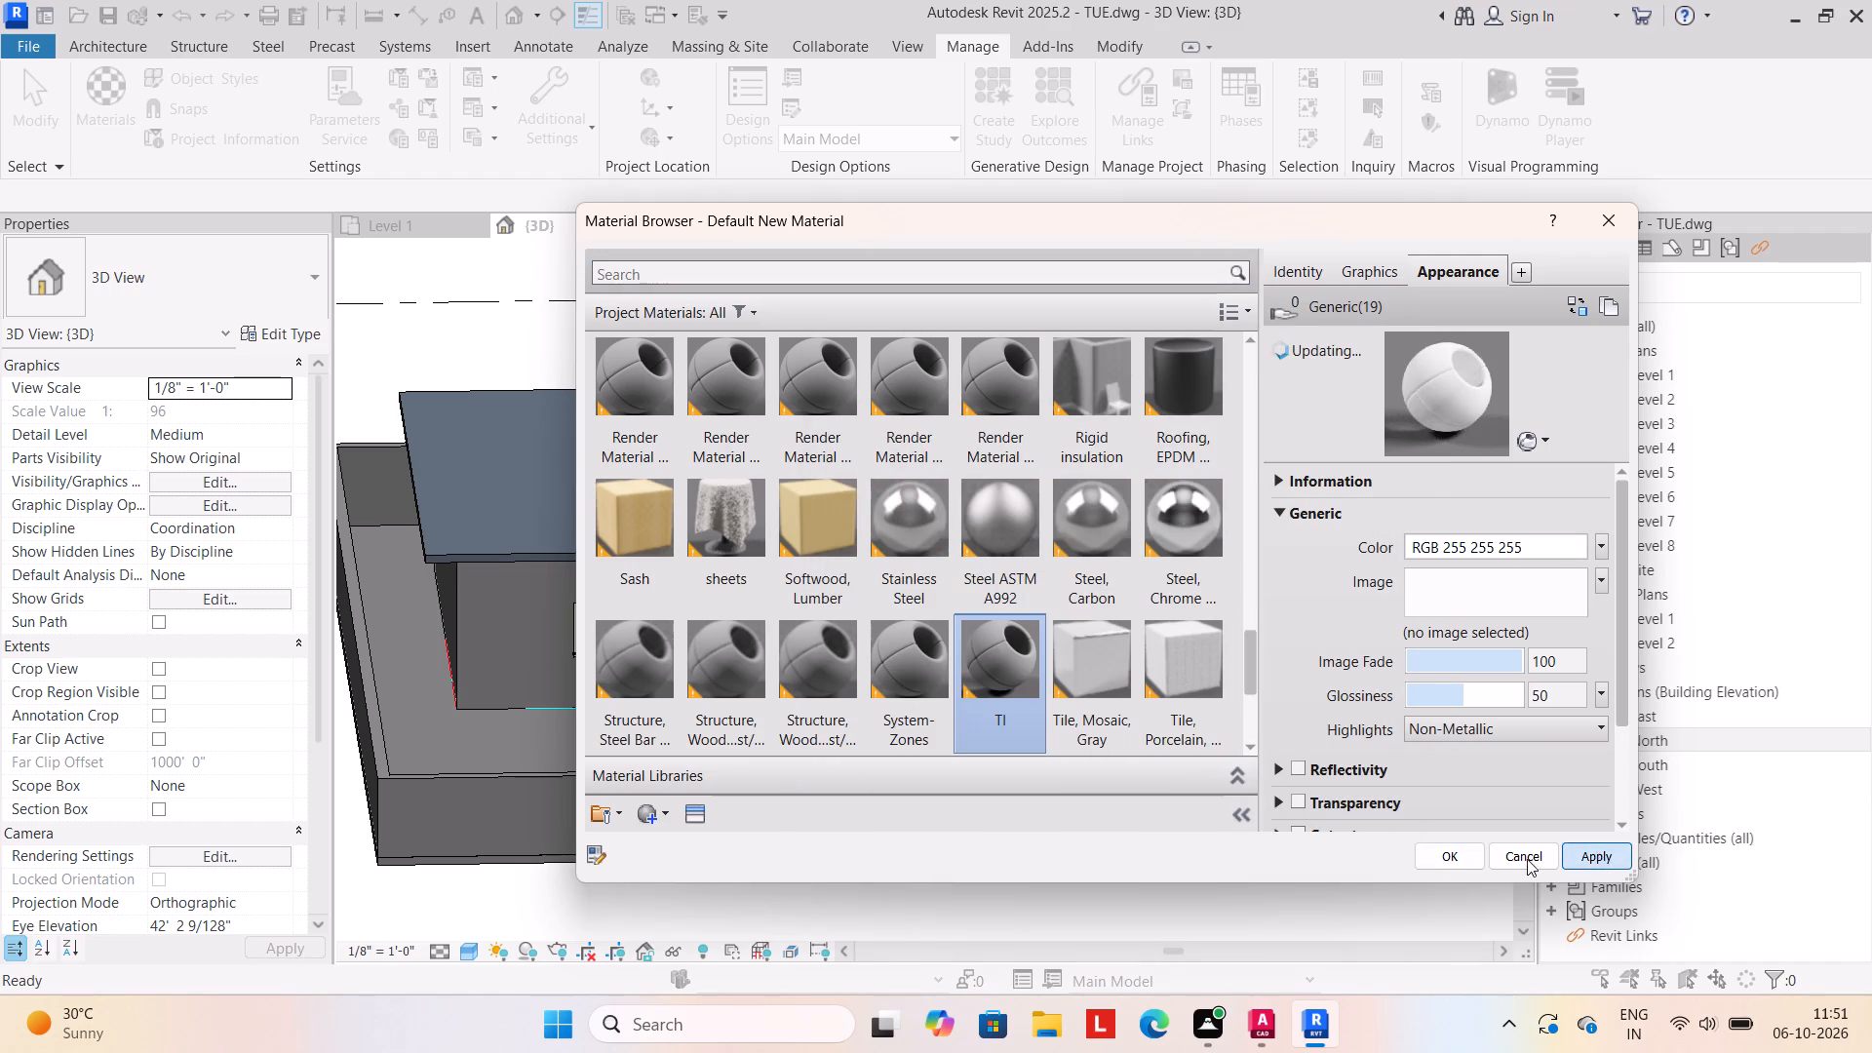
left_click(1433, 856)
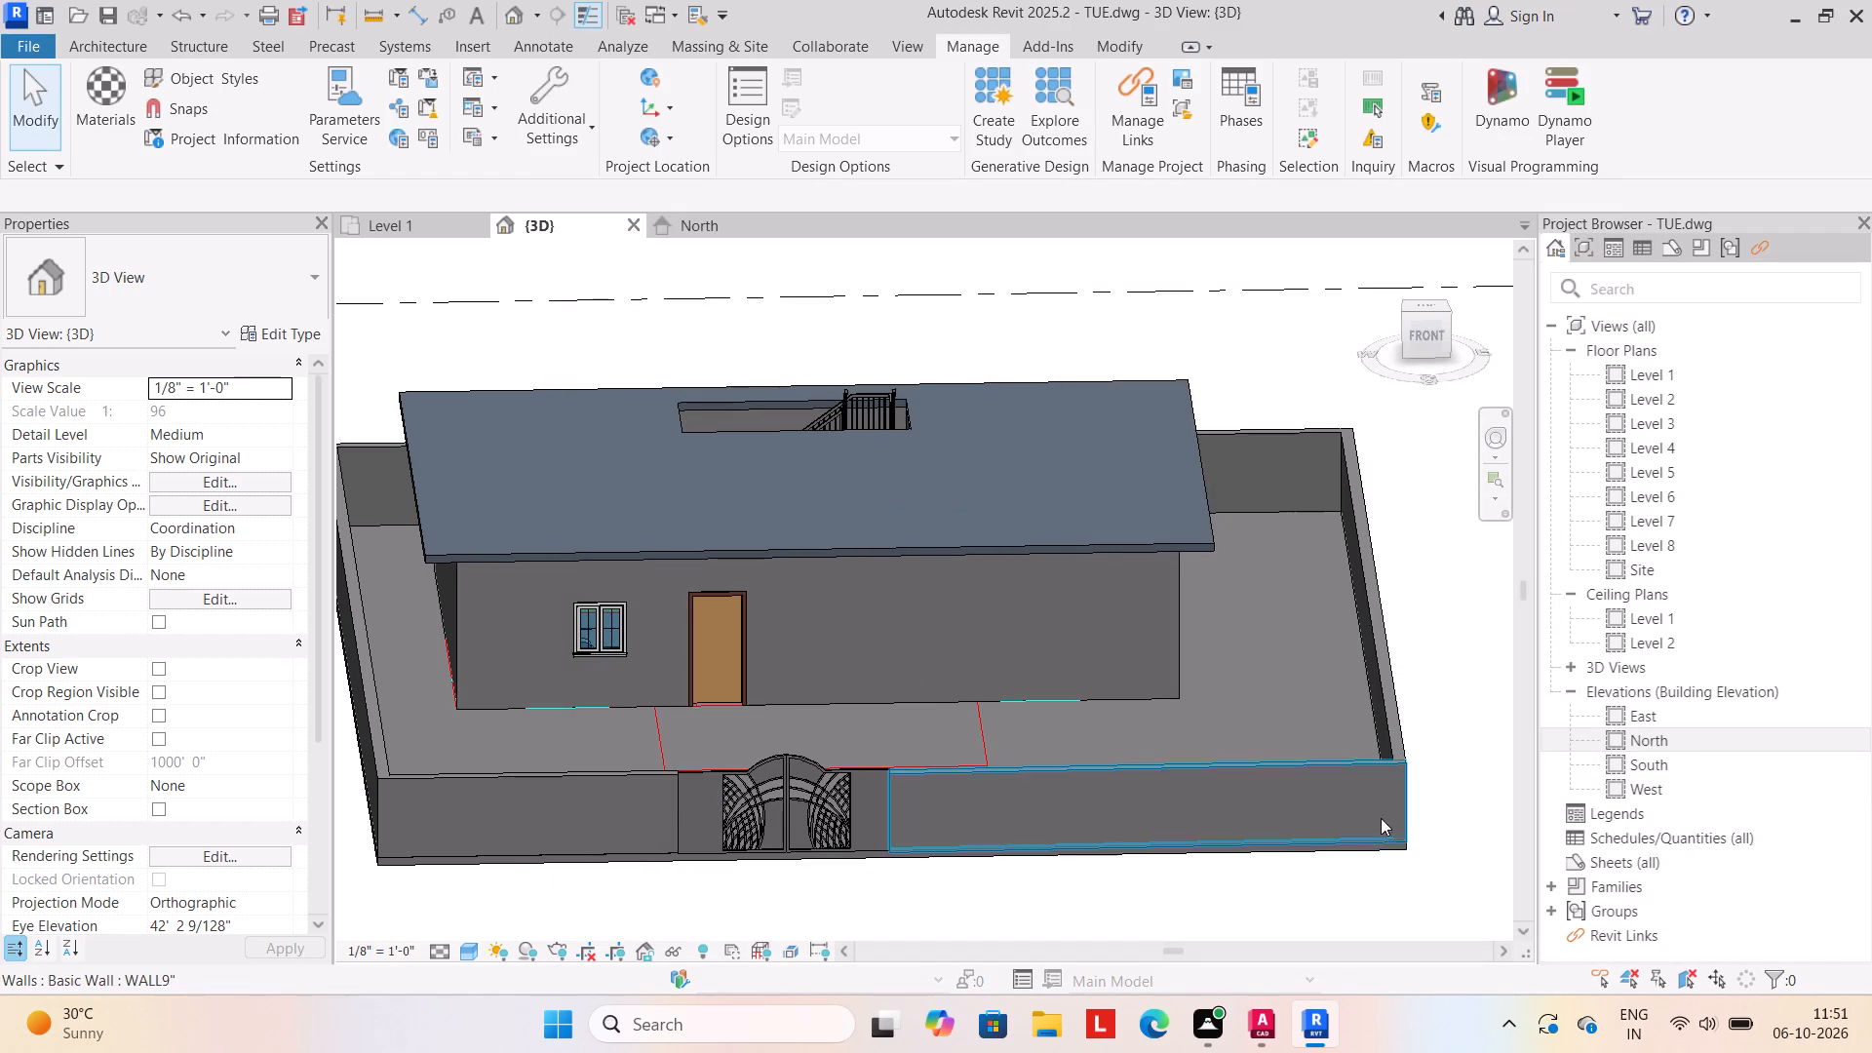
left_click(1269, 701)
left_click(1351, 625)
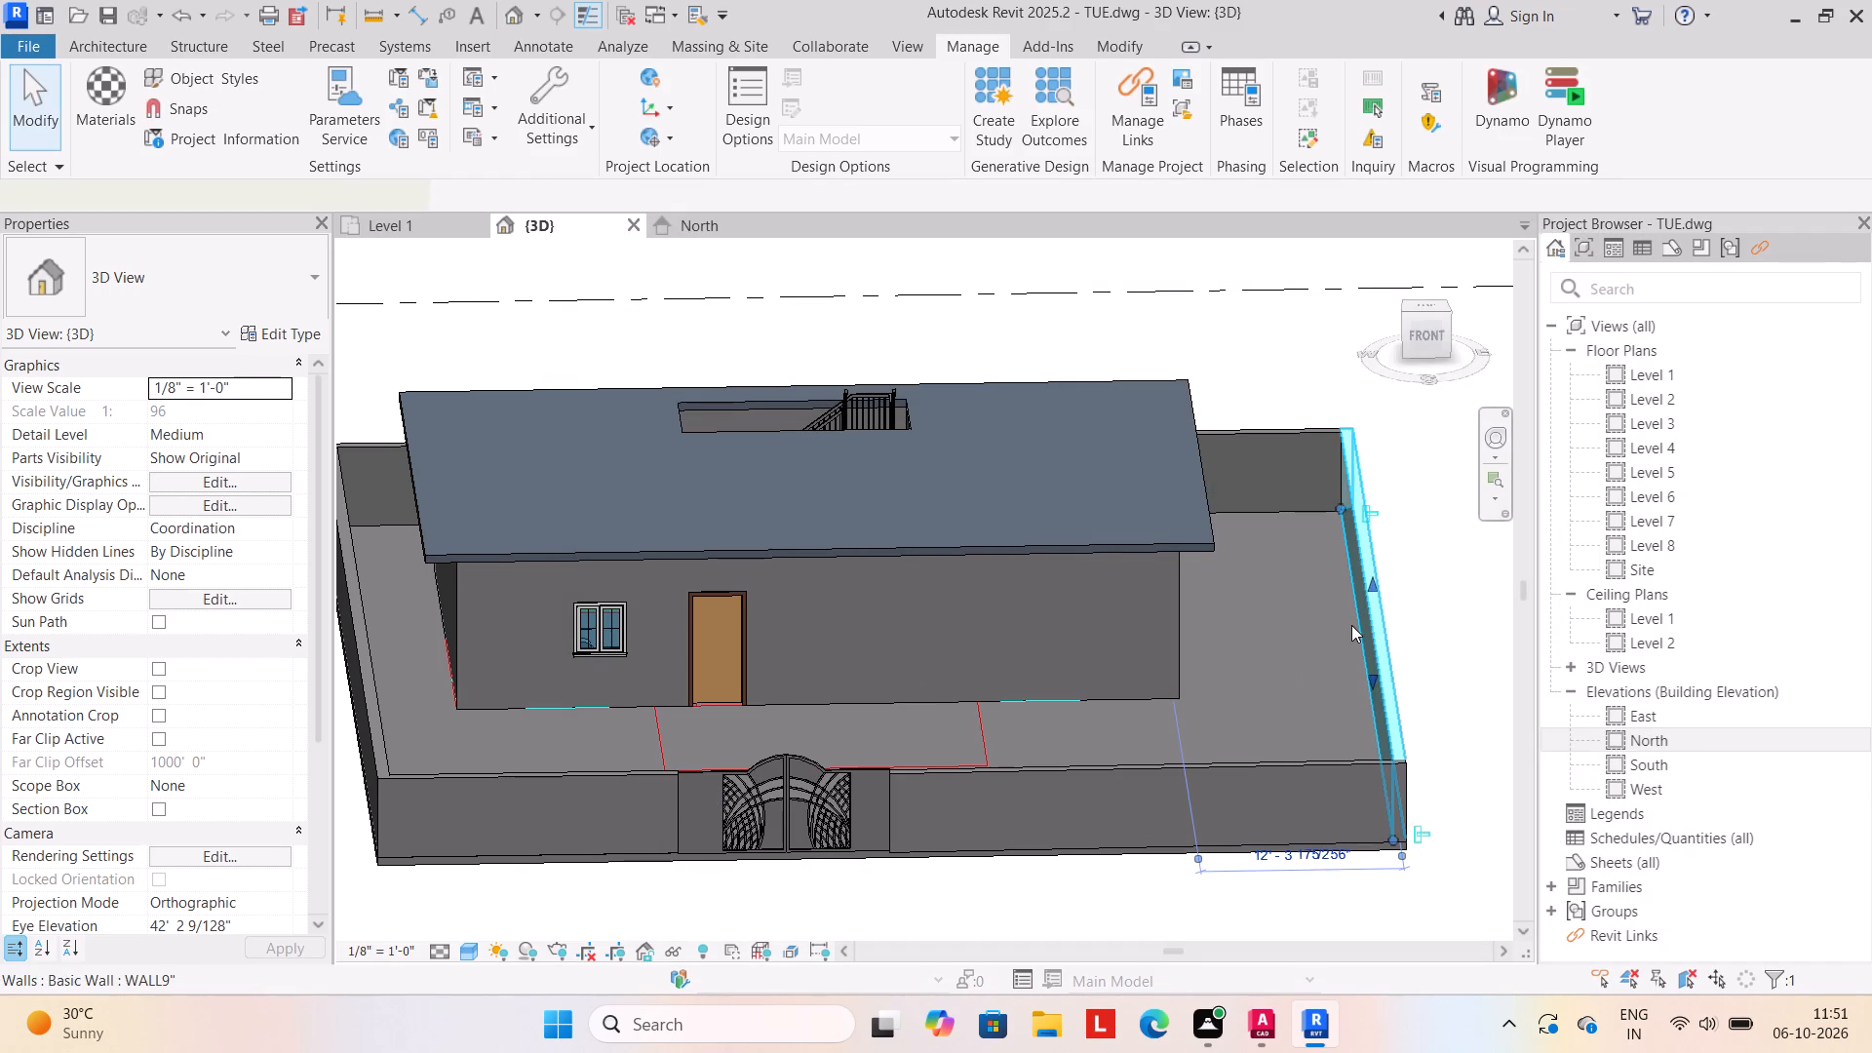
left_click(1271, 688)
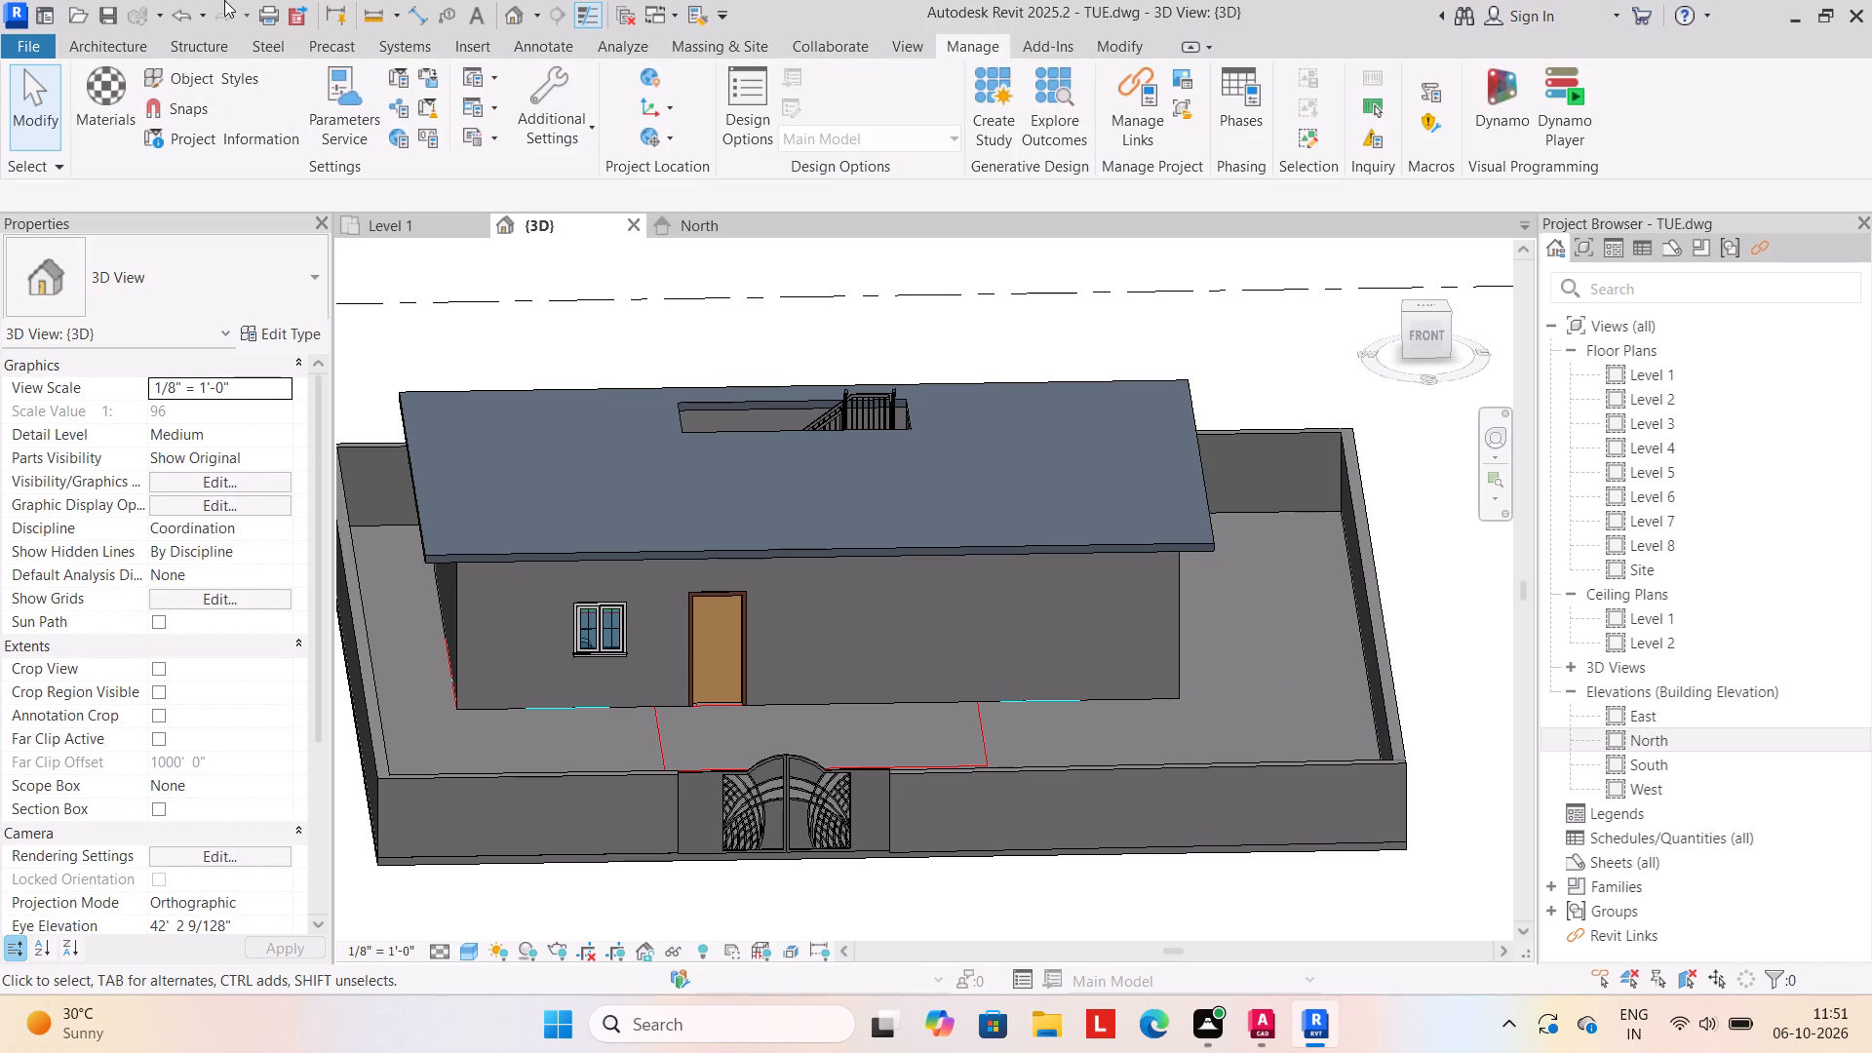
Paint the exposed floor face between the house and the boundary wall with the TI material.
left_click(120, 45)
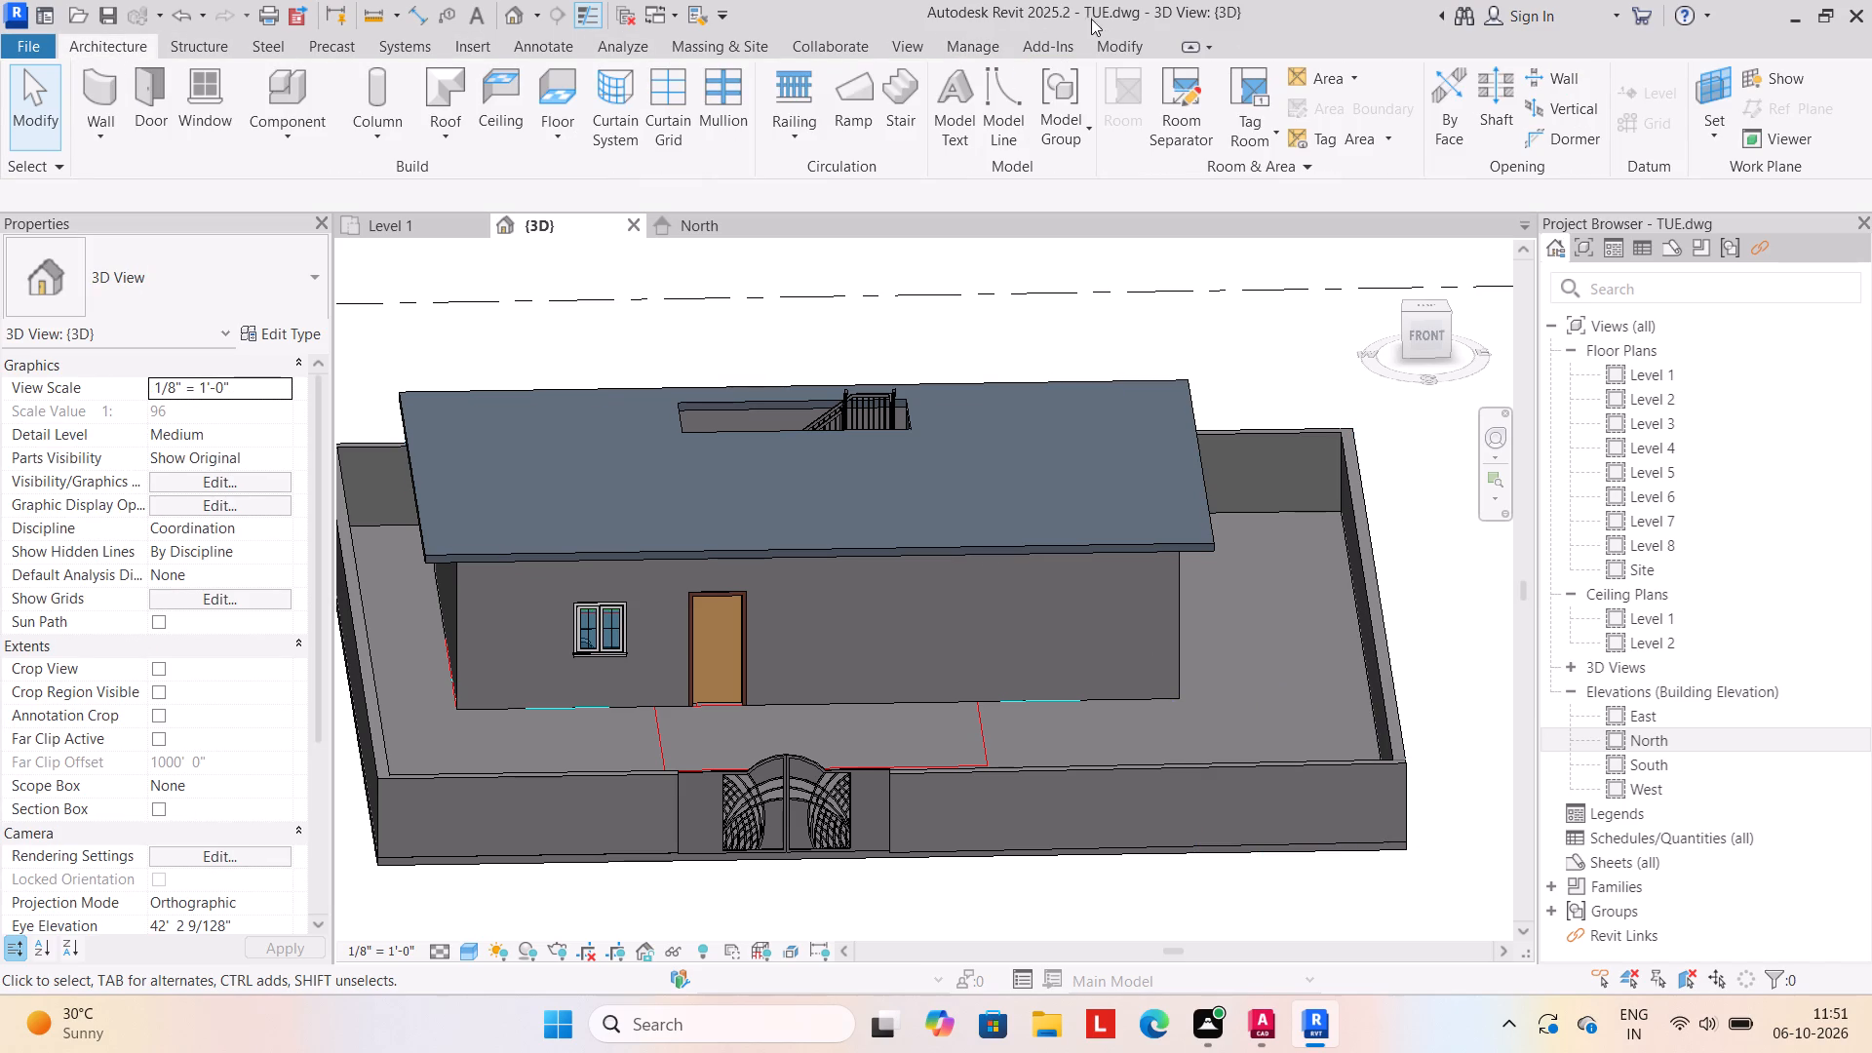
left_click(1110, 48)
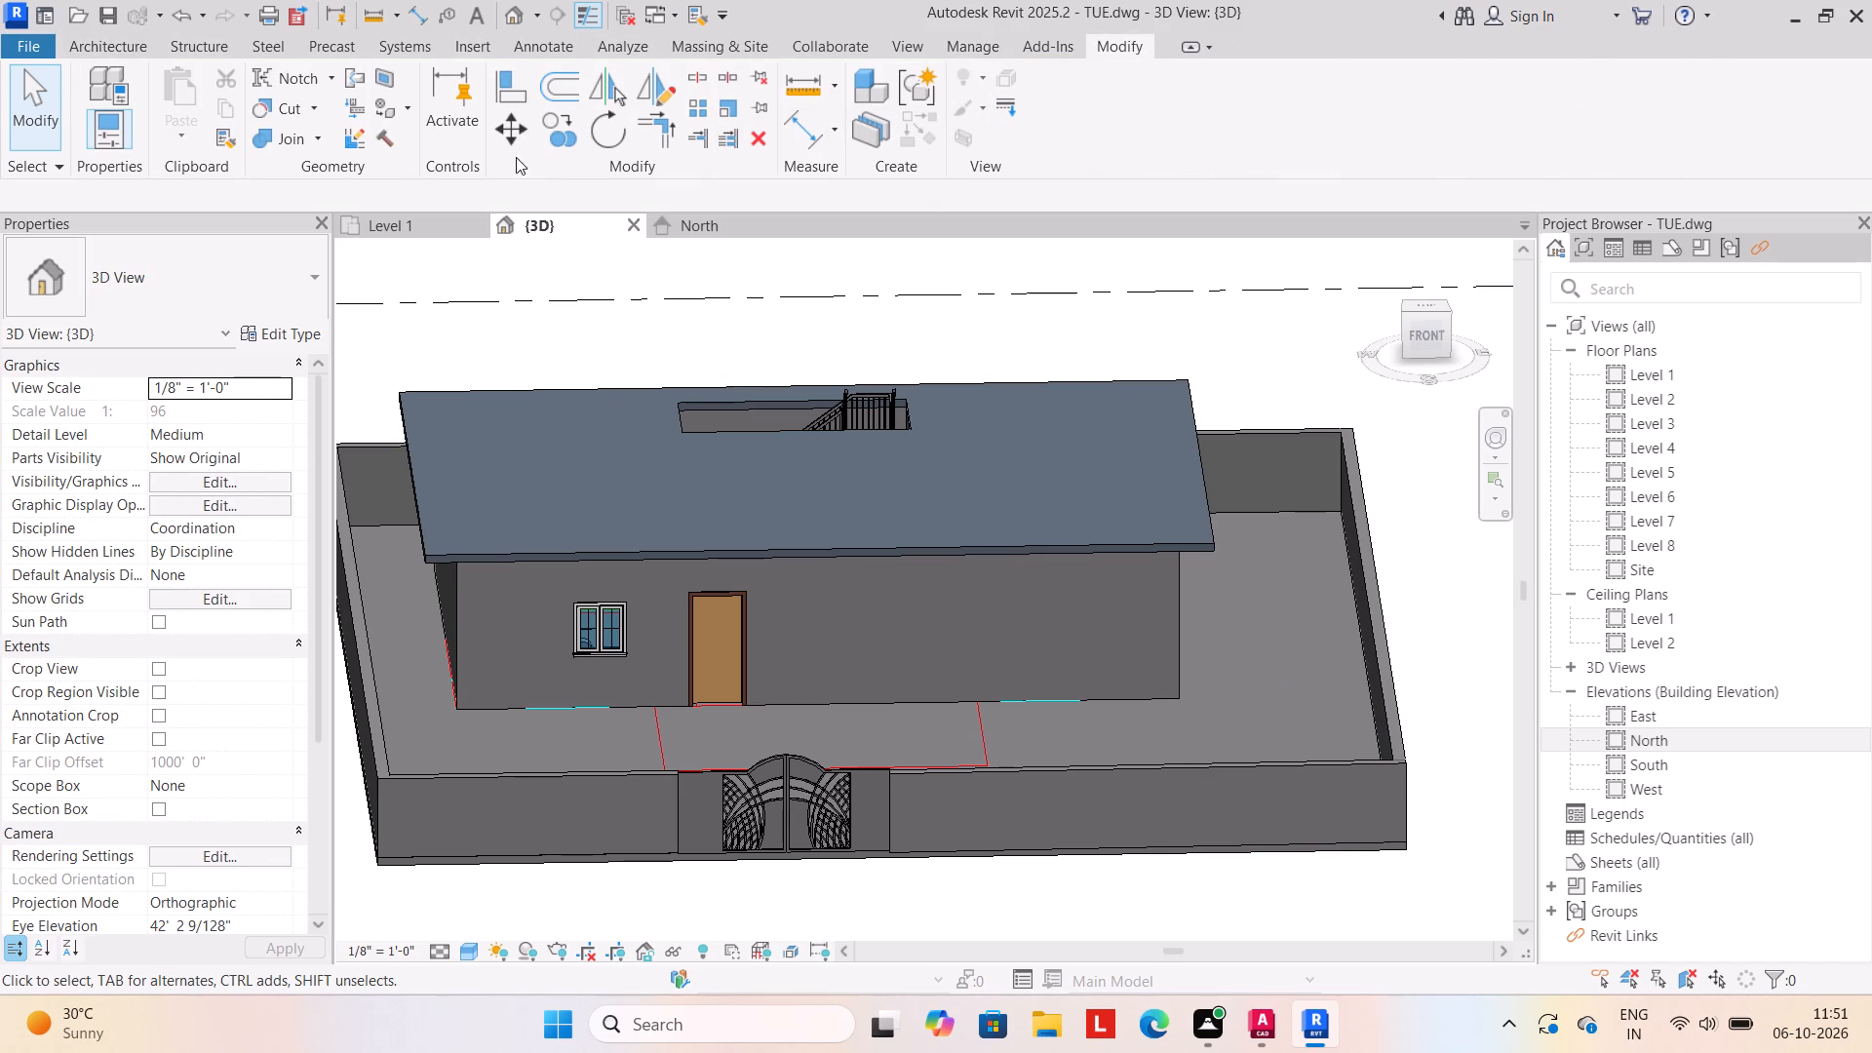
left_click(409, 112)
left_click(419, 139)
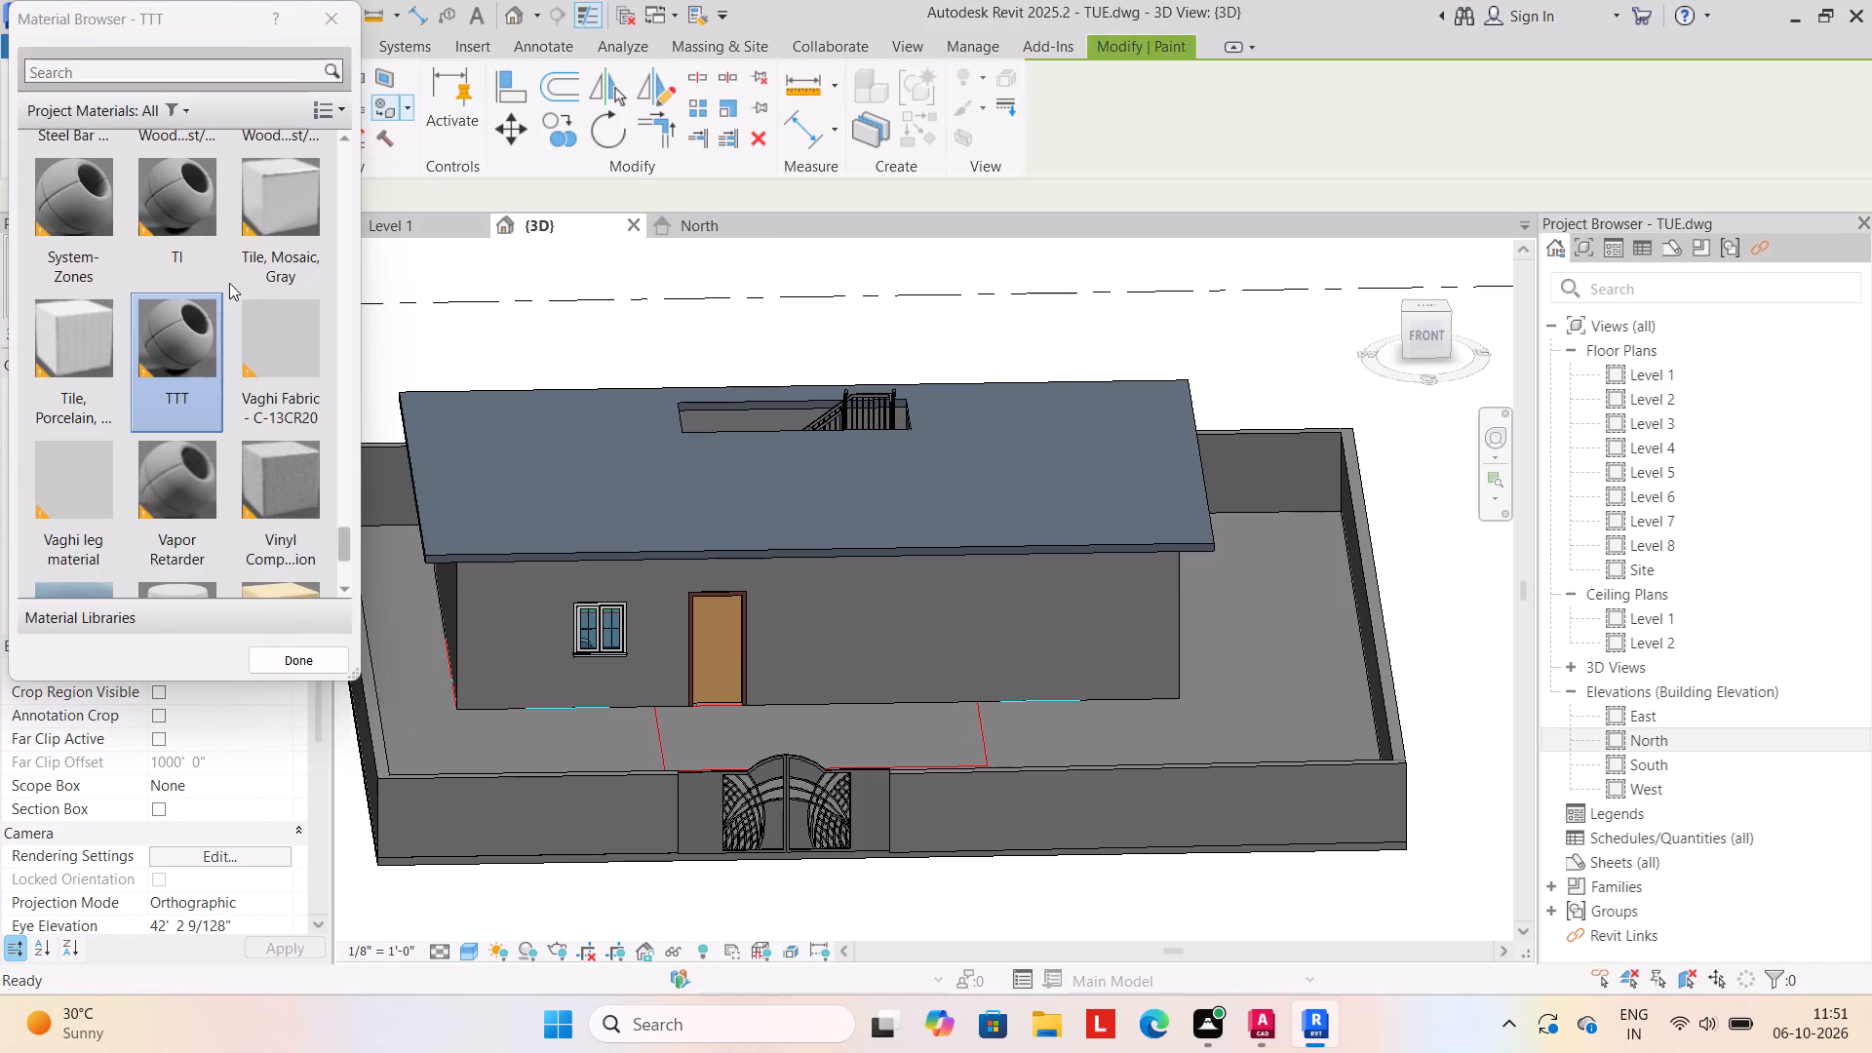
left_click(186, 212)
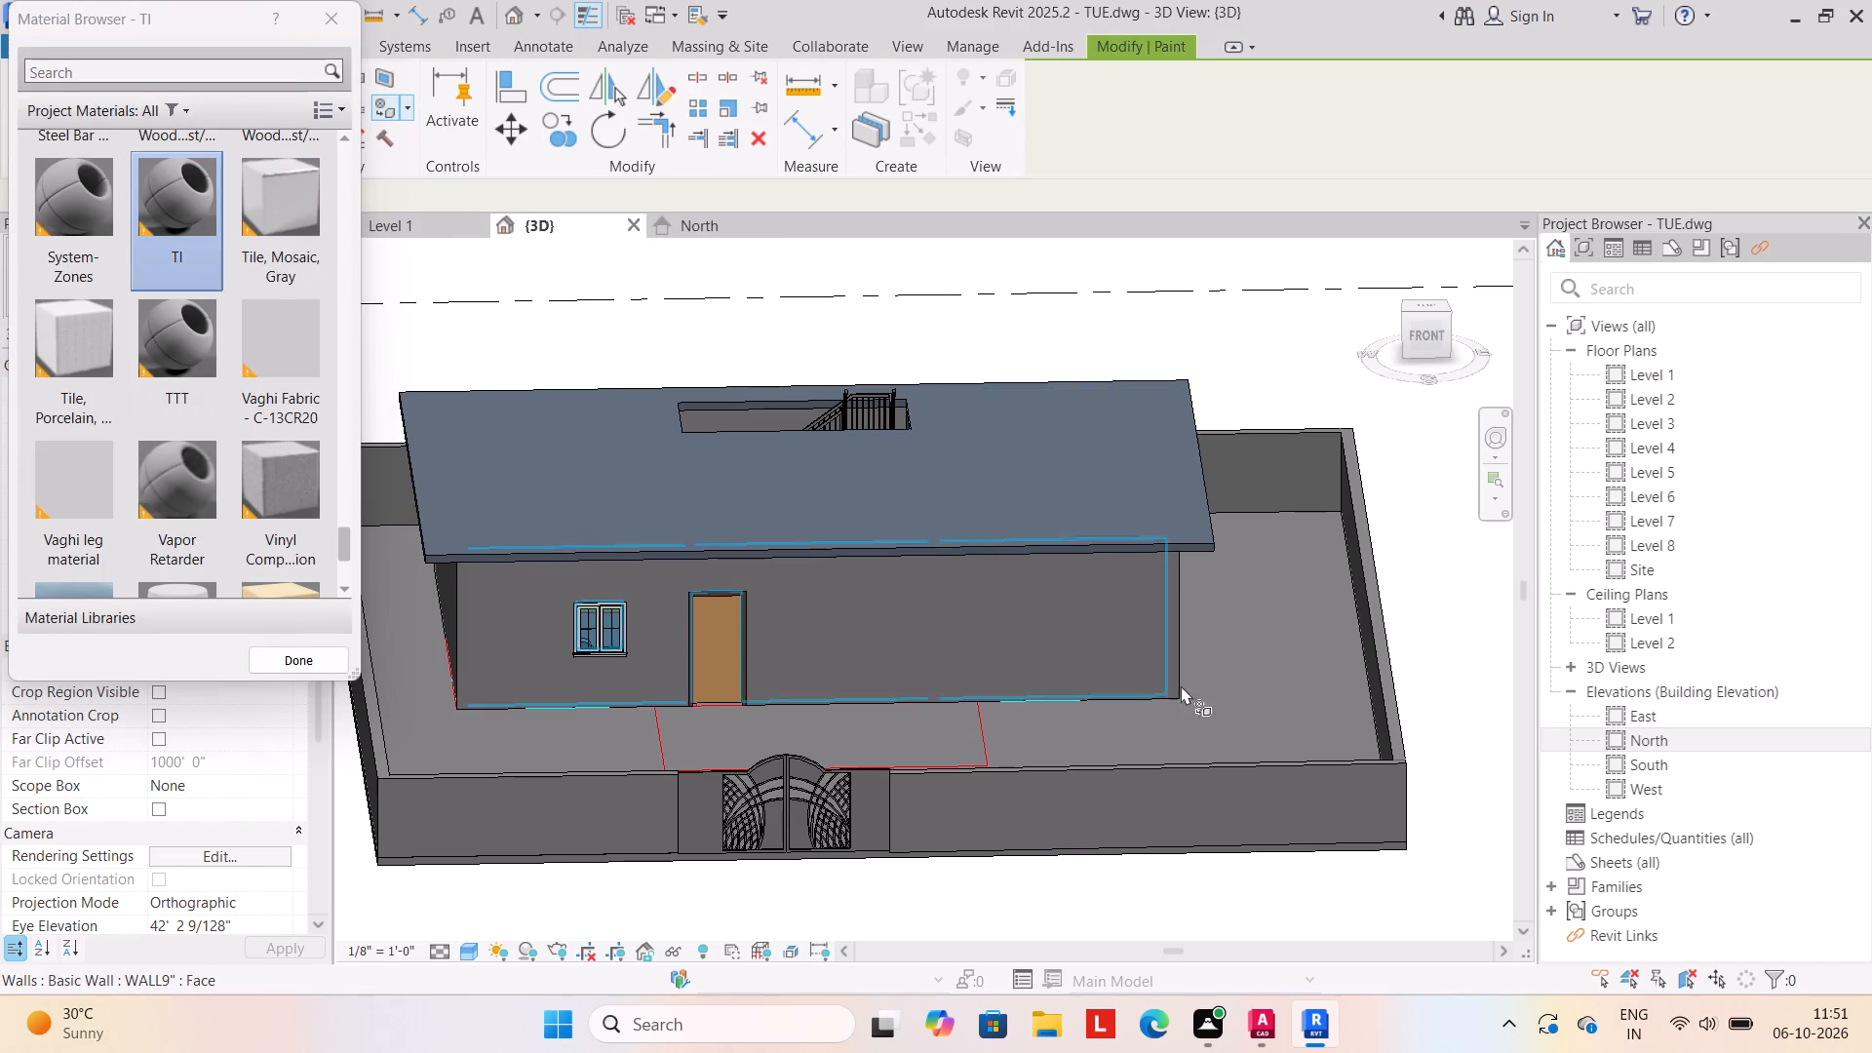
left_click(1246, 693)
scroll(1292, 463, "up", 8)
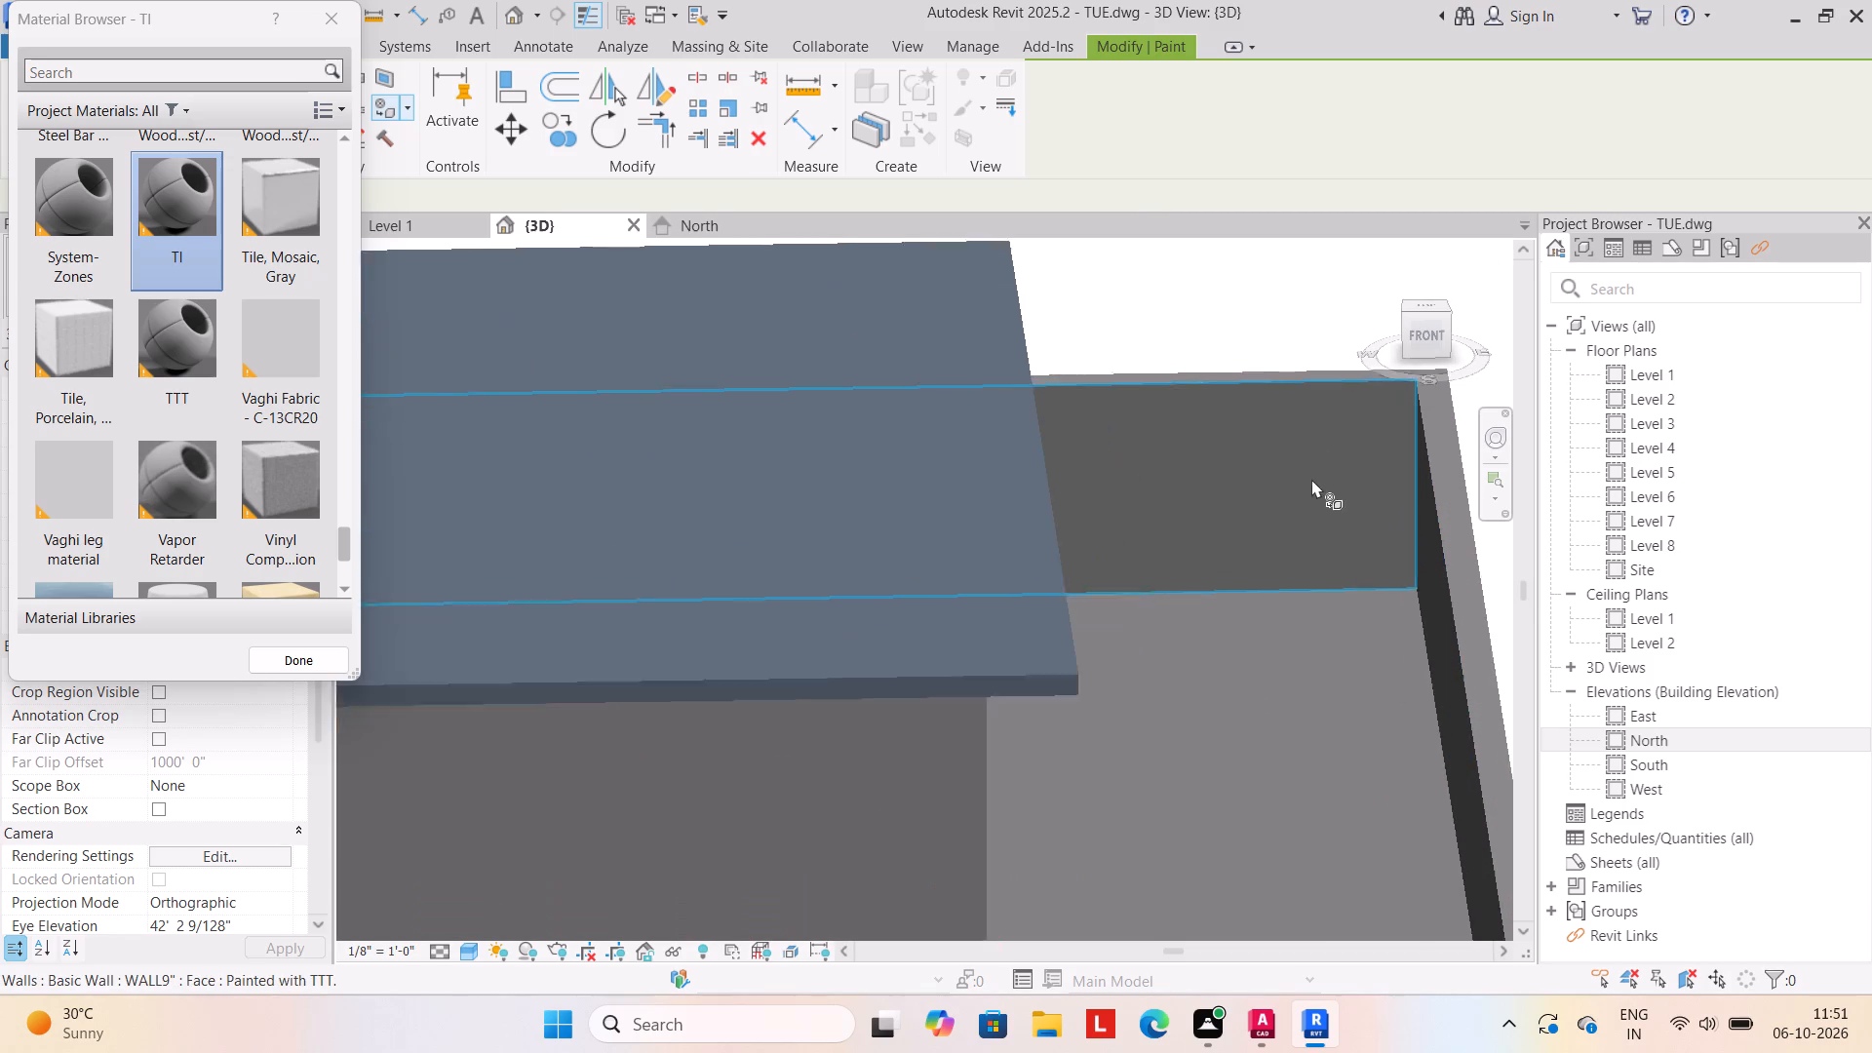
left_click(1358, 694)
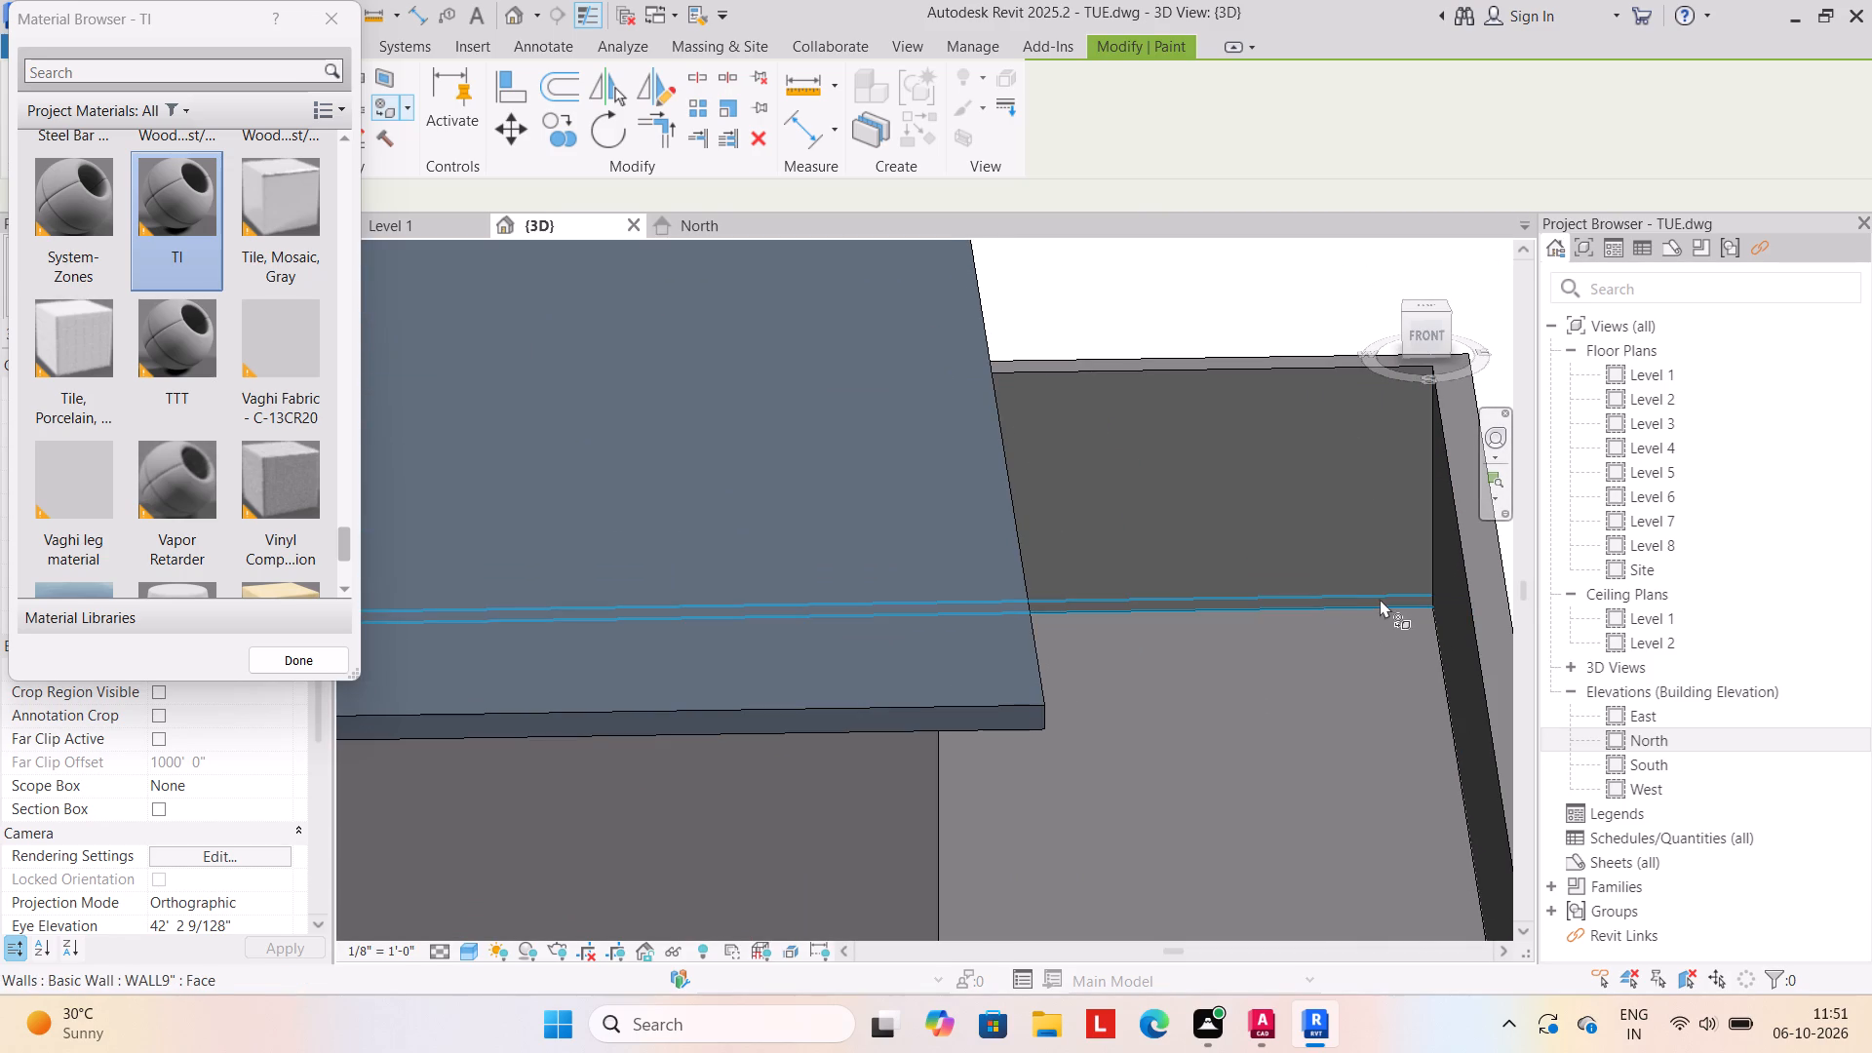
left_click(1326, 902)
scroll(1288, 865, "down", 4)
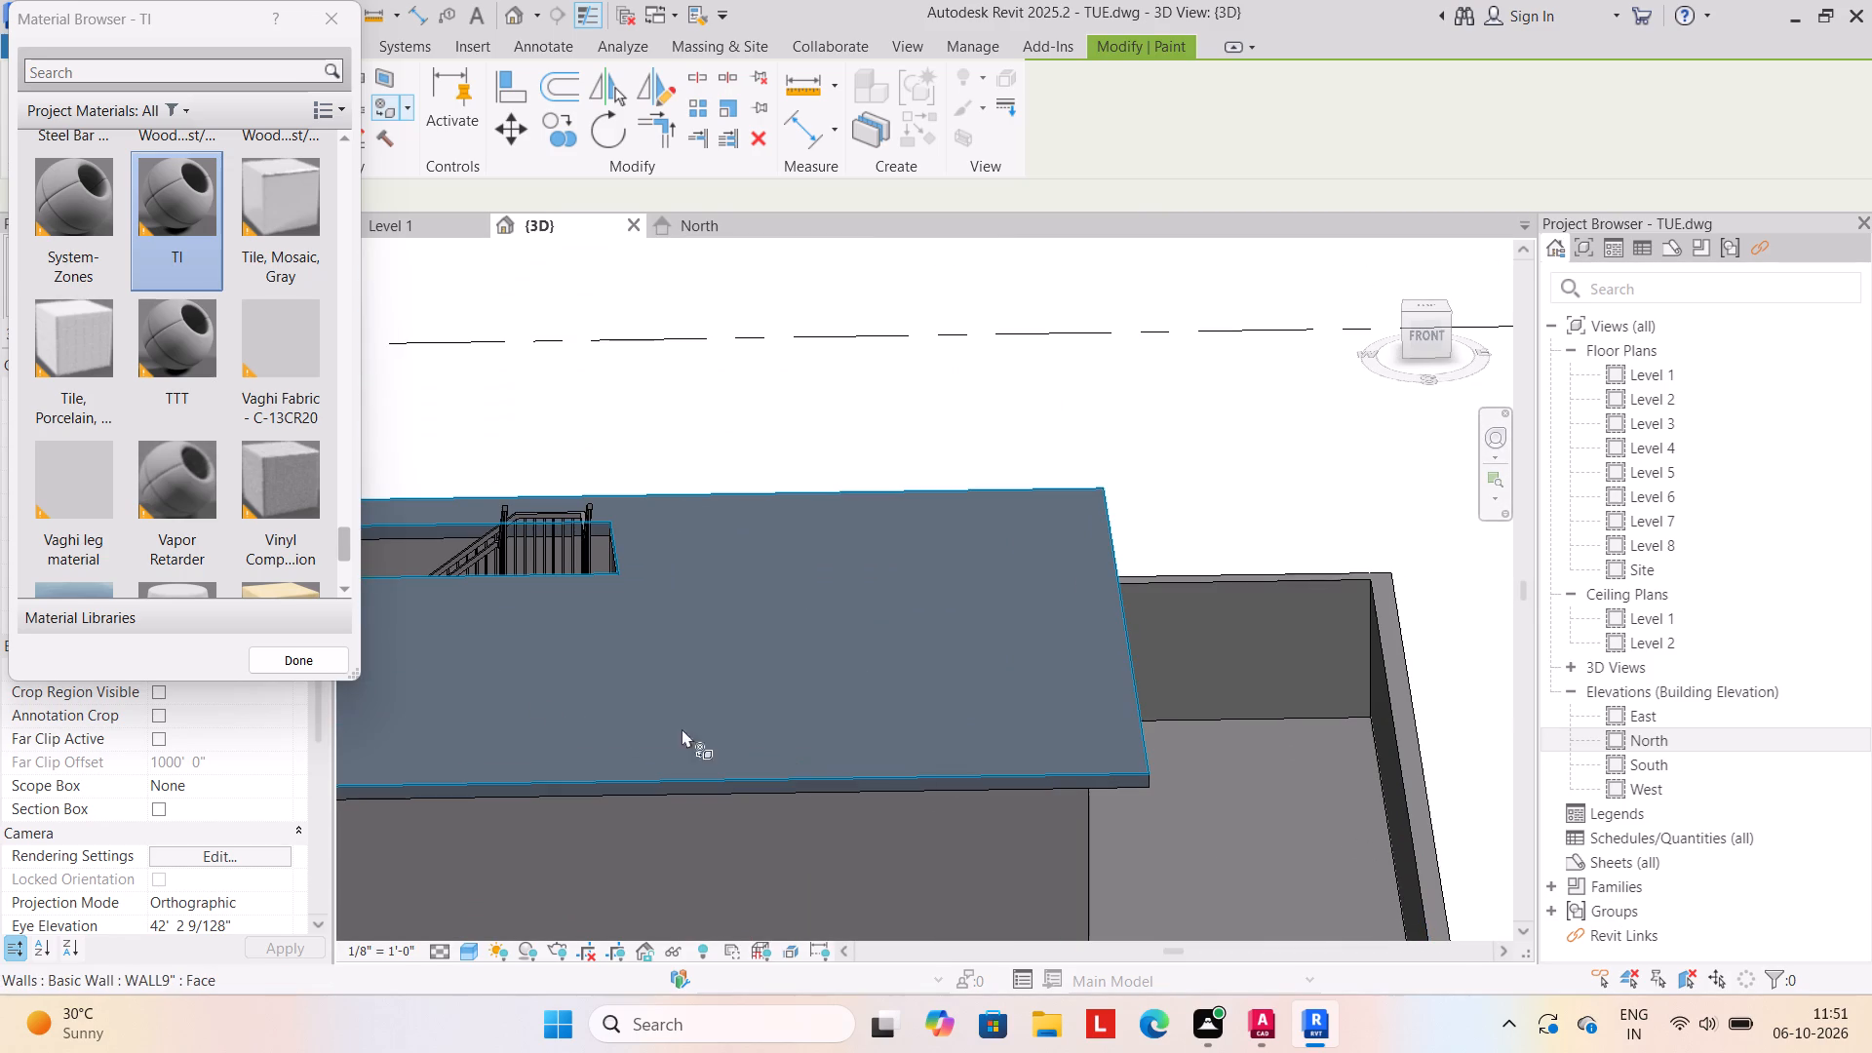
Look through the project materials available for painting, then end the Paint command.
scroll(230, 417, "down", 4)
scroll(229, 417, "up", 3)
scroll(228, 419, "down", 3)
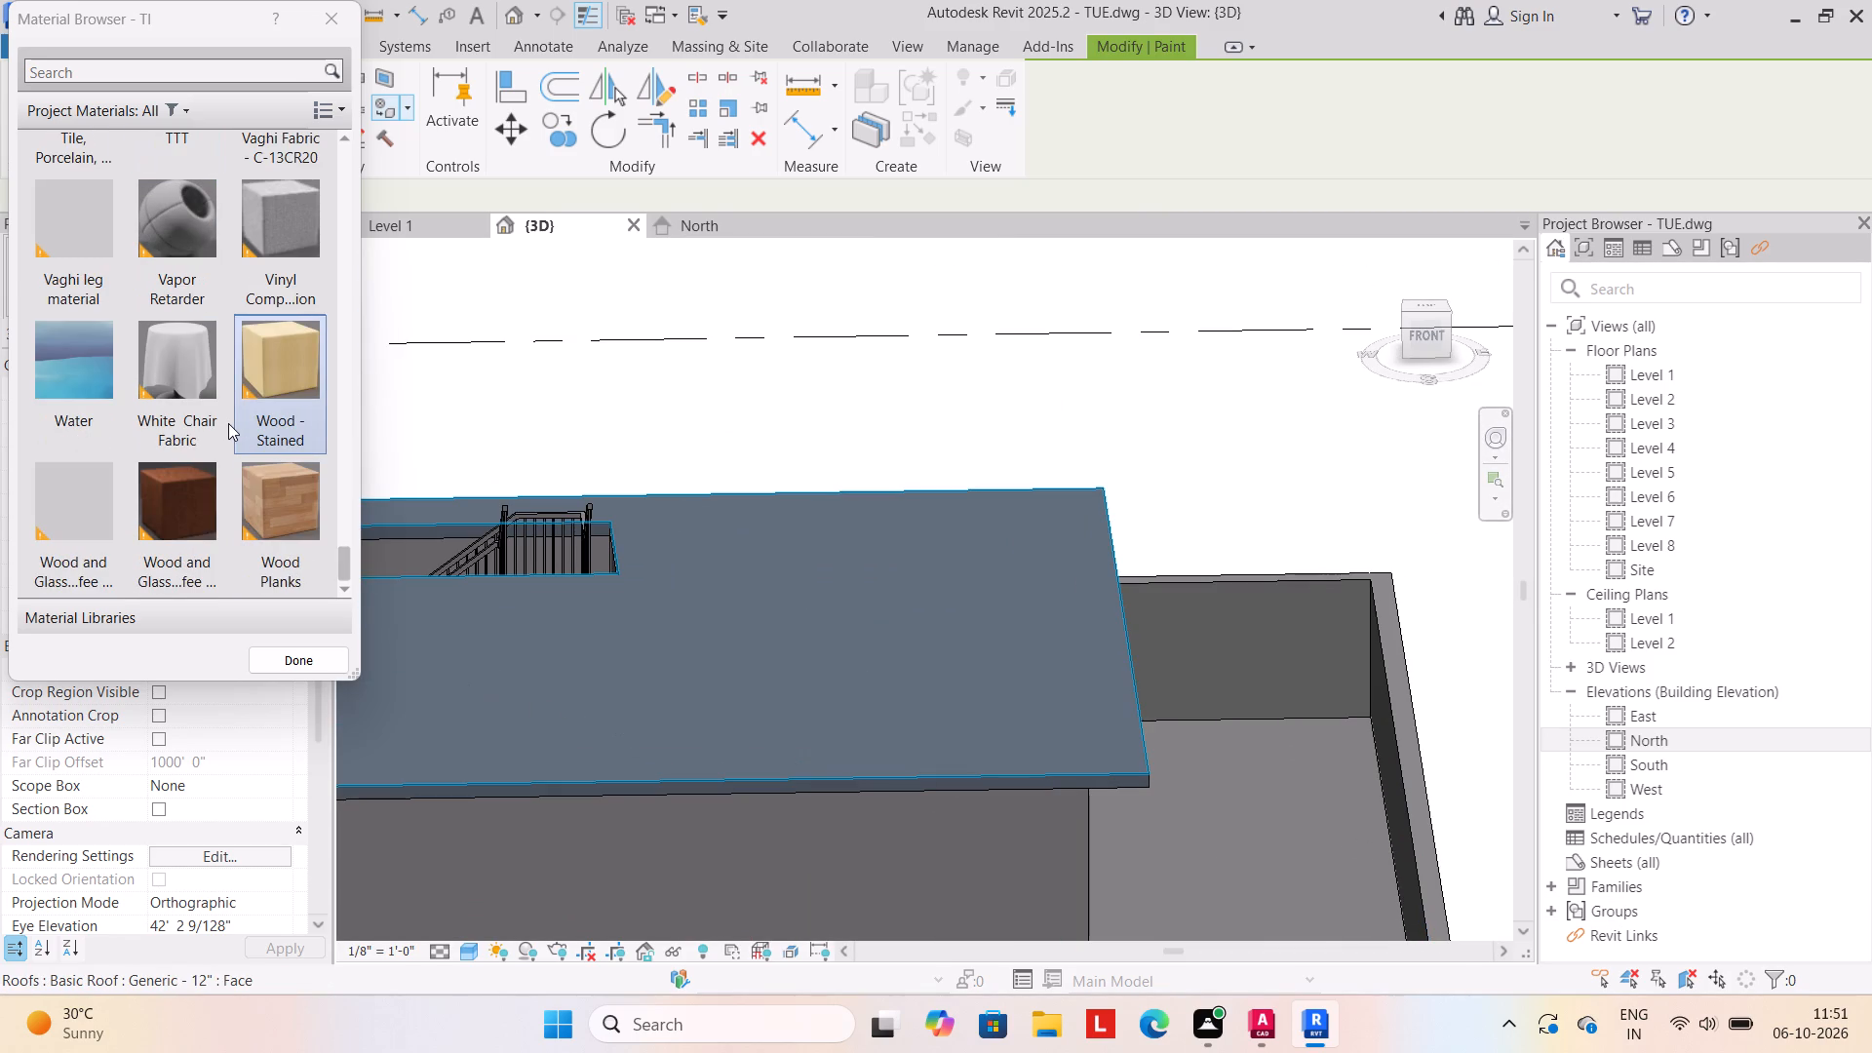
scroll(228, 425, "down", 4)
scroll(228, 433, "up", 7)
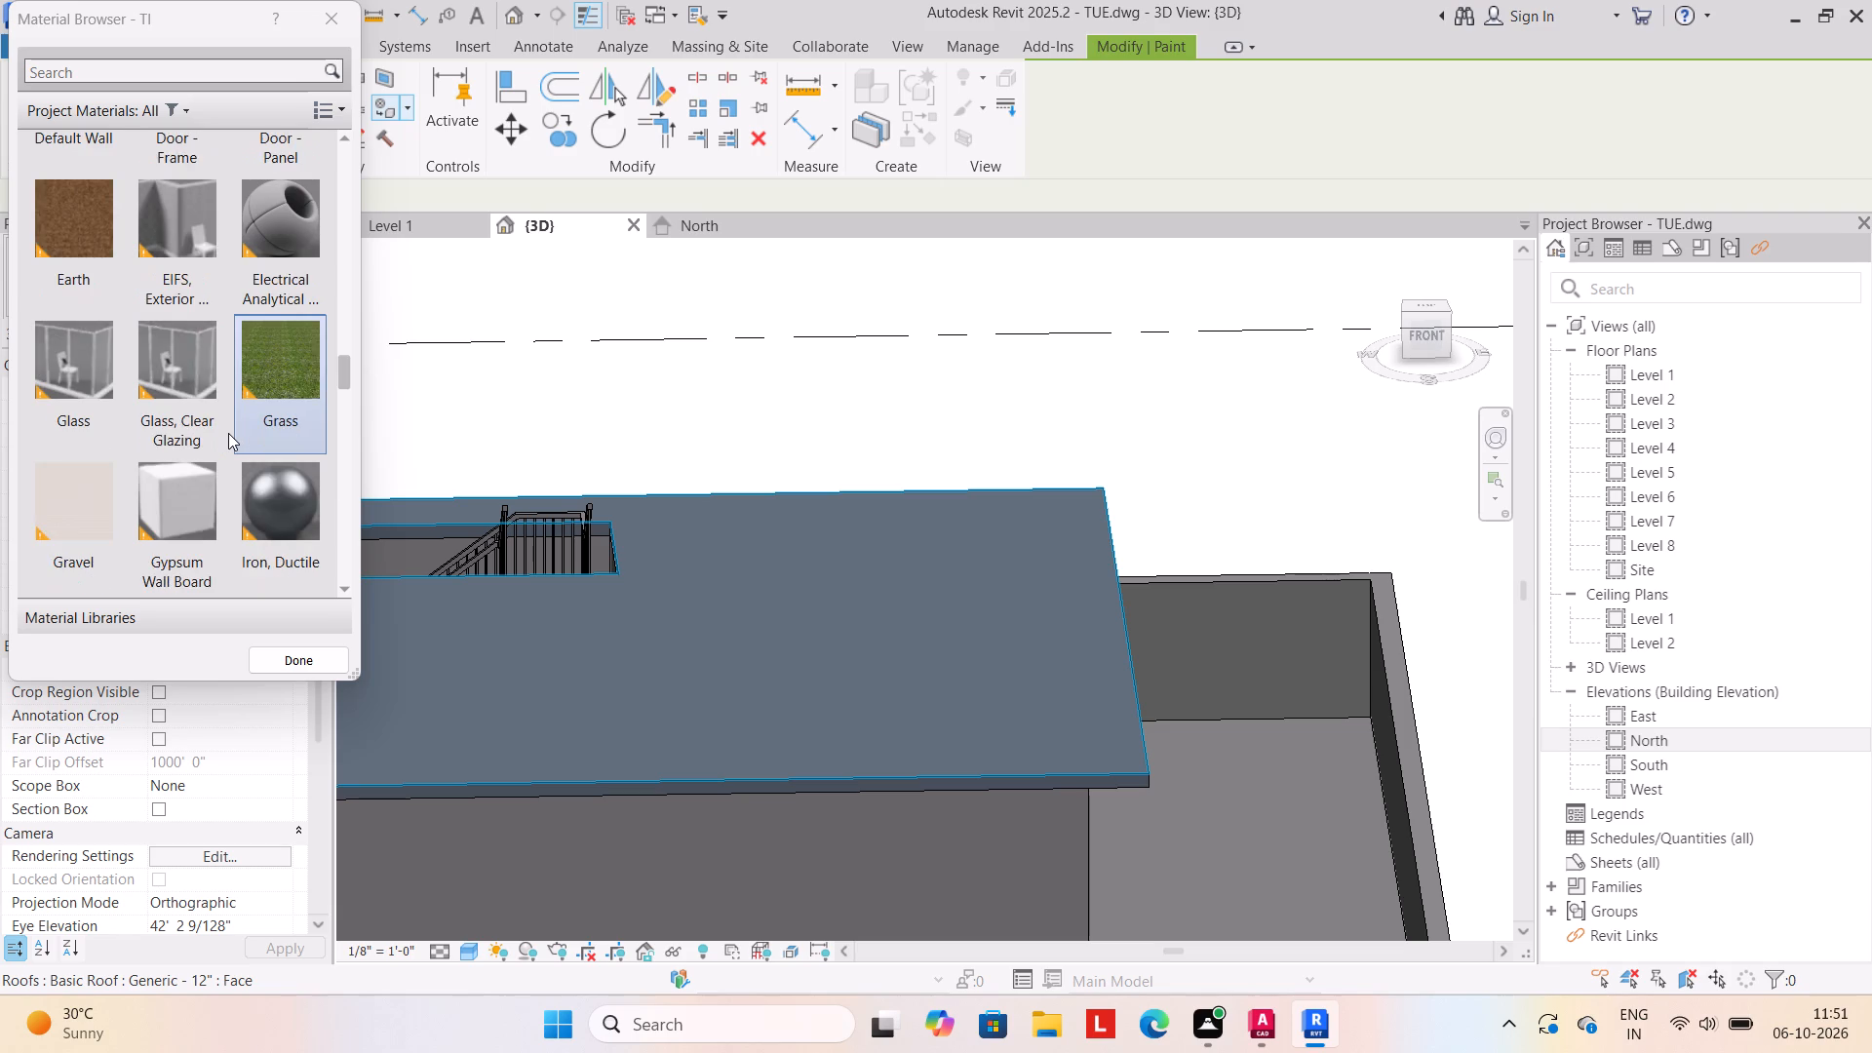
scroll(228, 433, "up", 12)
scroll(228, 435, "down", 3)
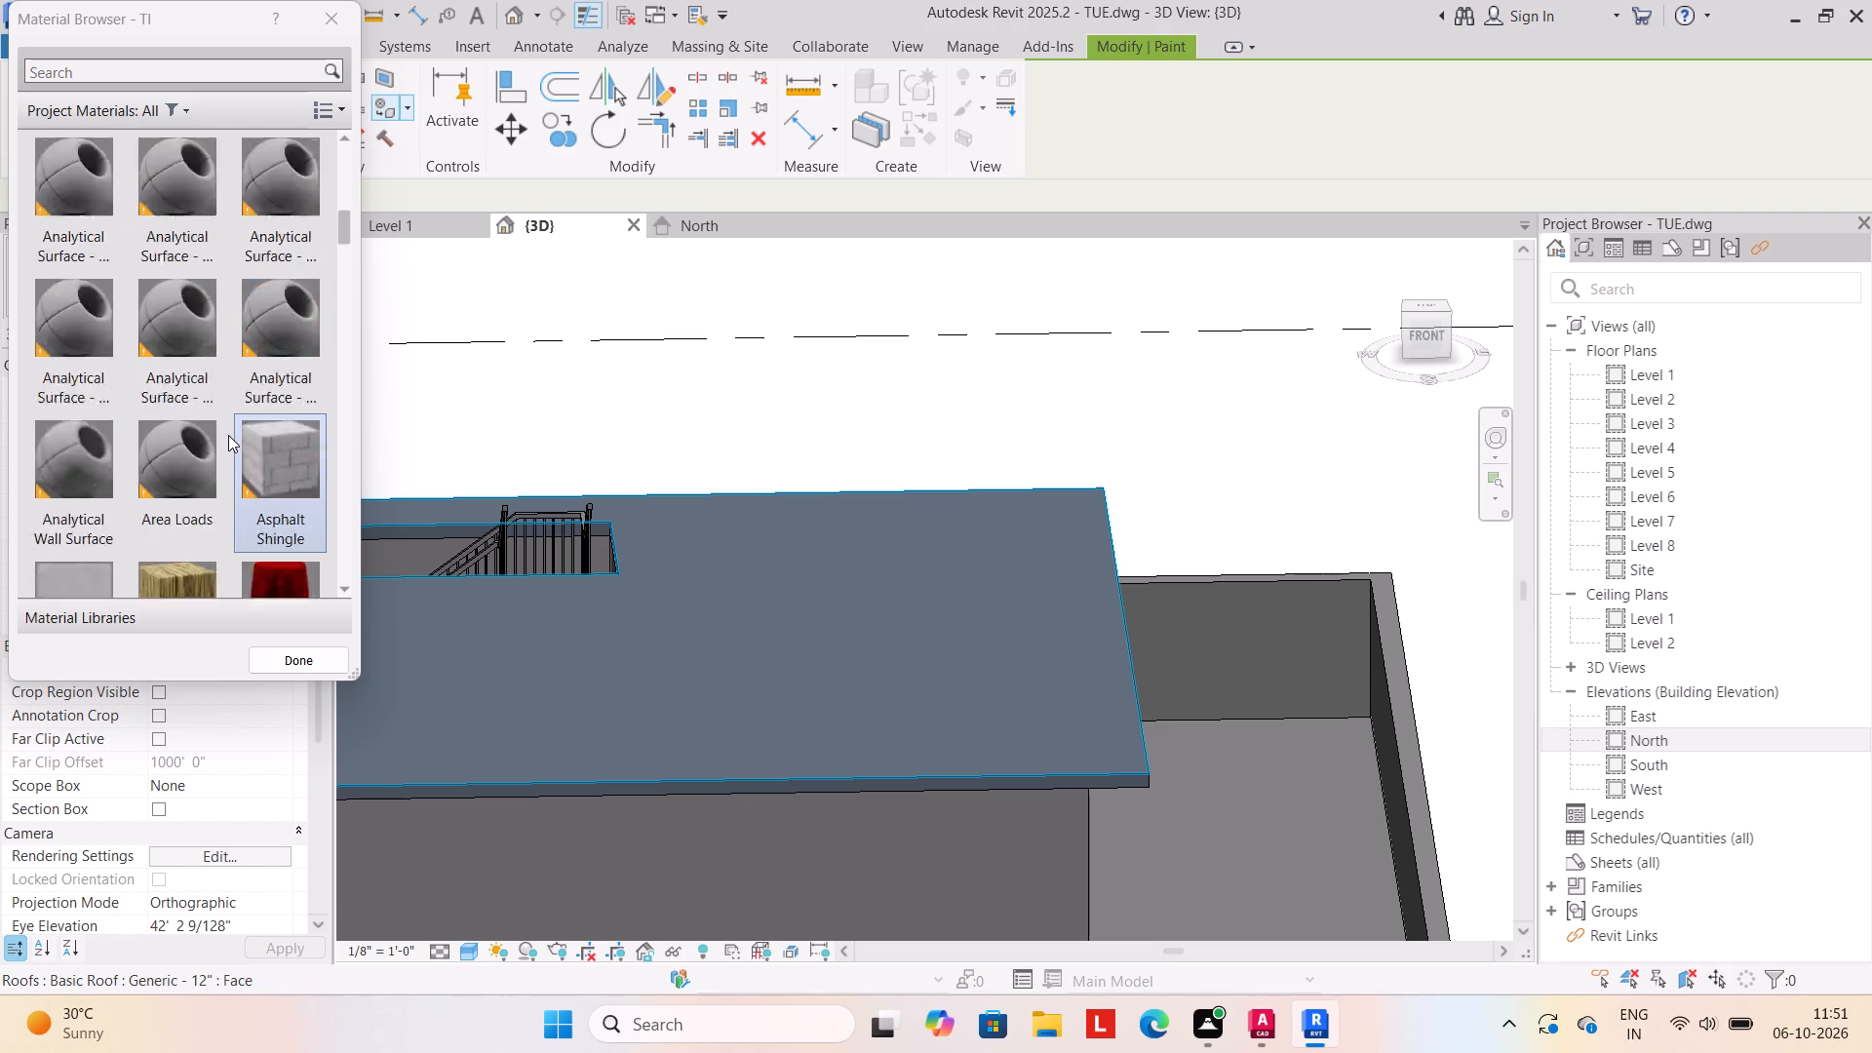
scroll(228, 435, "down", 9)
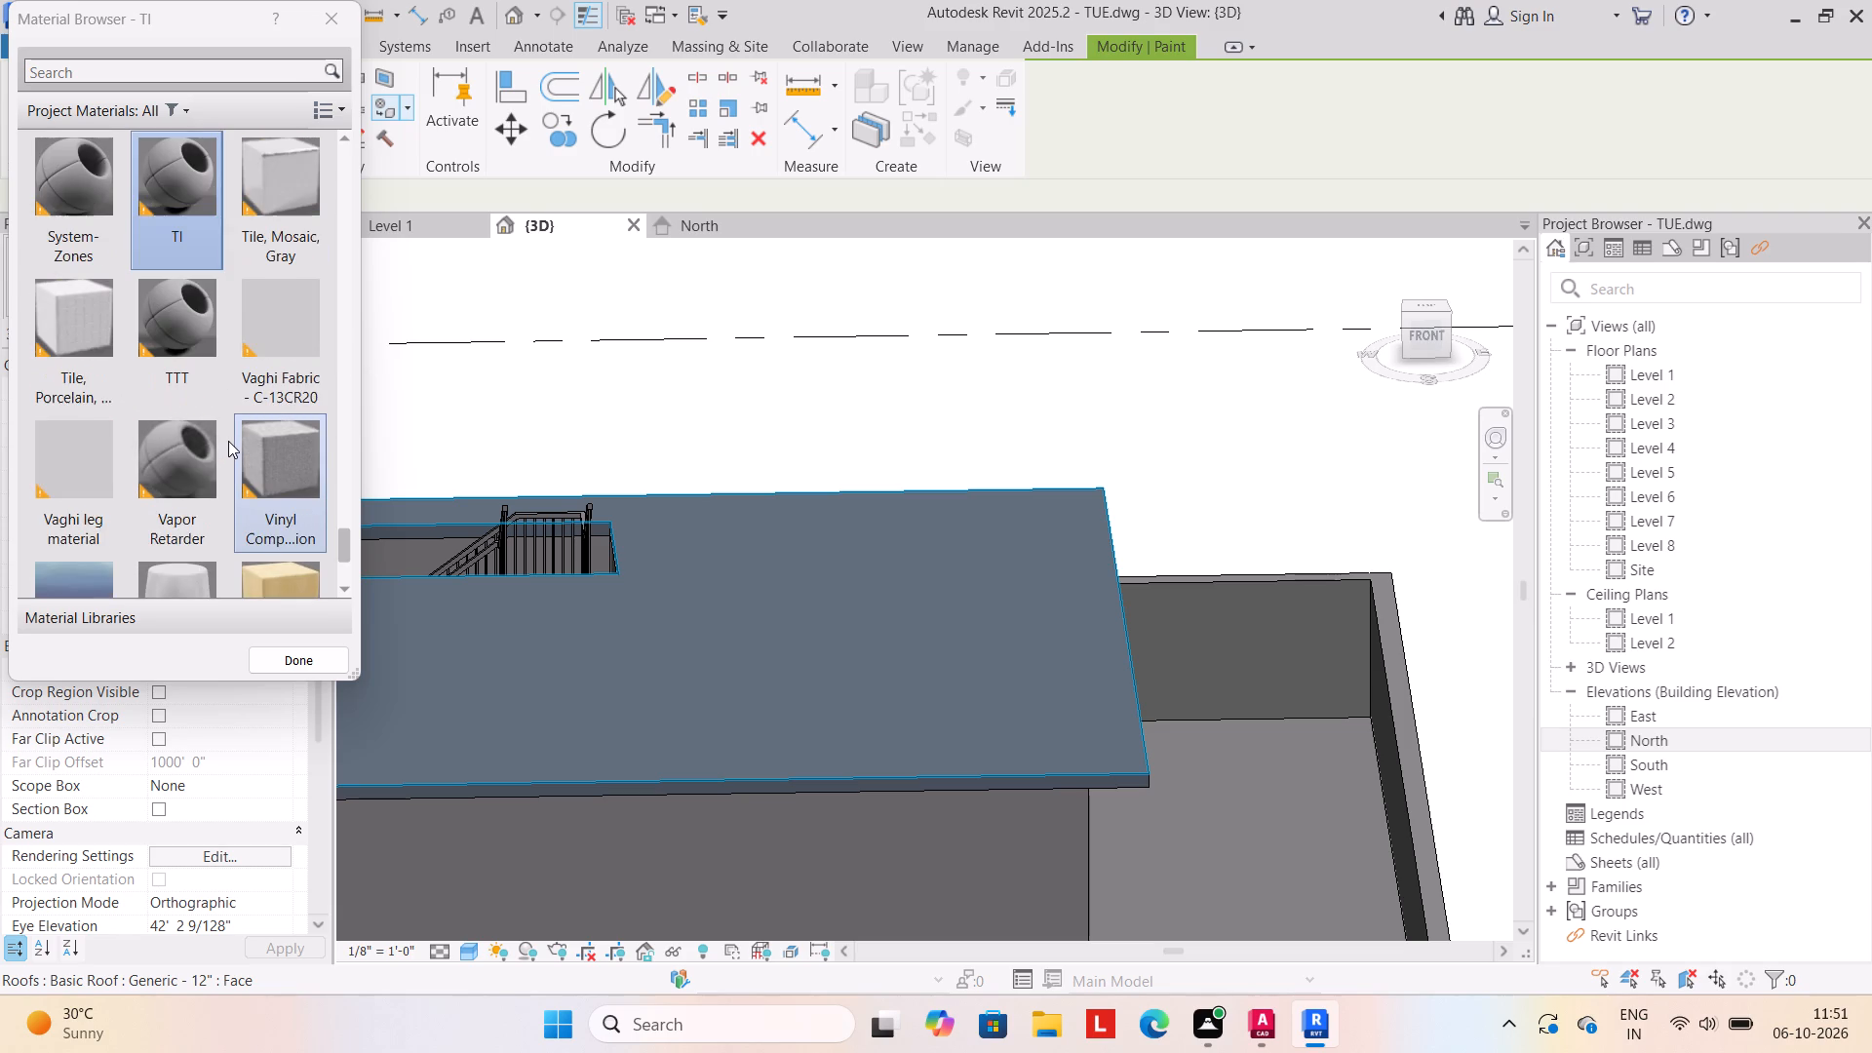
scroll(228, 441, "down", 1)
scroll(231, 442, "up", 1)
scroll(231, 443, "down", 1)
scroll(231, 443, "up", 1)
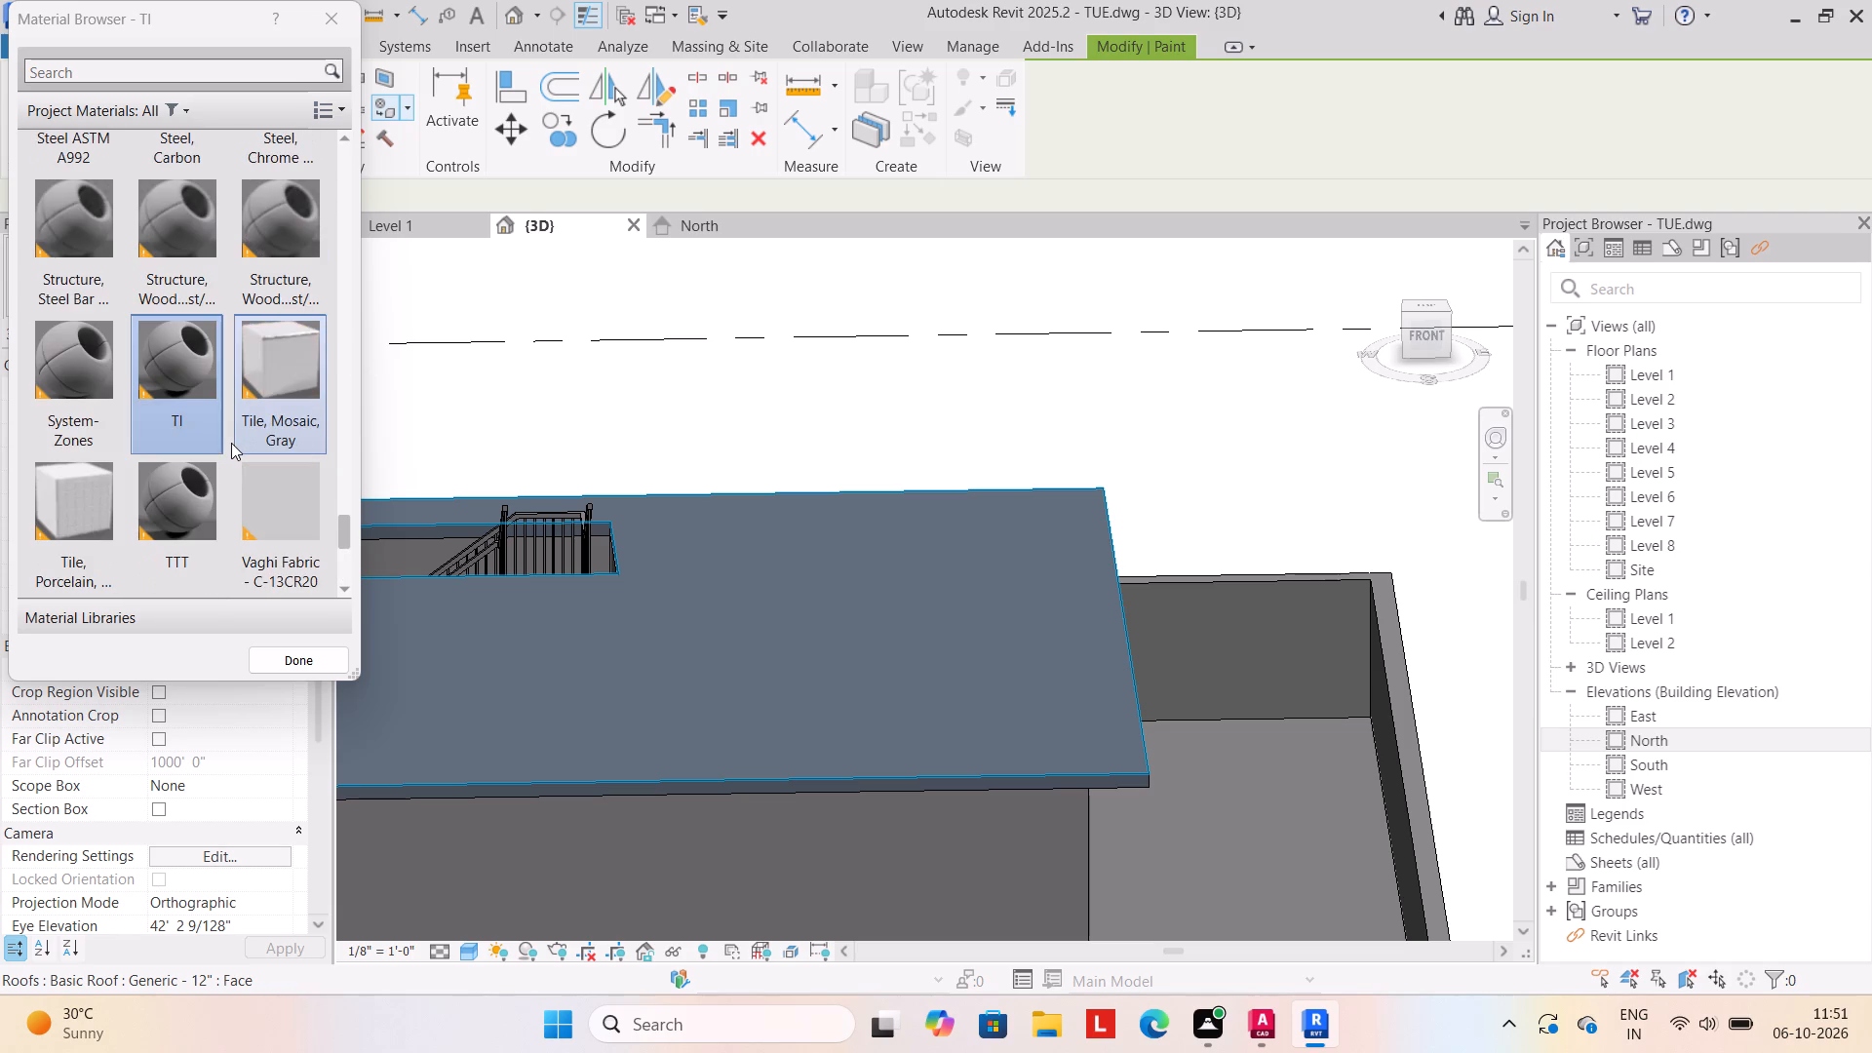
scroll(231, 443, "up", 3)
scroll(231, 443, "down", 4)
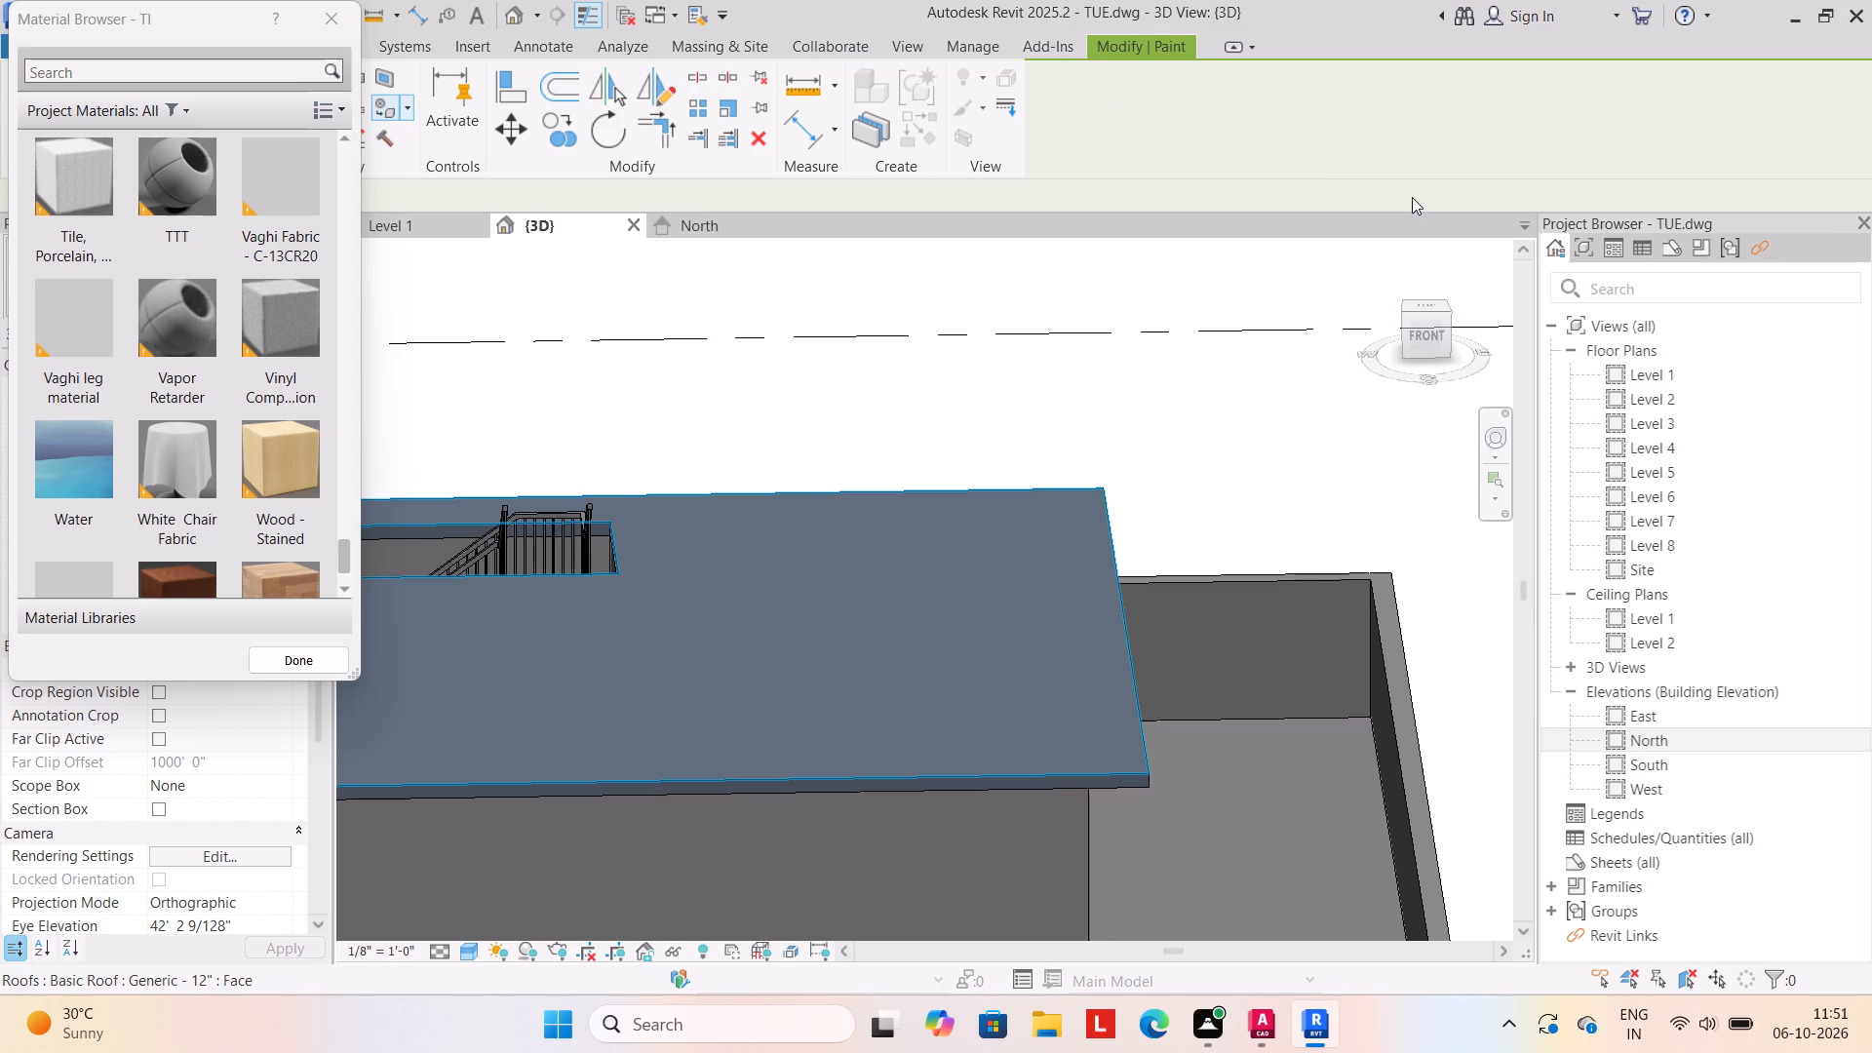
left_click(1109, 36)
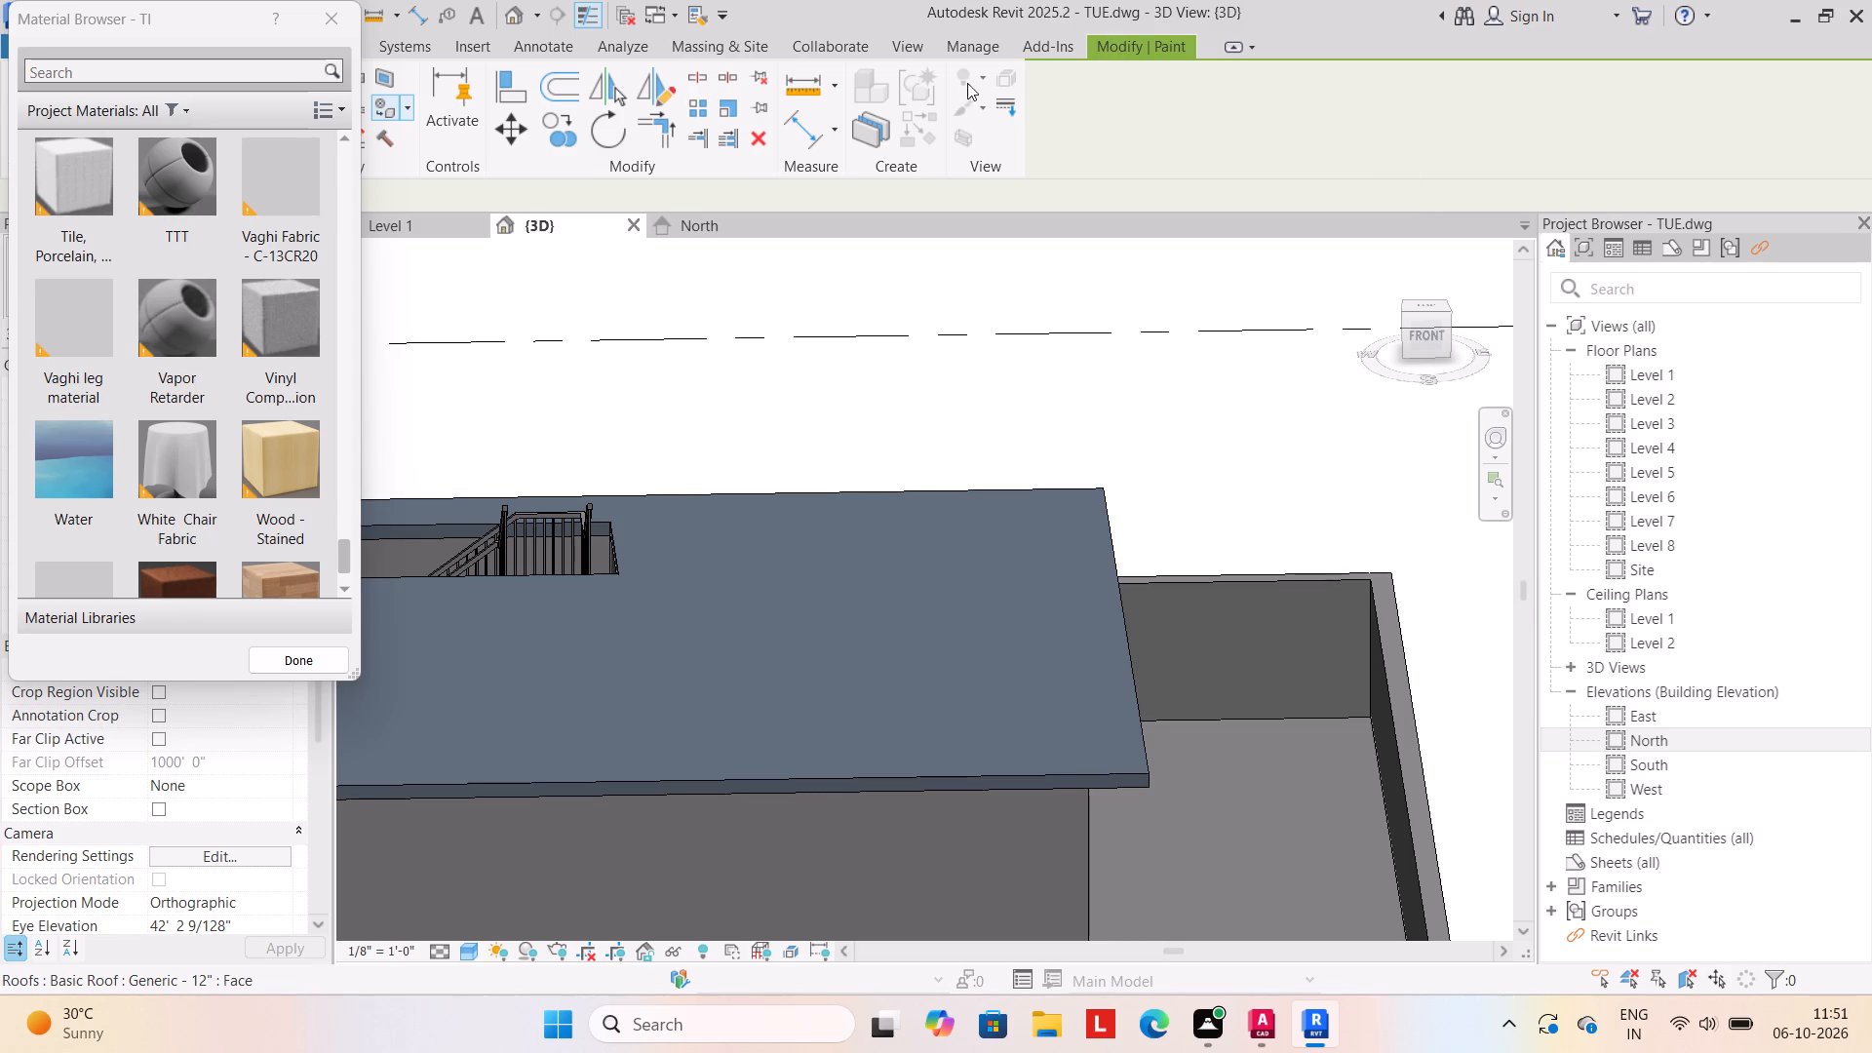
left_click(336, 8)
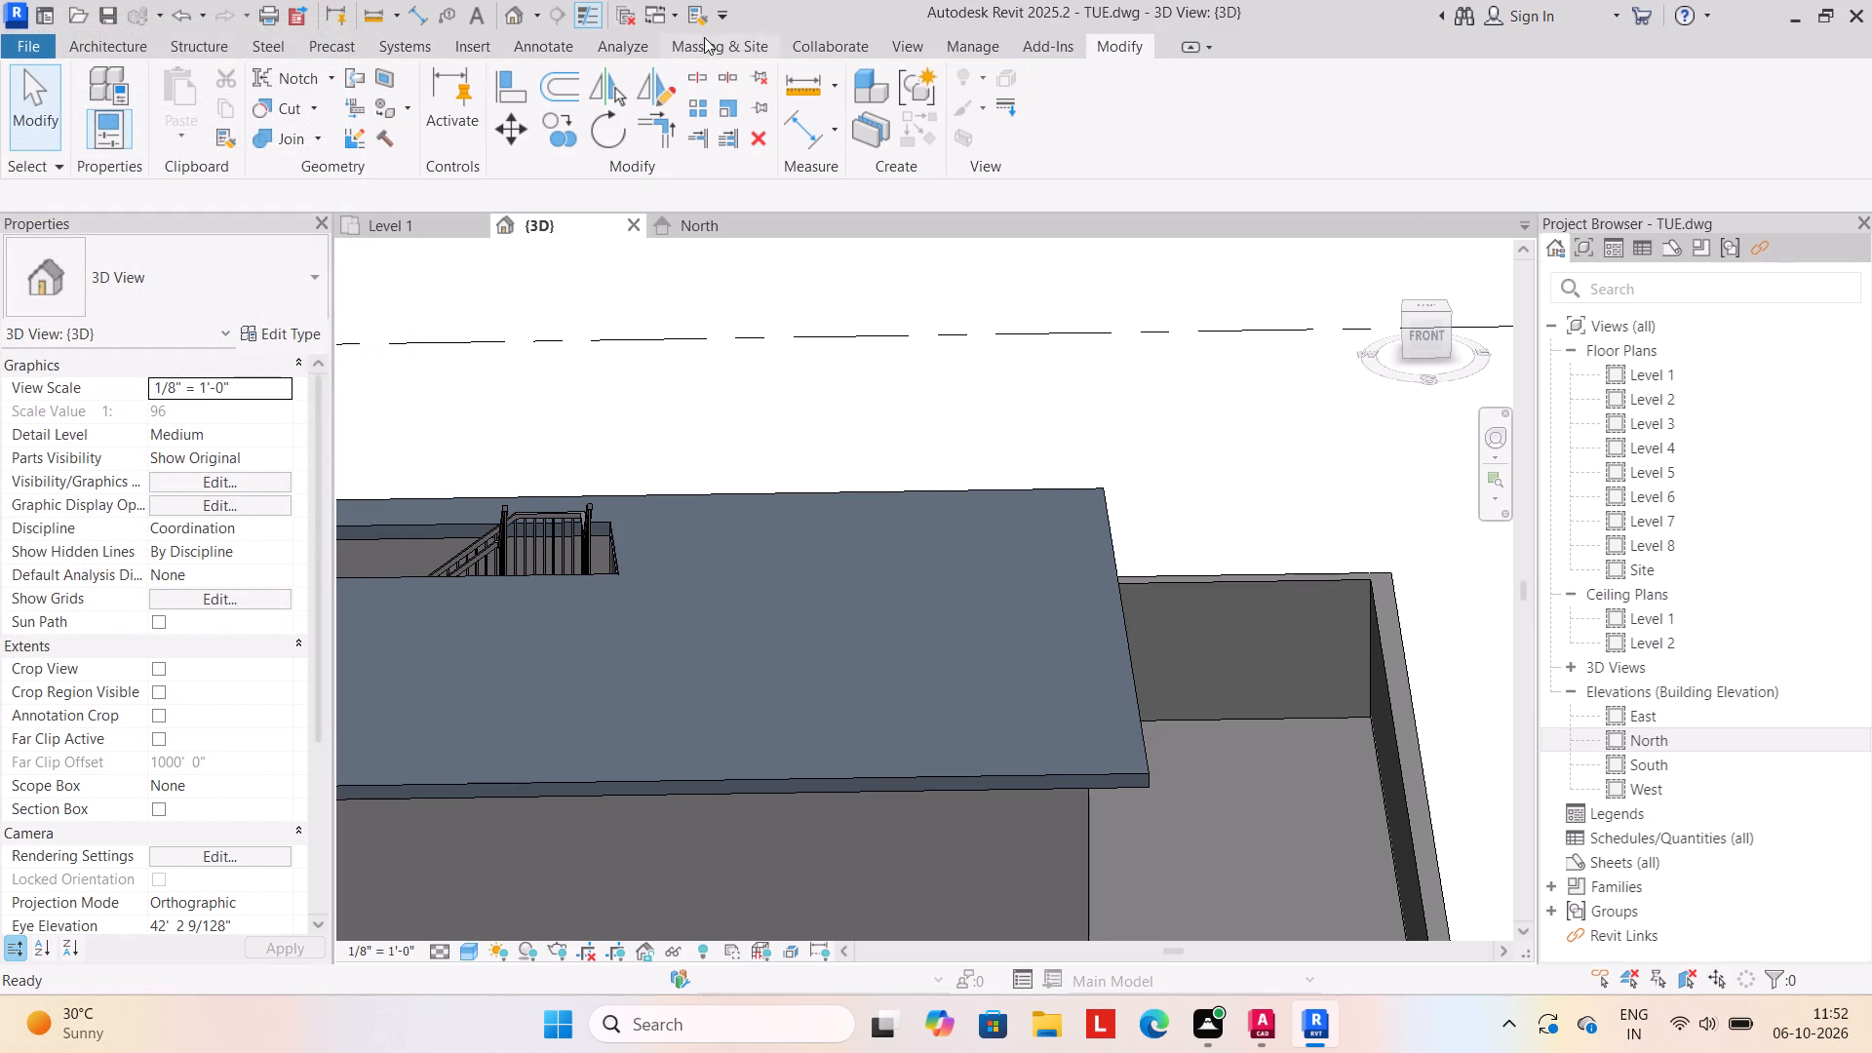
Open the Material Browser and review the TI material's graphics and identity settings along with the available project materials.
left_click(959, 42)
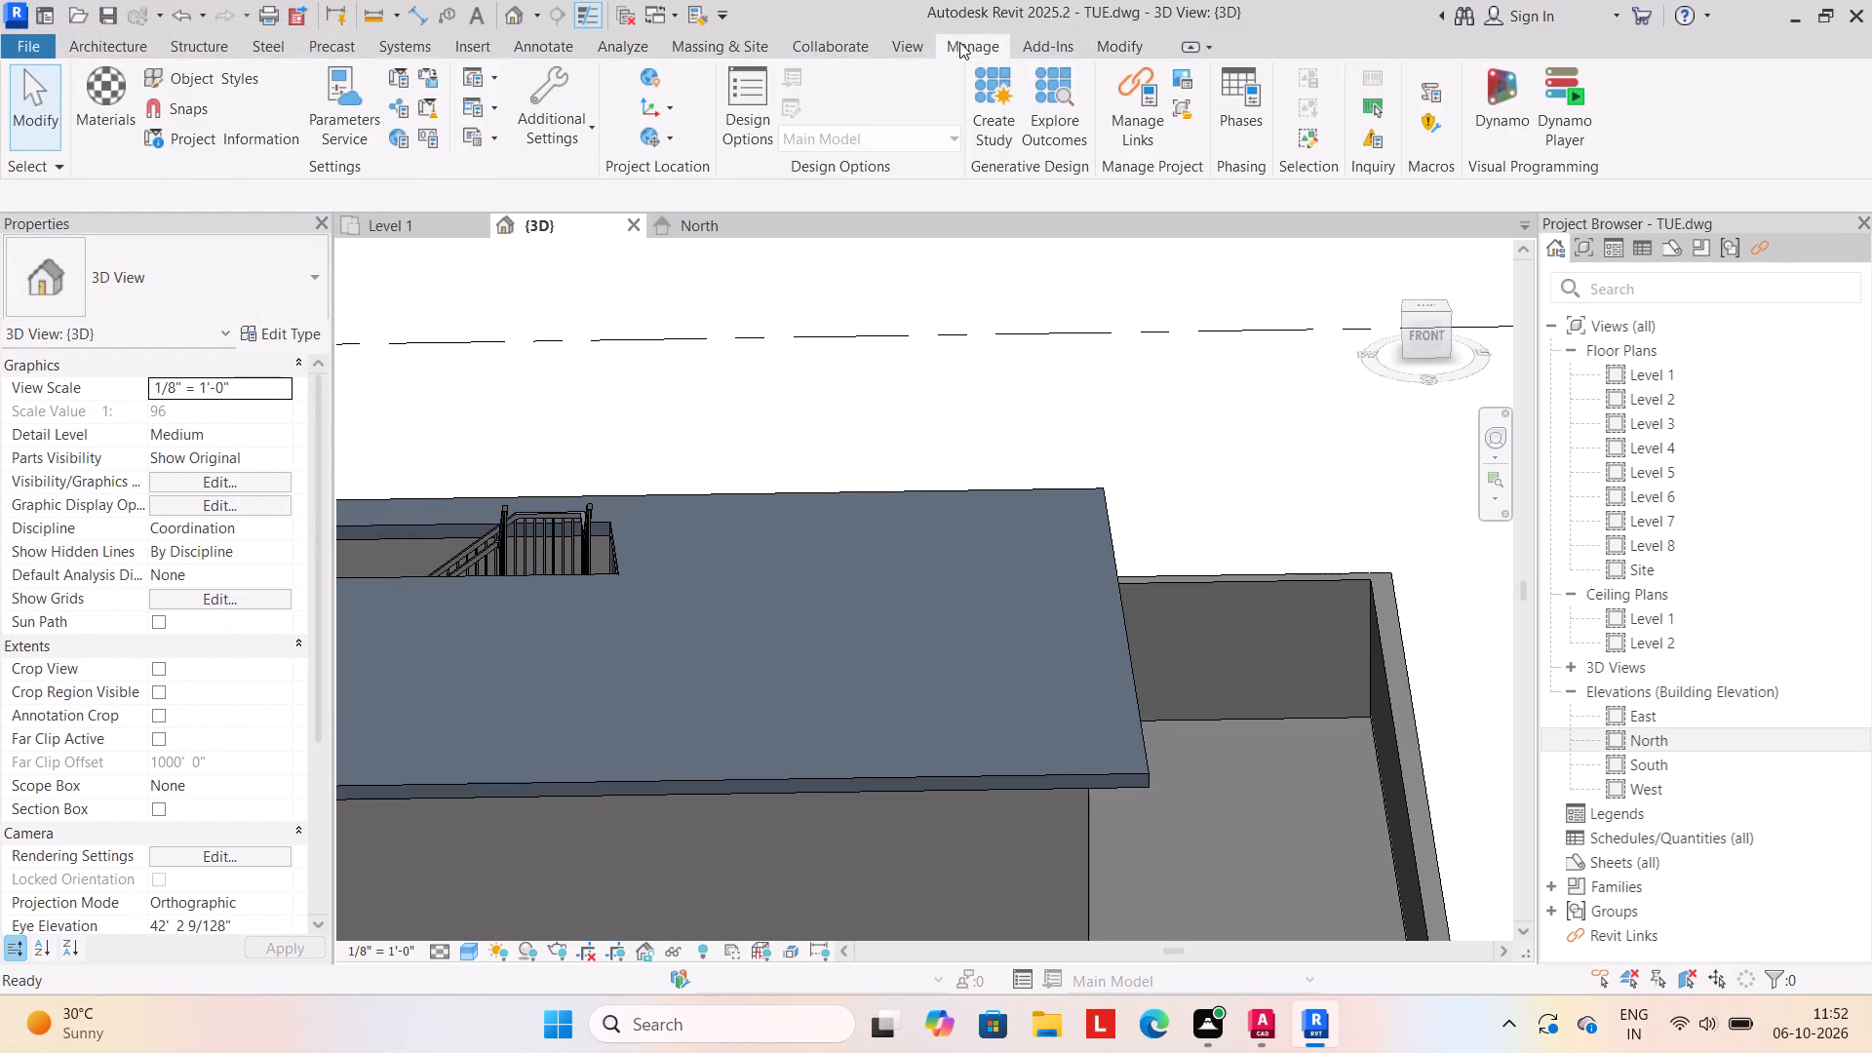
left_click(98, 91)
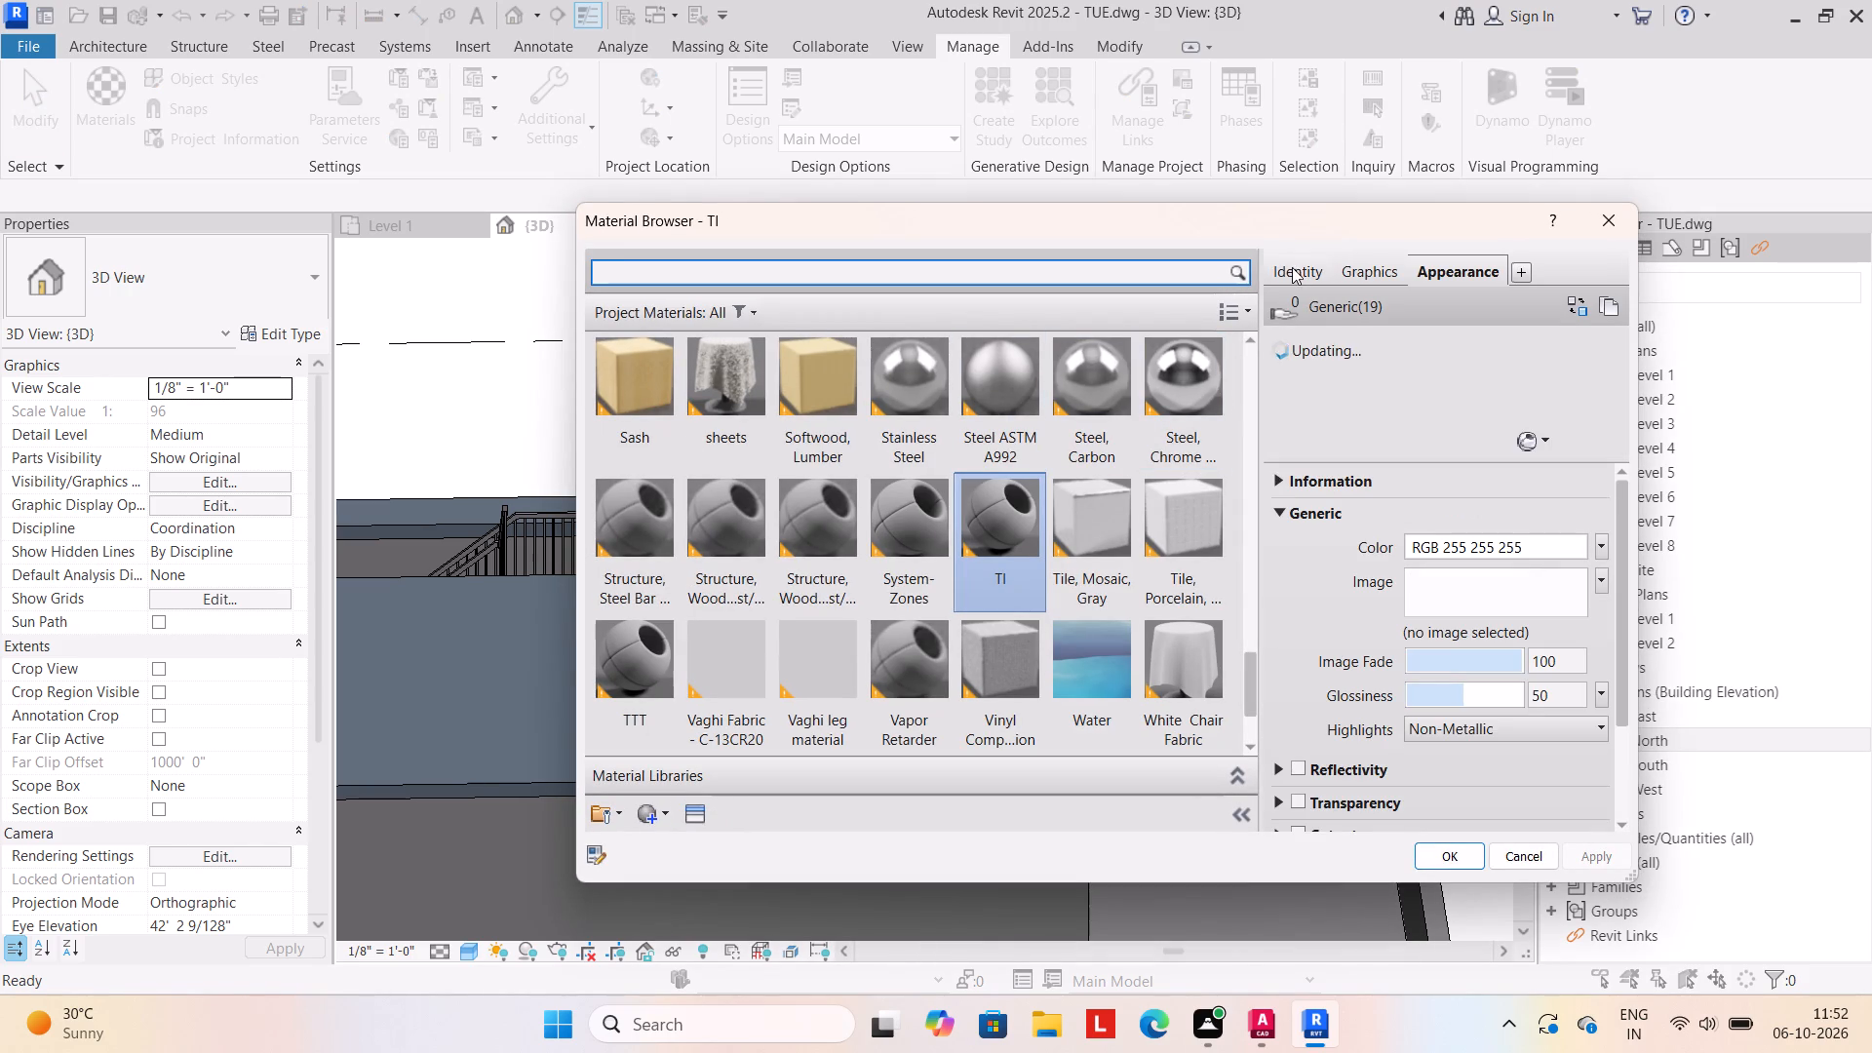
left_click(1375, 264)
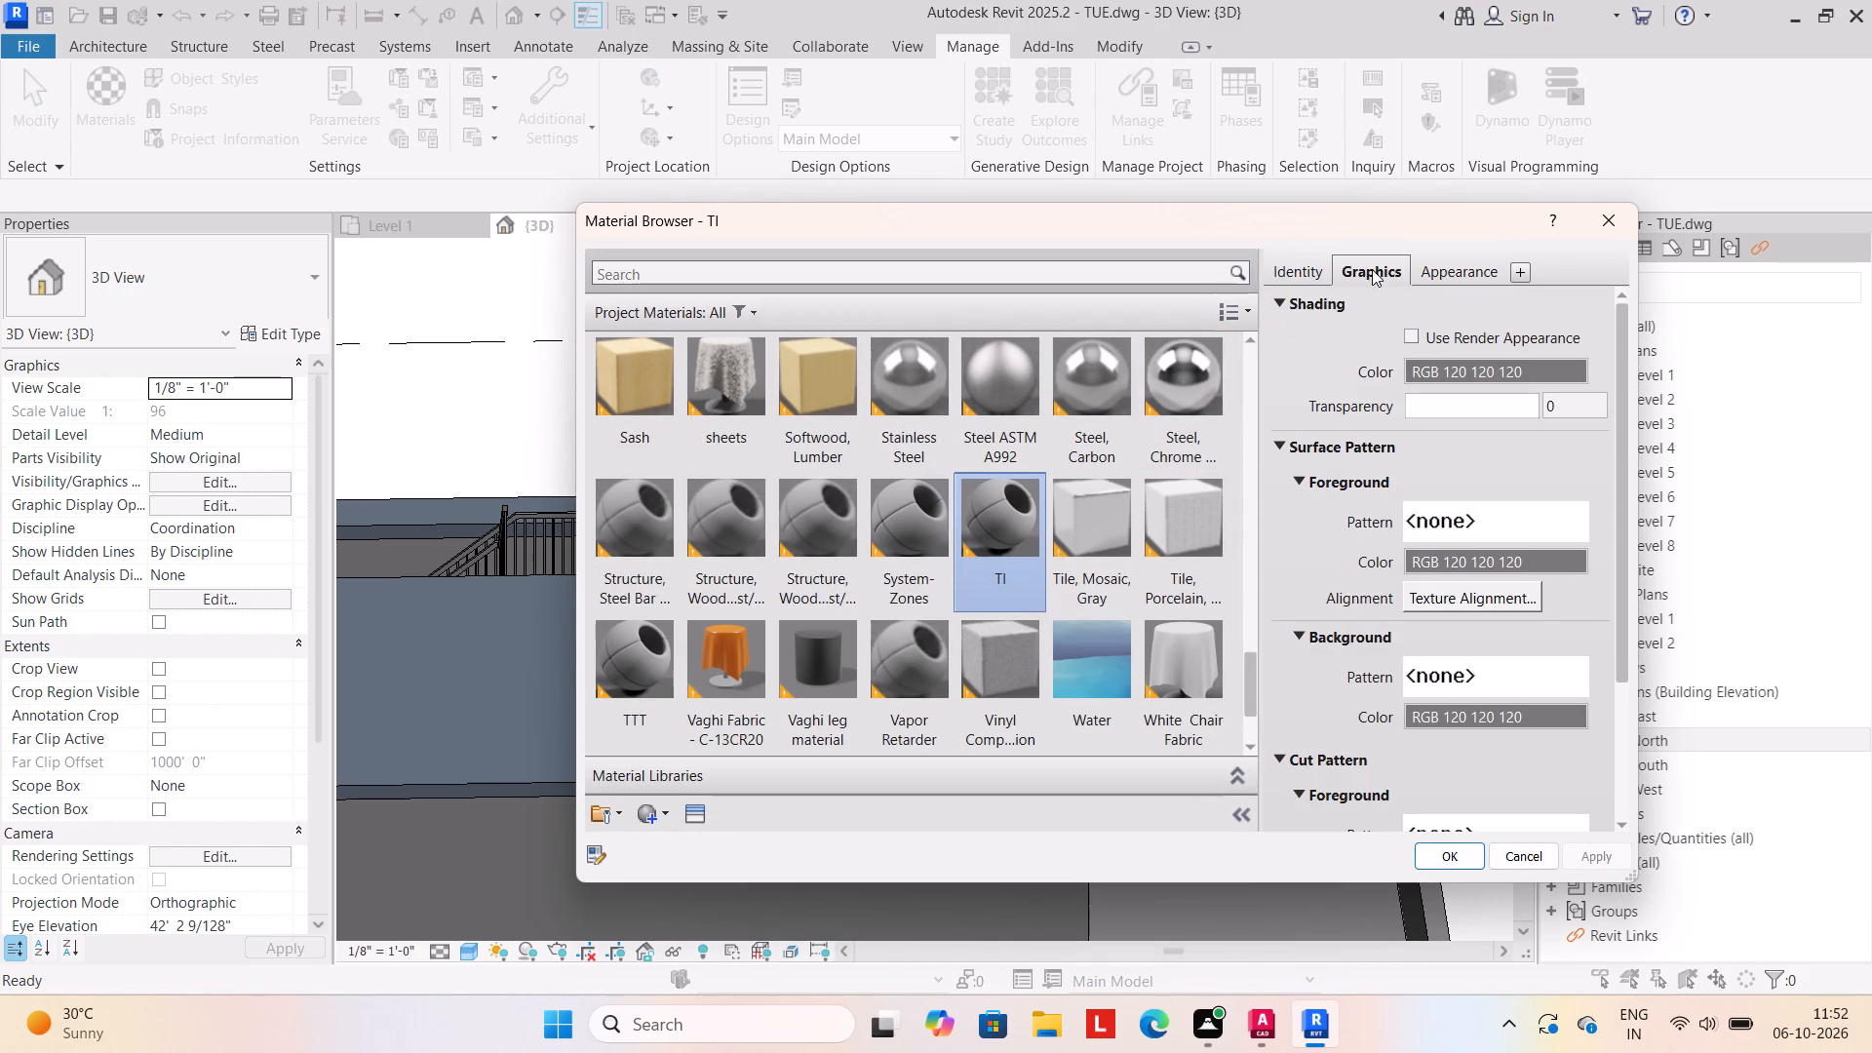
scroll(896, 531, "down", 8)
scroll(894, 535, "up", 4)
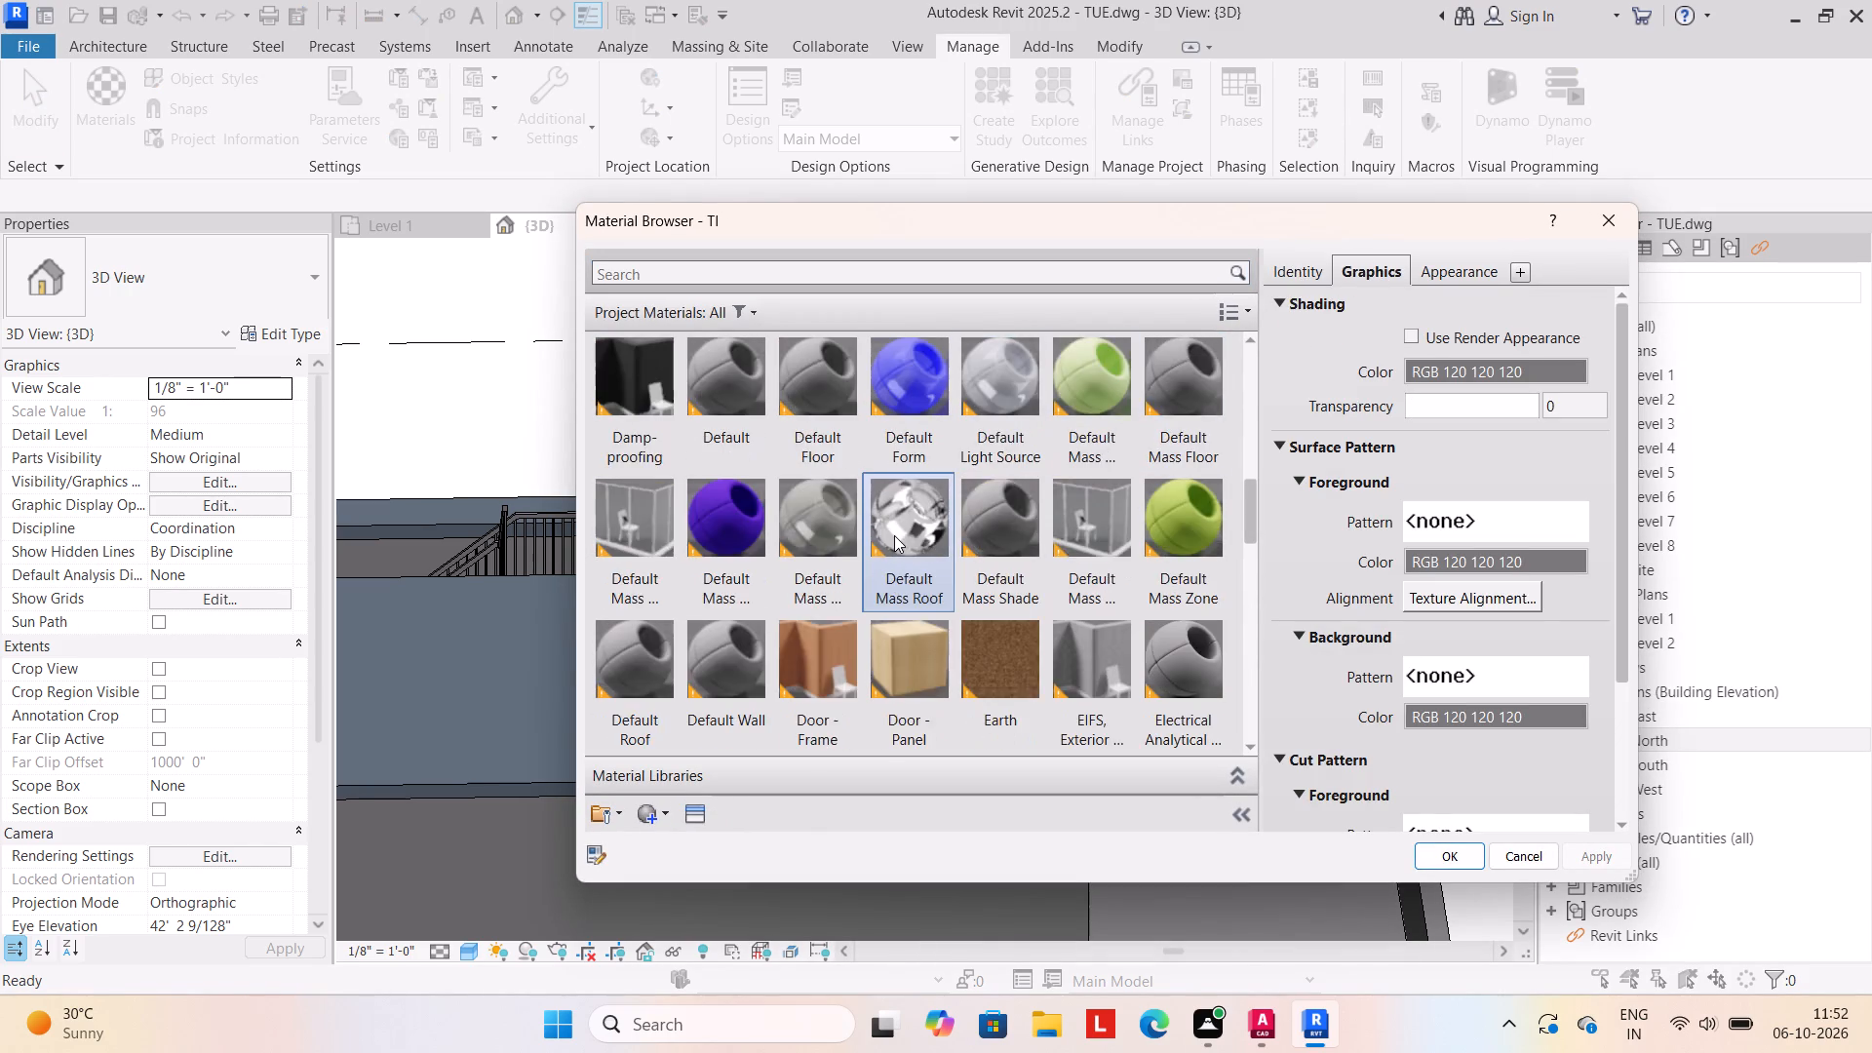
scroll(894, 535, "up", 13)
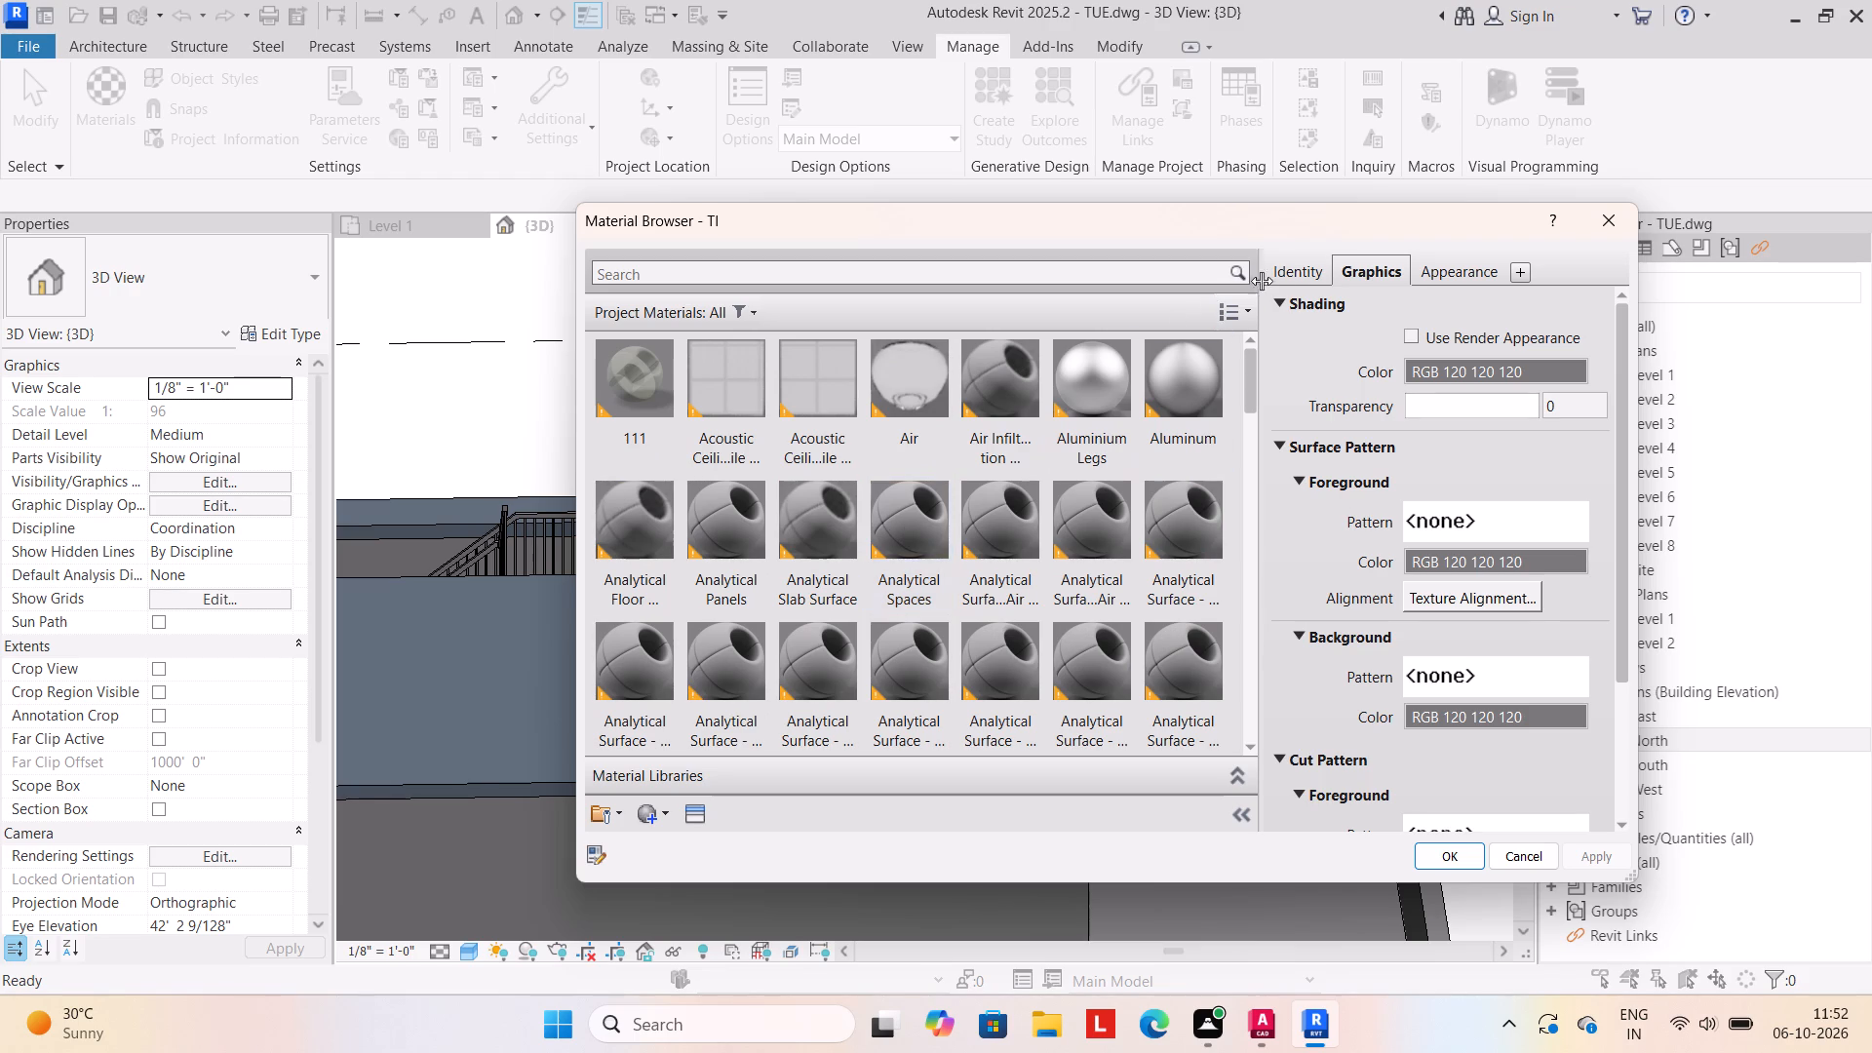
left_click(1292, 260)
left_click(1374, 270)
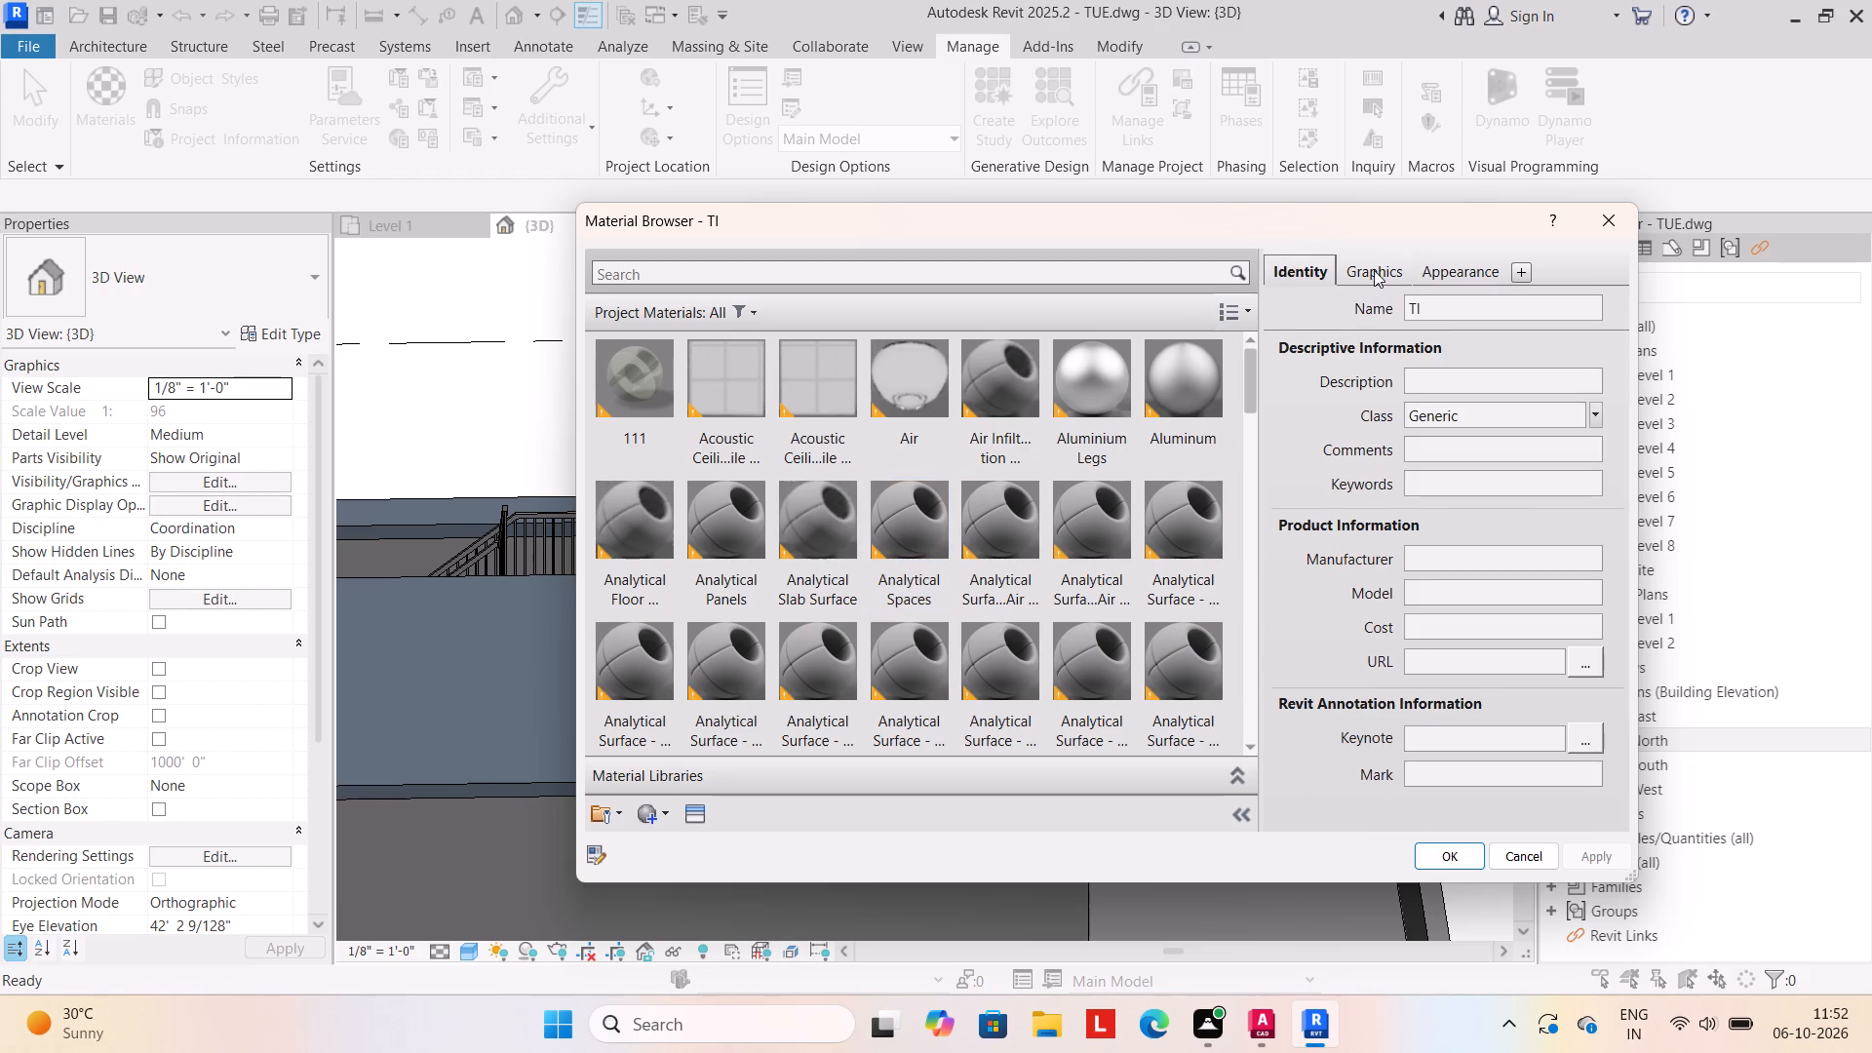
scroll(1268, 558, "down", 4)
scroll(993, 664, "down", 4)
Open the Asset Browser and search its libraries for TILE.
left_click(688, 821)
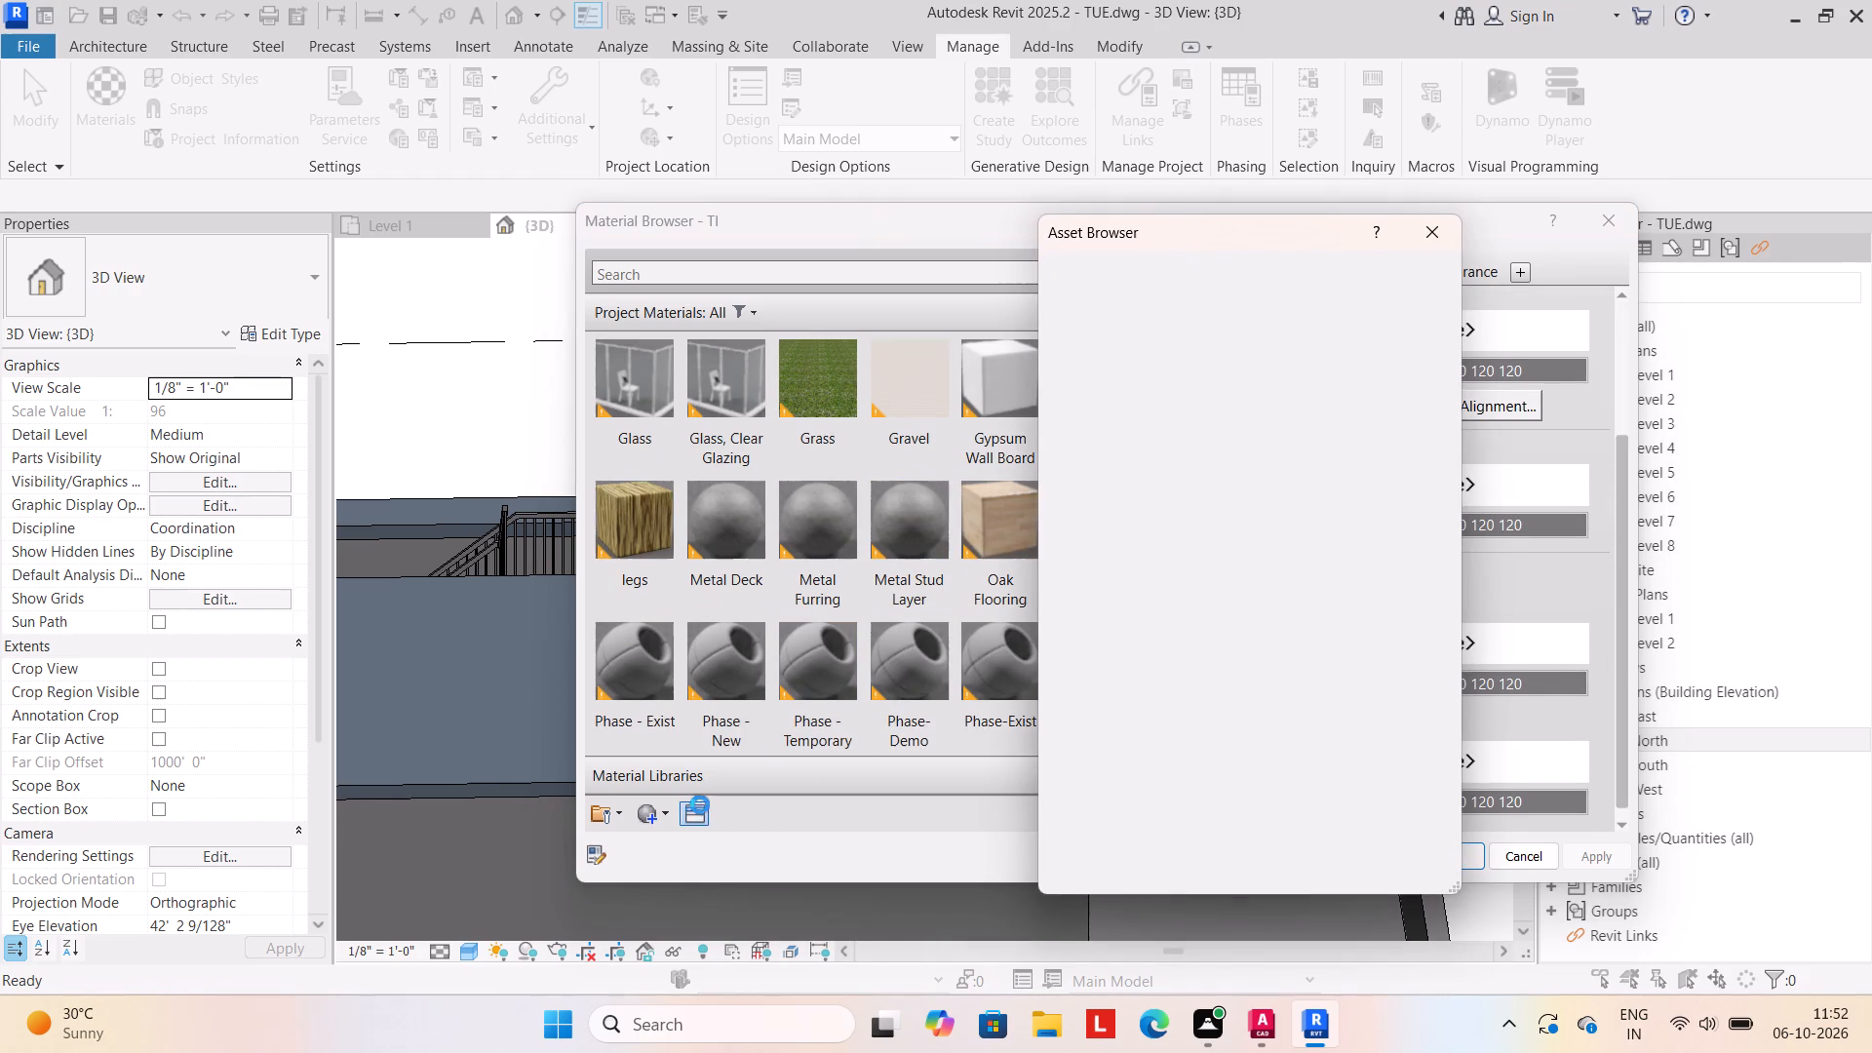
scroll(1354, 531, "down", 2)
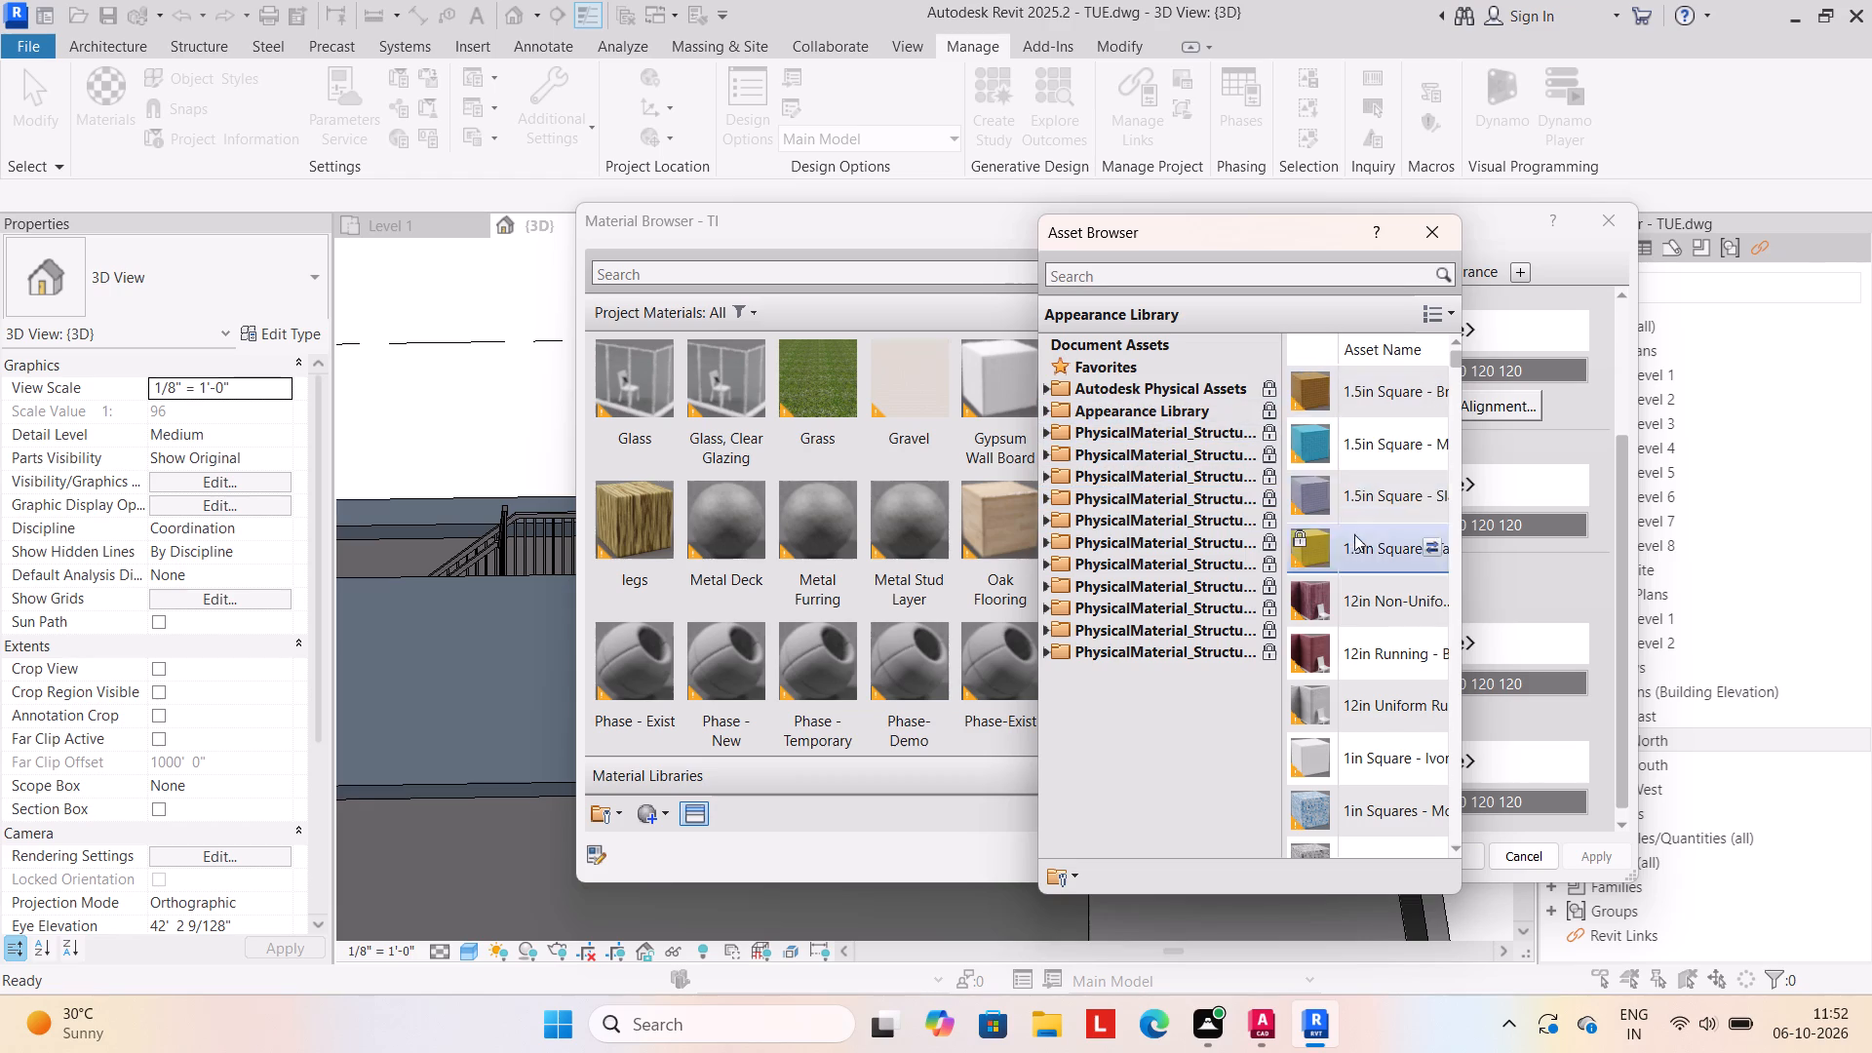
scroll(1354, 534, "down", 11)
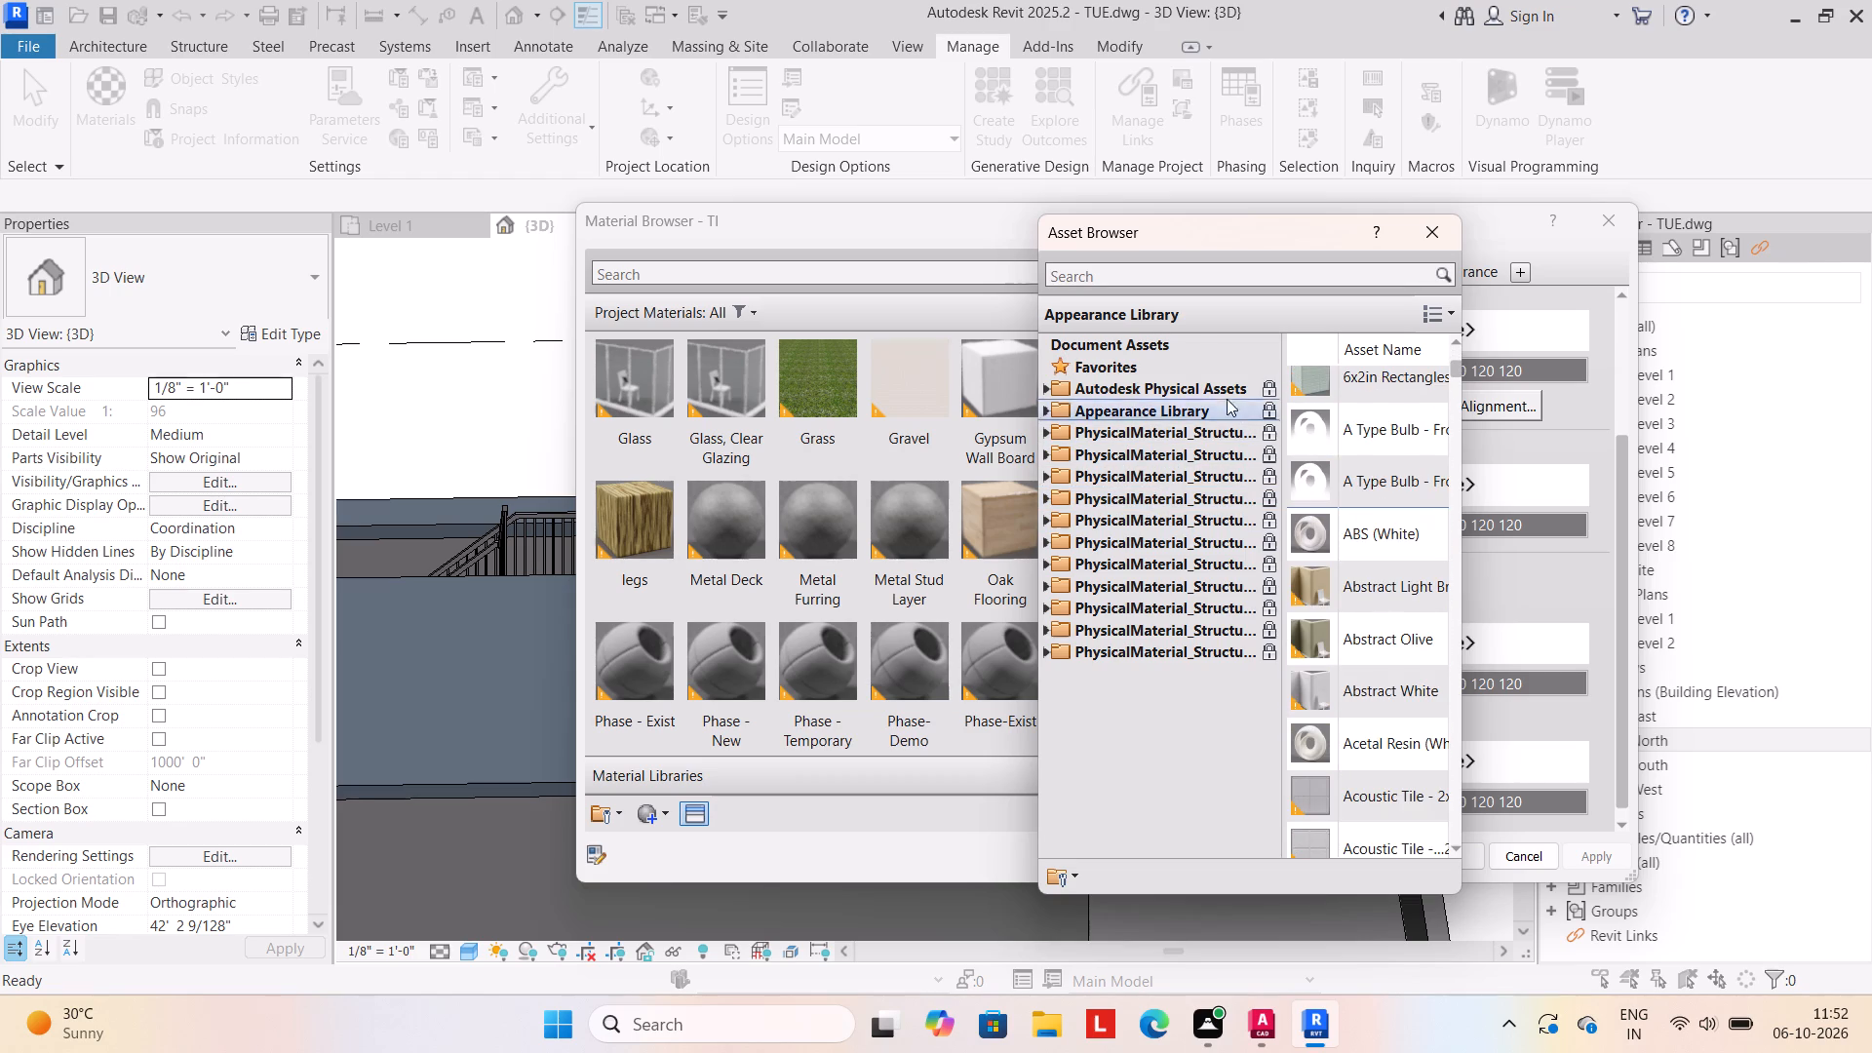
left_click(1176, 270)
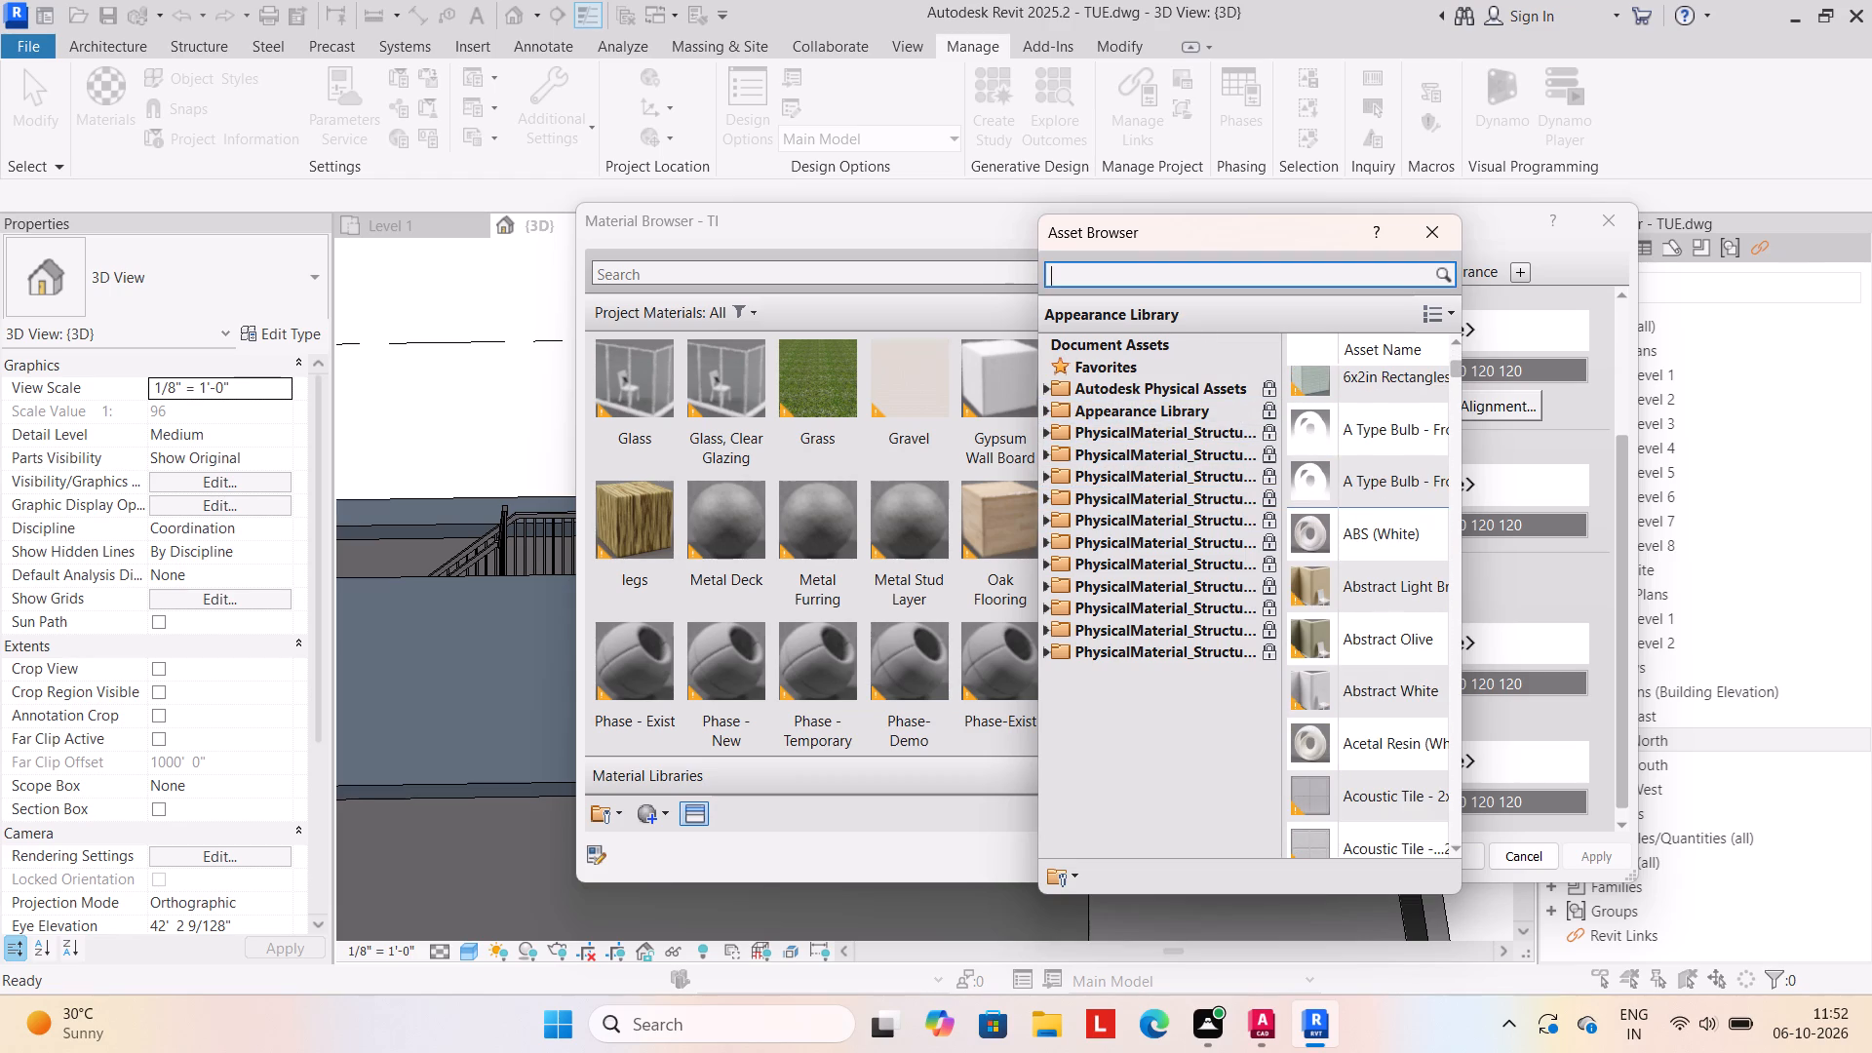
key("t")
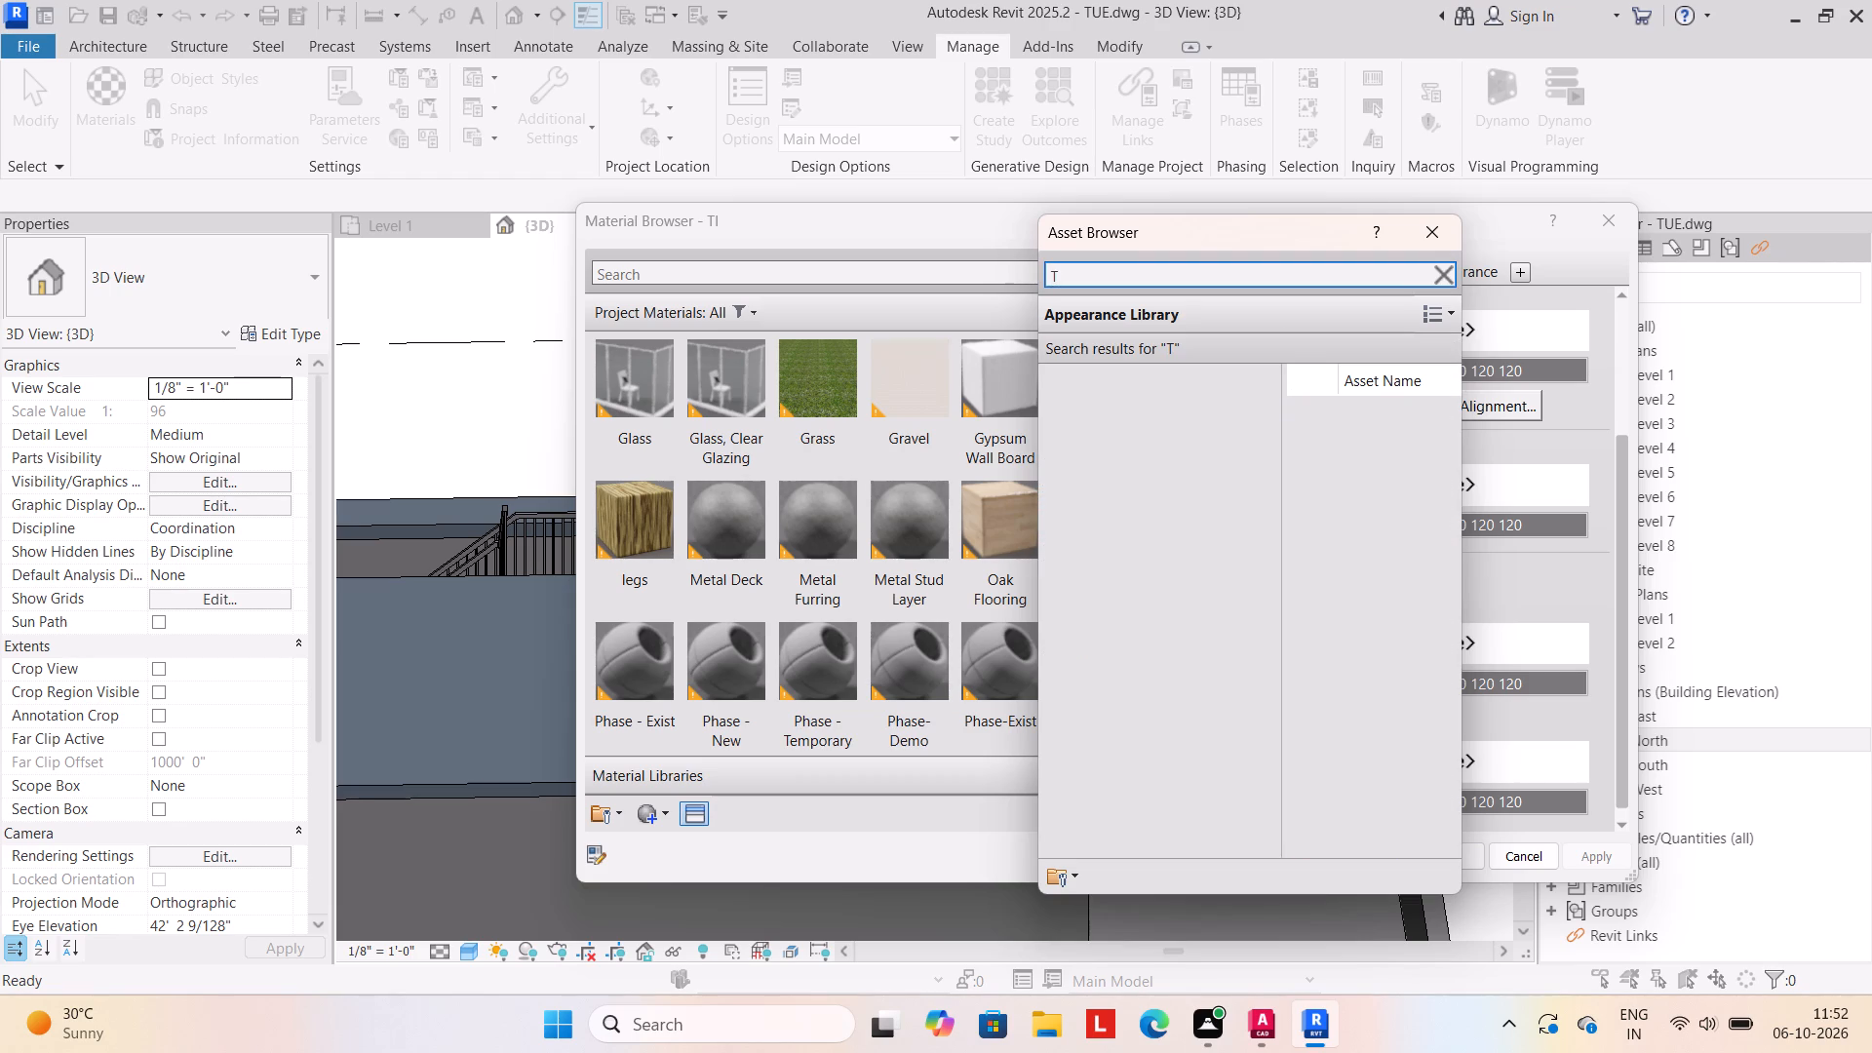
key("i")
key("l")
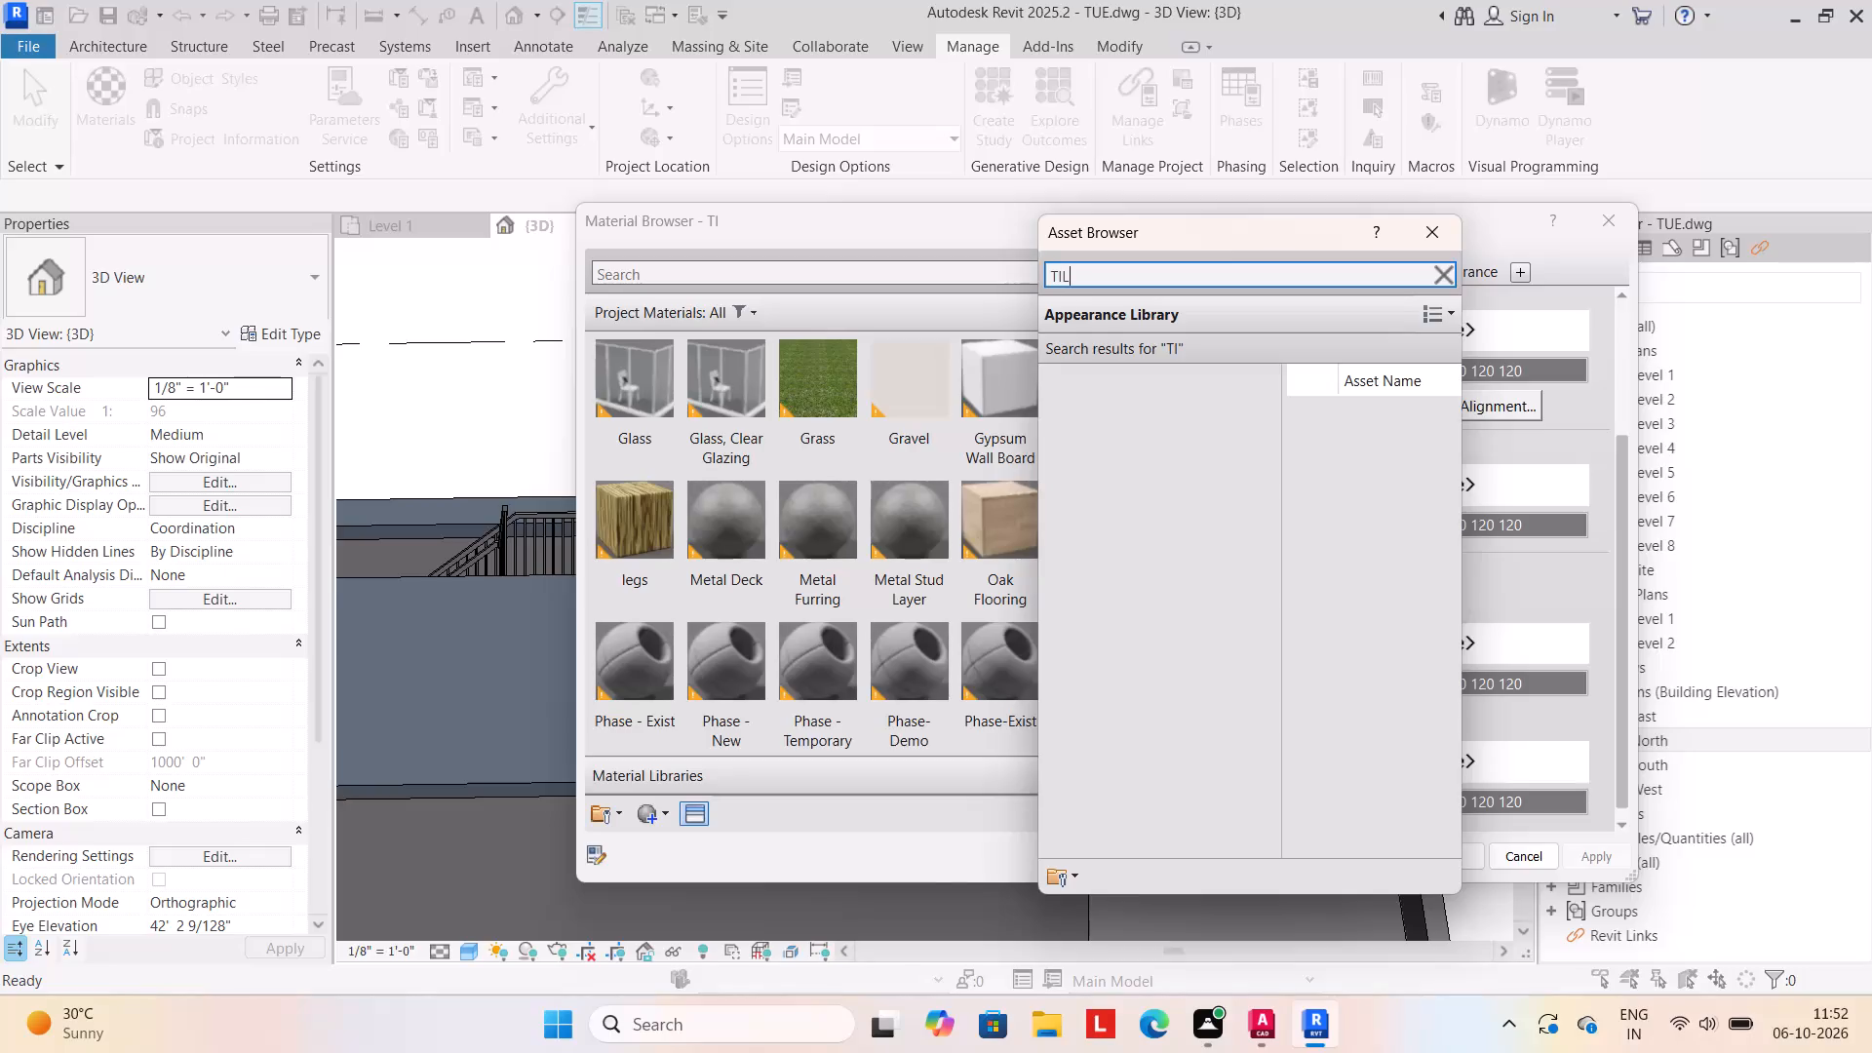
key("e")
key("Return")
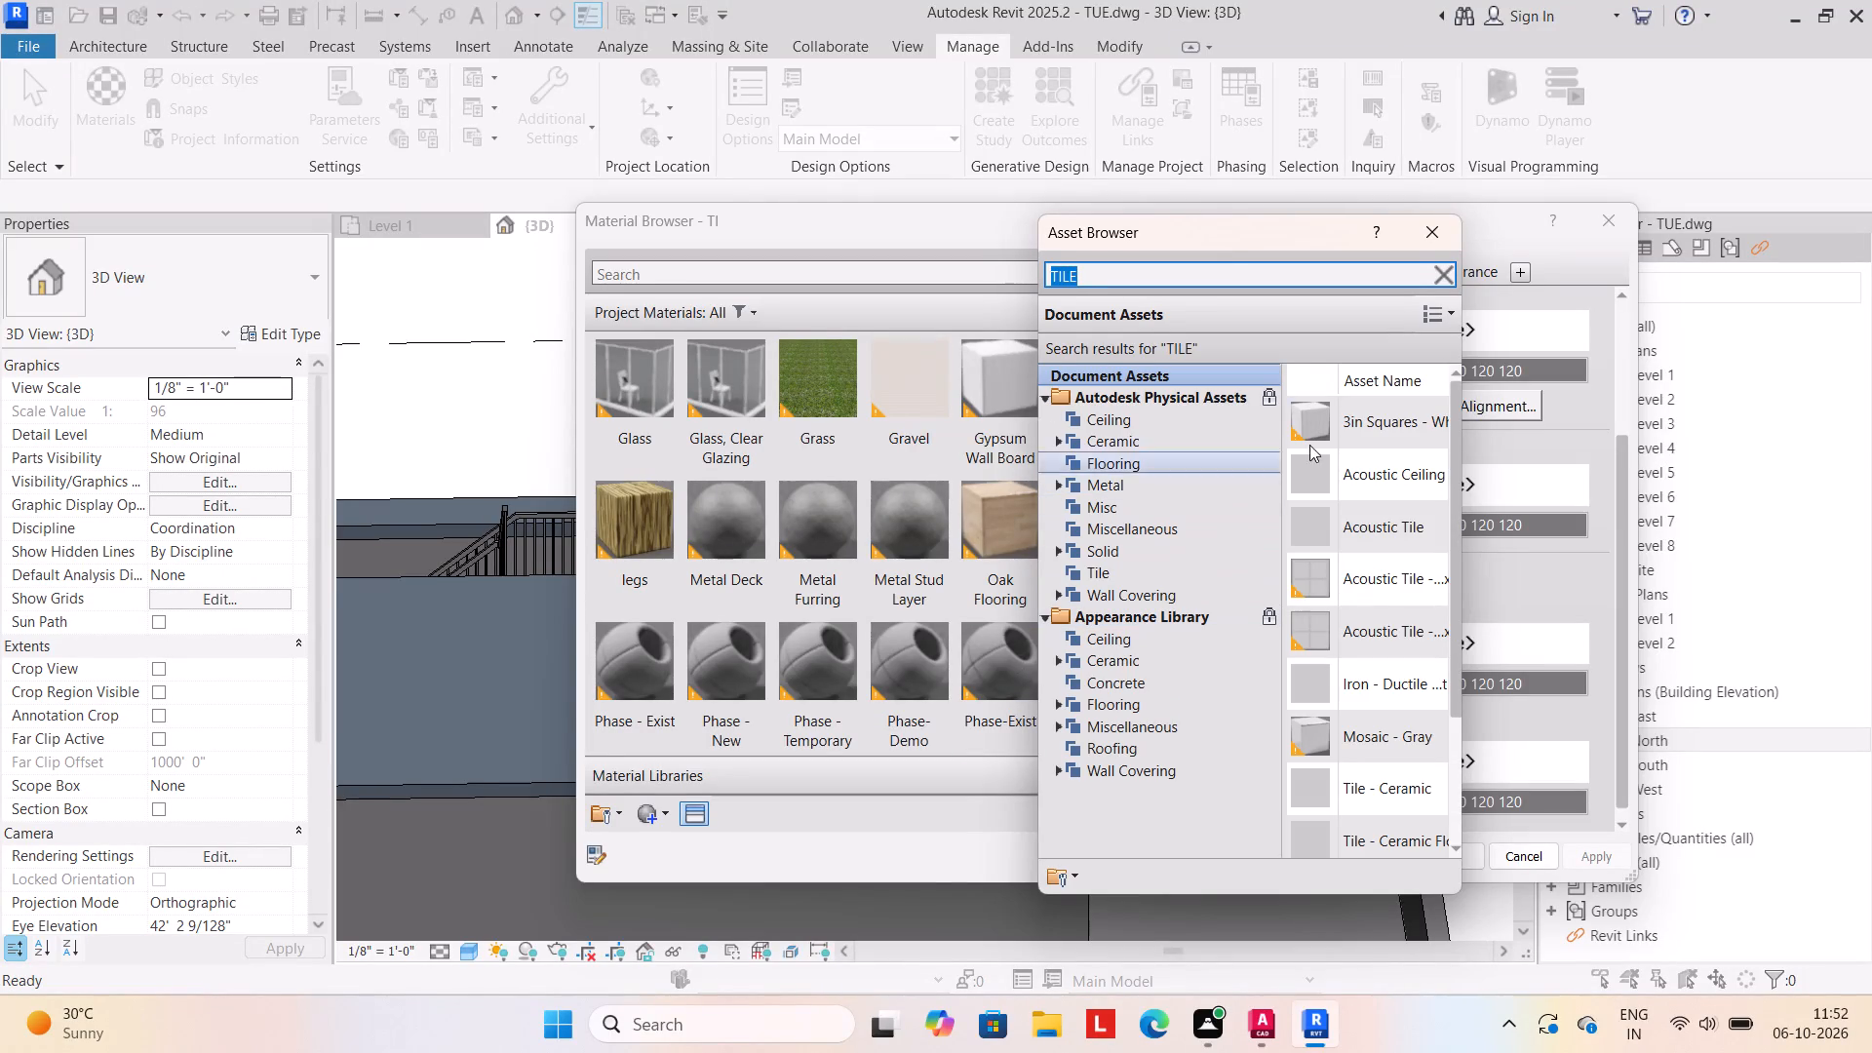
Examine the tile assets in the Tile category of the Autodesk Physical Assets.
left_click(1138, 577)
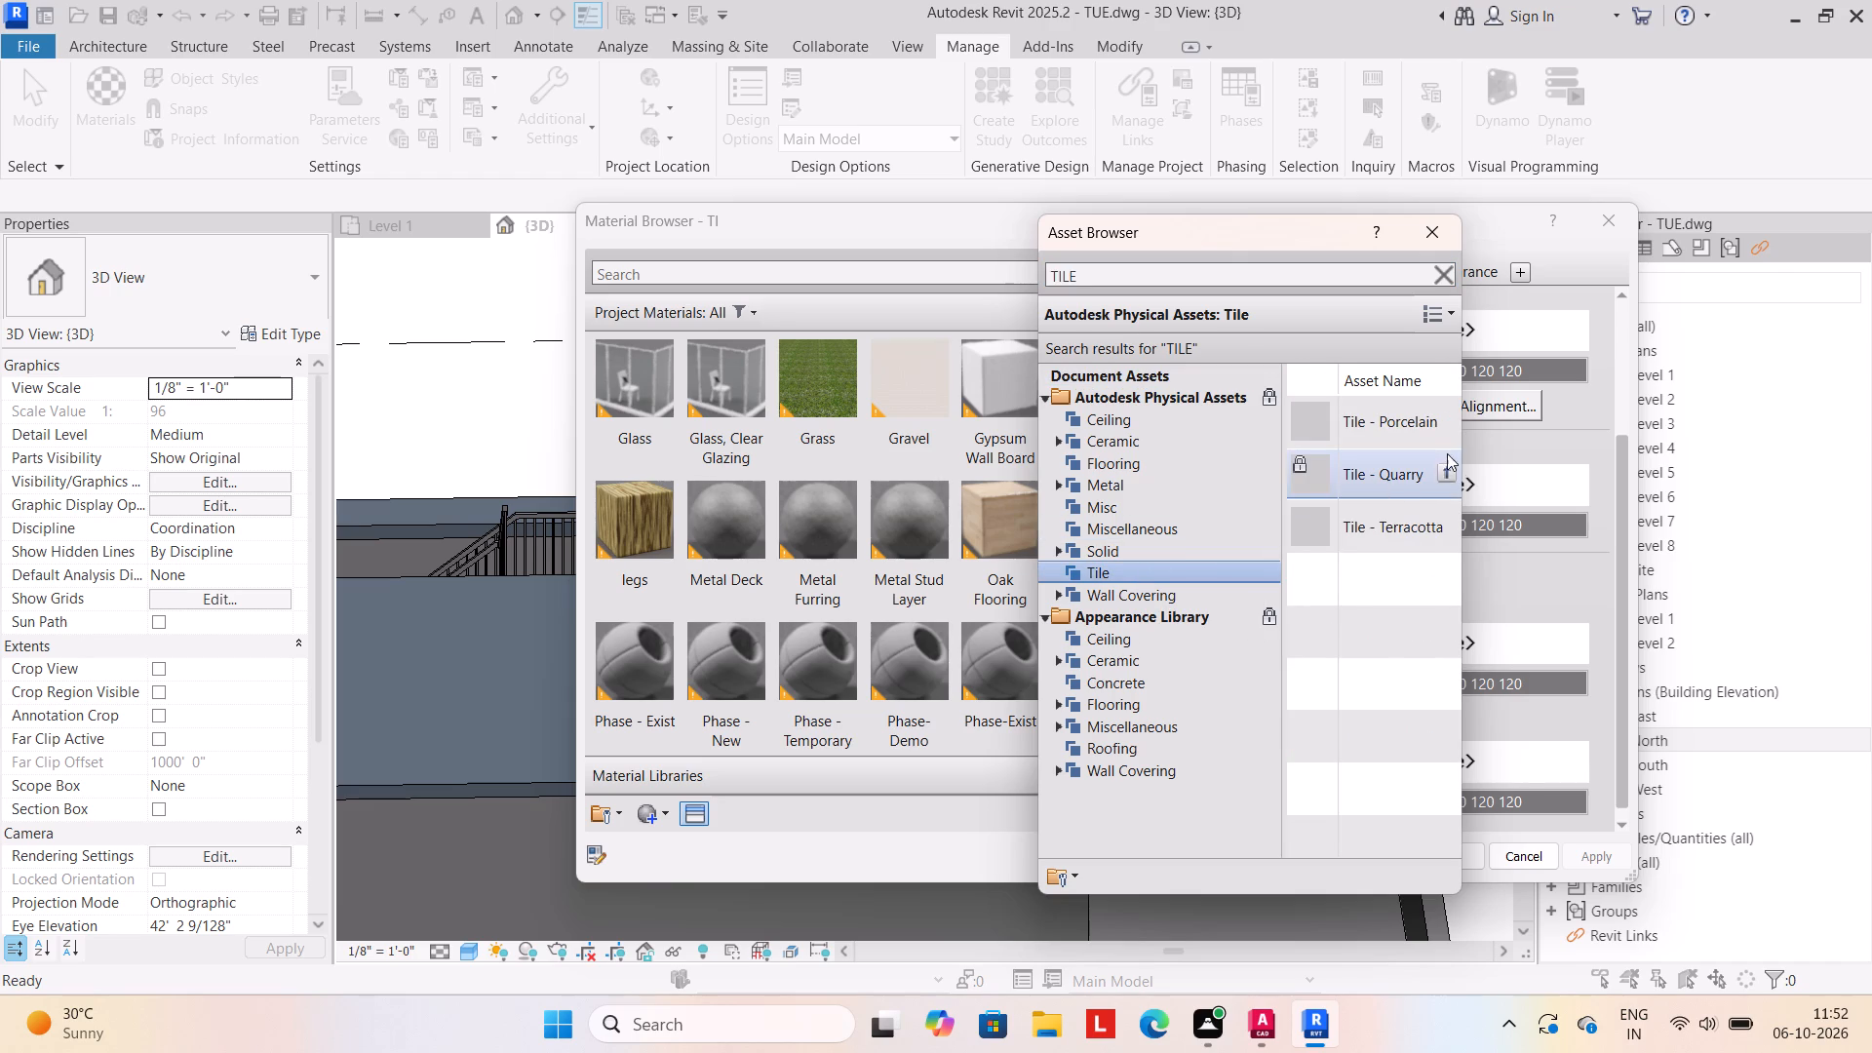
scroll(1429, 467, "up", 4)
left_click_drag(1445, 469, 1349, 493)
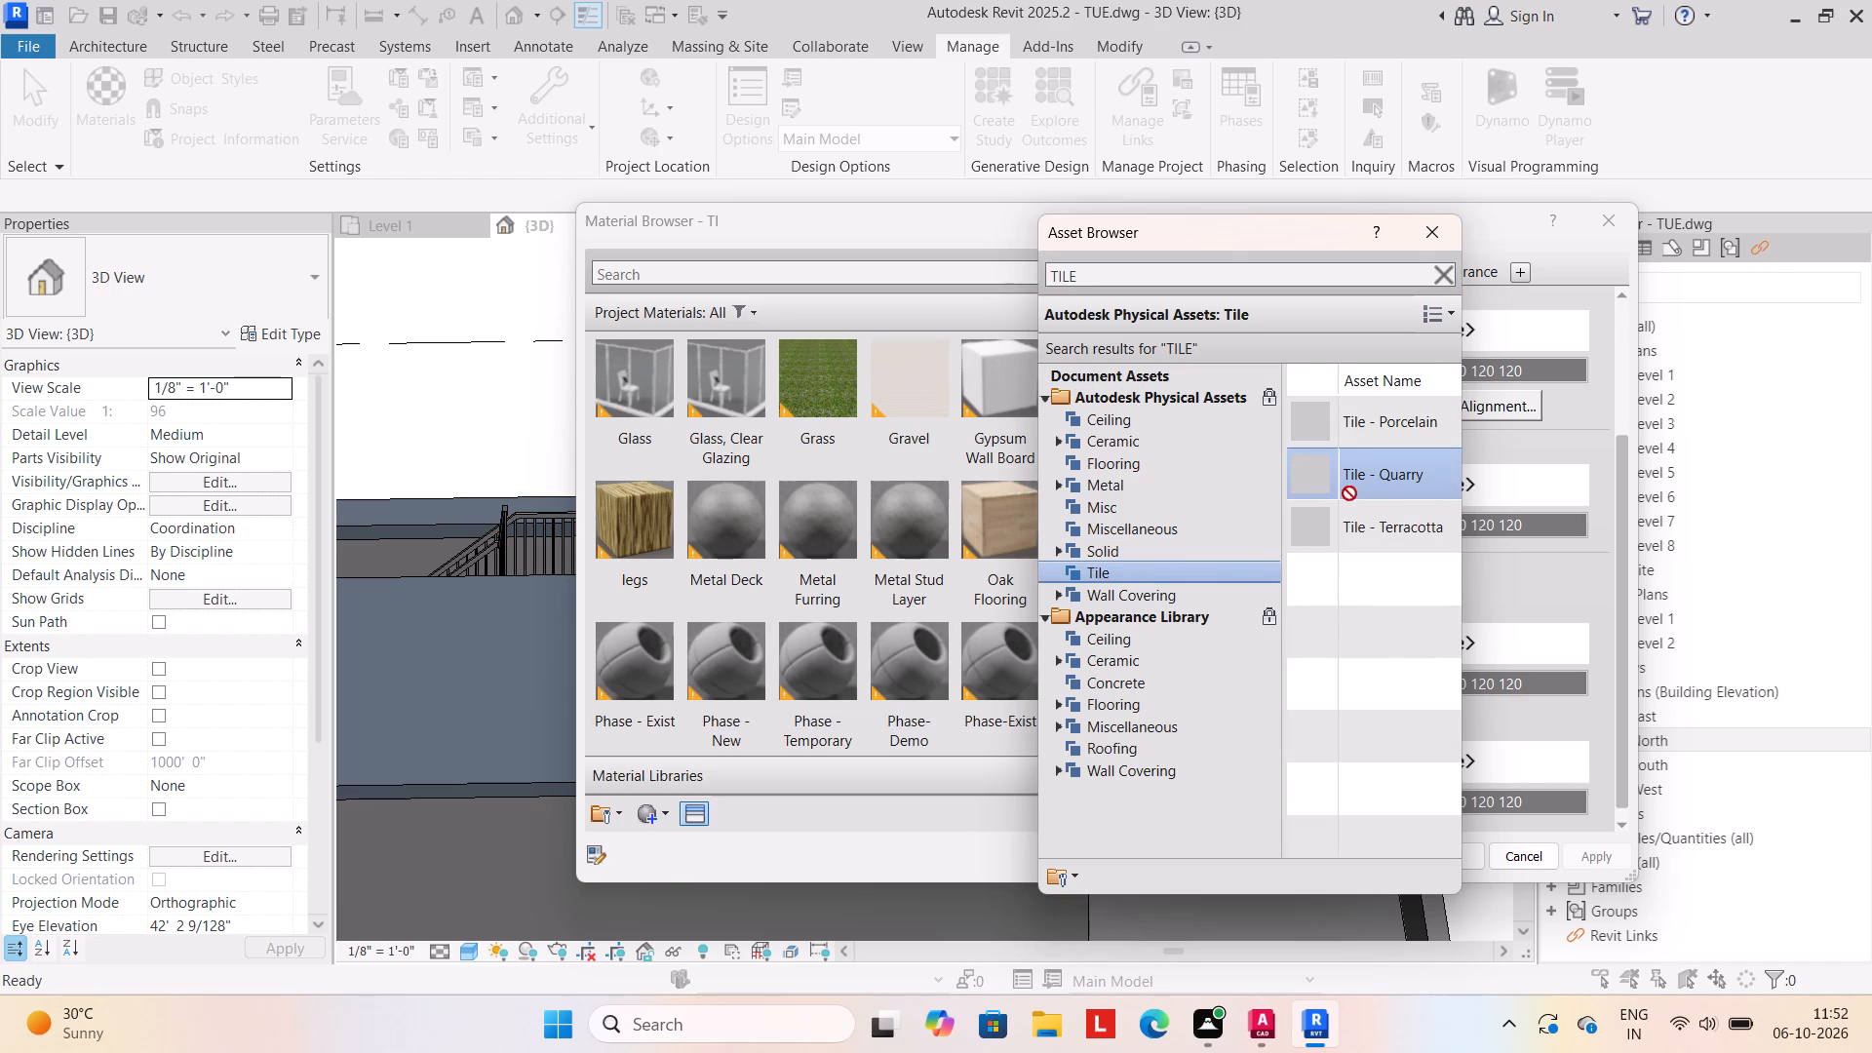
left_click_drag(1349, 493, 1405, 493)
right_click_drag(1403, 414, 1417, 388)
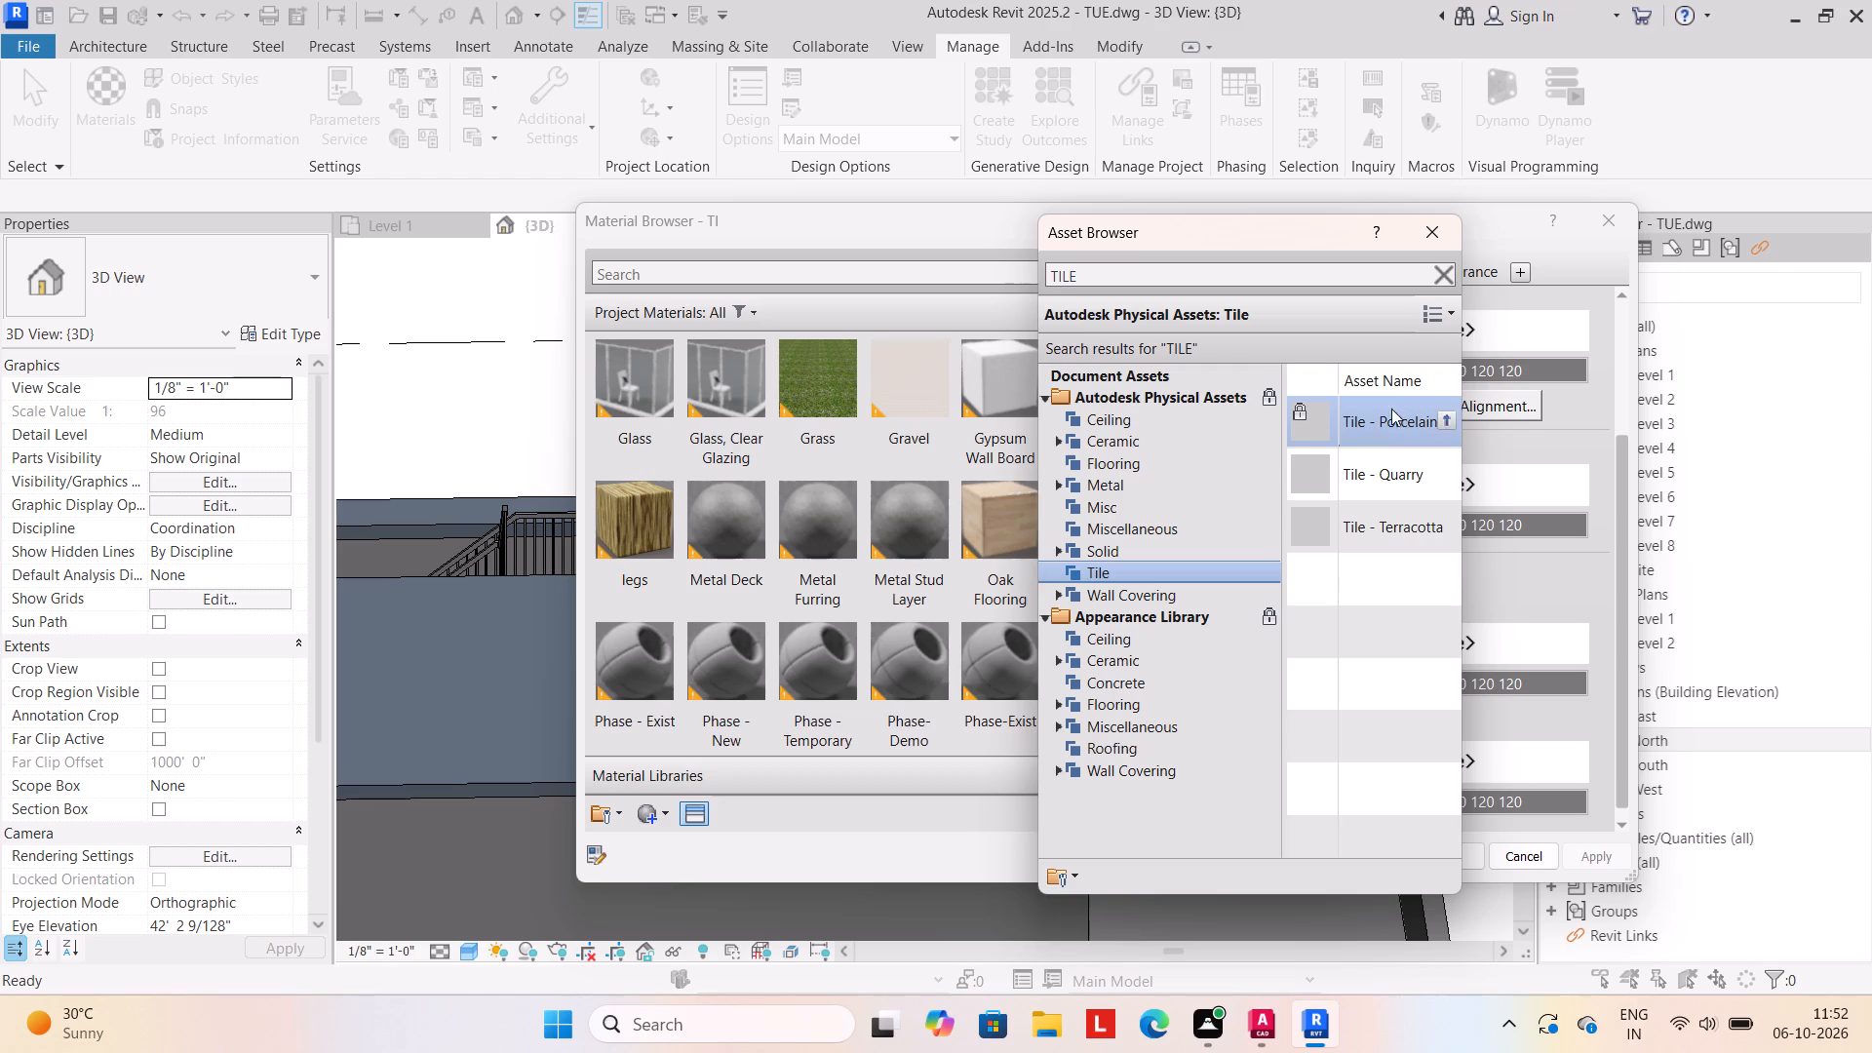
scroll(1366, 459, "down", 12)
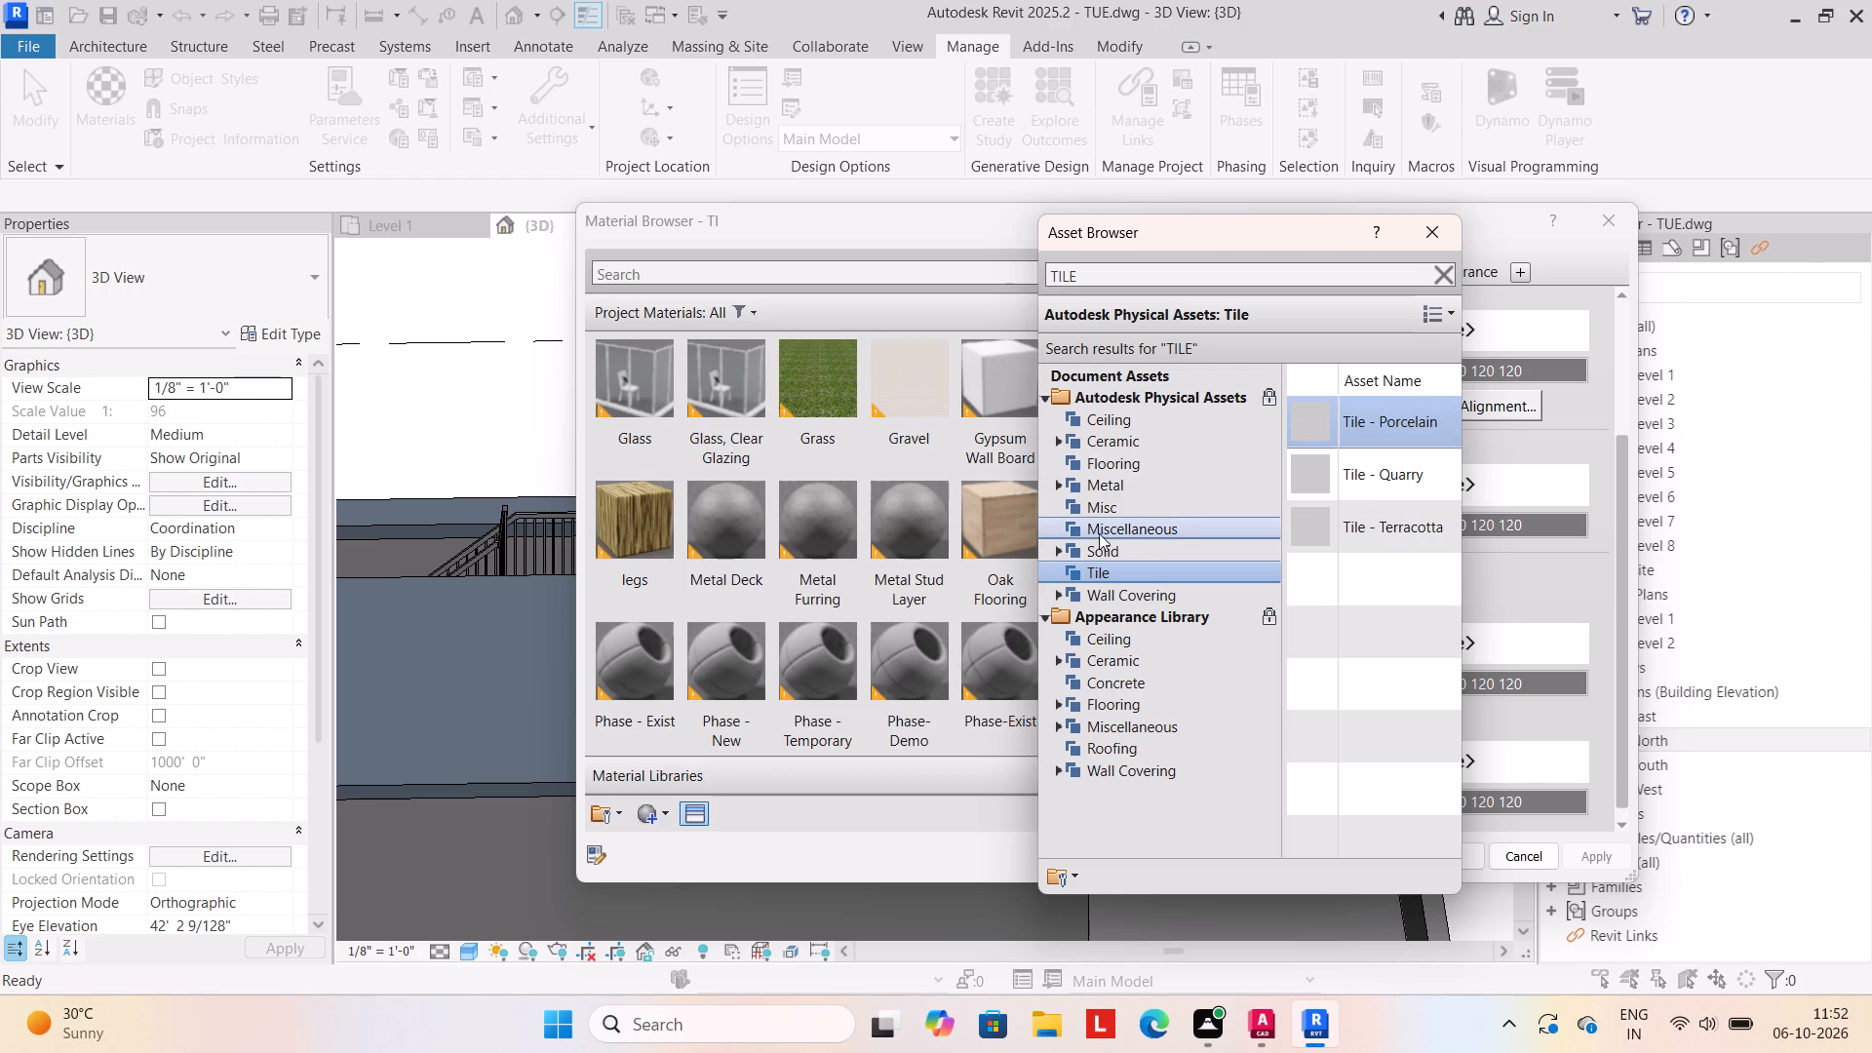
Add the Cork Tiles asset from the Autodesk Physical Assets Flooring category to the TI material.
left_click(1137, 464)
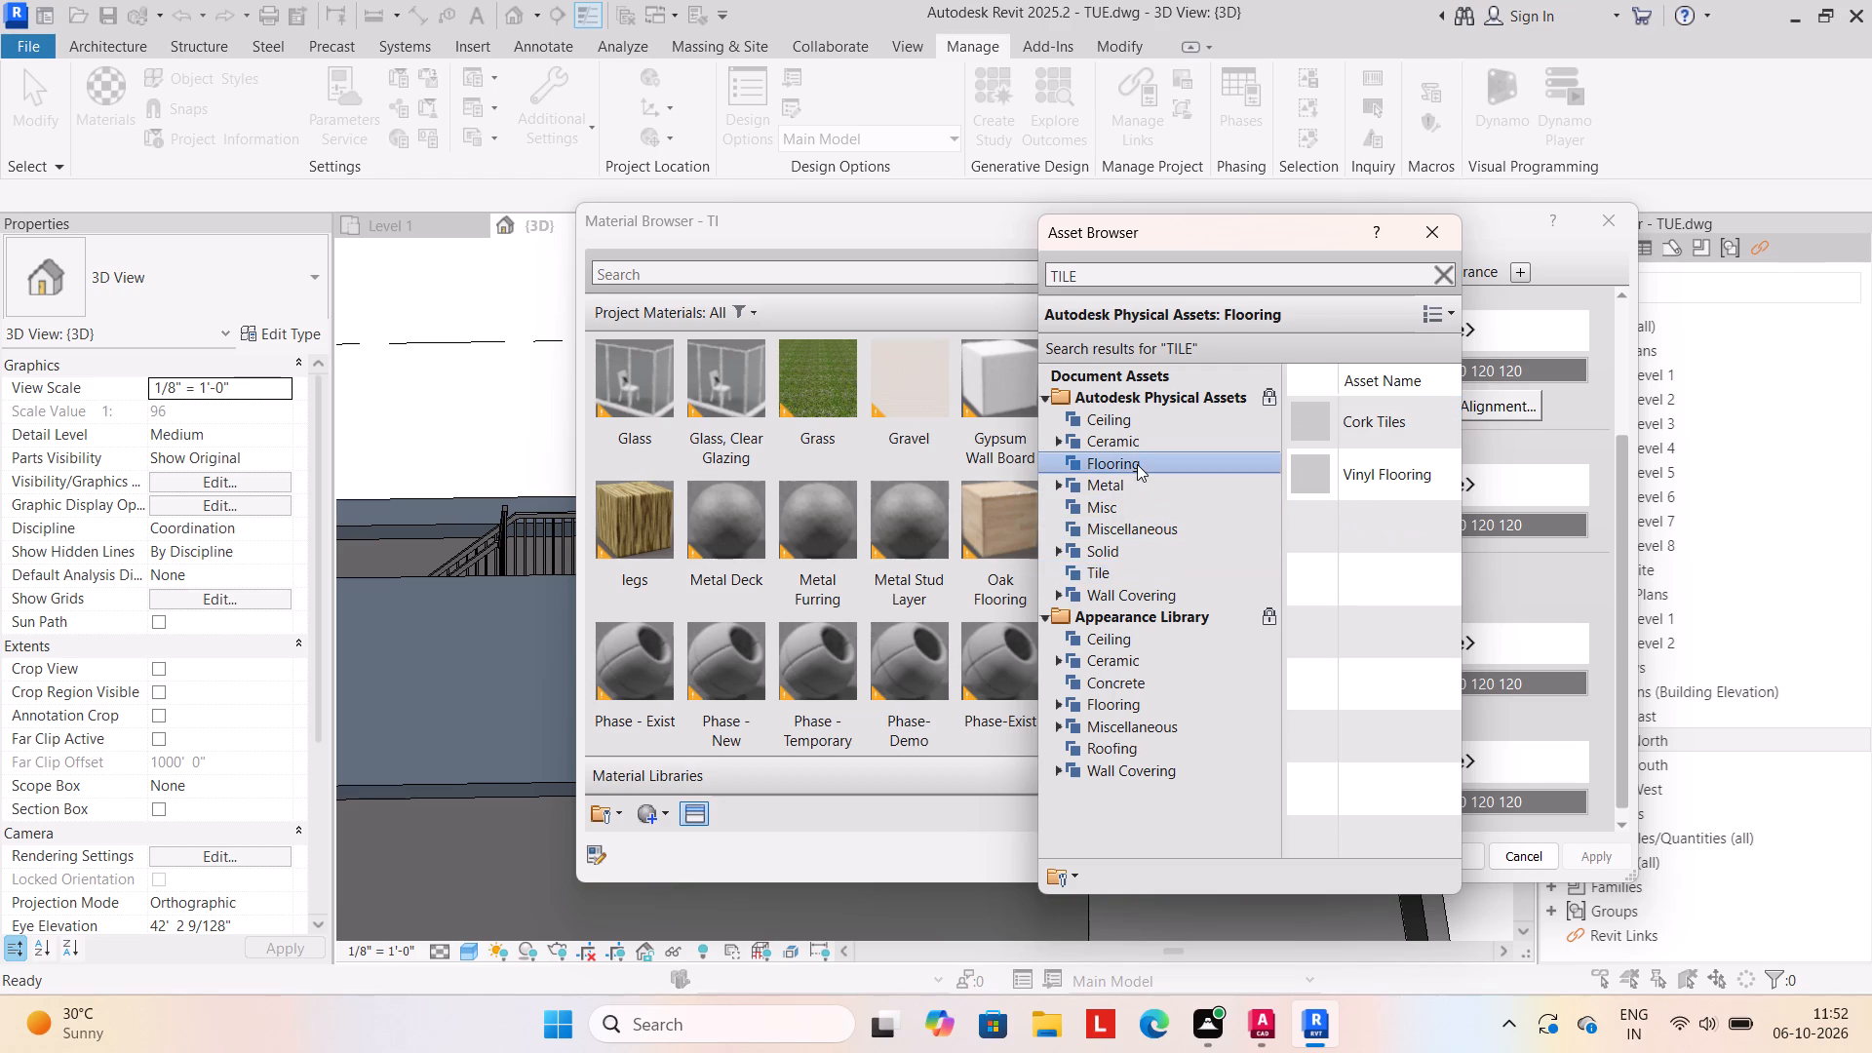
left_click(1391, 421)
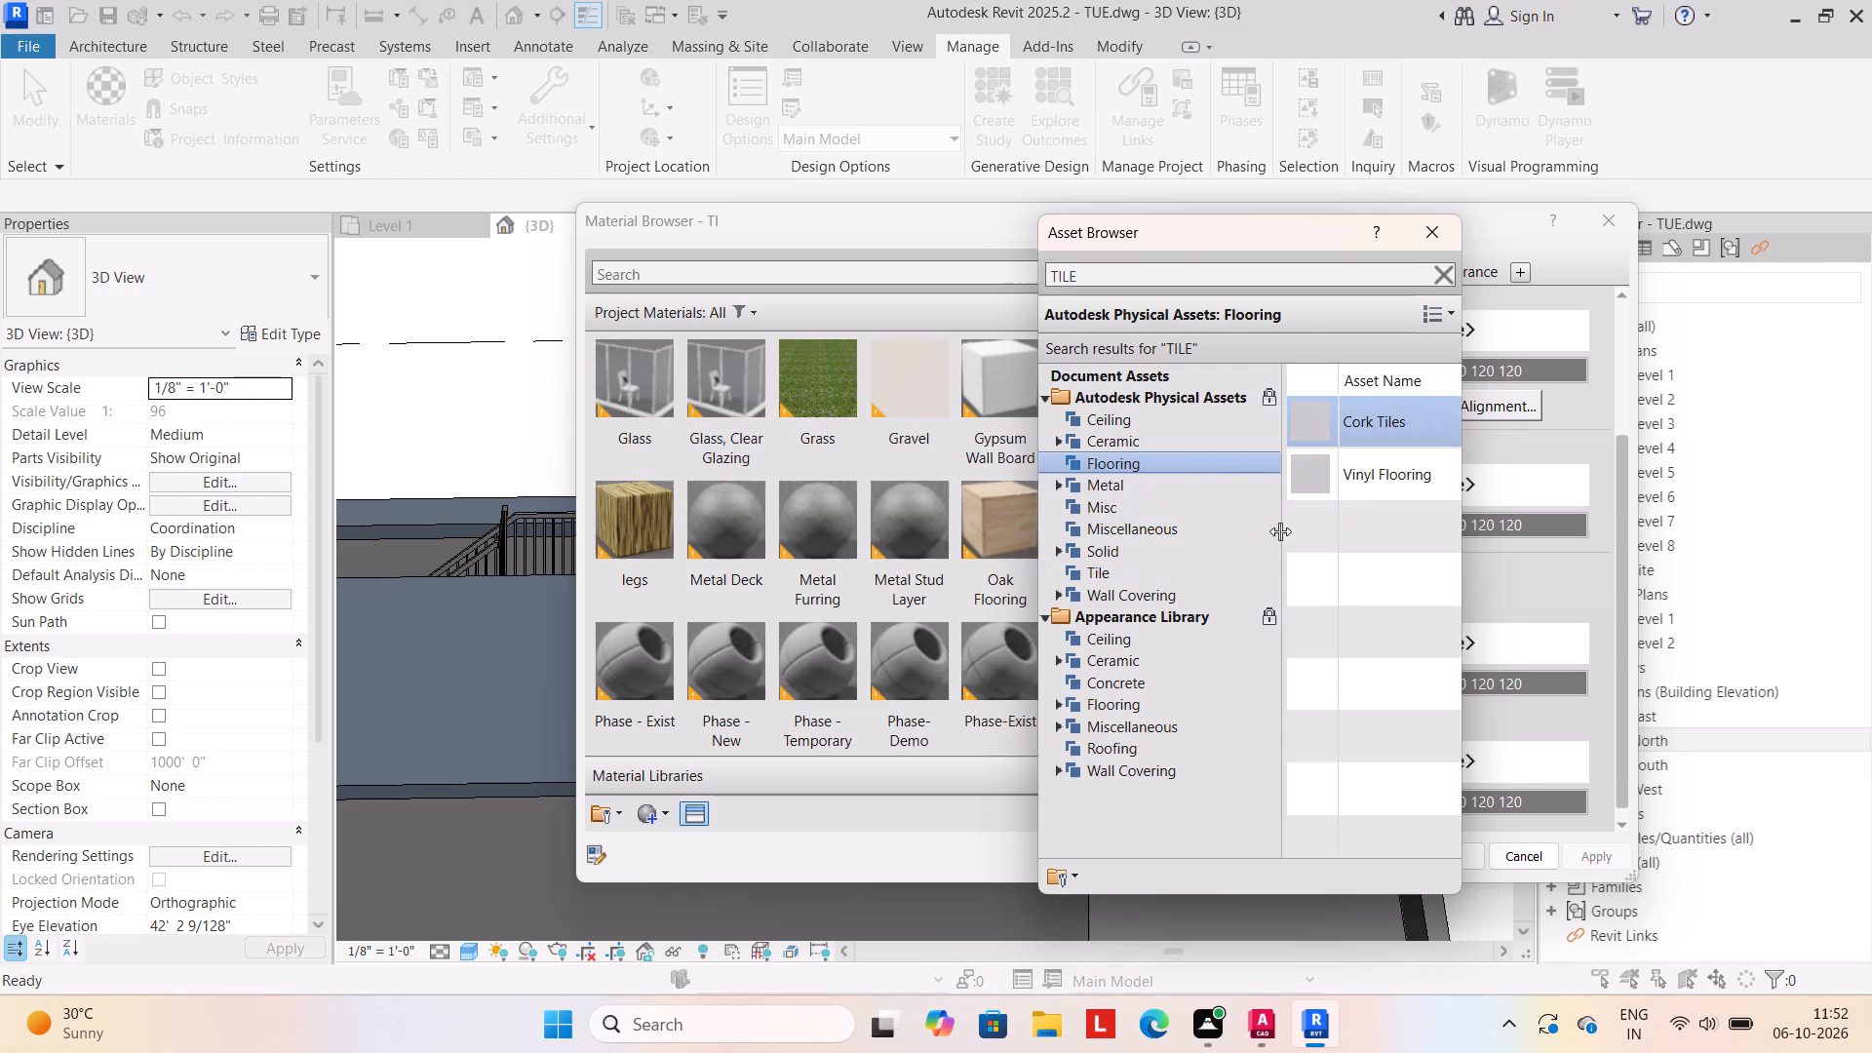
left_click(1385, 484)
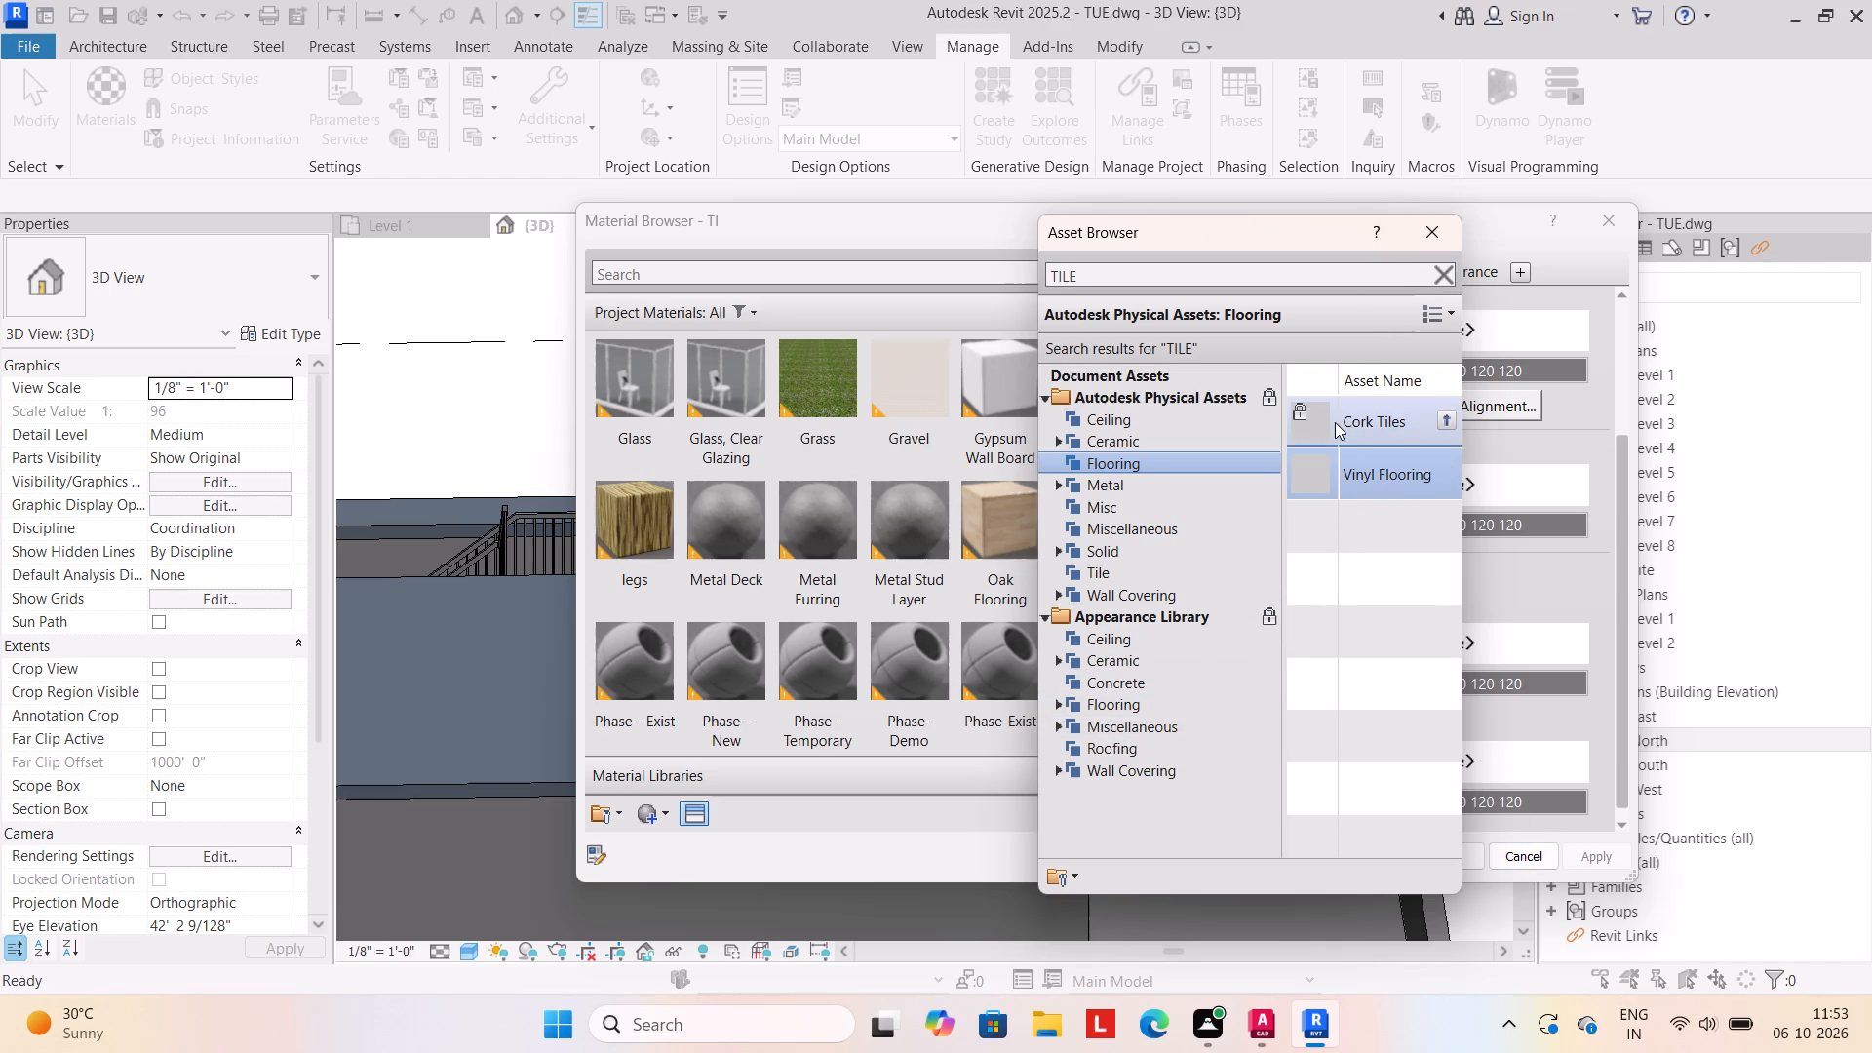
left_click(1447, 416)
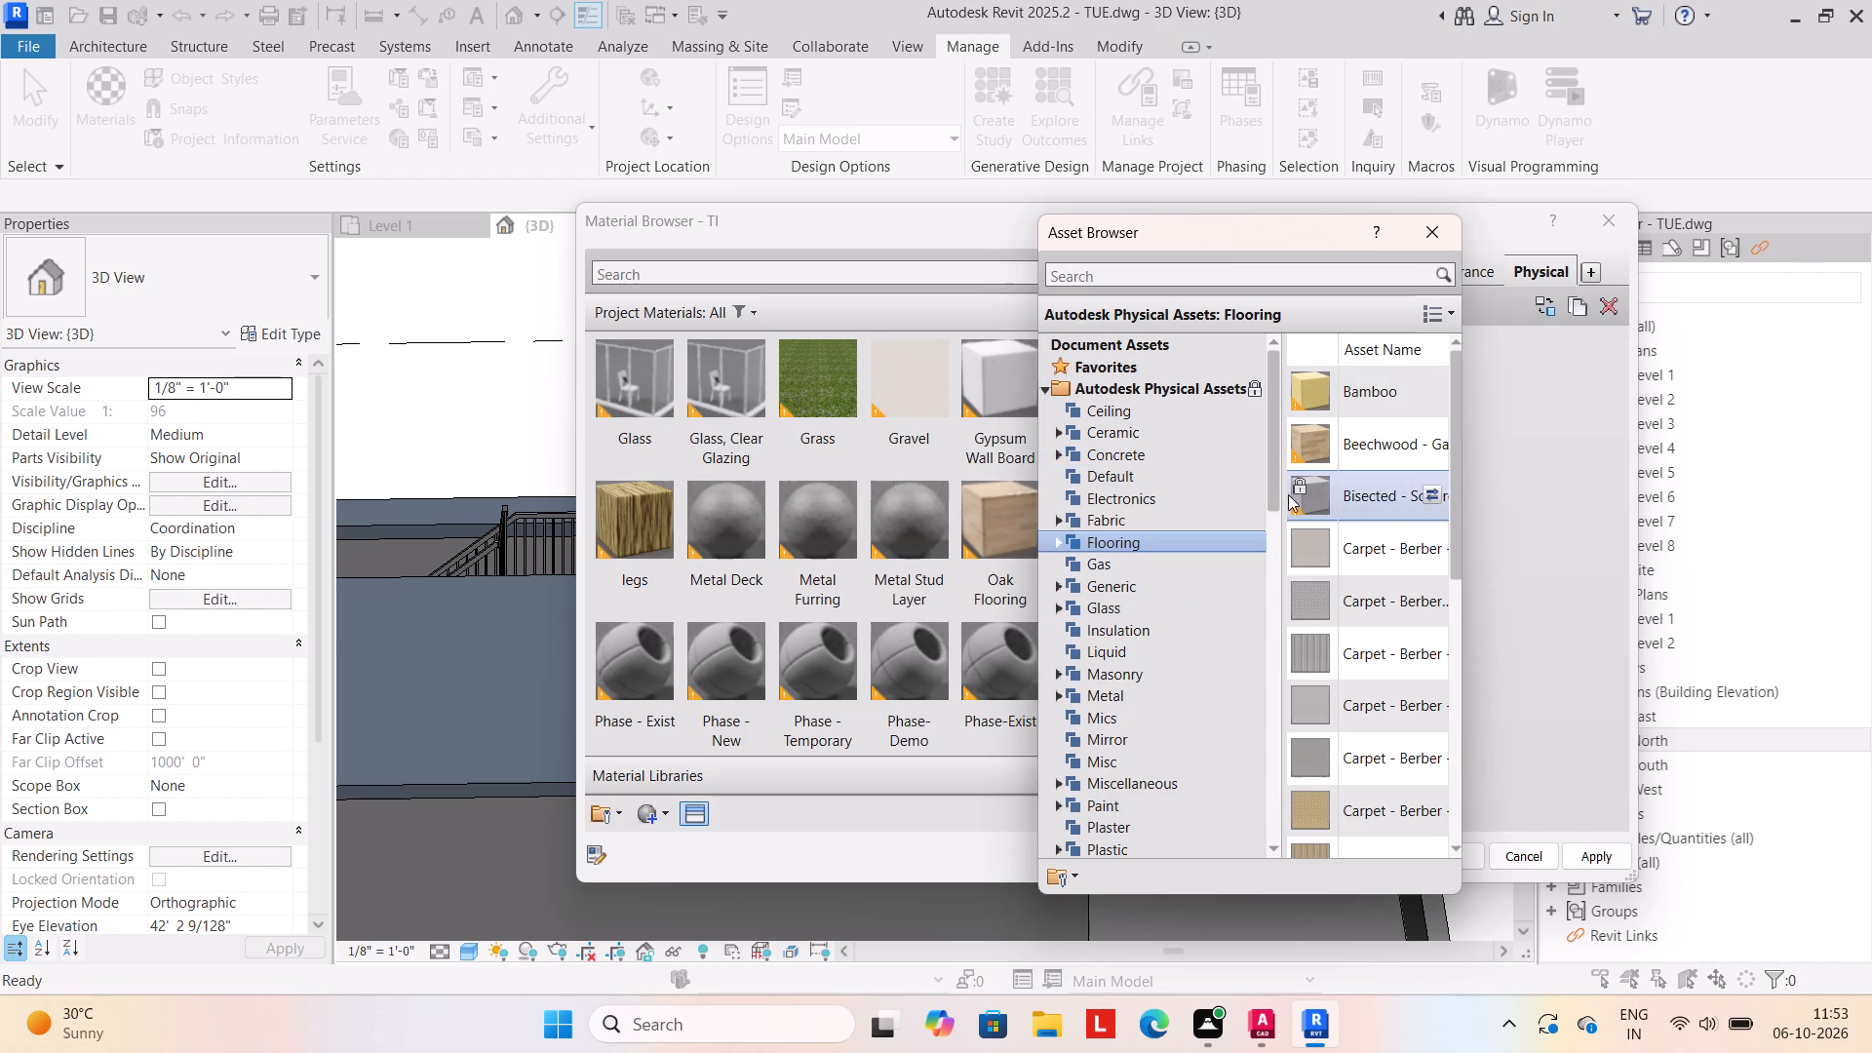
Look through the Flooring assets and the other asset library categories for a suitable finish.
scroll(1371, 567, "down", 6)
scroll(1371, 616, "up", 6)
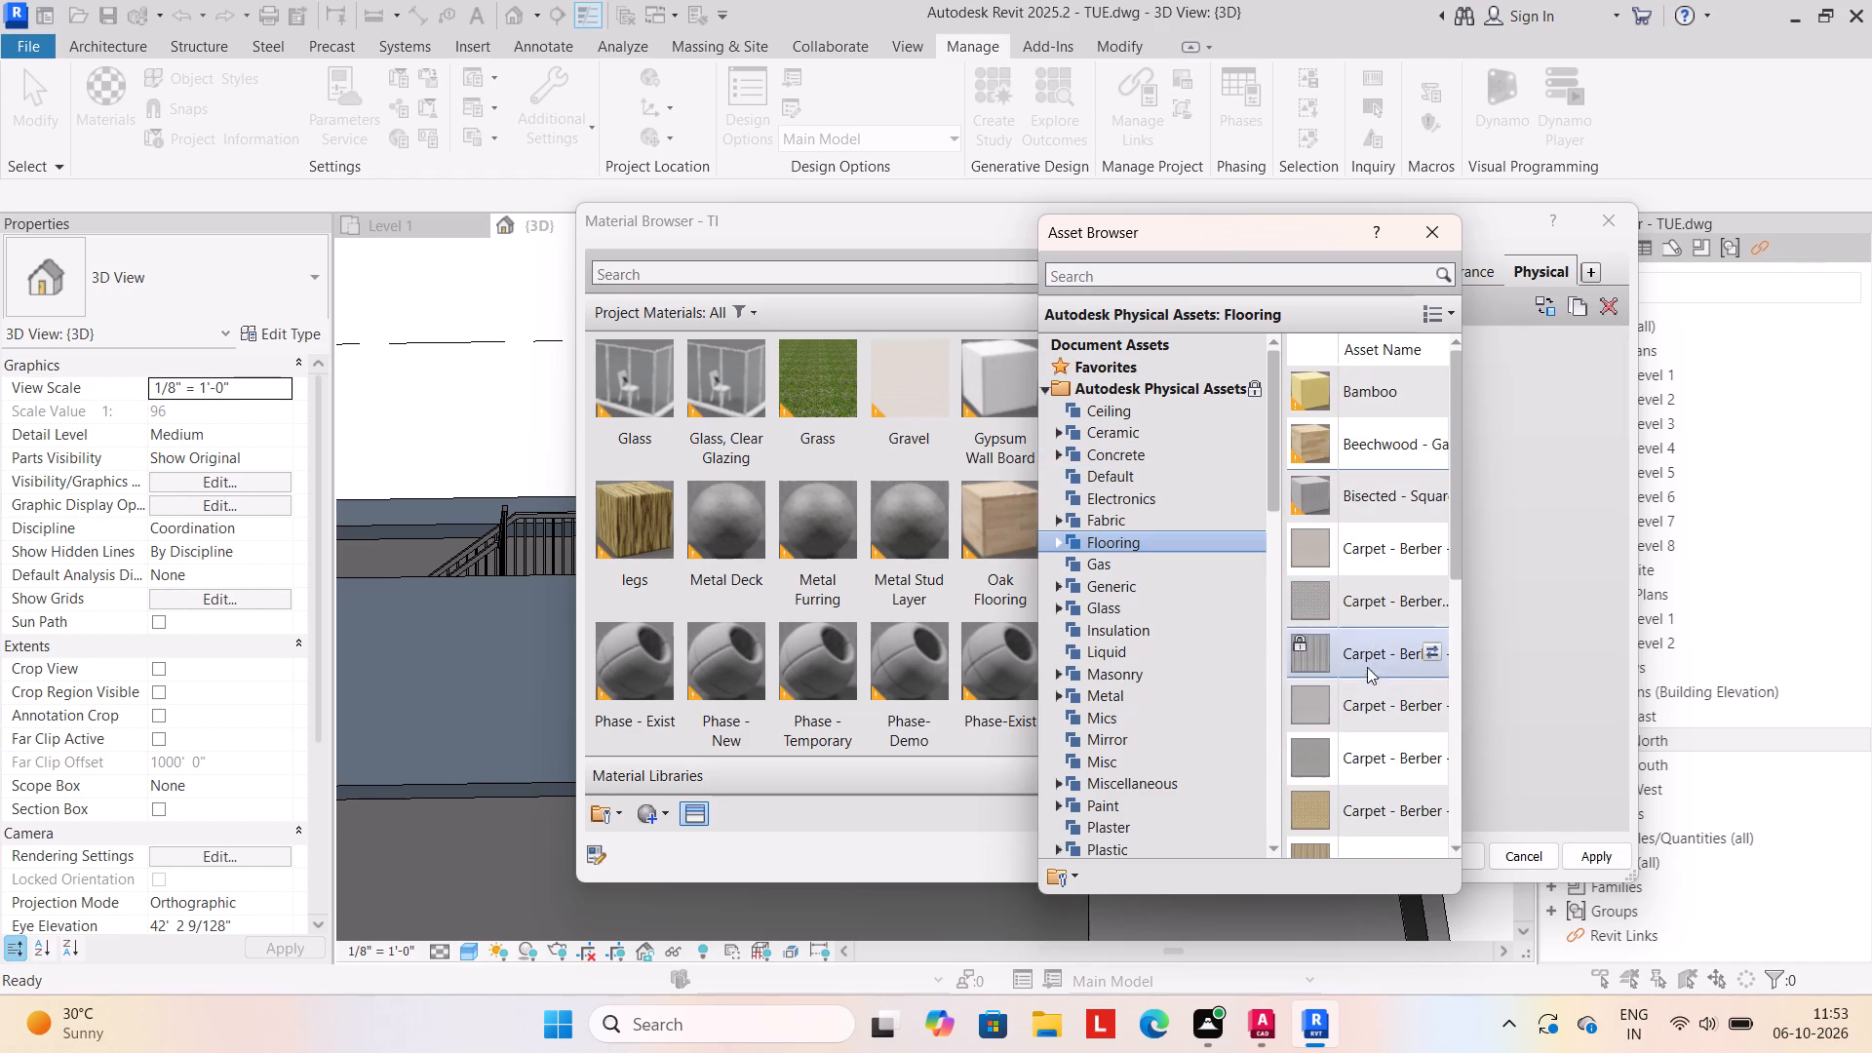
scroll(1363, 456, "down", 5)
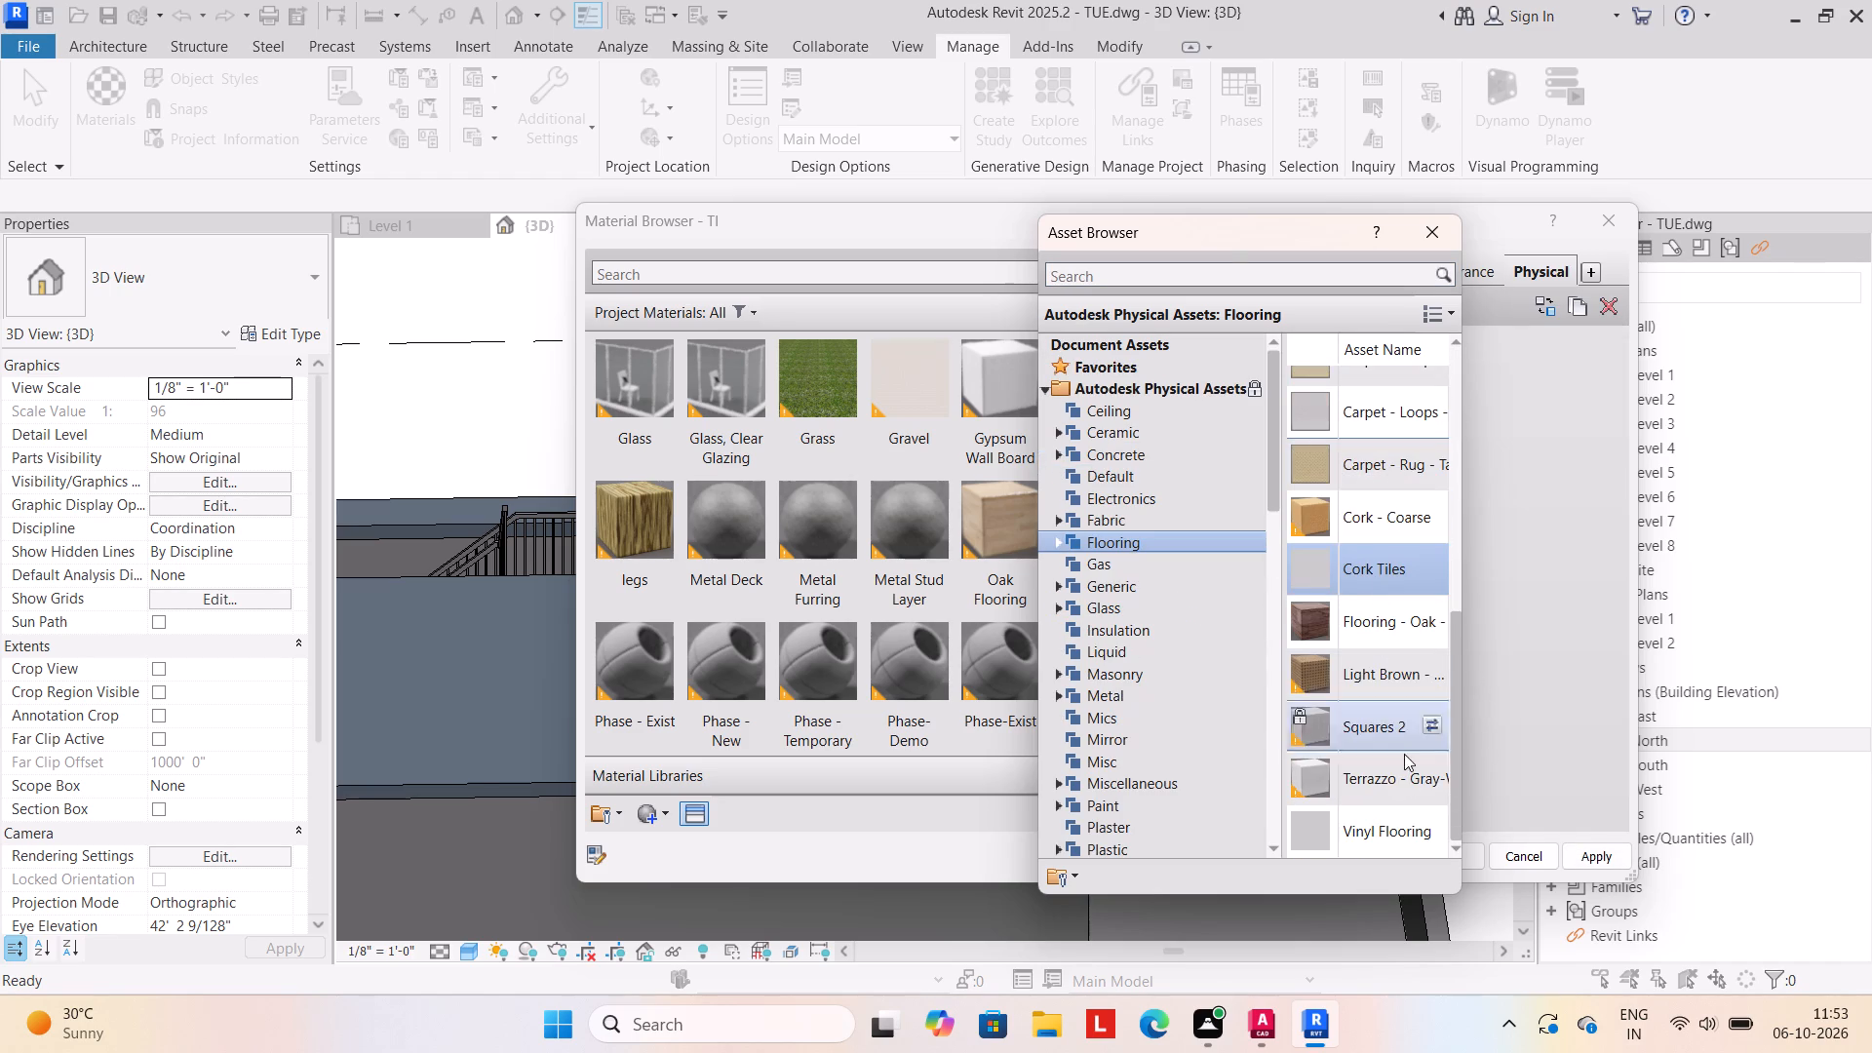
scroll(1406, 774, "down", 5)
scroll(1404, 795, "up", 4)
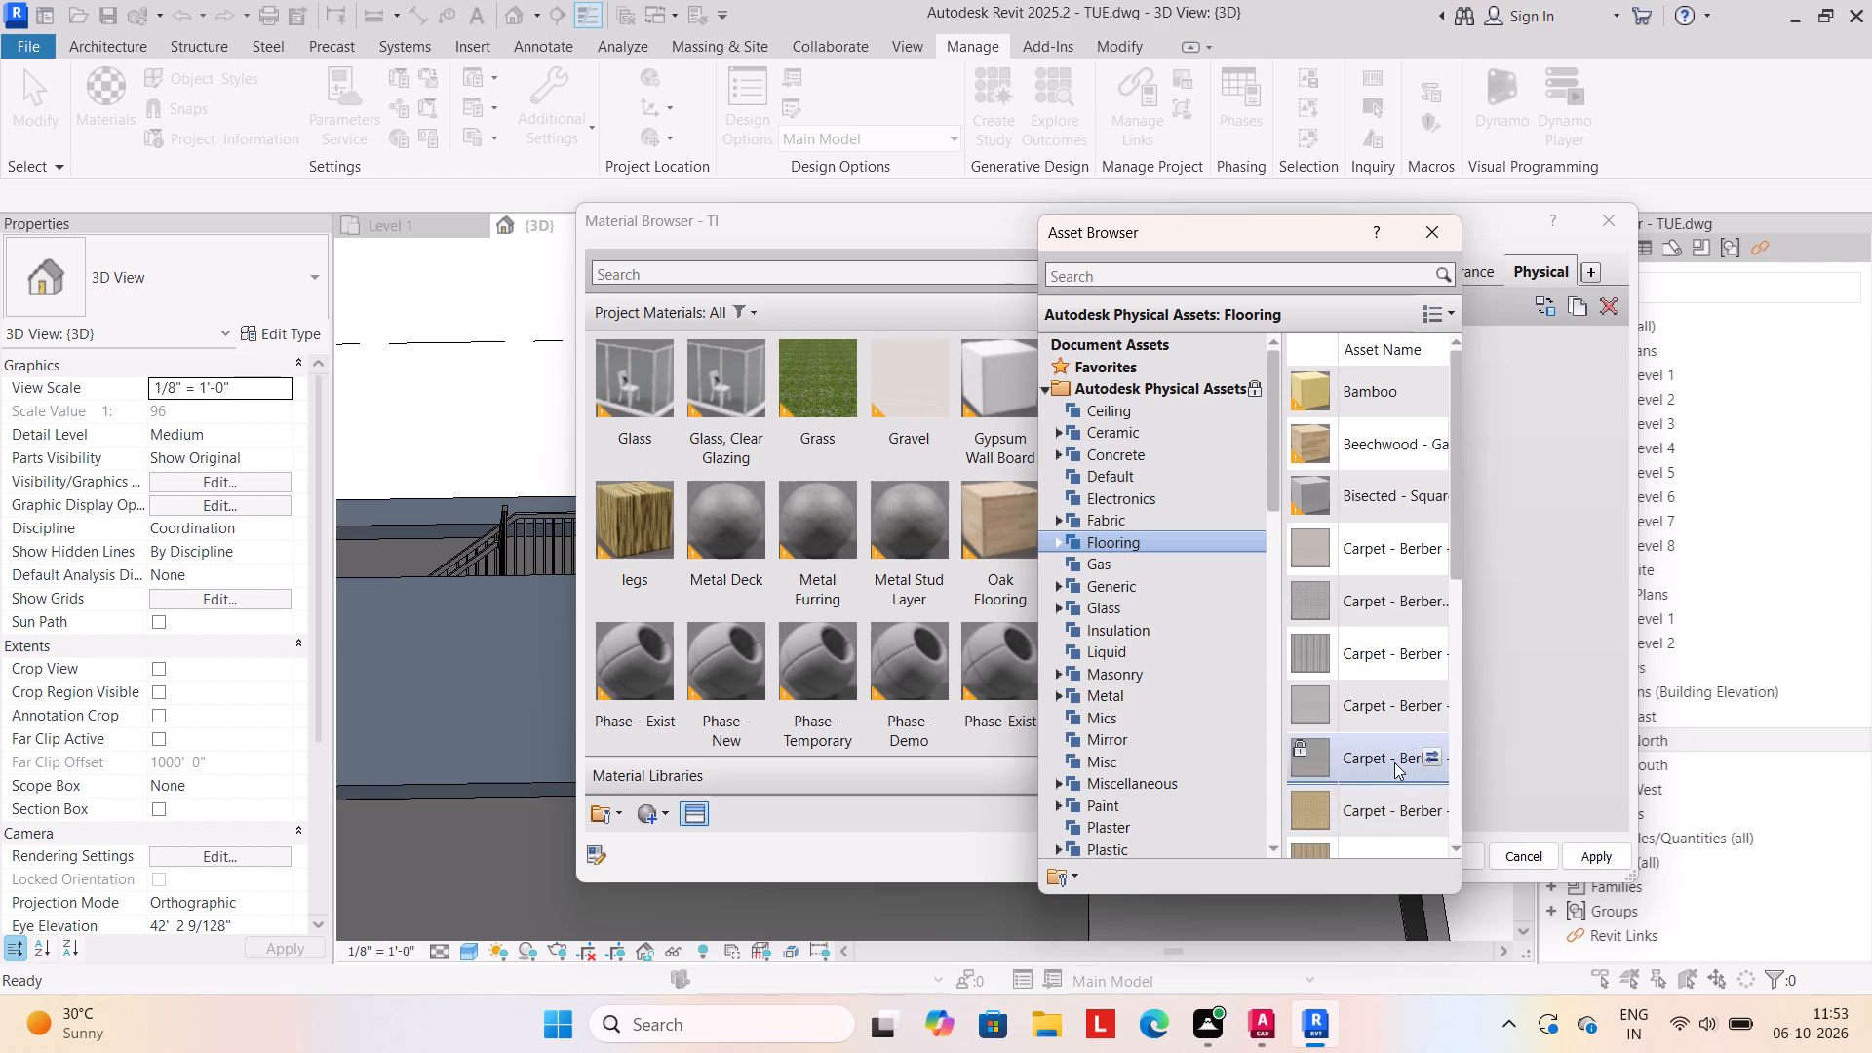
scroll(1363, 528, "up", 5)
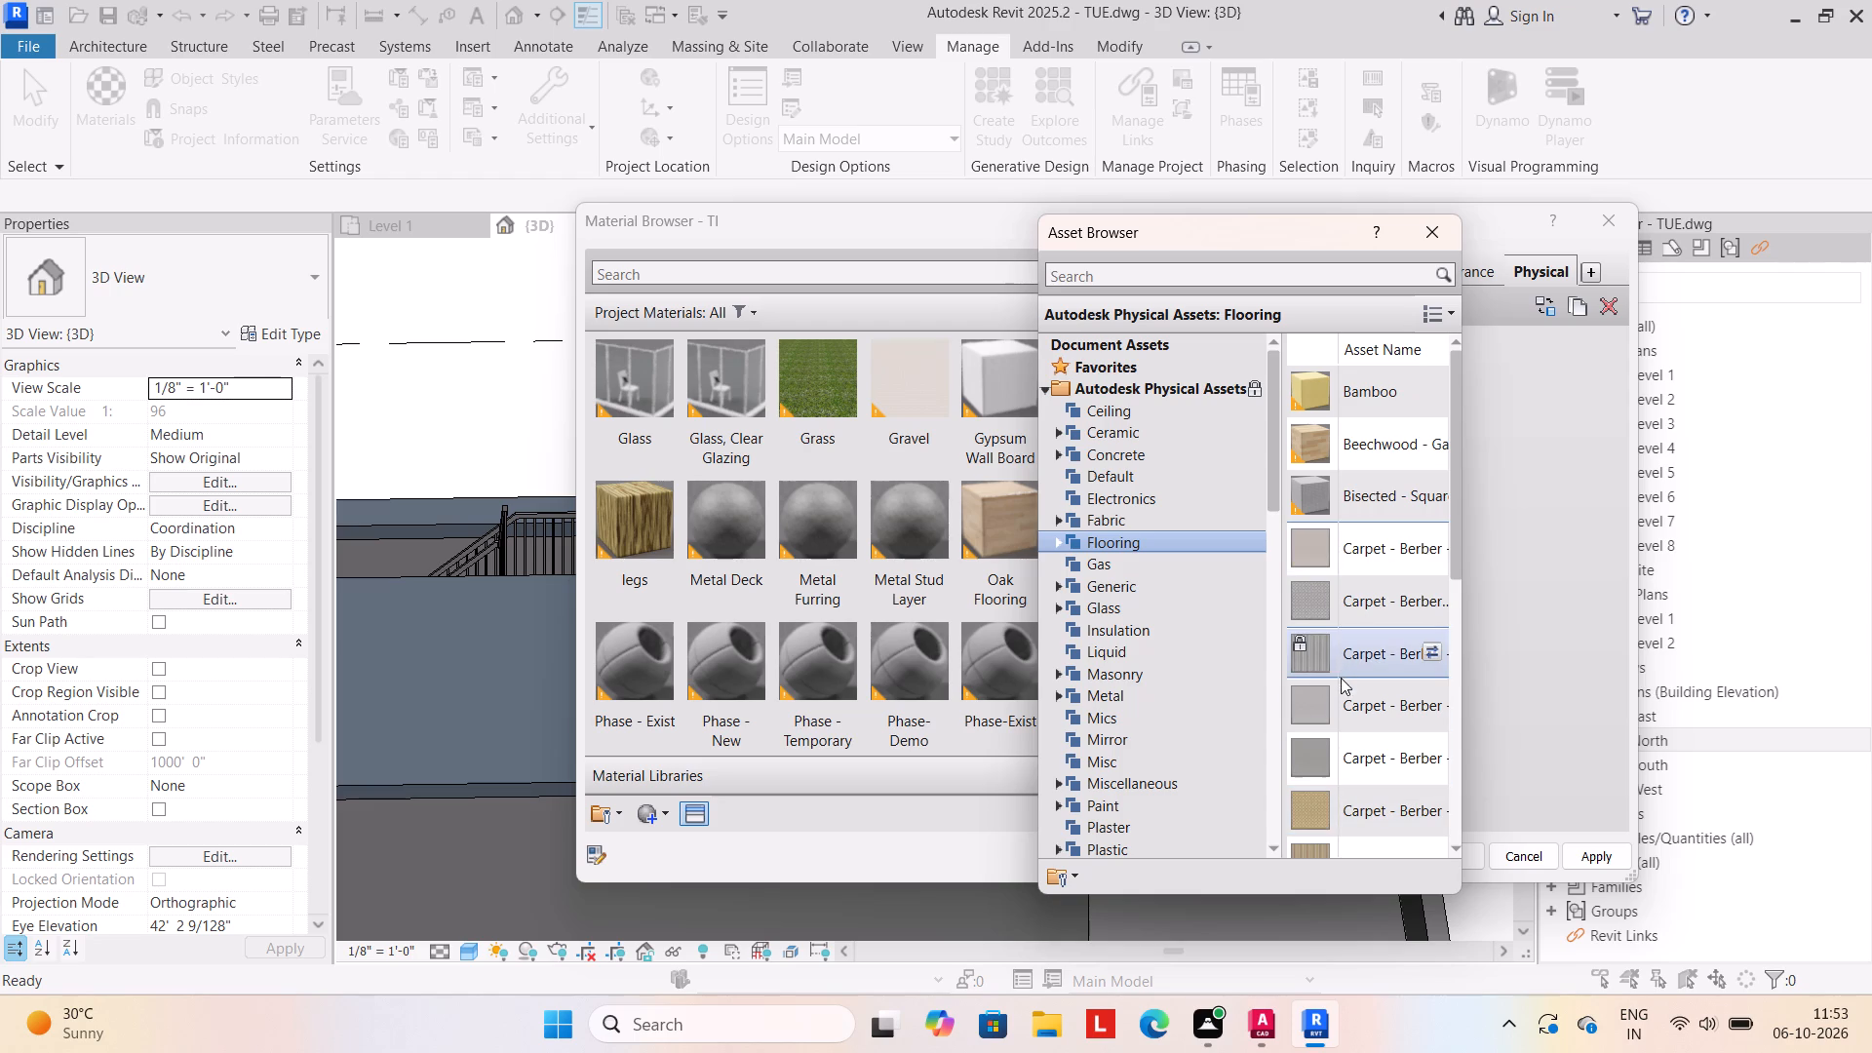
scroll(1337, 432, "up", 3)
scroll(1343, 548, "down", 1)
scroll(1343, 540, "up", 1)
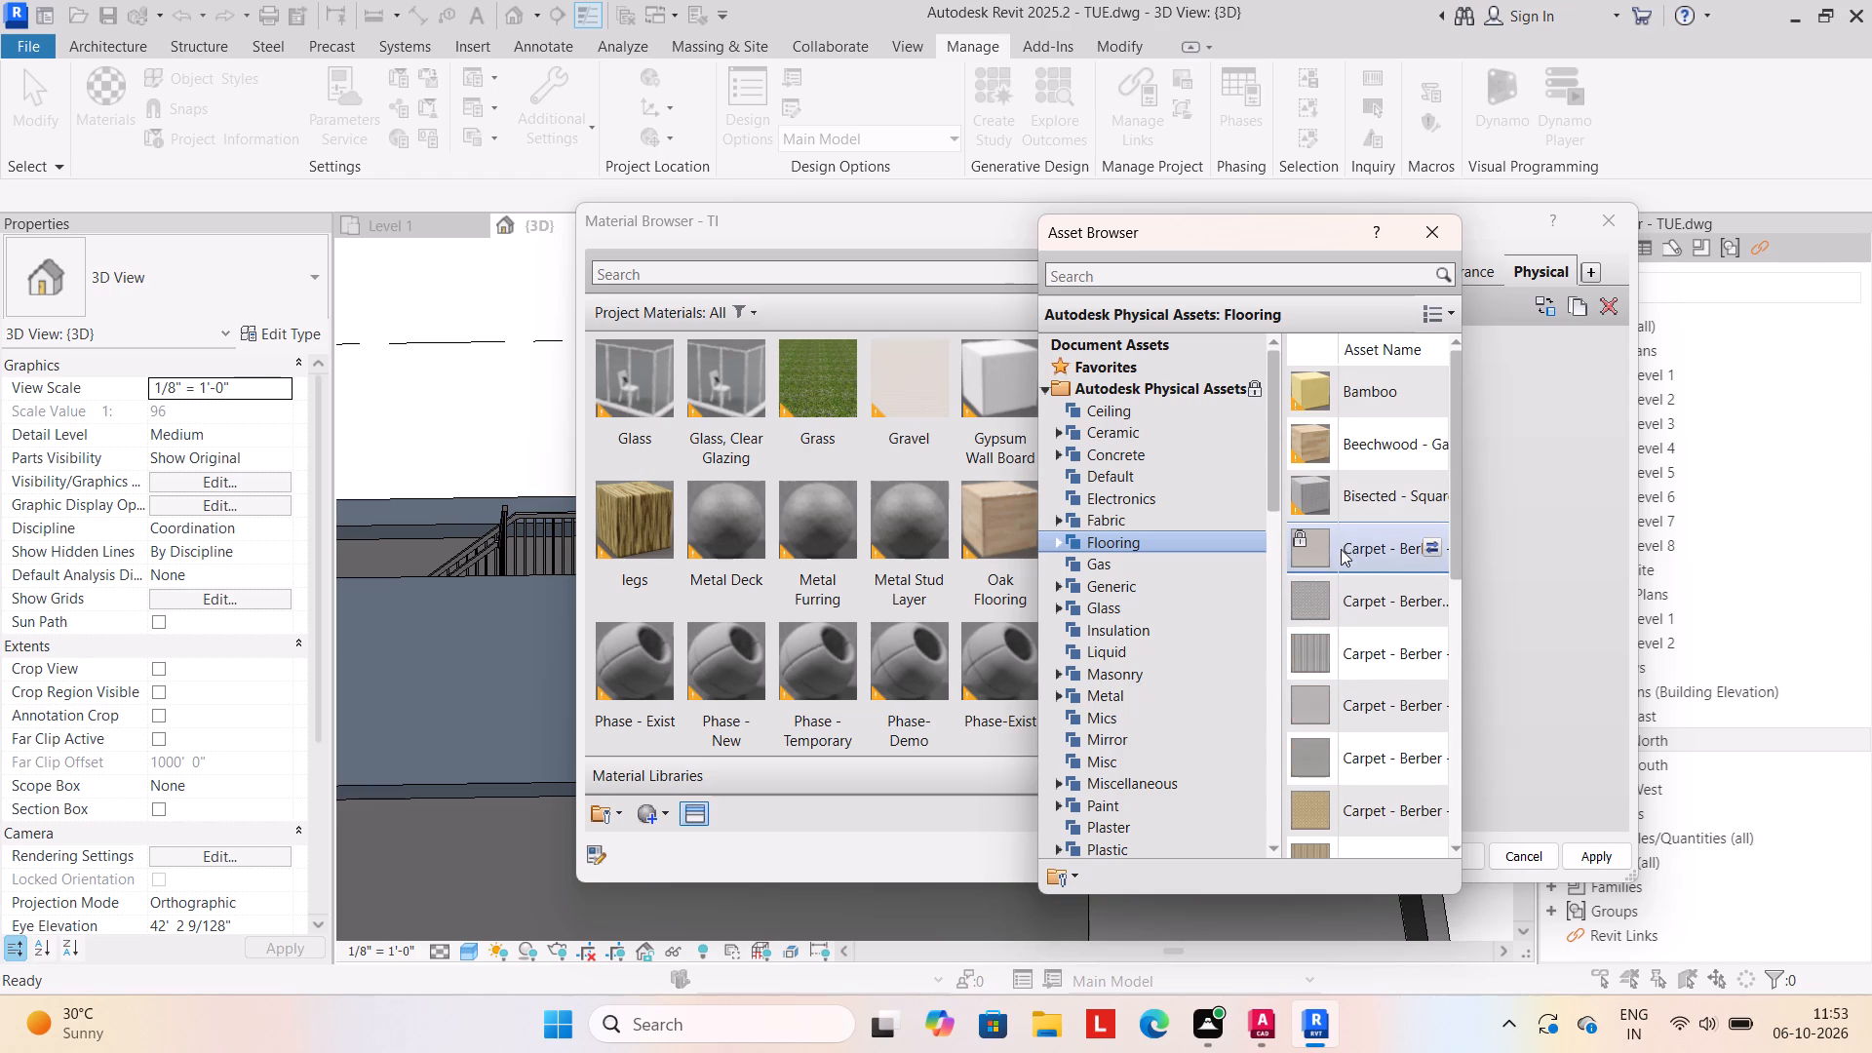
scroll(1341, 555, "down", 12)
scroll(1340, 560, "up", 6)
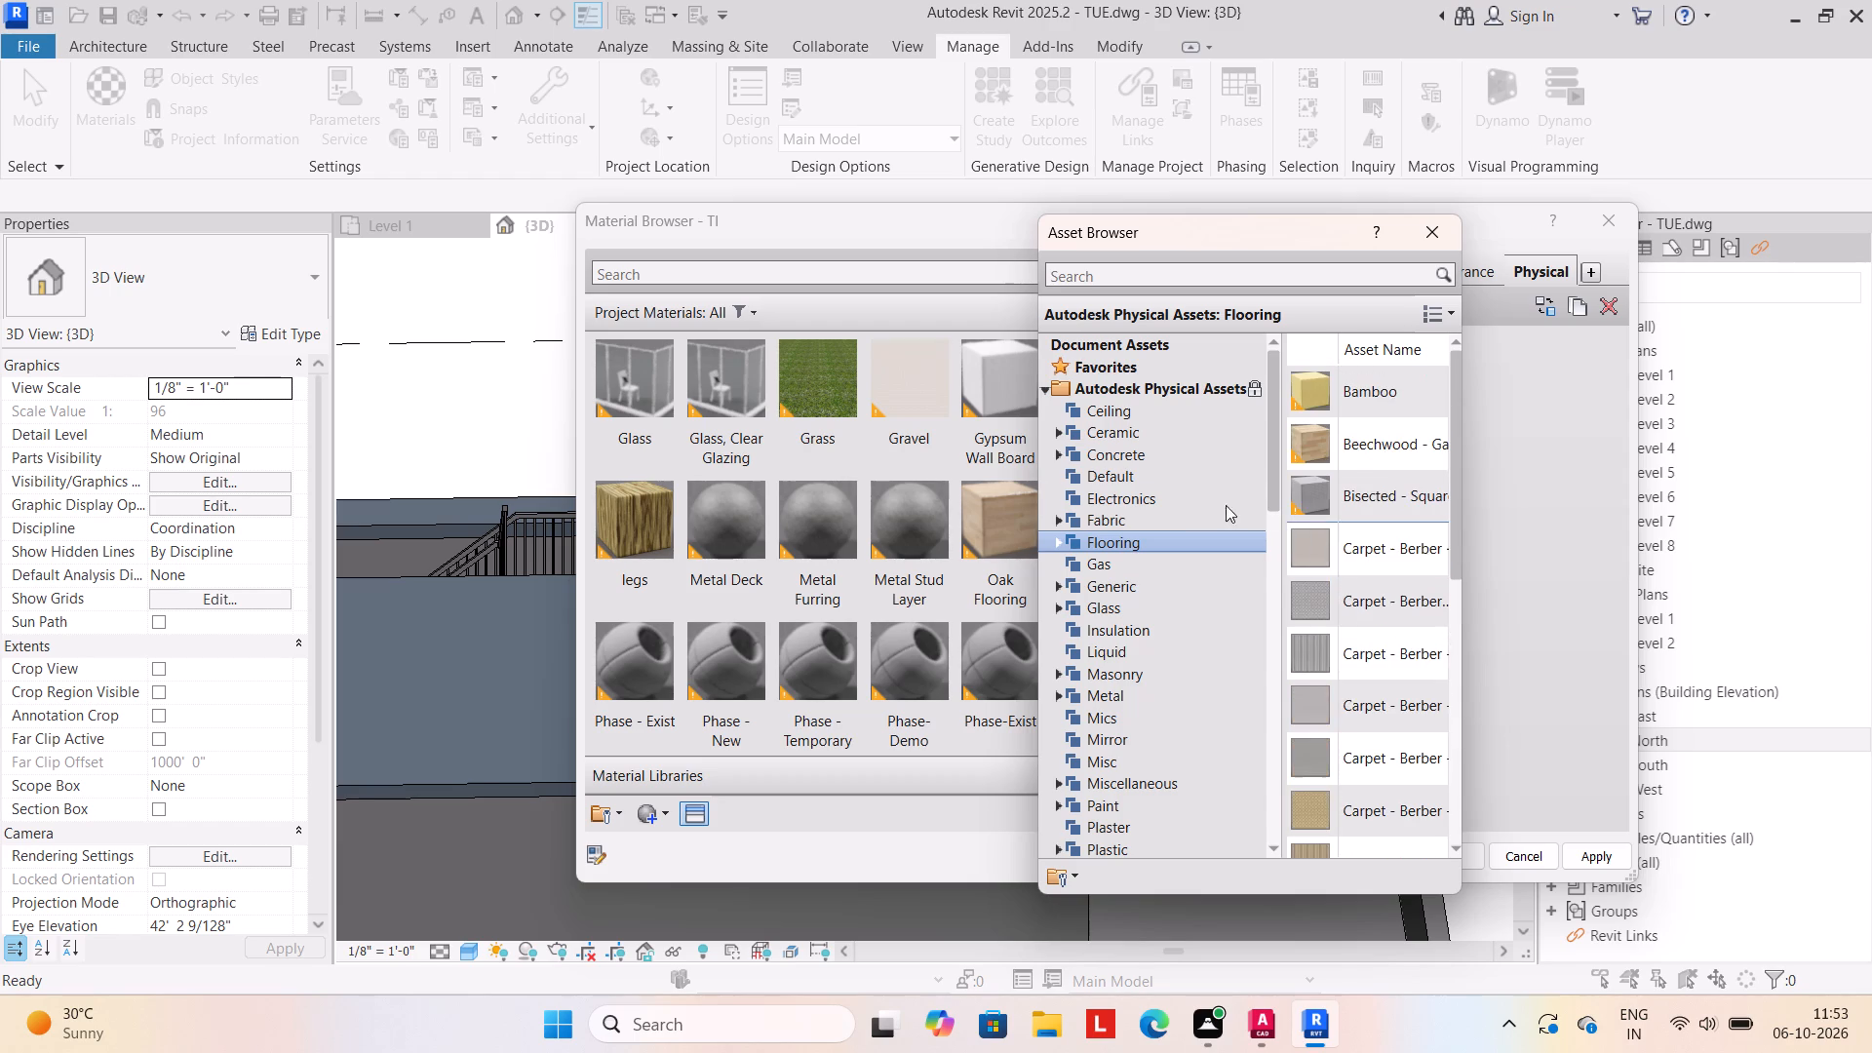
scroll(1142, 630, "down", 5)
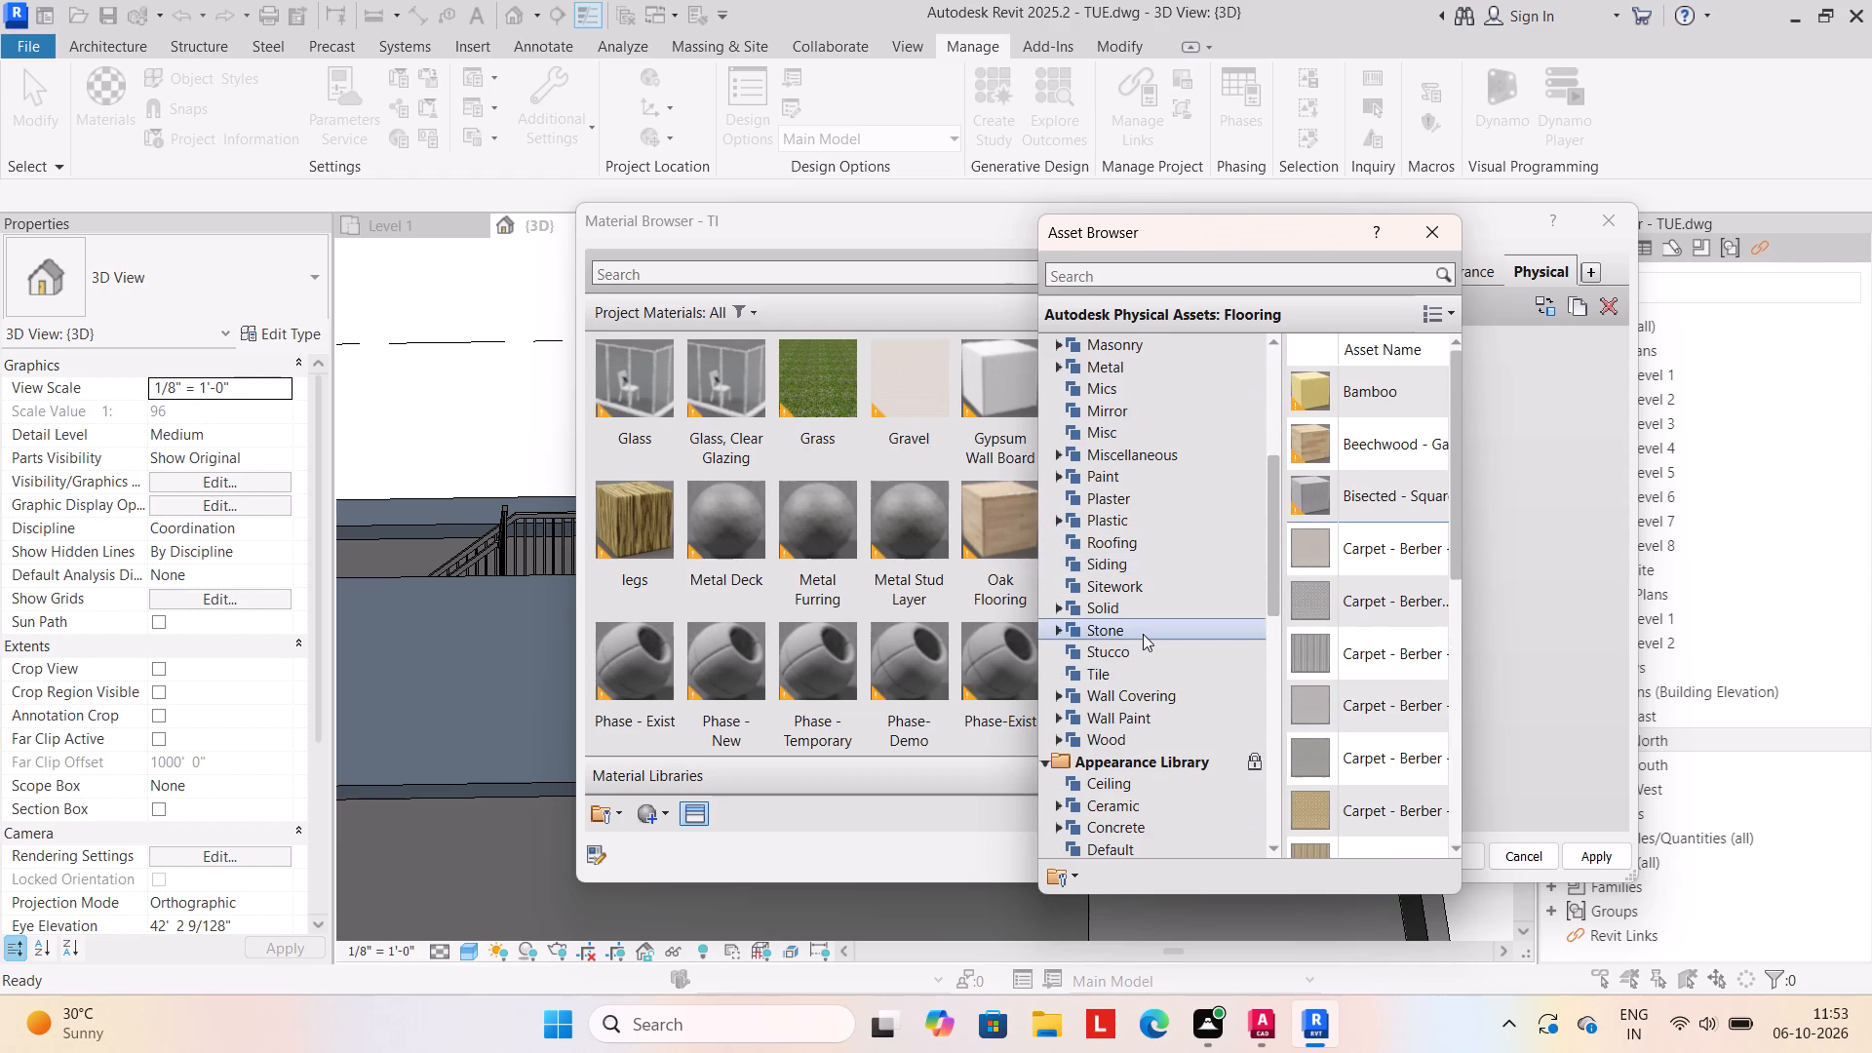
scroll(1143, 634, "down", 5)
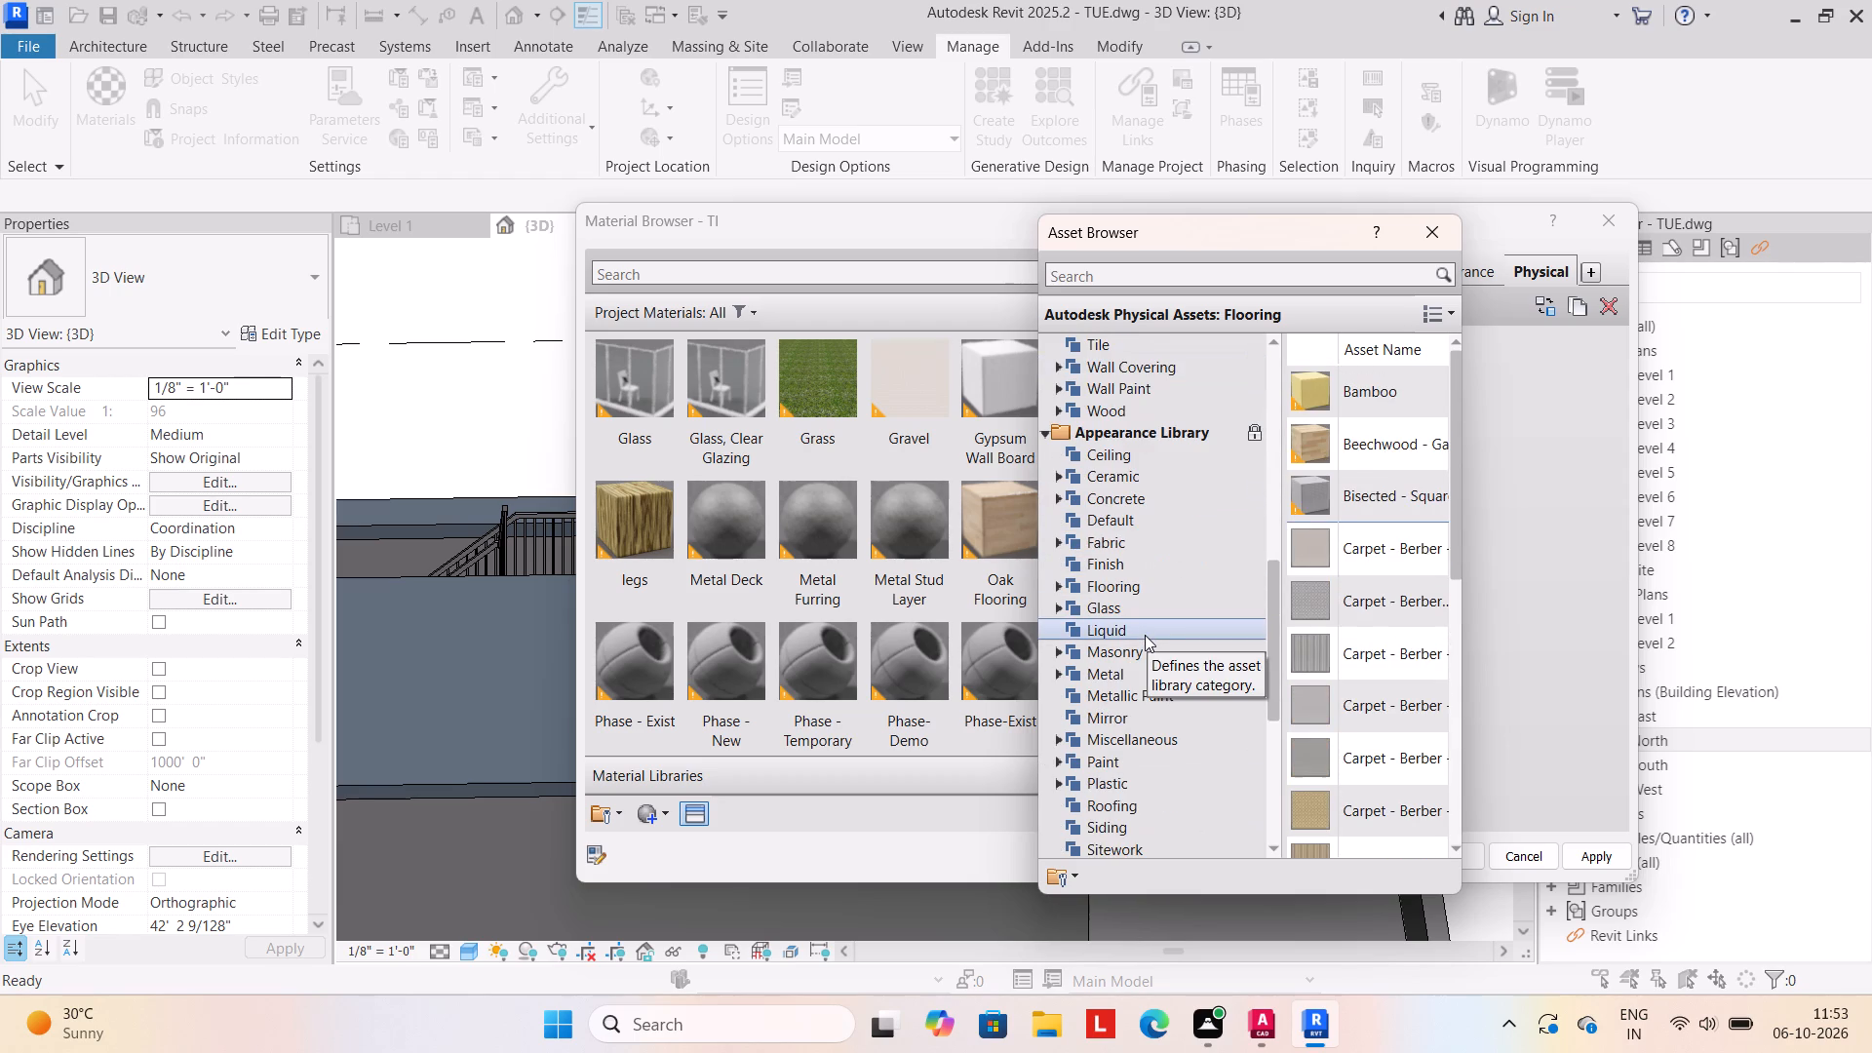
scroll(1145, 635, "down", 3)
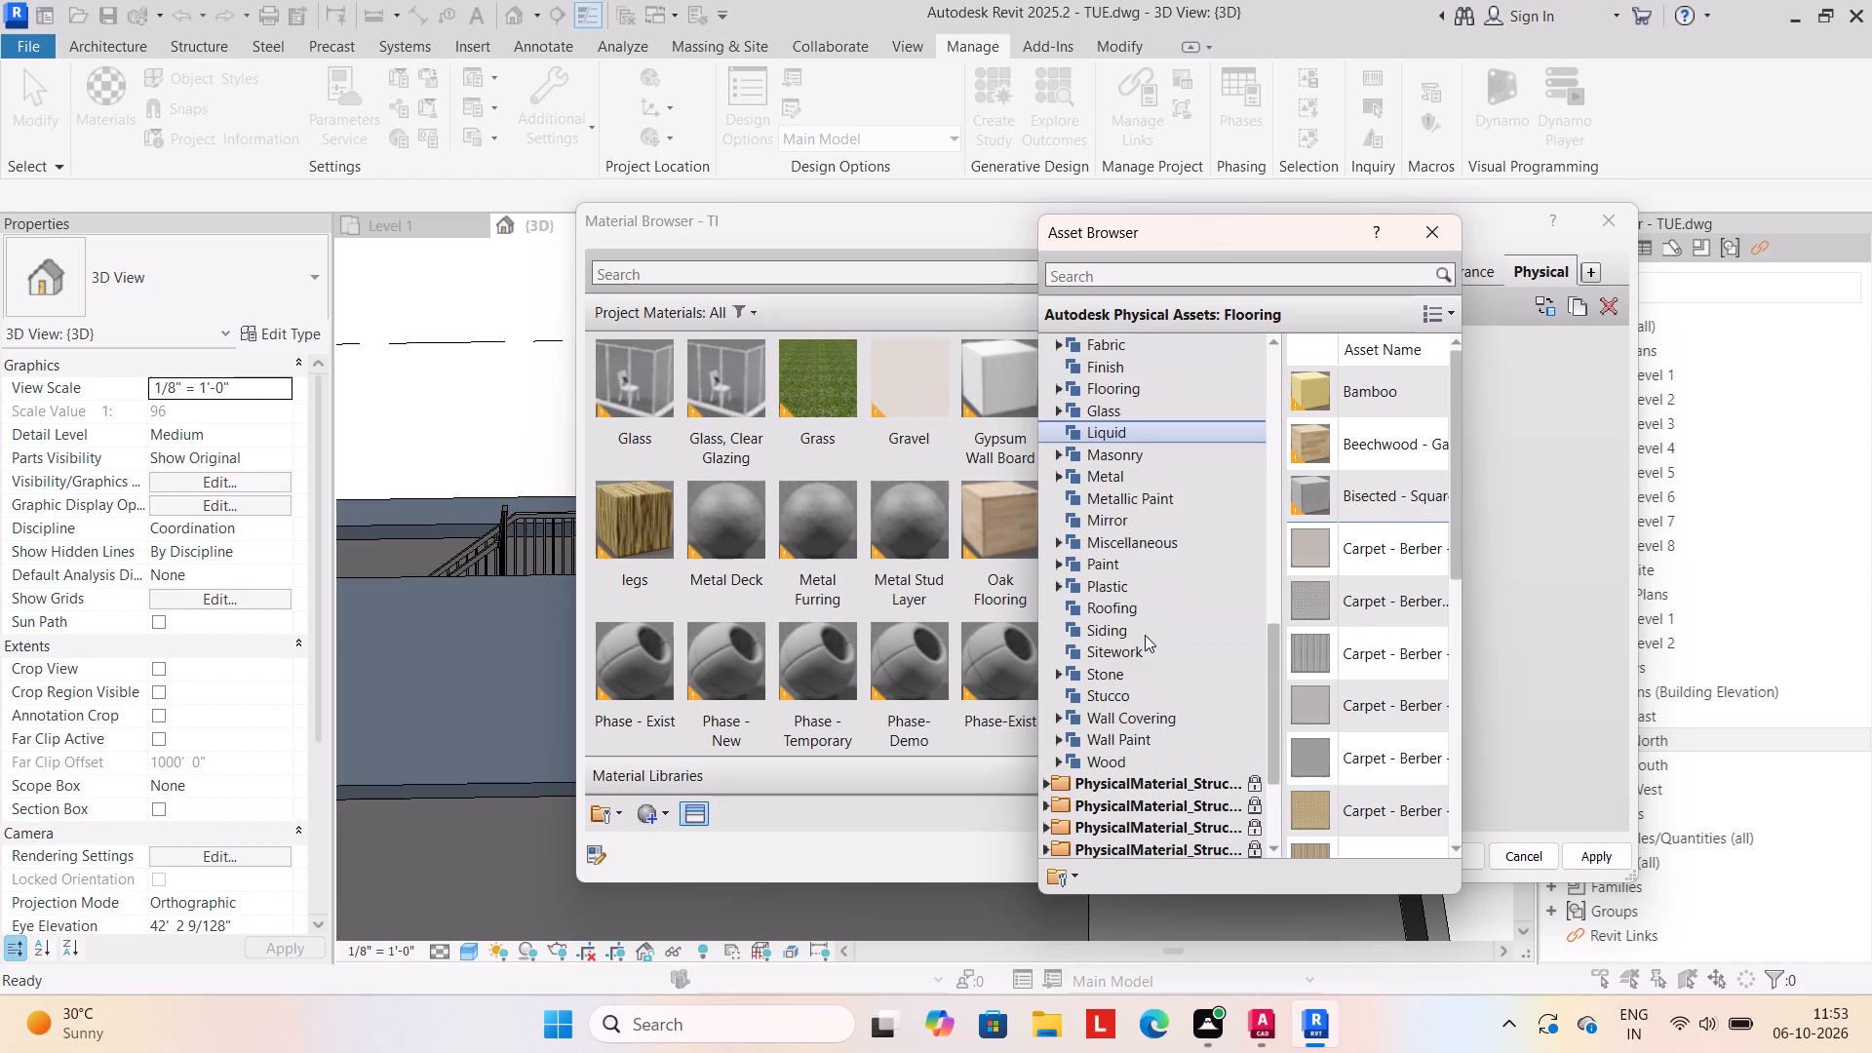
scroll(1145, 635, "down", 2)
scroll(1058, 340, "up", 1)
Search the asset libraries for WALL.
left_click(1114, 274)
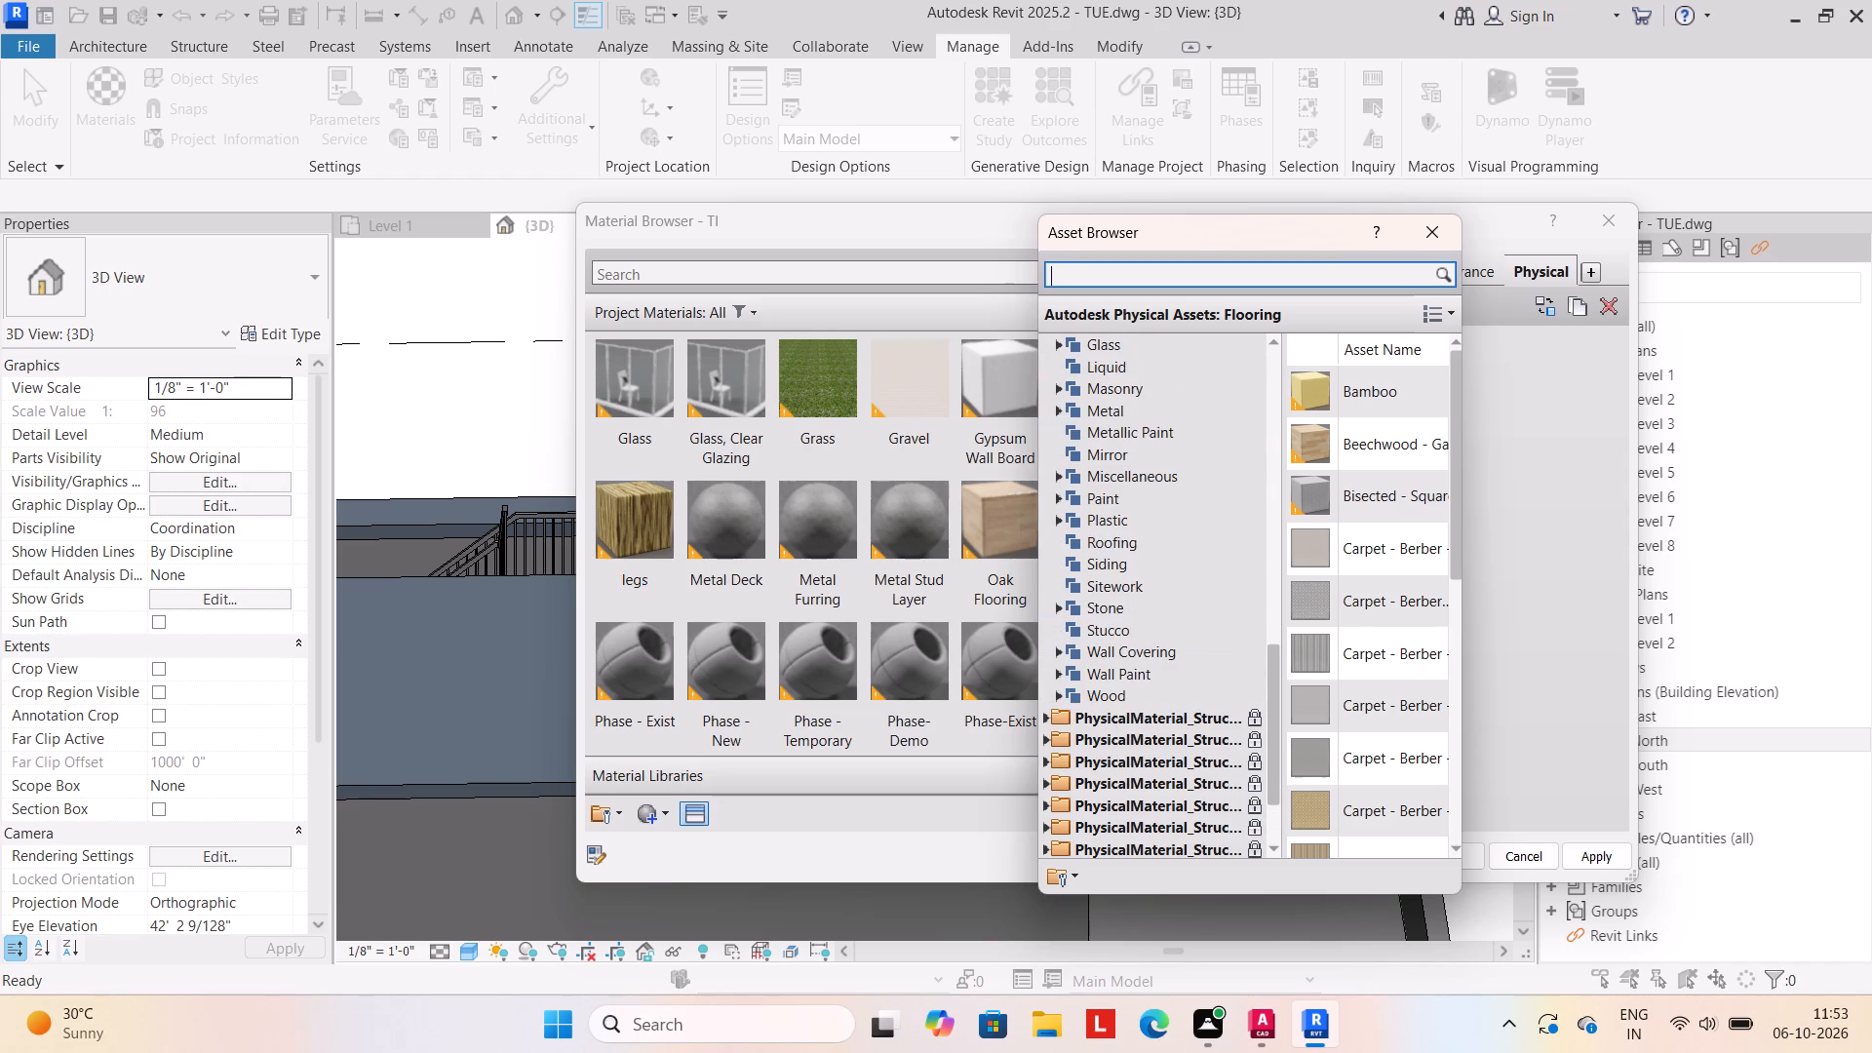
type("WALL")
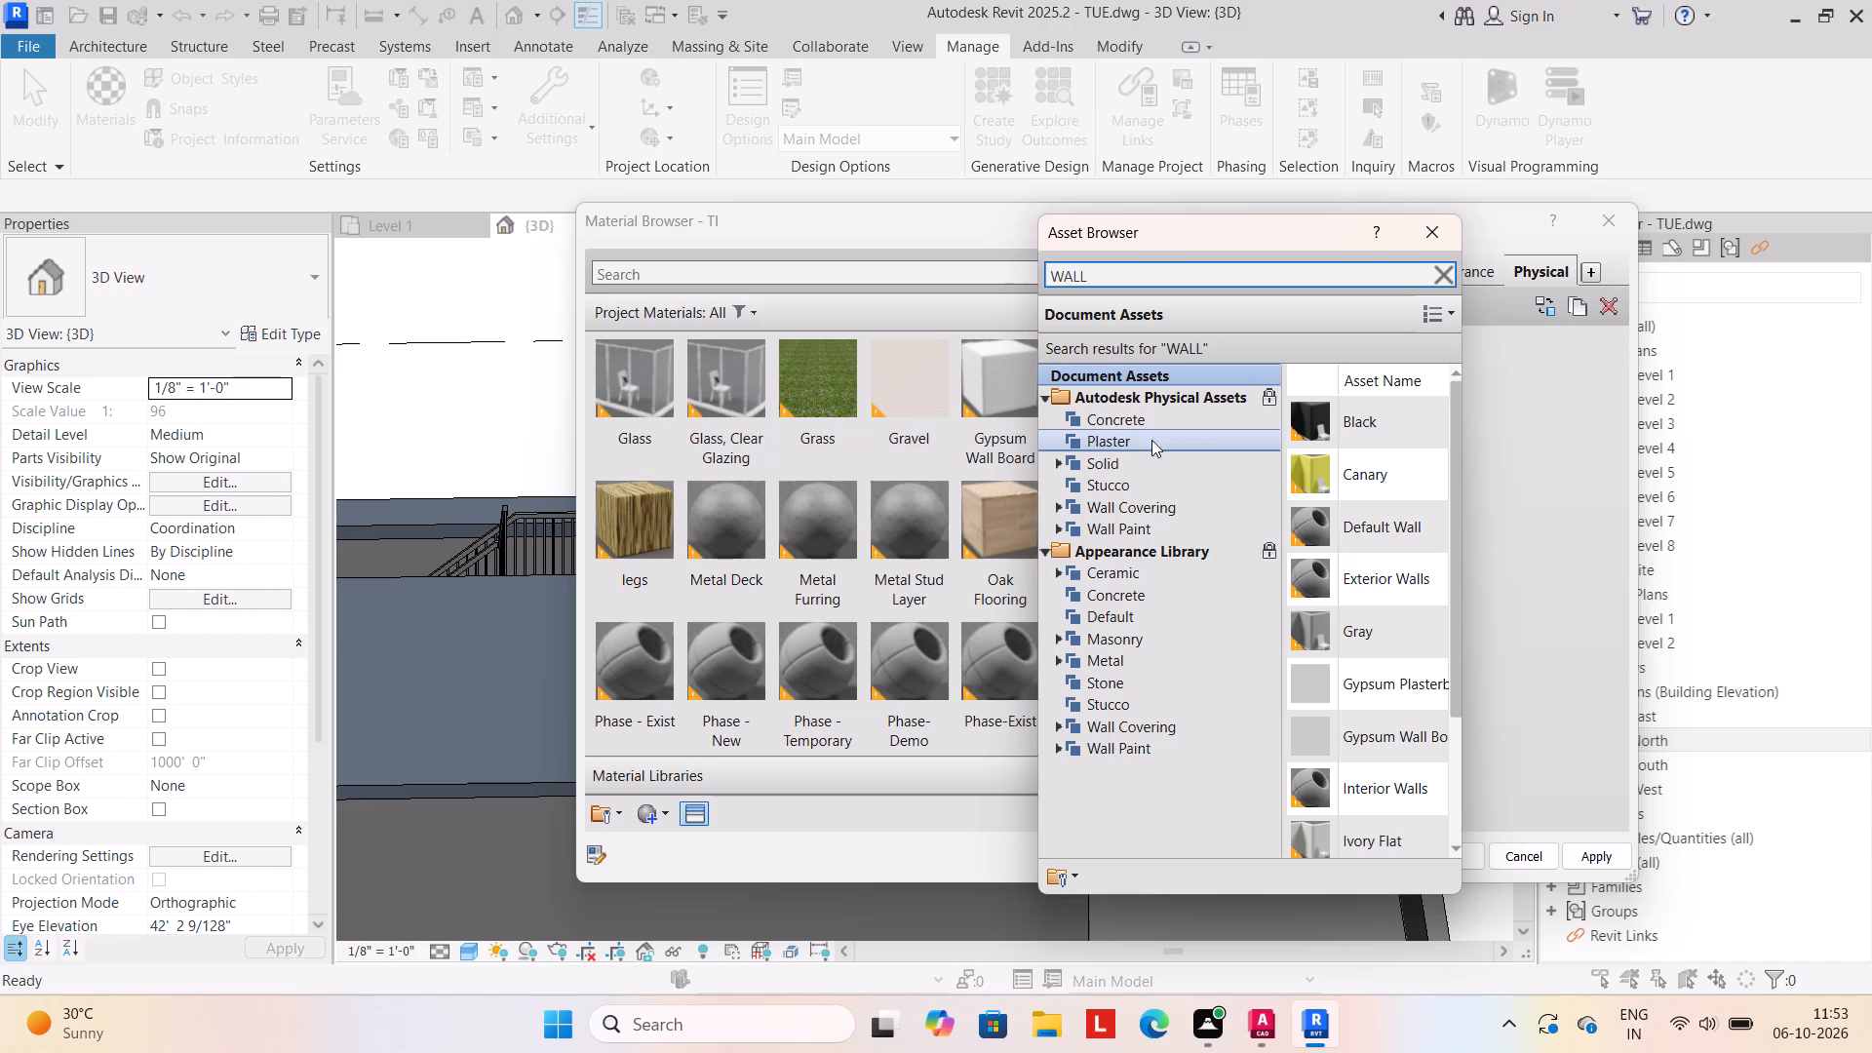
Examine the wall paint colours and wall textures in the Appearance Library's Wall Paint category.
left_click(1201, 748)
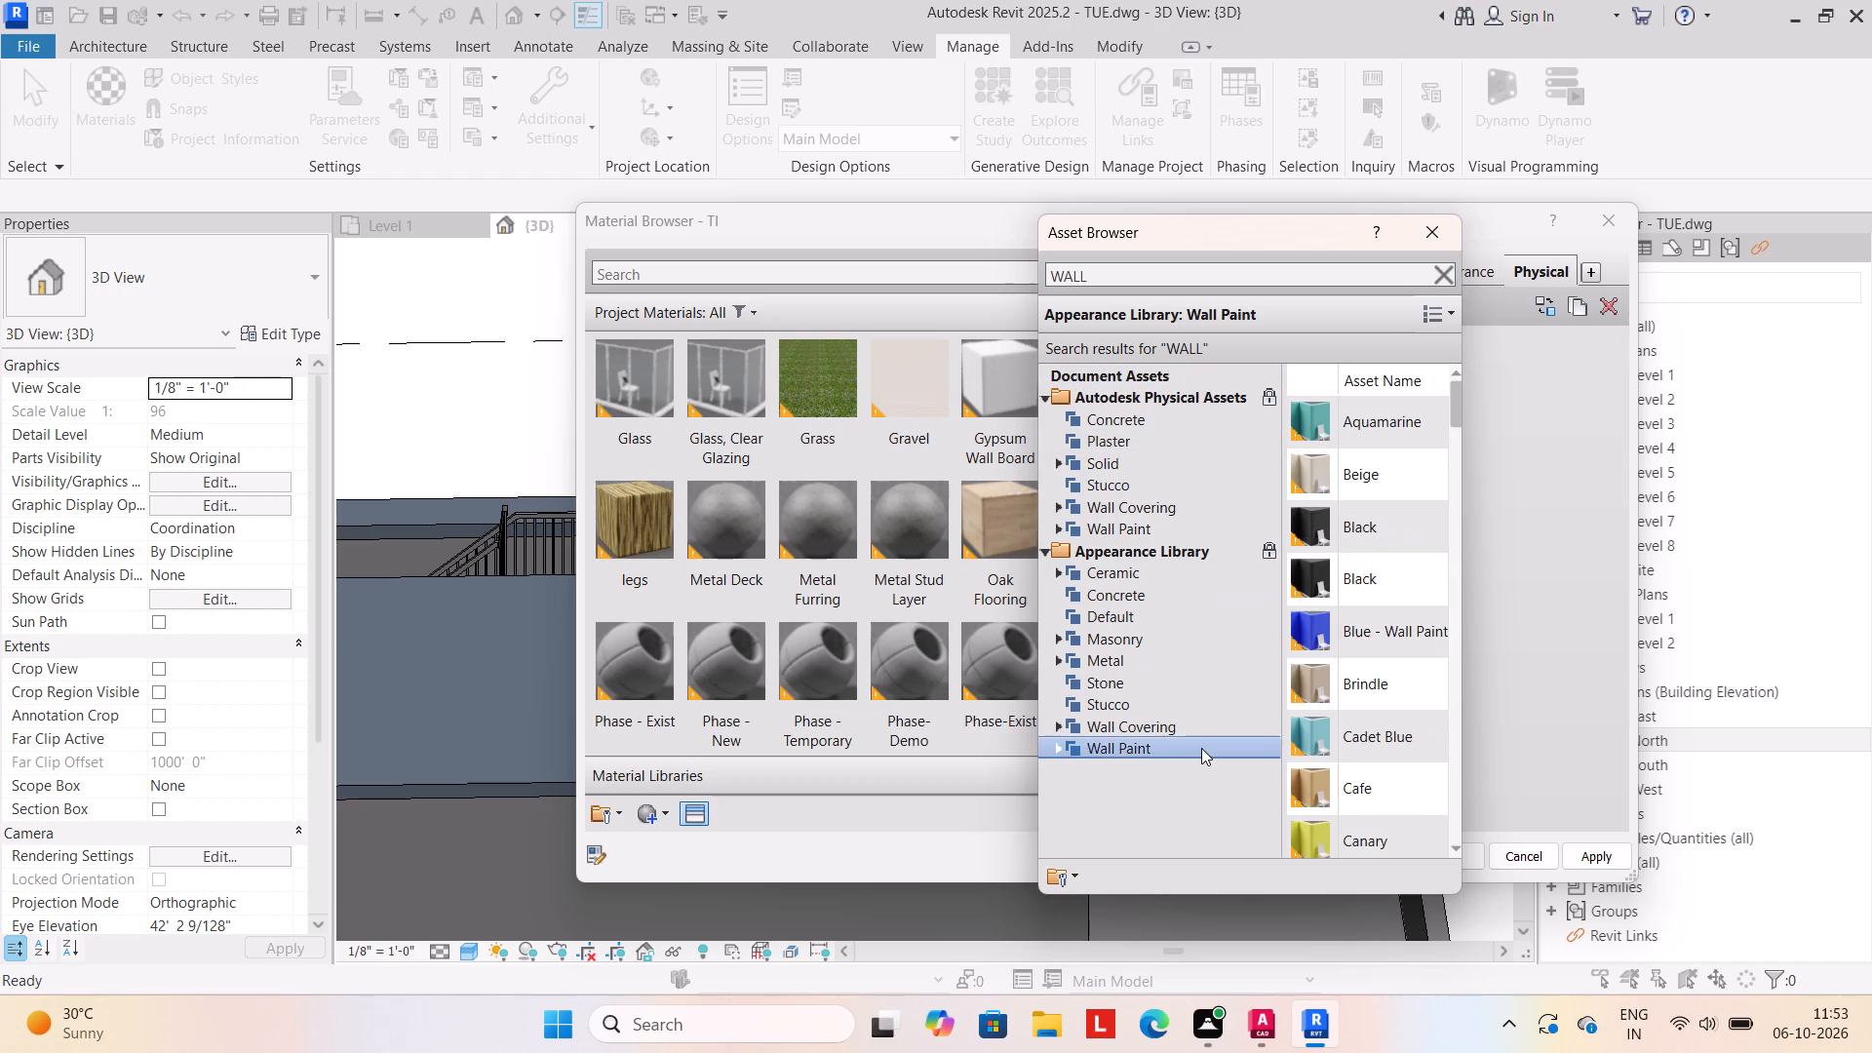
scroll(1399, 552, "down", 5)
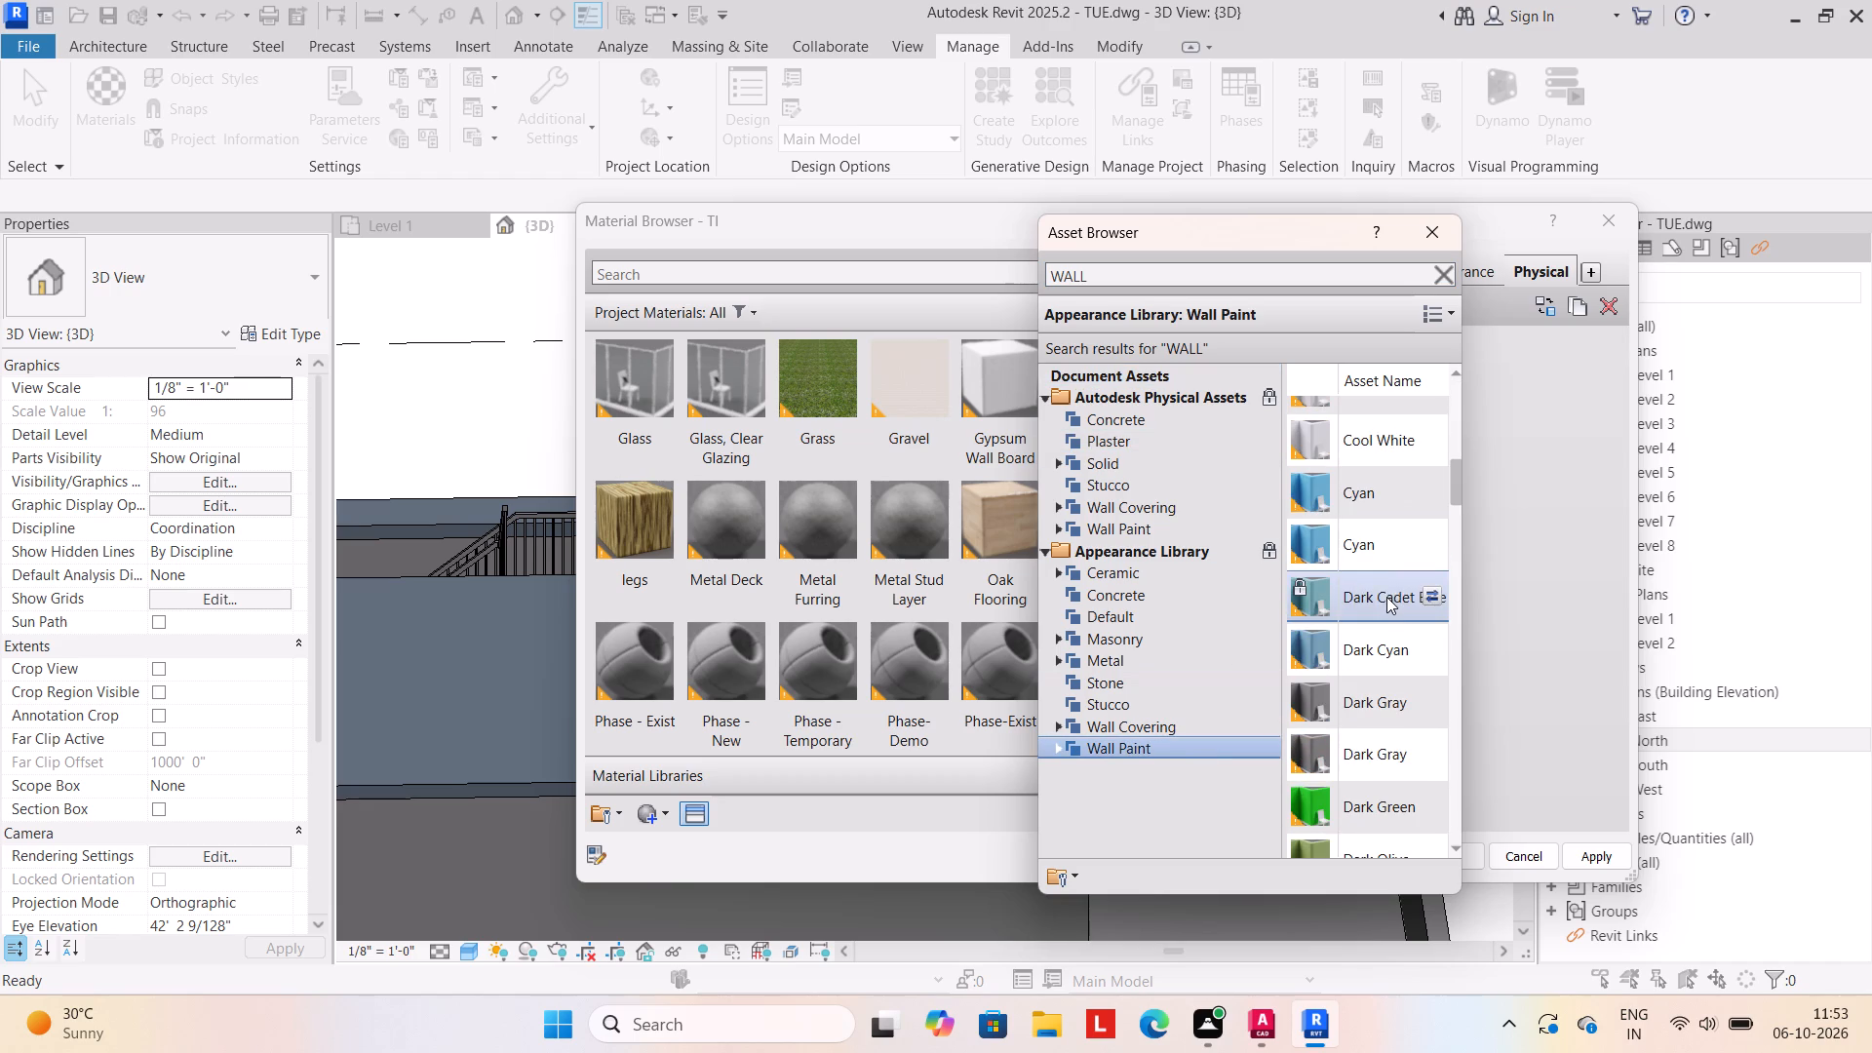
scroll(1384, 598, "down", 10)
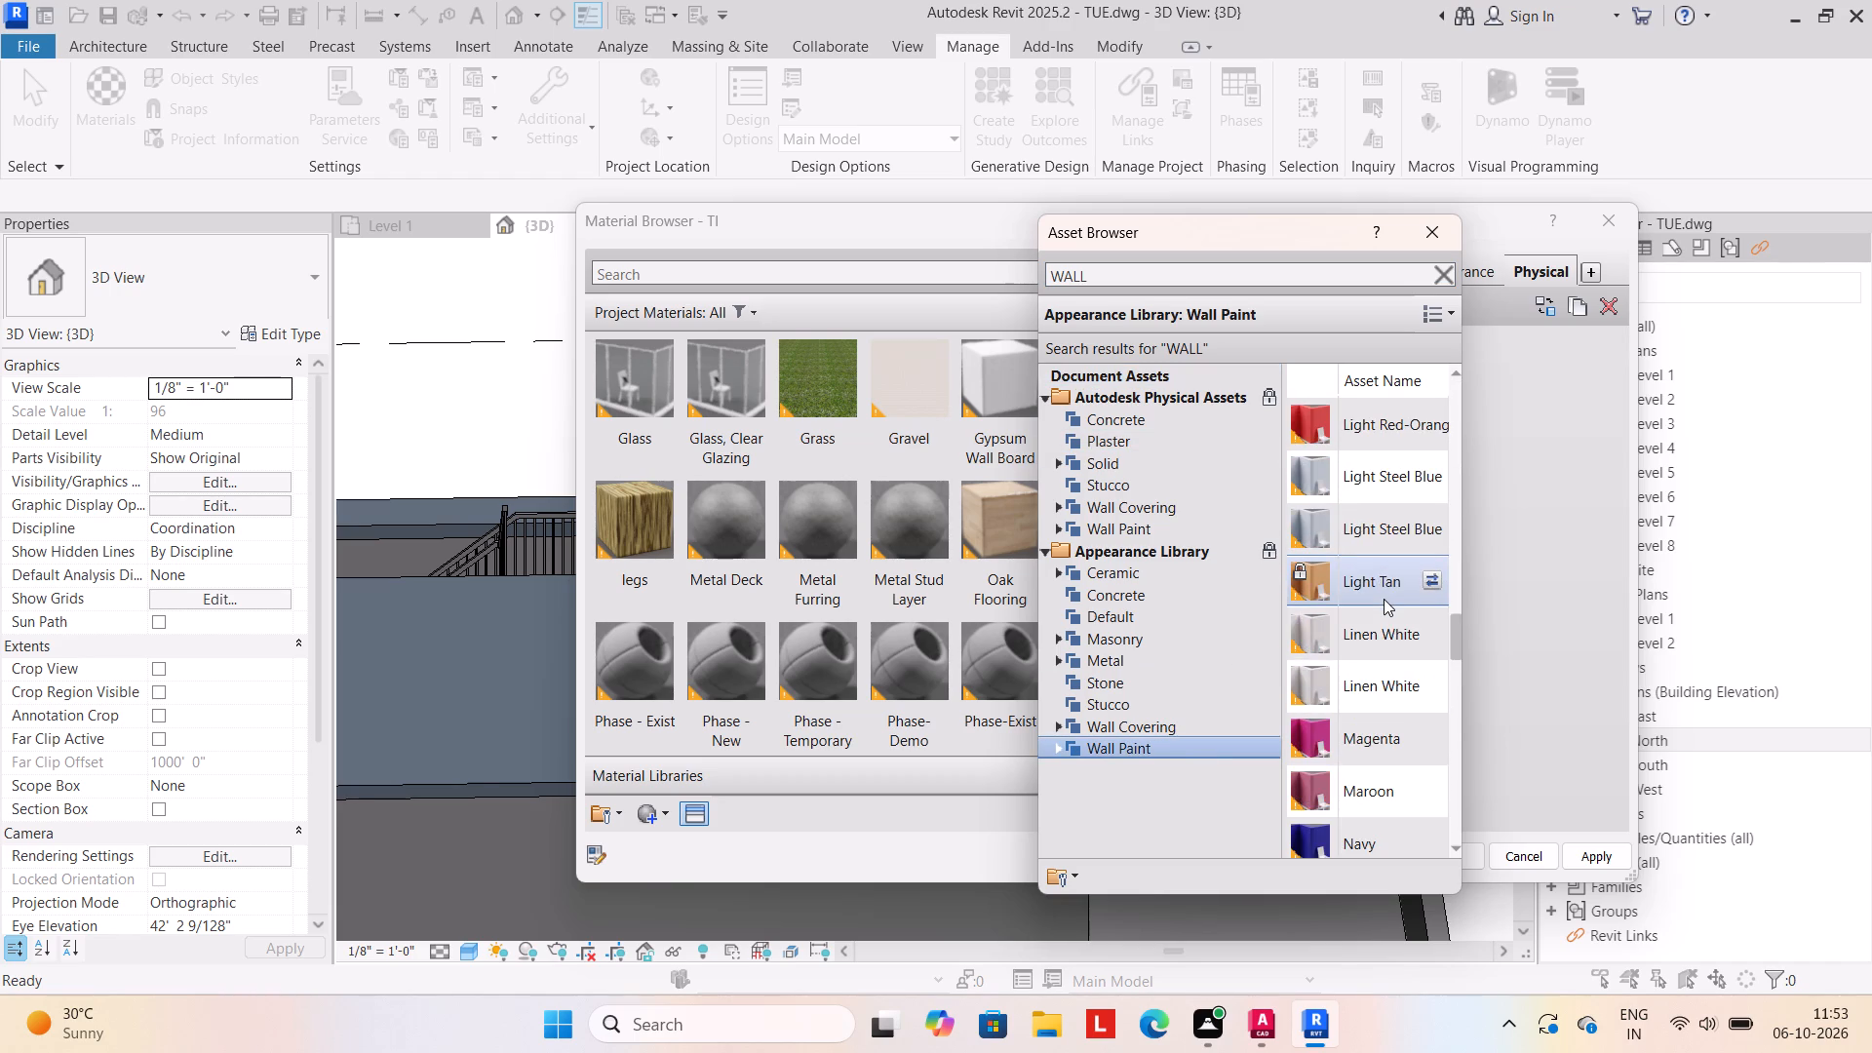
scroll(1384, 599, "down", 15)
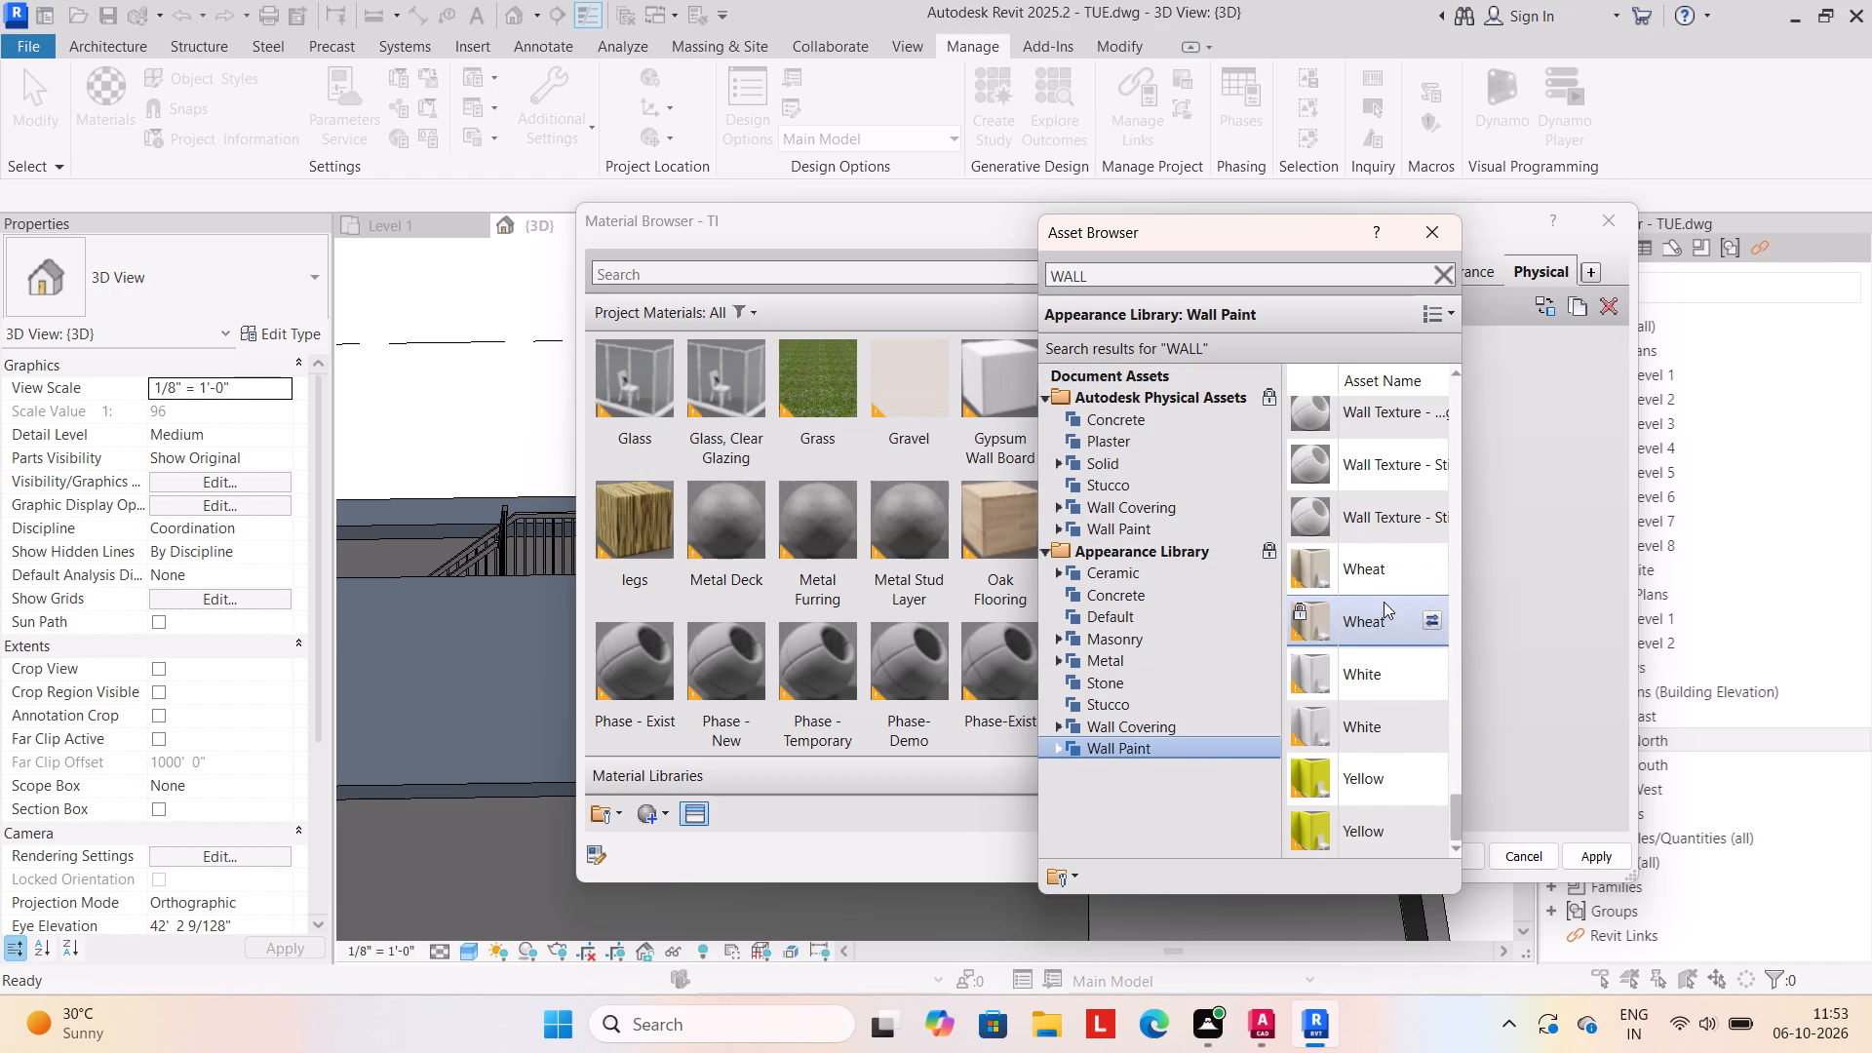
scroll(1384, 602, "down", 4)
scroll(1350, 603, "up", 2)
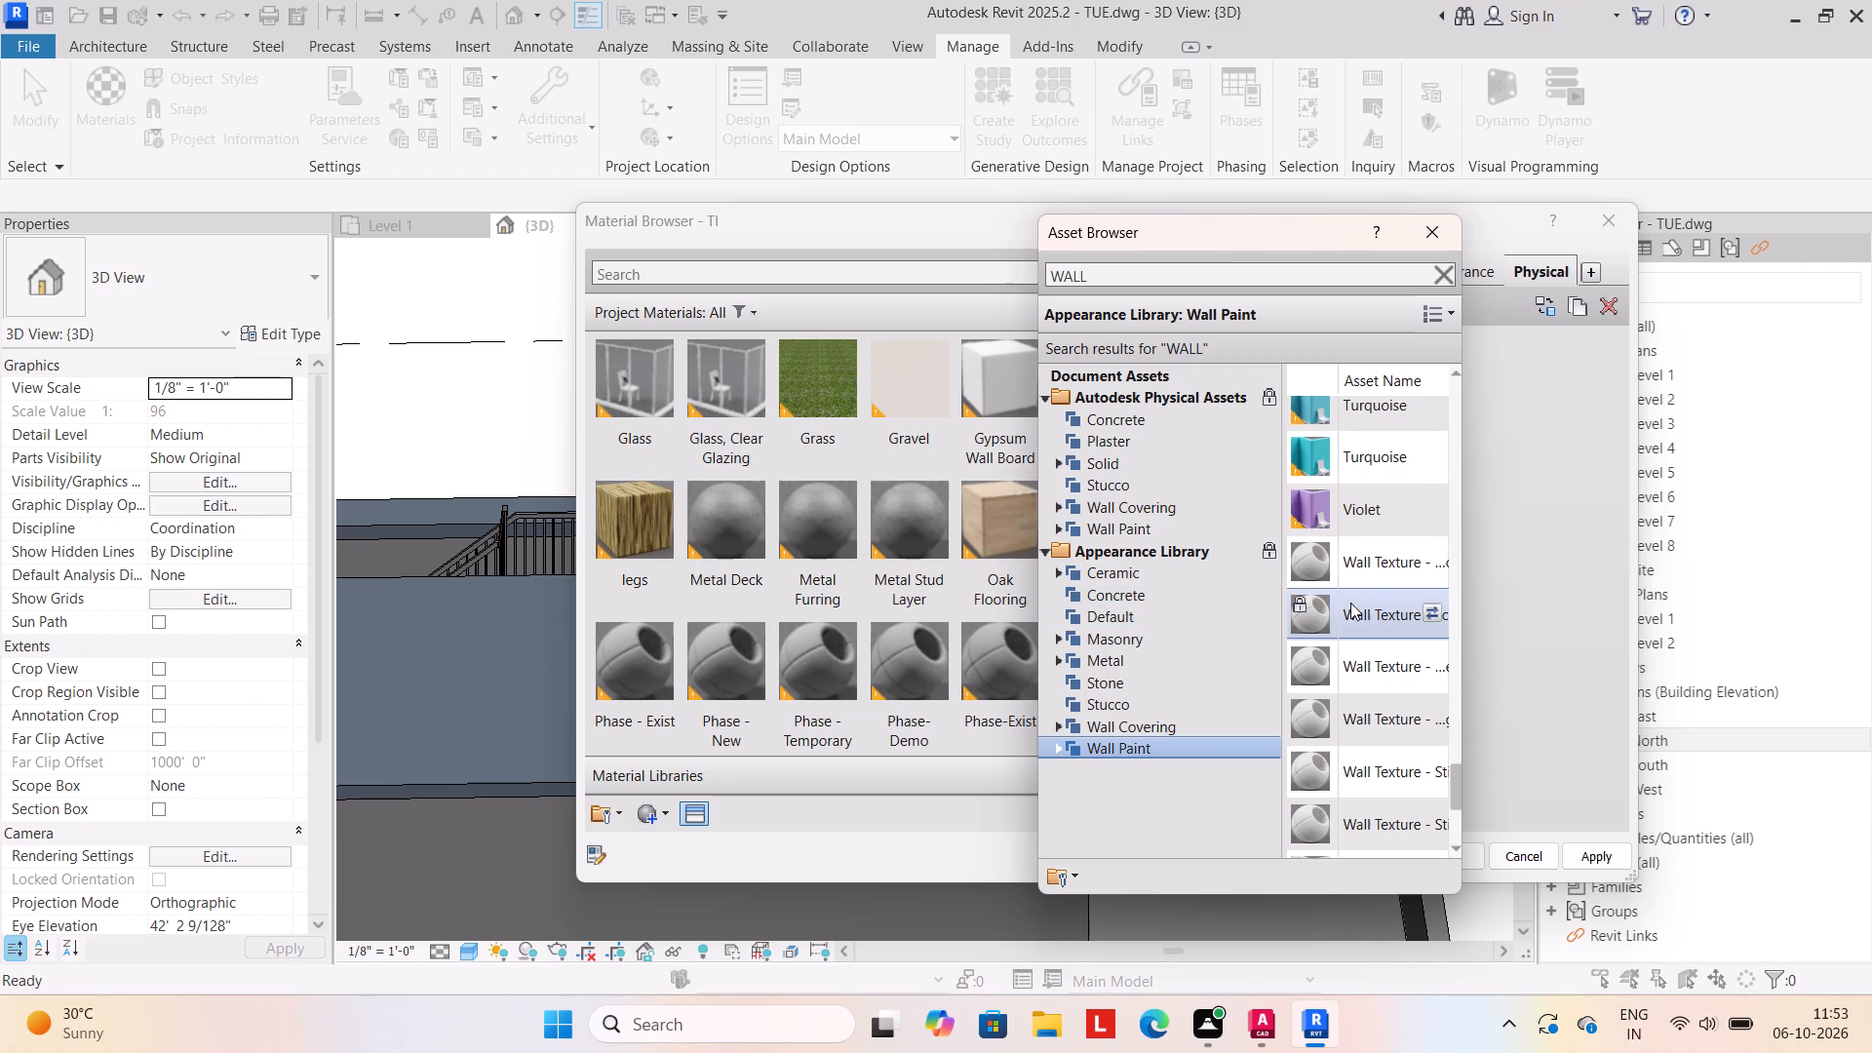
scroll(1354, 595, "up", 2)
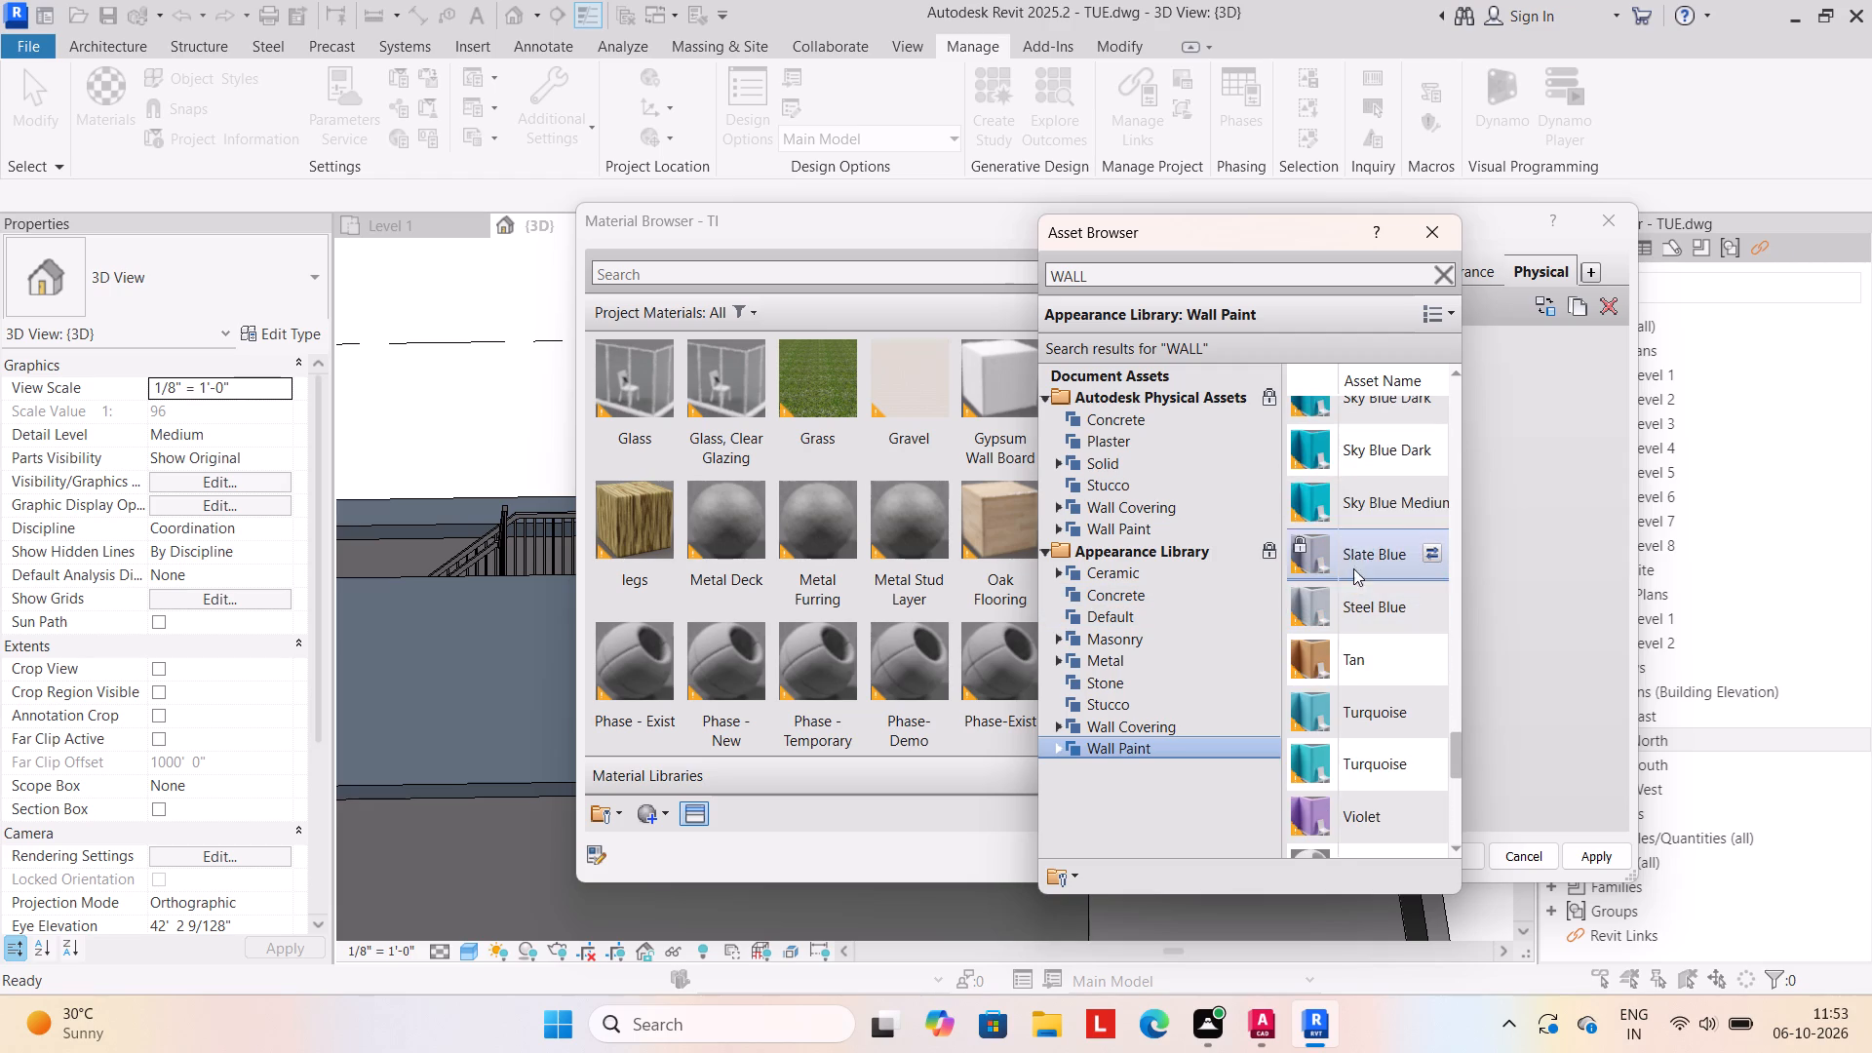
scroll(1433, 550, "up", 1)
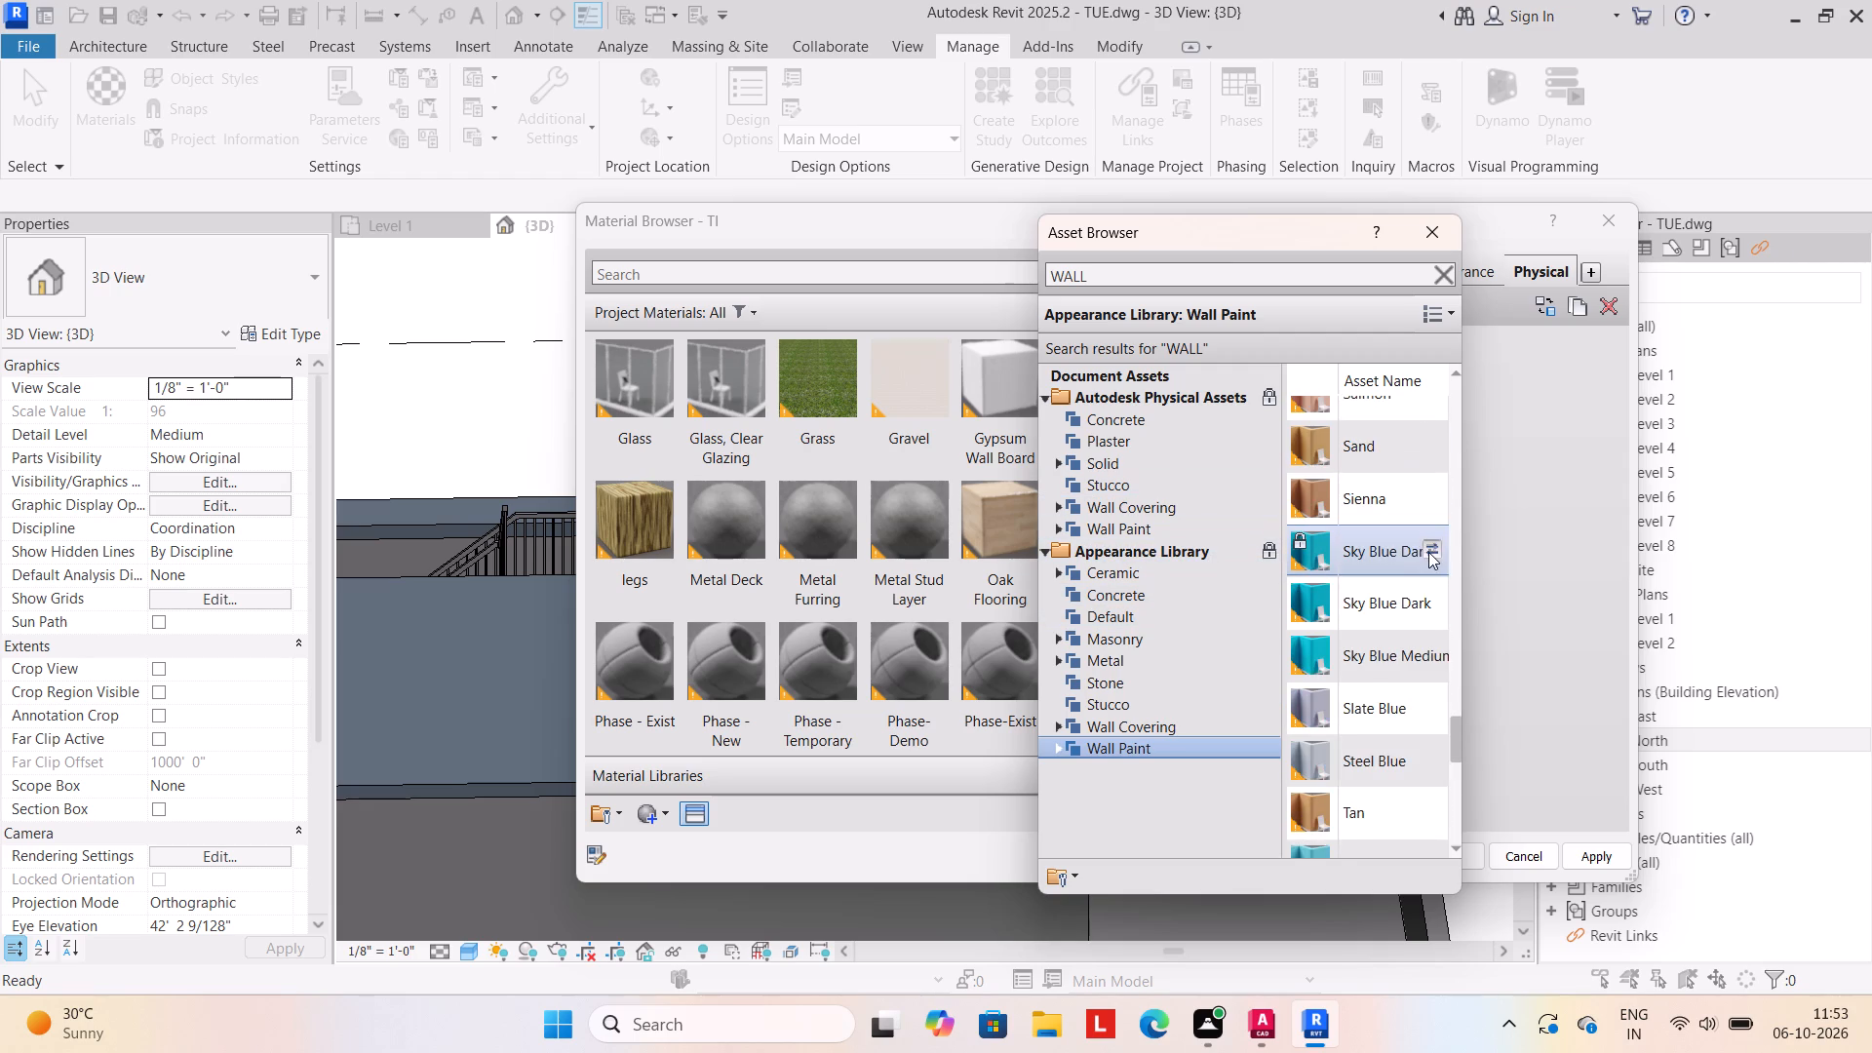
scroll(1388, 526, "up", 2)
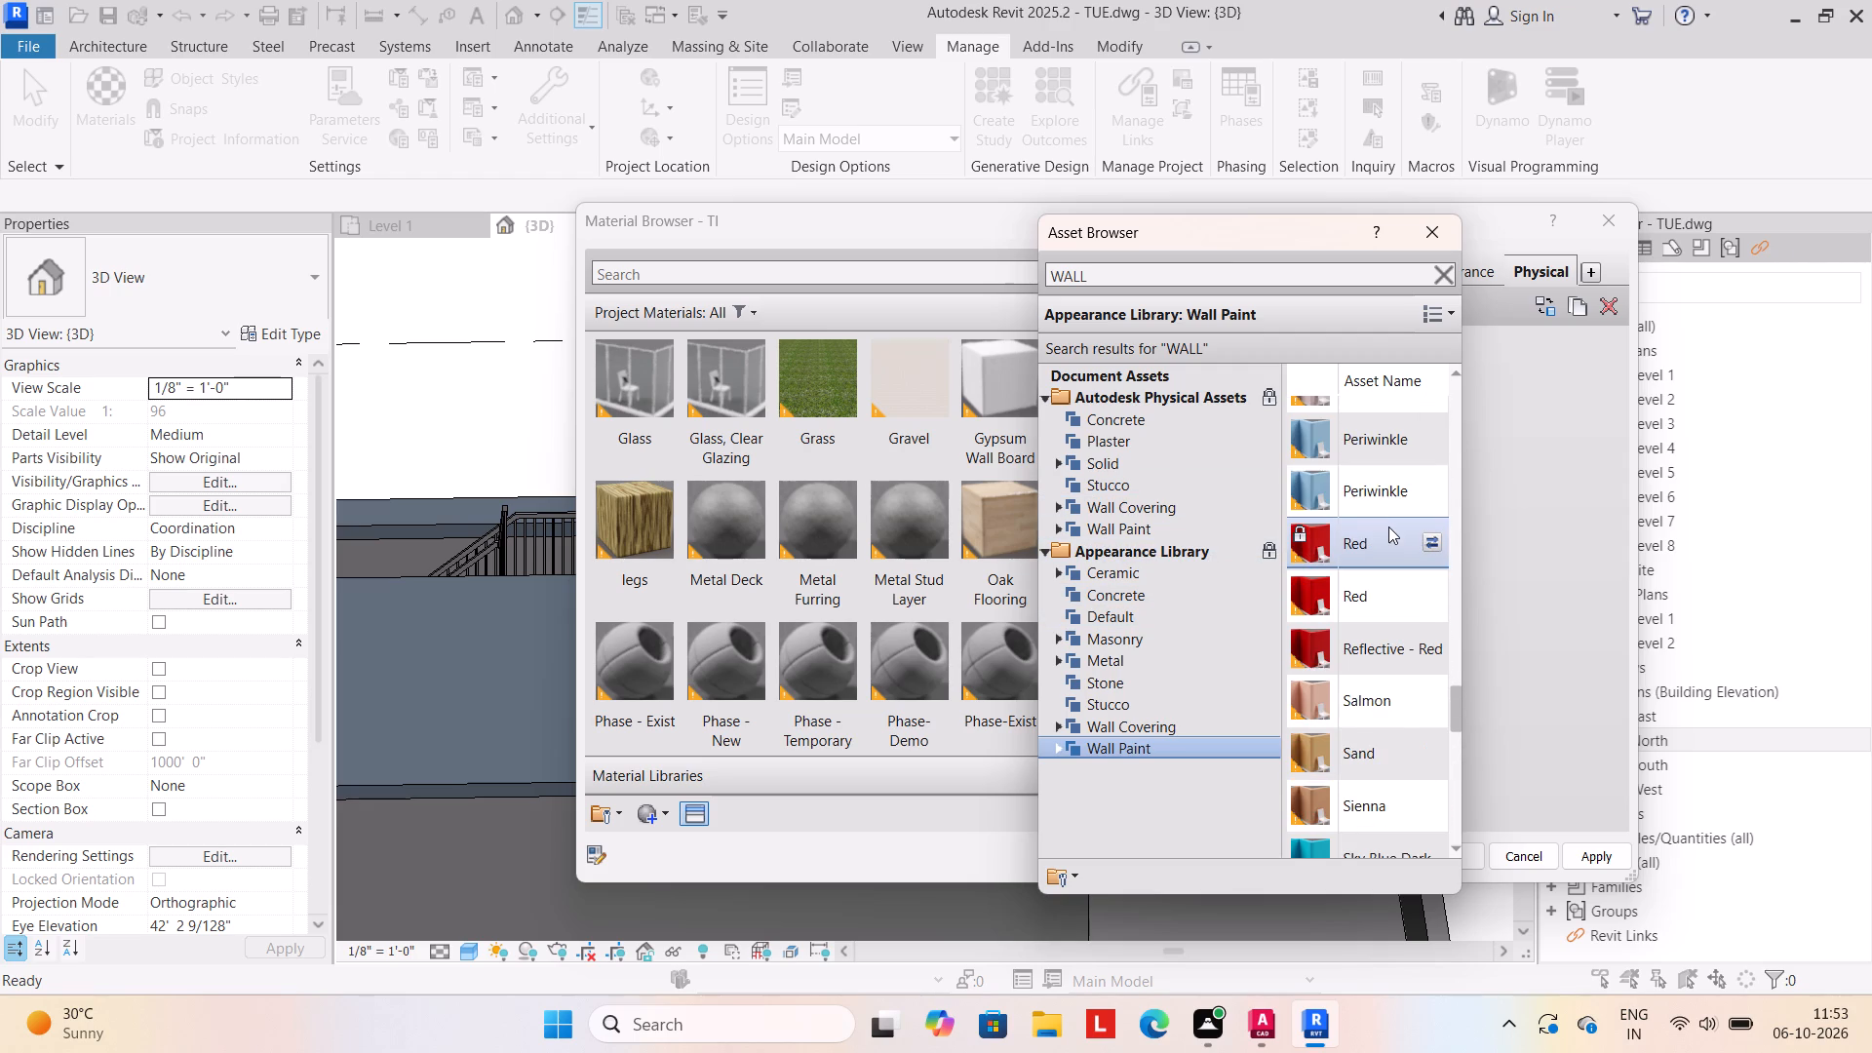
scroll(1388, 526, "up", 3)
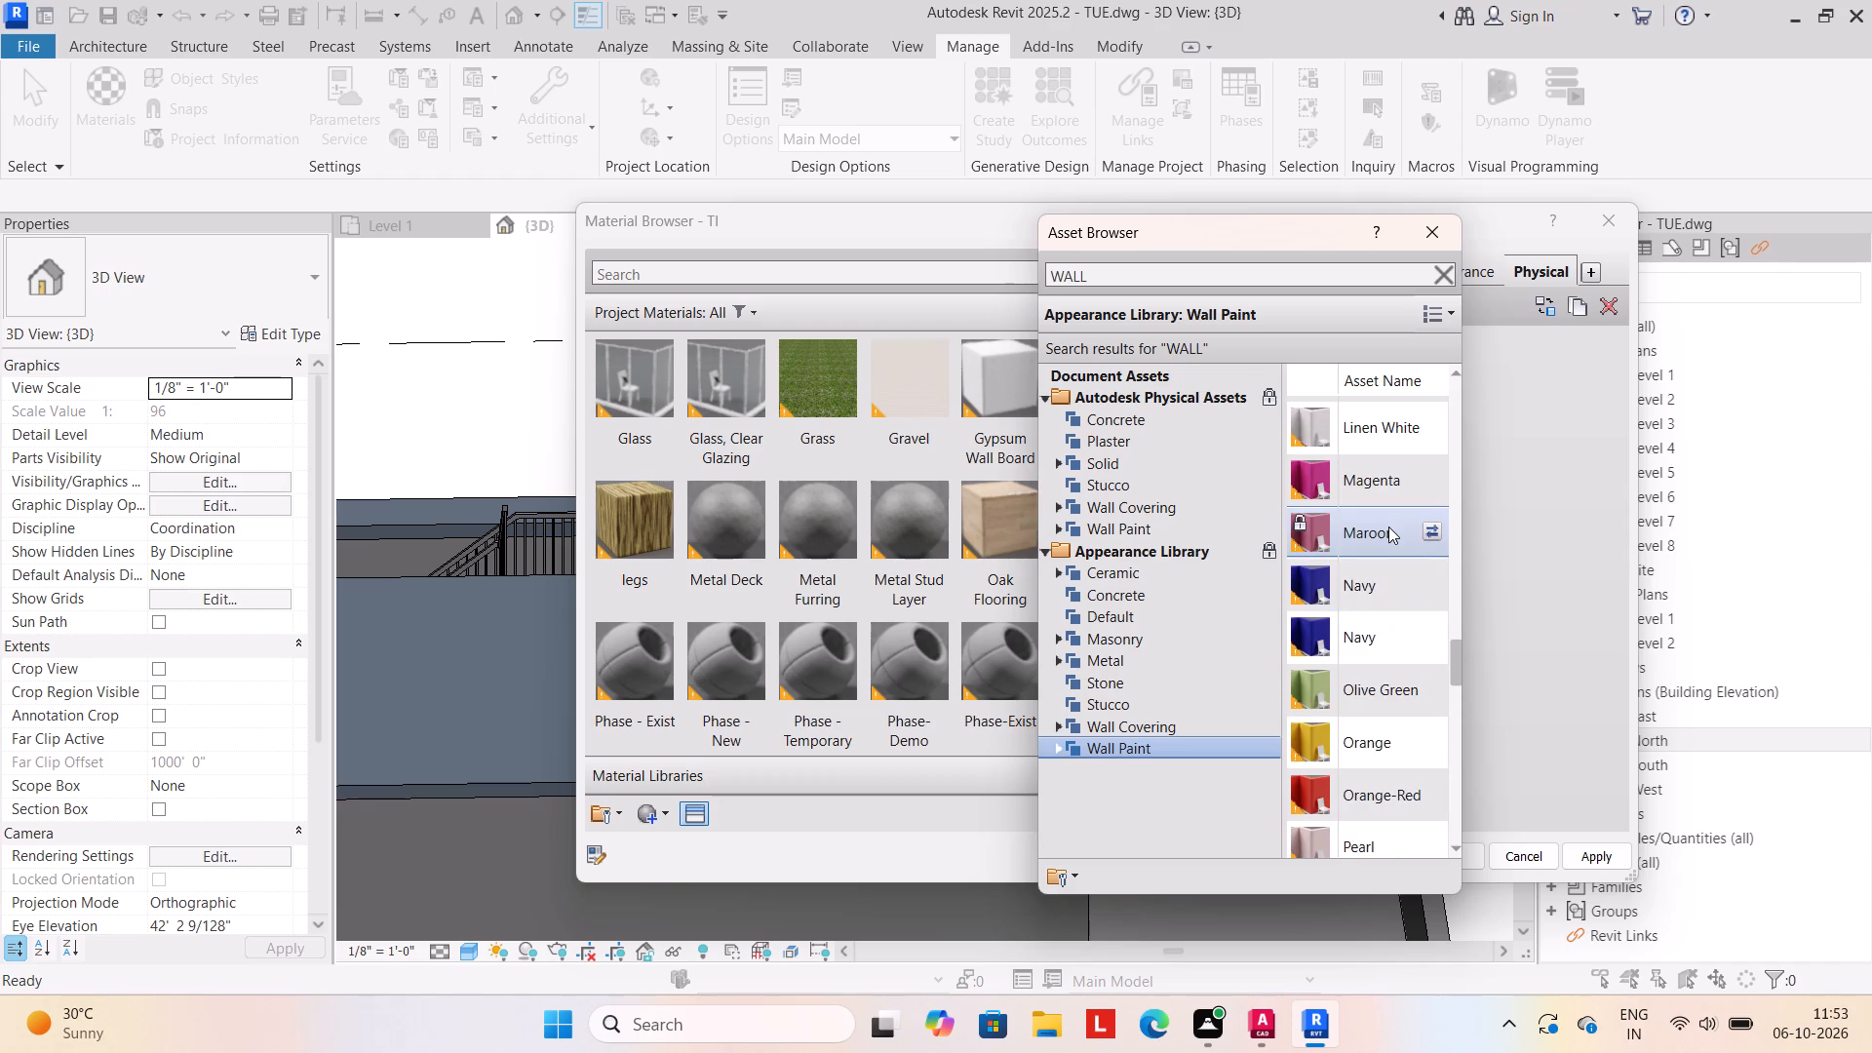
scroll(1388, 526, "up", 7)
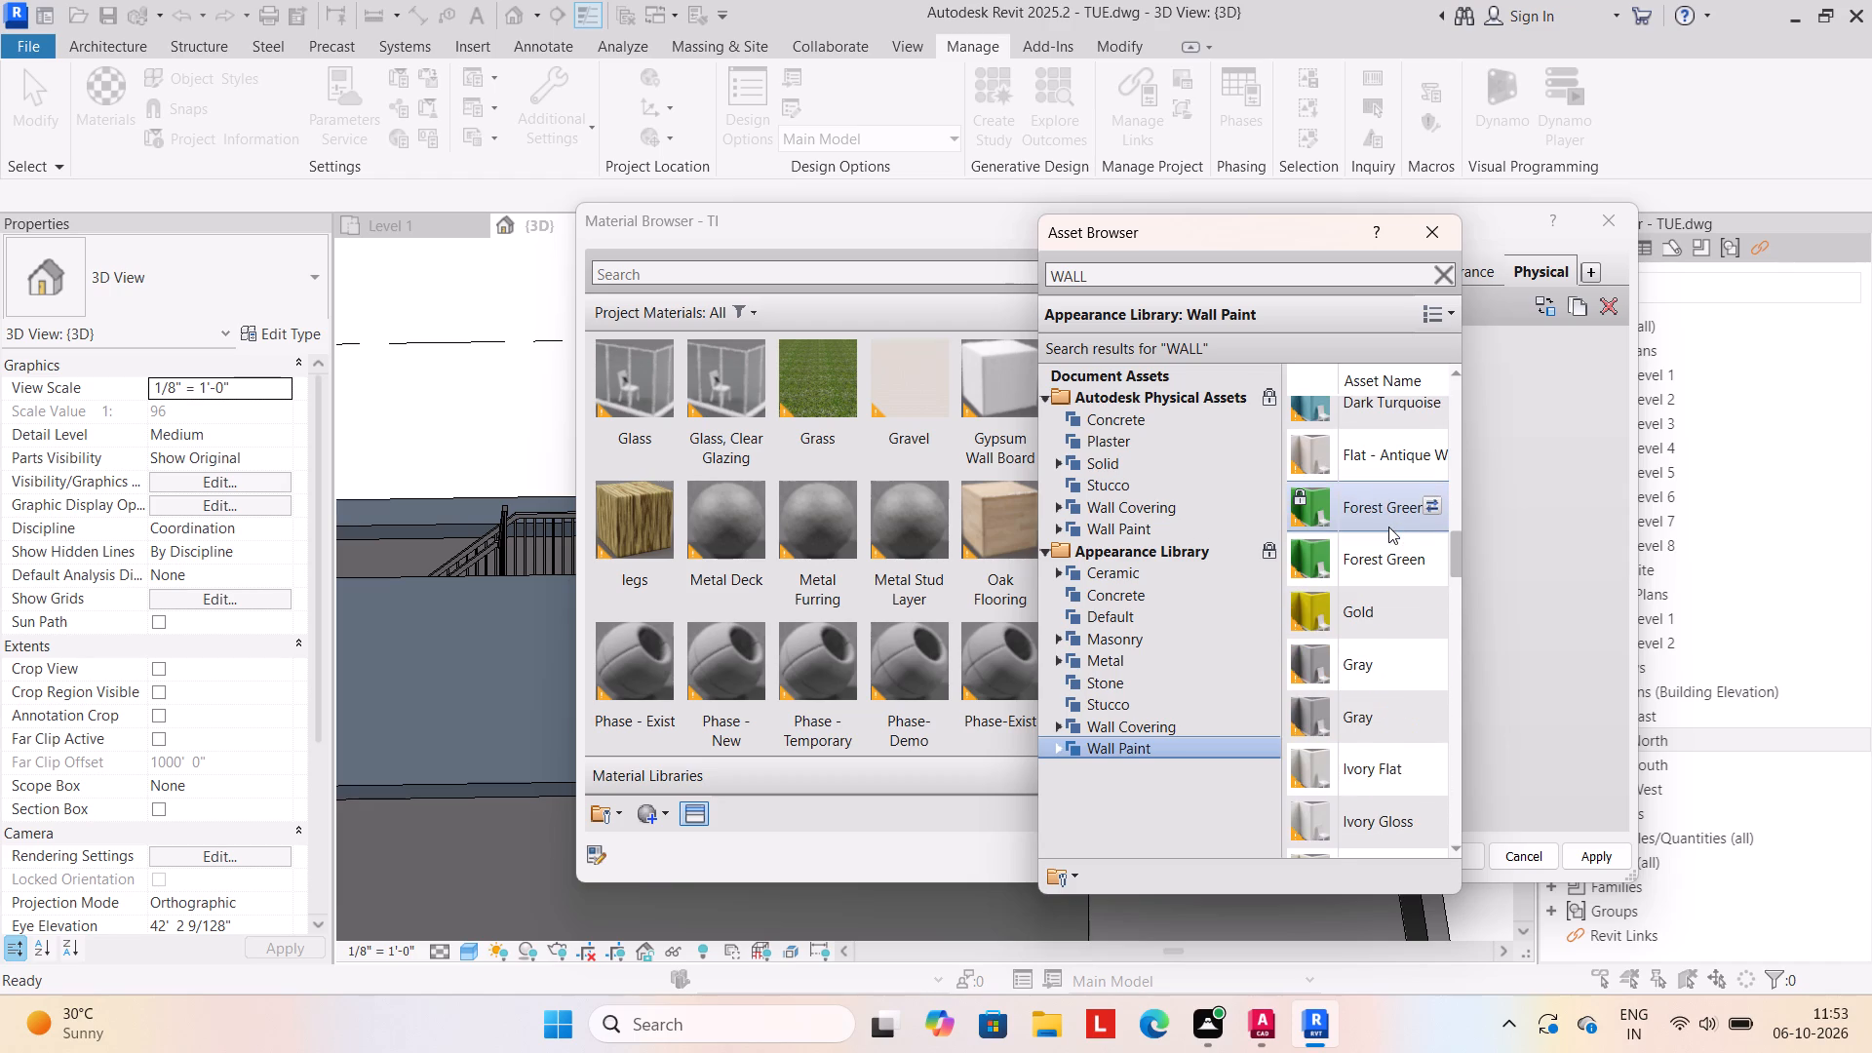
scroll(1364, 528, "up", 1)
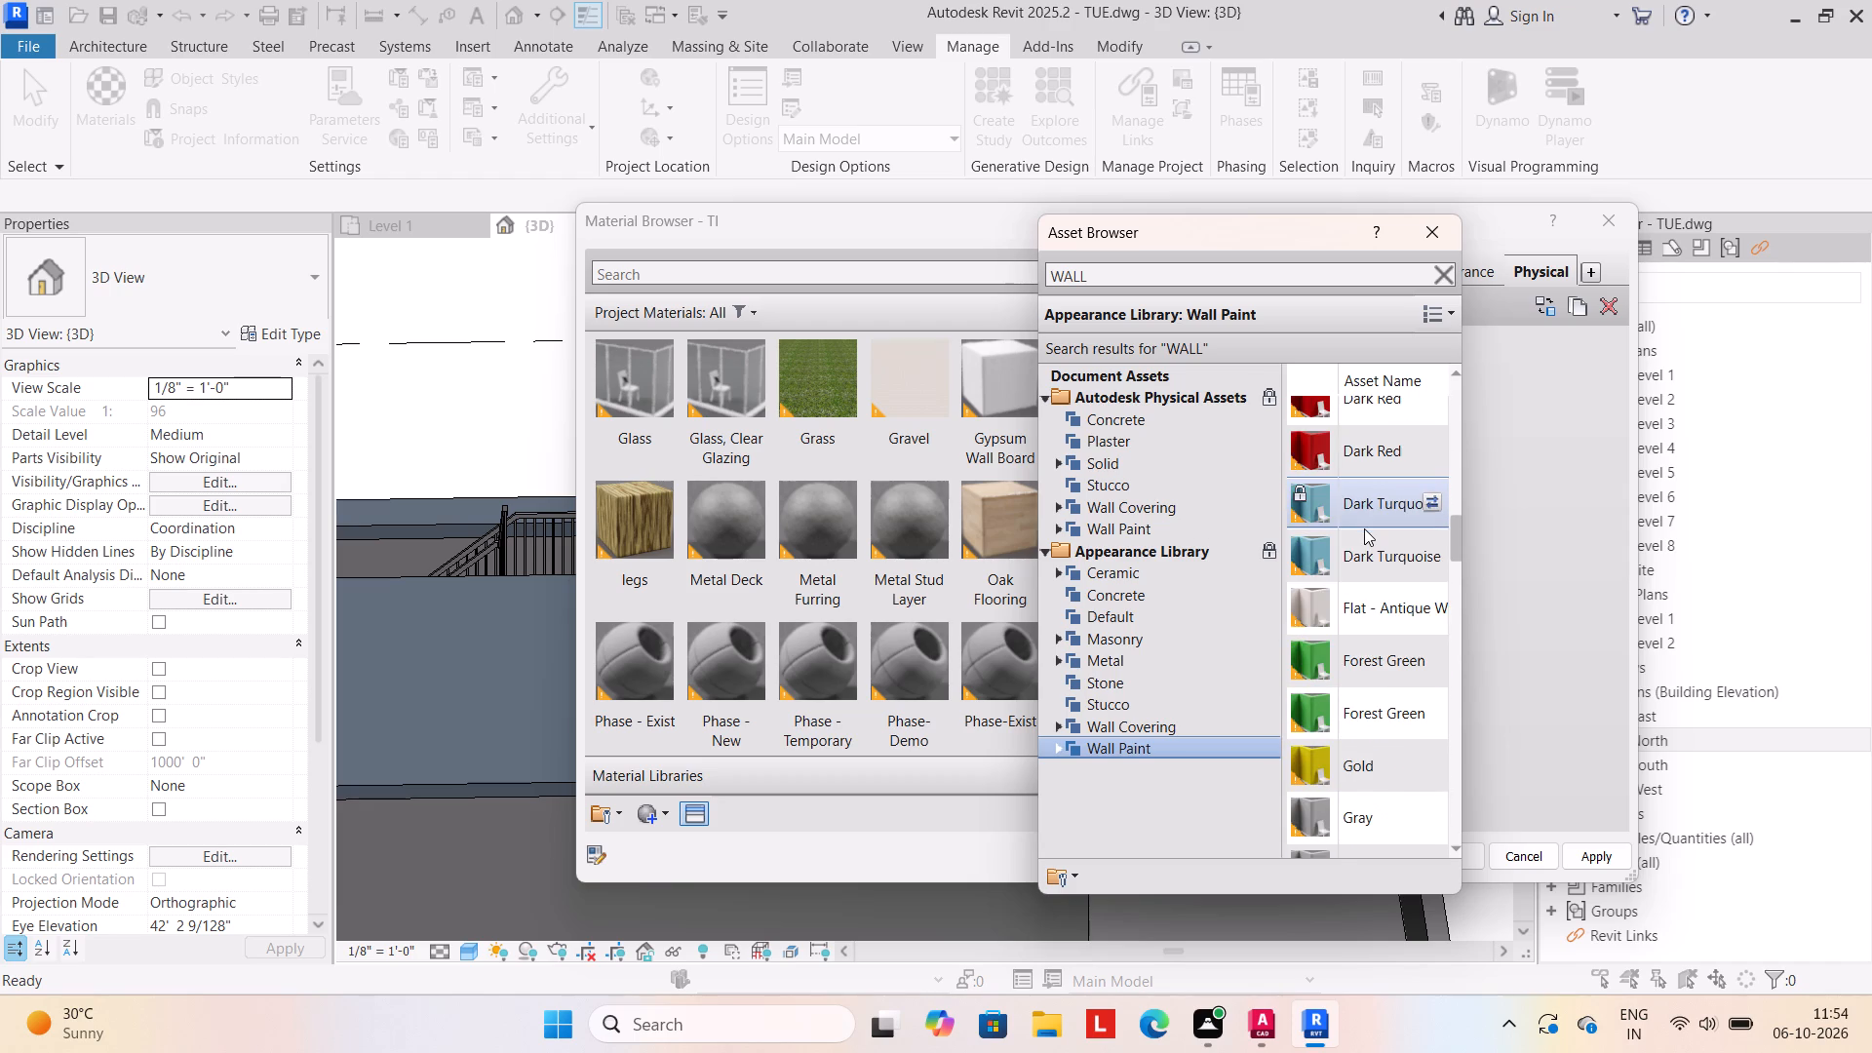
scroll(1364, 528, "up", 7)
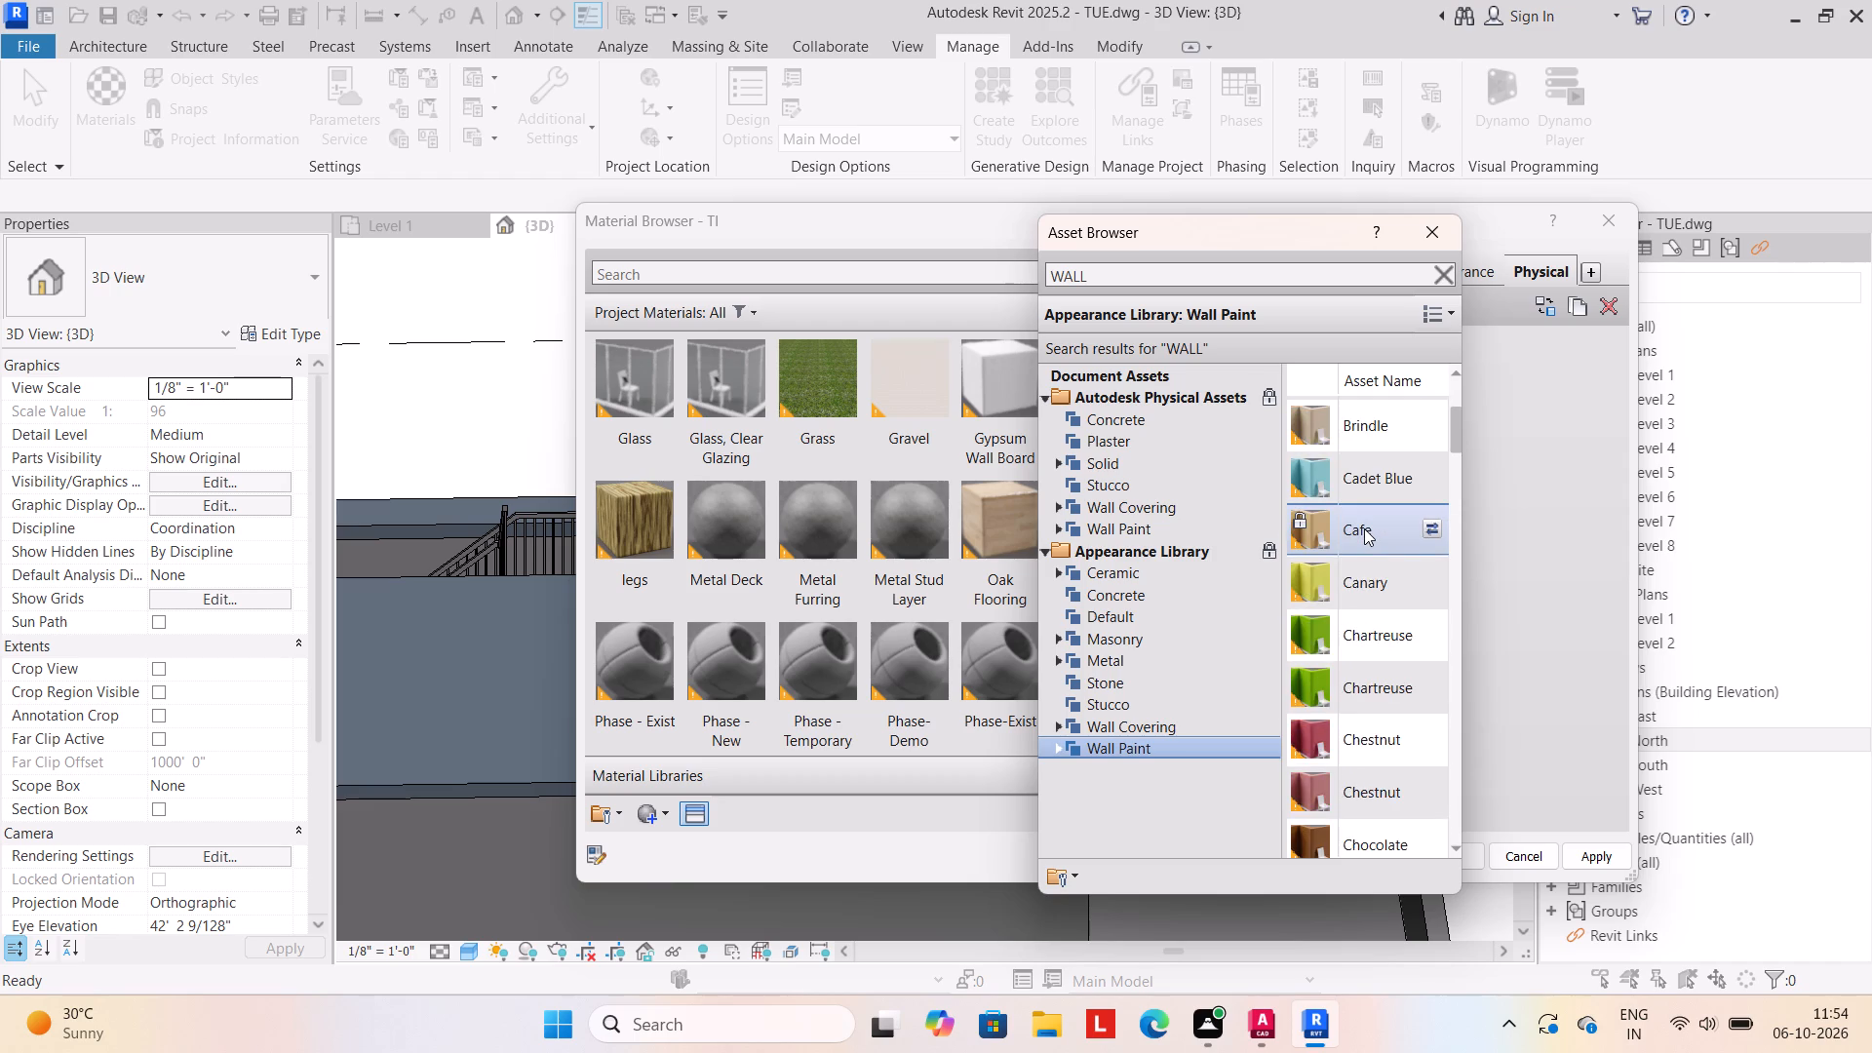
scroll(1364, 528, "up", 3)
scroll(1364, 528, "down", 2)
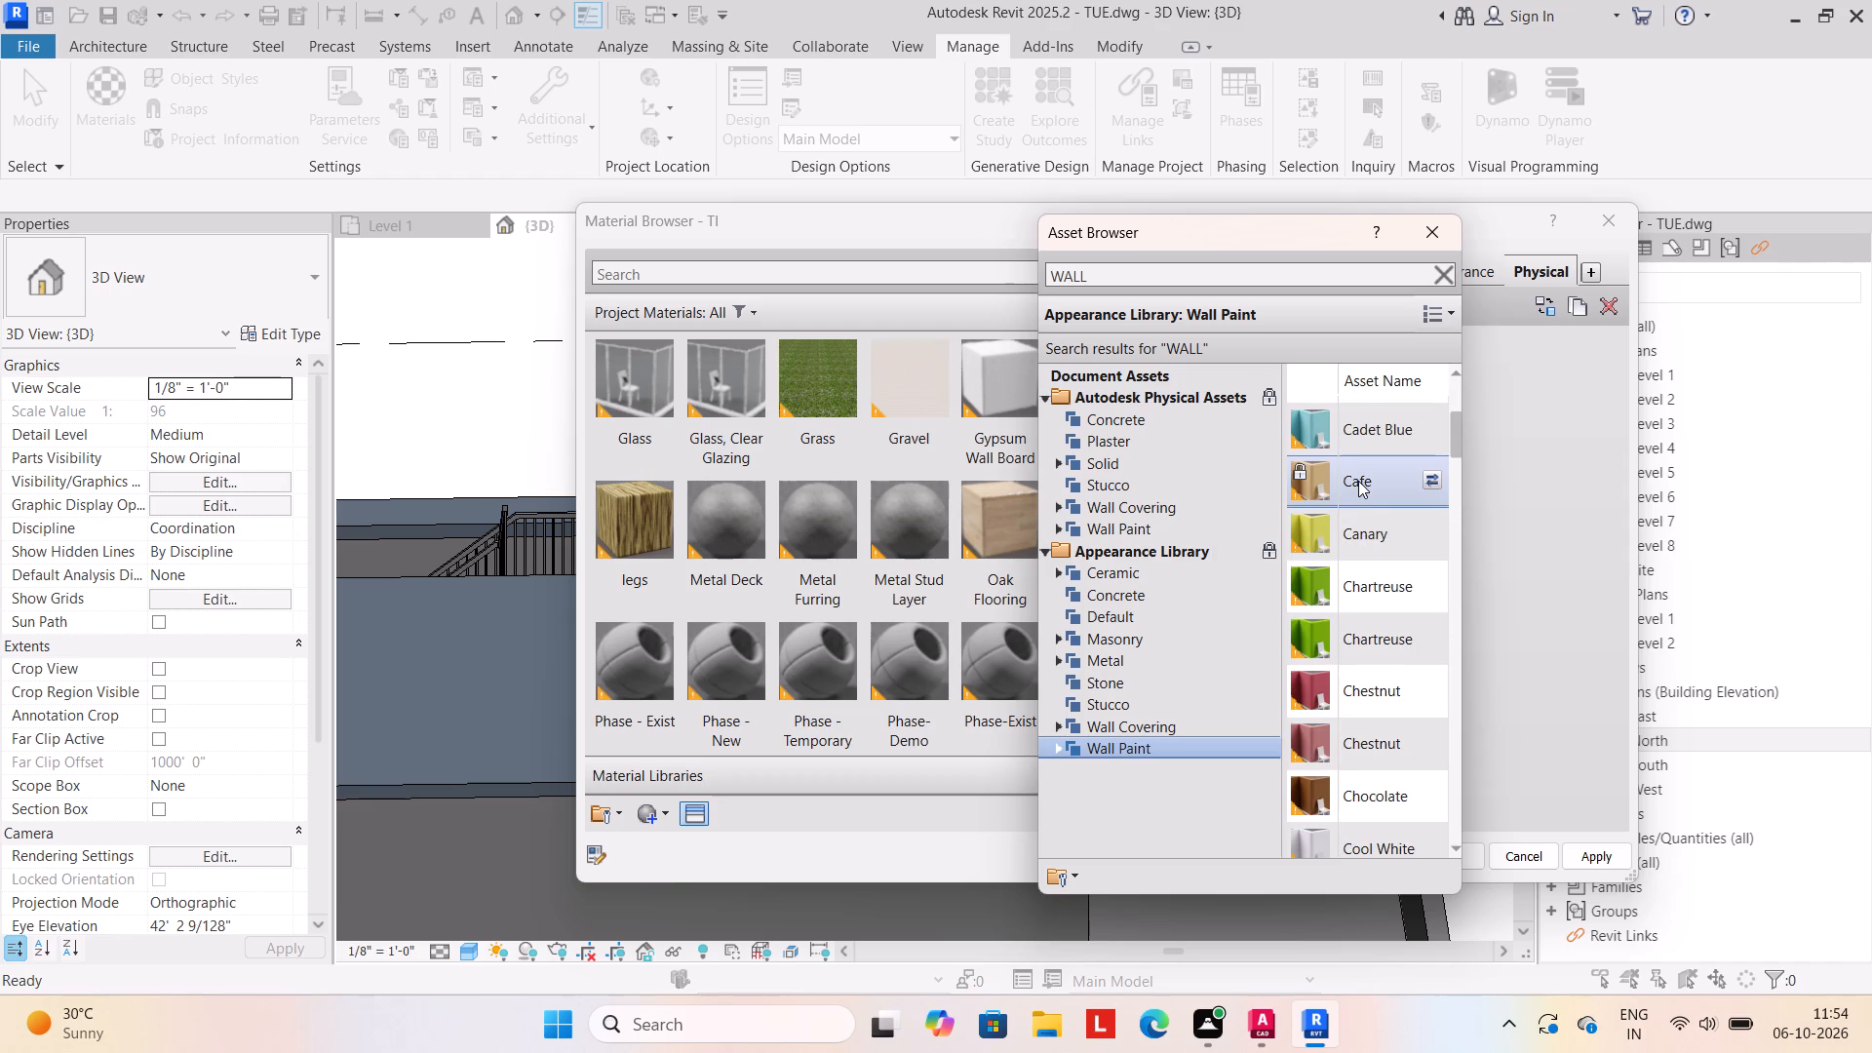
Compare the Cafe, Beige and Brindle wall paints with the other assets in the Appearance Library's Wall Paint category.
left_click(1358, 481)
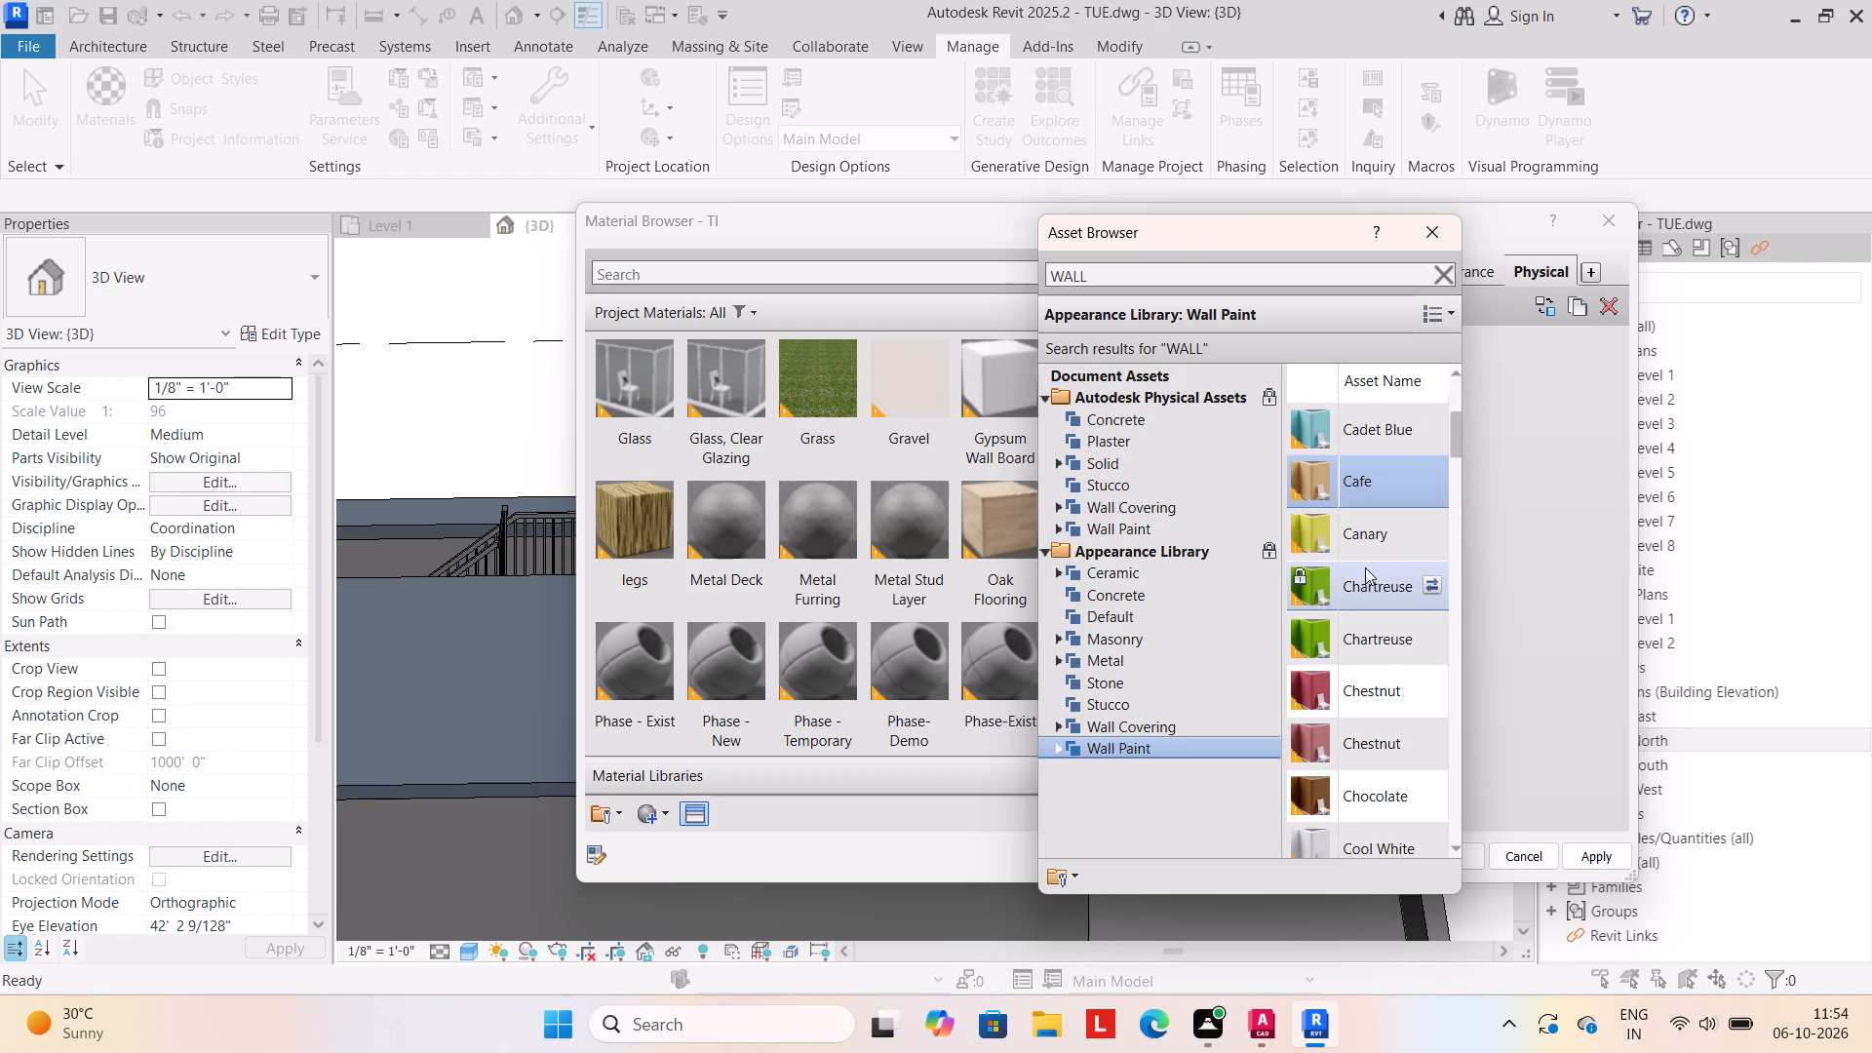
scroll(1361, 472, "up", 3)
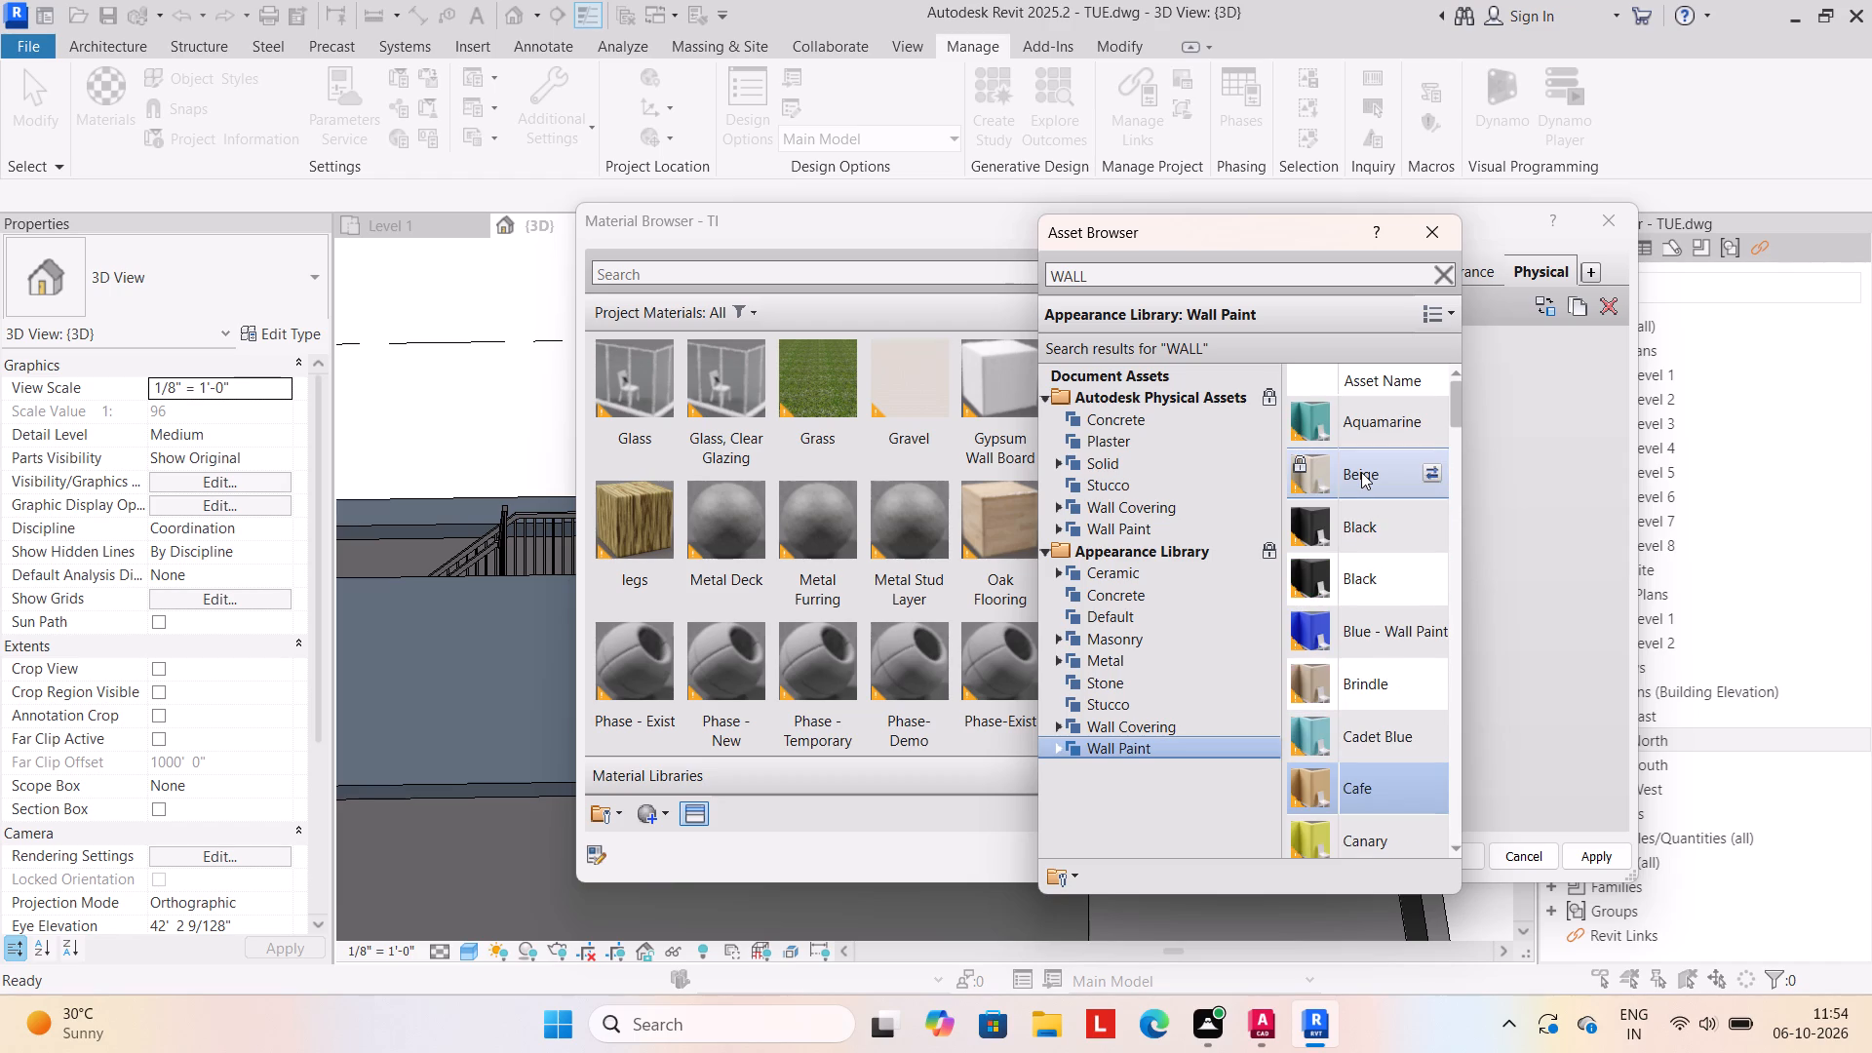
left_click(1361, 472)
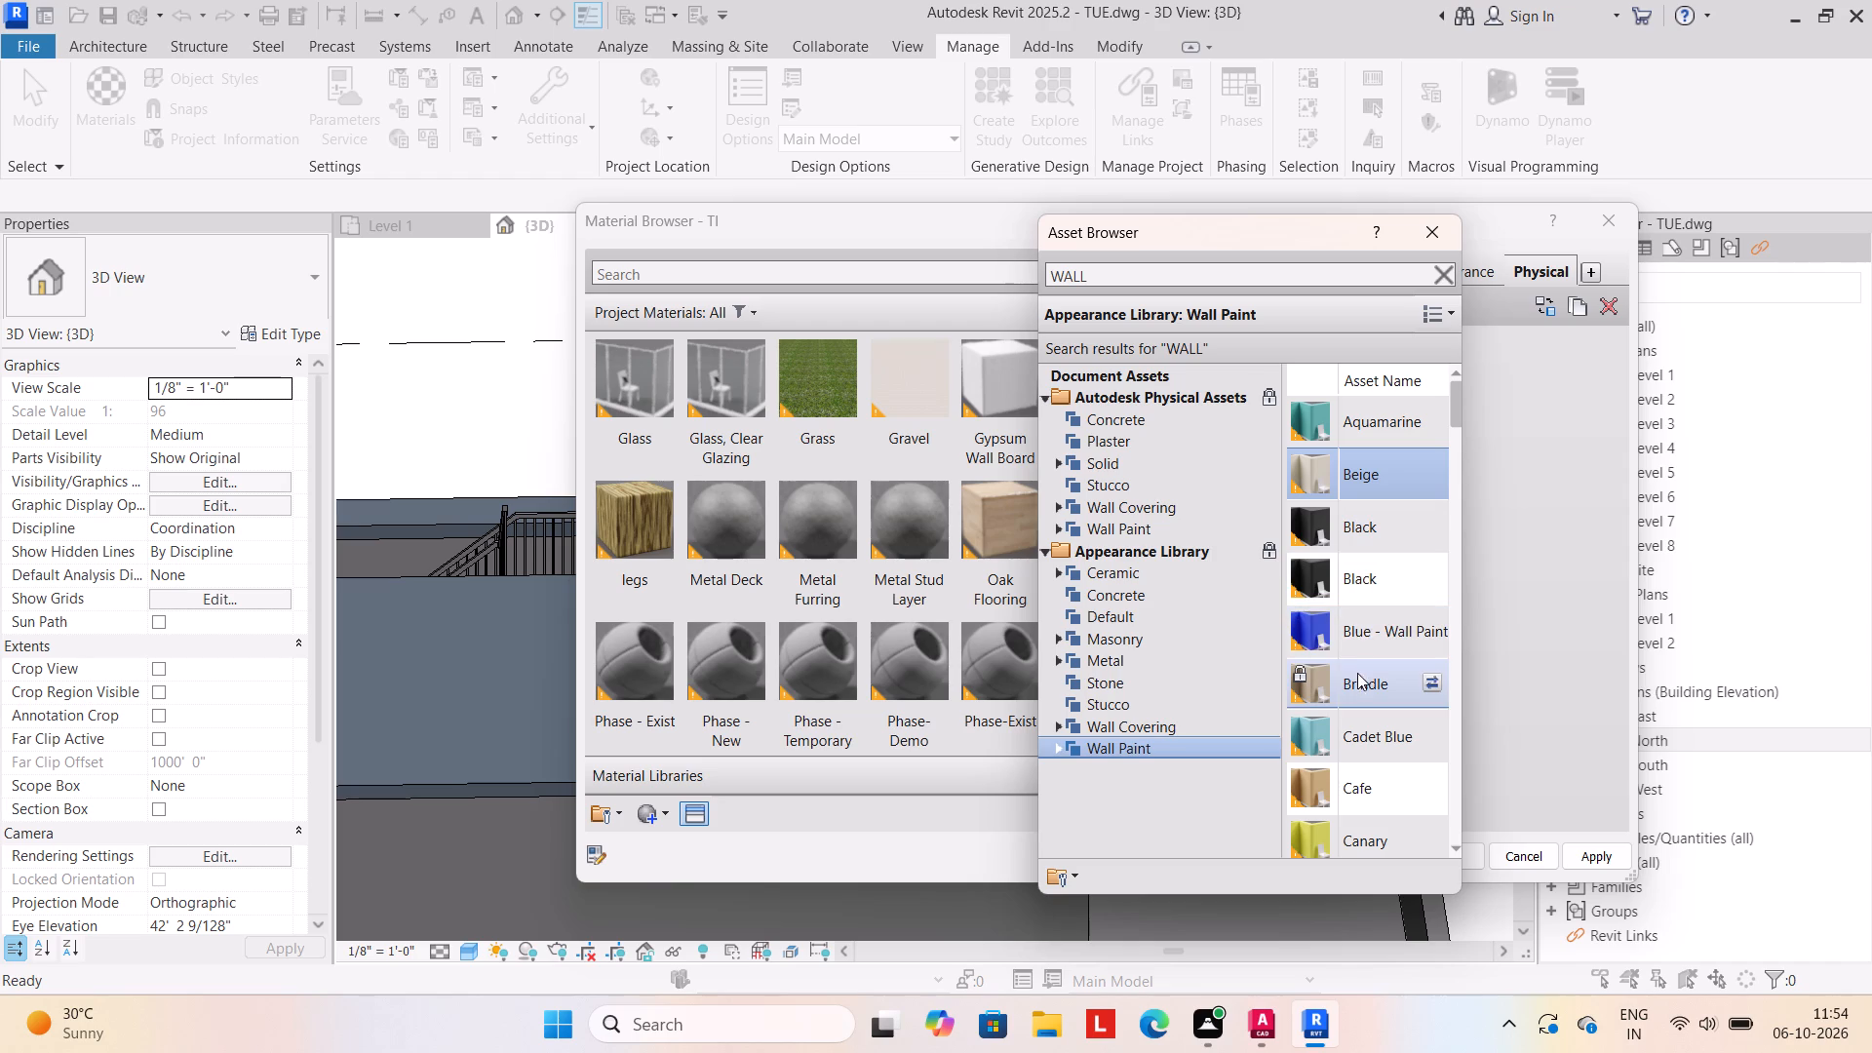
left_click(1367, 678)
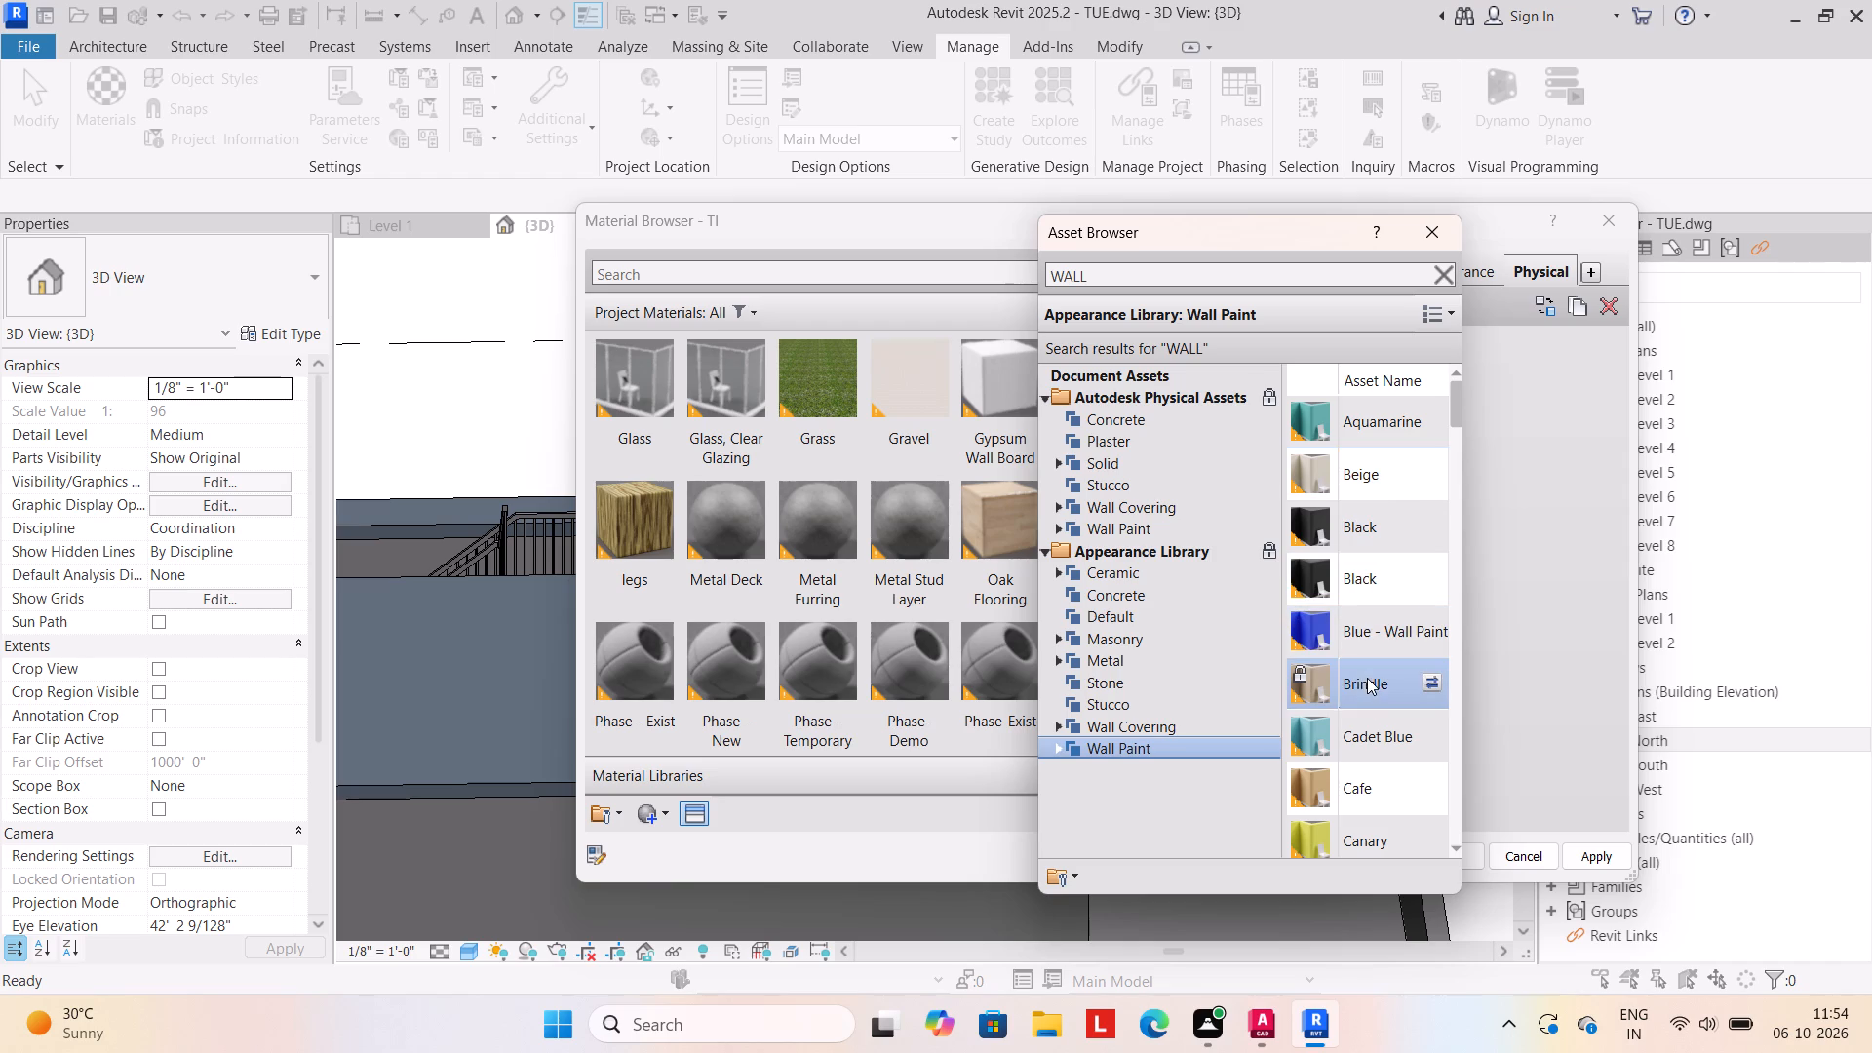
scroll(1393, 444, "up", 7)
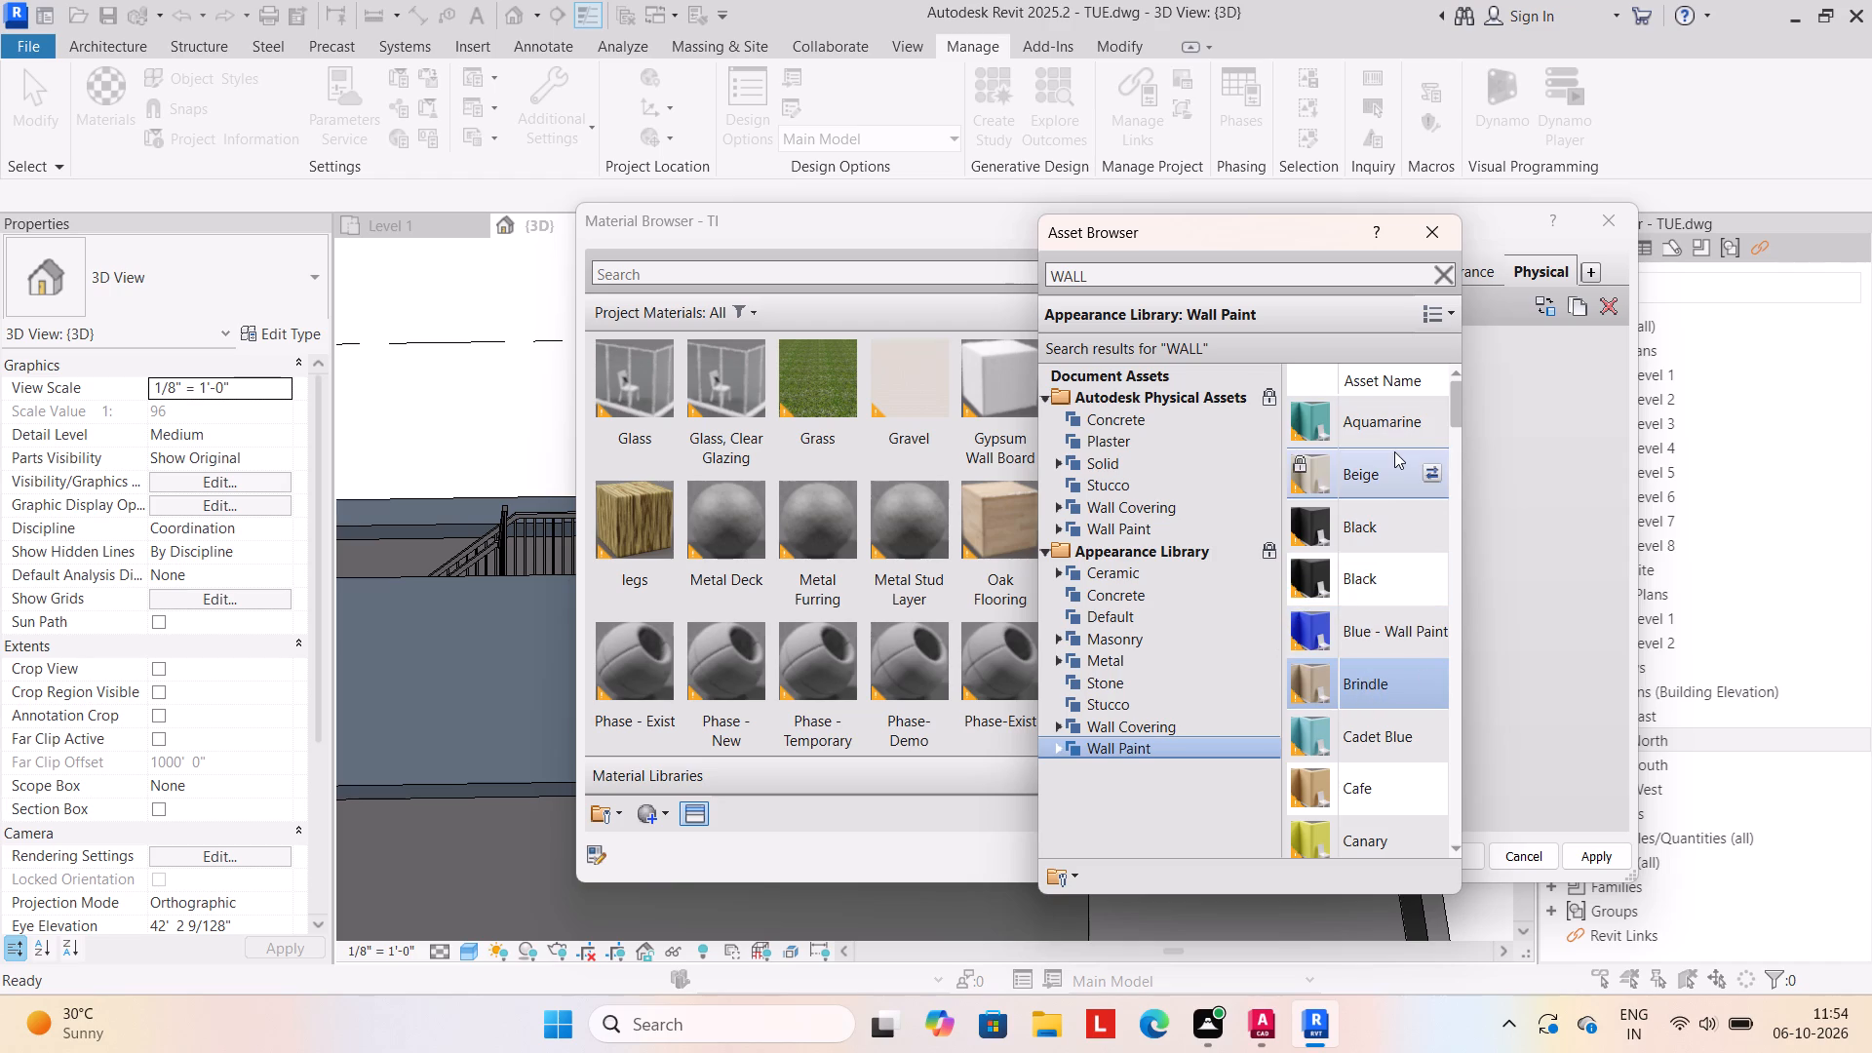
scroll(1389, 486, "up", 4)
scroll(1389, 749, "up", 4)
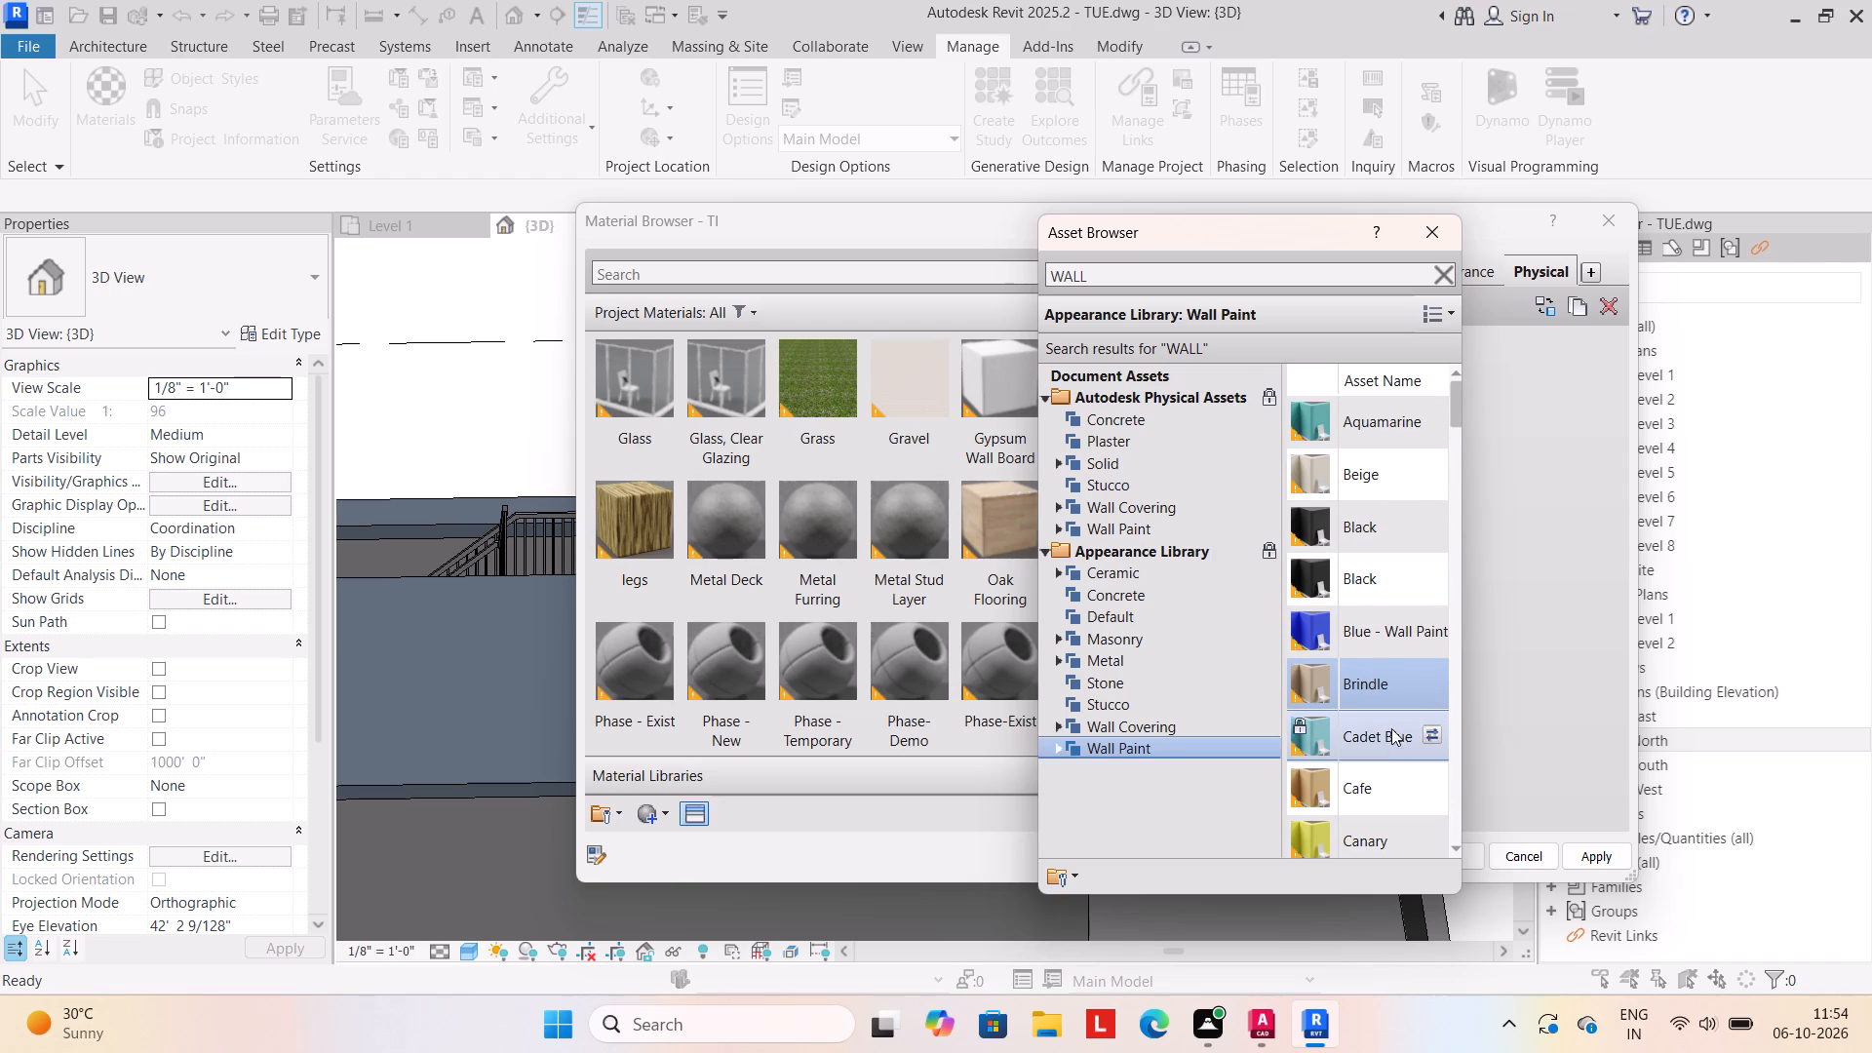
scroll(1391, 721, "up", 10)
scroll(1391, 721, "down", 11)
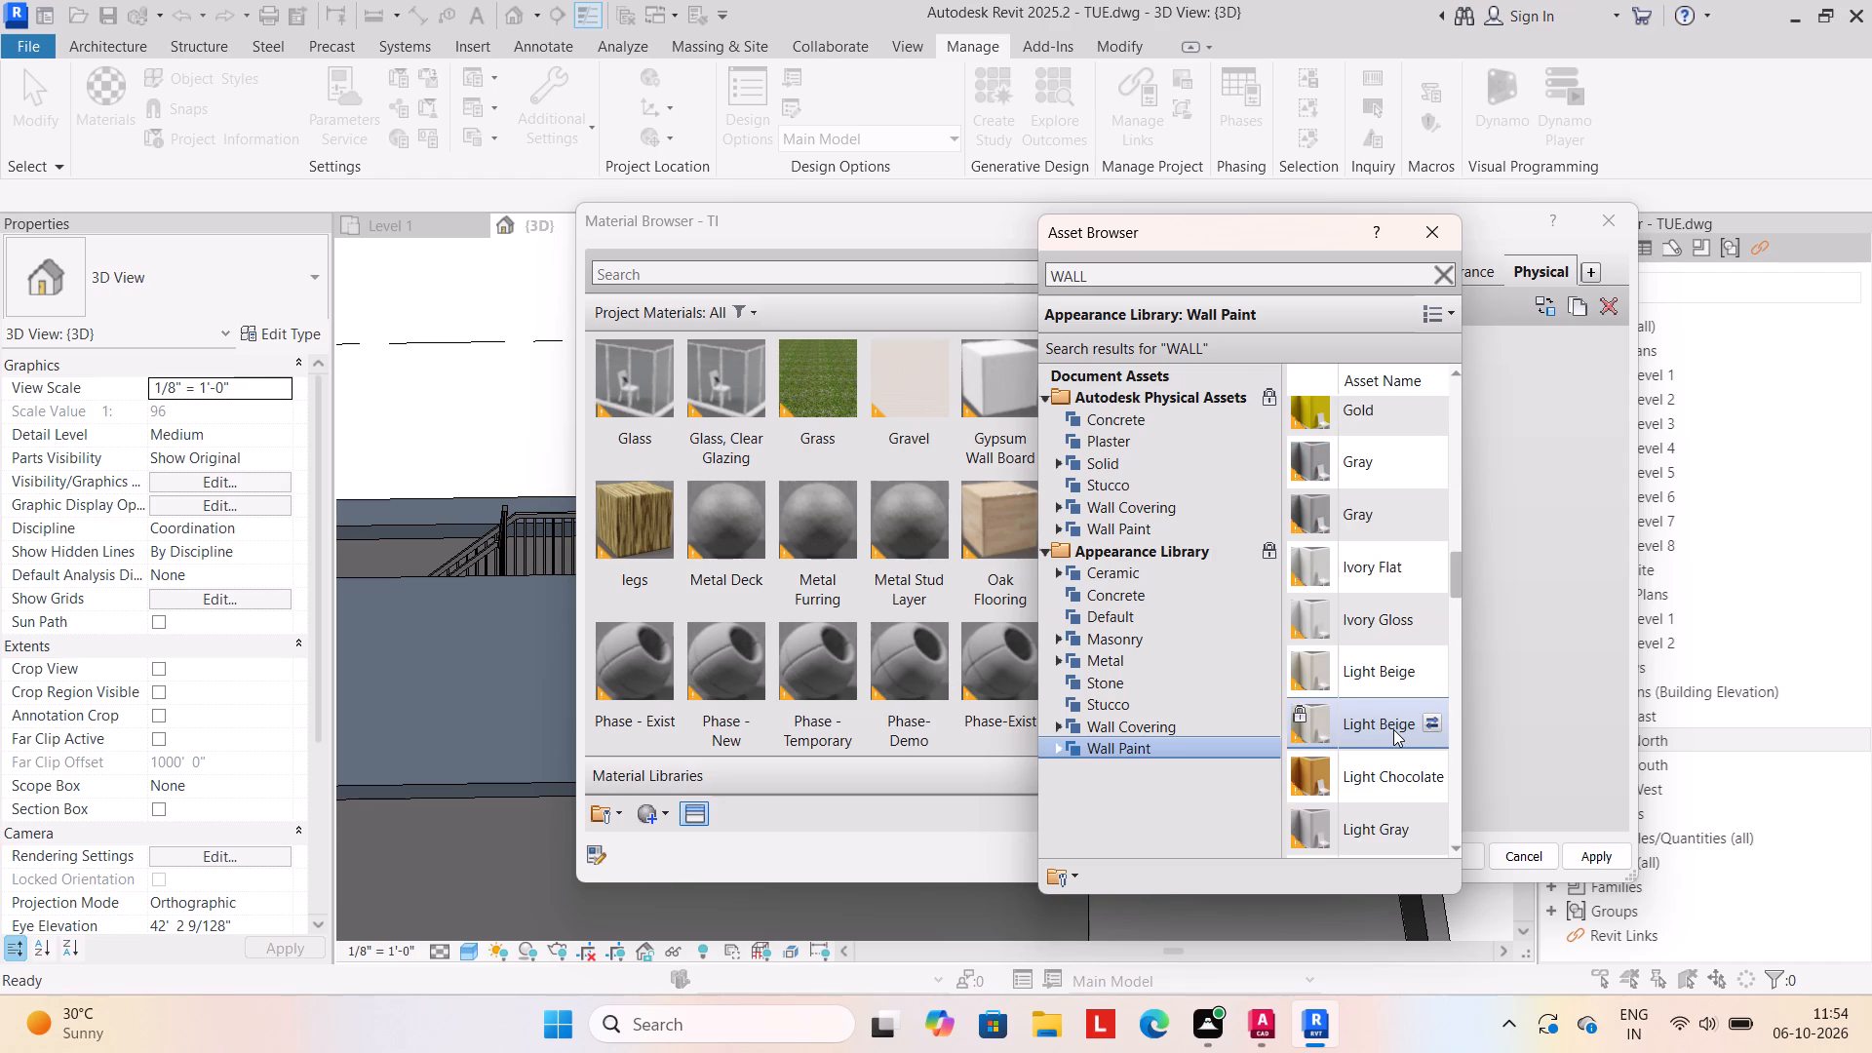
scroll(1394, 730, "down", 7)
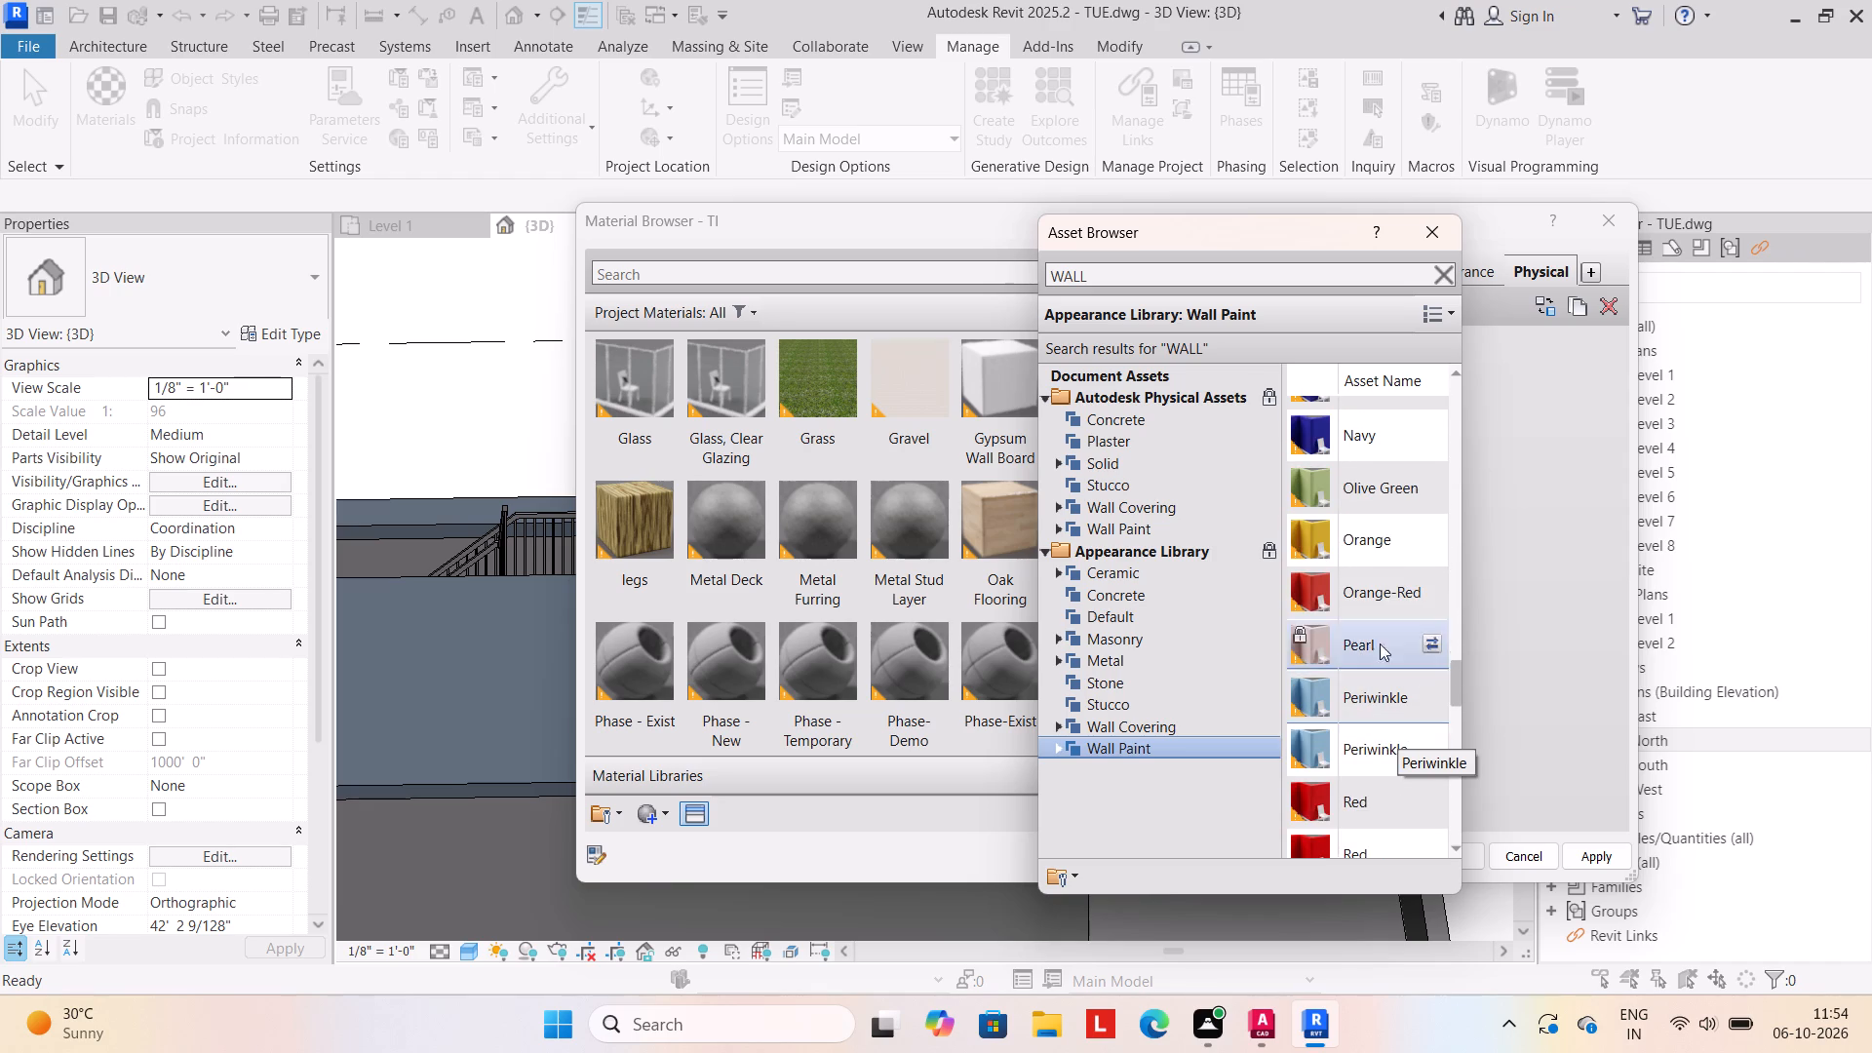
Examine the Wall Covering and Wall Paint assets in the Autodesk Physical Assets.
left_click(1175, 511)
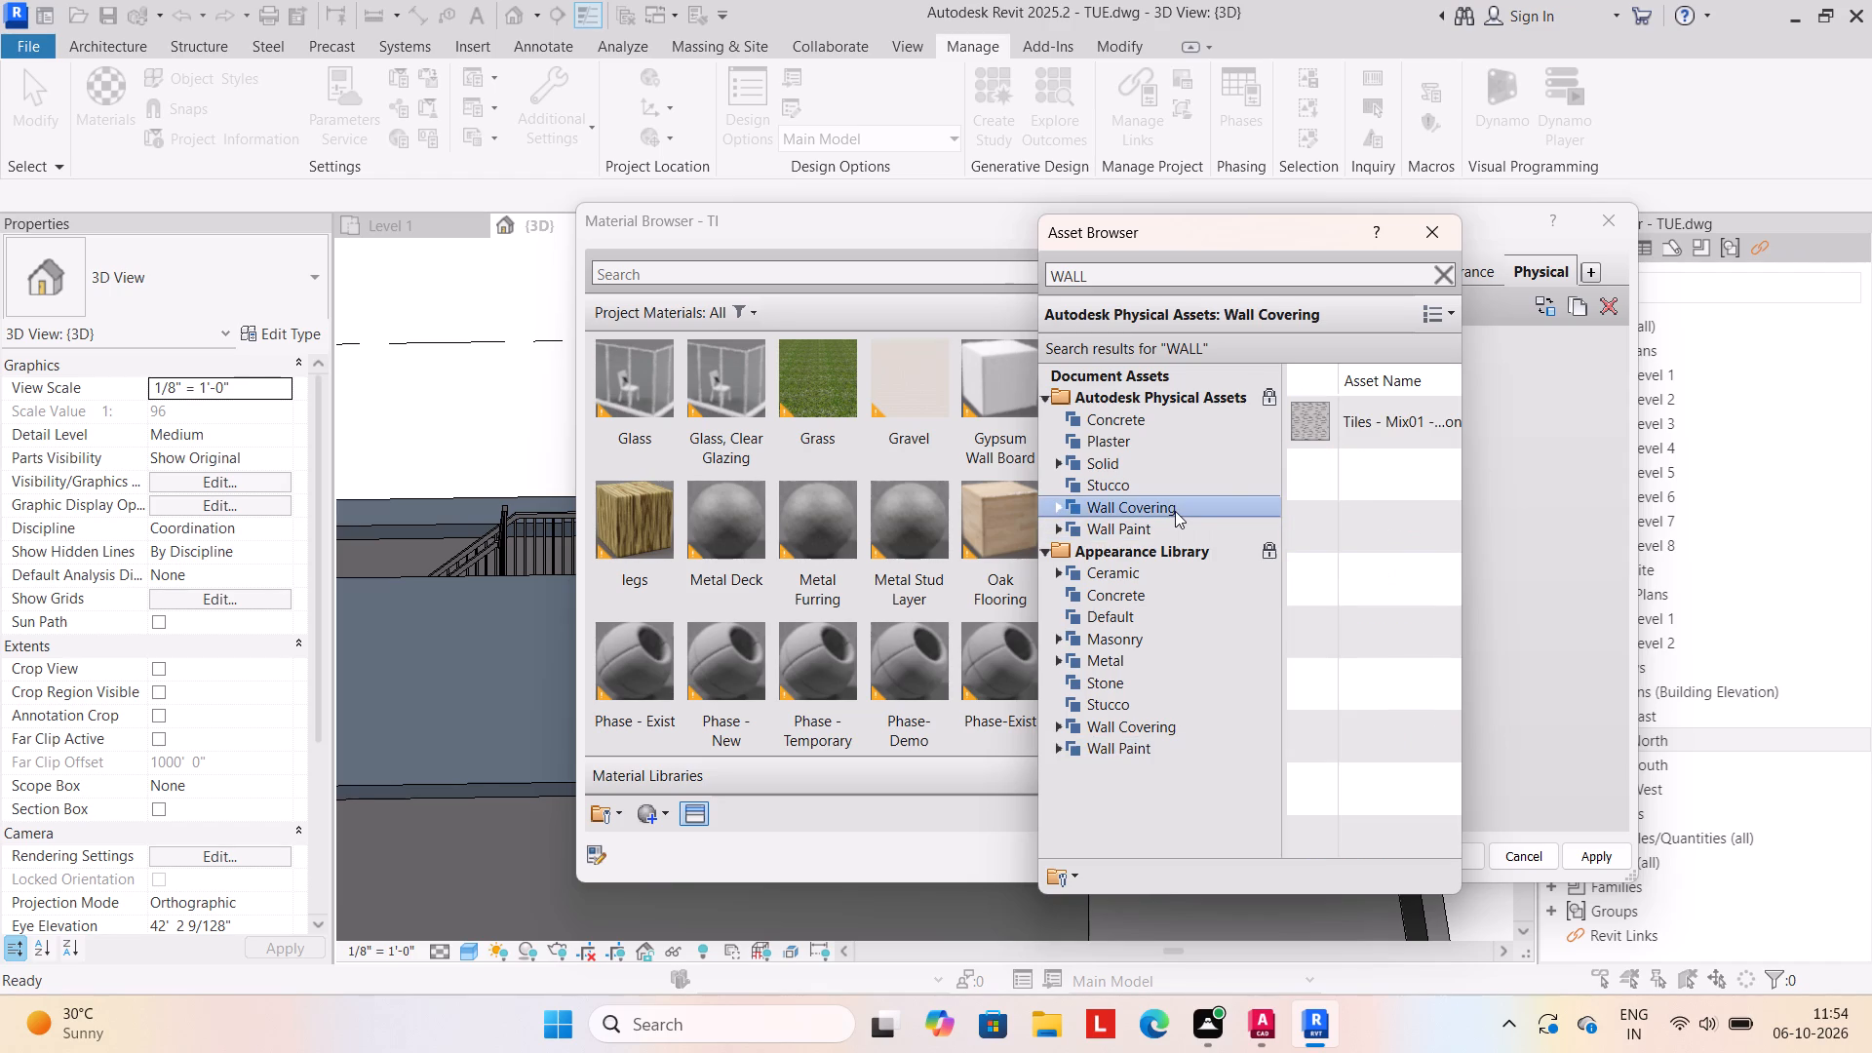
scroll(1330, 404, "up", 4)
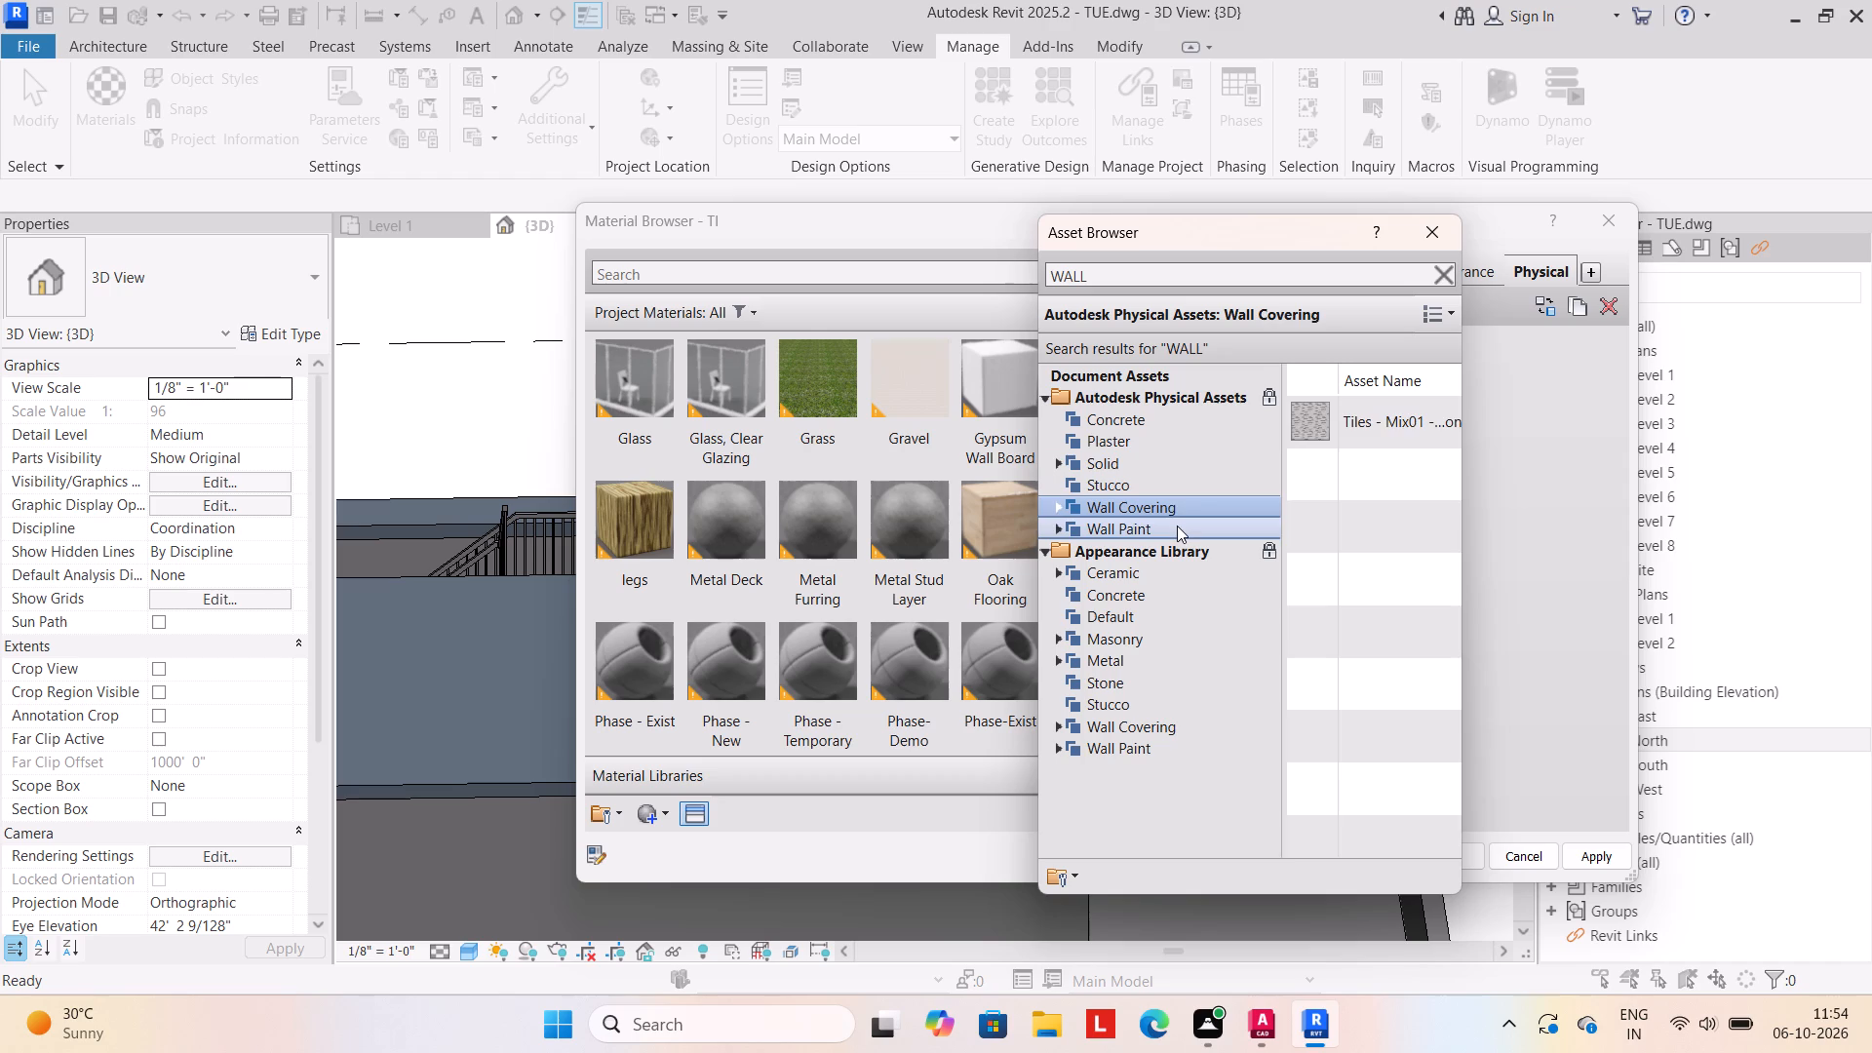
left_click(1177, 526)
scroll(1335, 706, "down", 9)
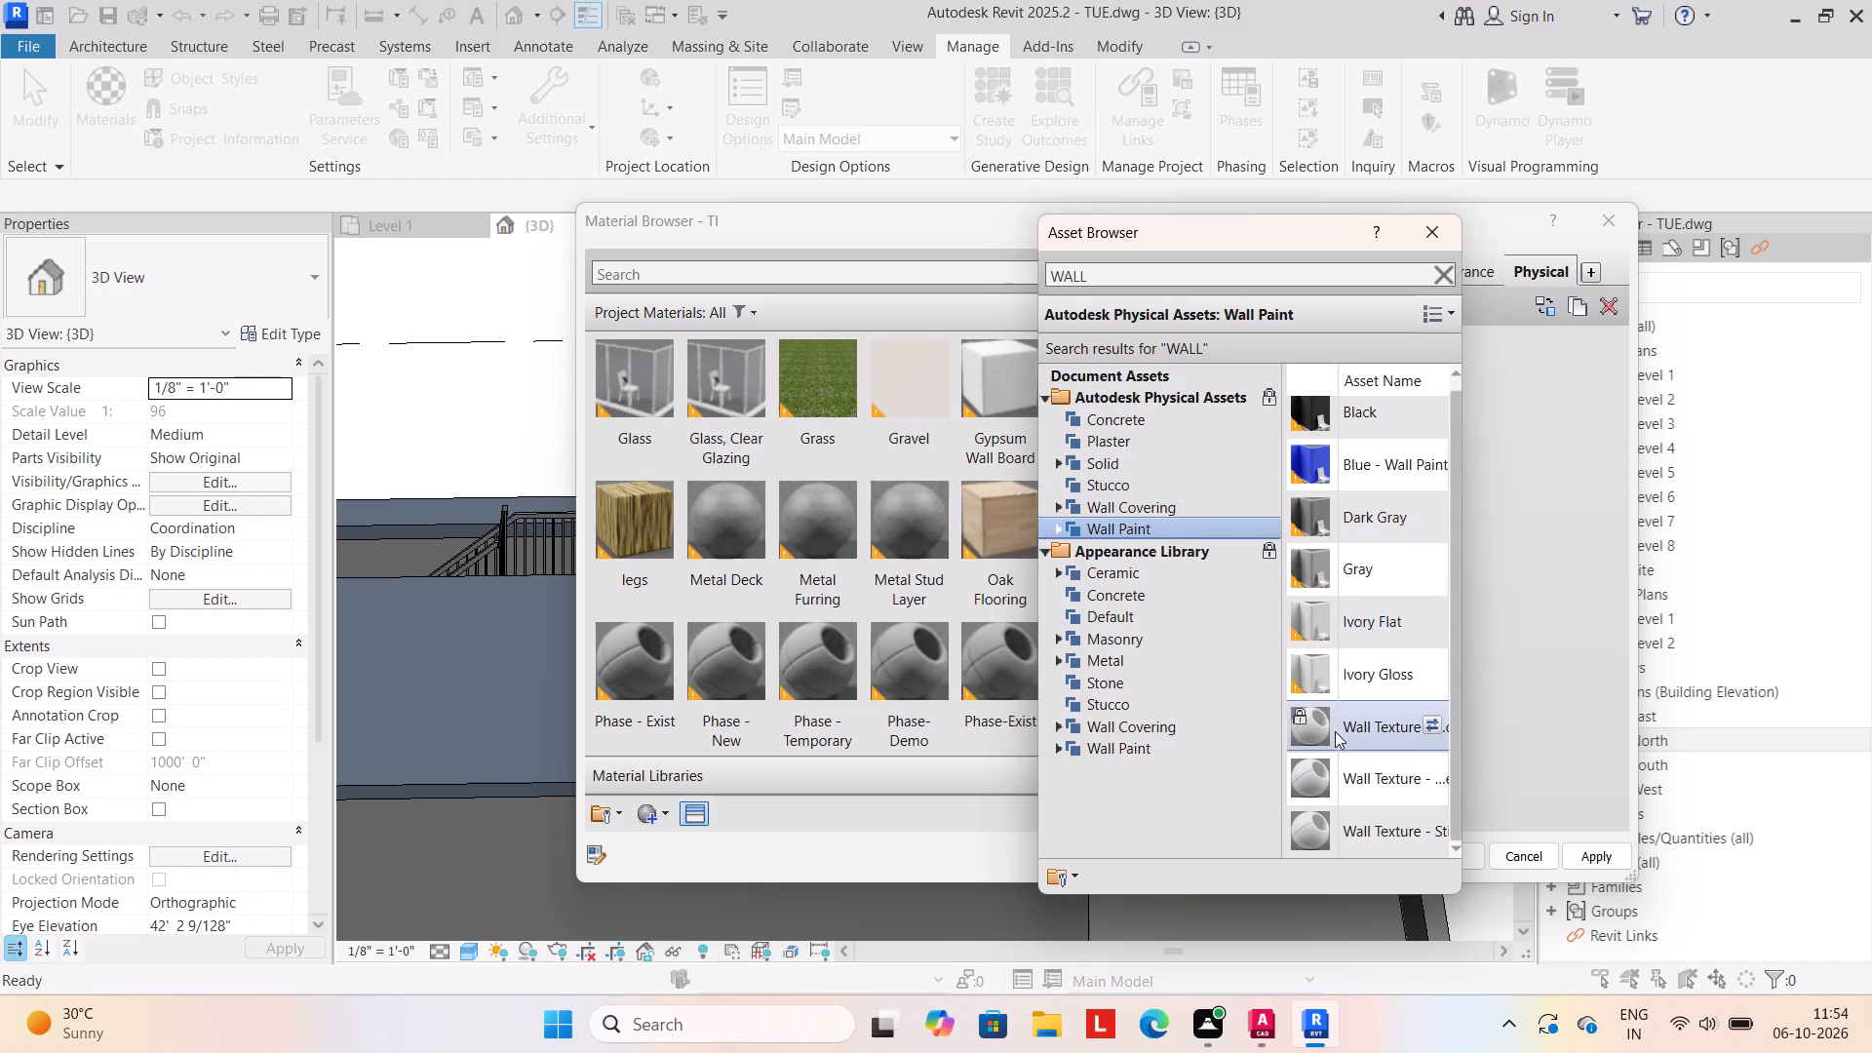
scroll(1335, 728, "up", 17)
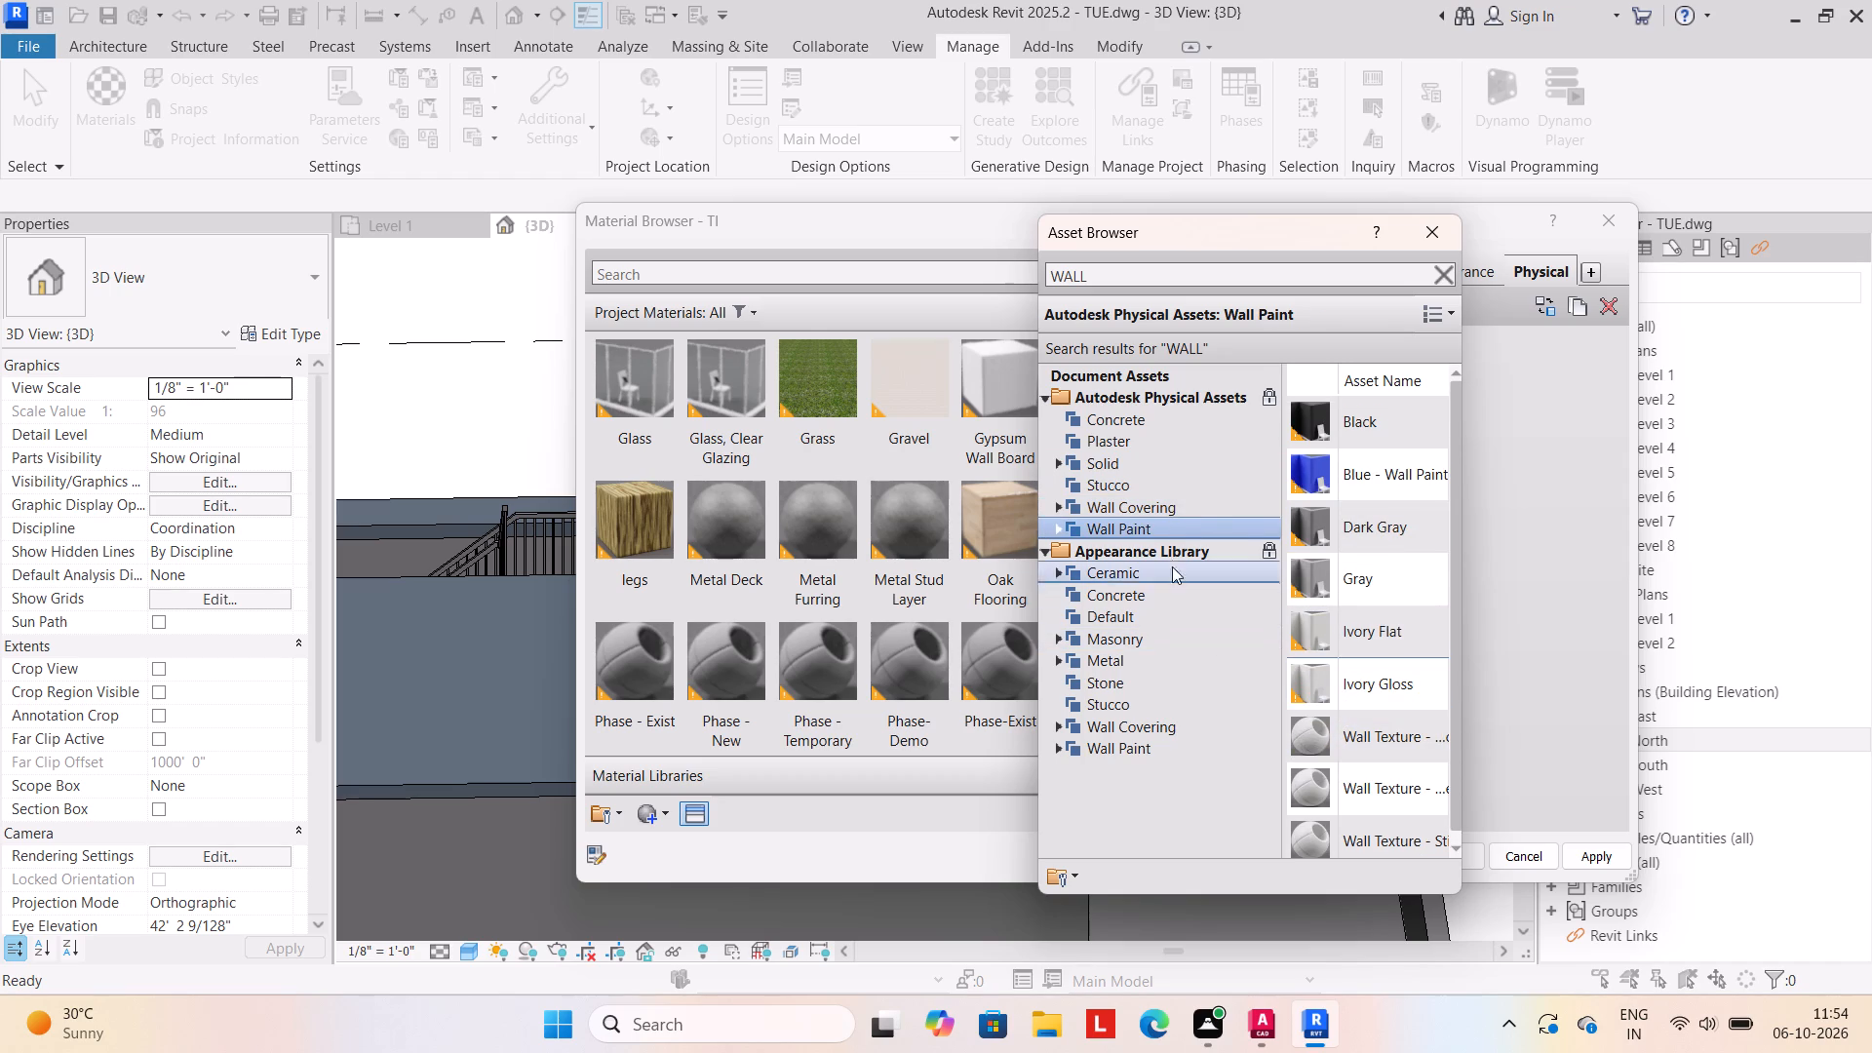
scroll(1179, 470, "up", 4)
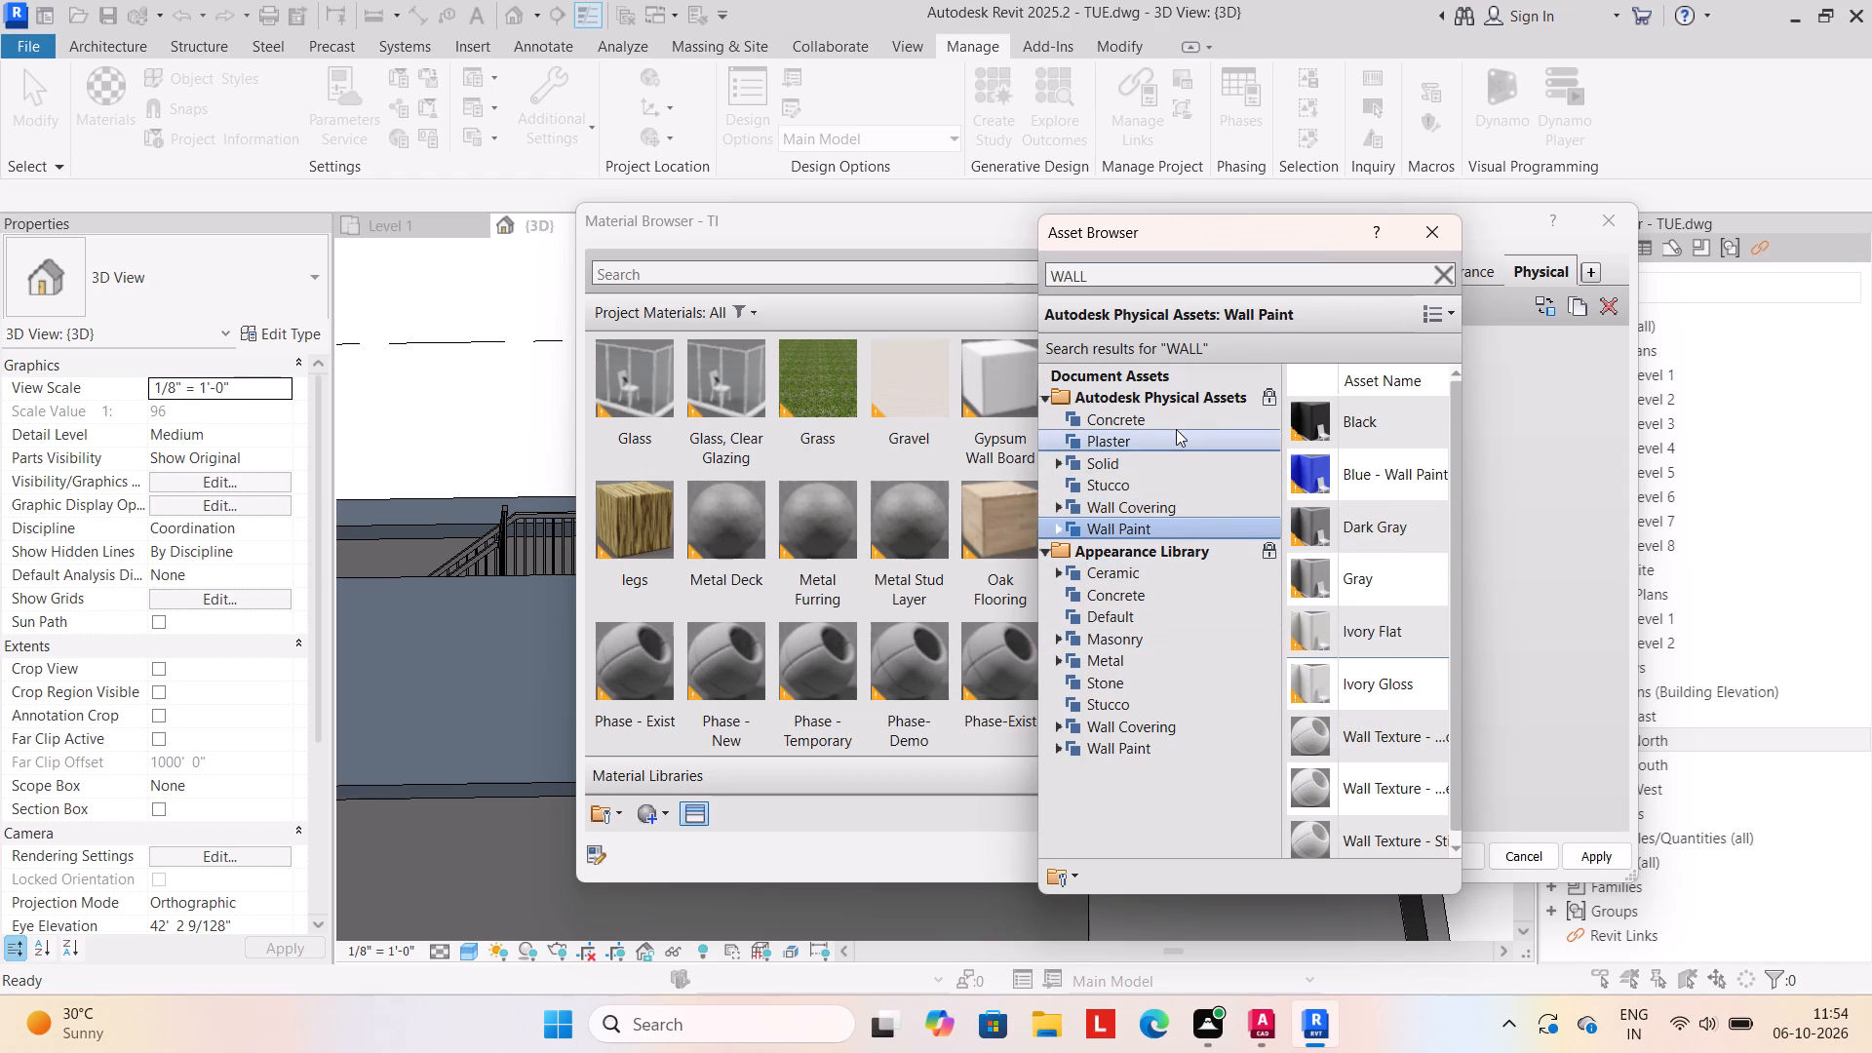
Look through the WALL search results by category, from Concrete in the Autodesk Physical Assets to Stone in the Appearance Library.
left_click(1178, 418)
left_click(1182, 435)
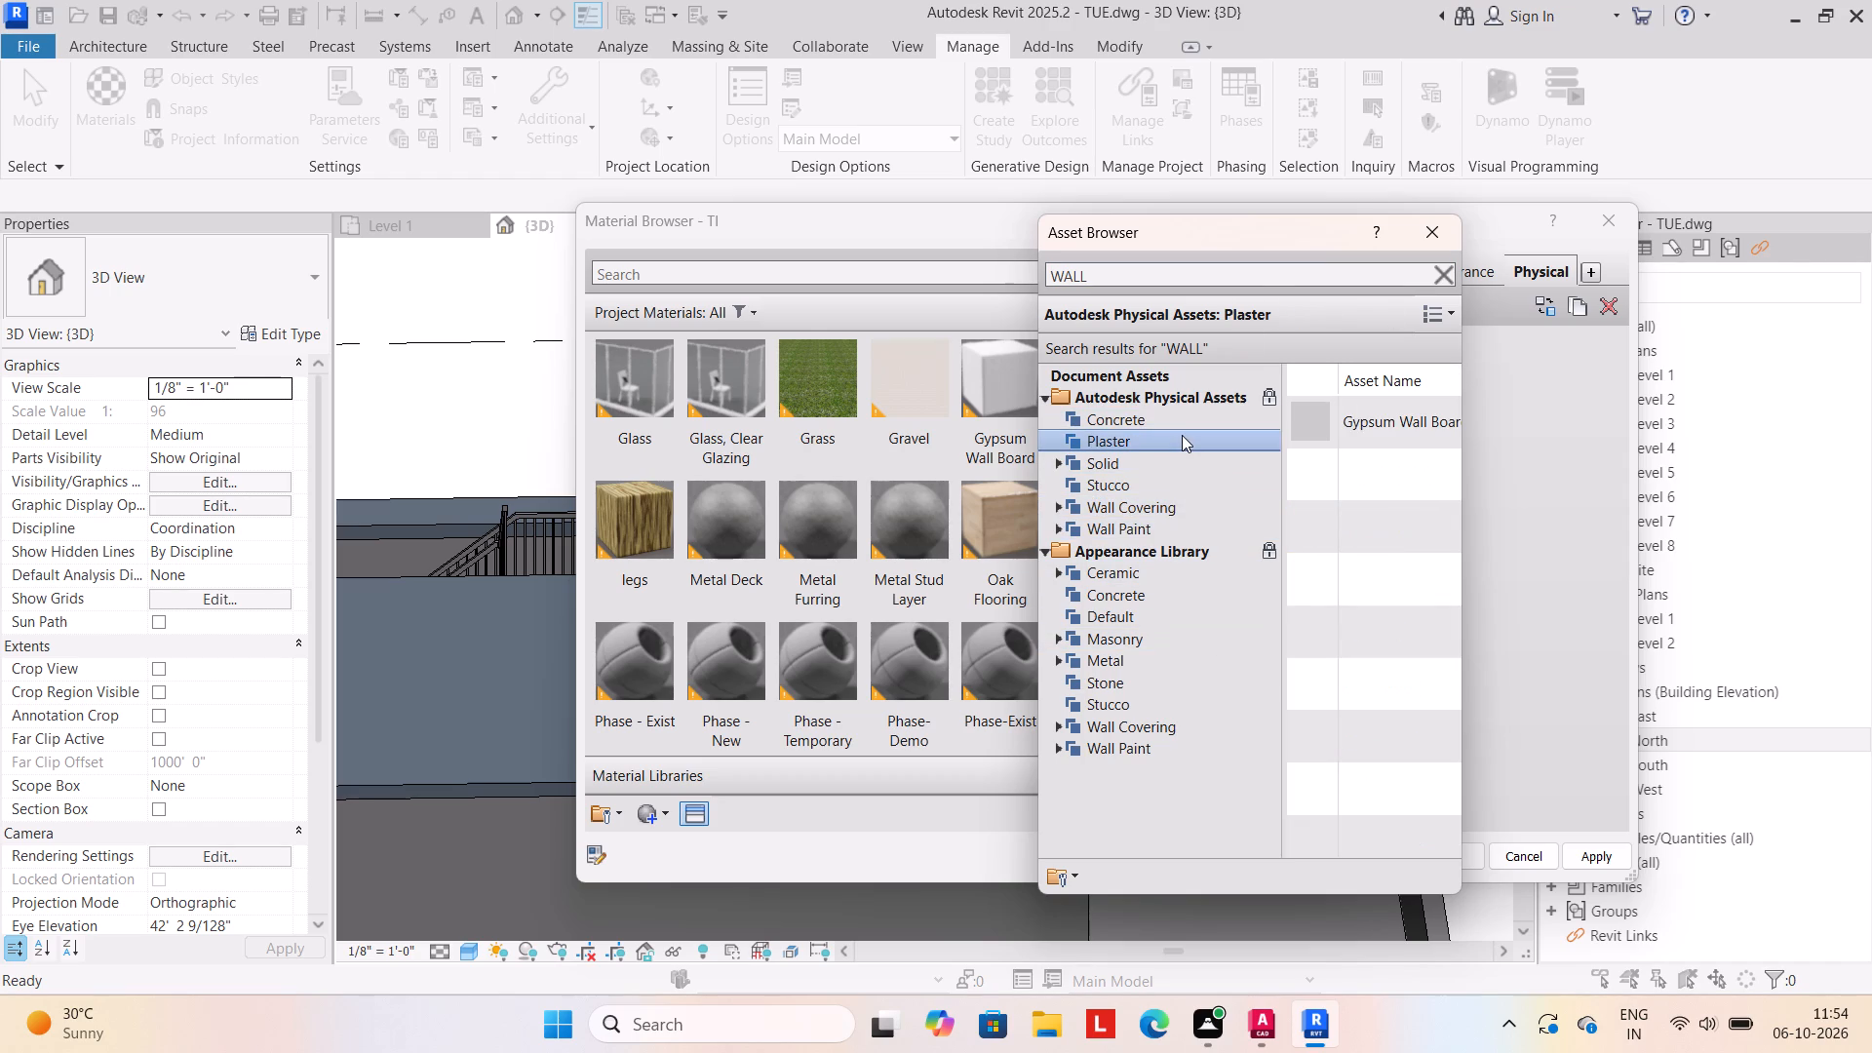
left_click(1180, 450)
left_click(1178, 462)
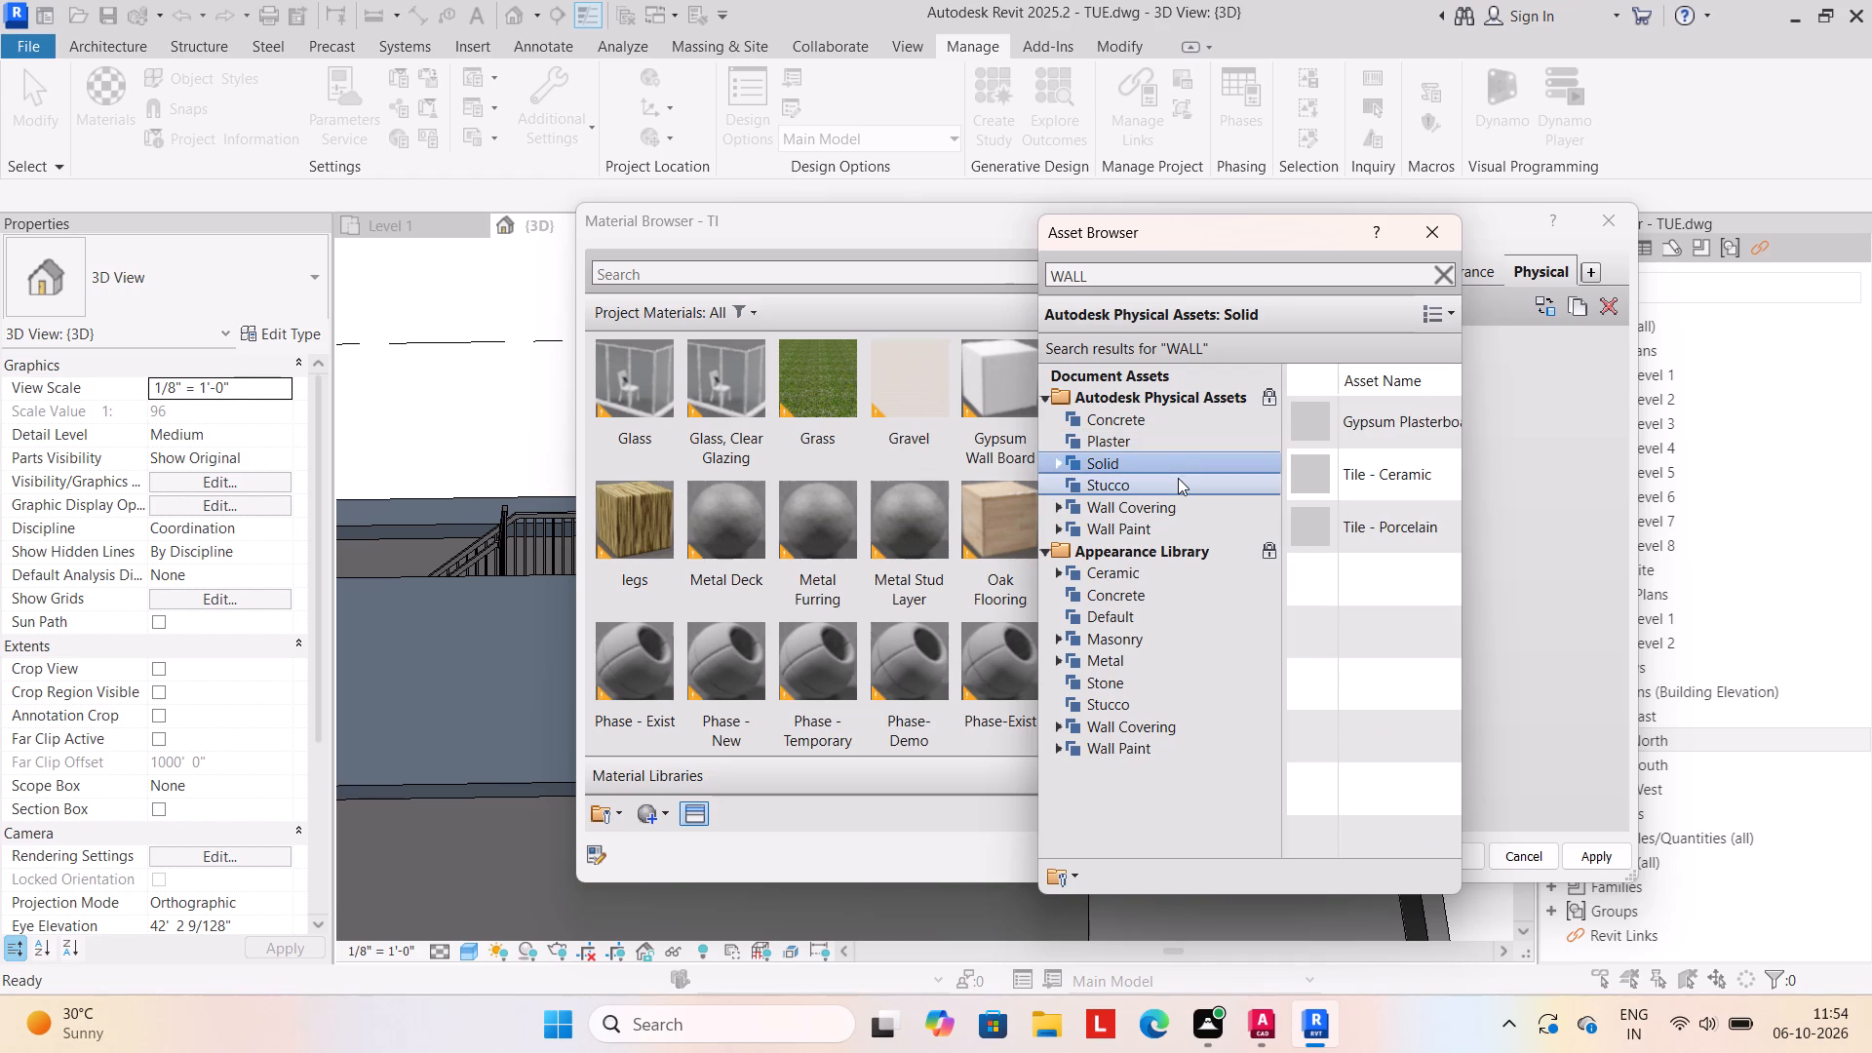
left_click(1178, 478)
left_click(1173, 512)
left_click(1173, 528)
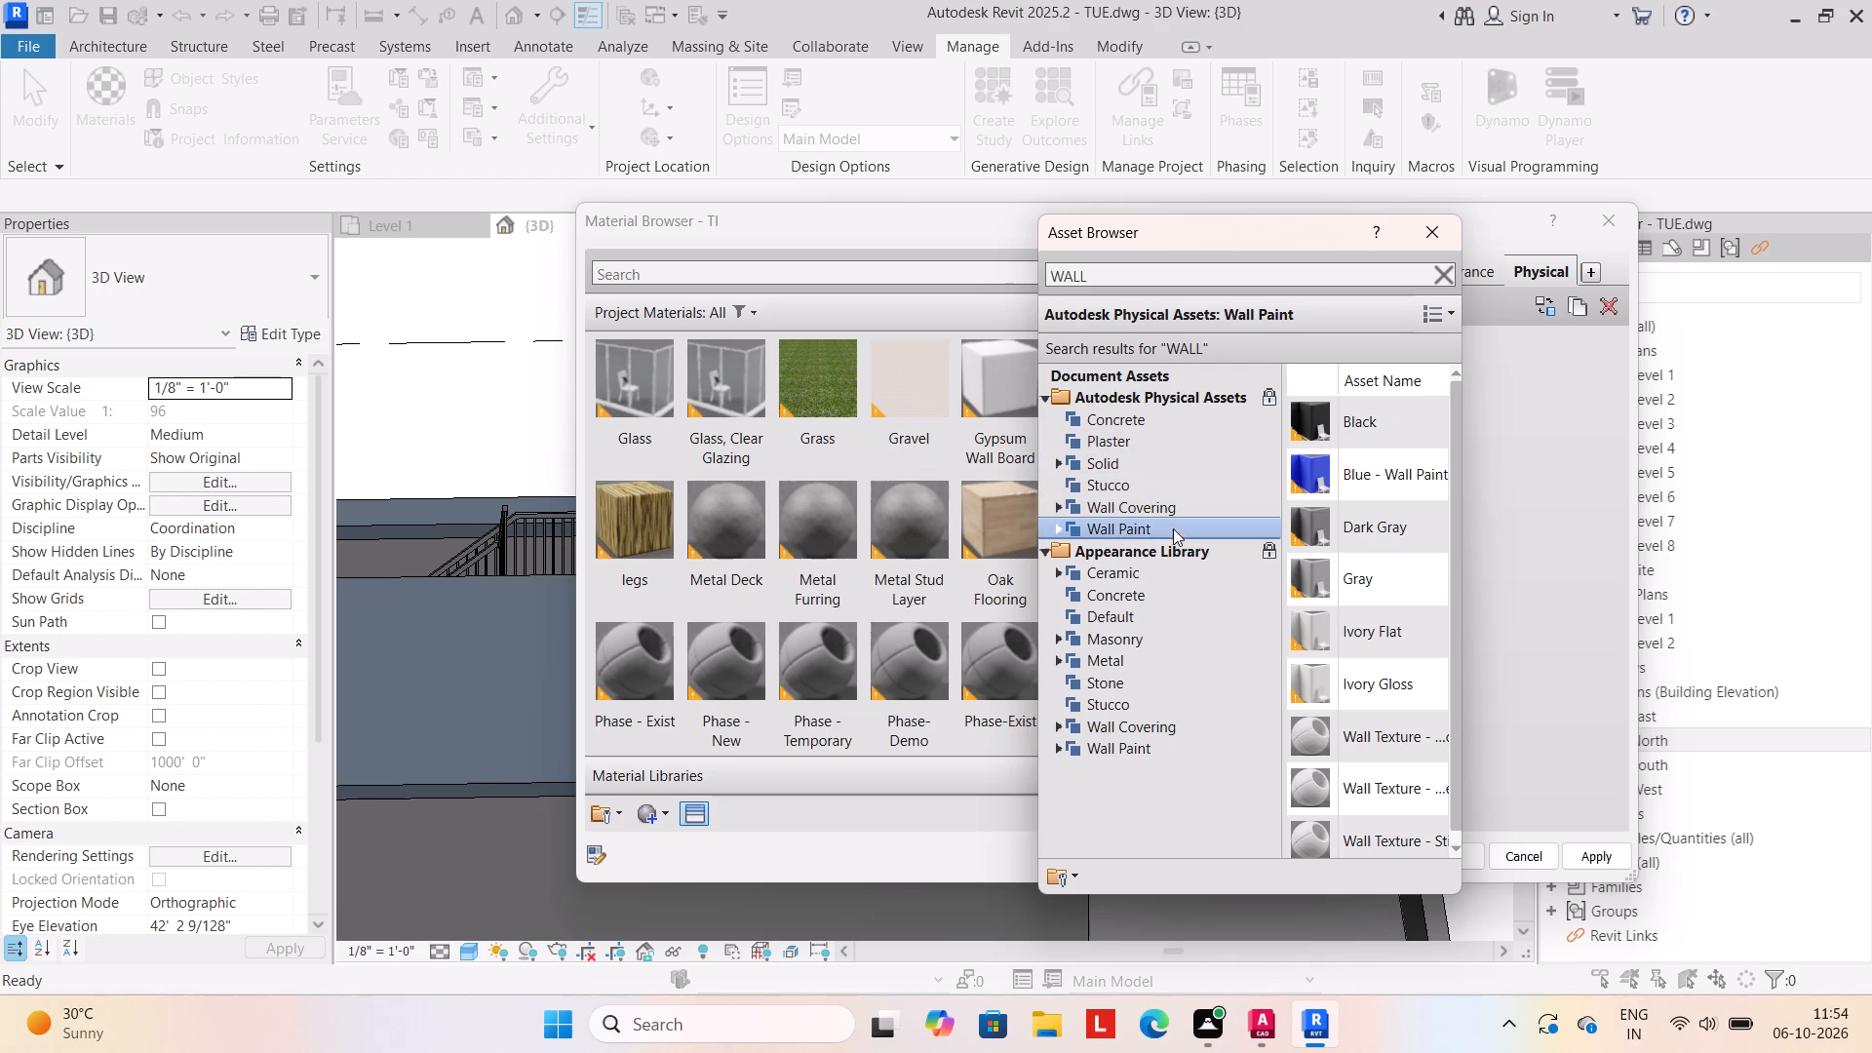
left_click(1169, 571)
left_click(1165, 600)
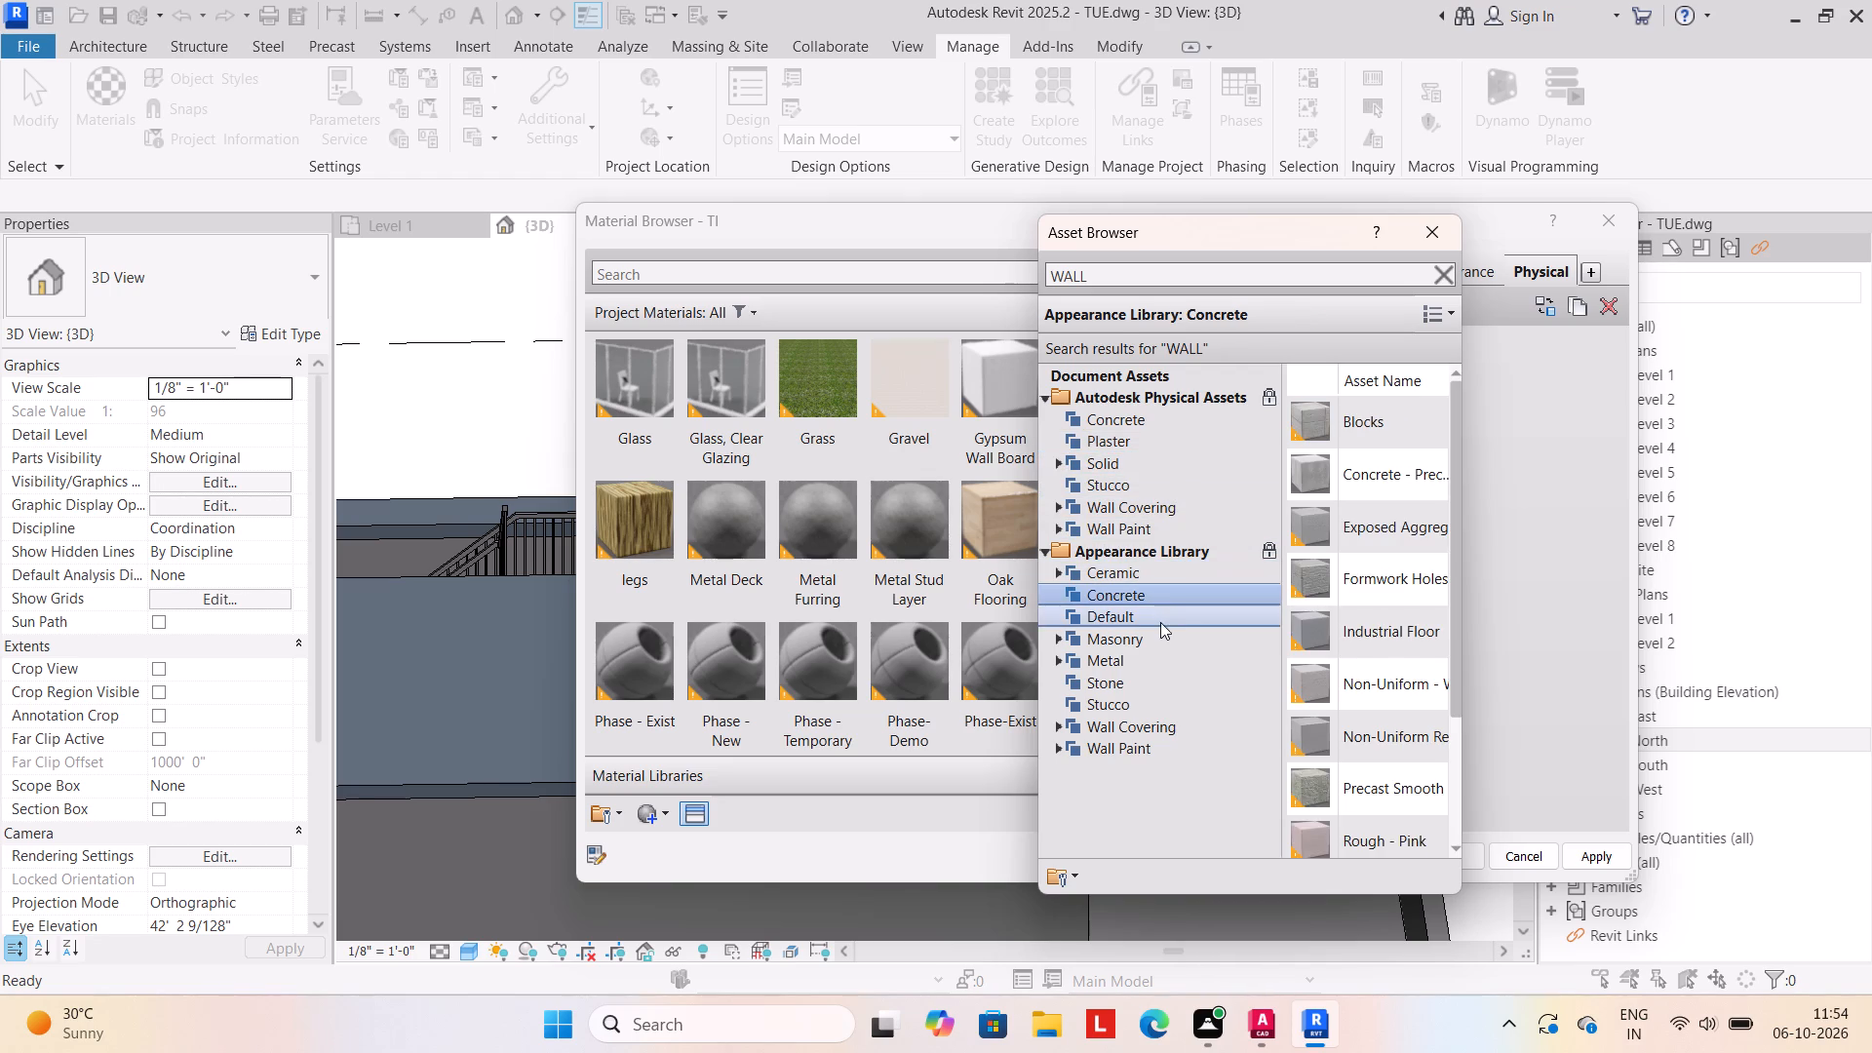
left_click(1158, 630)
left_click_drag(1155, 661, 1152, 676)
left_click(1151, 678)
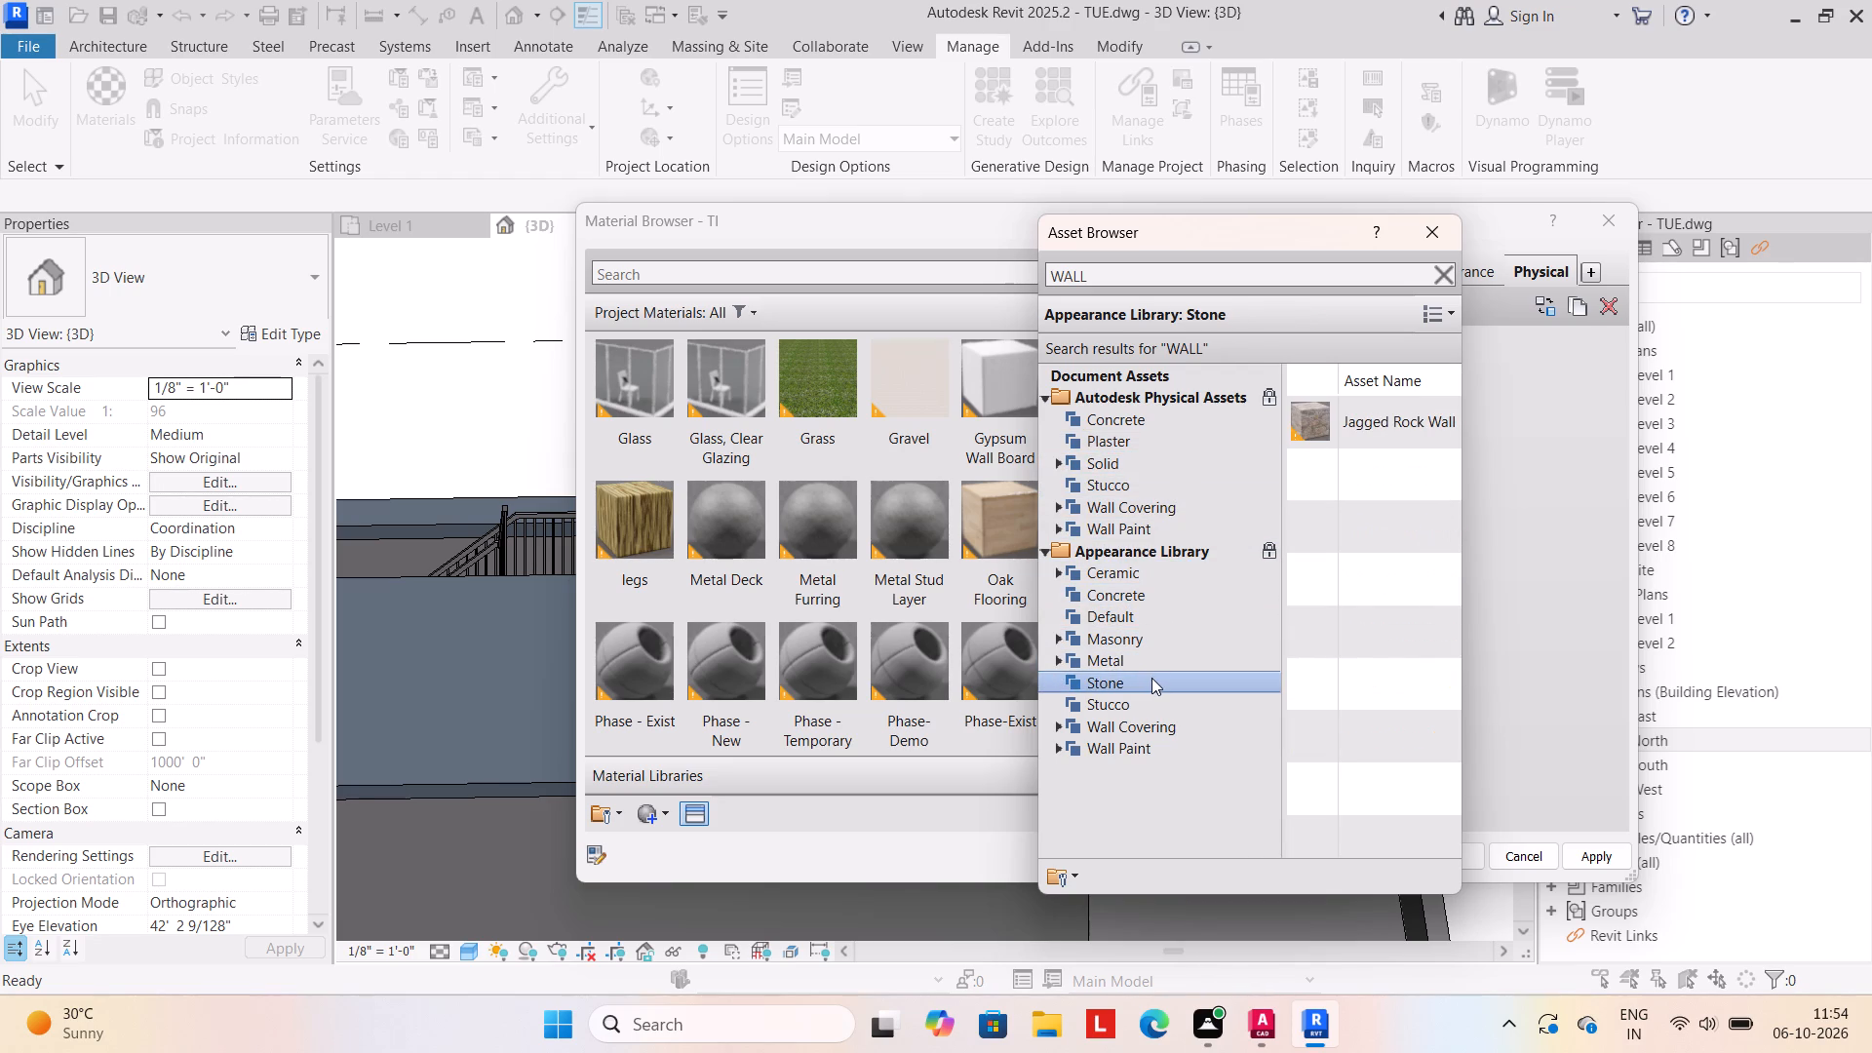
Examine the Appearance Library's Stucco assets and close the Asset Browser.
left_click(1151, 702)
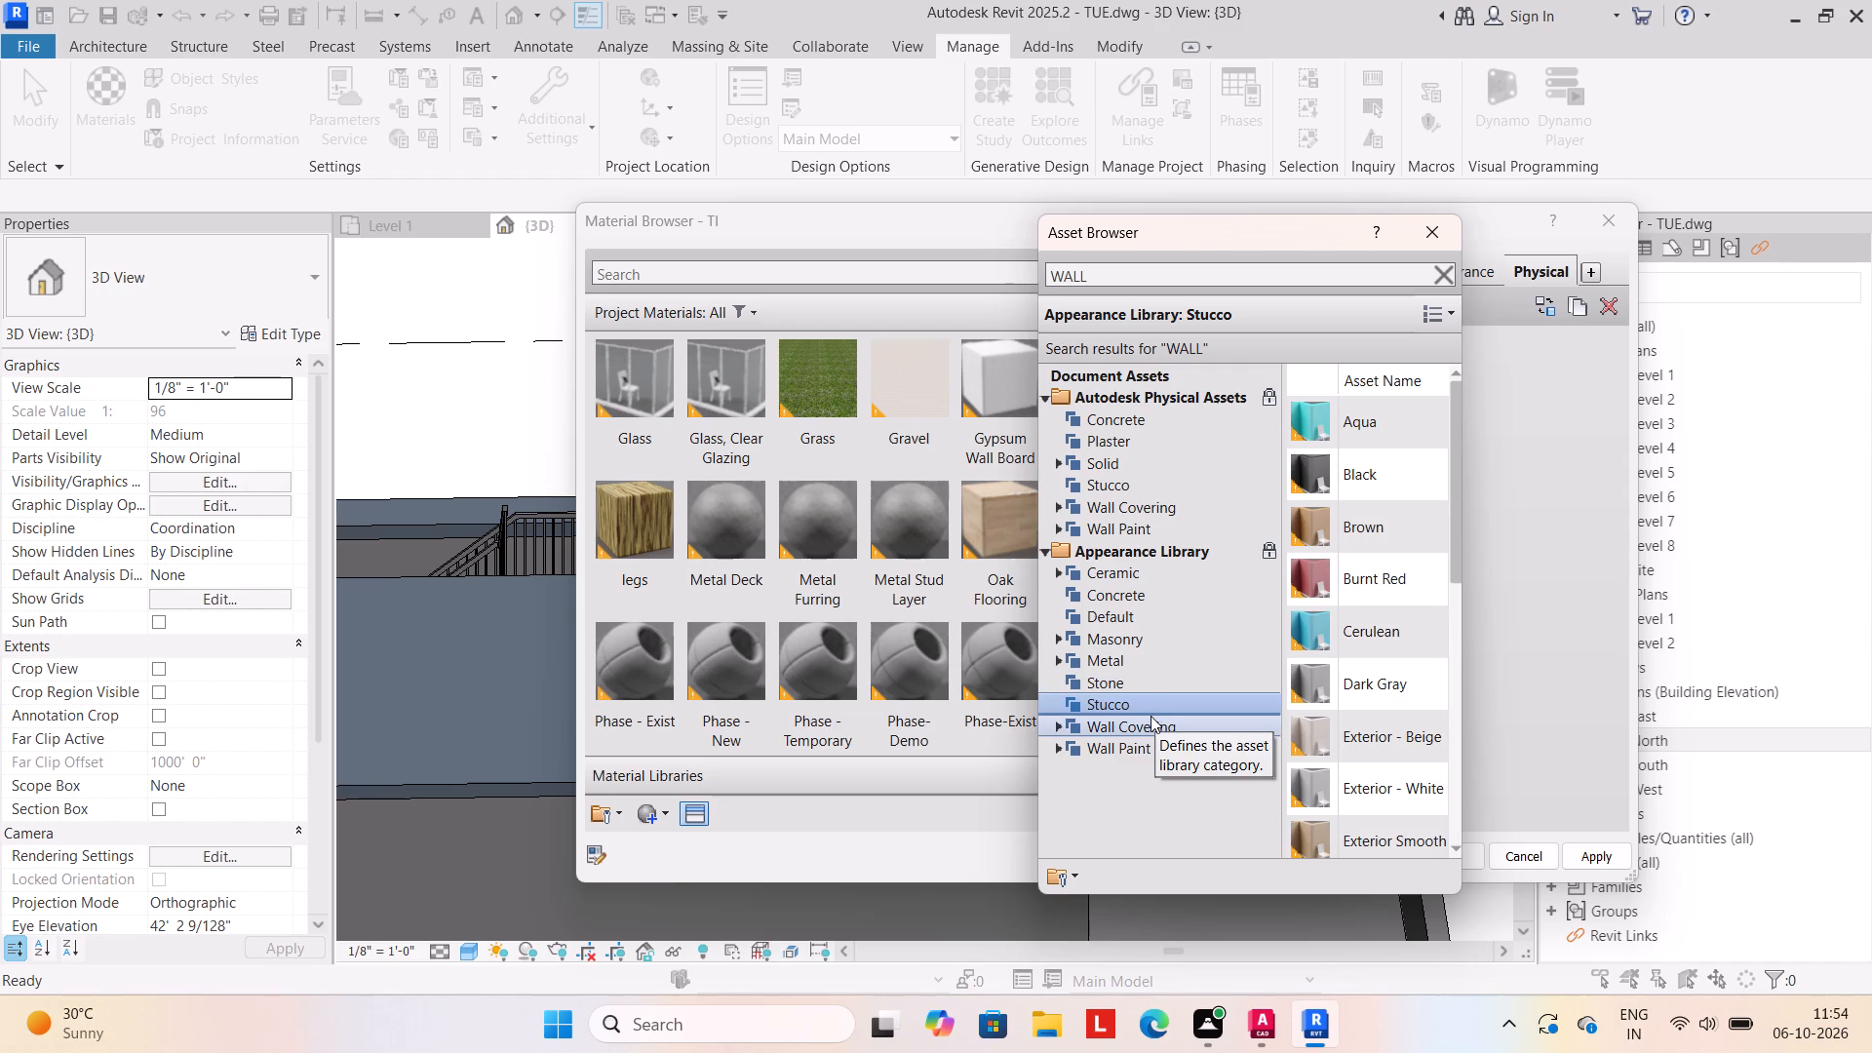
scroll(1372, 585, "down", 5)
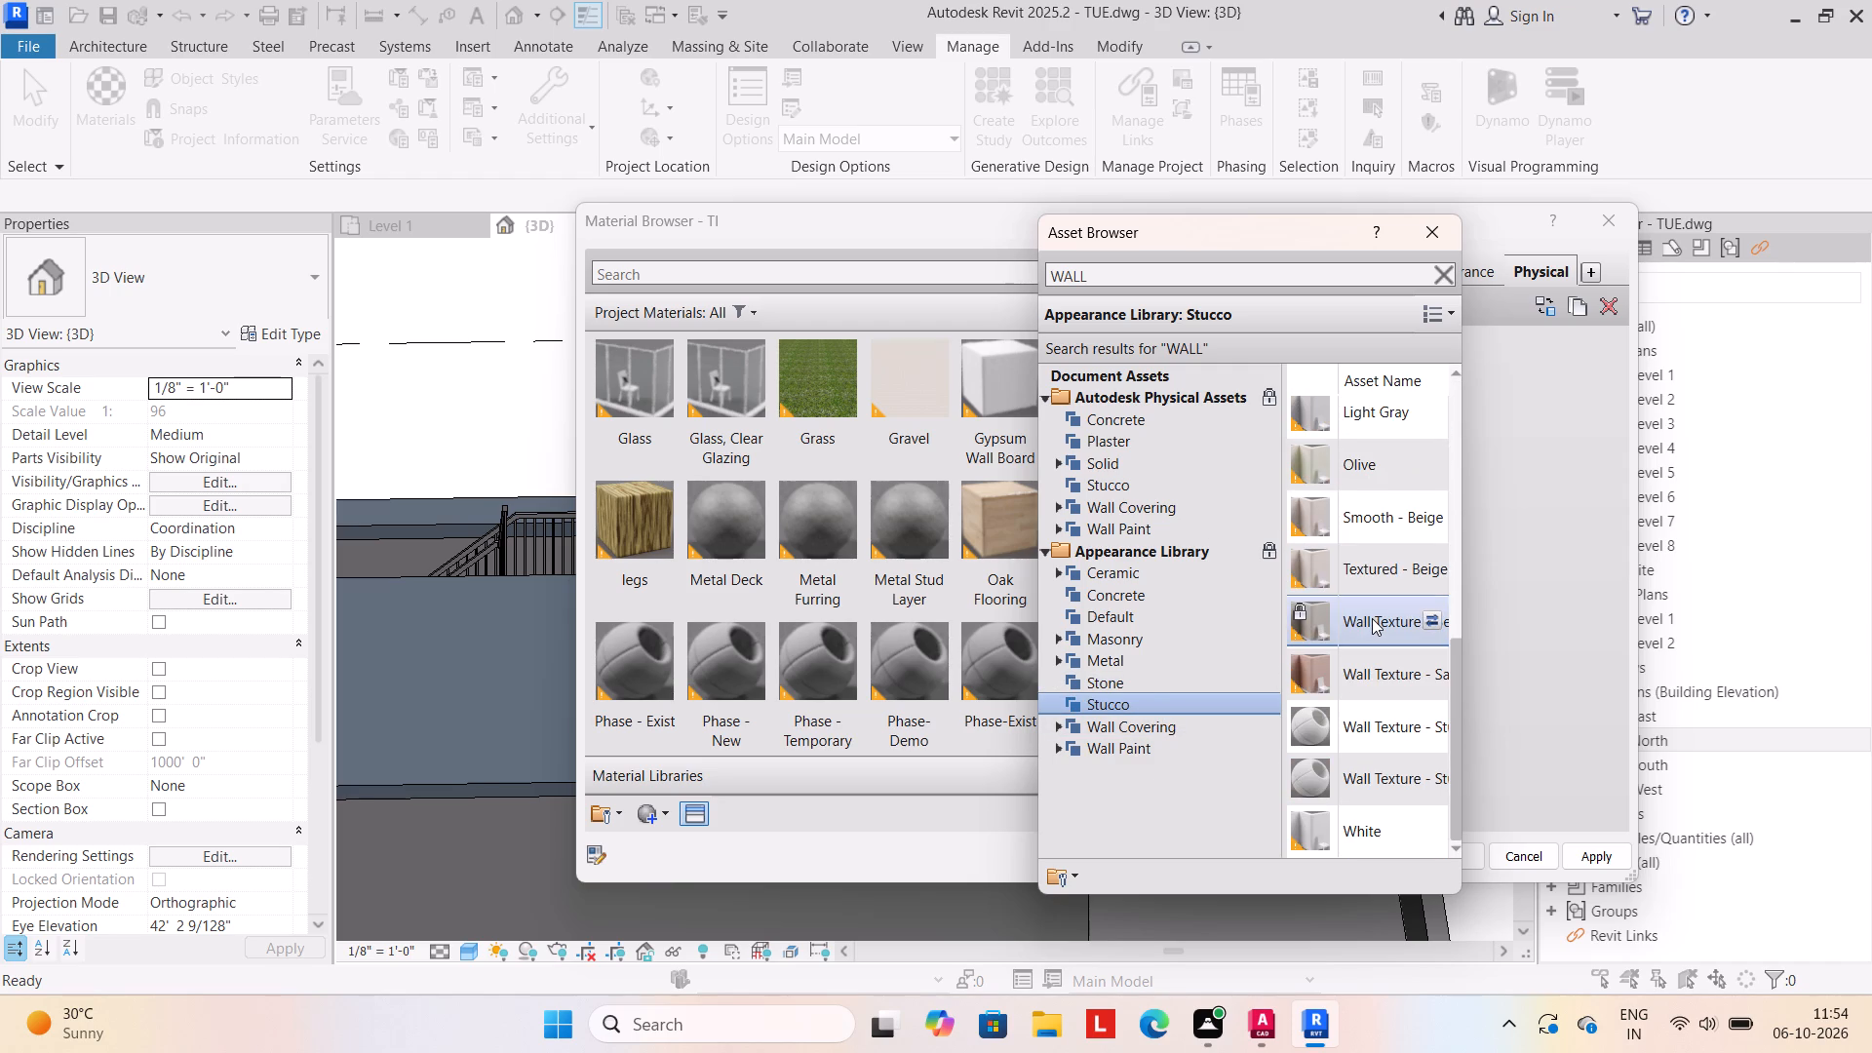
scroll(1372, 618, "down", 5)
scroll(1372, 618, "up", 4)
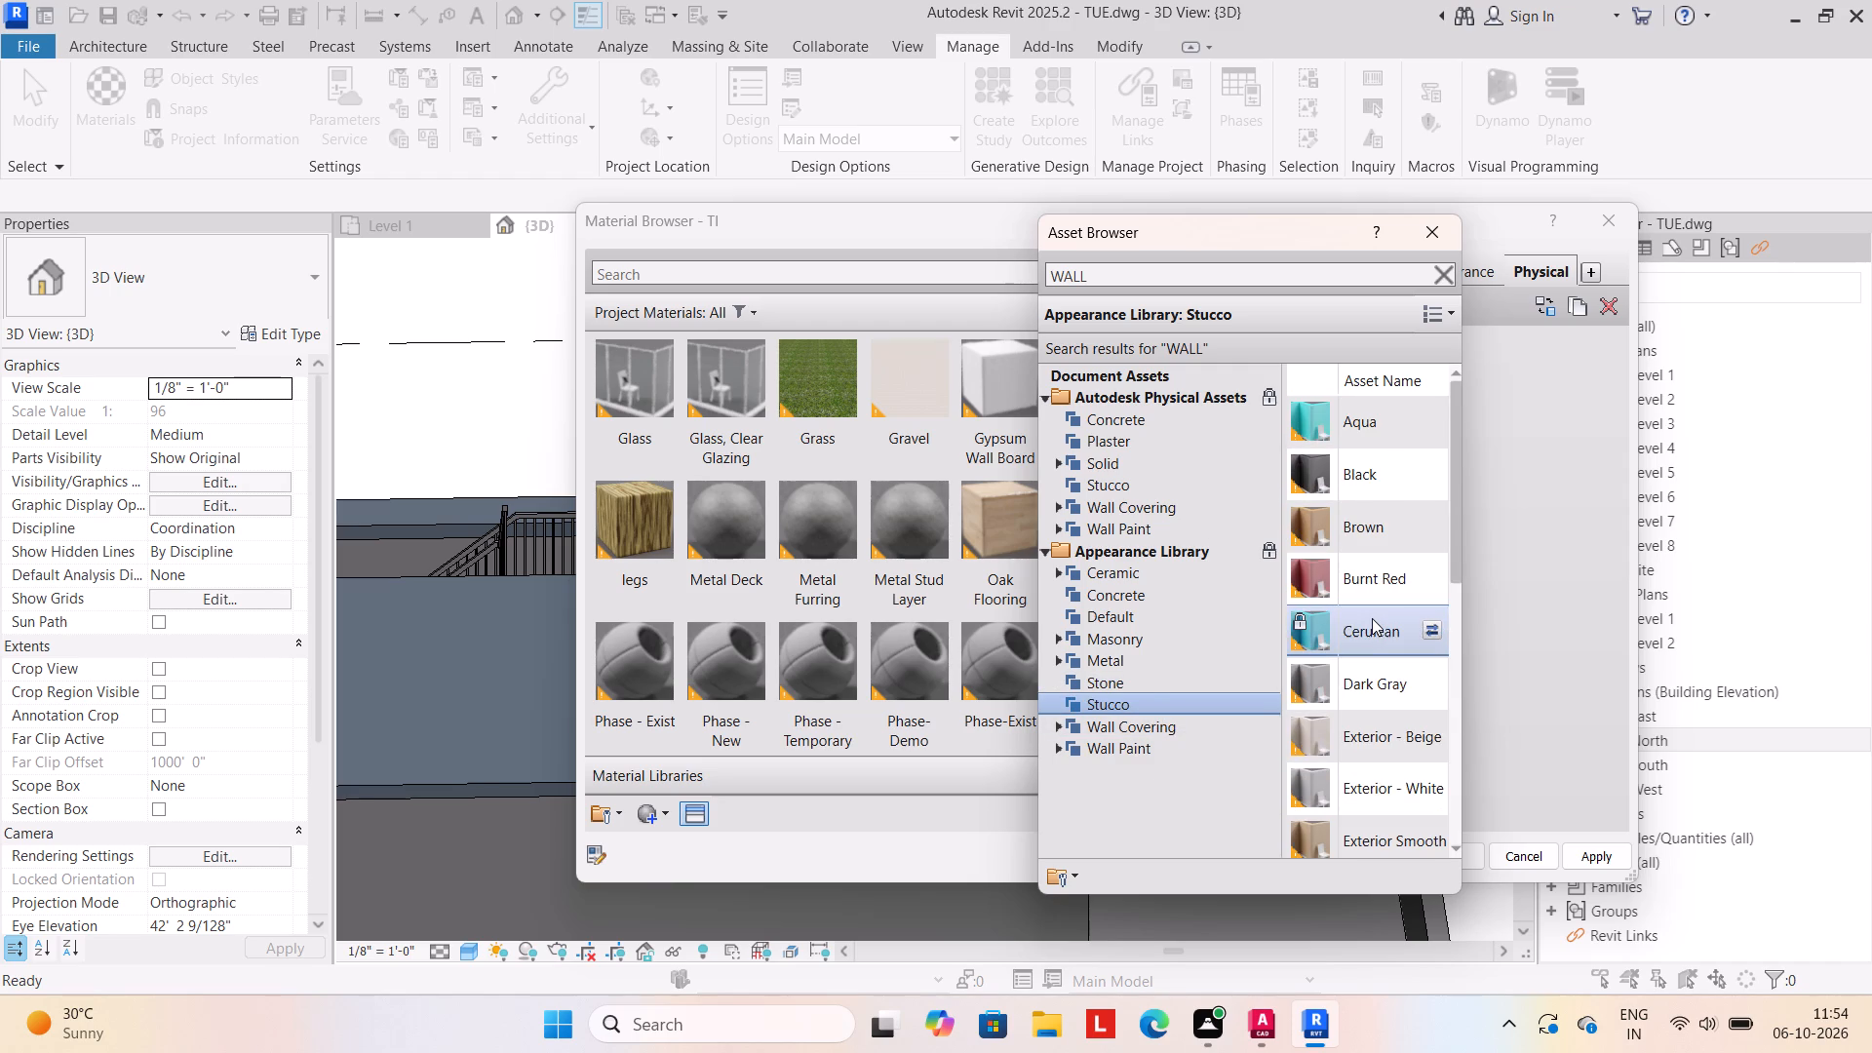
scroll(1372, 618, "up", 9)
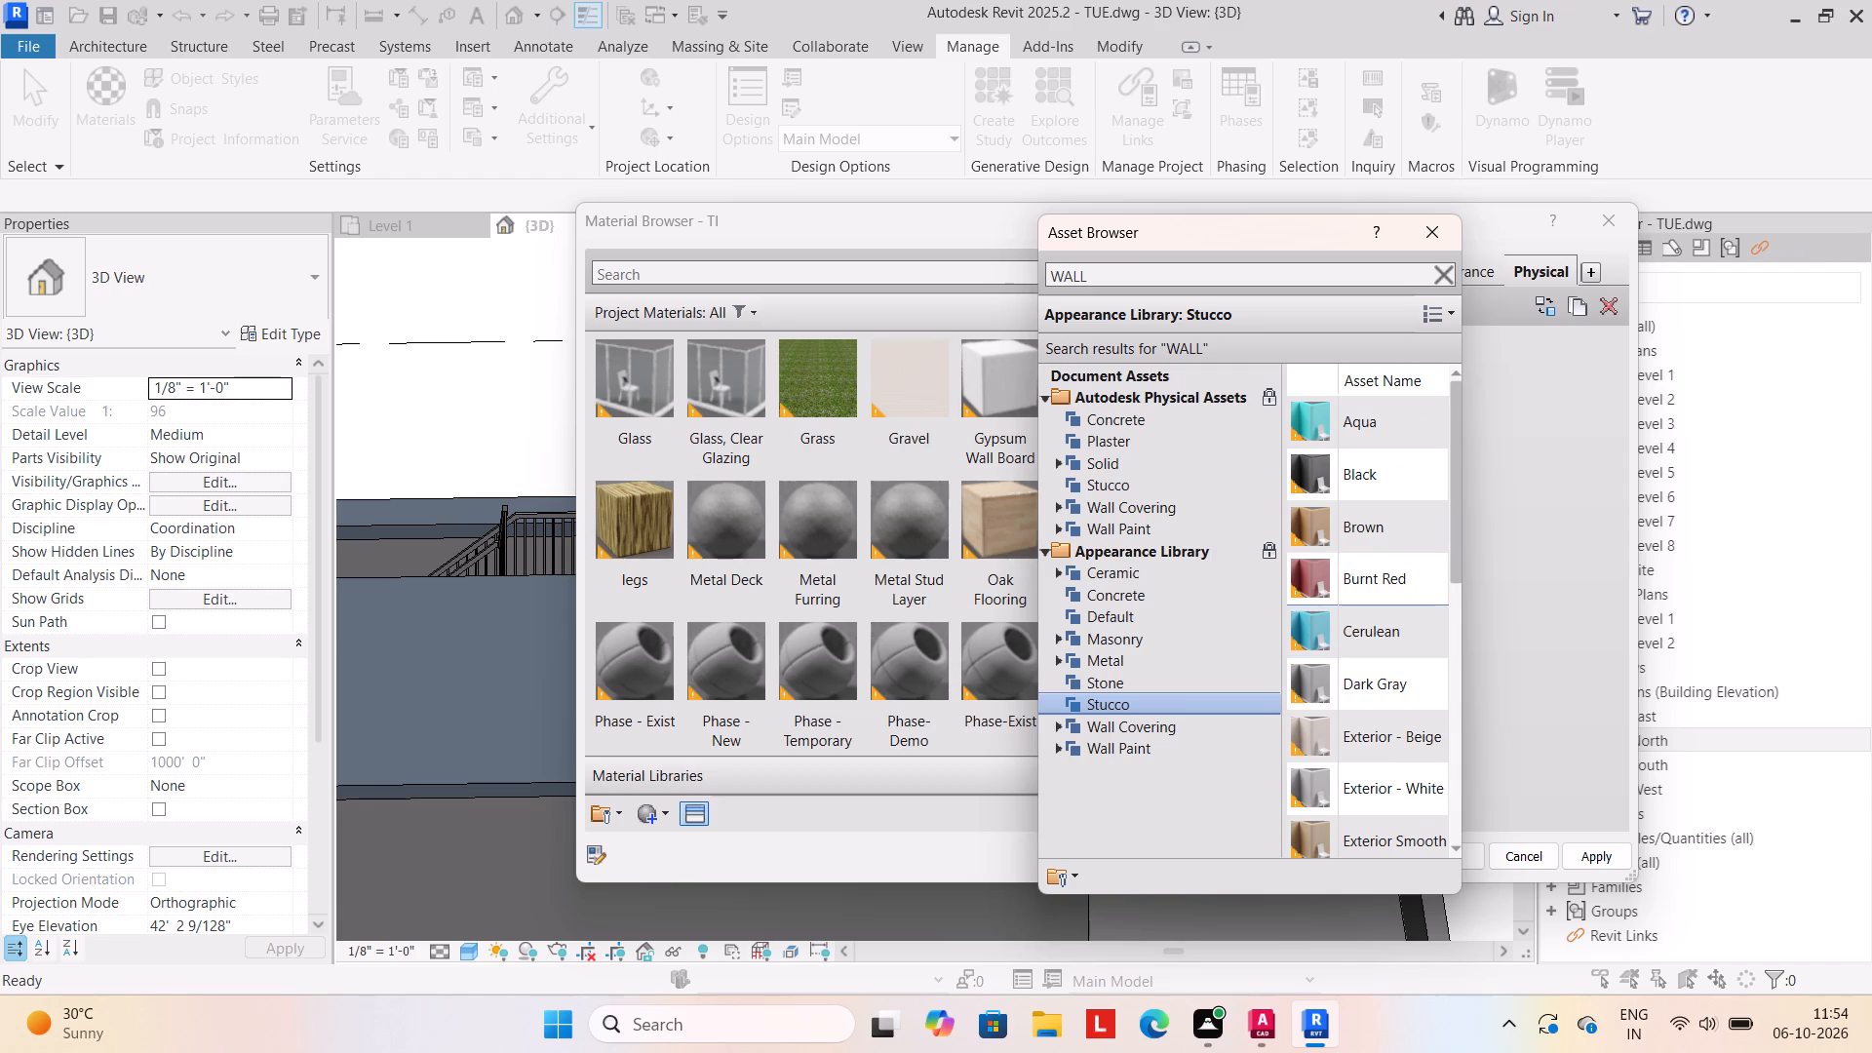
left_click(1430, 228)
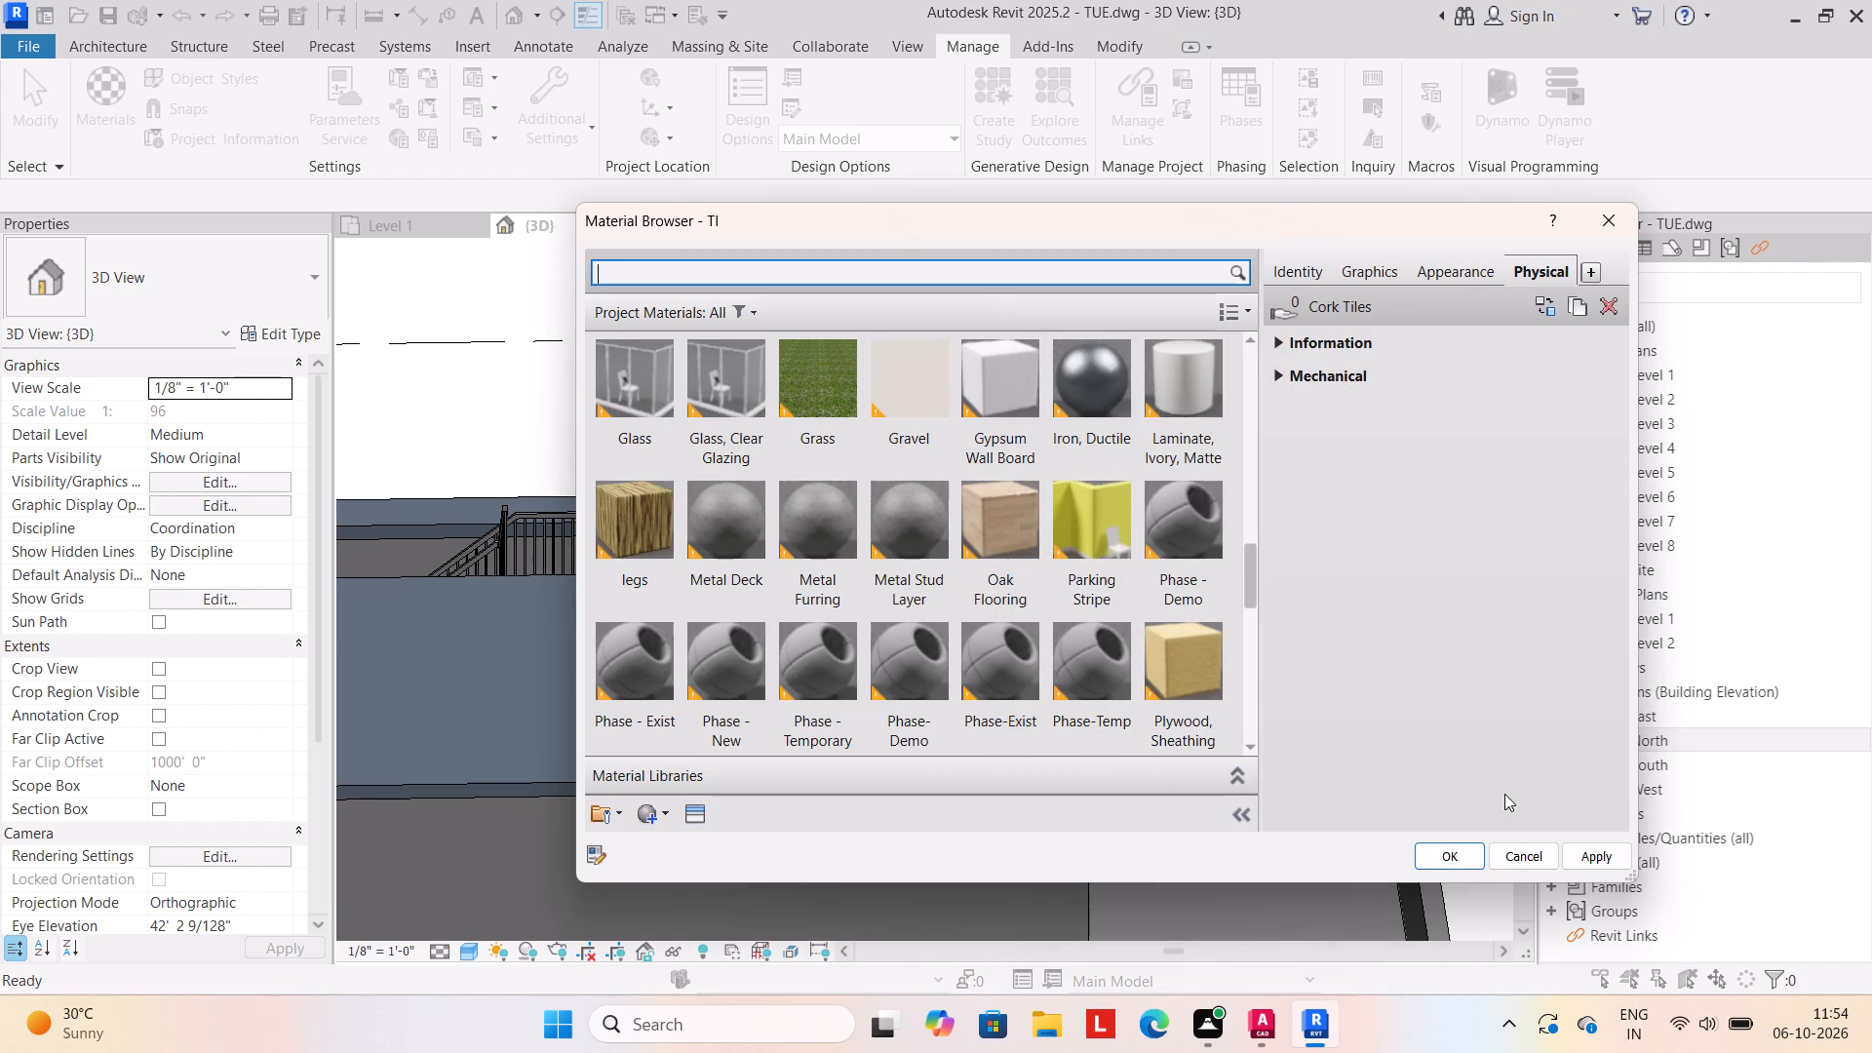
Apply the TI material's changes and close the Material Browser.
left_click(1589, 847)
left_click(1452, 849)
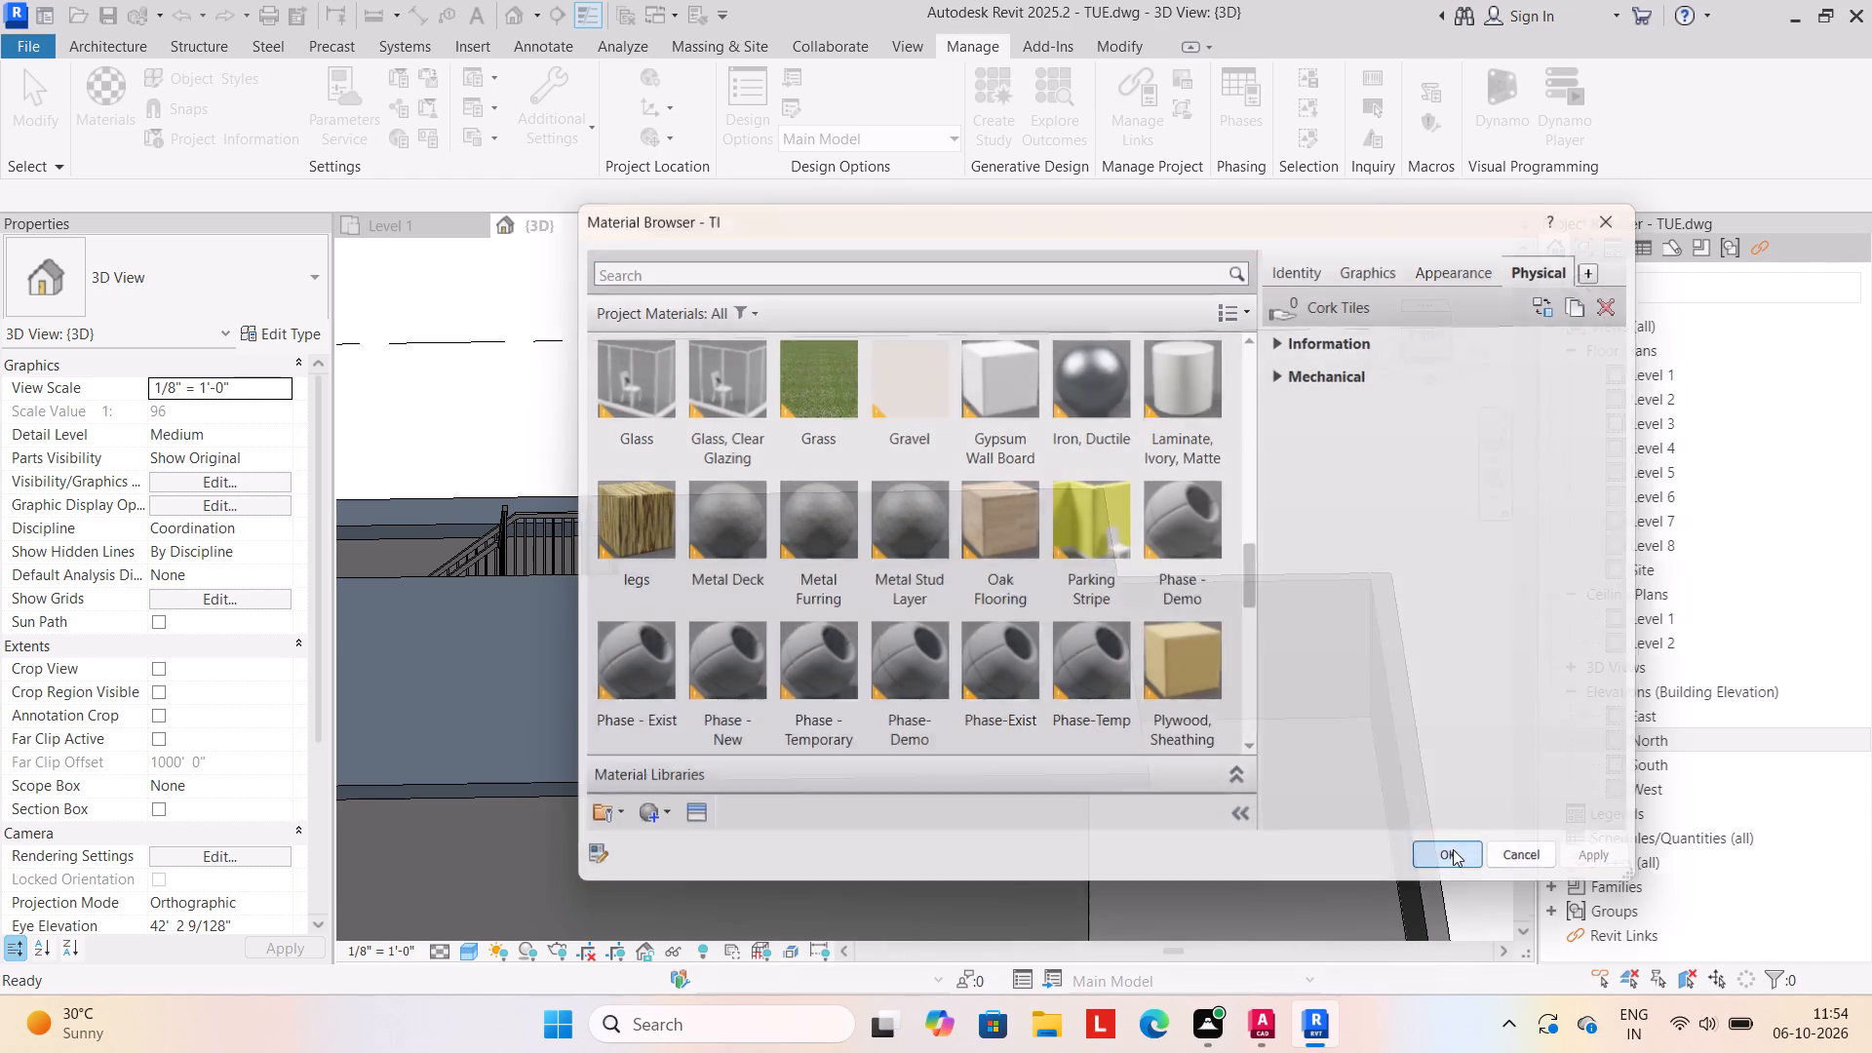
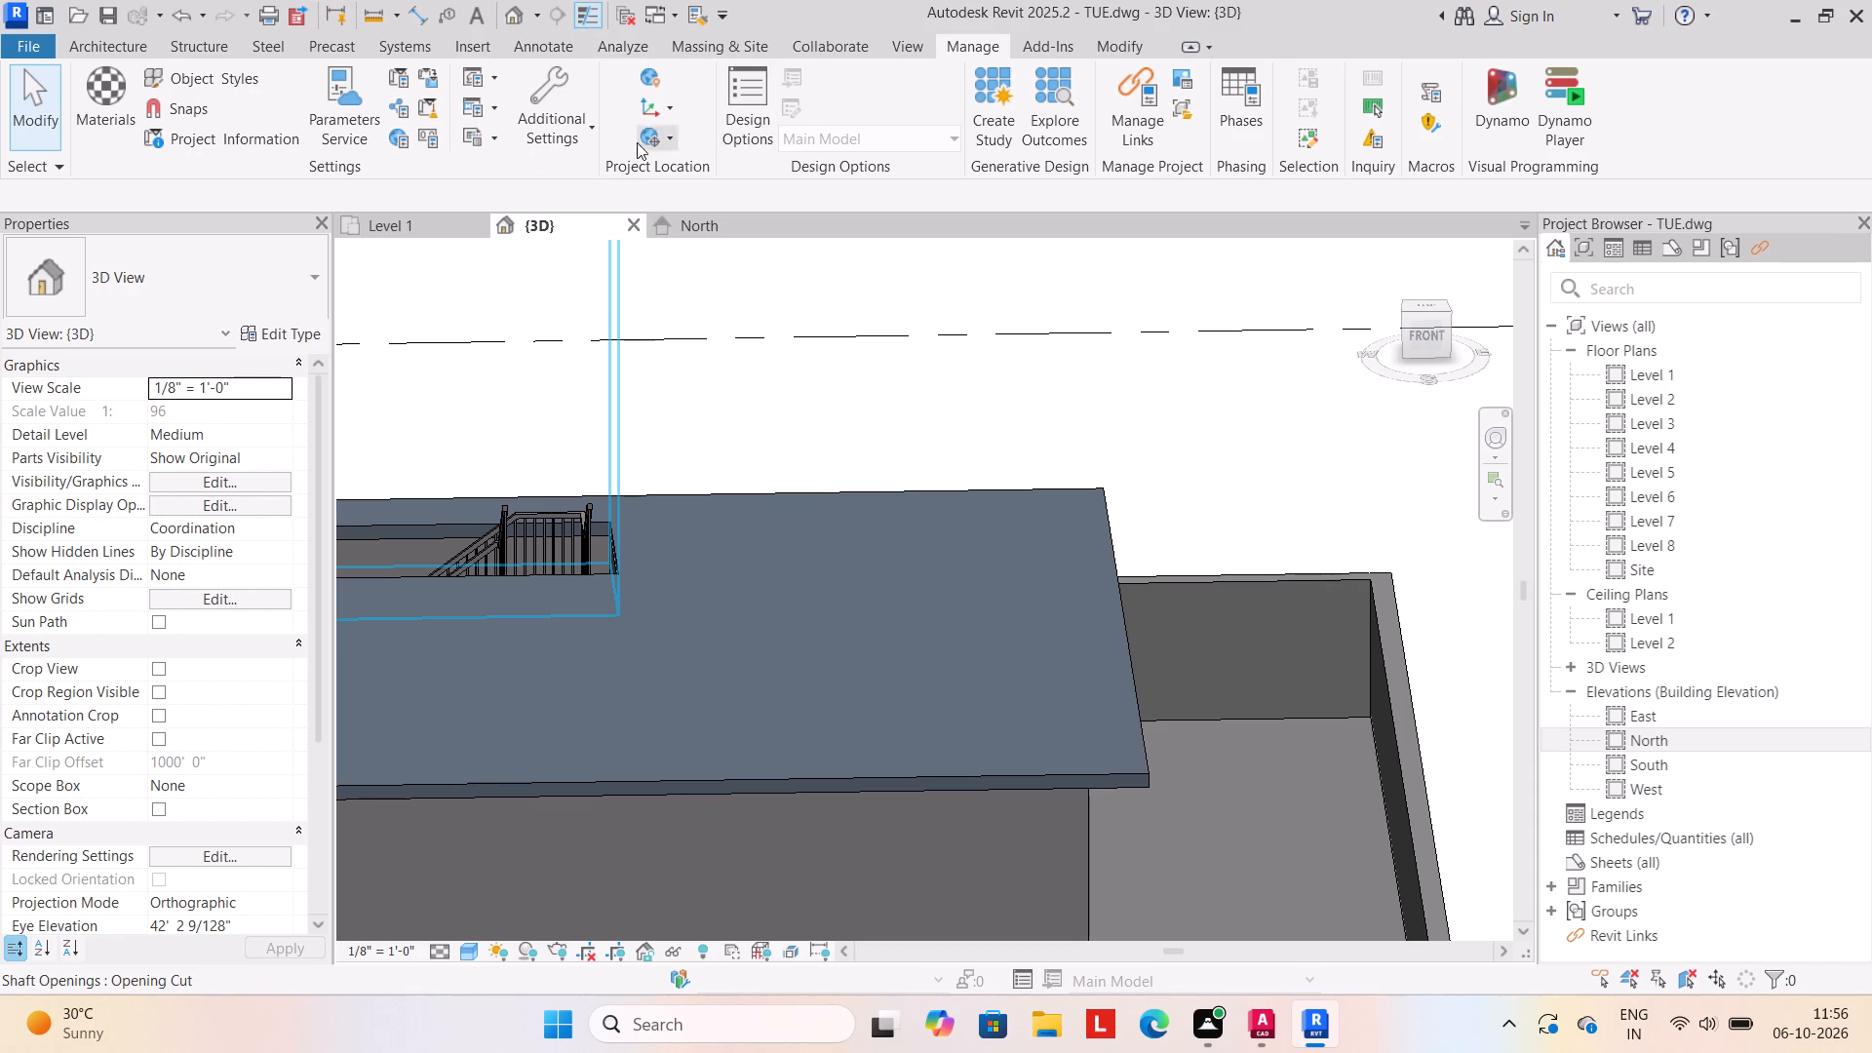
Examine the house roof, the side boundary wall and the front boundary wall segments on both sides of the gate.
scroll(810, 478, "down", 8)
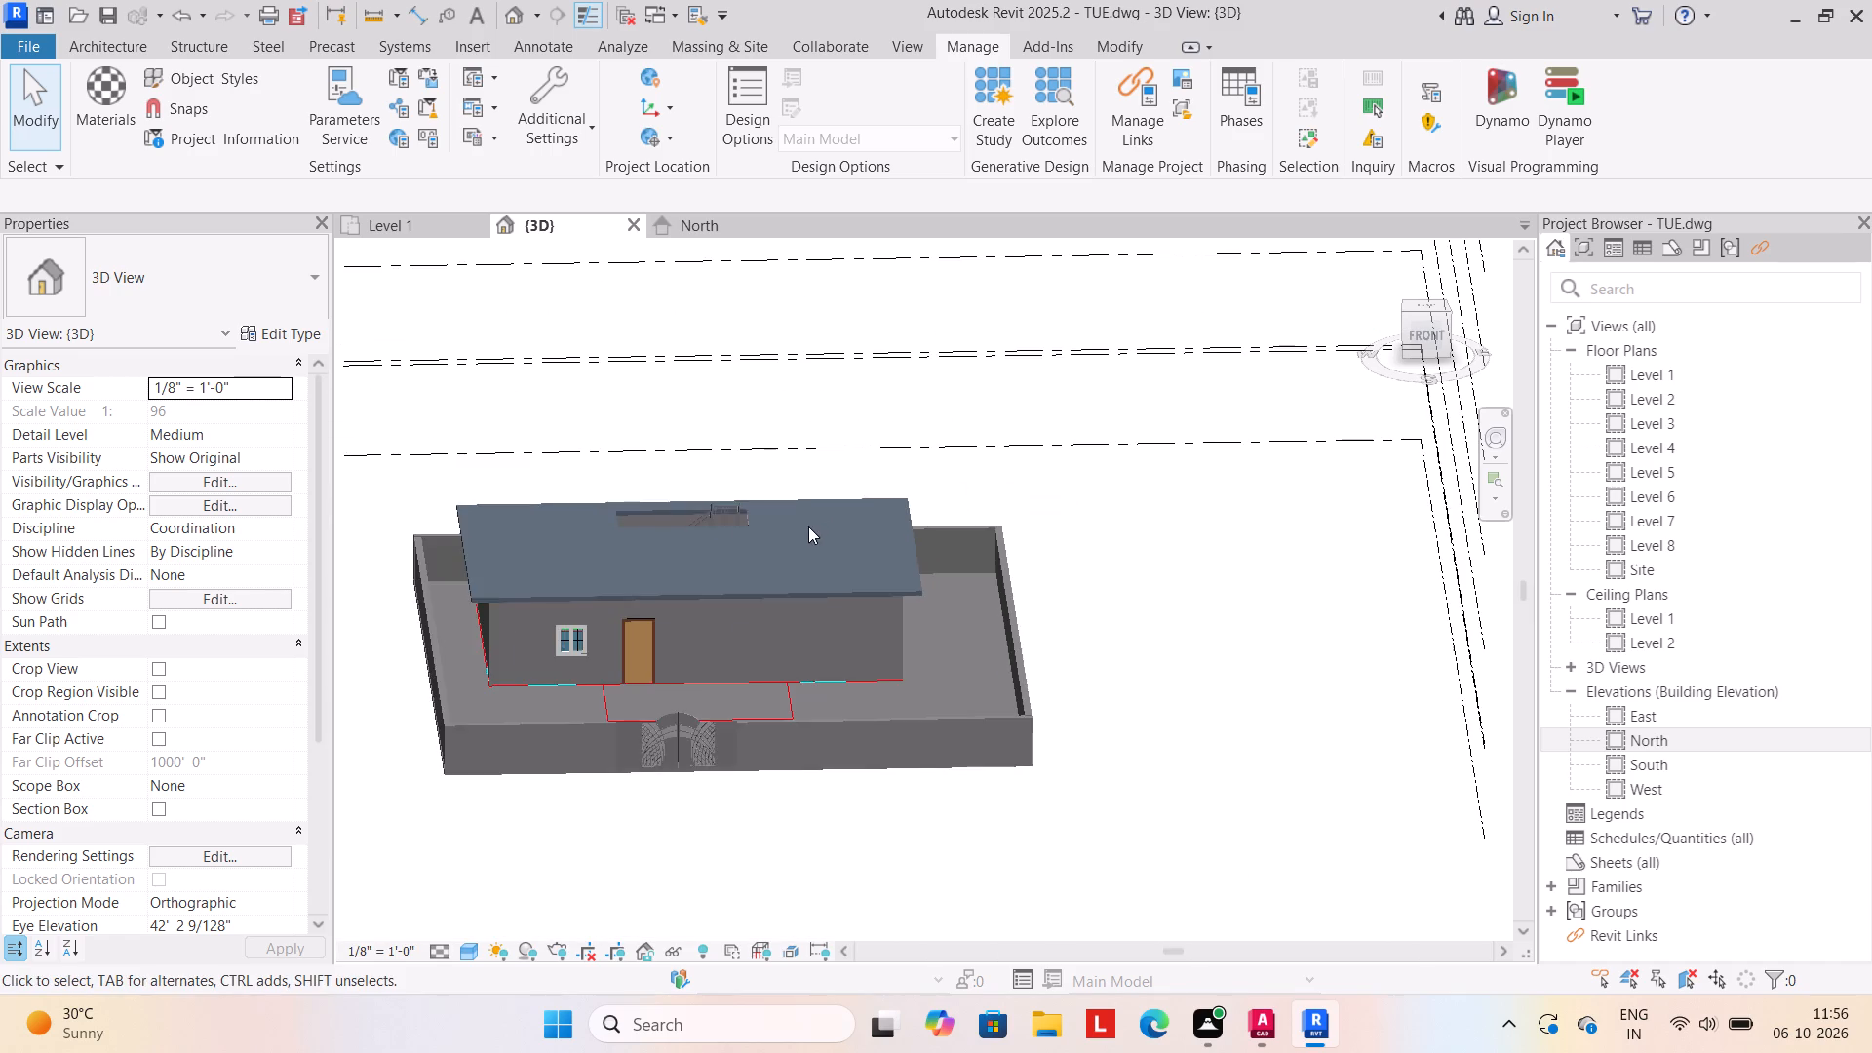
middle_click_drag(802, 528, 879, 507)
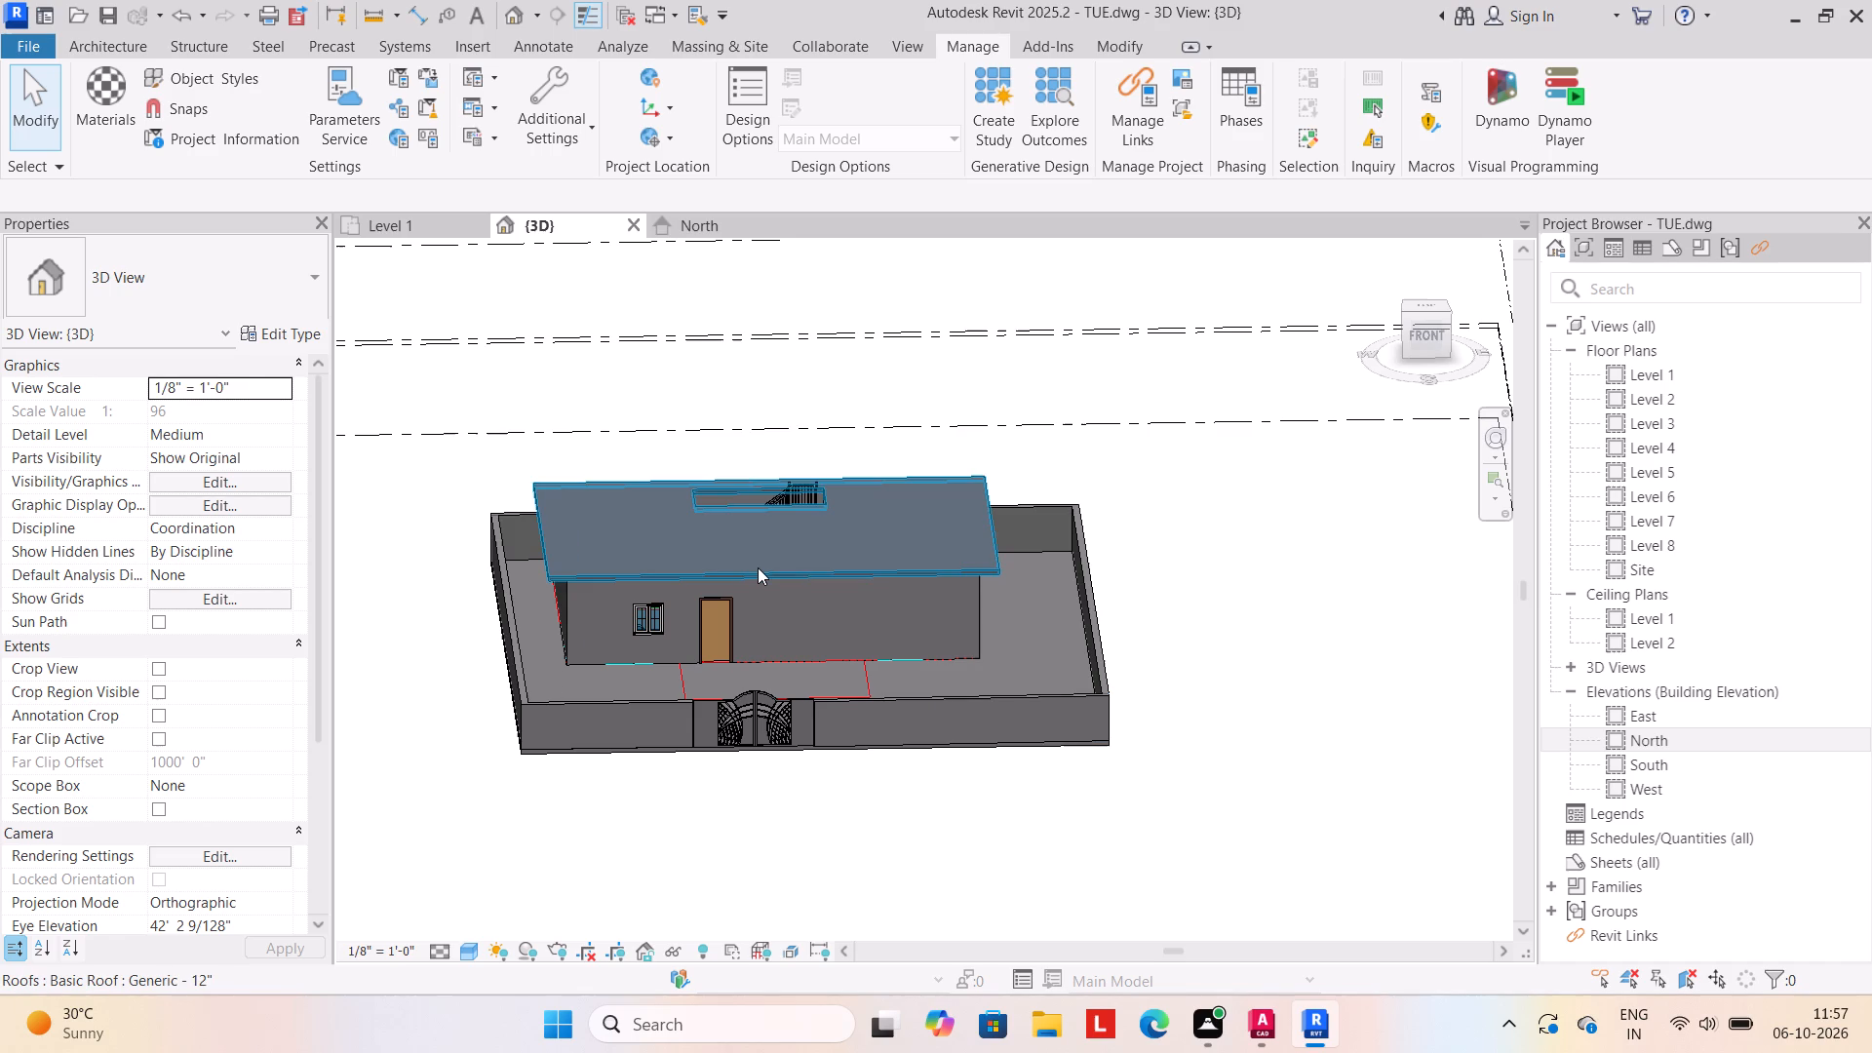
scroll(841, 599, "up", 3)
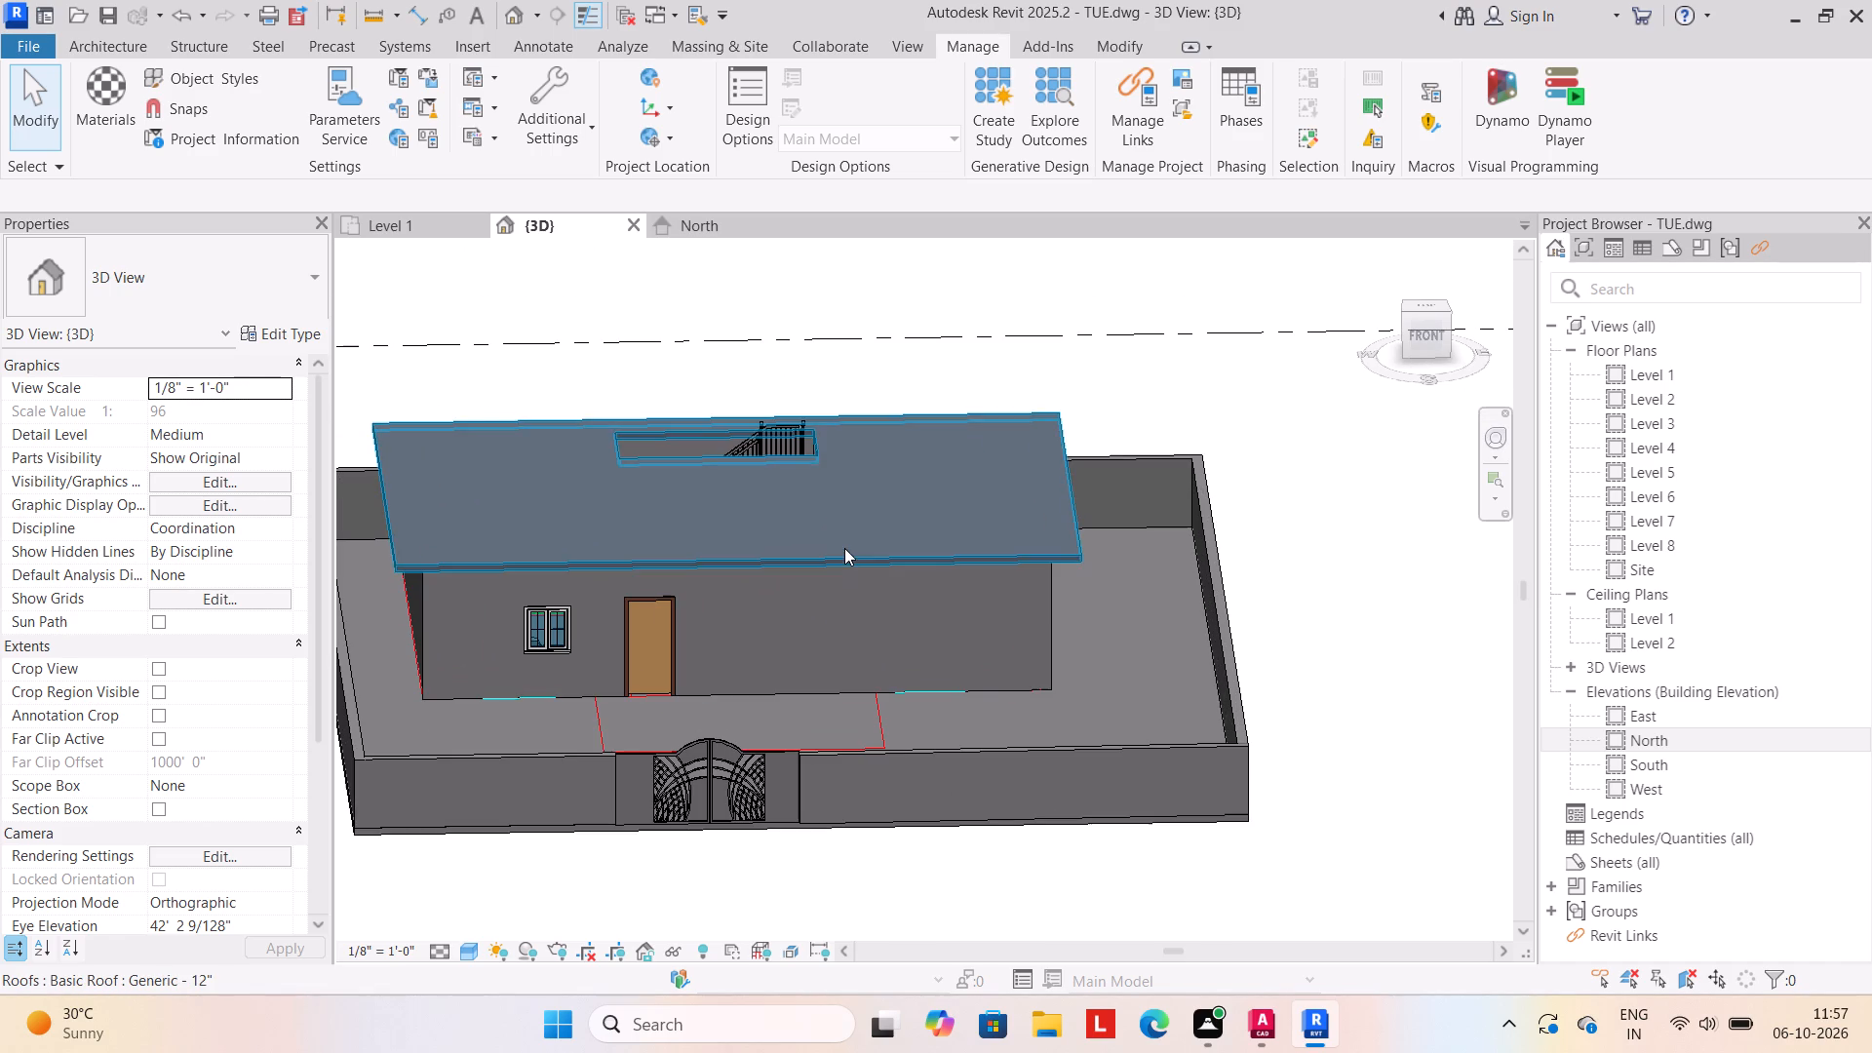
left_click(844, 548)
left_click(1124, 632)
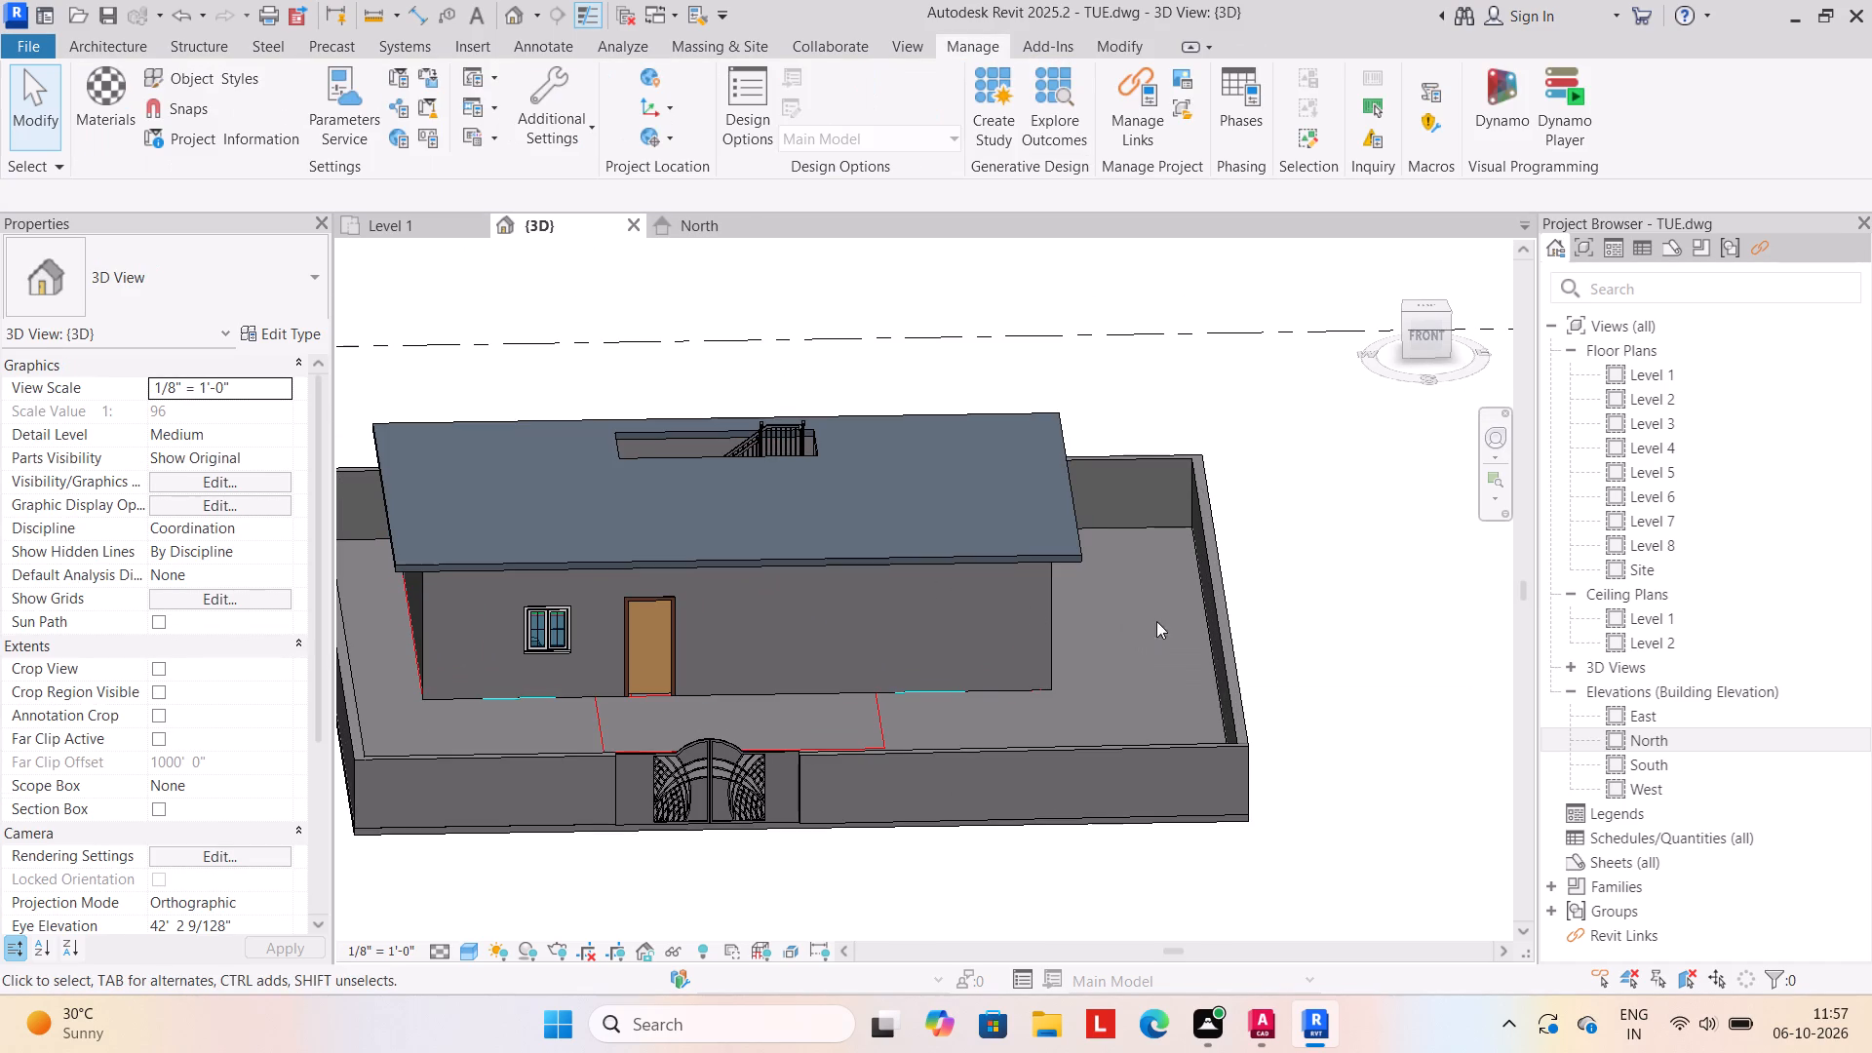
left_click(1222, 589)
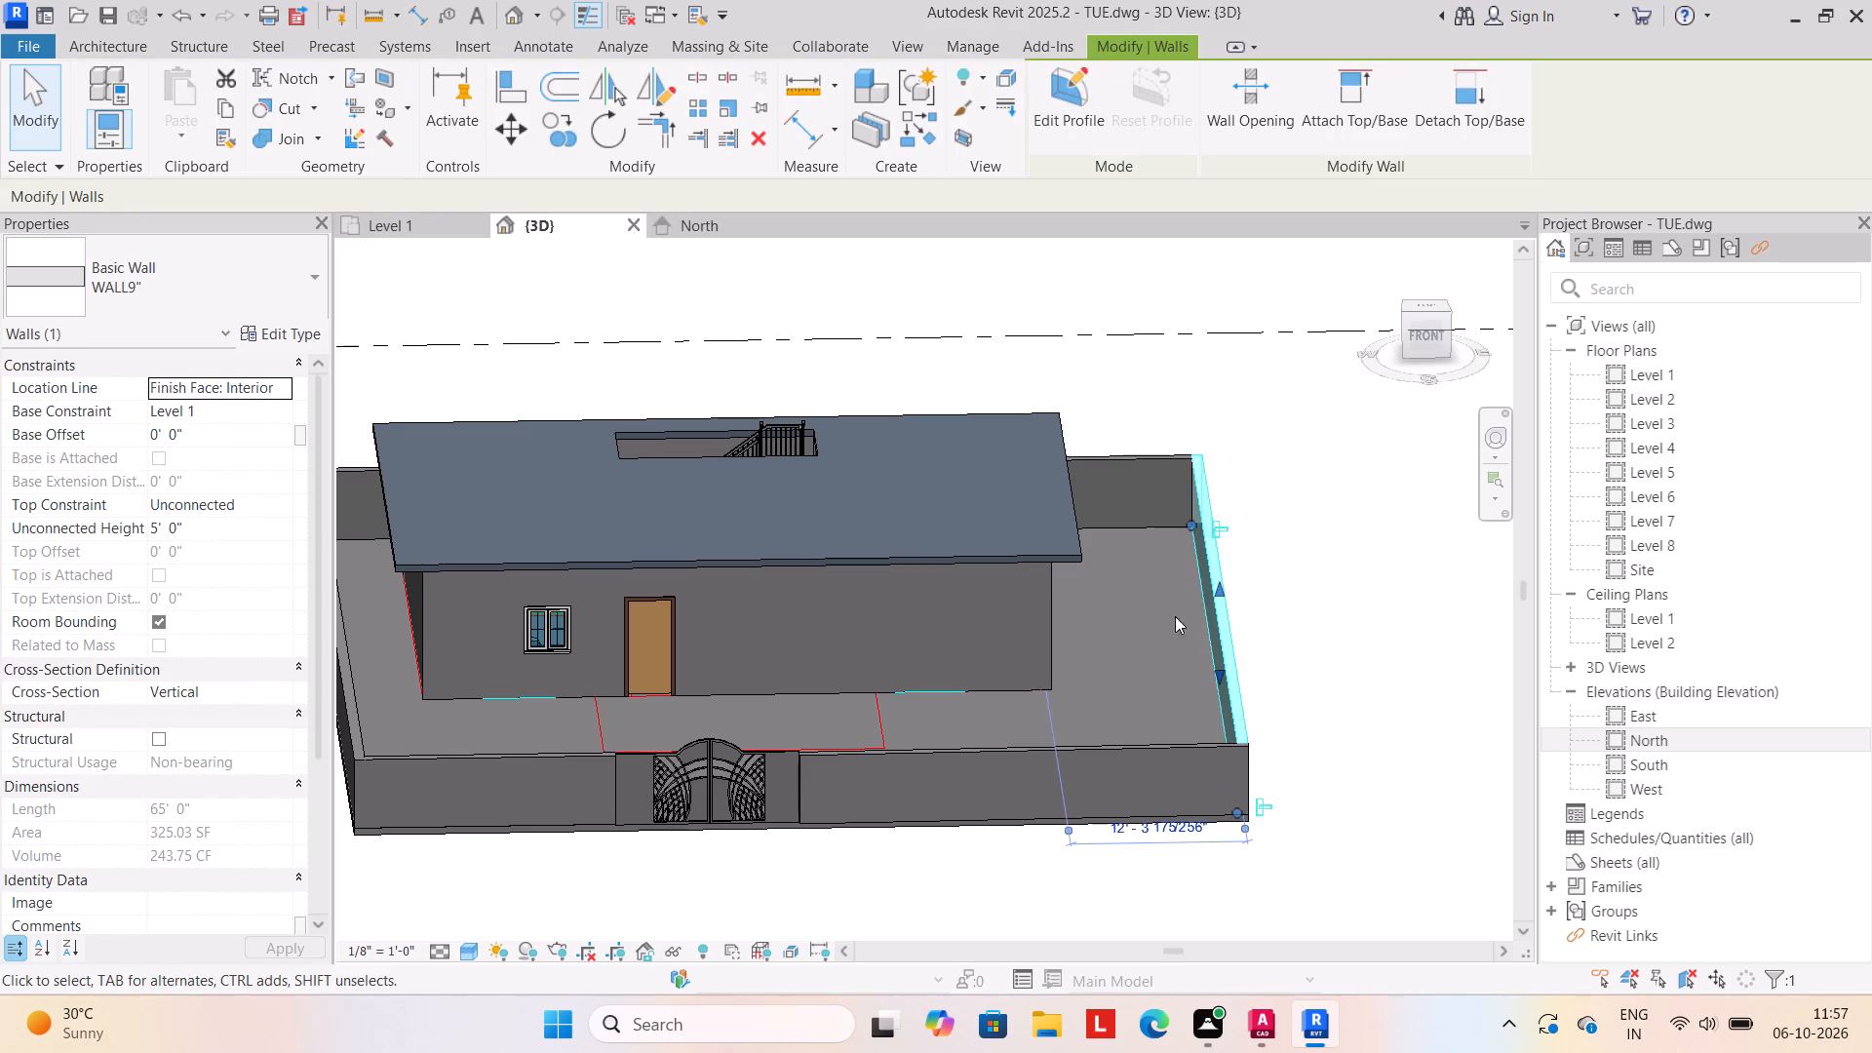
left_click(1170, 619)
left_click(1151, 753)
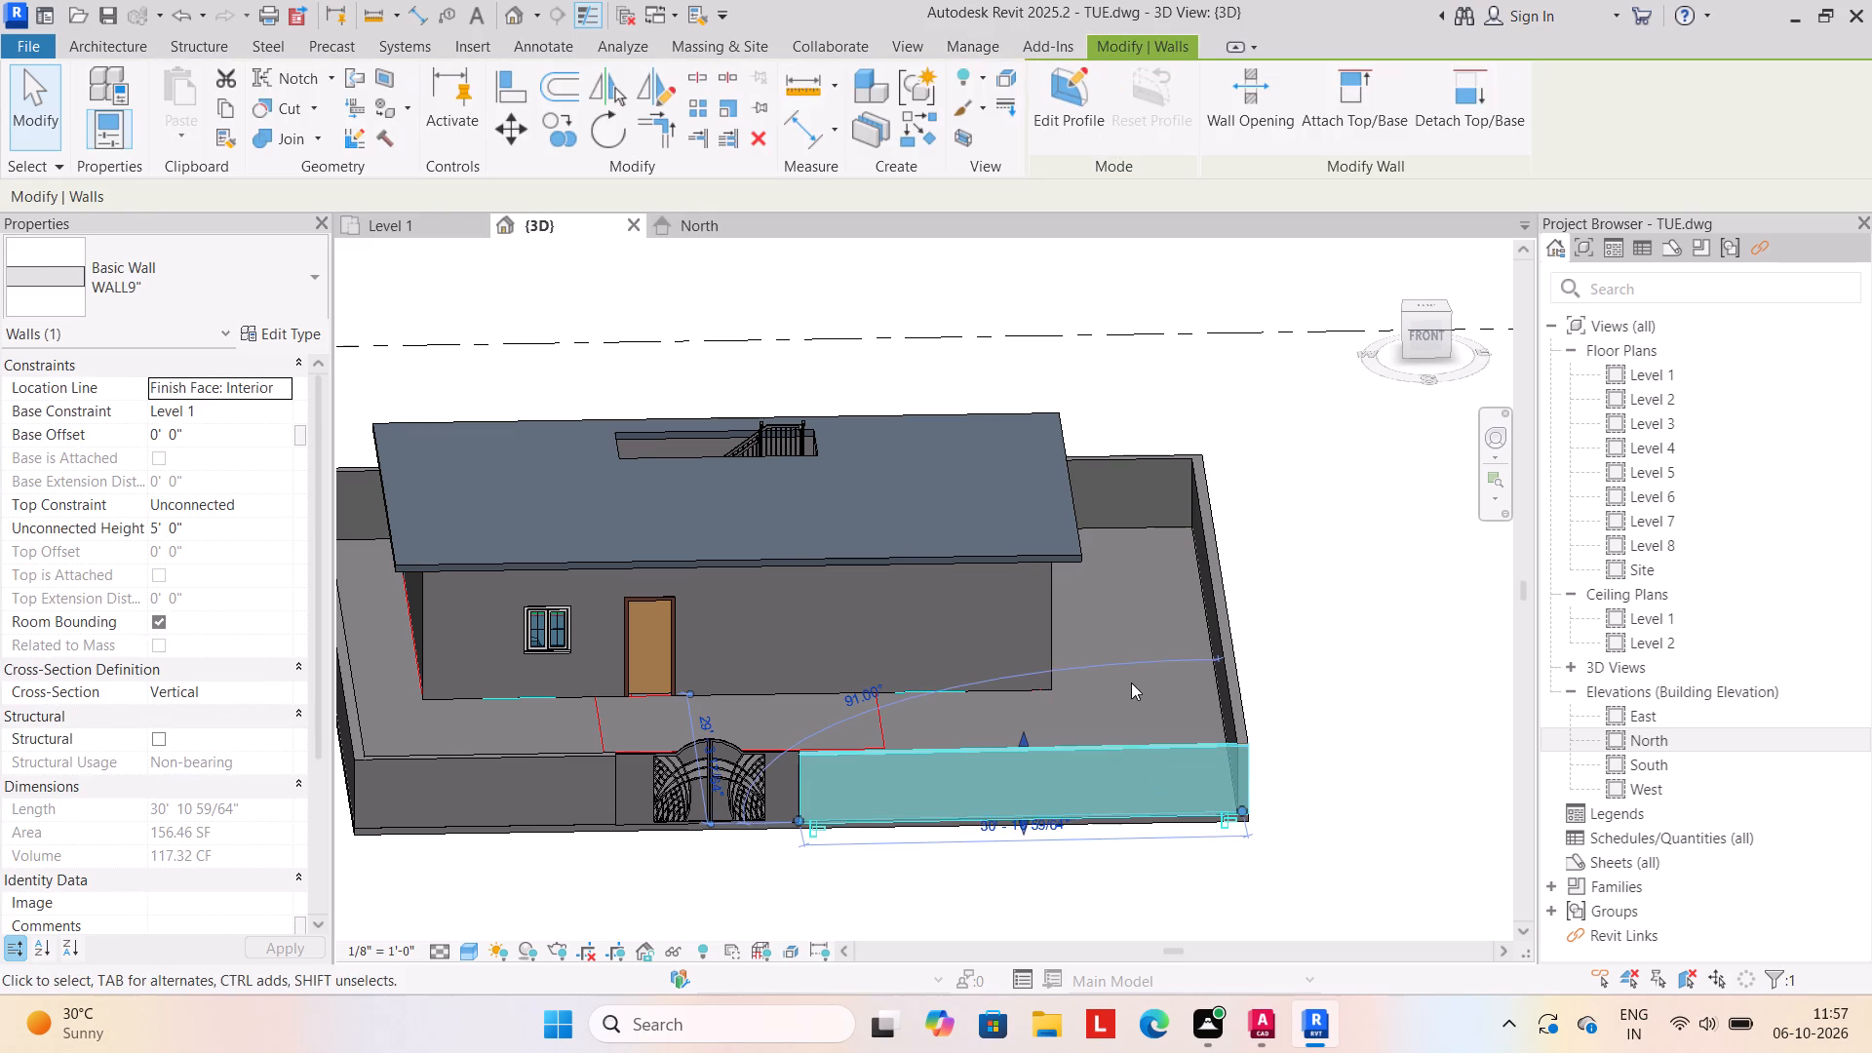
left_click(1131, 682)
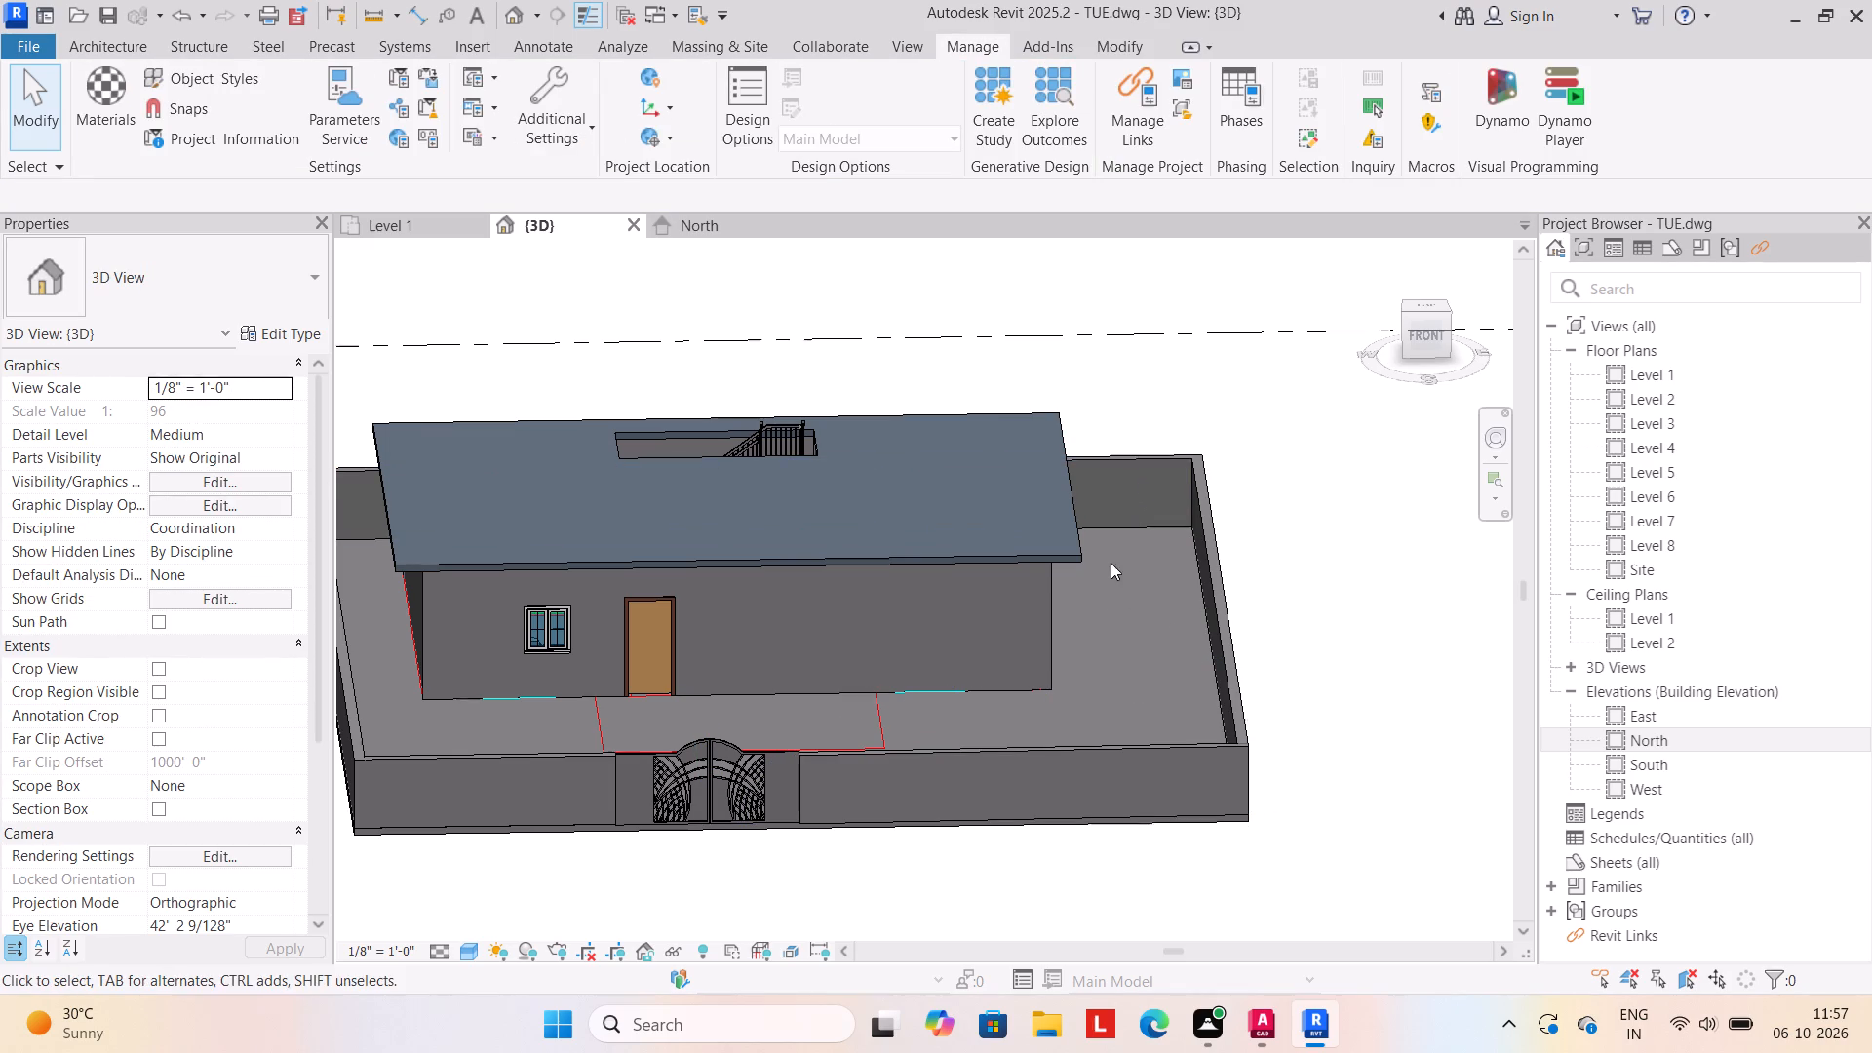
left_click(493, 763)
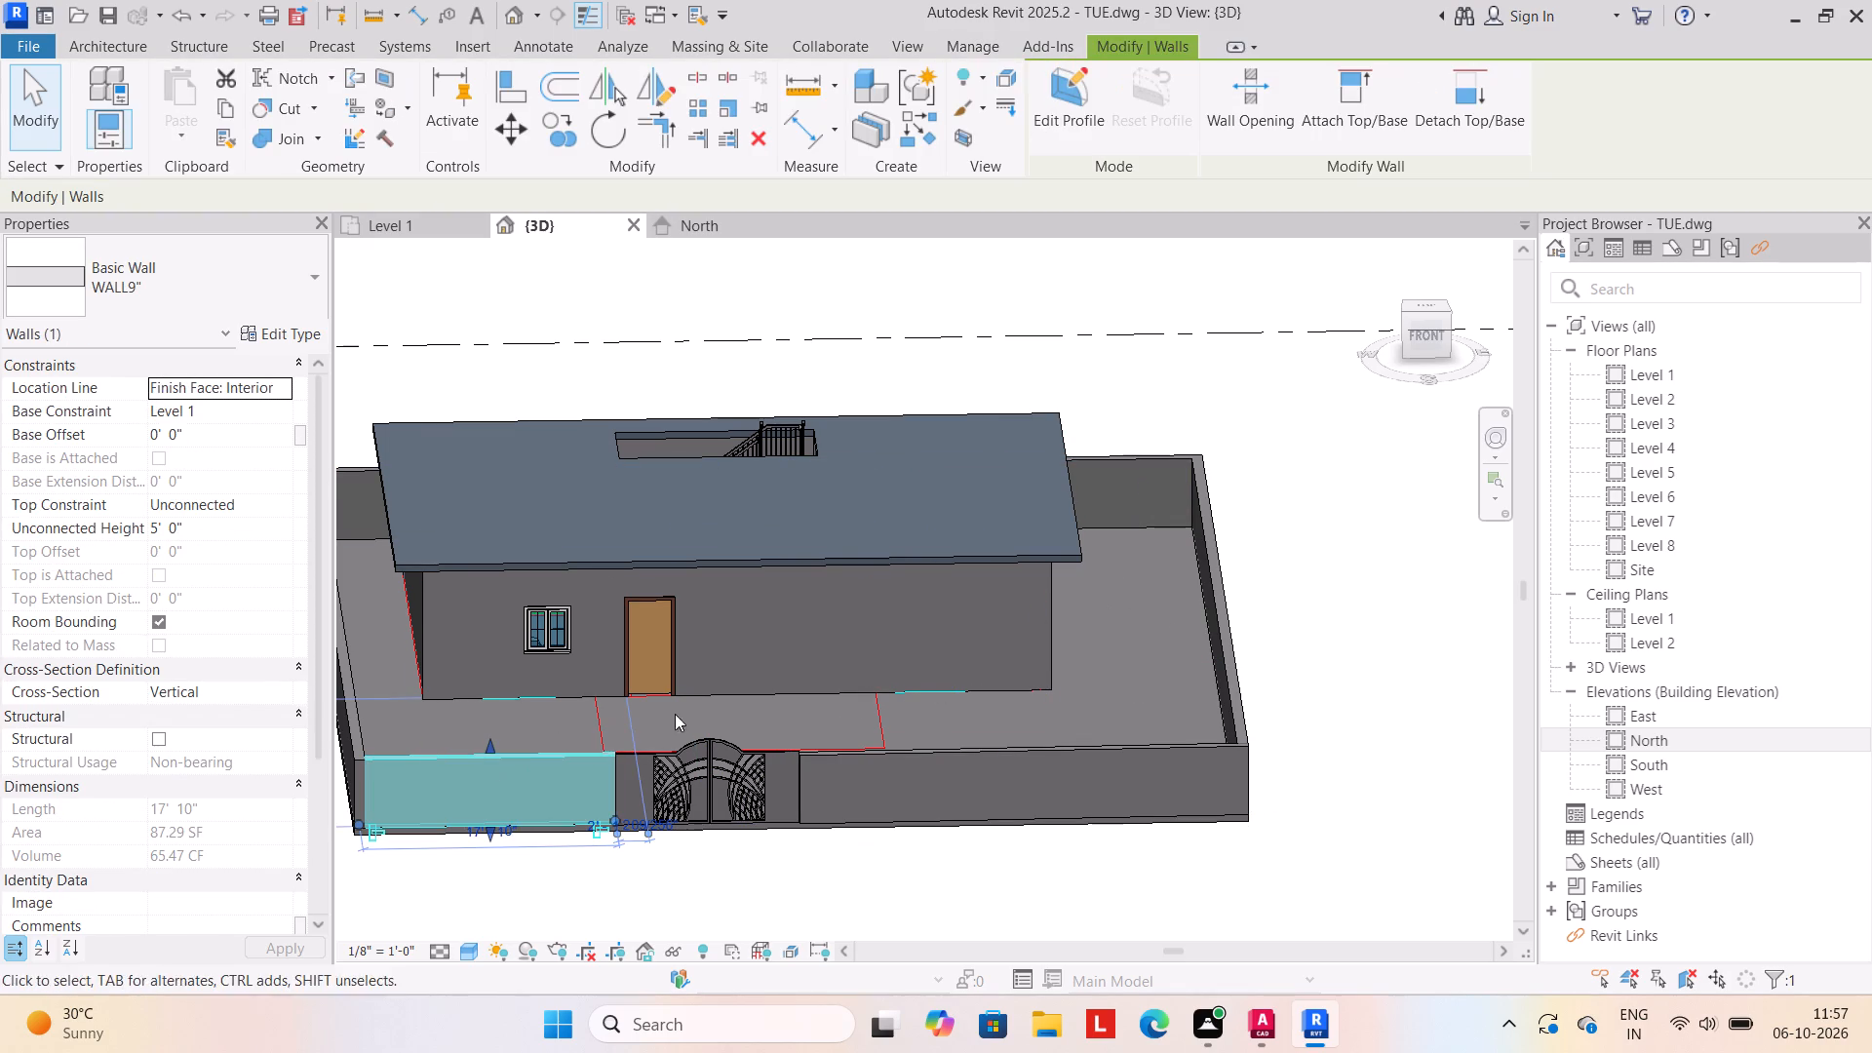
left_click(944, 708)
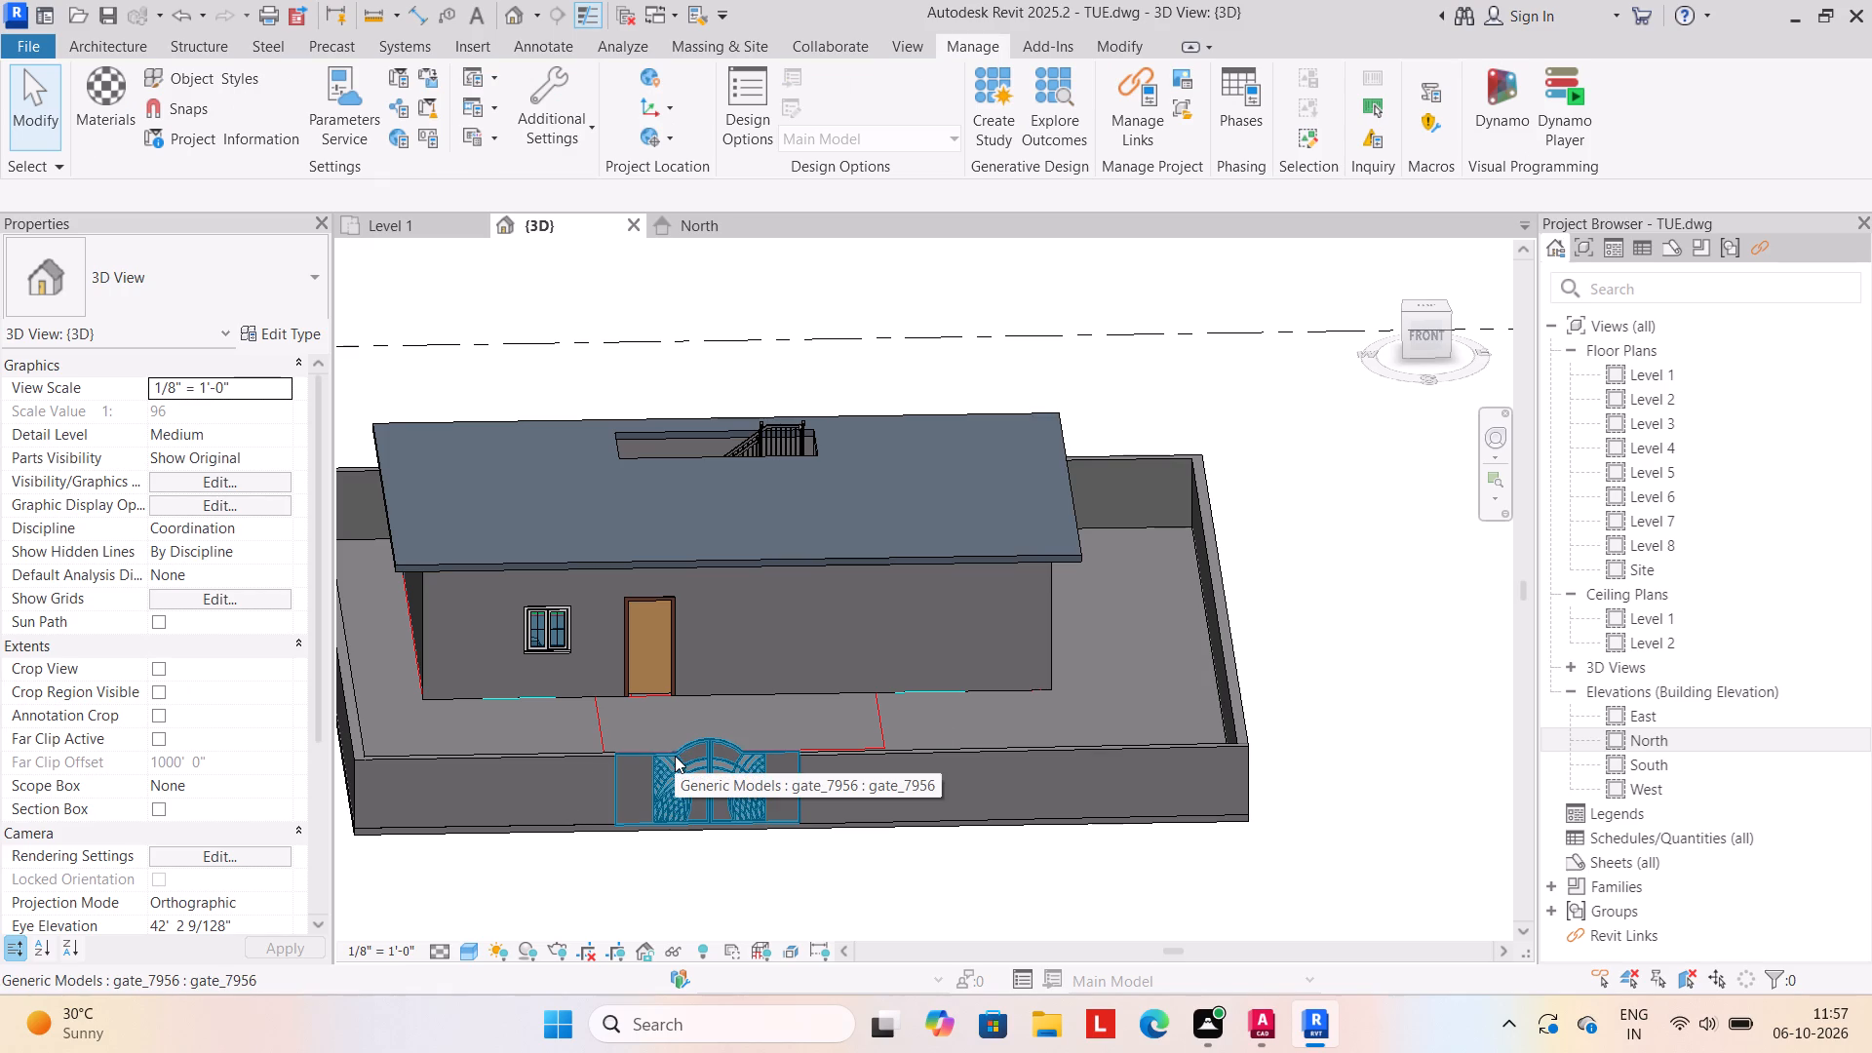
Temporarily hide the gate in the front boundary wall.
left_click(675, 756)
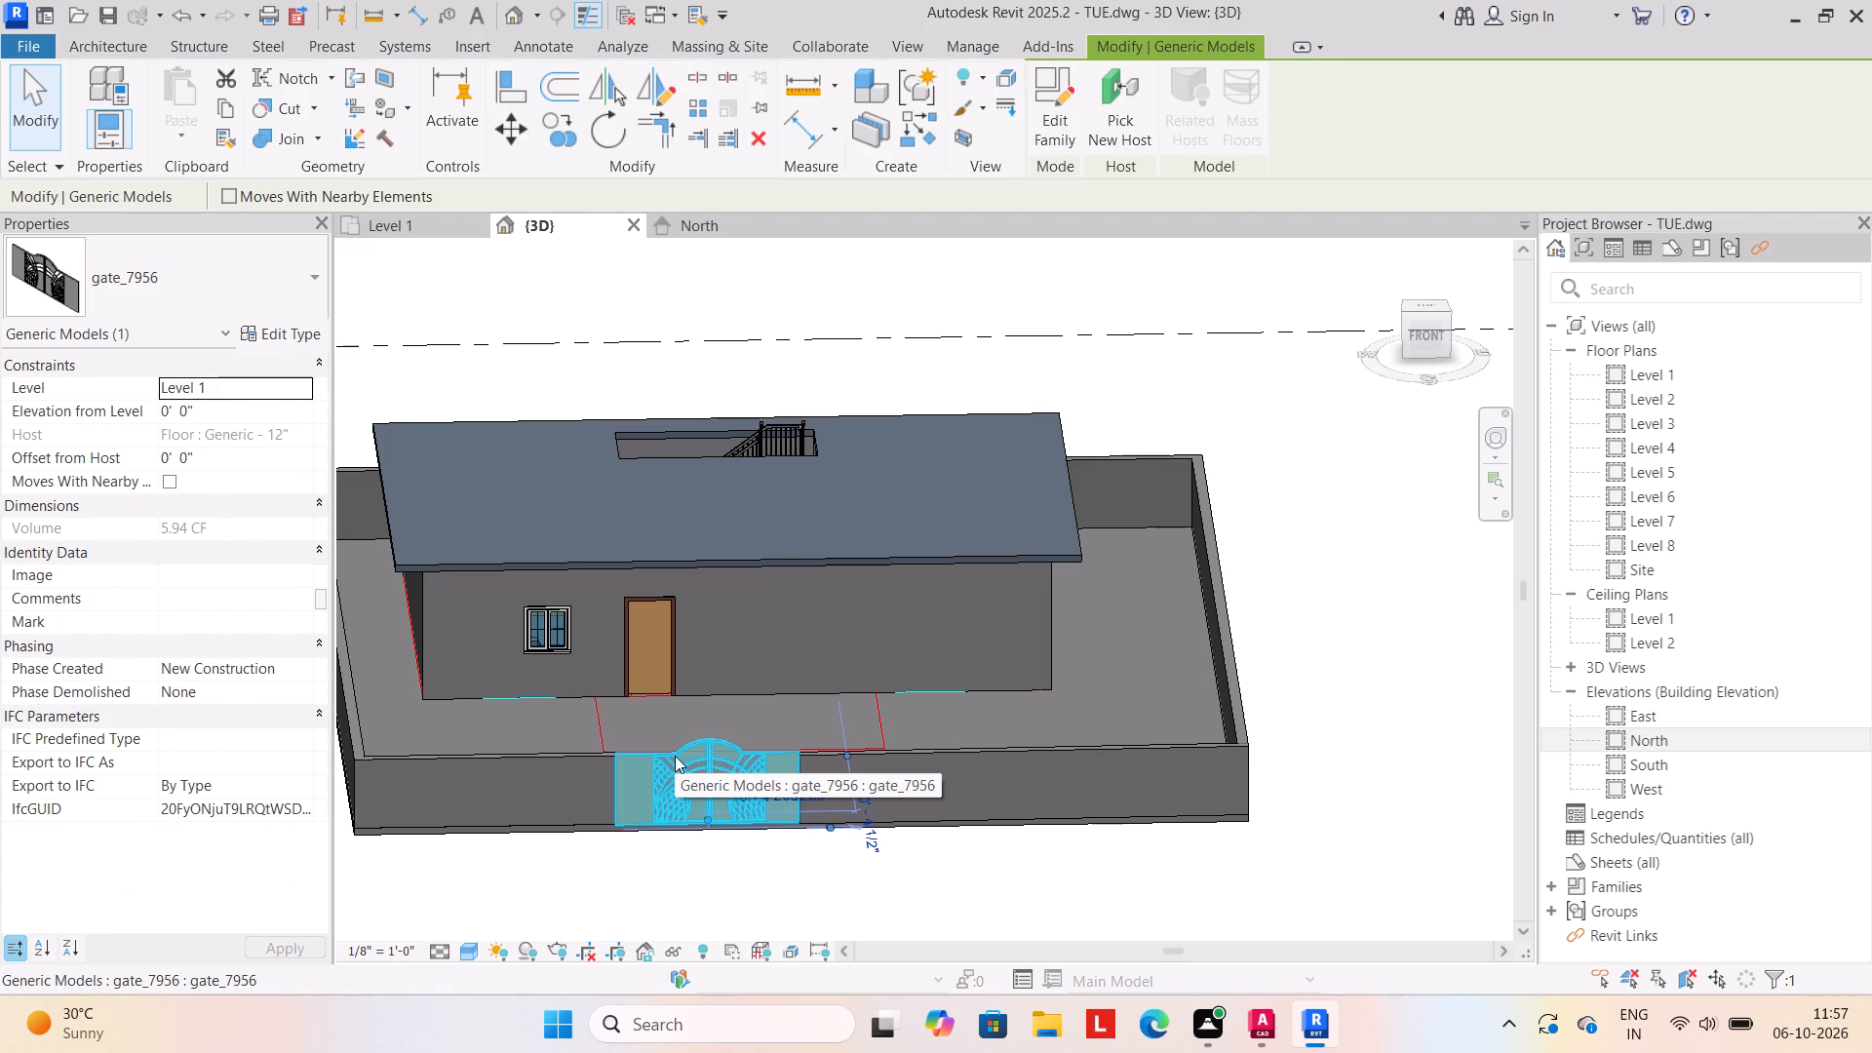
type("HH")
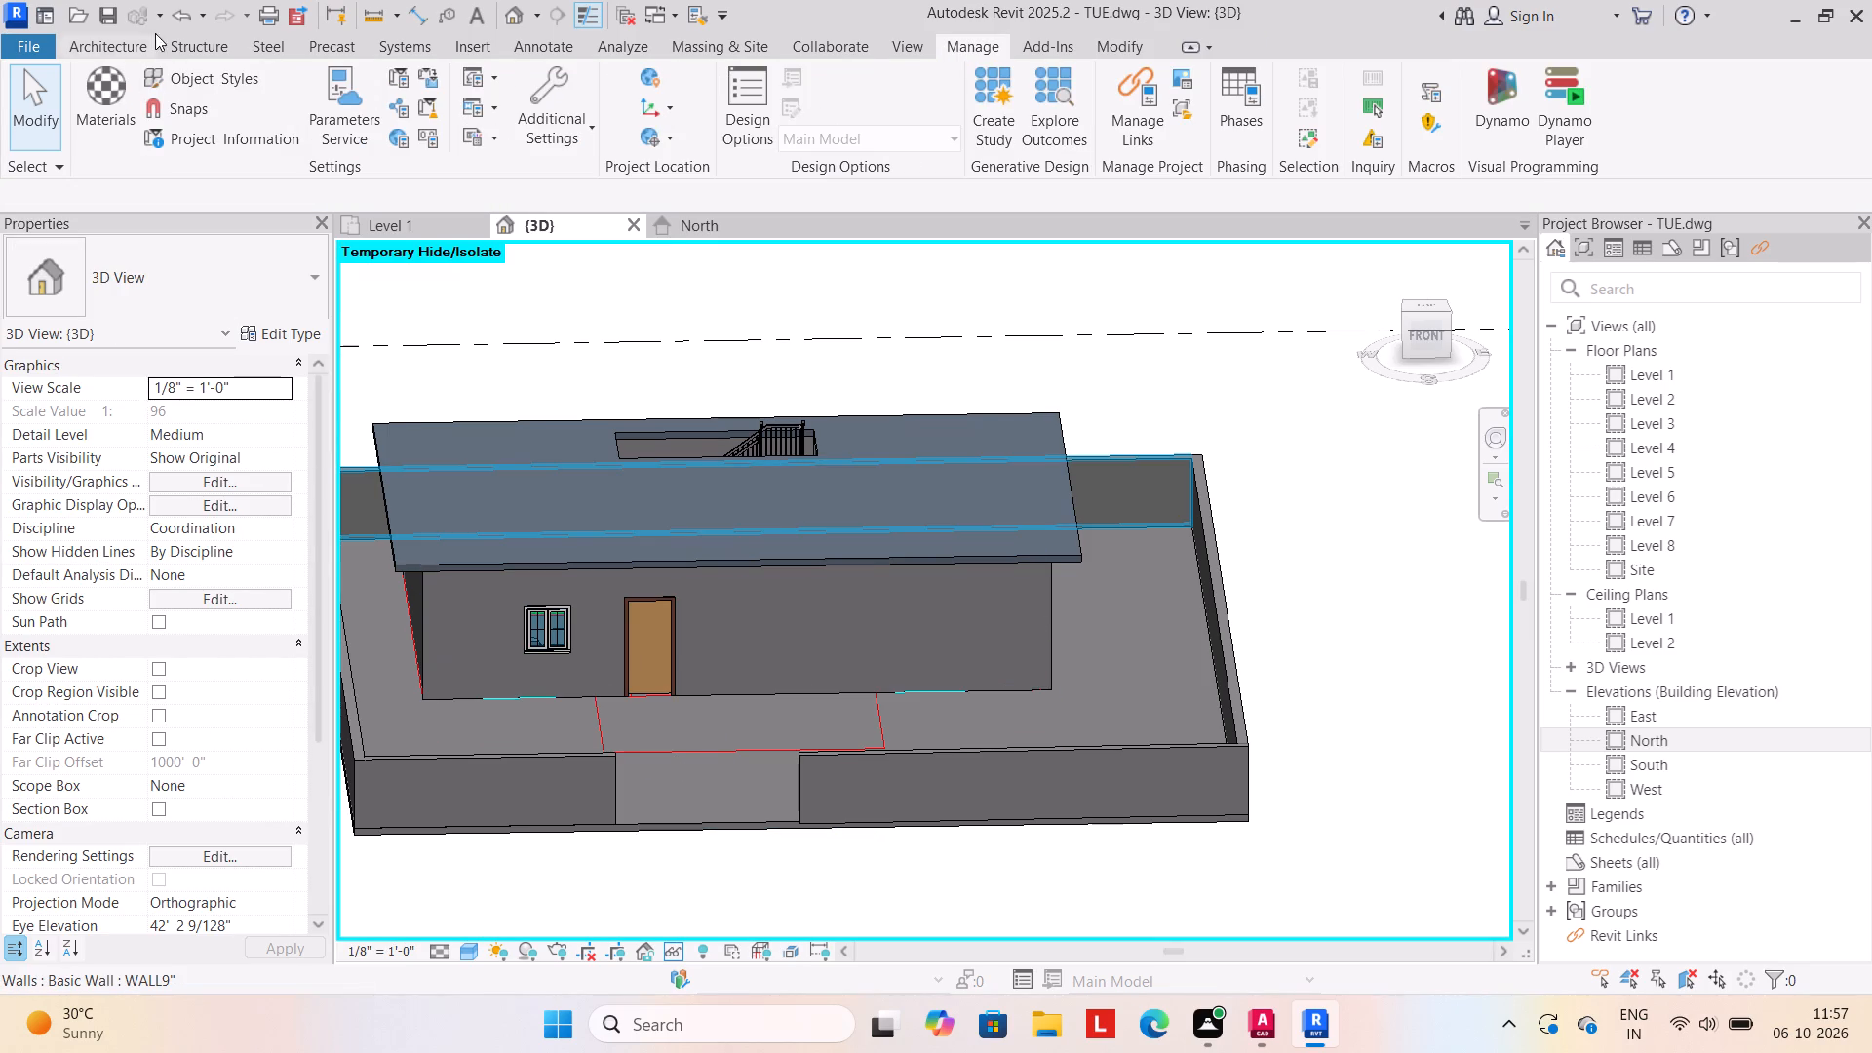
Load the McLaren_MP4_12C car component family from the cars folder of the SHUBHAM CITY library.
left_click(102, 42)
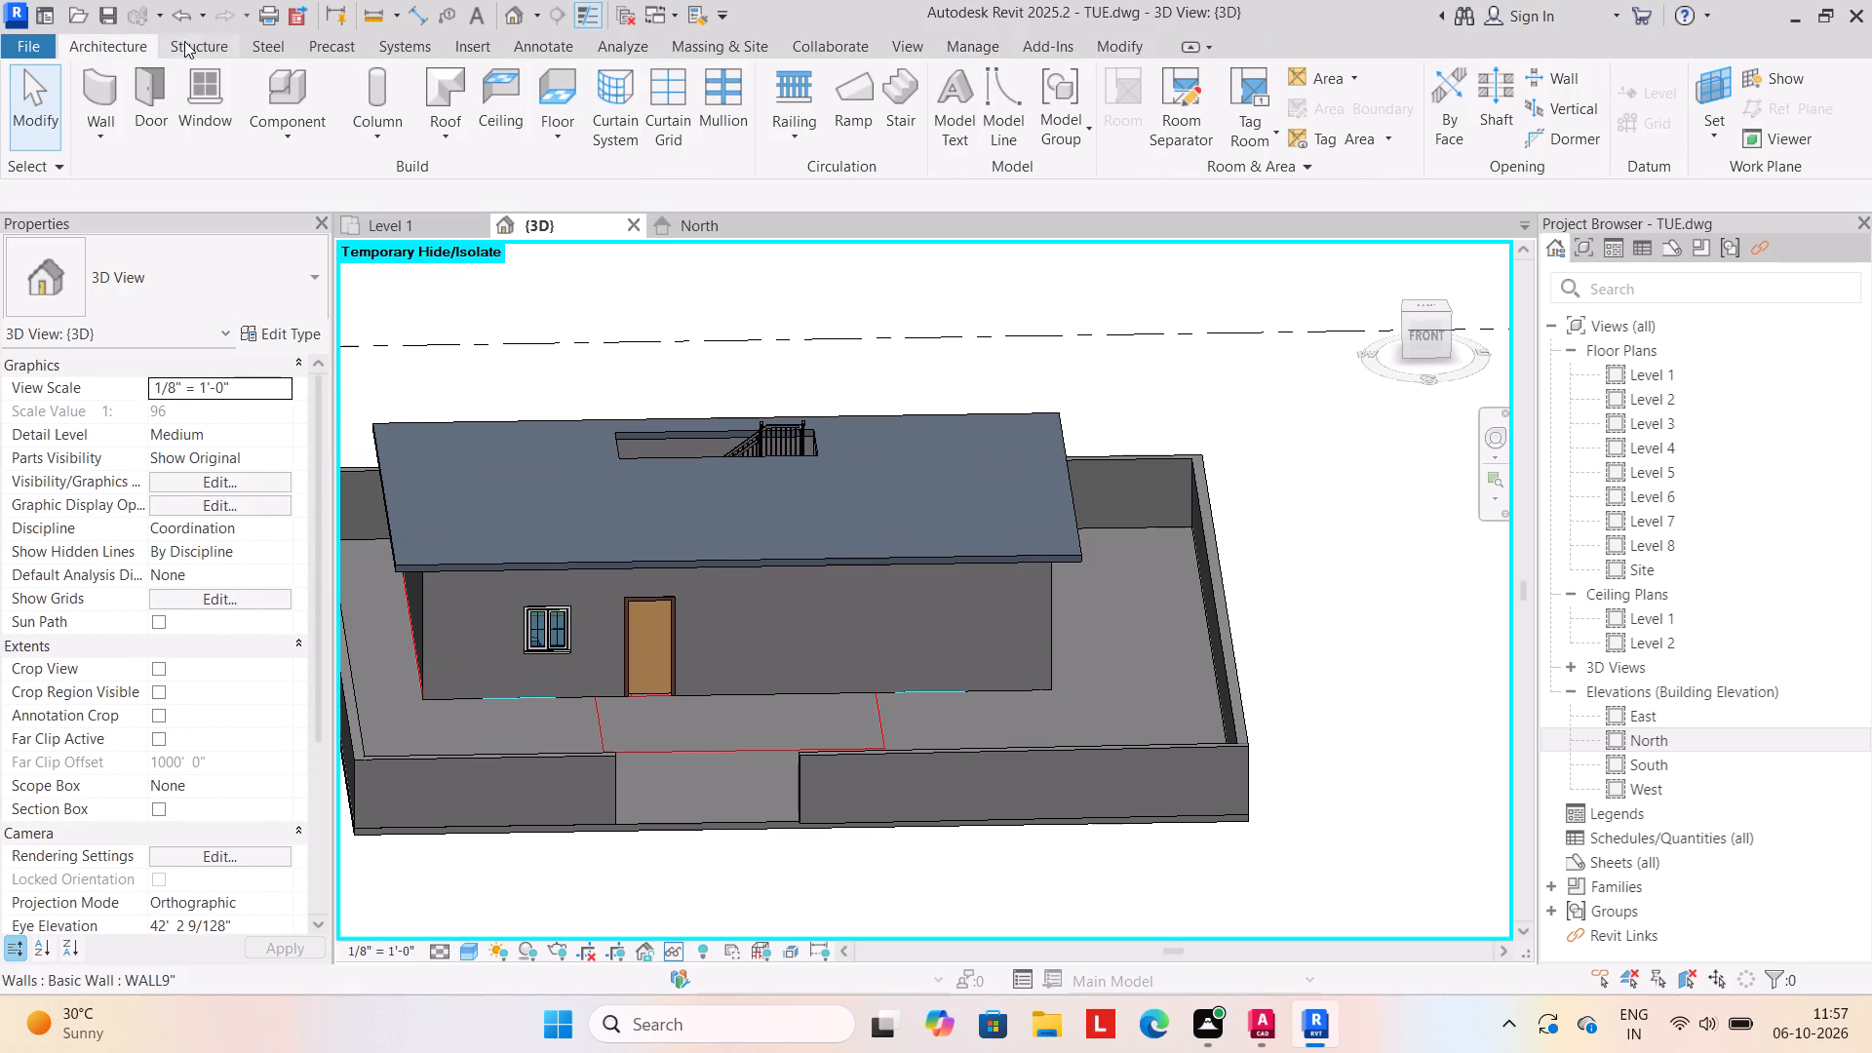
left_click(1108, 38)
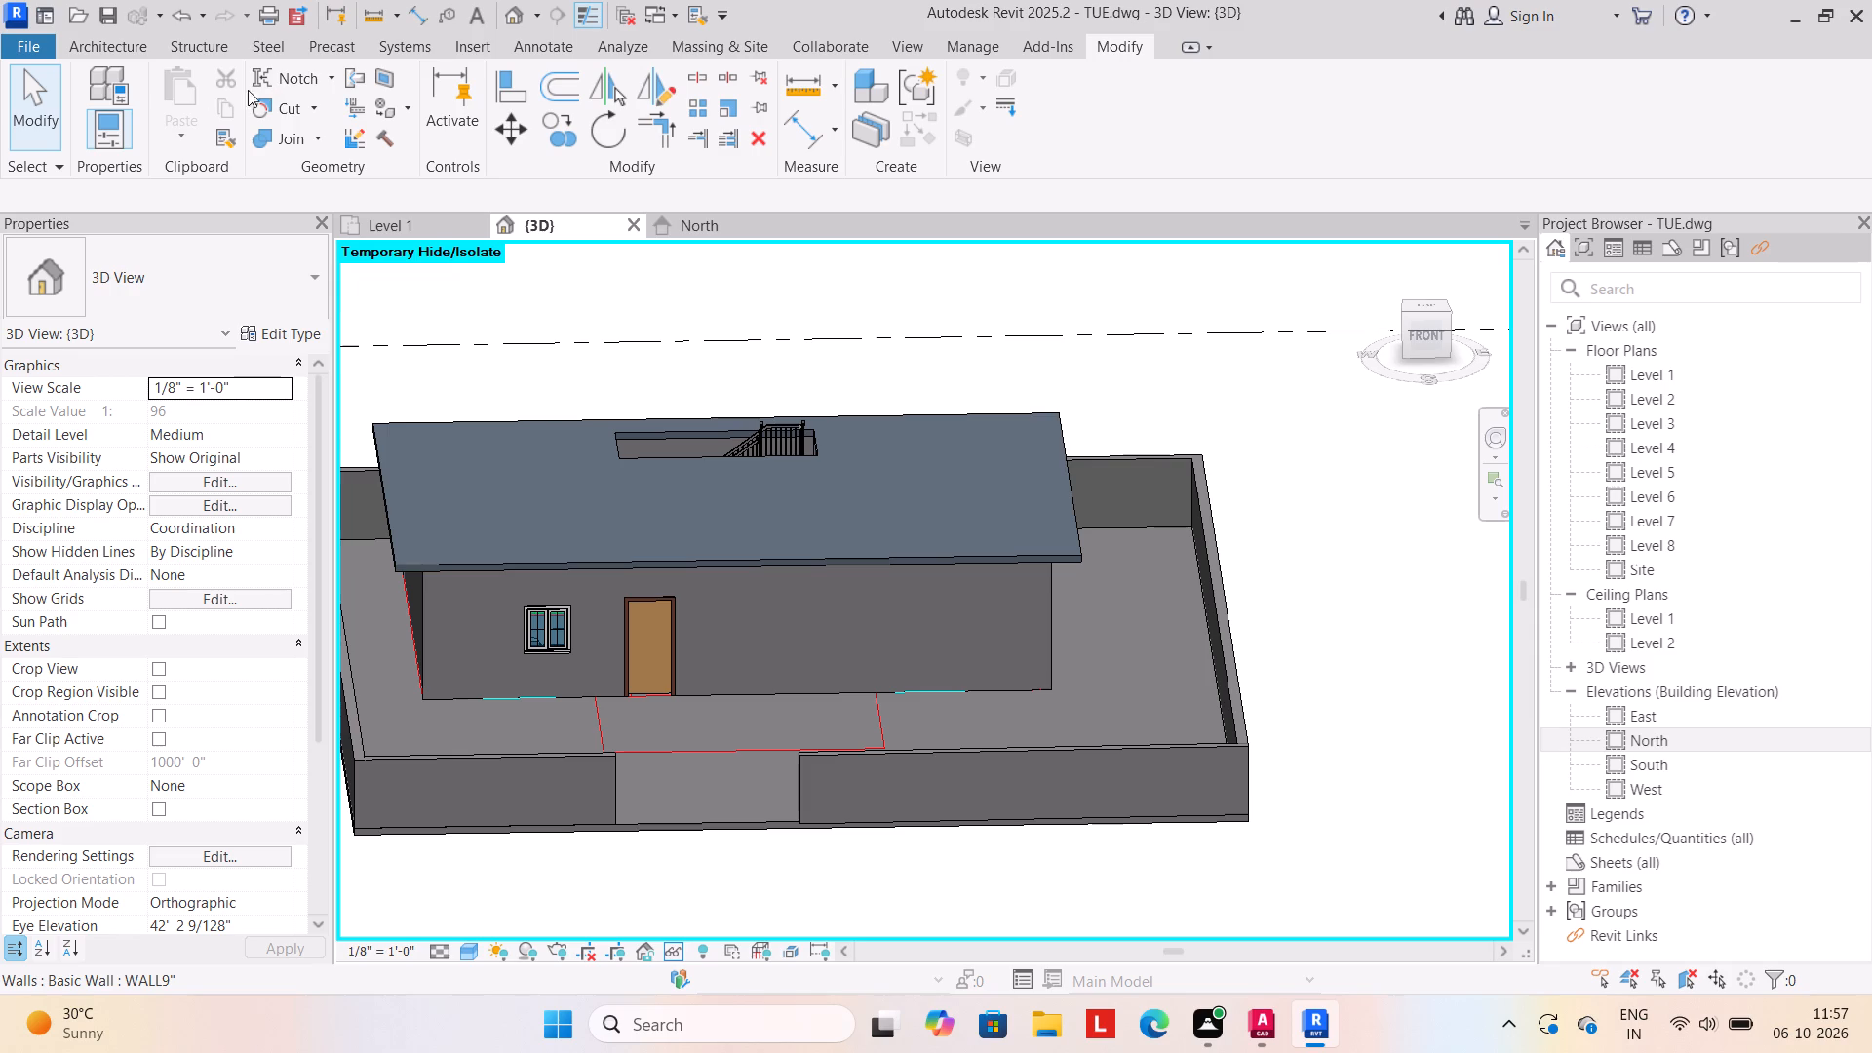
left_click(129, 44)
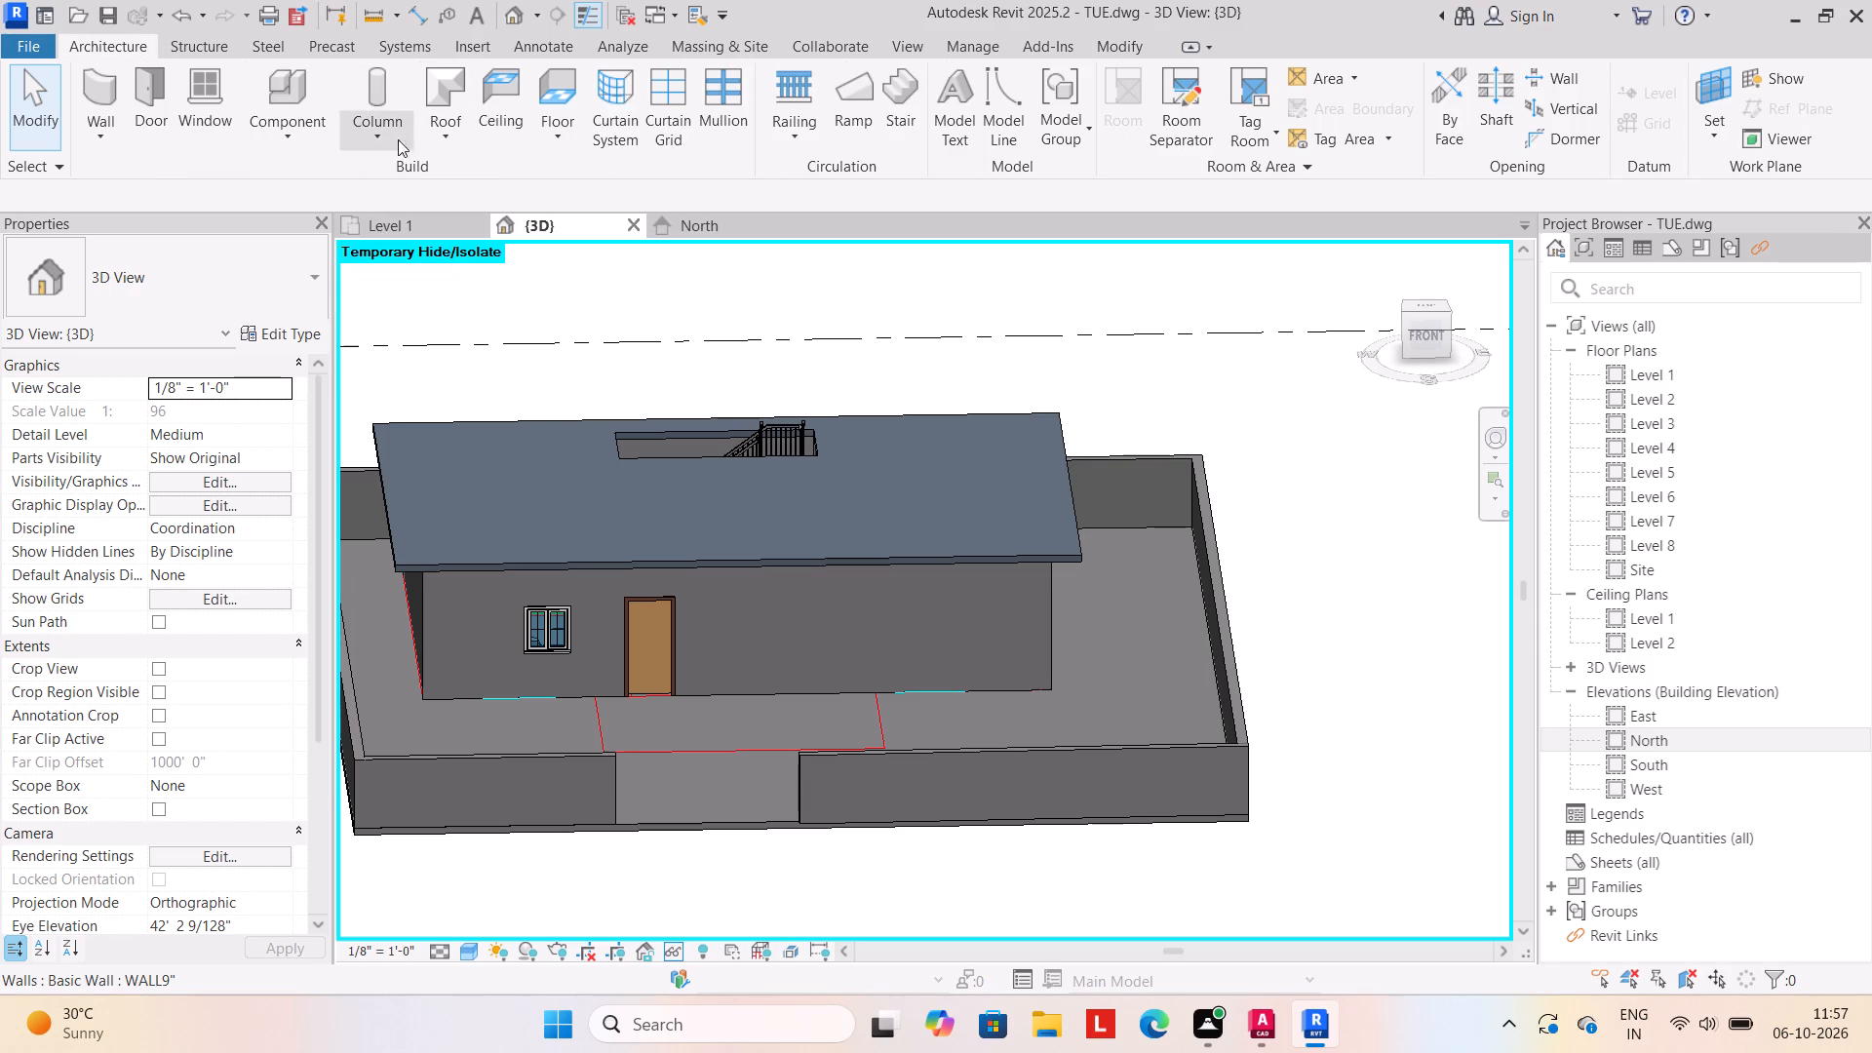
left_click(282, 142)
left_click(305, 175)
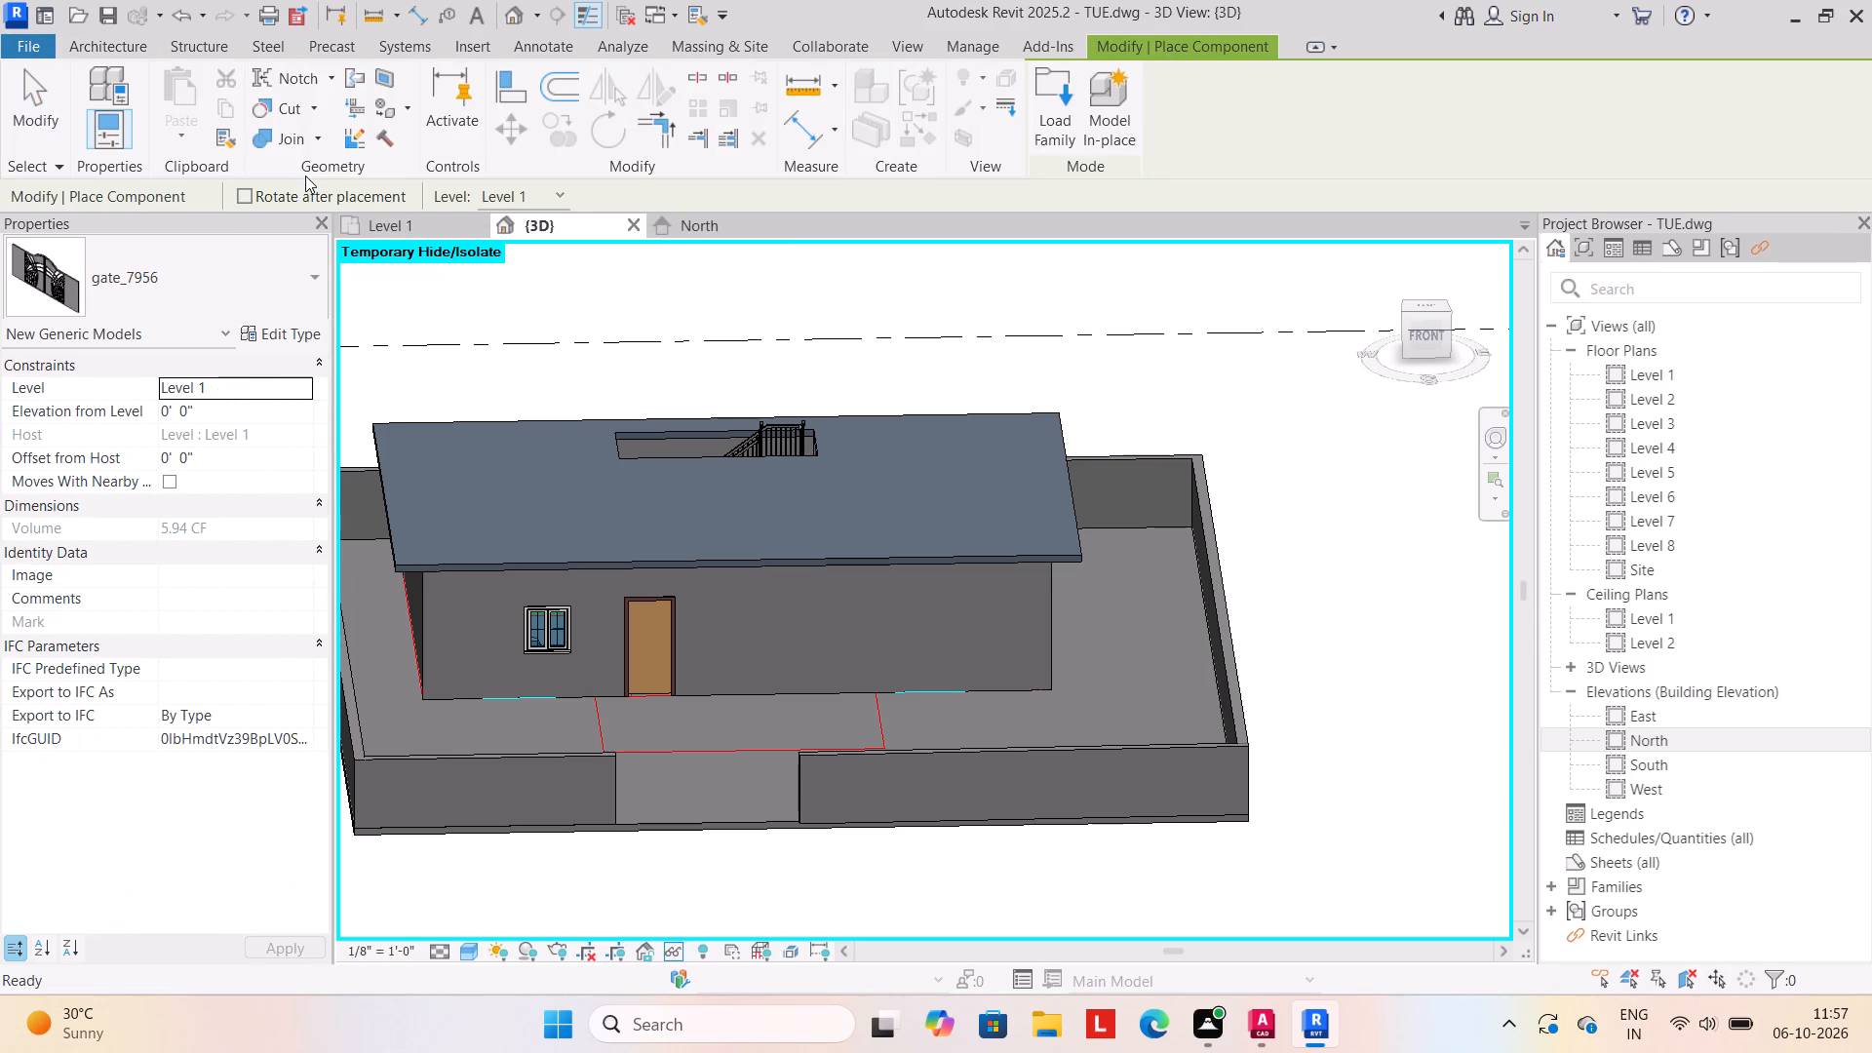
left_click(1060, 108)
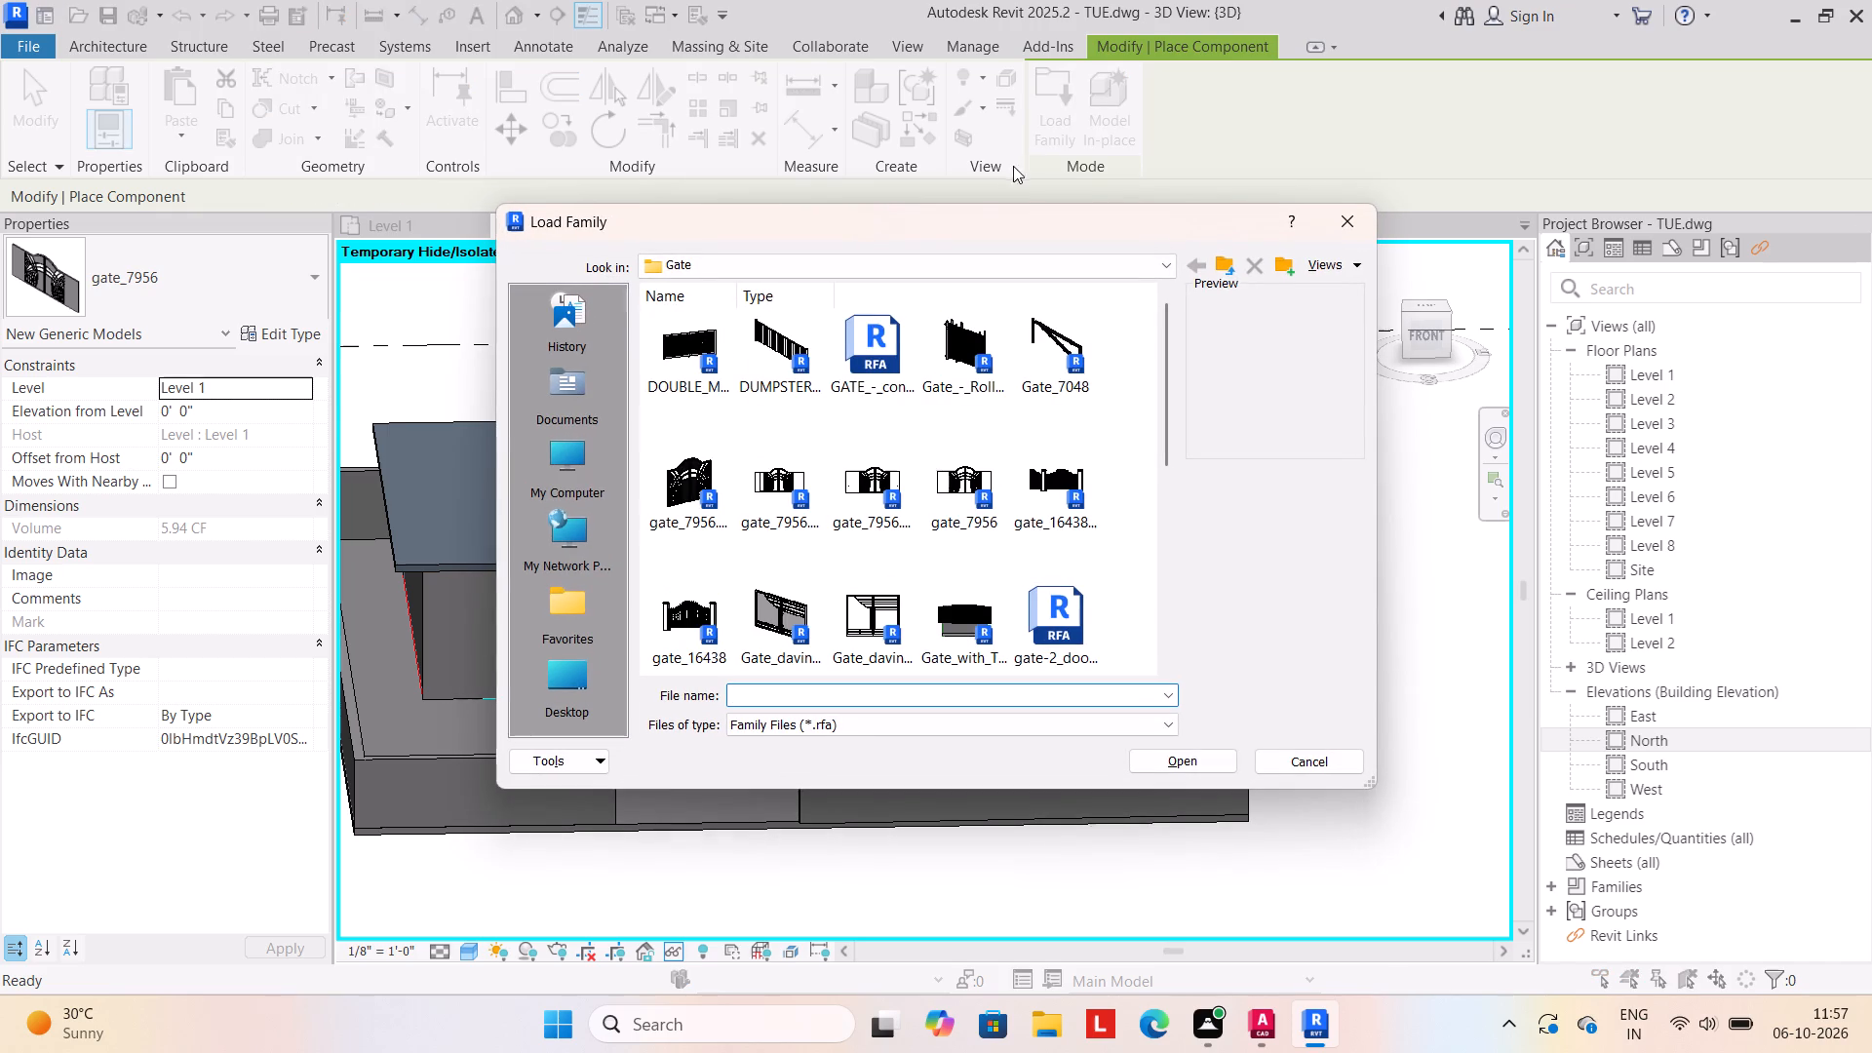
scroll(886, 413, "down", 2)
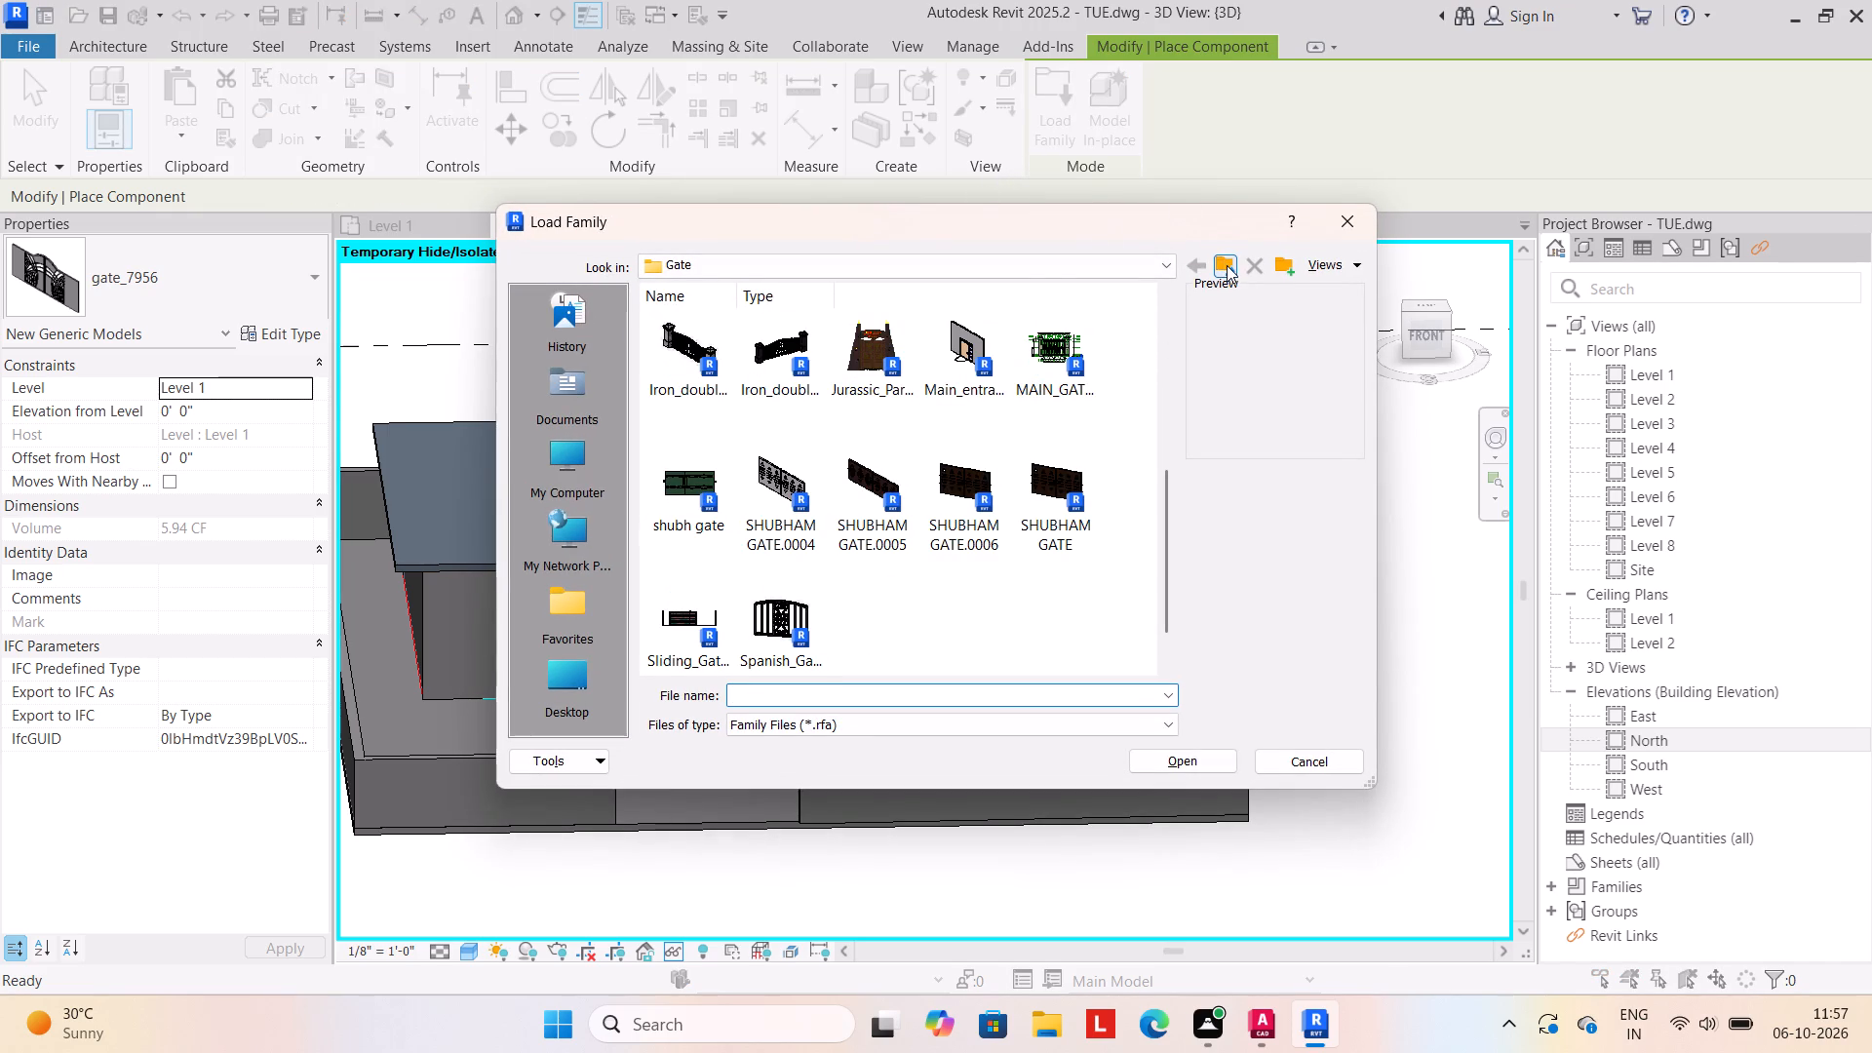
left_click(1227, 265)
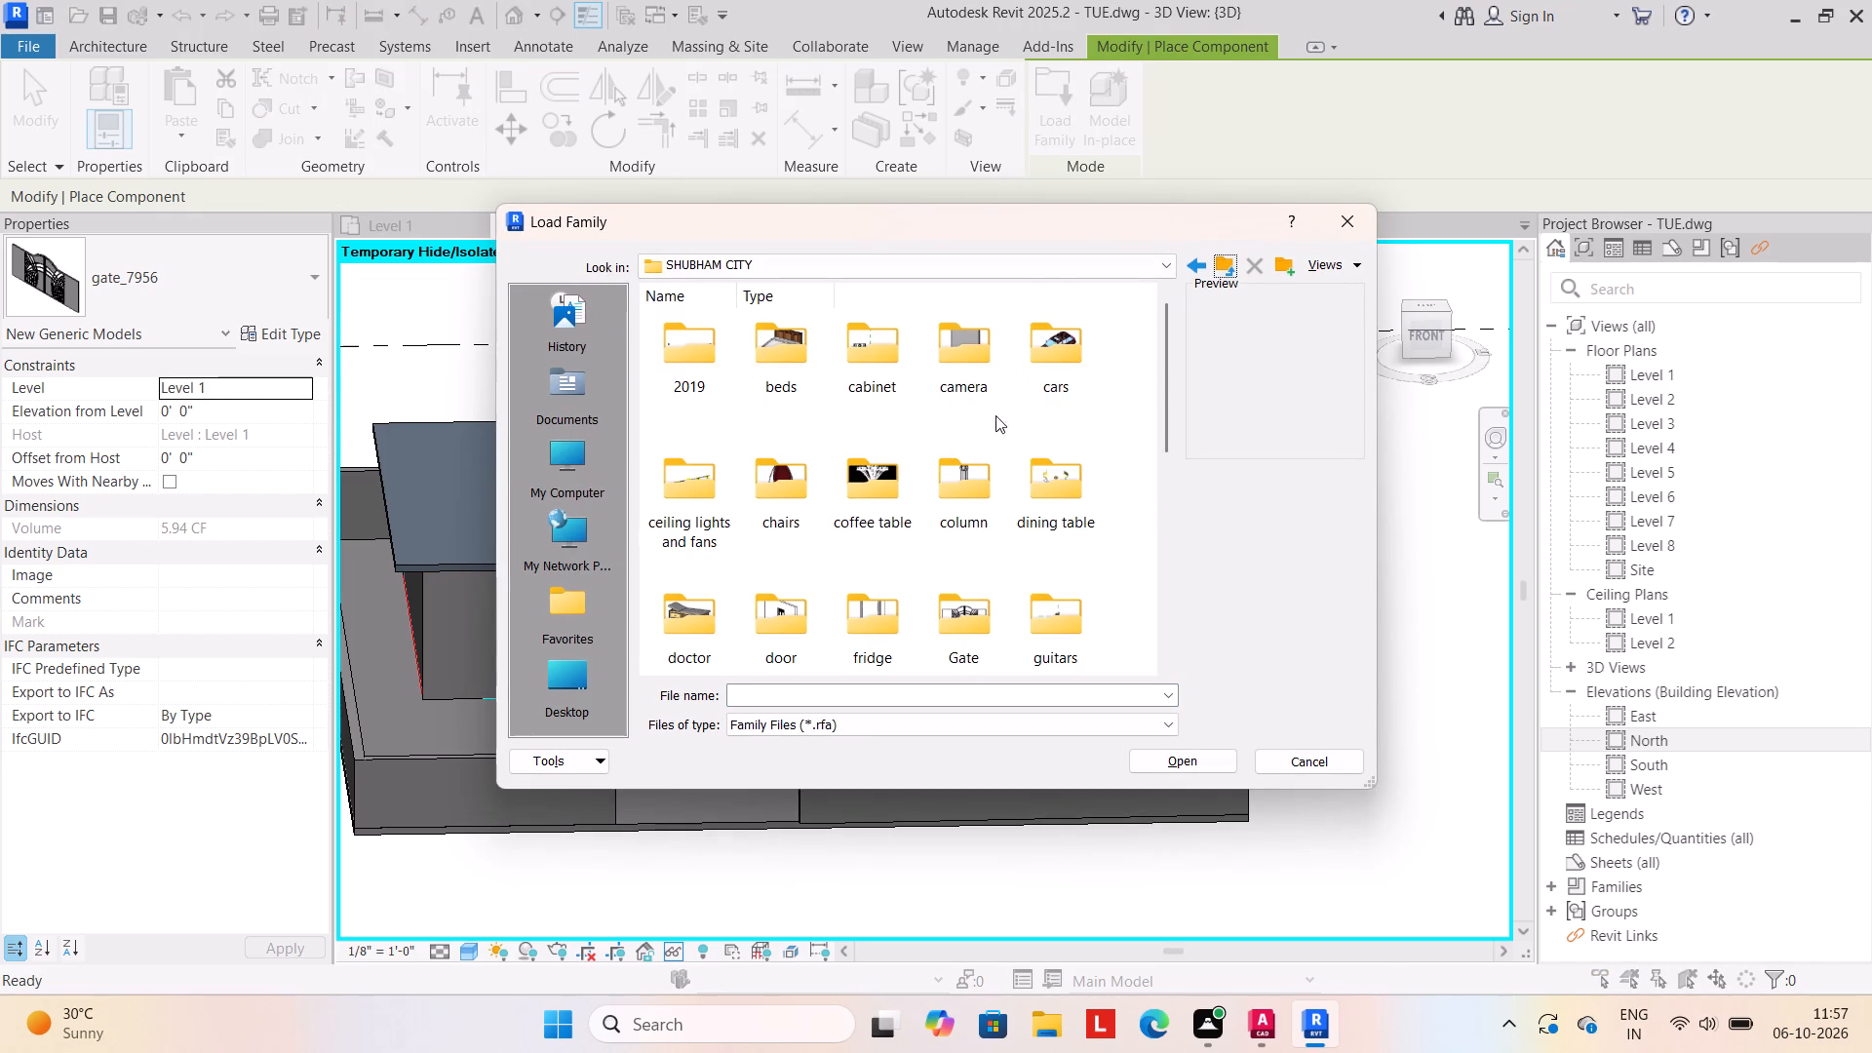
double_click(1055, 352)
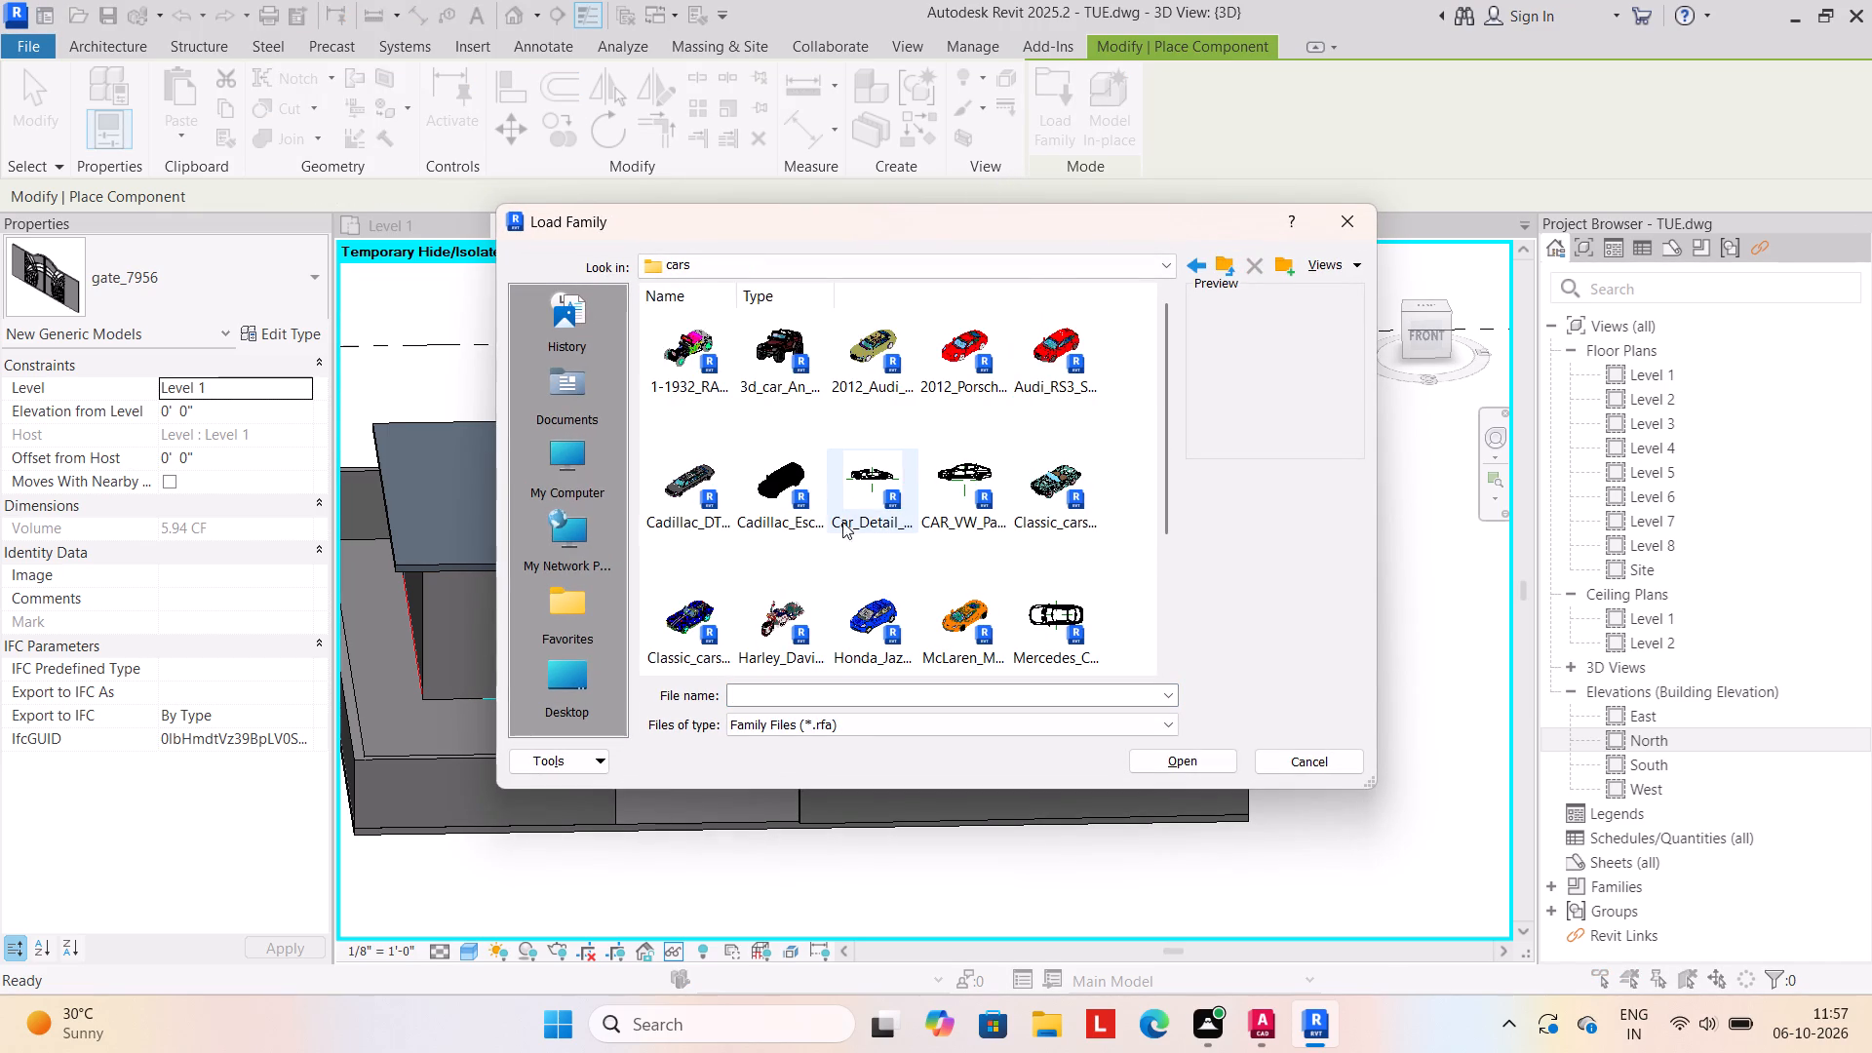
left_click(965, 623)
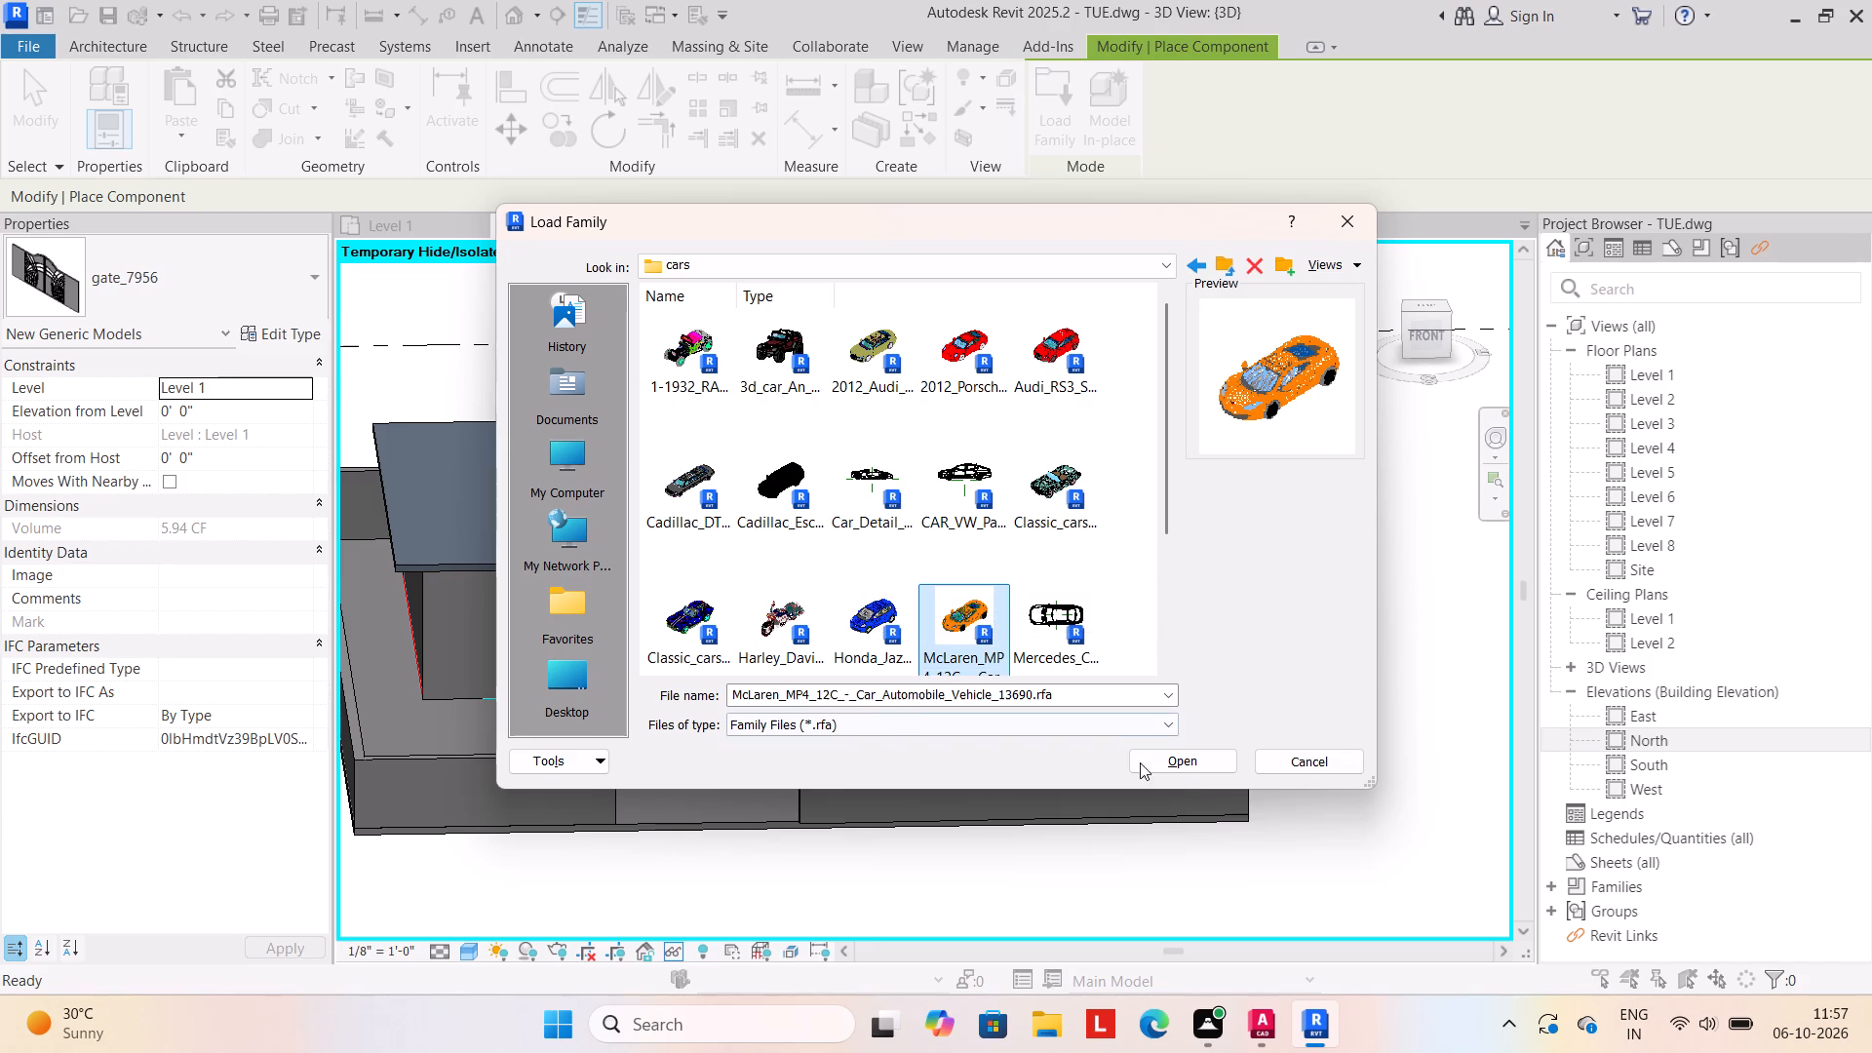
left_click(1186, 755)
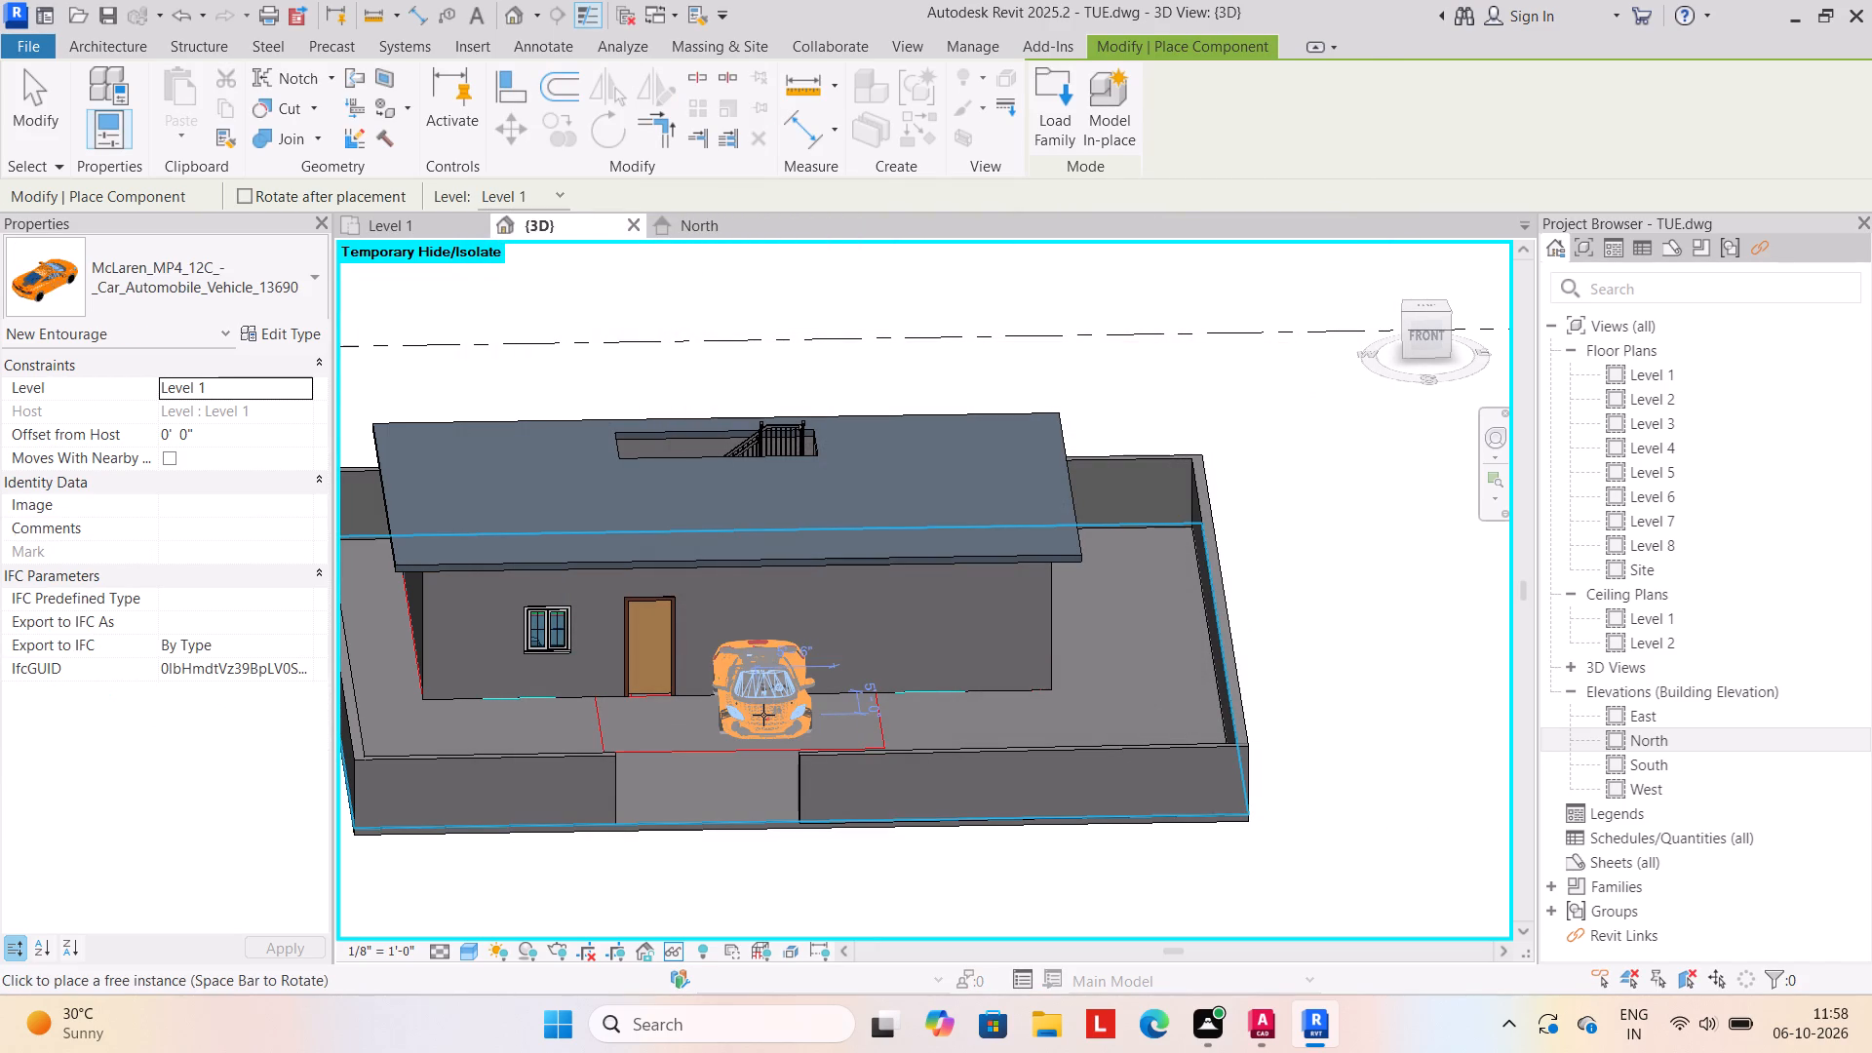
Rotate the McLaren car parallel to the house front and place one on Level 1 between the front door and the gate opening.
key("space")
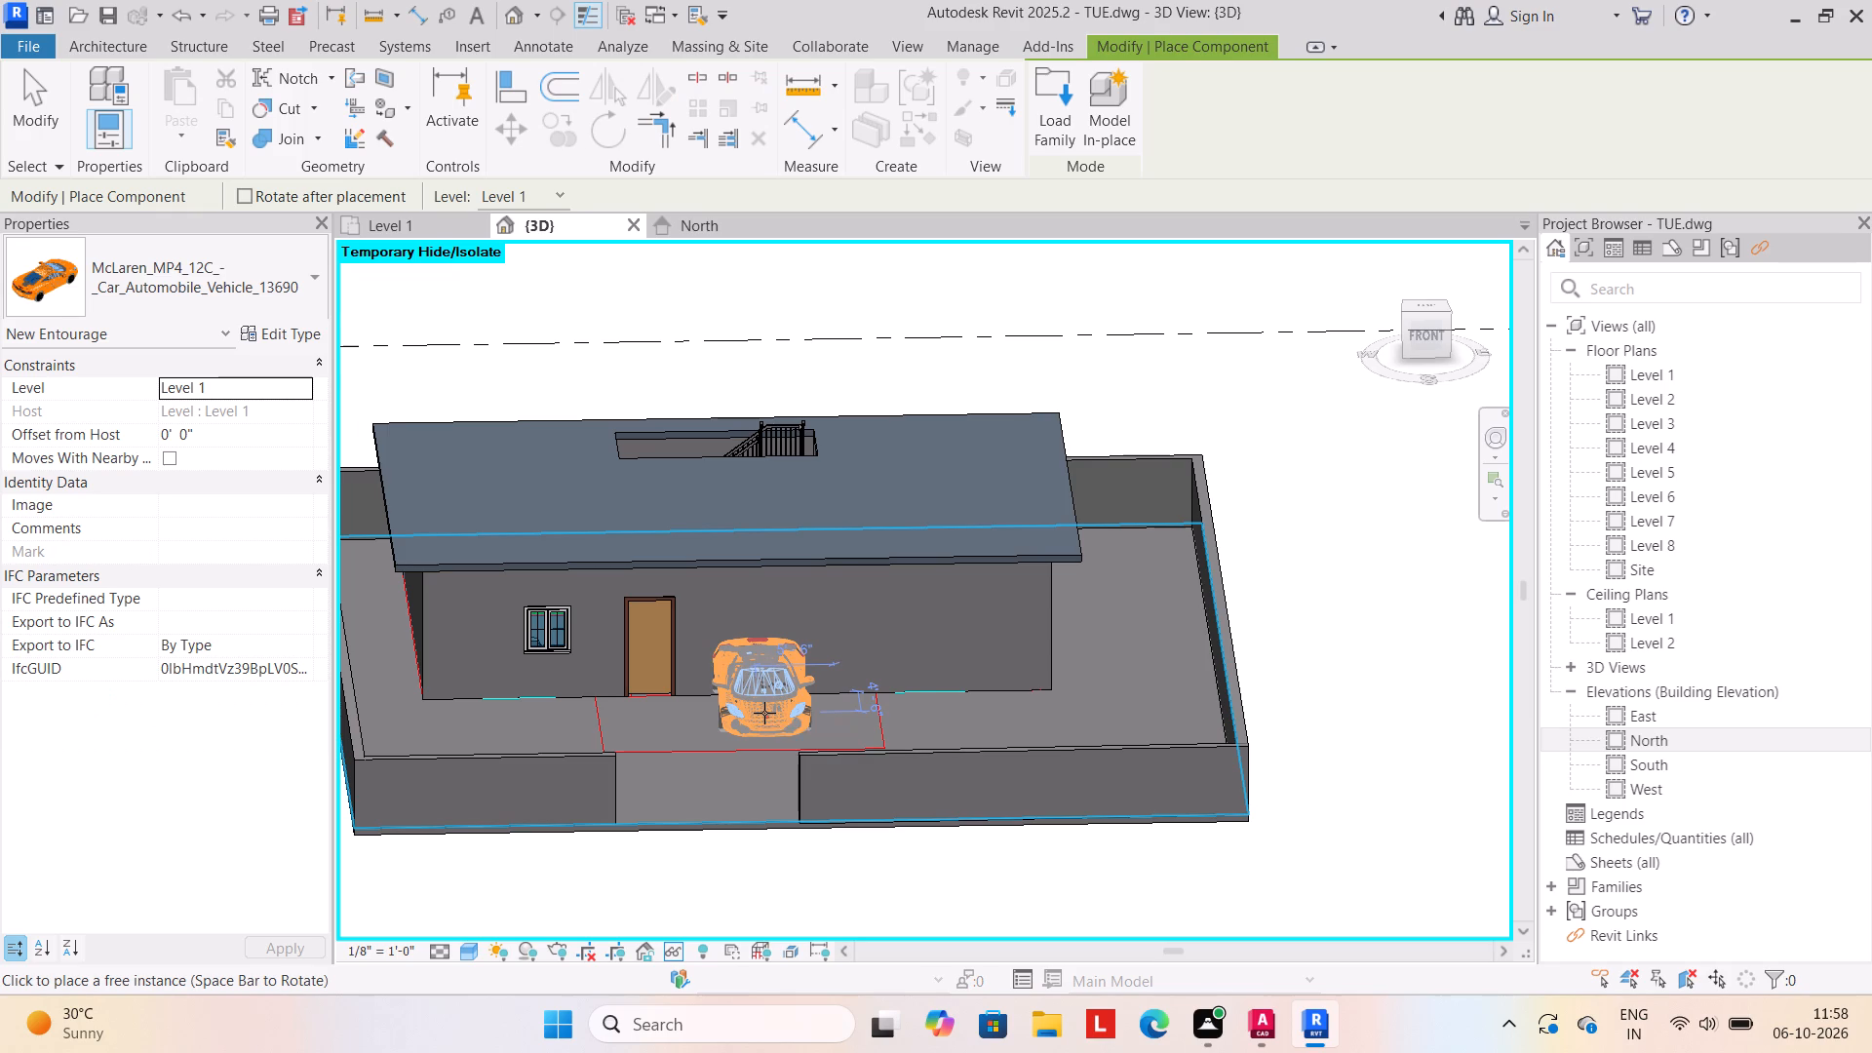
key("space")
key("space")
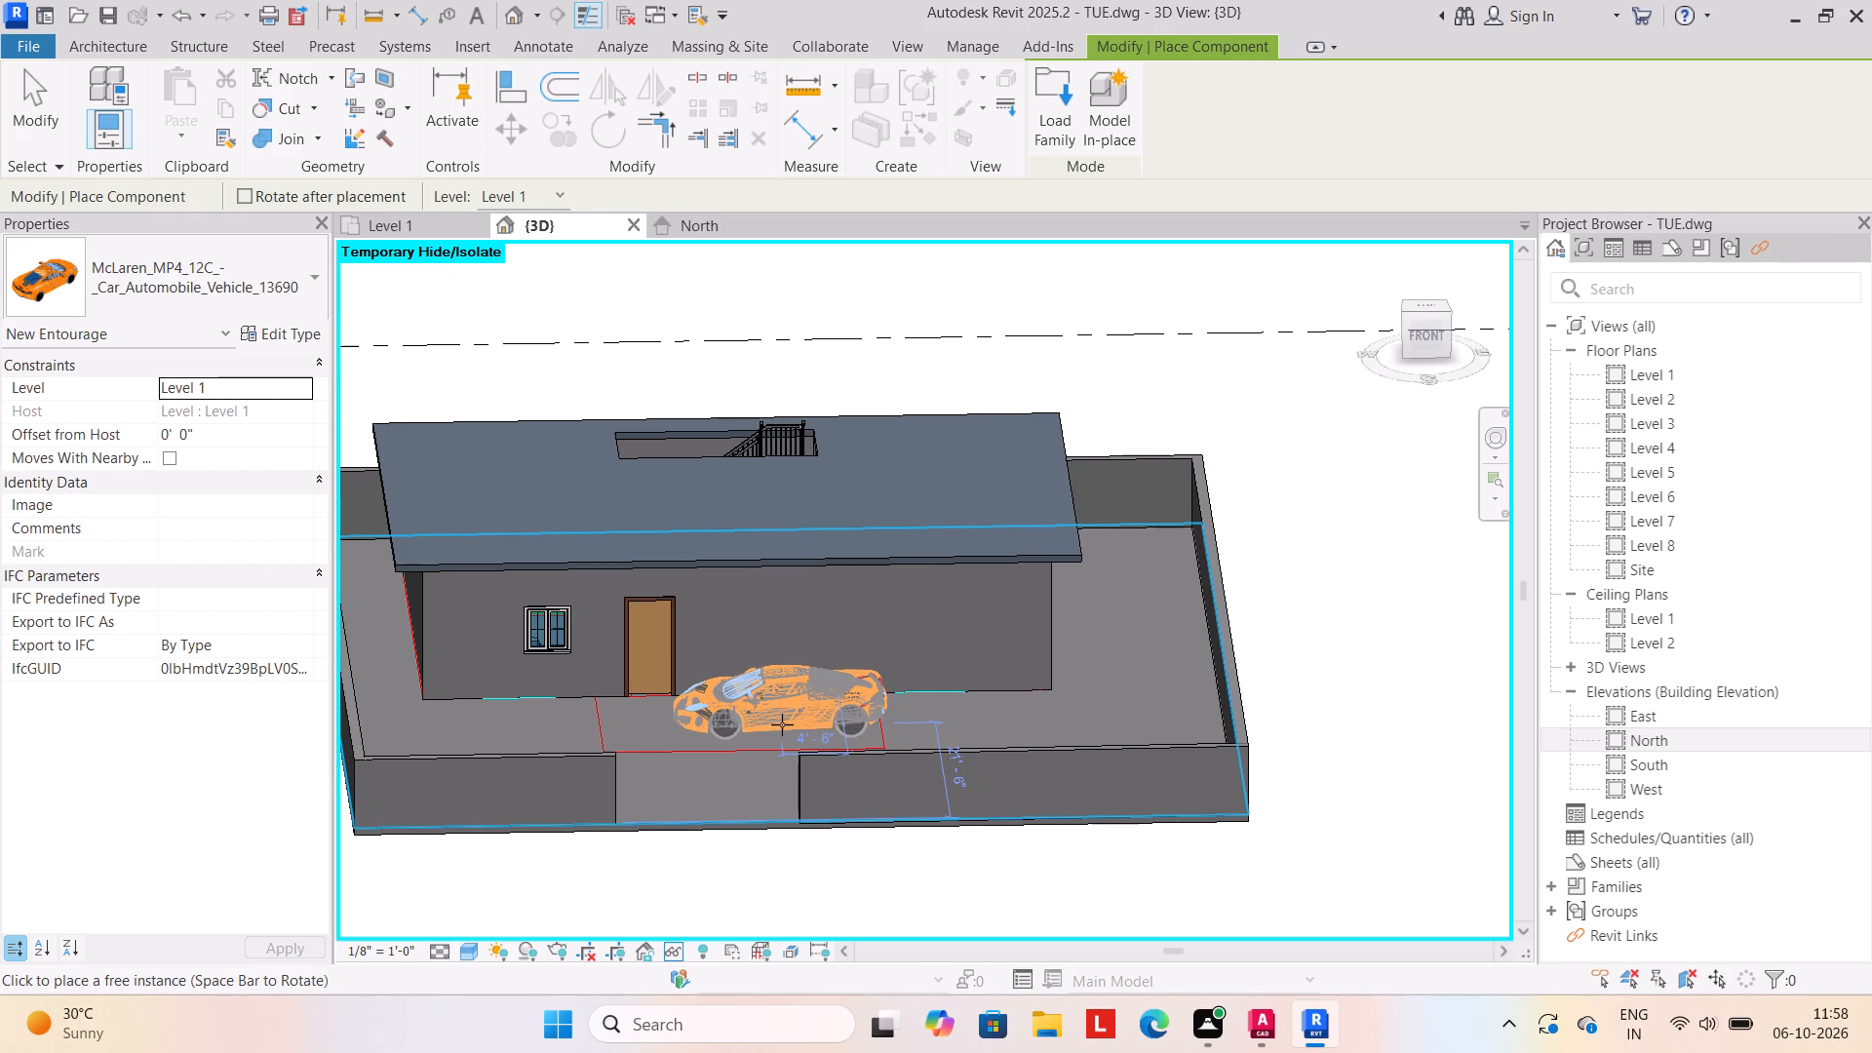
left_click(782, 724)
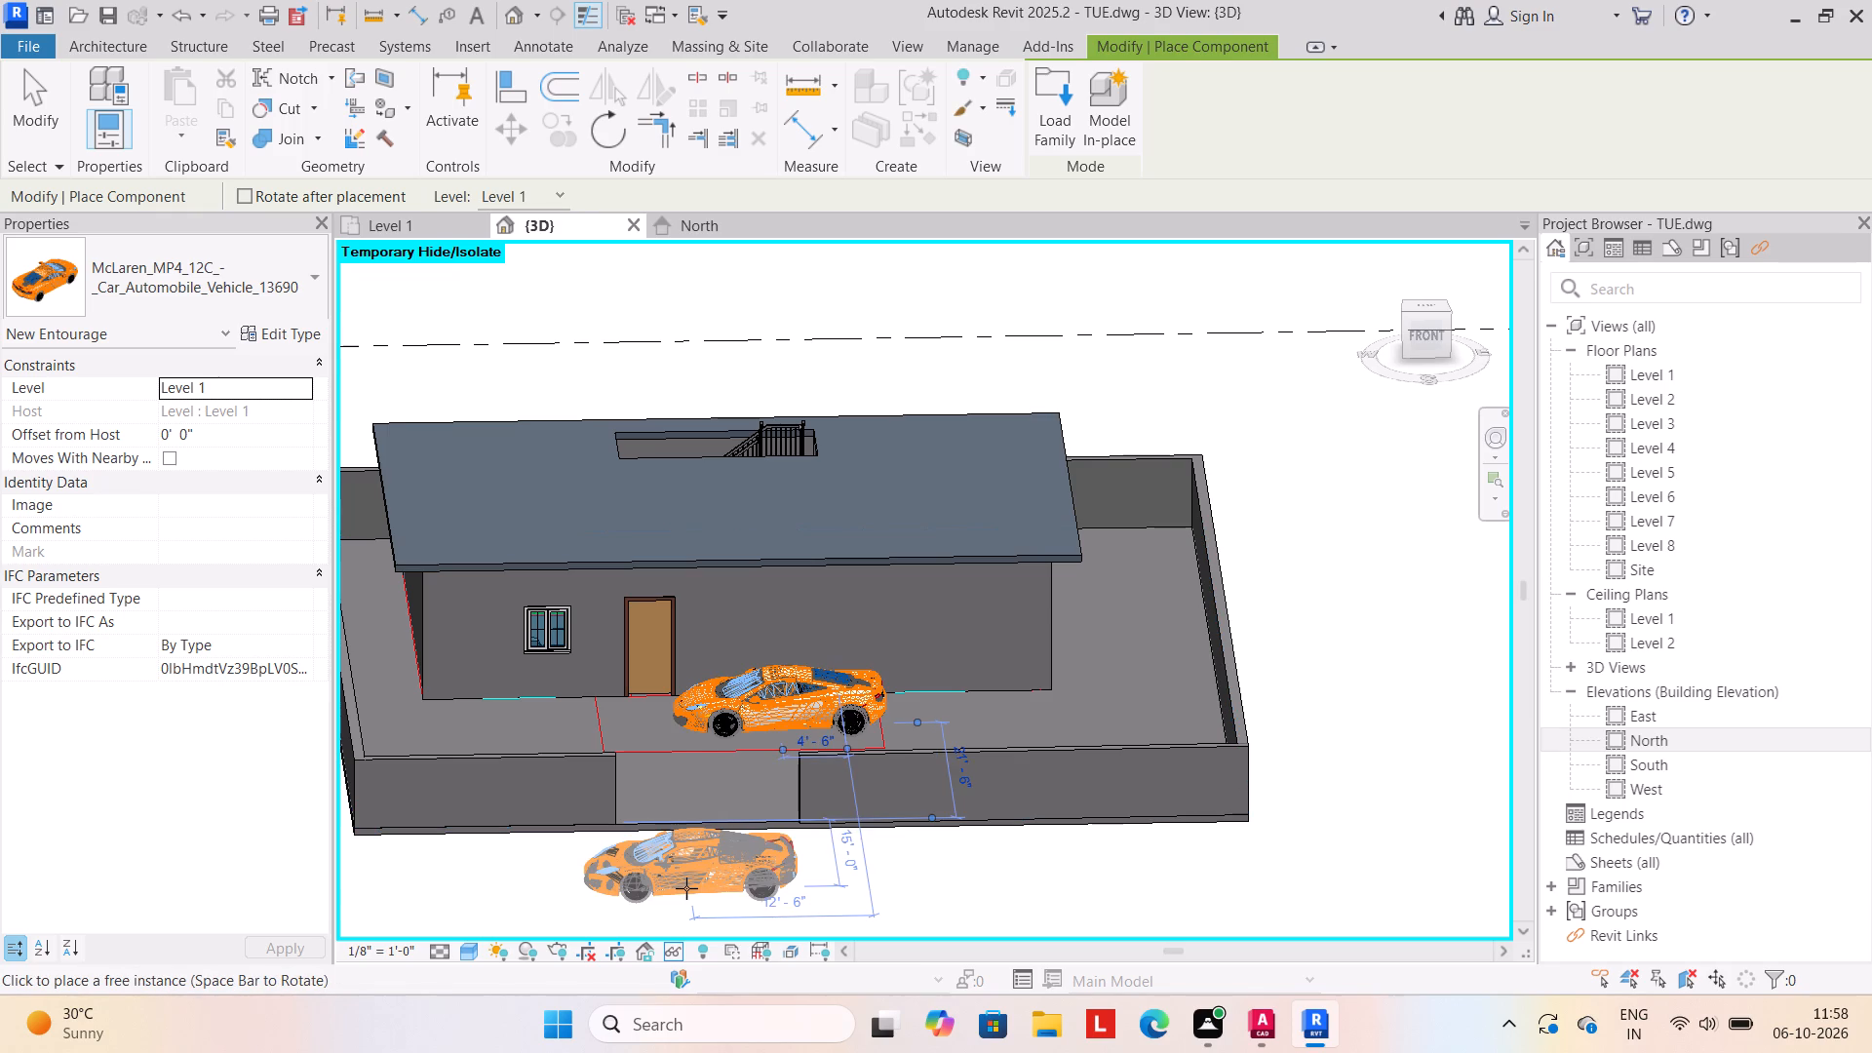
key("Escape")
key("Escape")
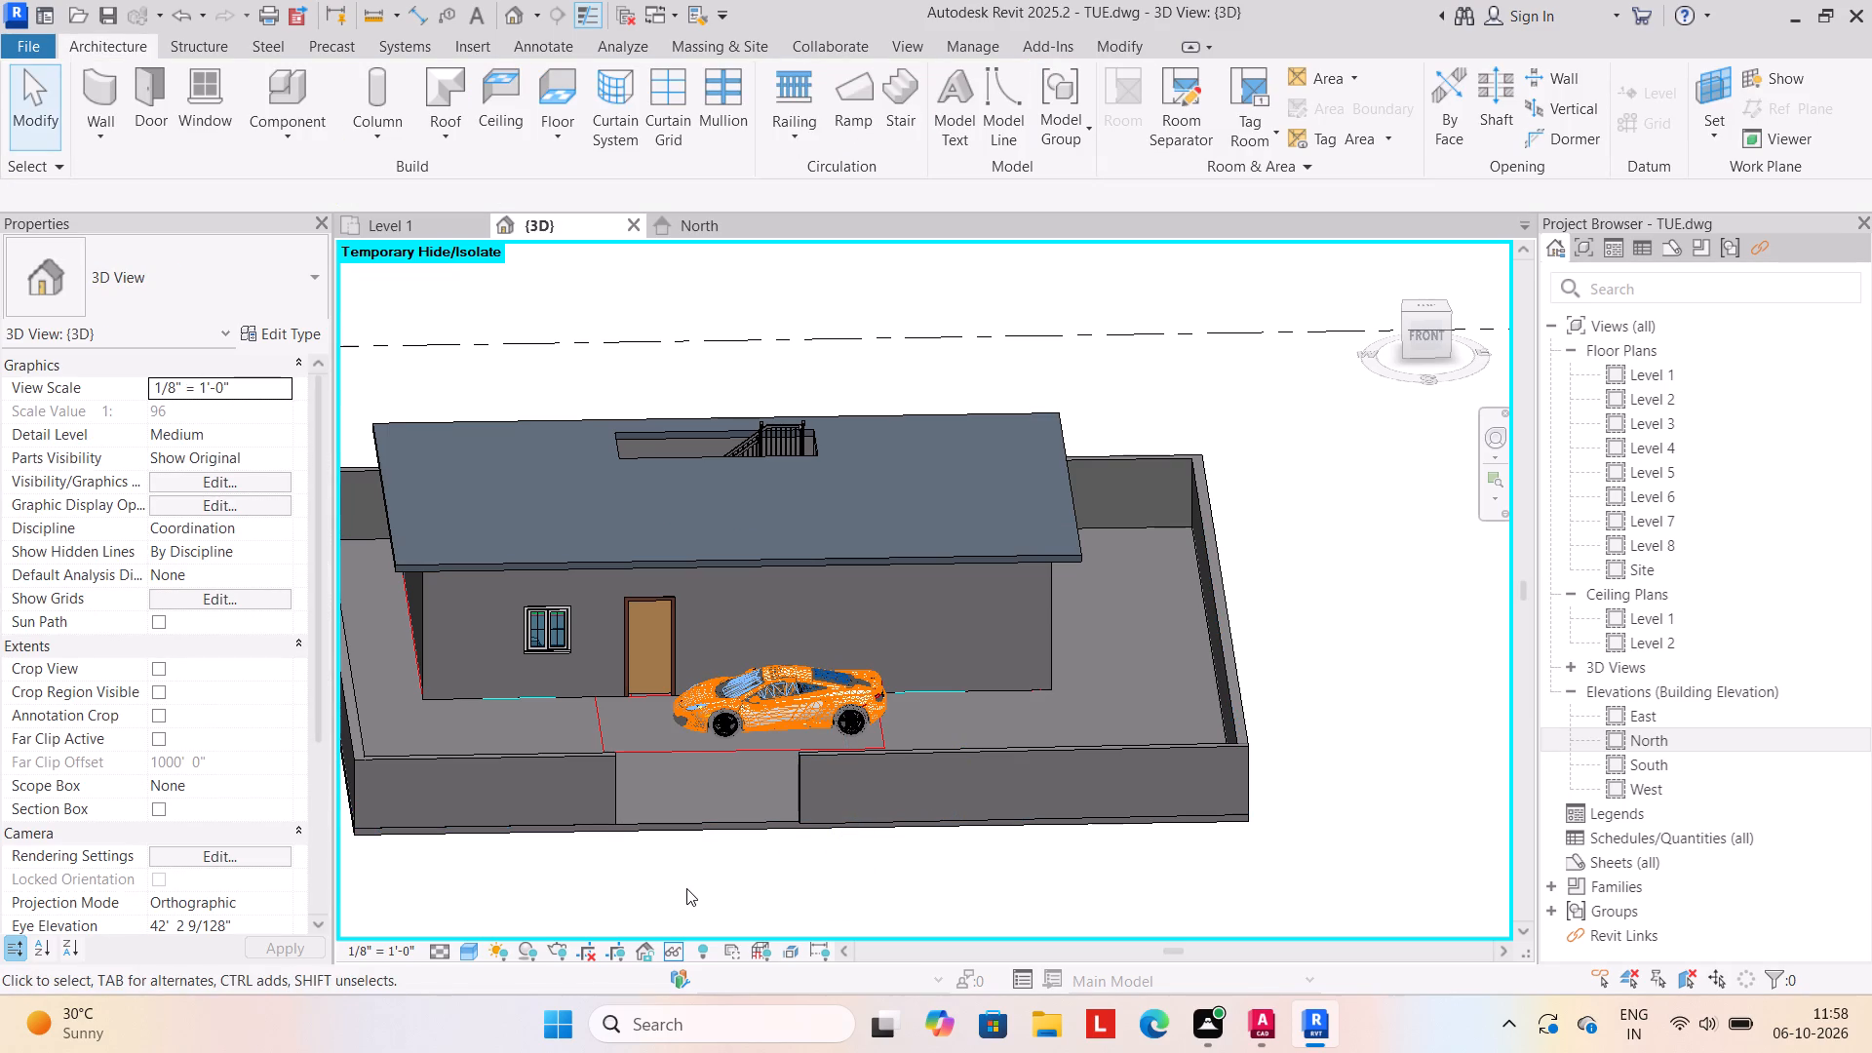
key("Escape")
Reset the temporary hide to bring back the gate.
type("HR")
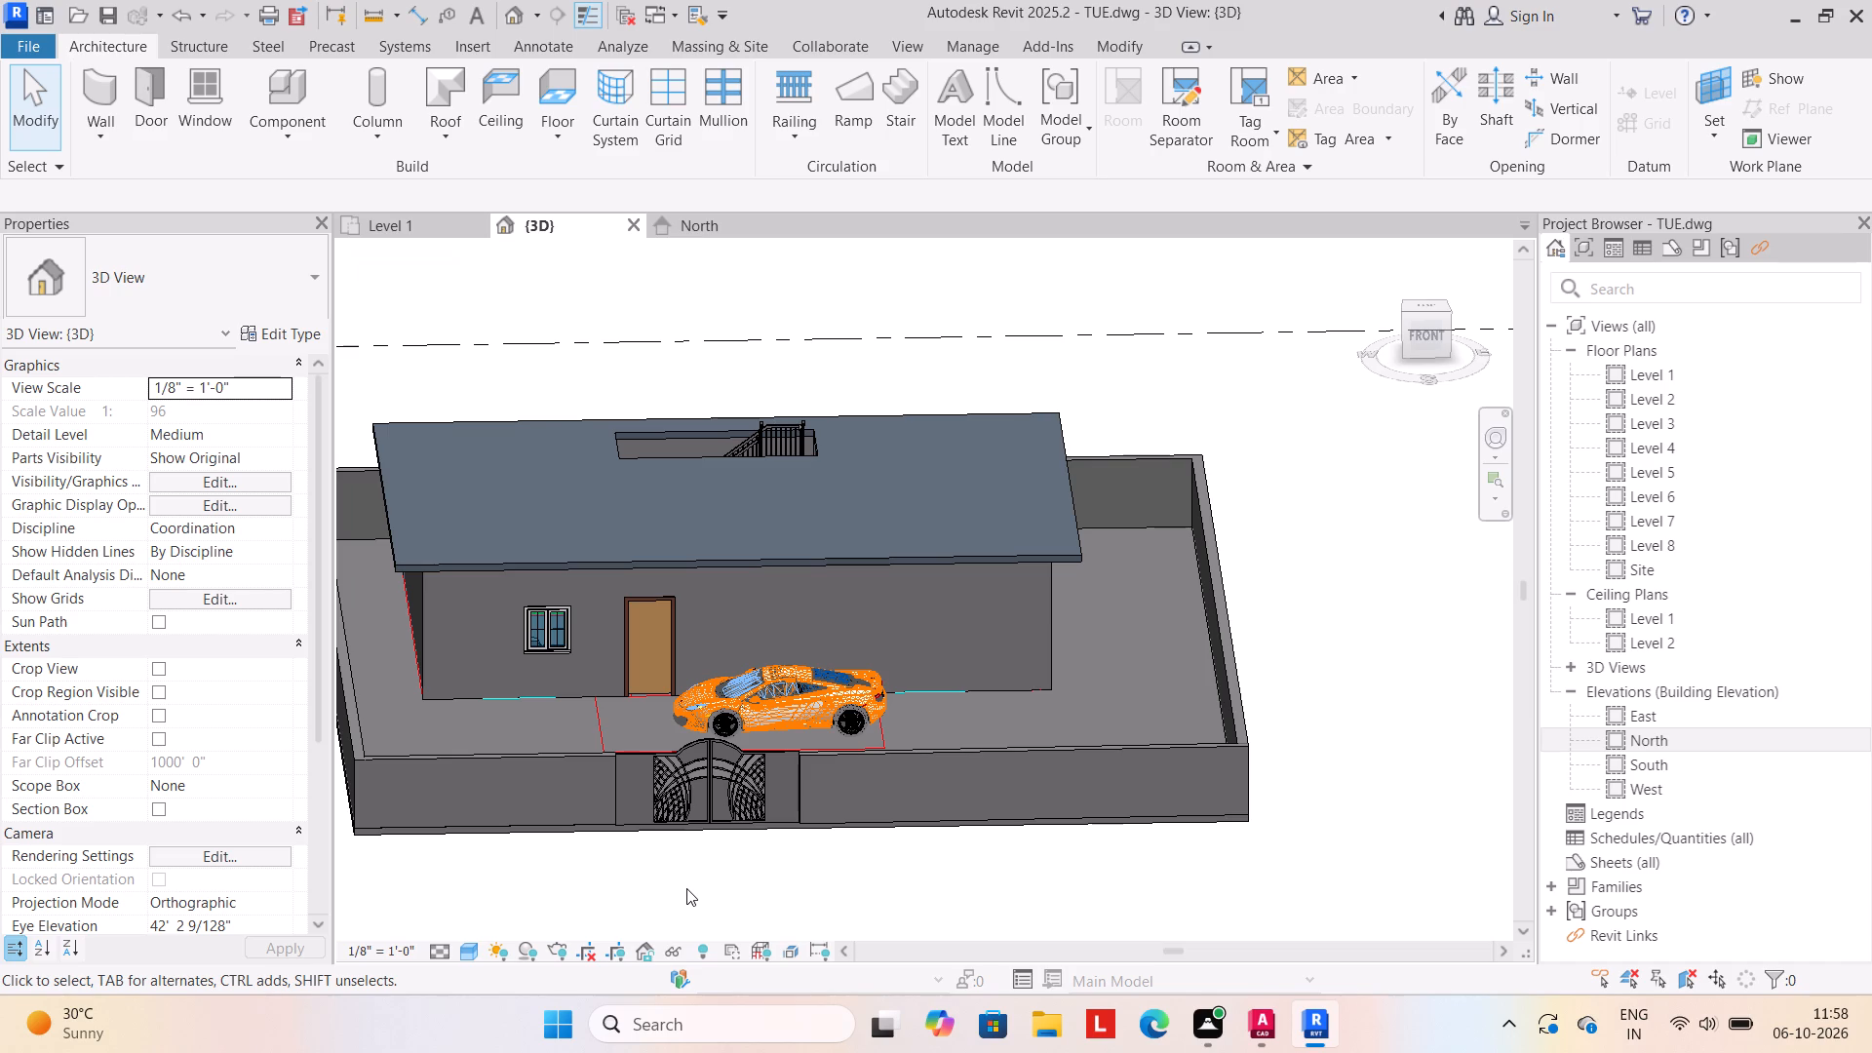
Examine the front and side boundary walls and the roof in the 3D view by selecting them one at a time.
scroll(906, 454, "down", 2)
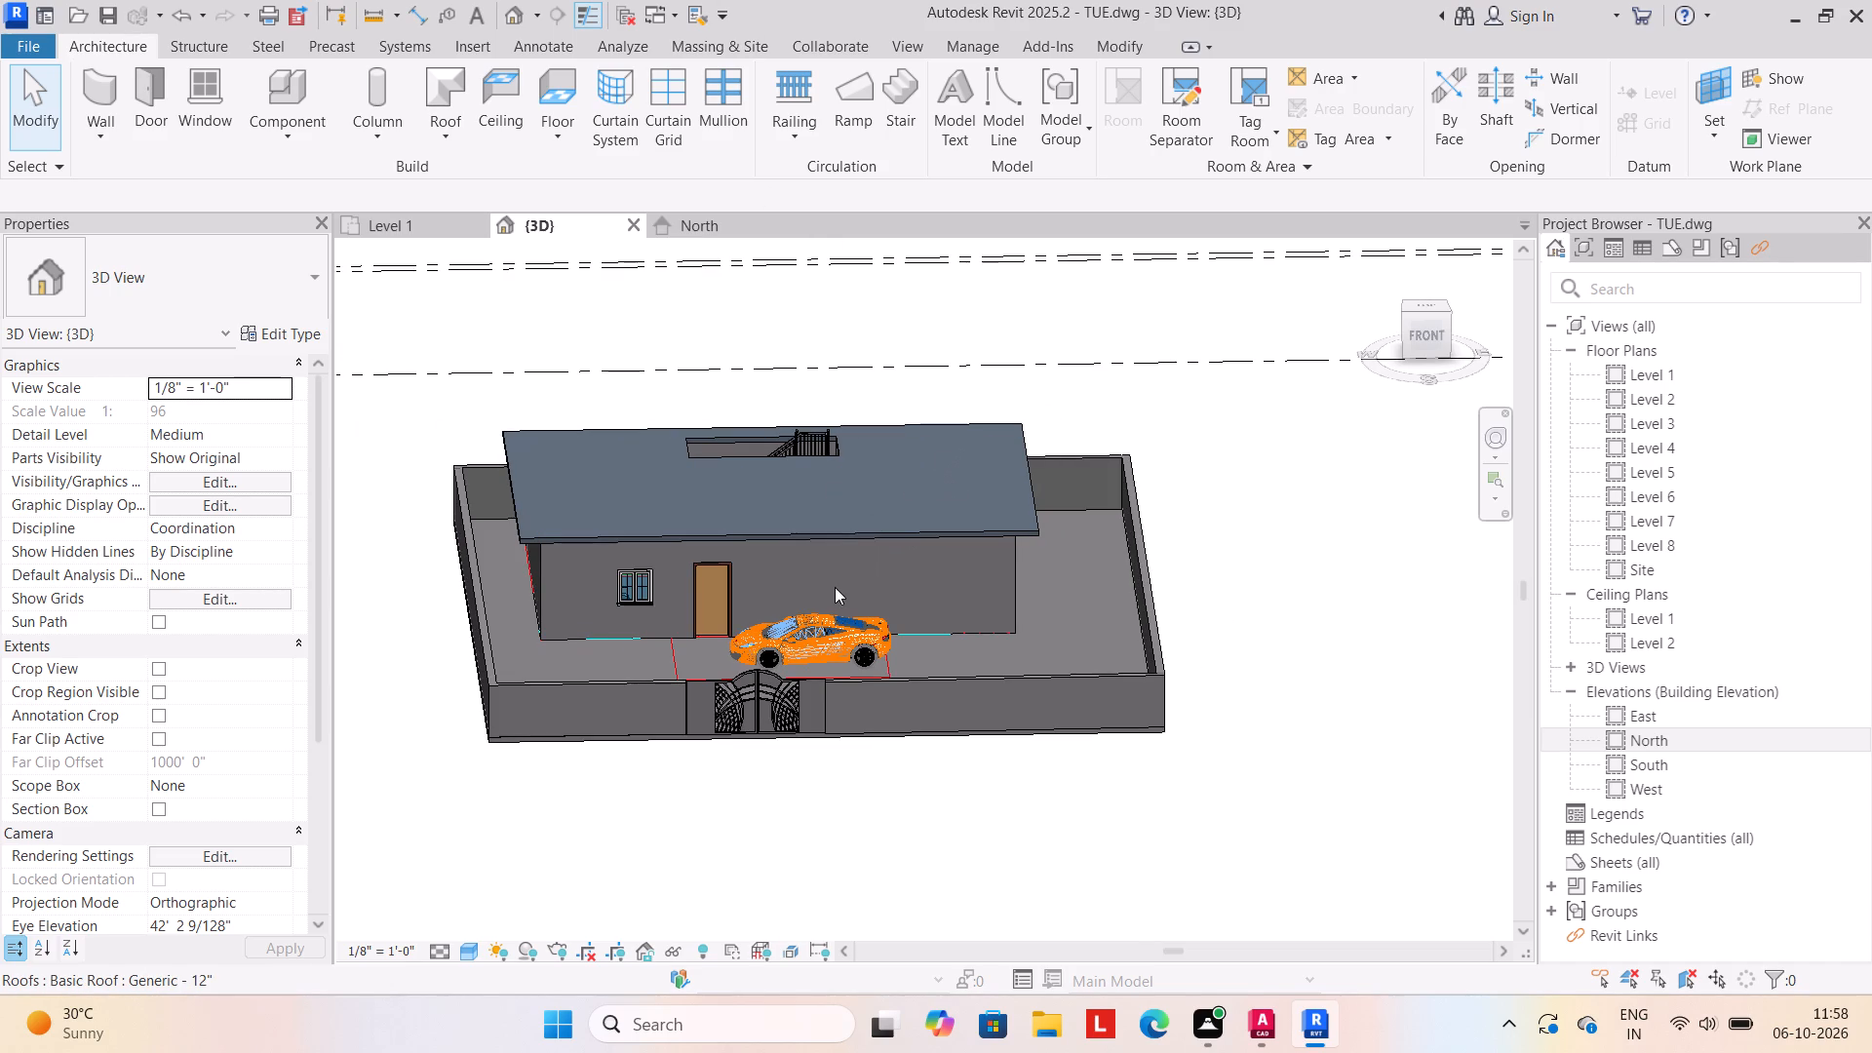
scroll(844, 583, "up", 4)
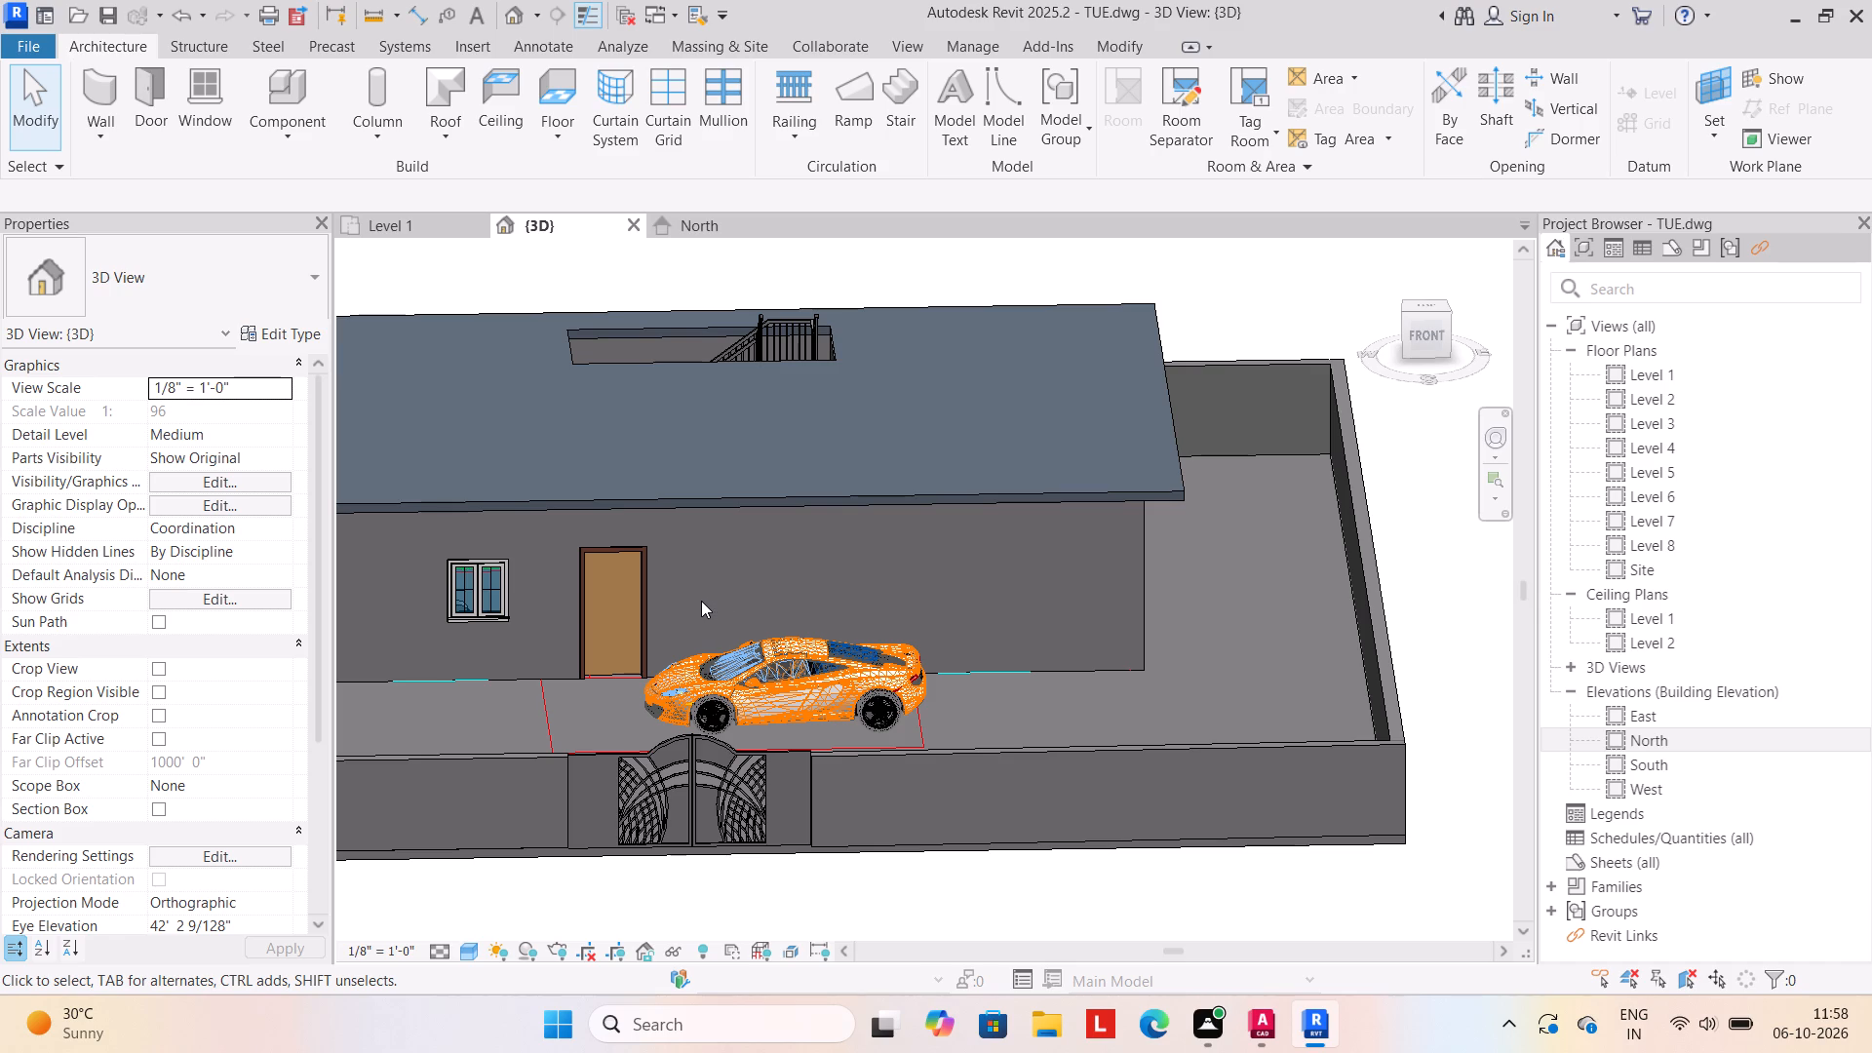
scroll(710, 596, "up", 2)
scroll(710, 597, "down", 3)
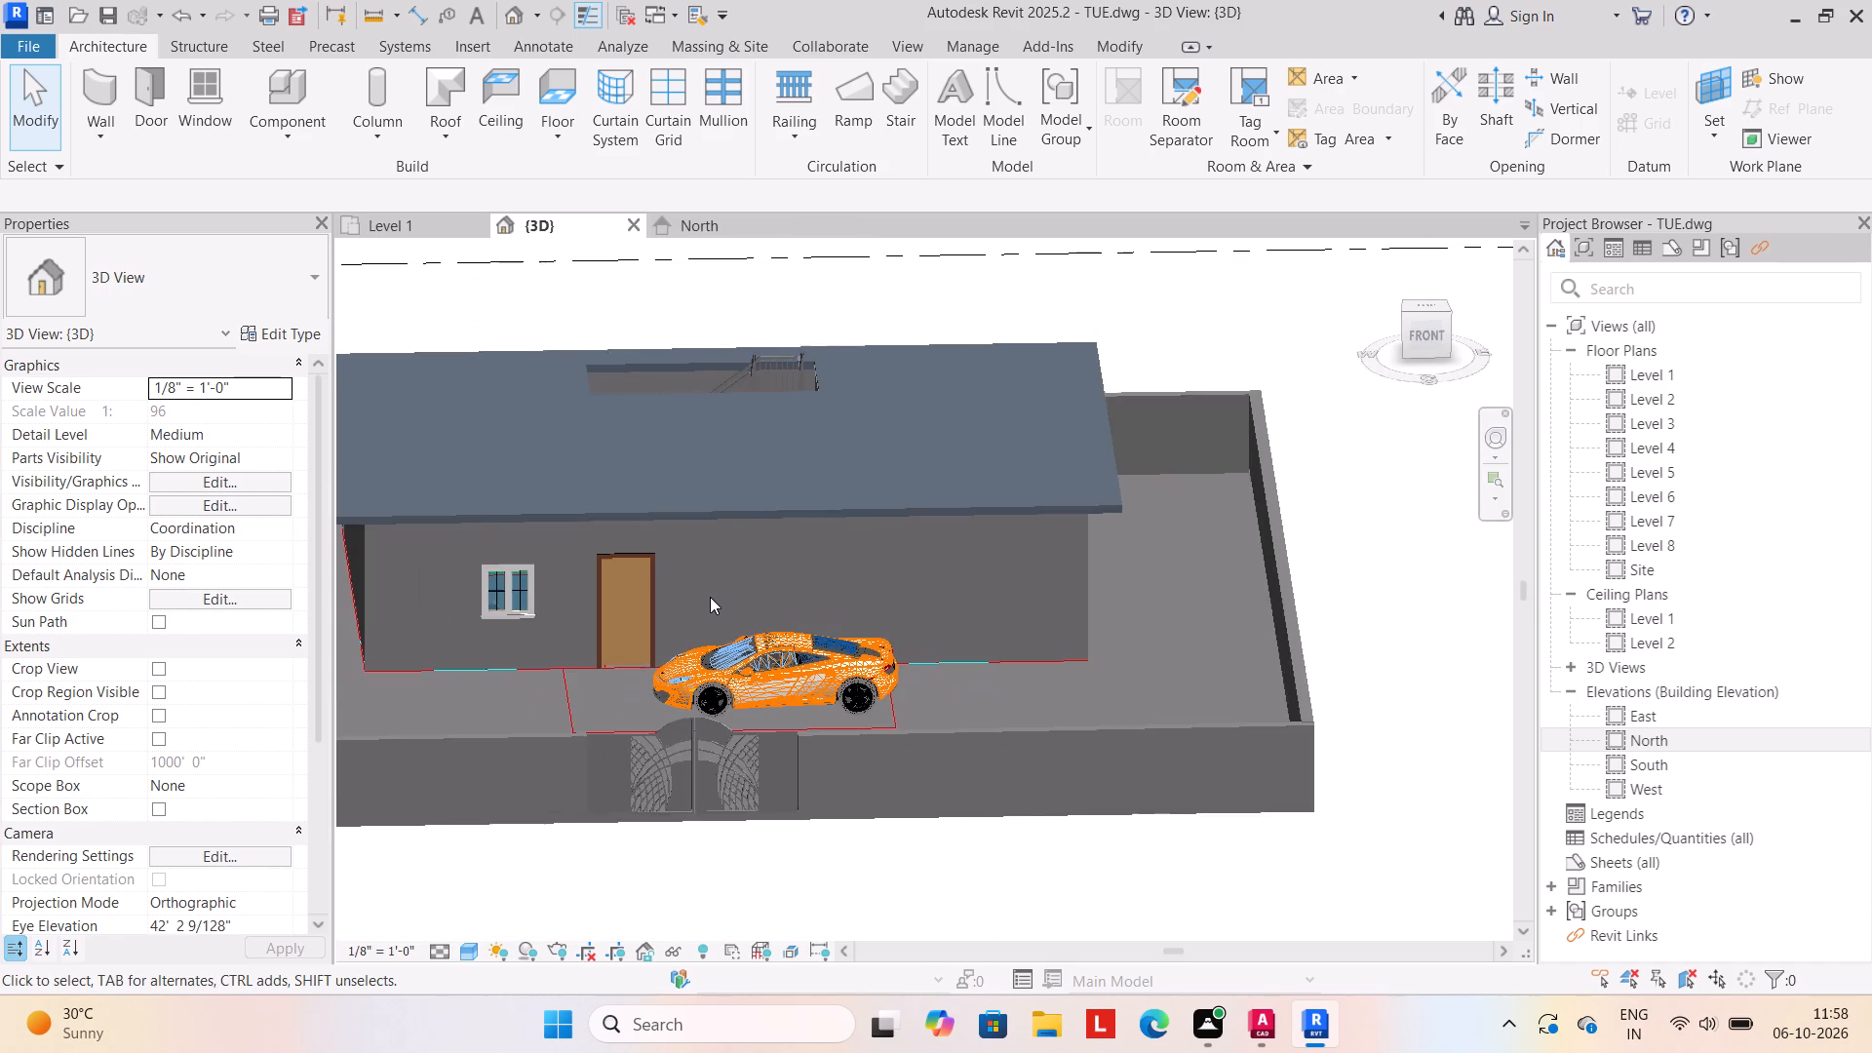
scroll(710, 601, "down", 1)
middle_click_drag(706, 601, 814, 536)
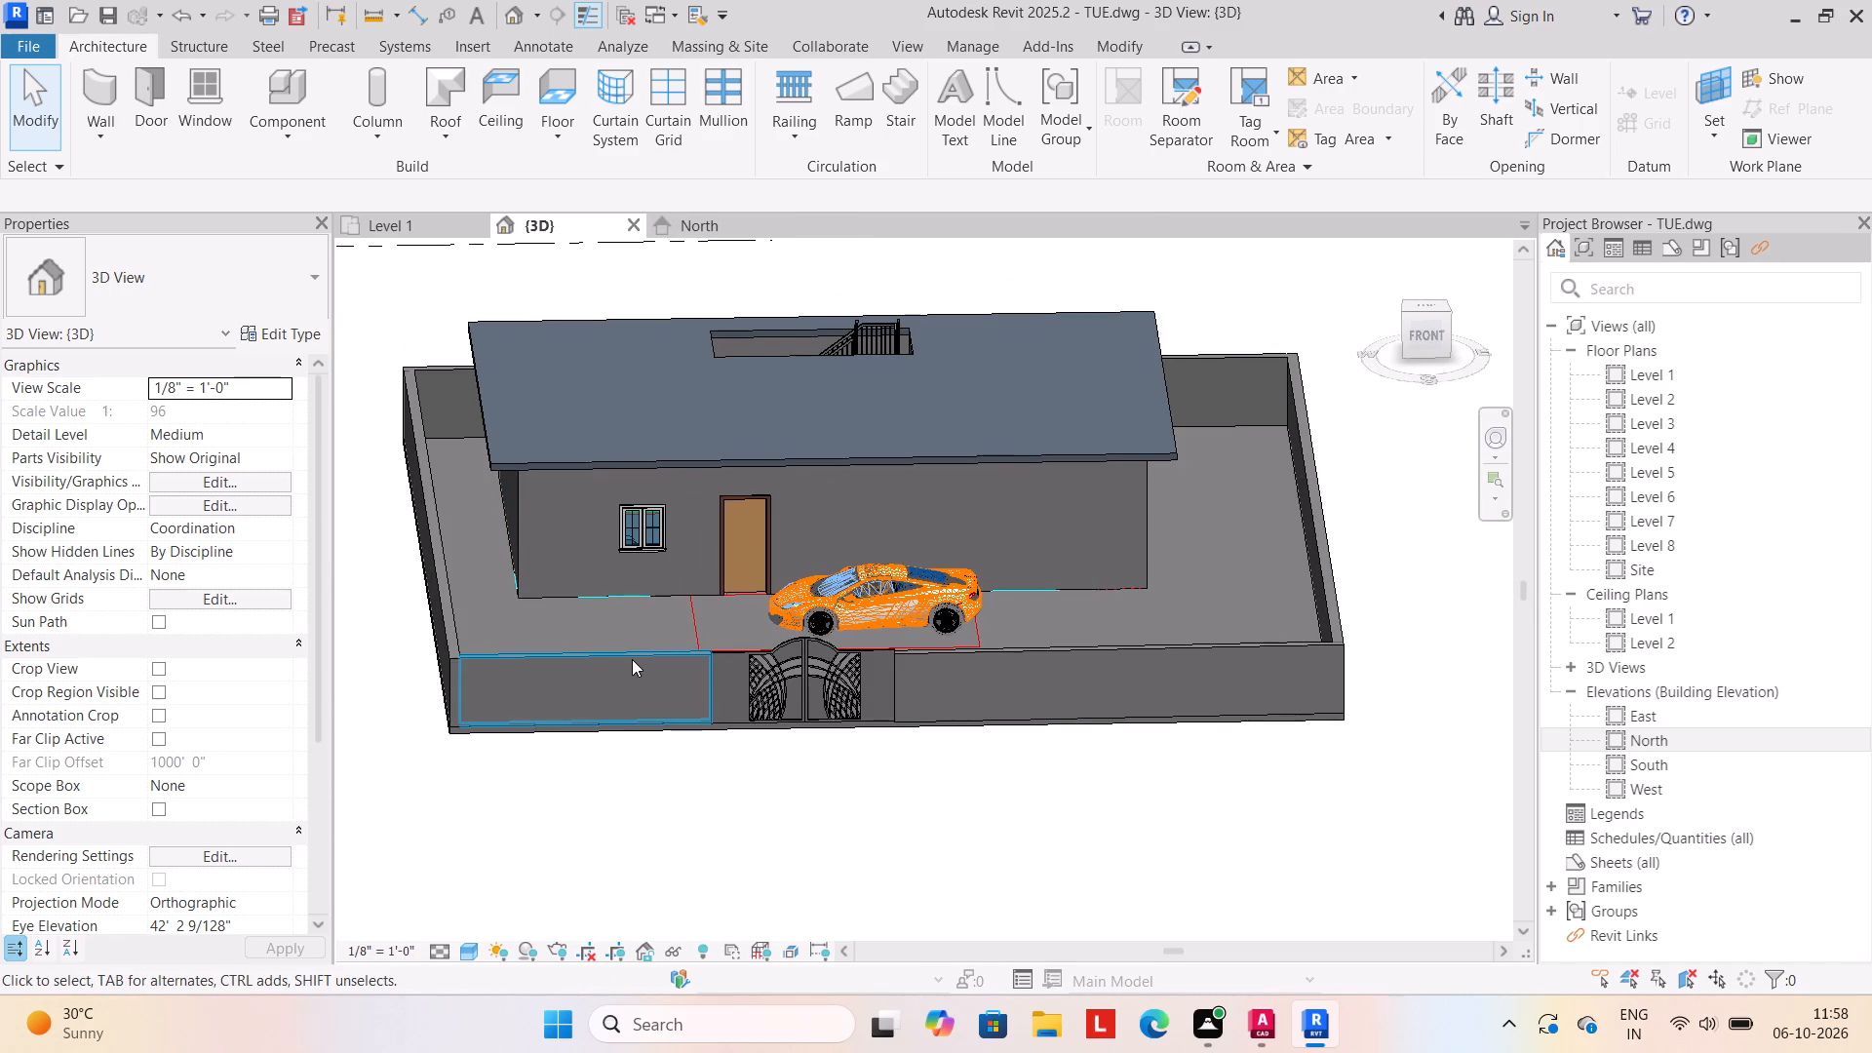
left_click(636, 655)
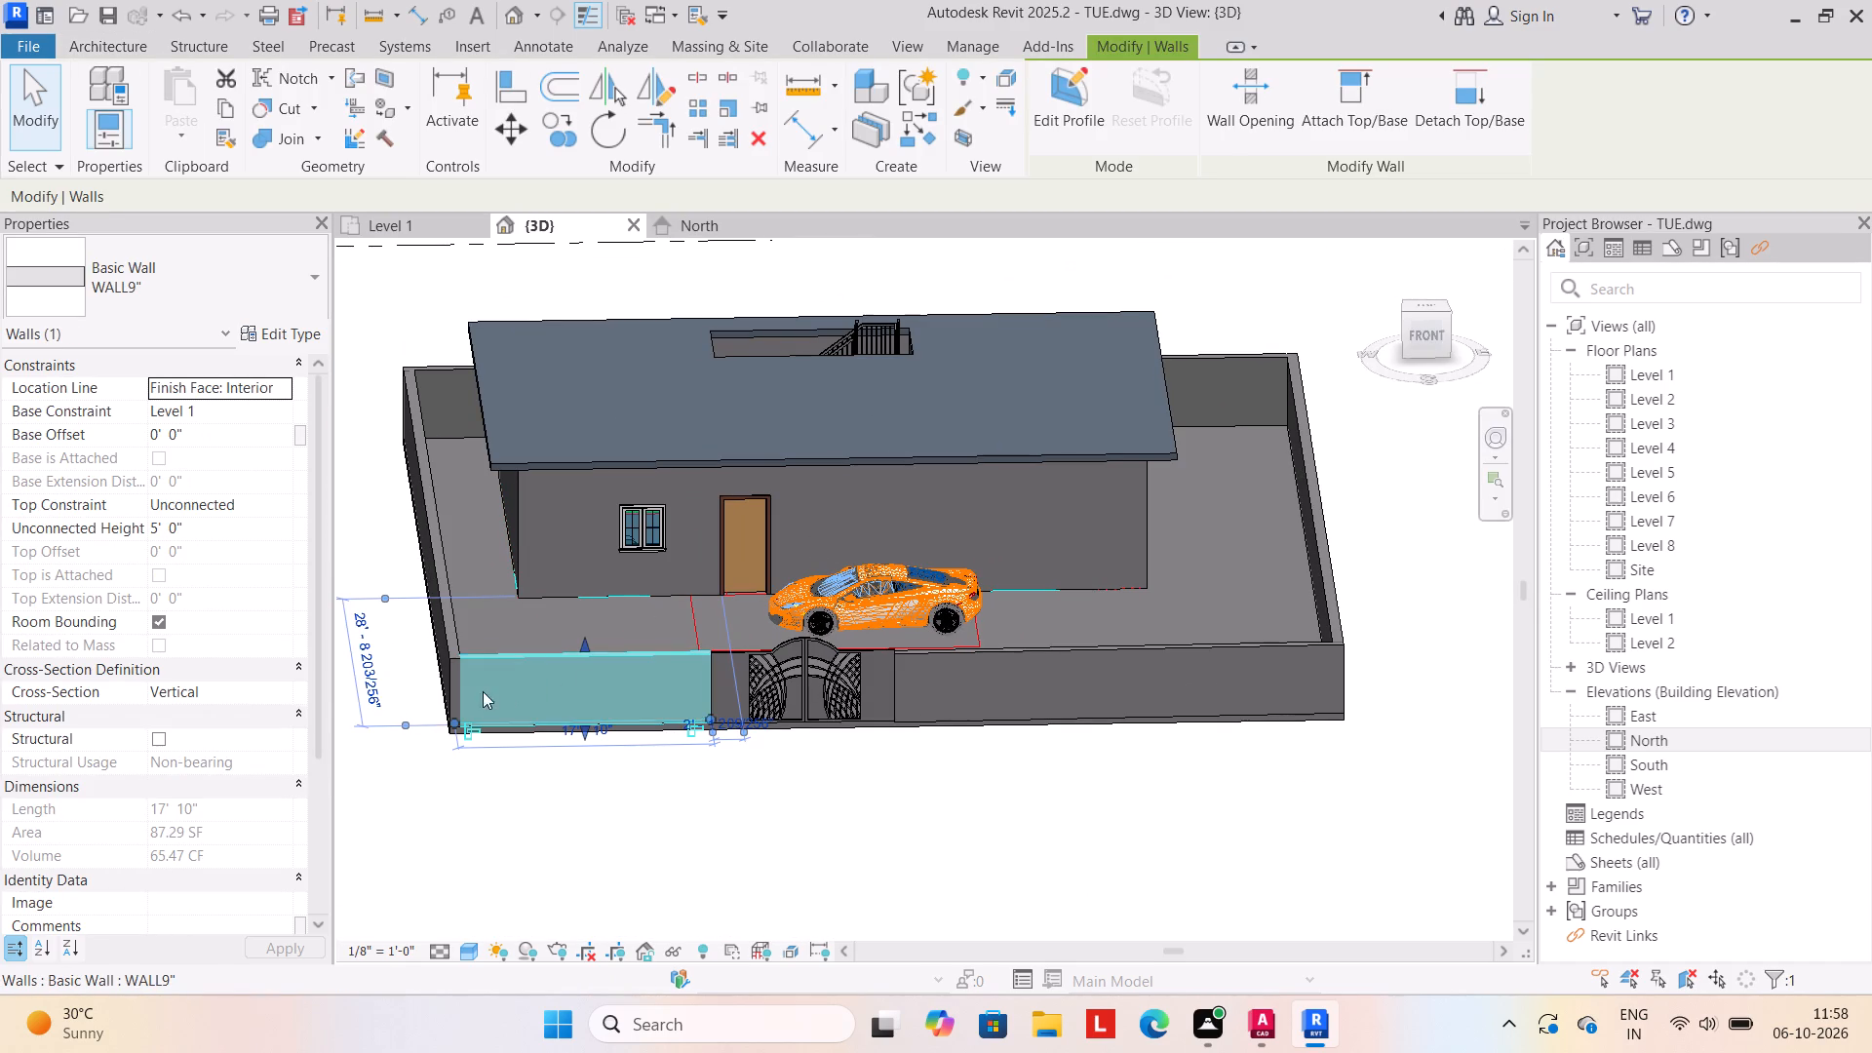
left_click(383, 775)
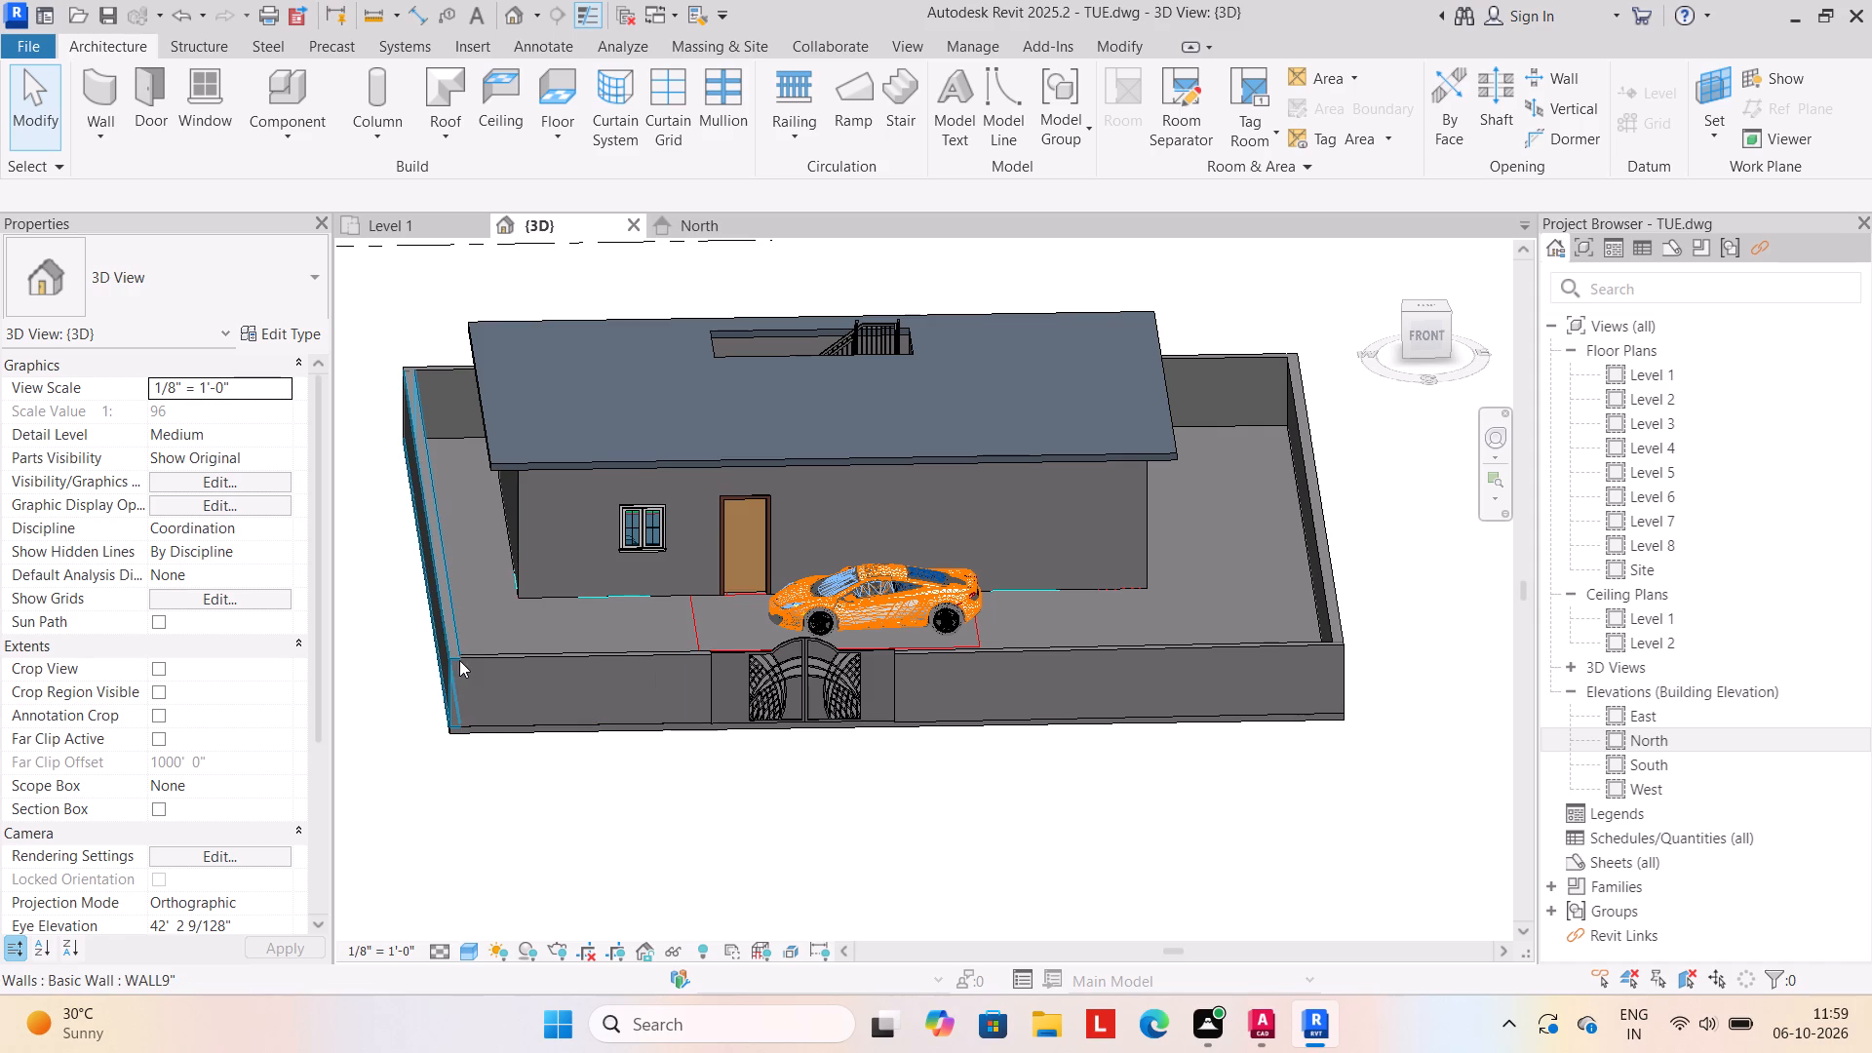
left_click(464, 669)
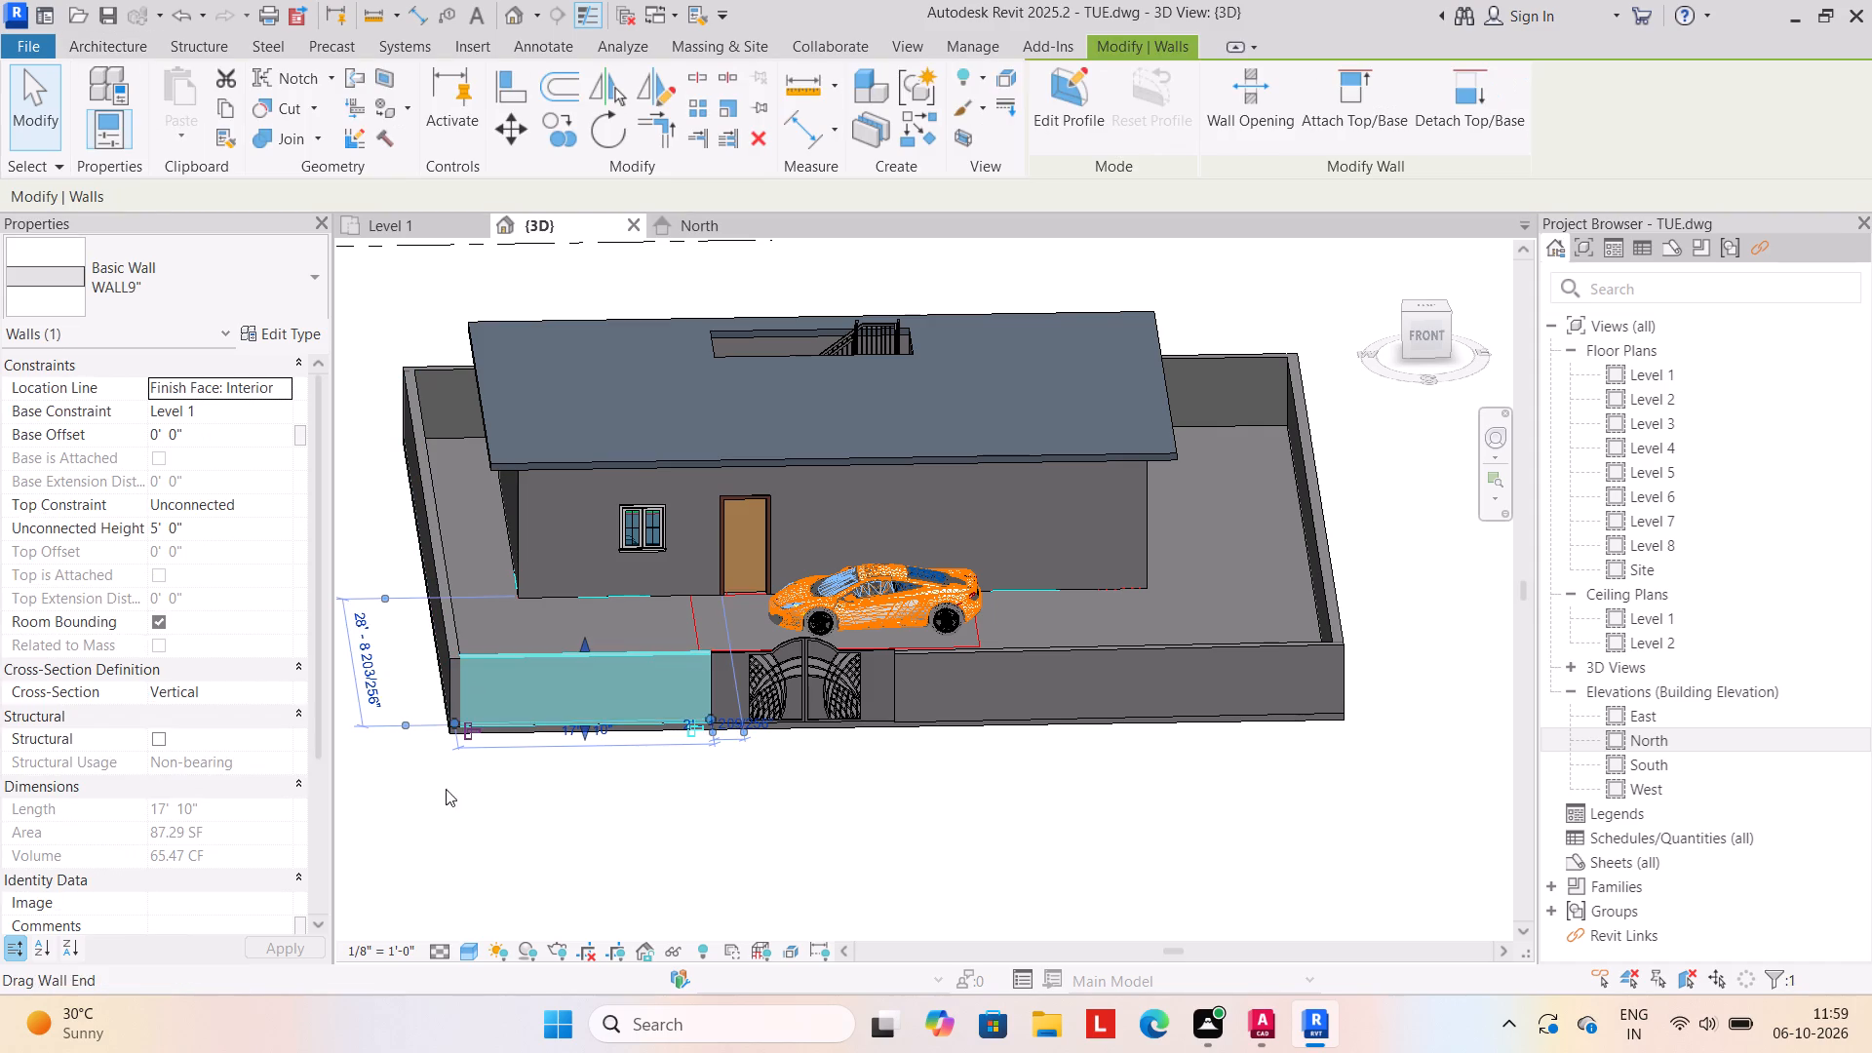
left_click(444, 810)
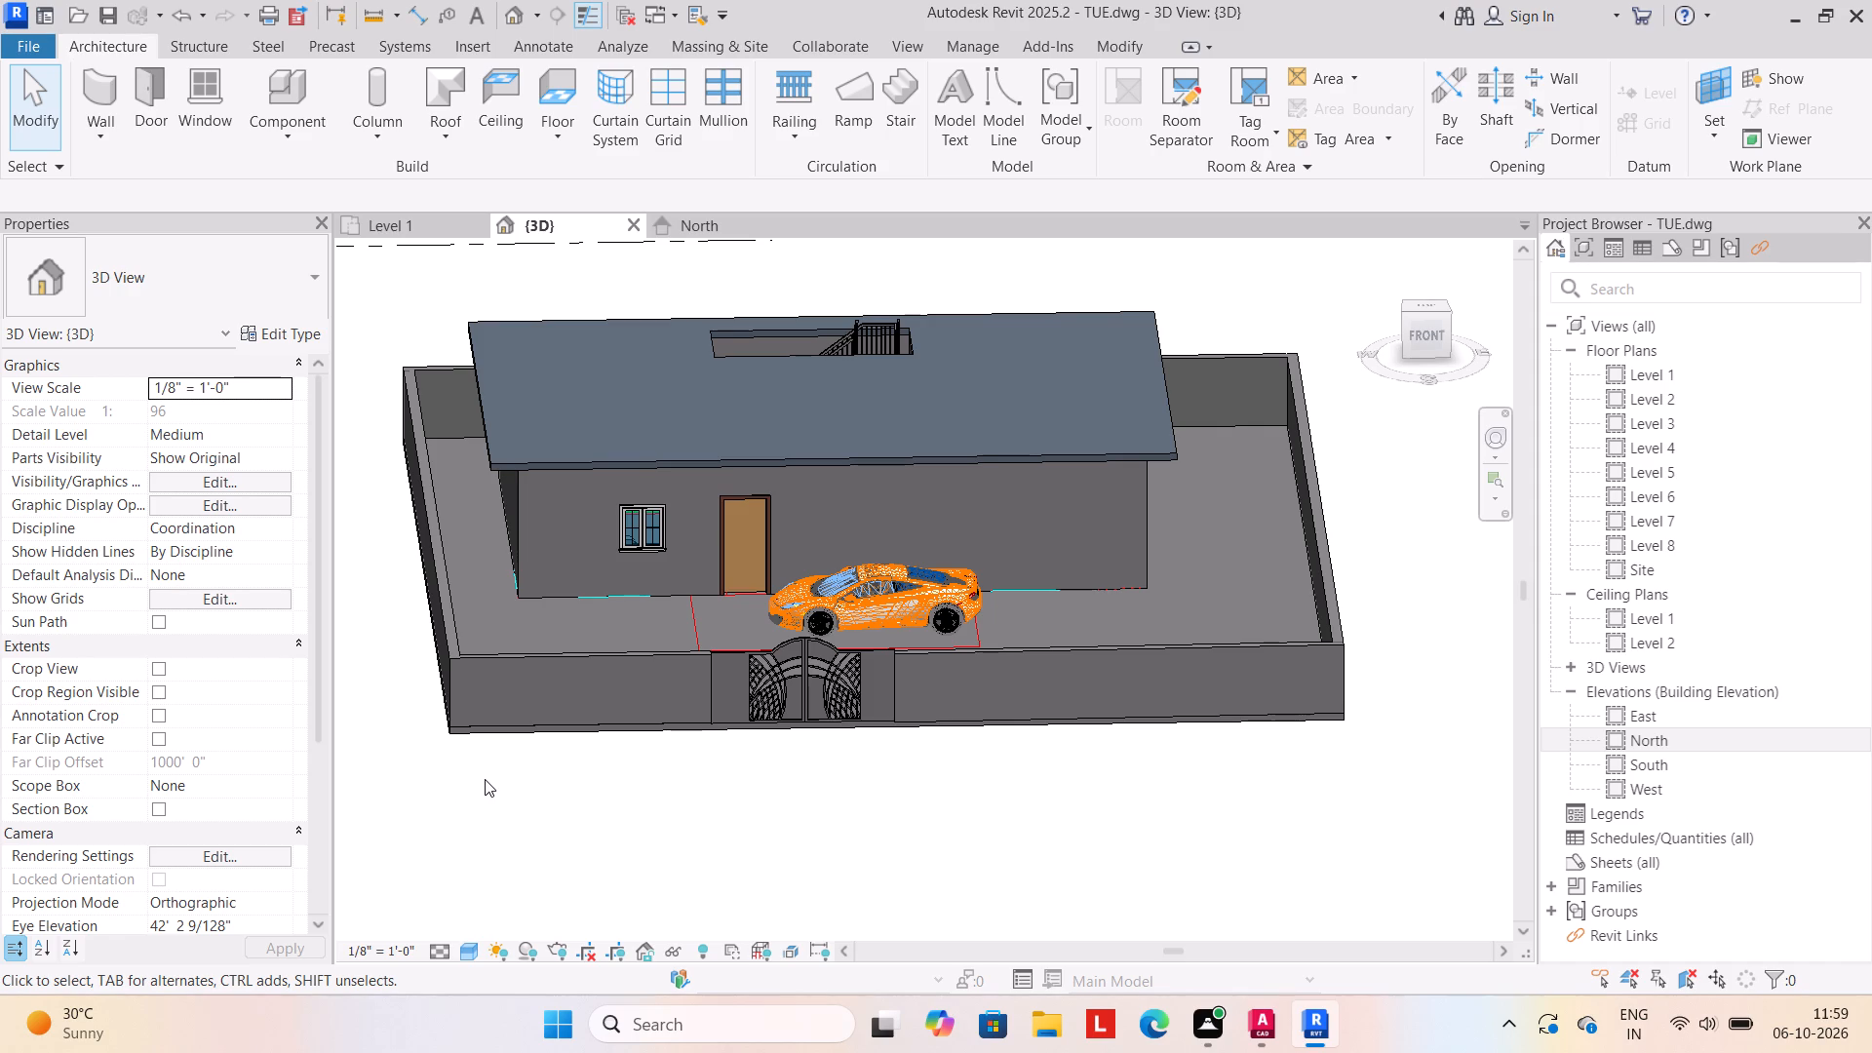
left_click(448, 645)
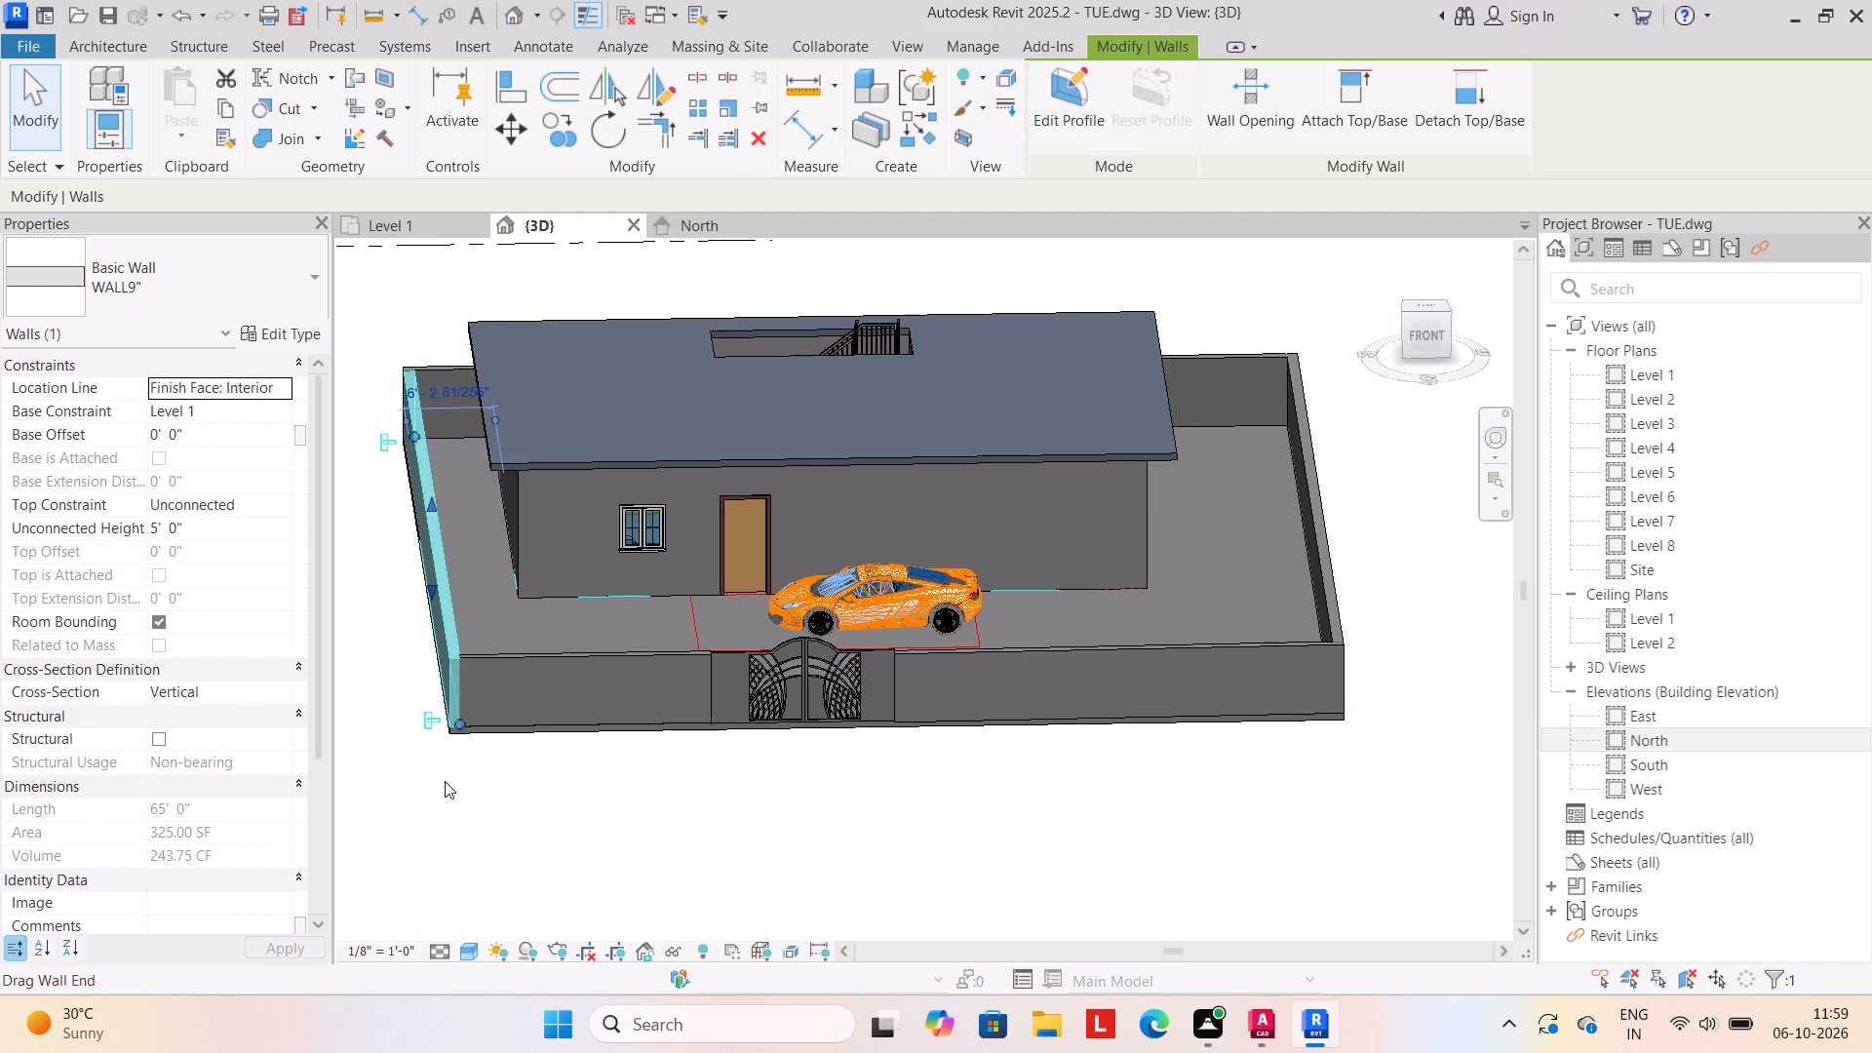
left_click(445, 781)
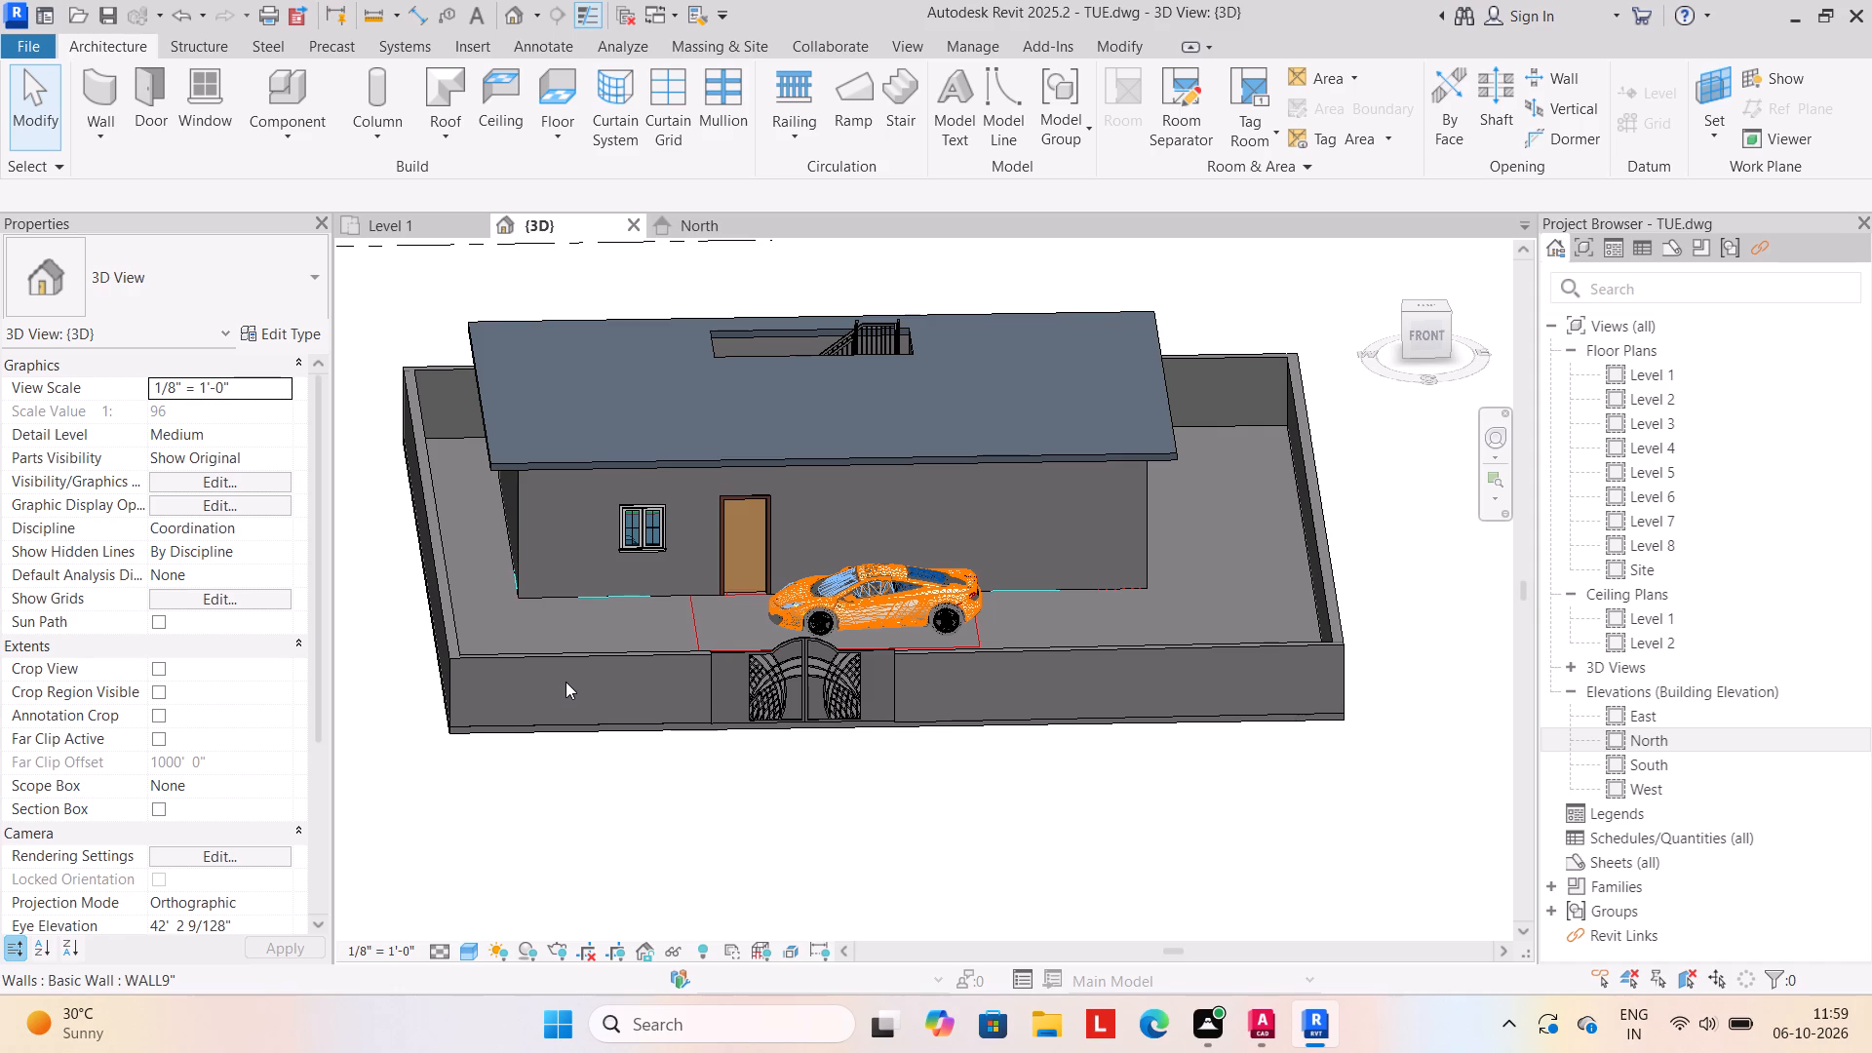
left_click(565, 685)
left_click(580, 667)
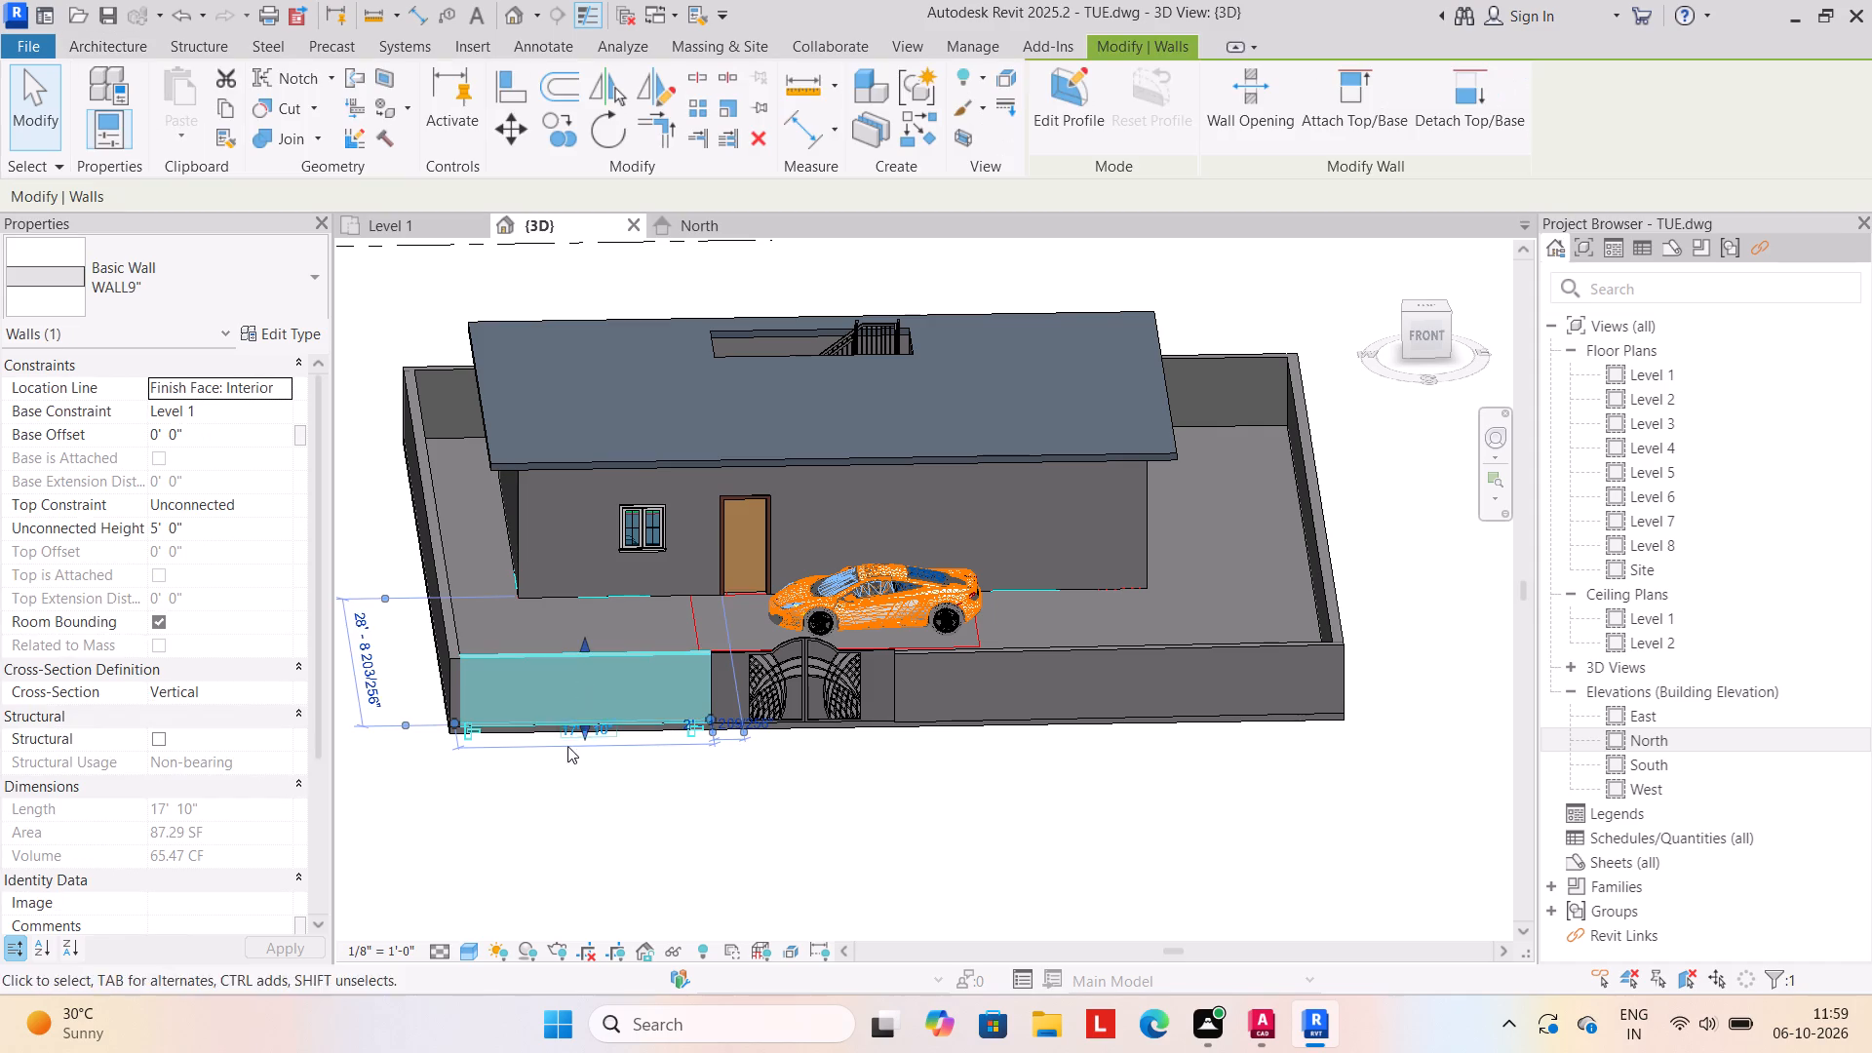
left_click(530, 804)
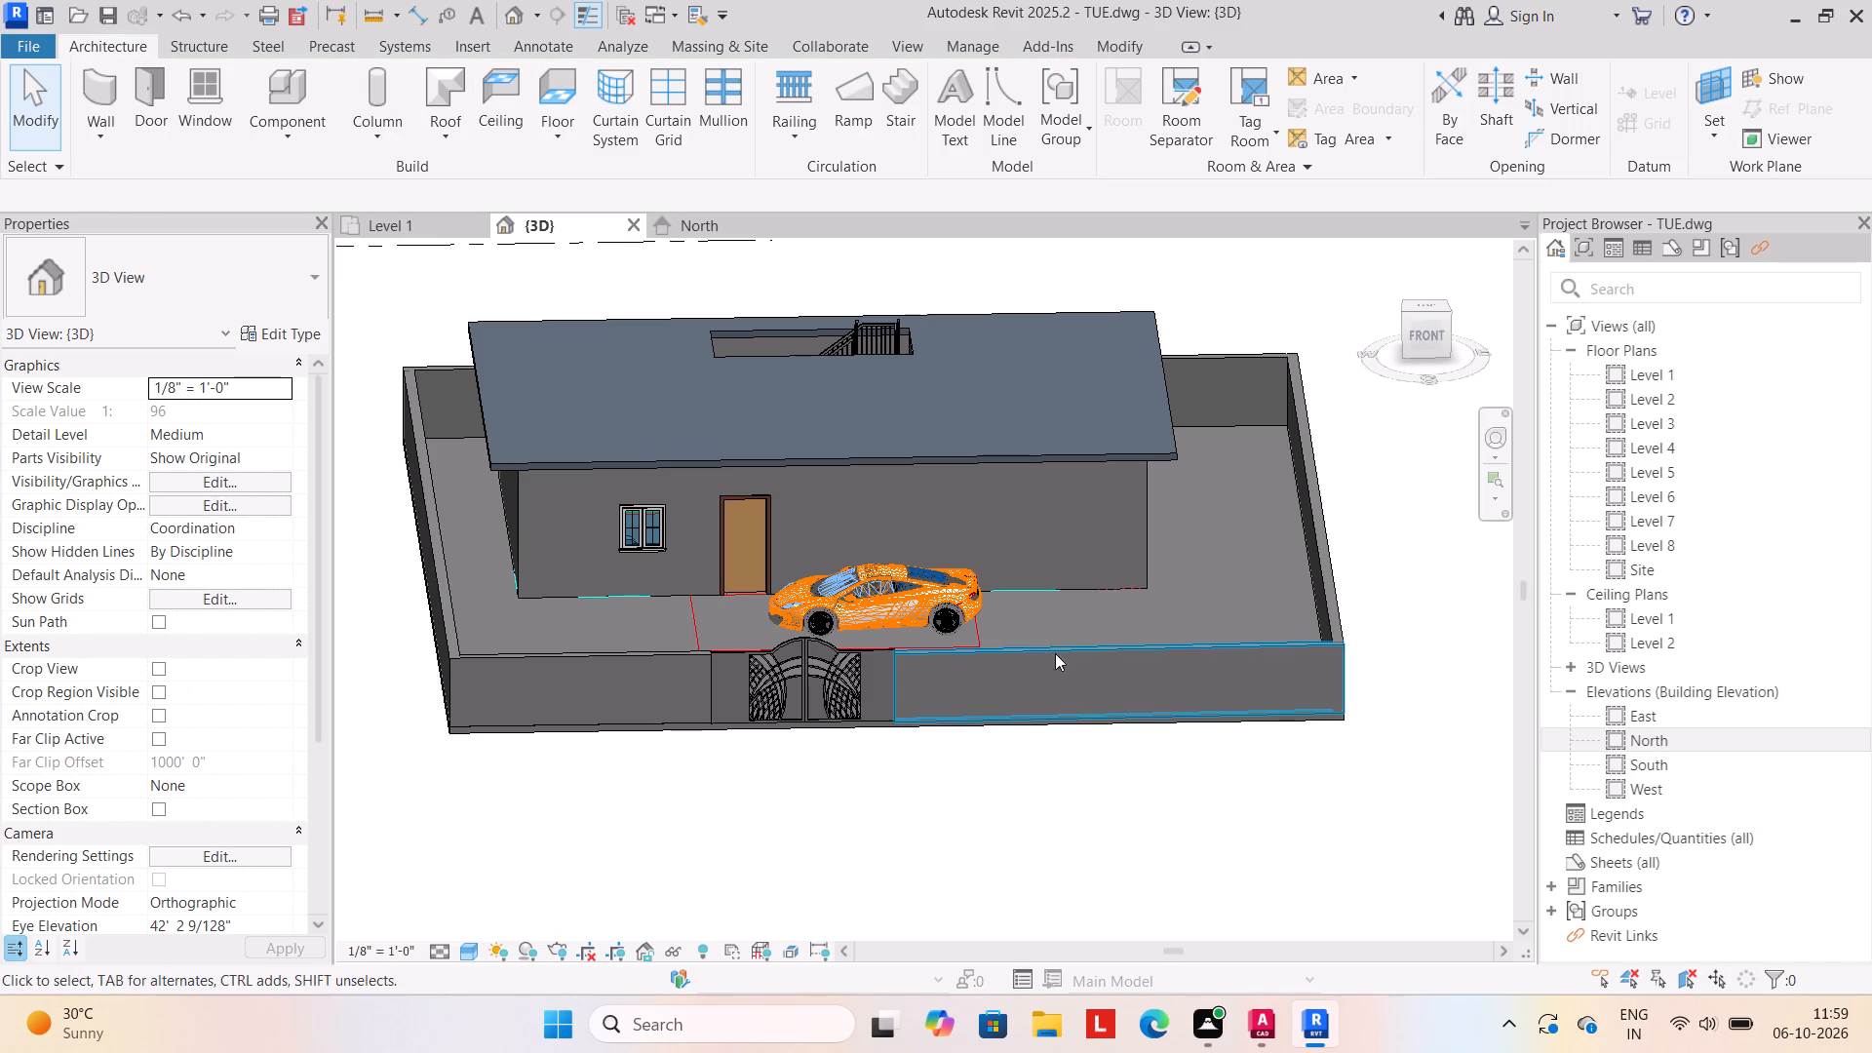
left_click_drag(1061, 648, 1062, 666)
left_click(989, 800)
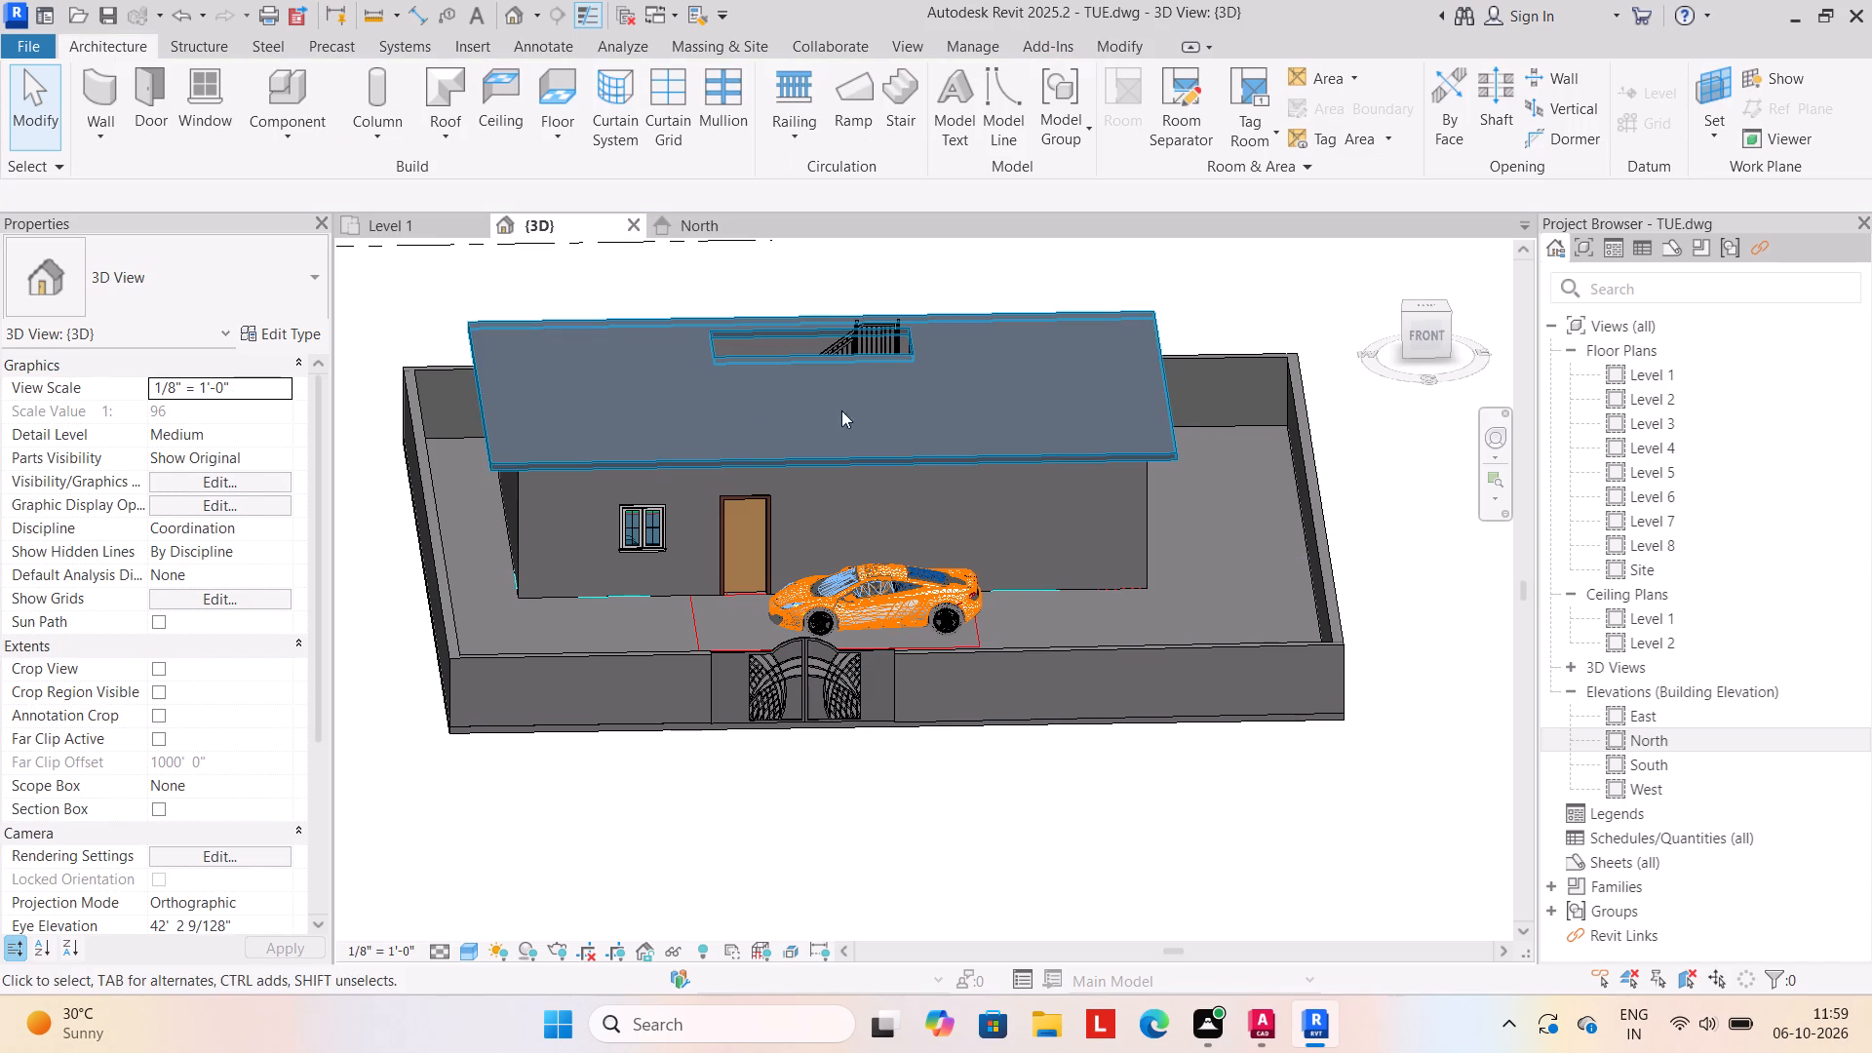
left_click(836, 451)
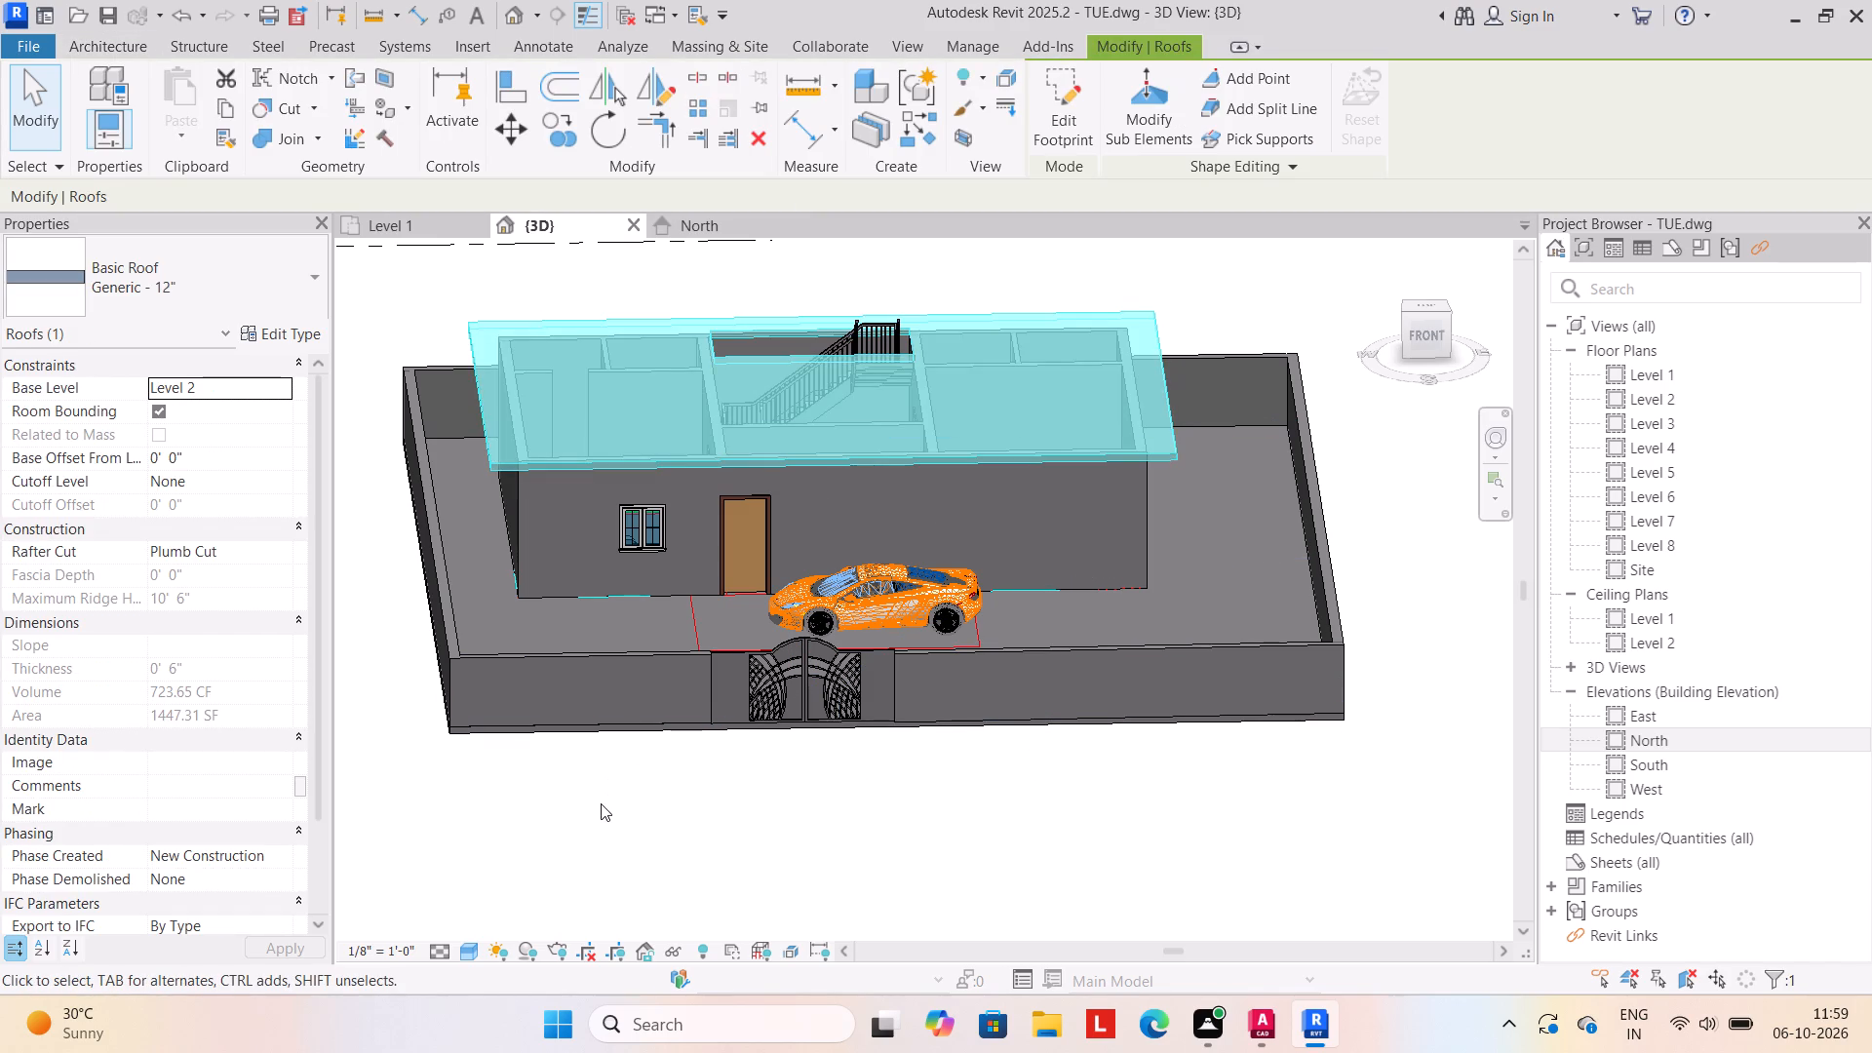
left_click(601, 808)
Review the house layout and parked car in the Level 1 floor plan and compare it with the 3D view.
left_click(418, 233)
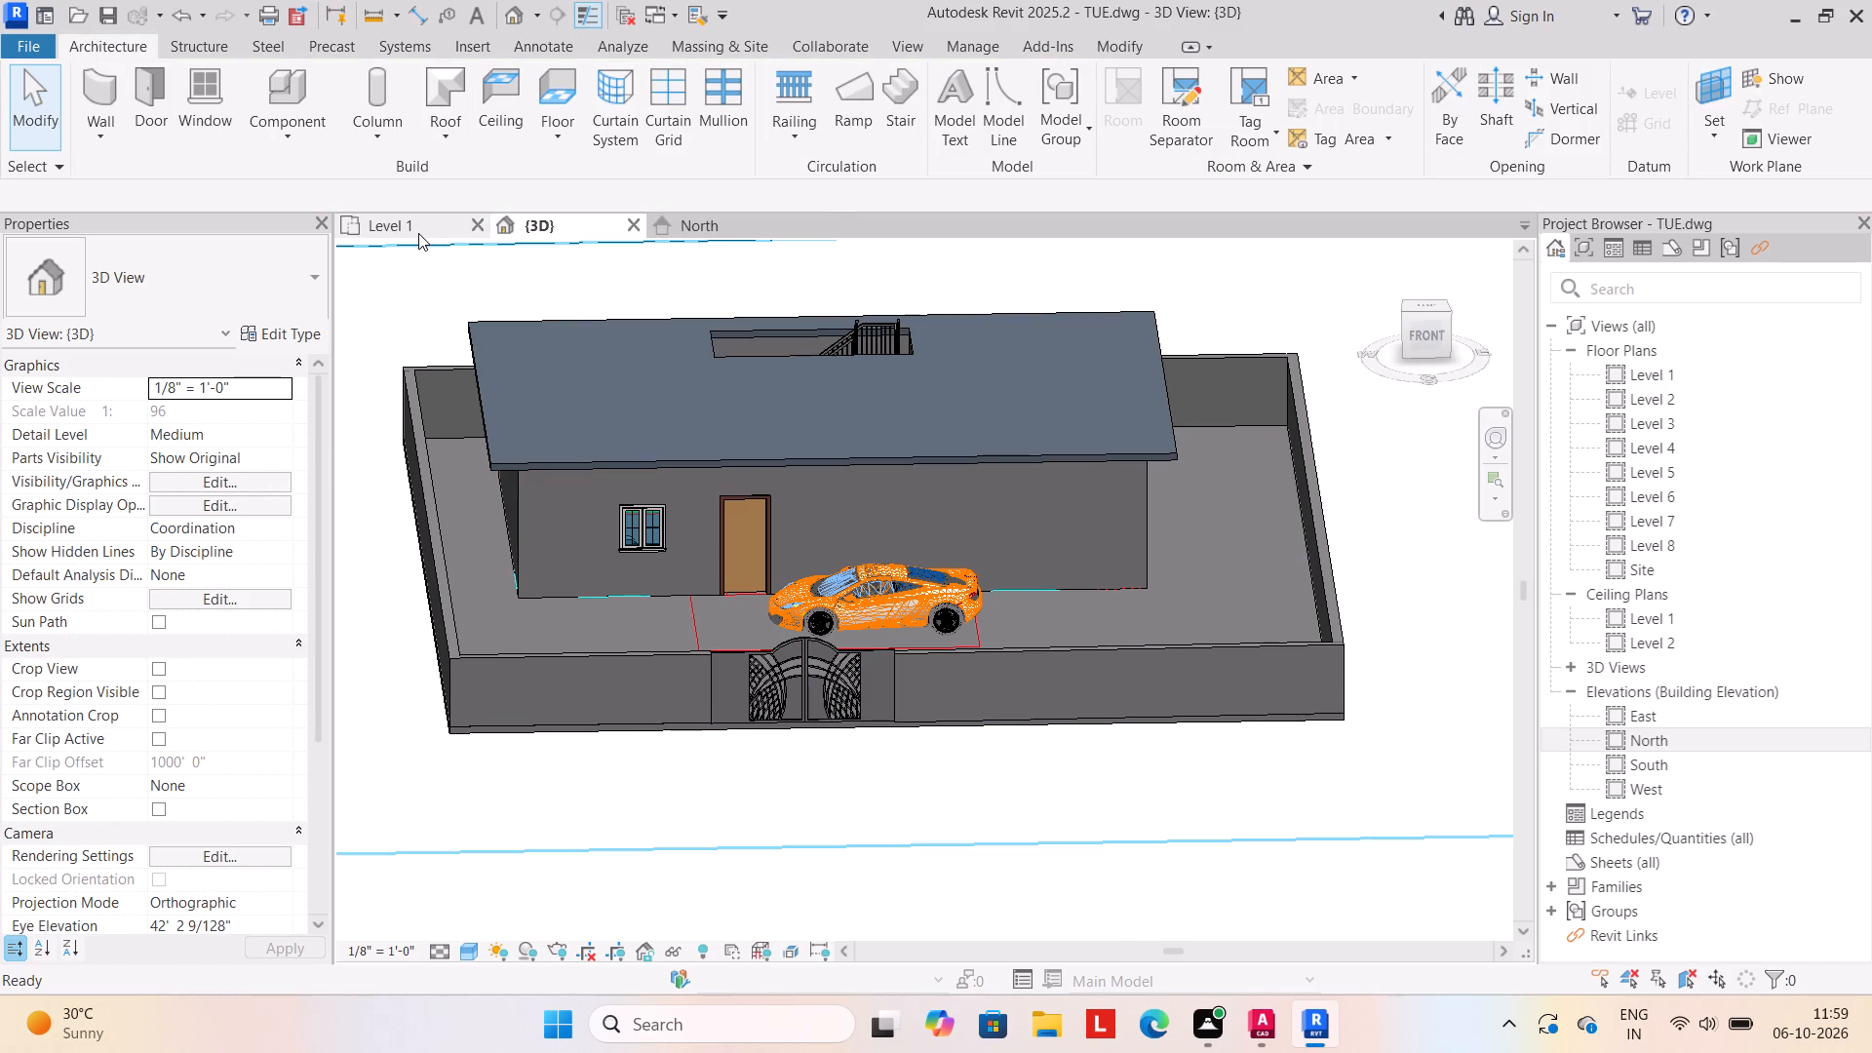
scroll(435, 572, "down", 6)
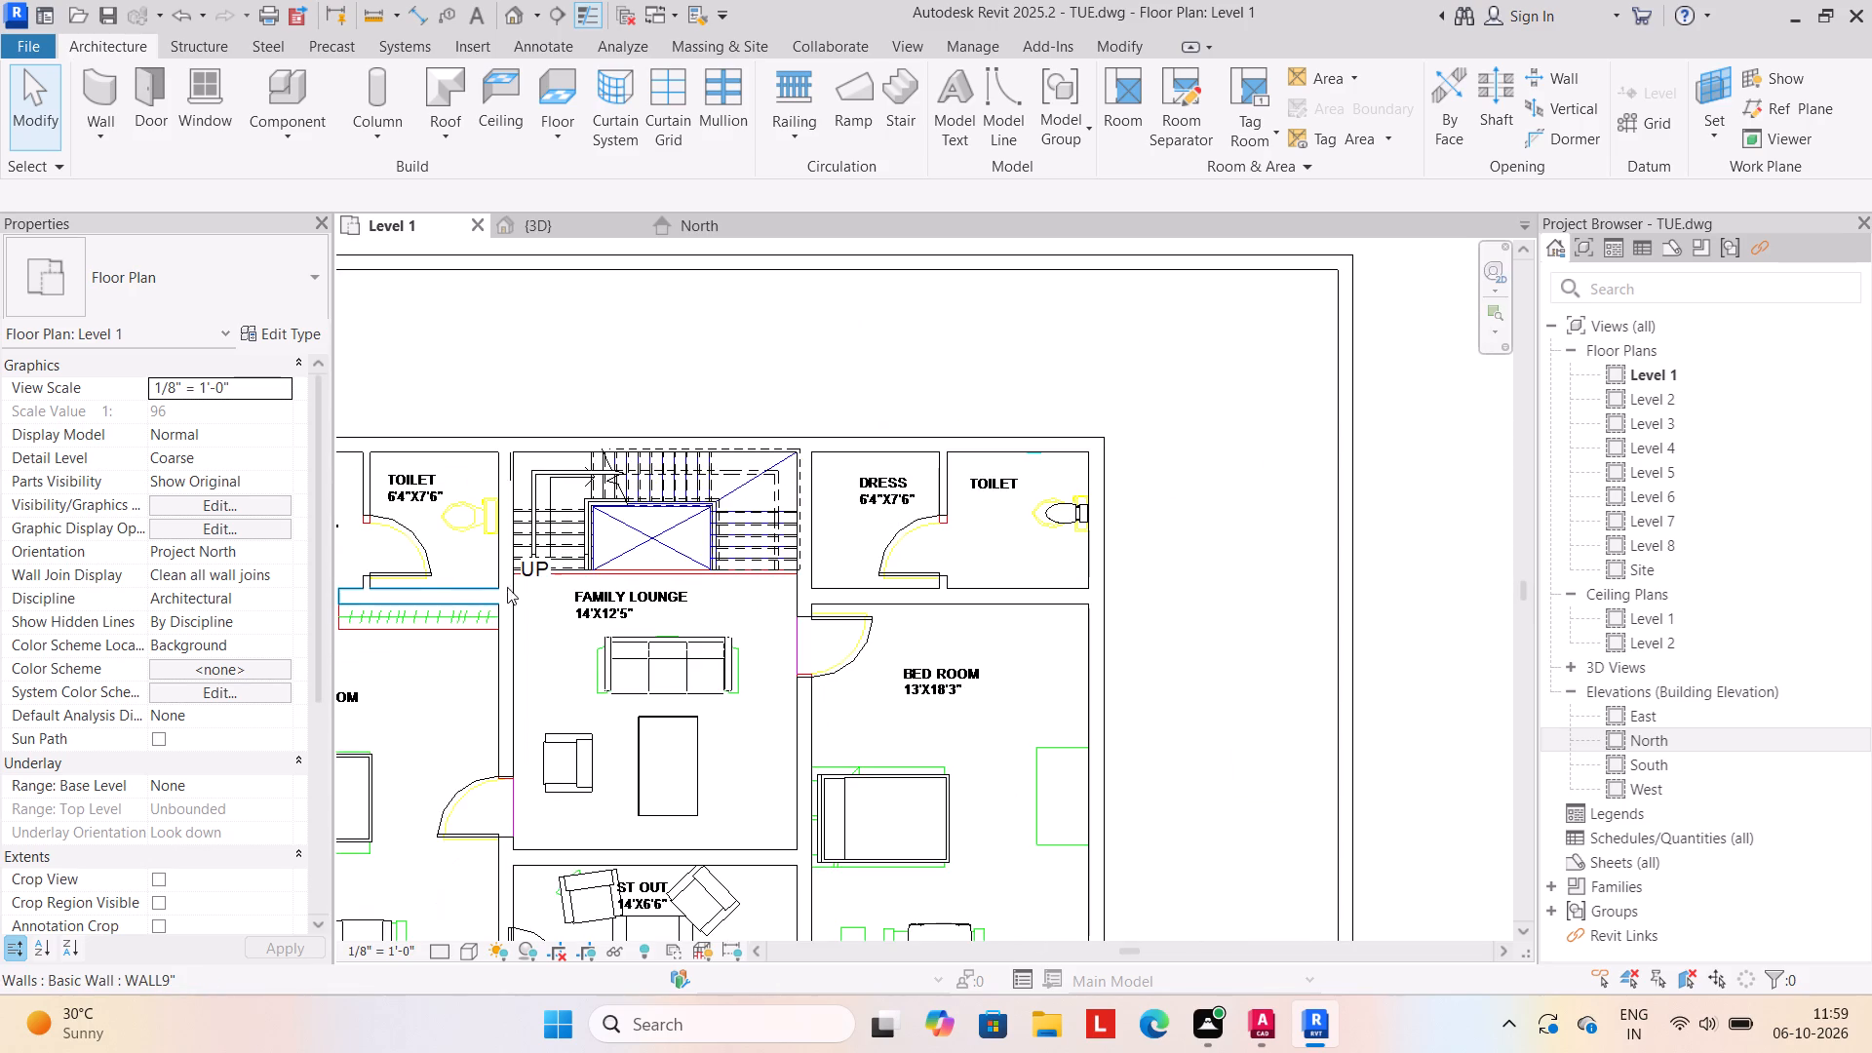
middle_click_drag(652, 517, 744, 467)
scroll(745, 466, "down", 1)
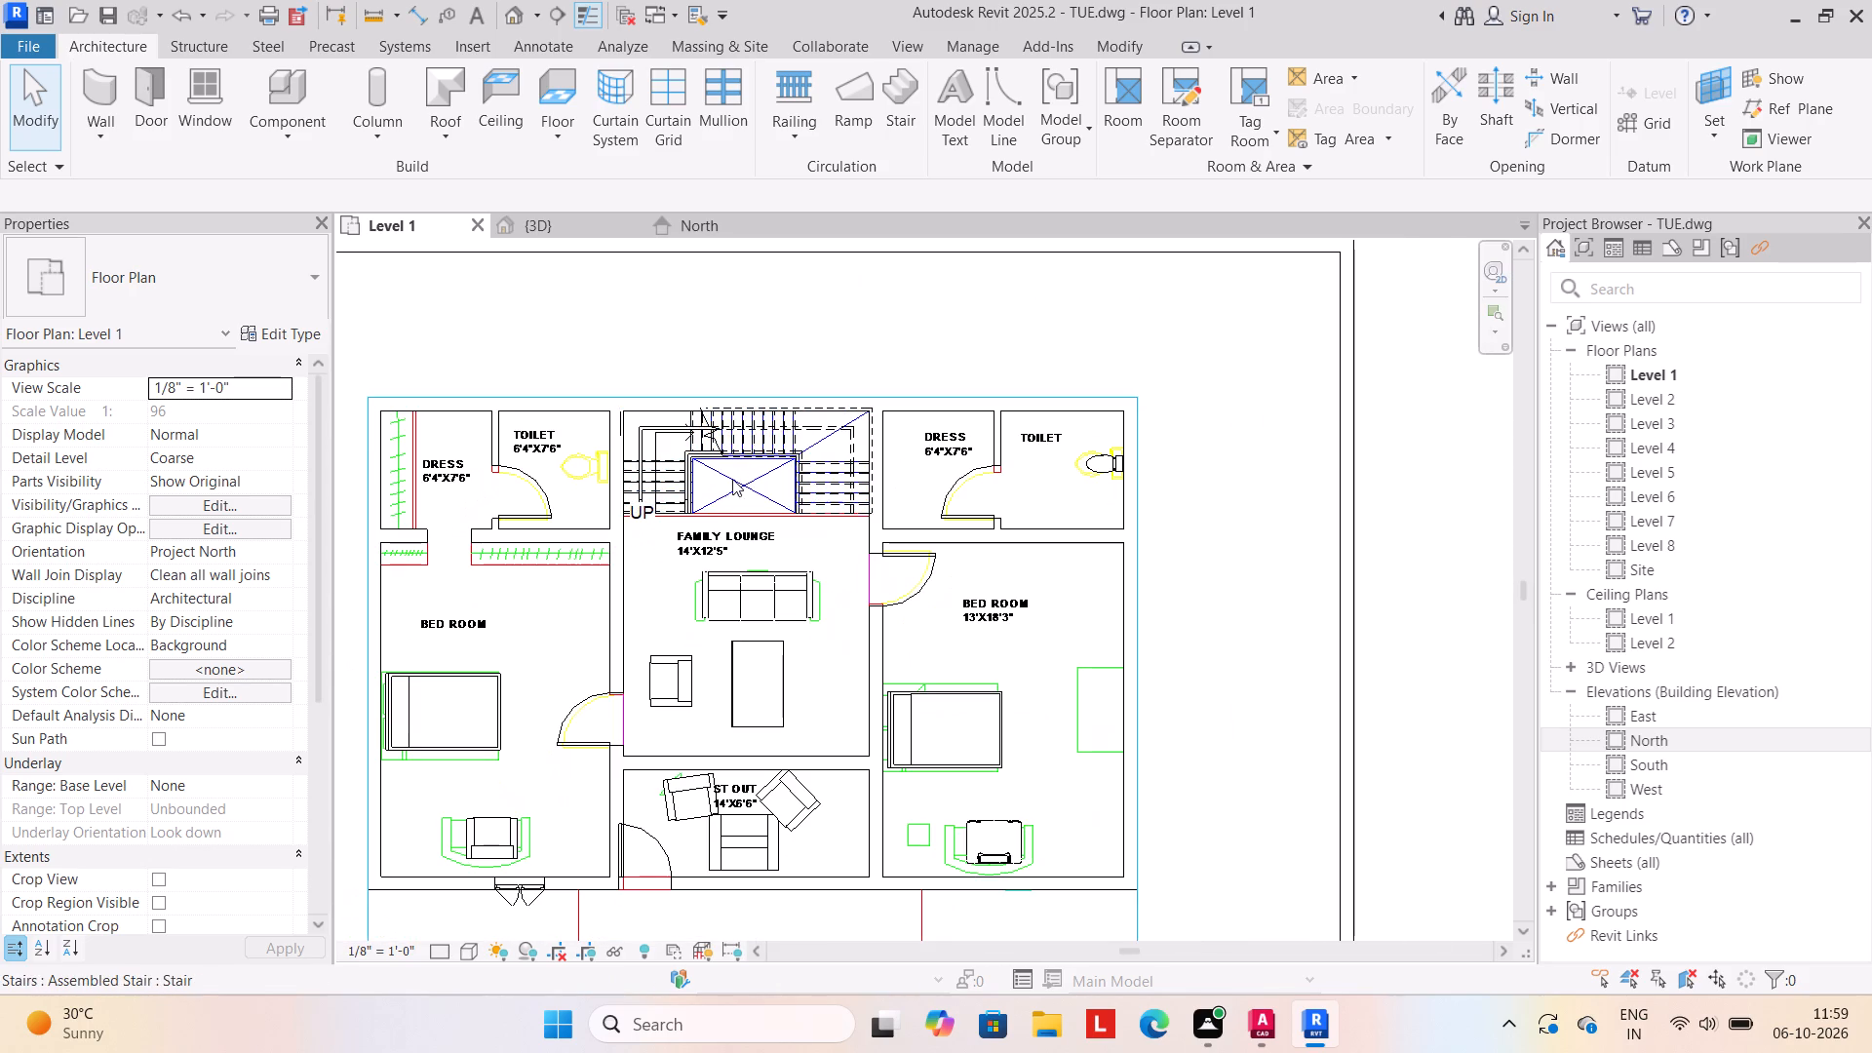
scroll(651, 484, "down", 2)
middle_click_drag(645, 549, 777, 454)
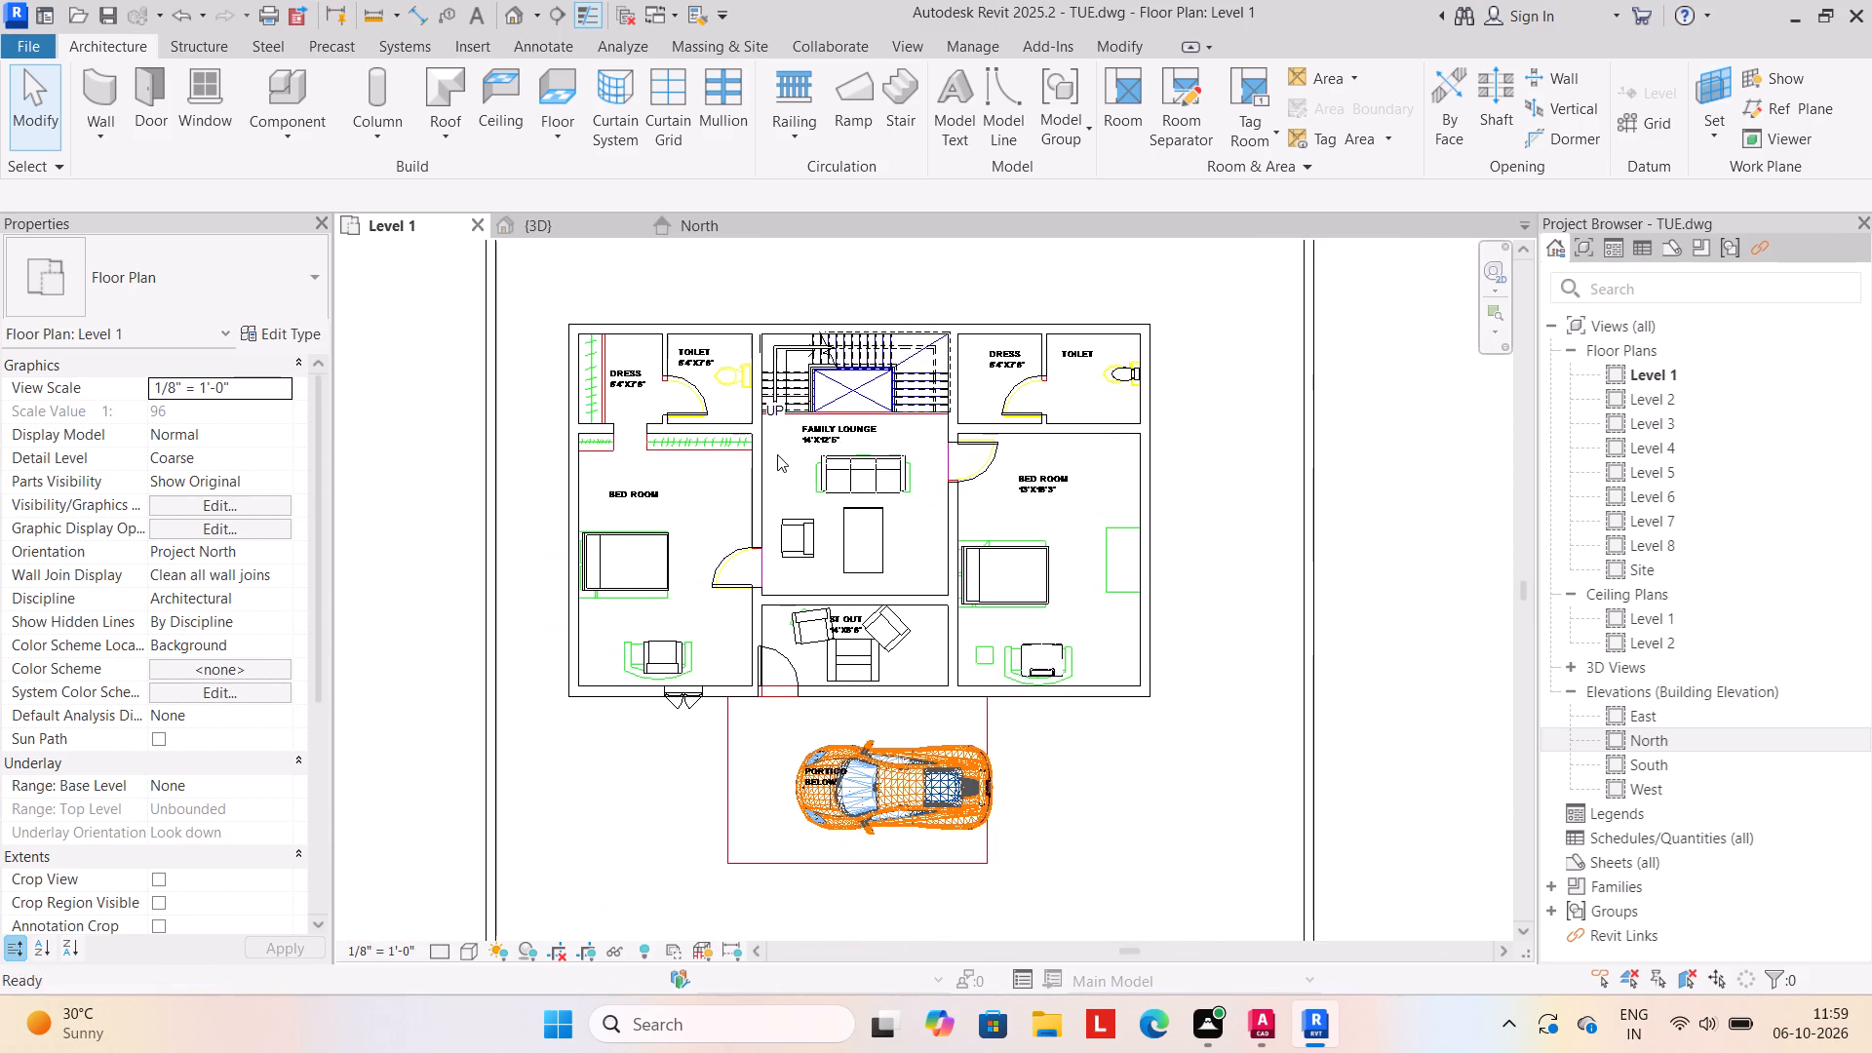
scroll(776, 459, "down", 1)
left_click(569, 227)
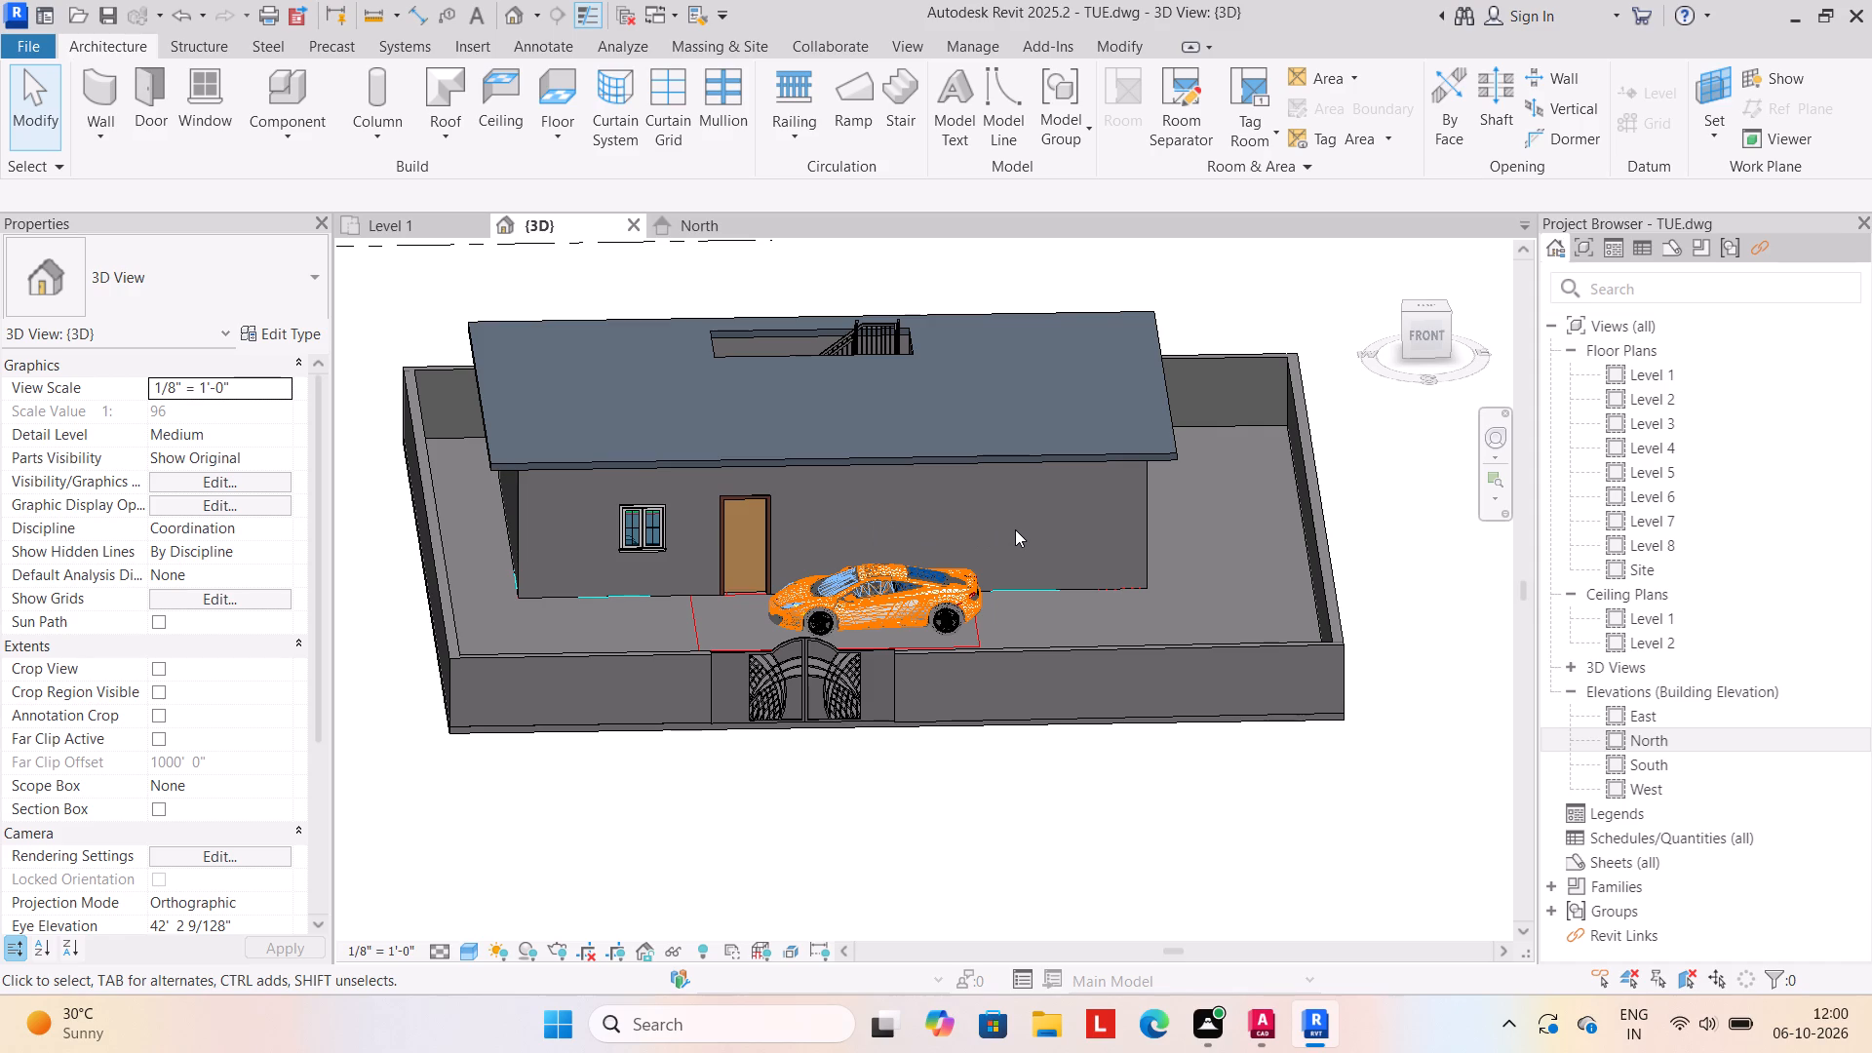
left_click(398, 224)
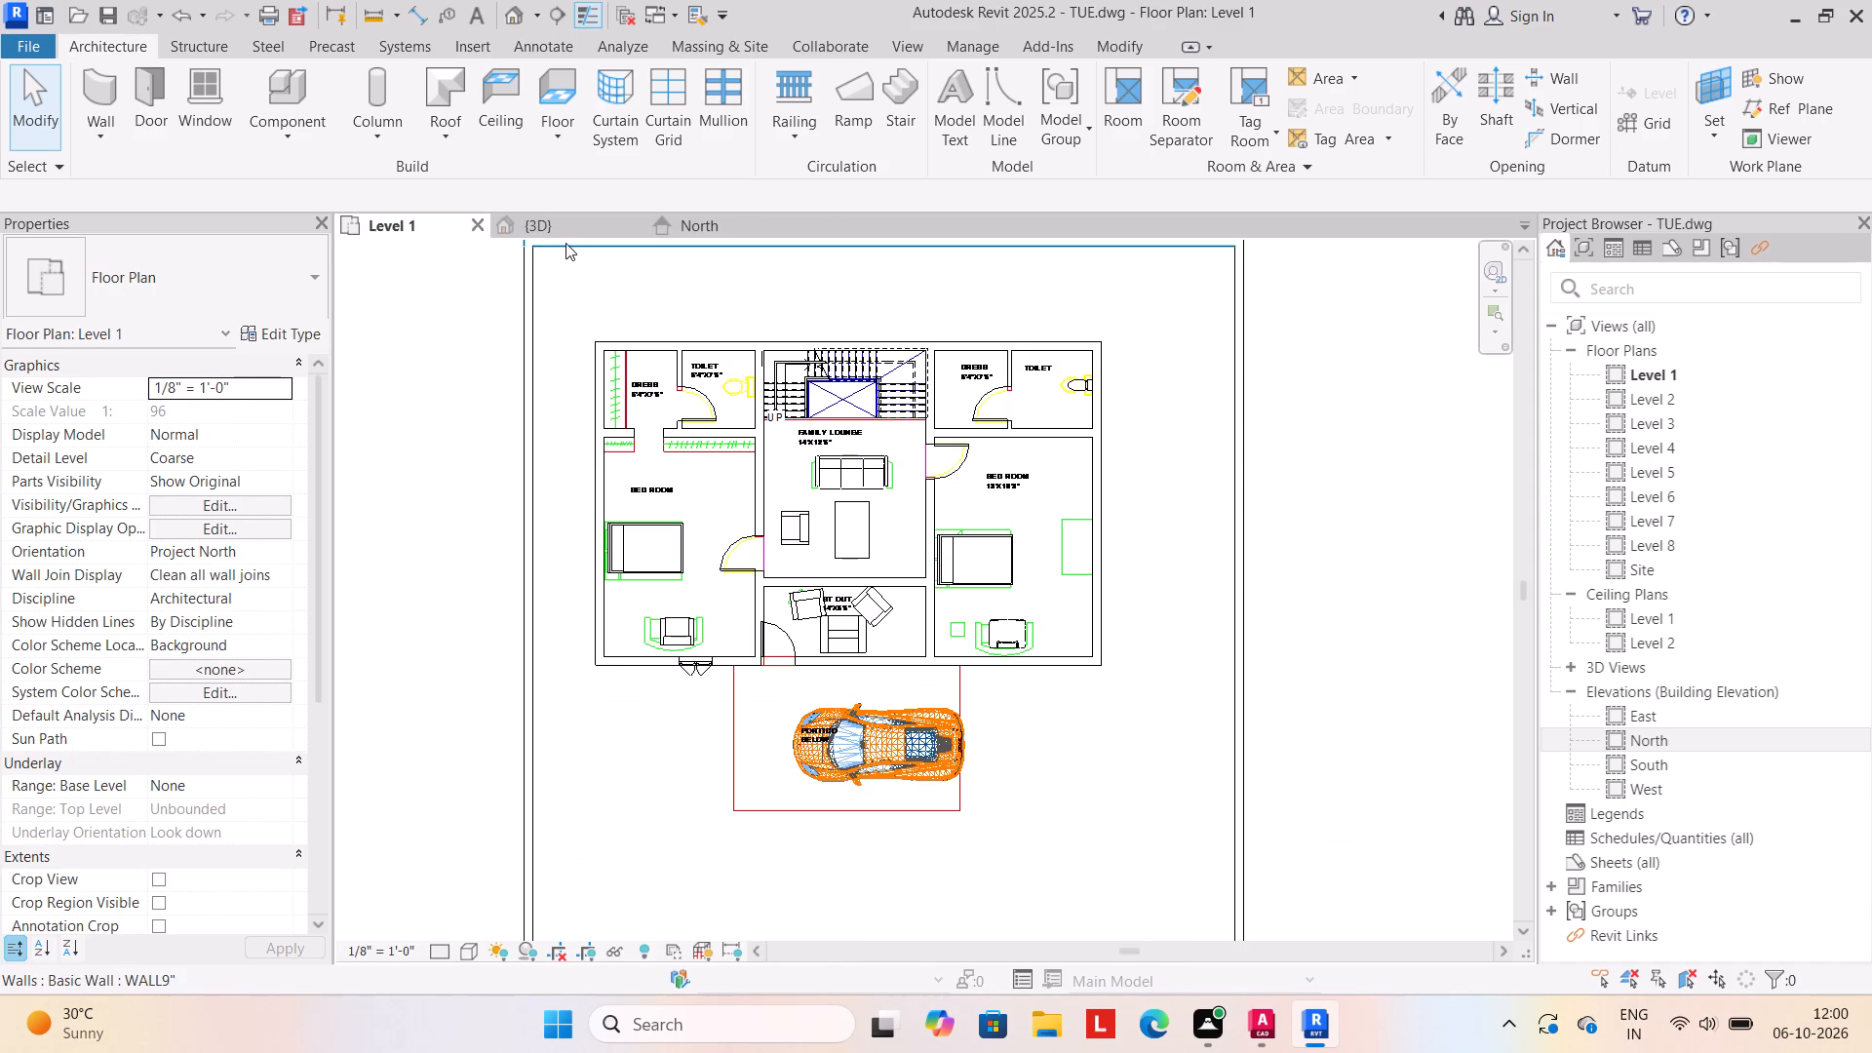
left_click(576, 229)
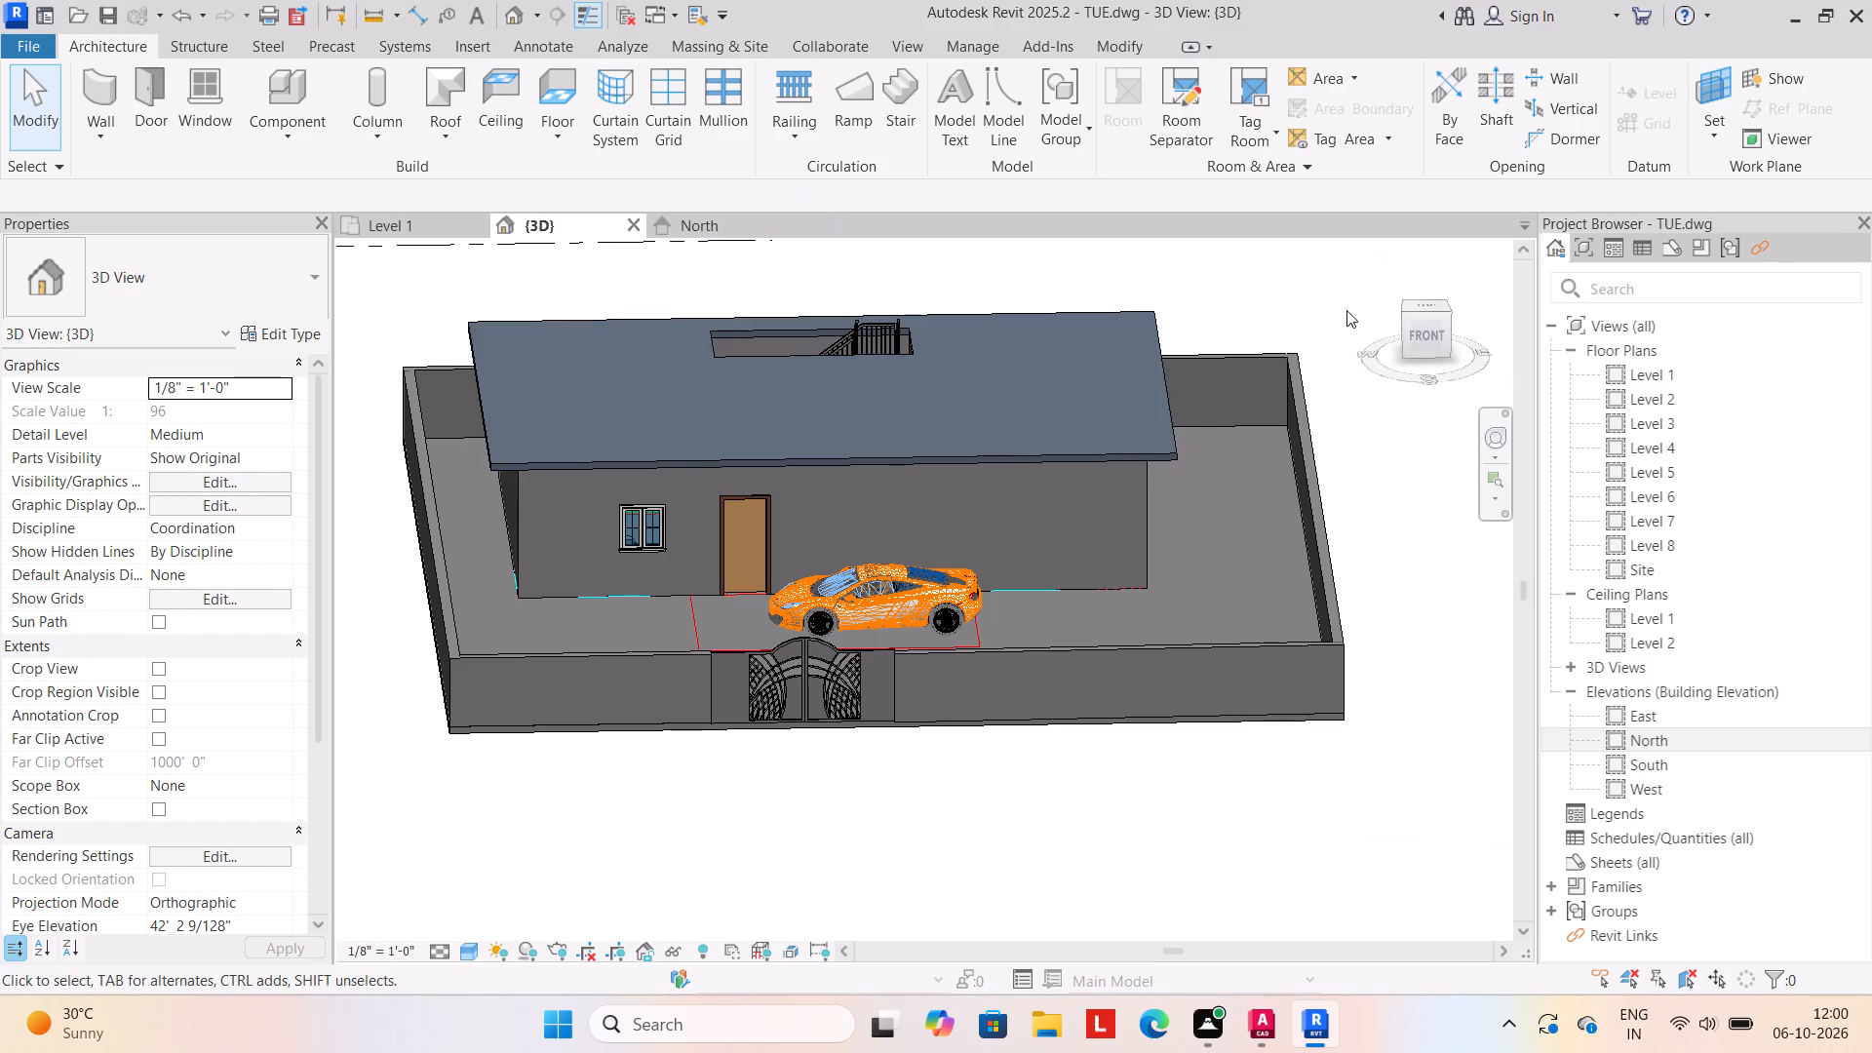
In the North elevation, temporarily hide the rear boundary wall, both front wall segments and the two side boundary walls.
double_click(1686, 742)
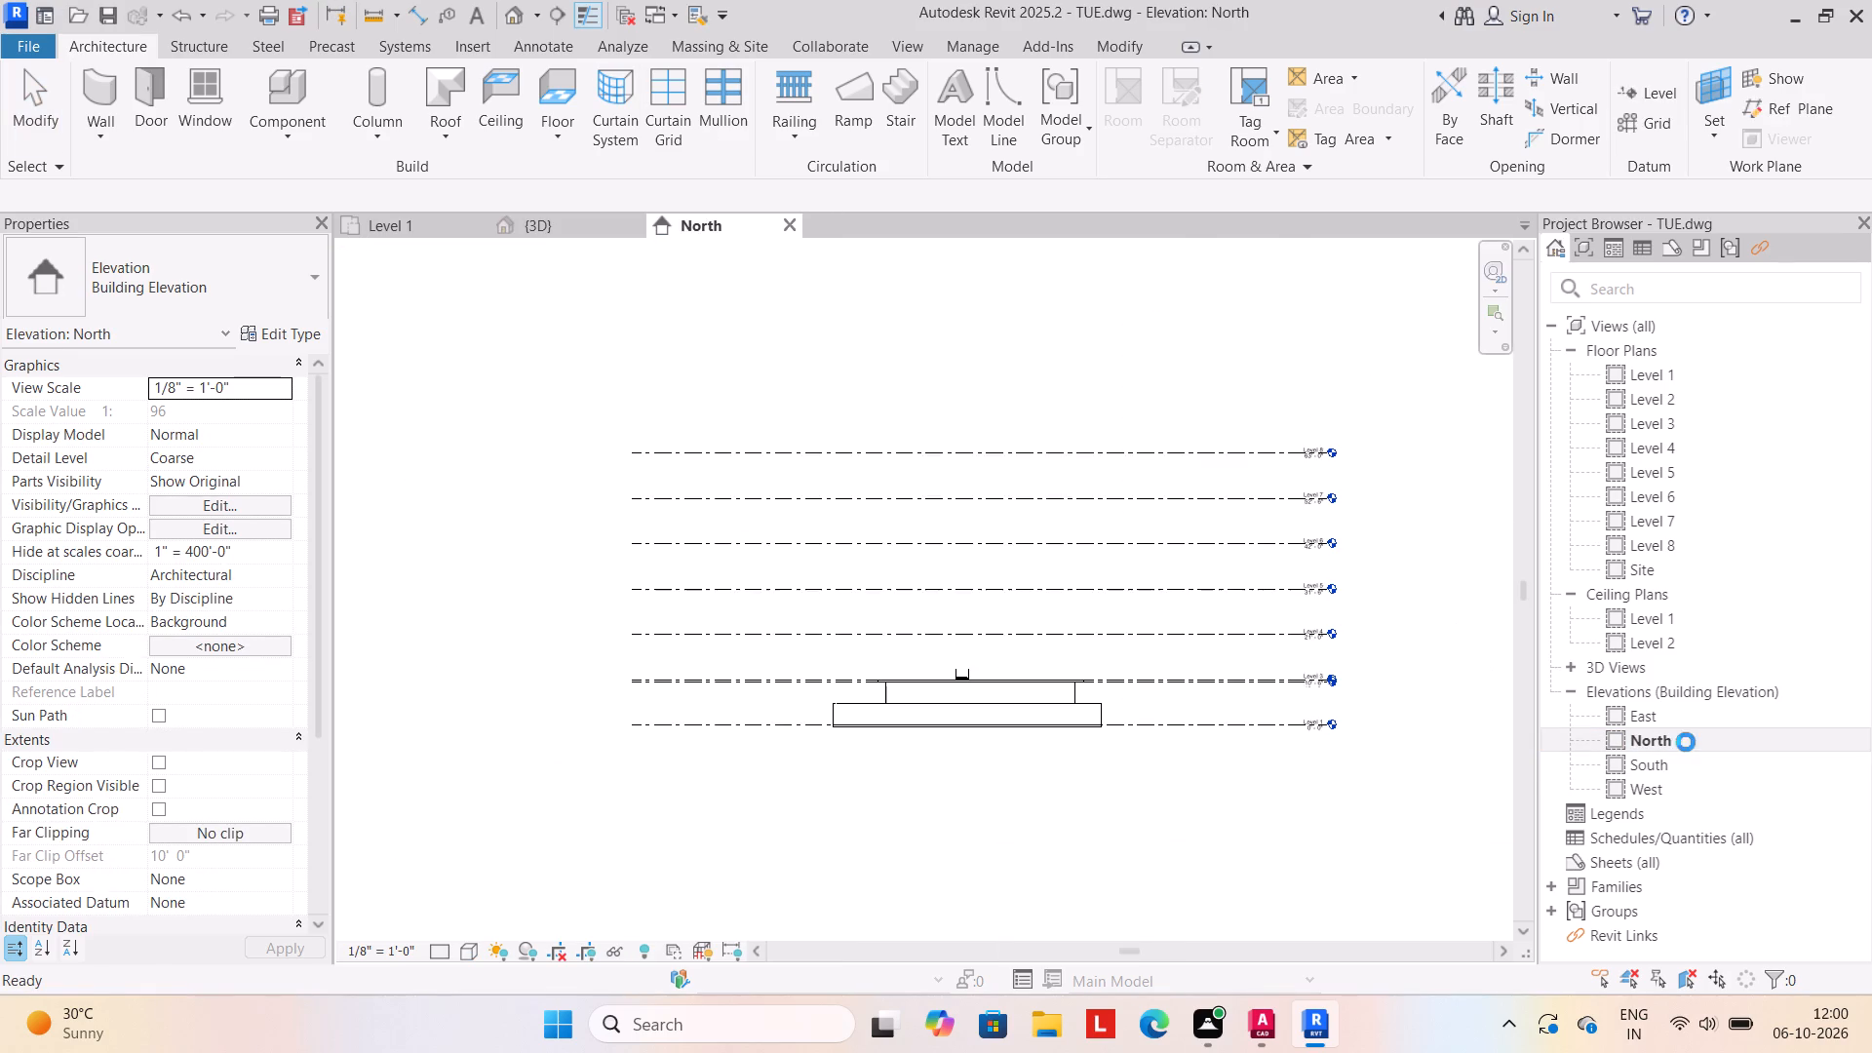
left_click(1126, 300)
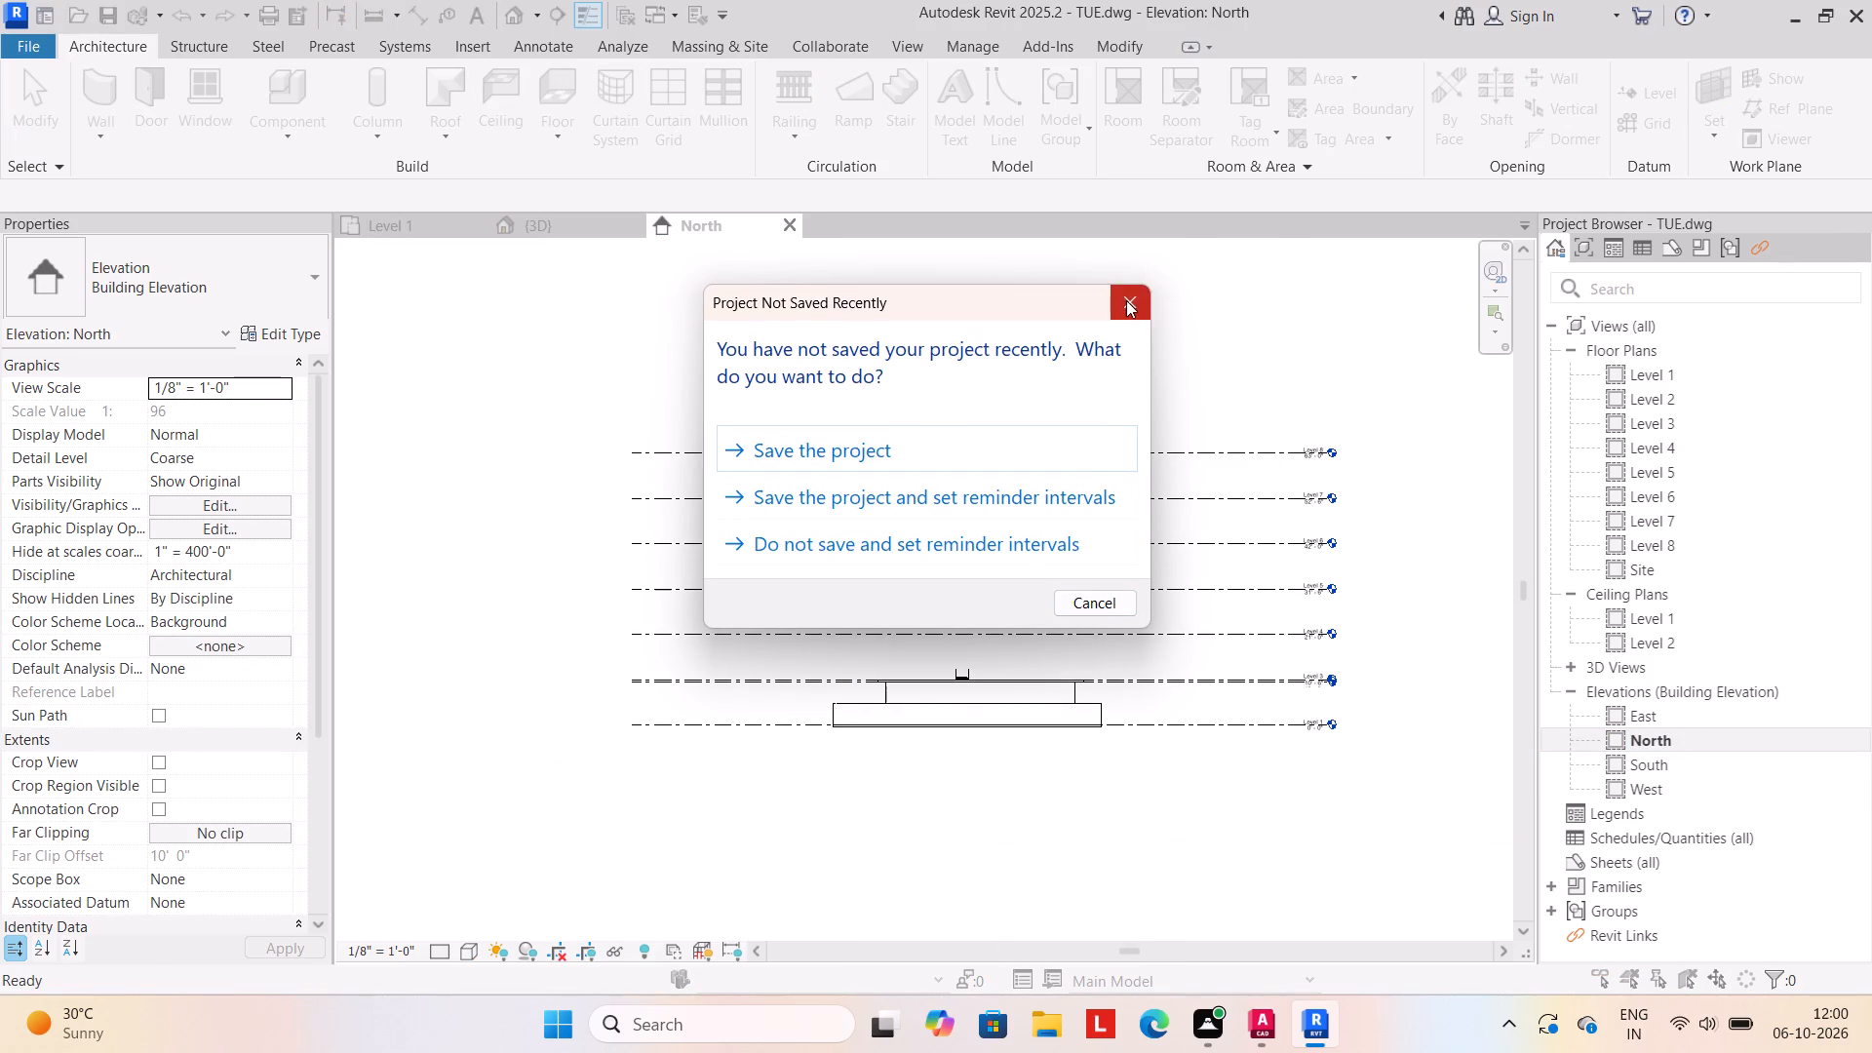
left_click(955, 701)
type("HH")
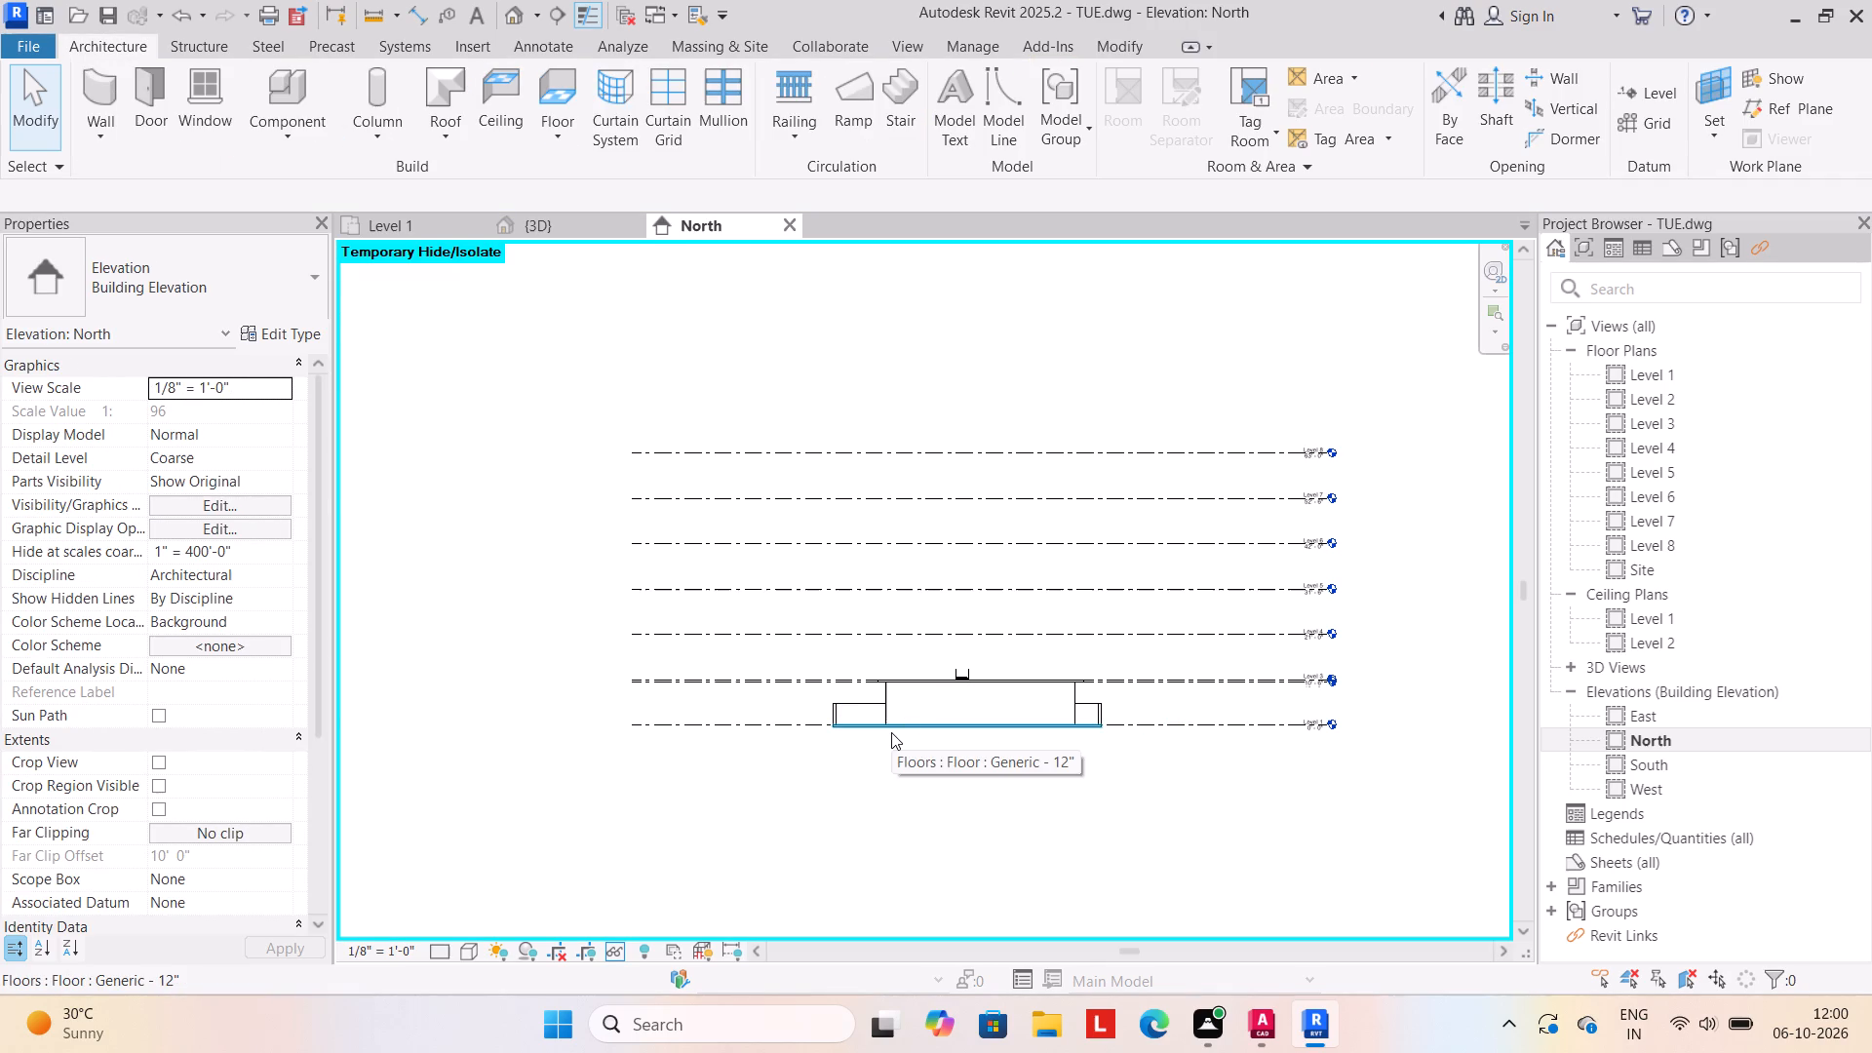
left_click(862, 704)
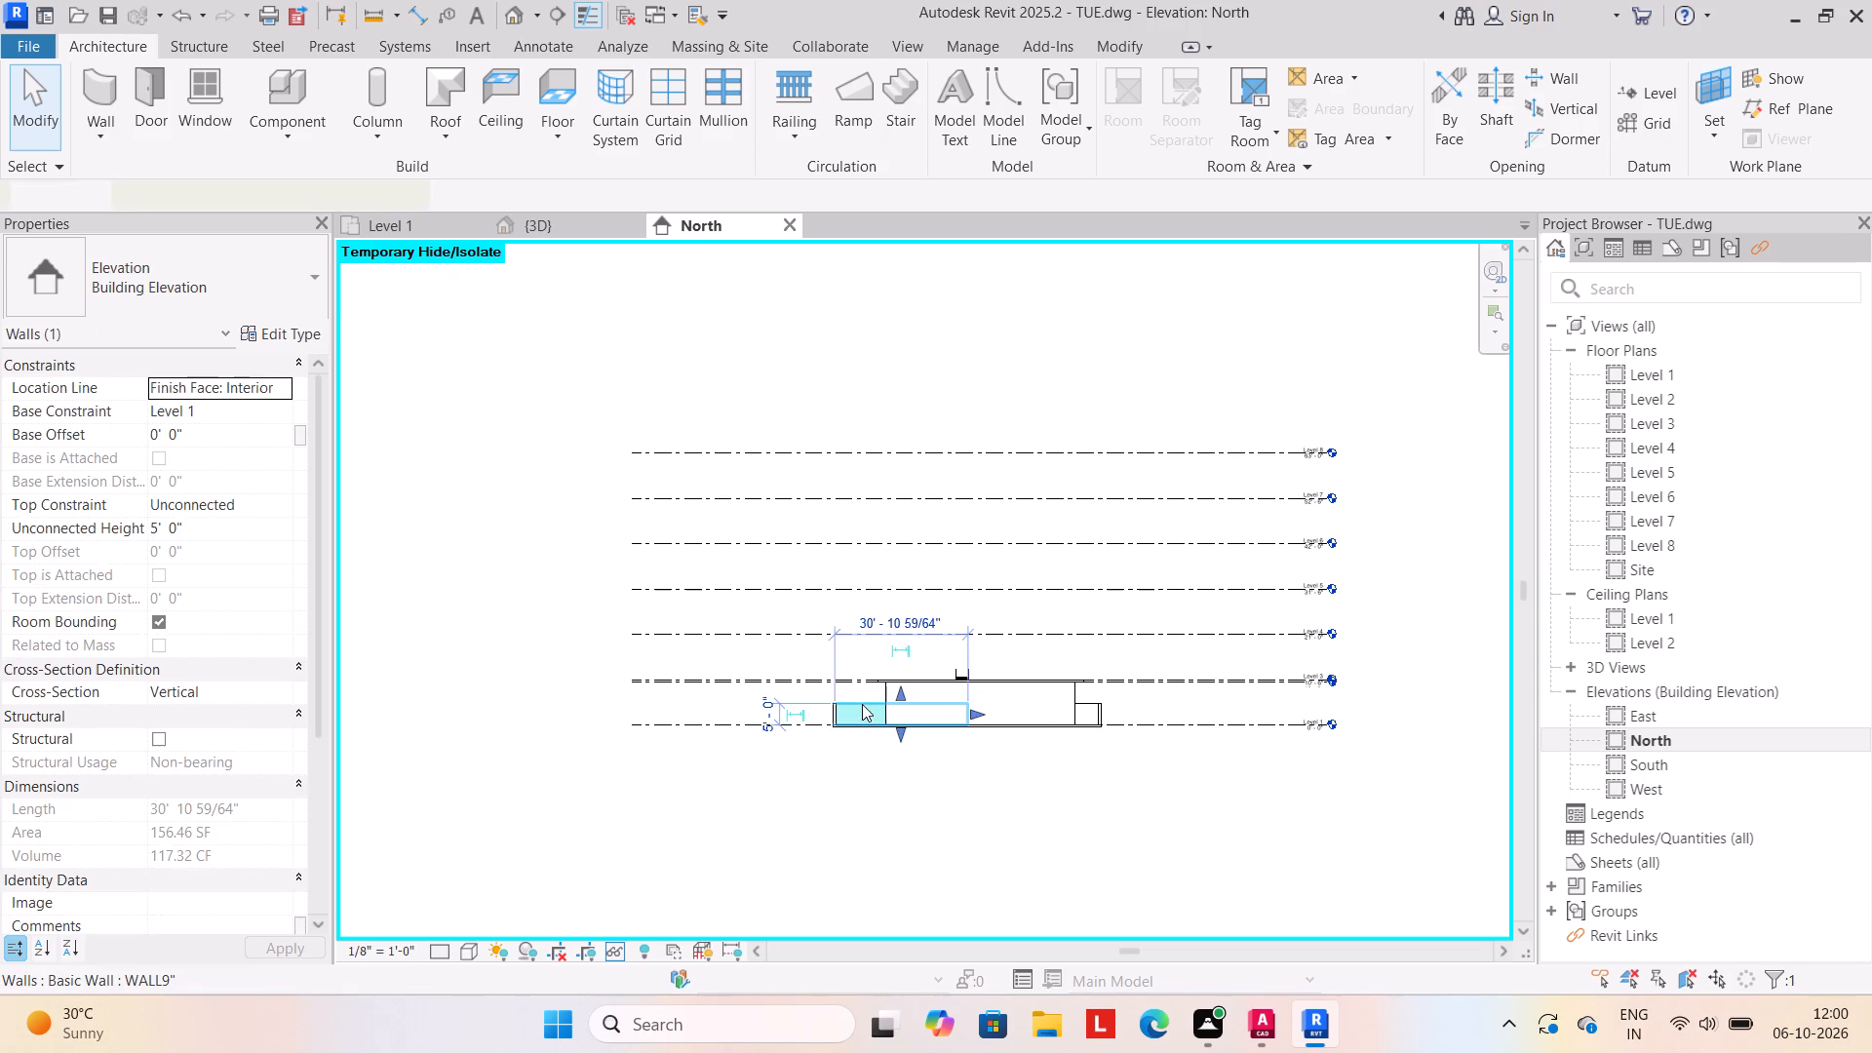
type("HH")
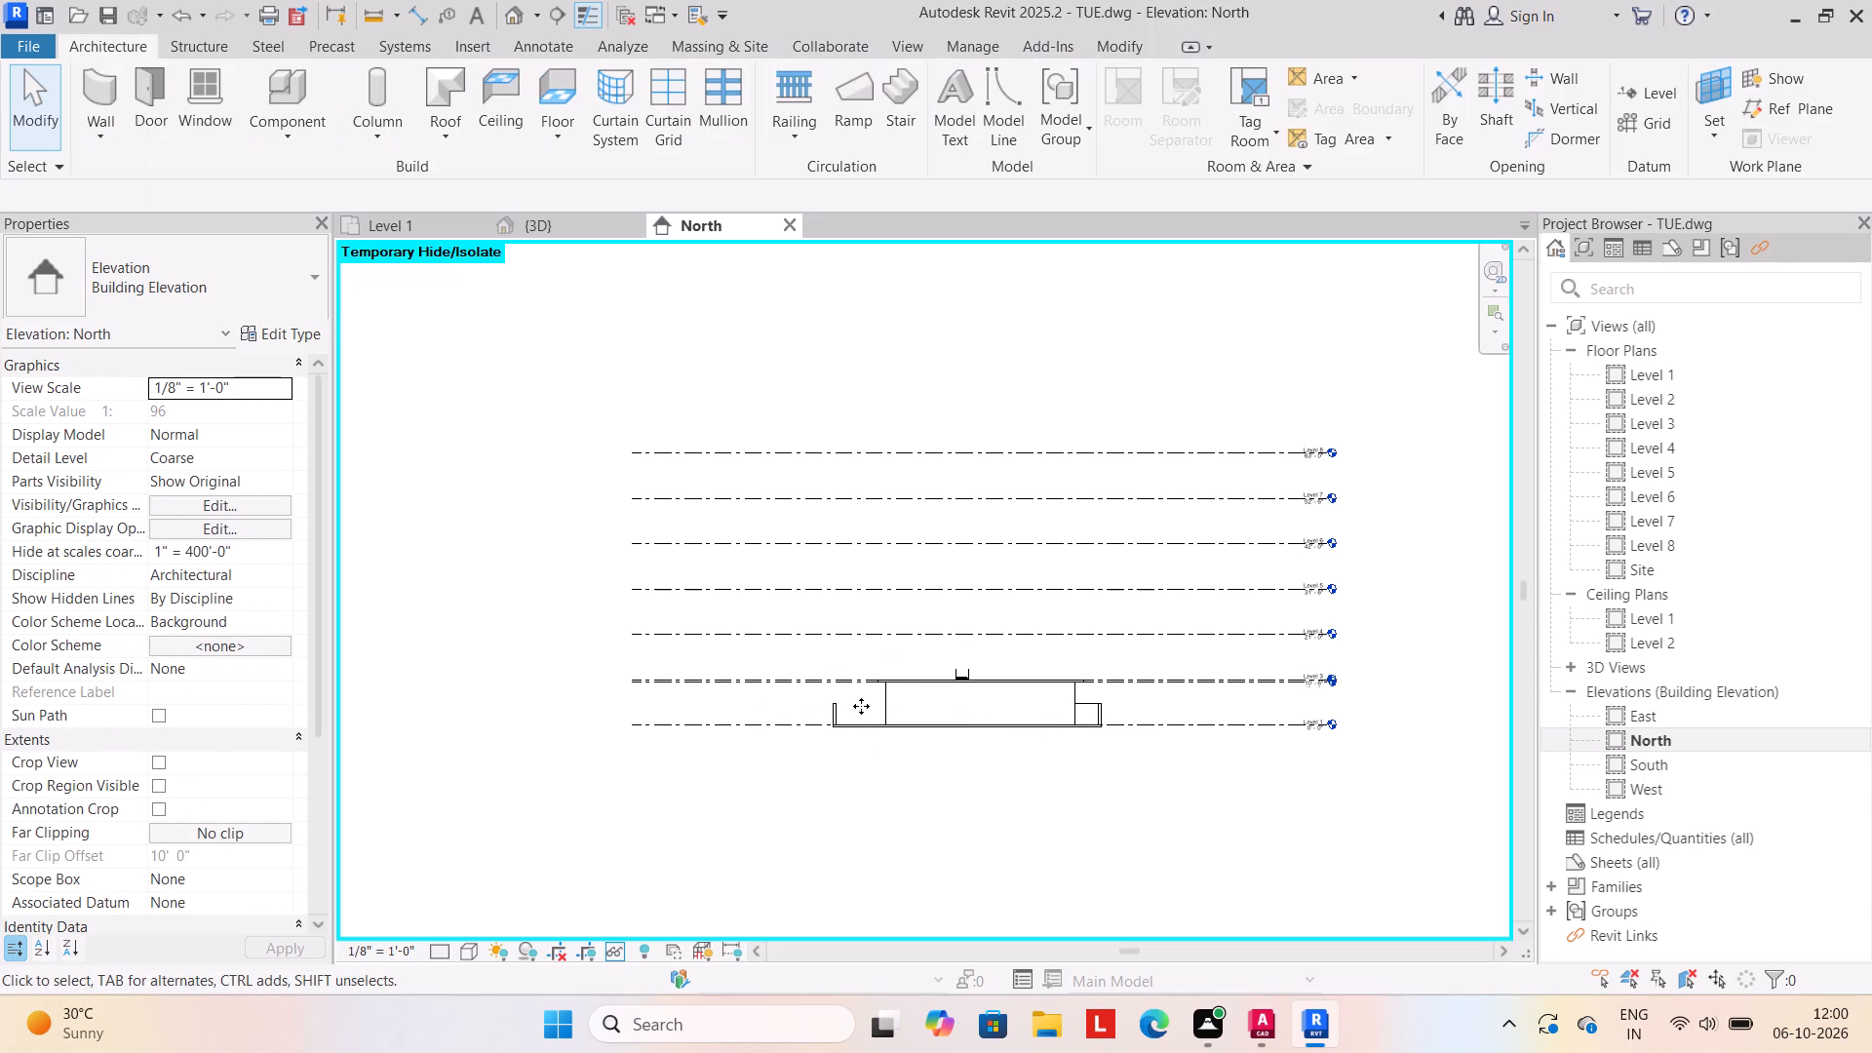
left_click(1086, 705)
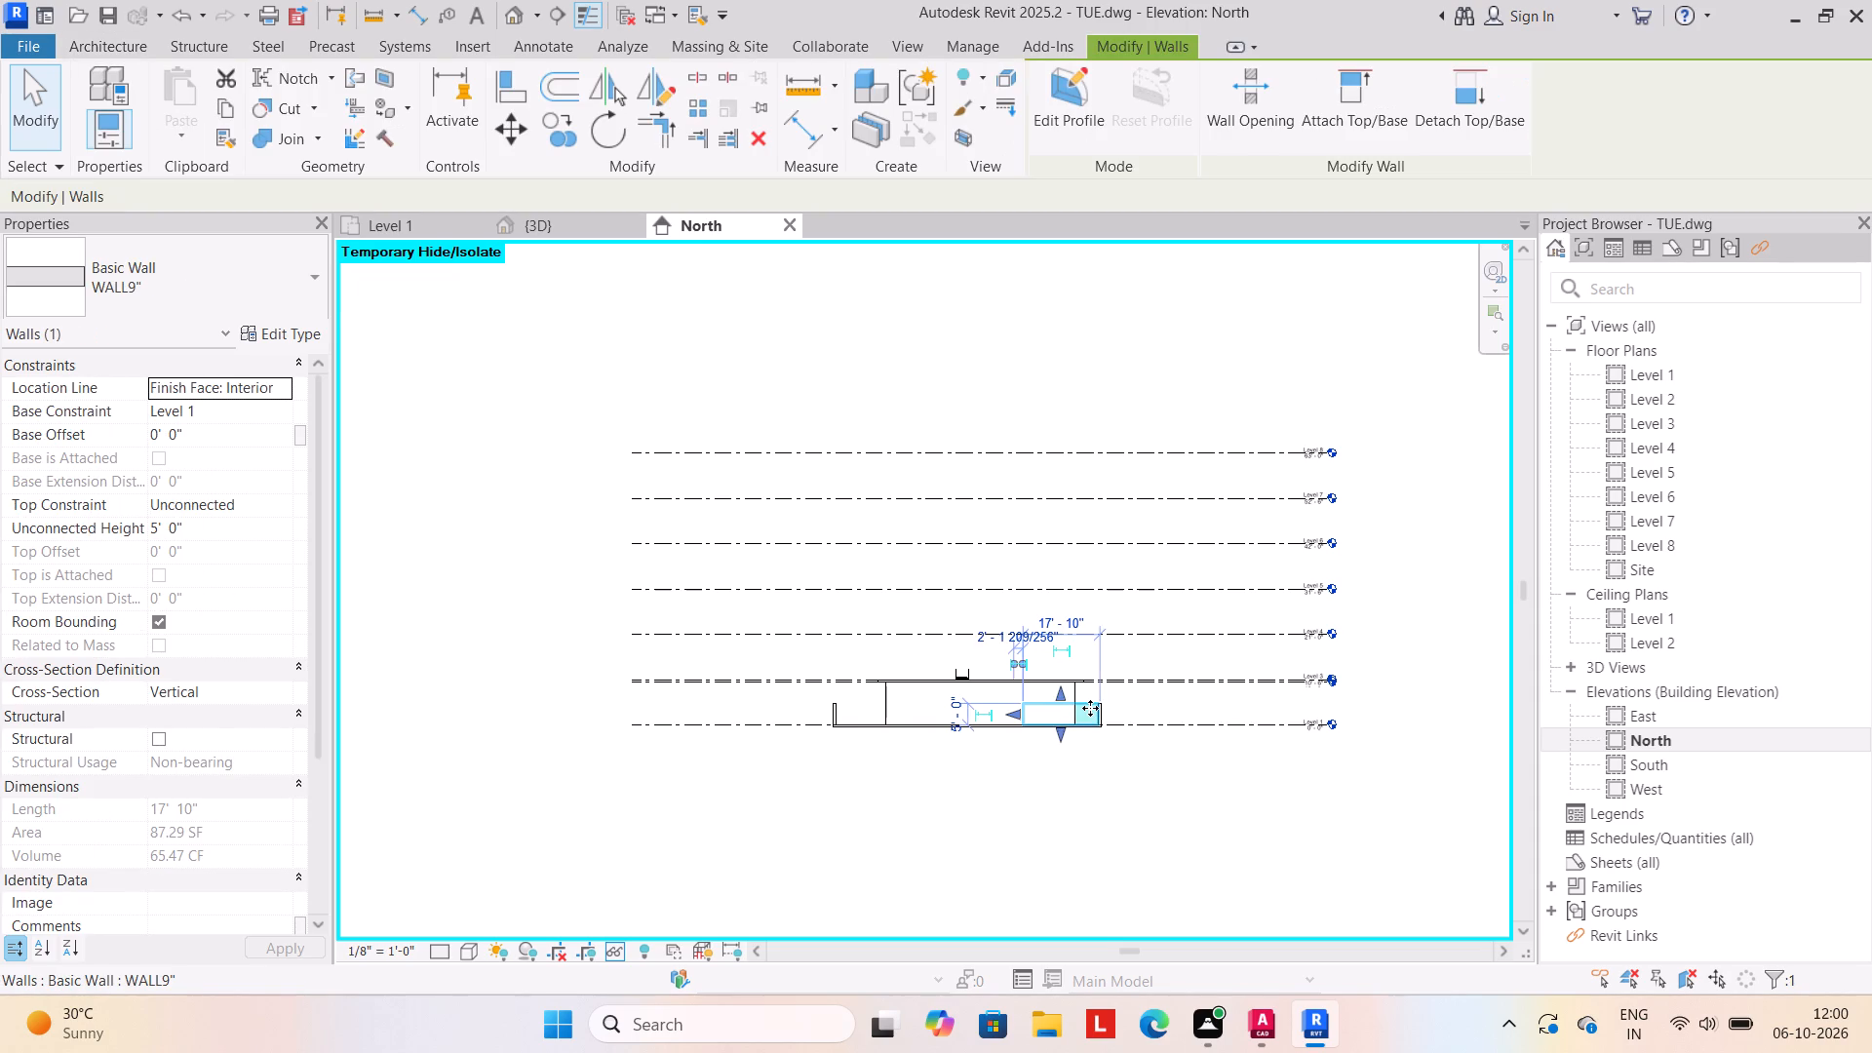
type("HH")
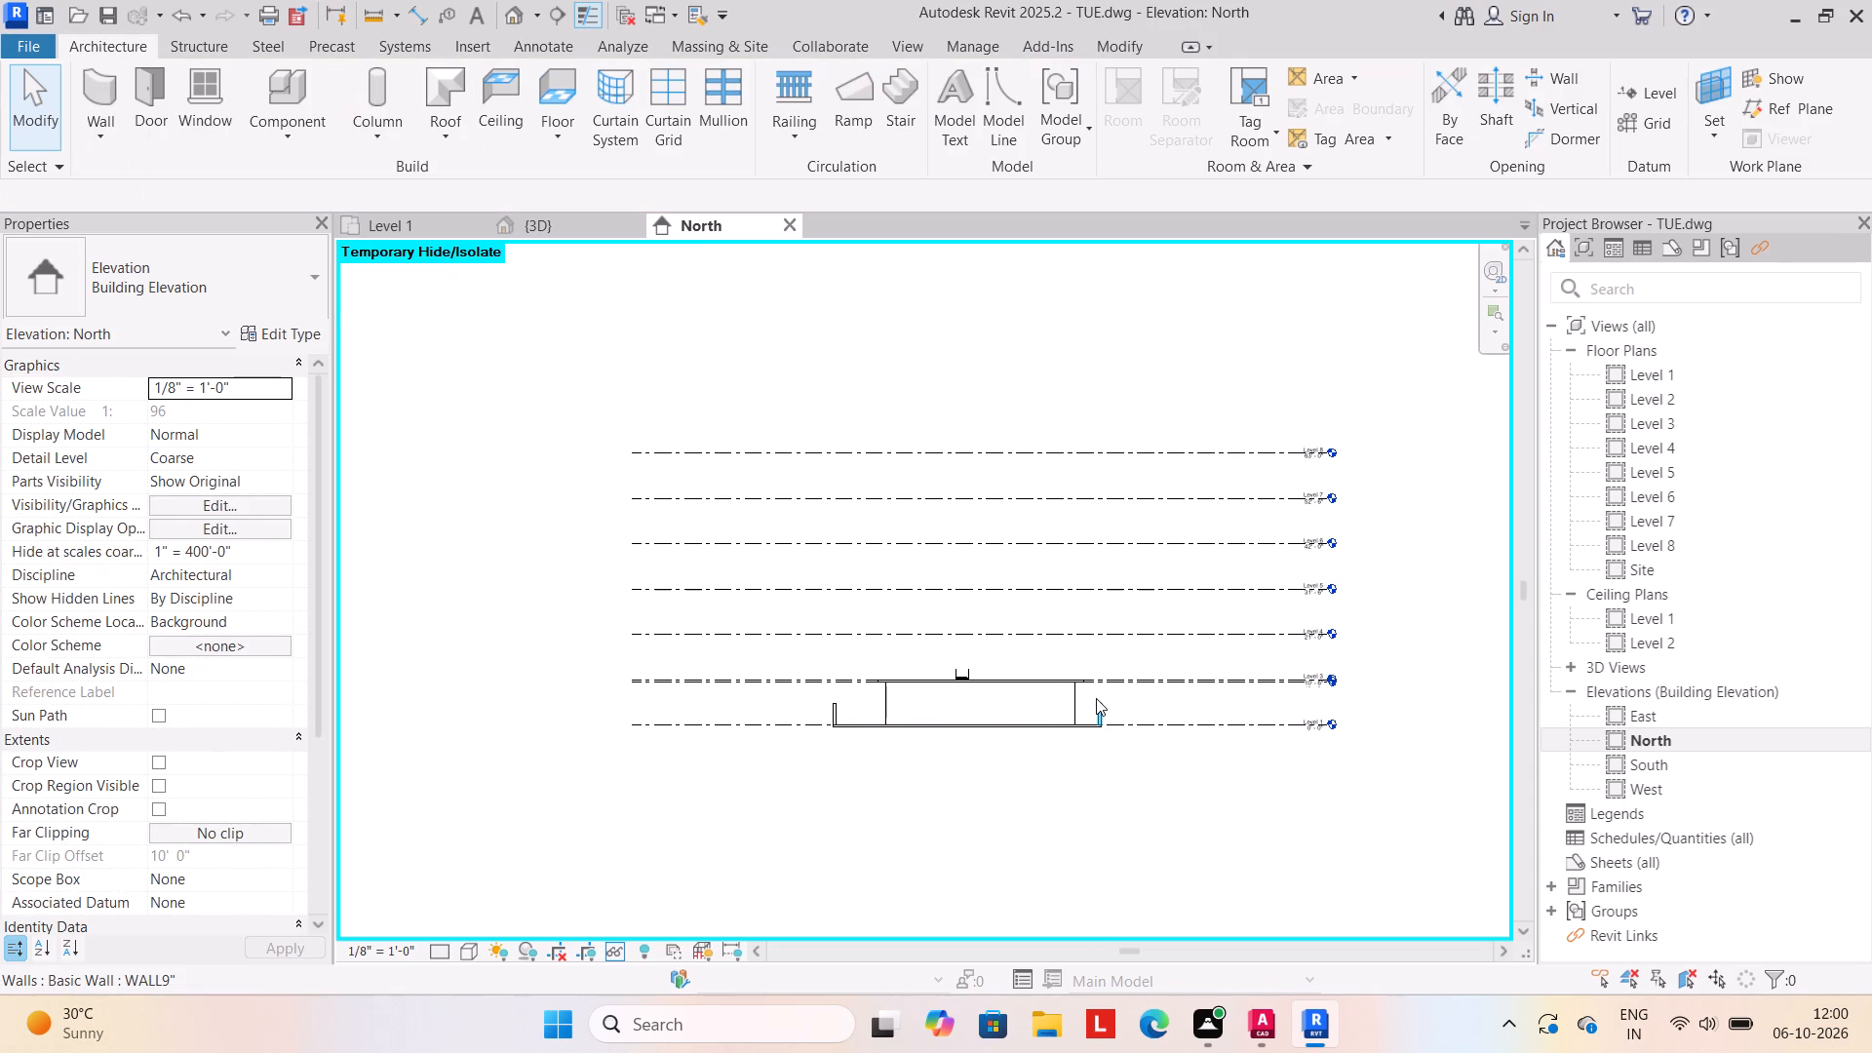
left_click(1097, 700)
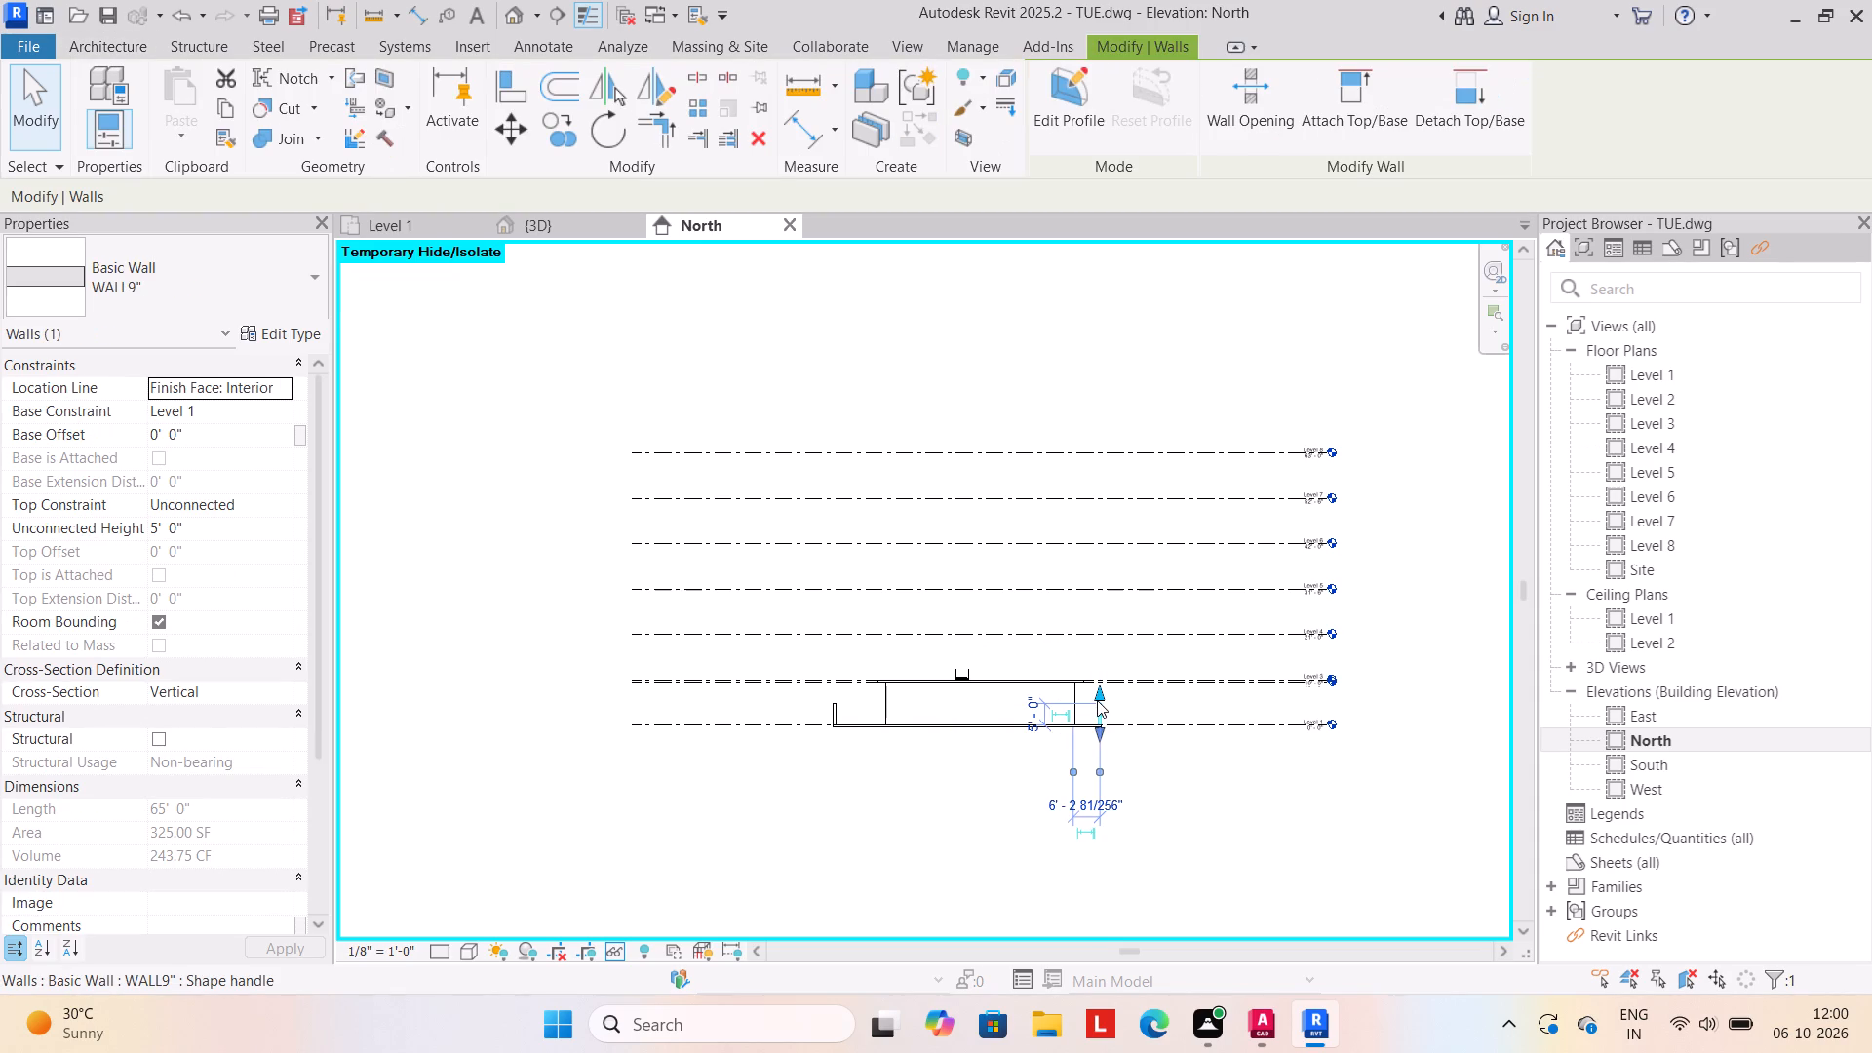
type("HH")
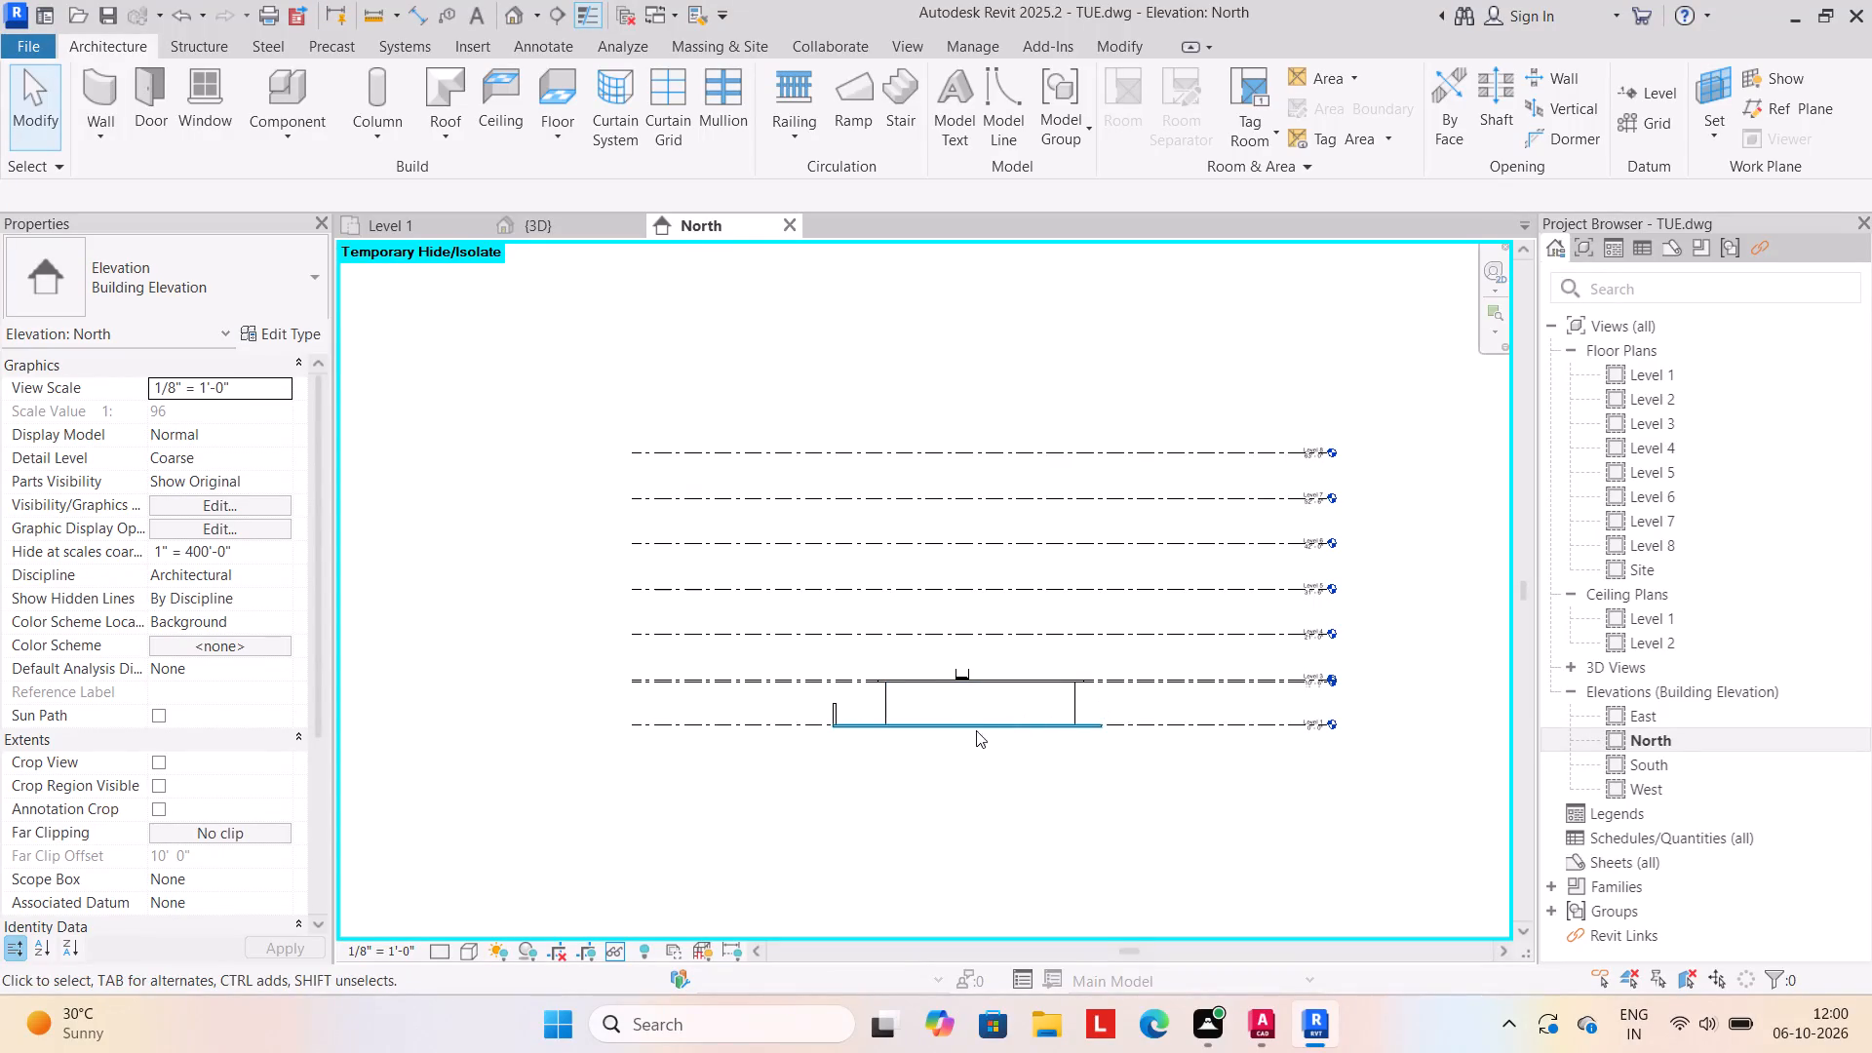
left_click(829, 708)
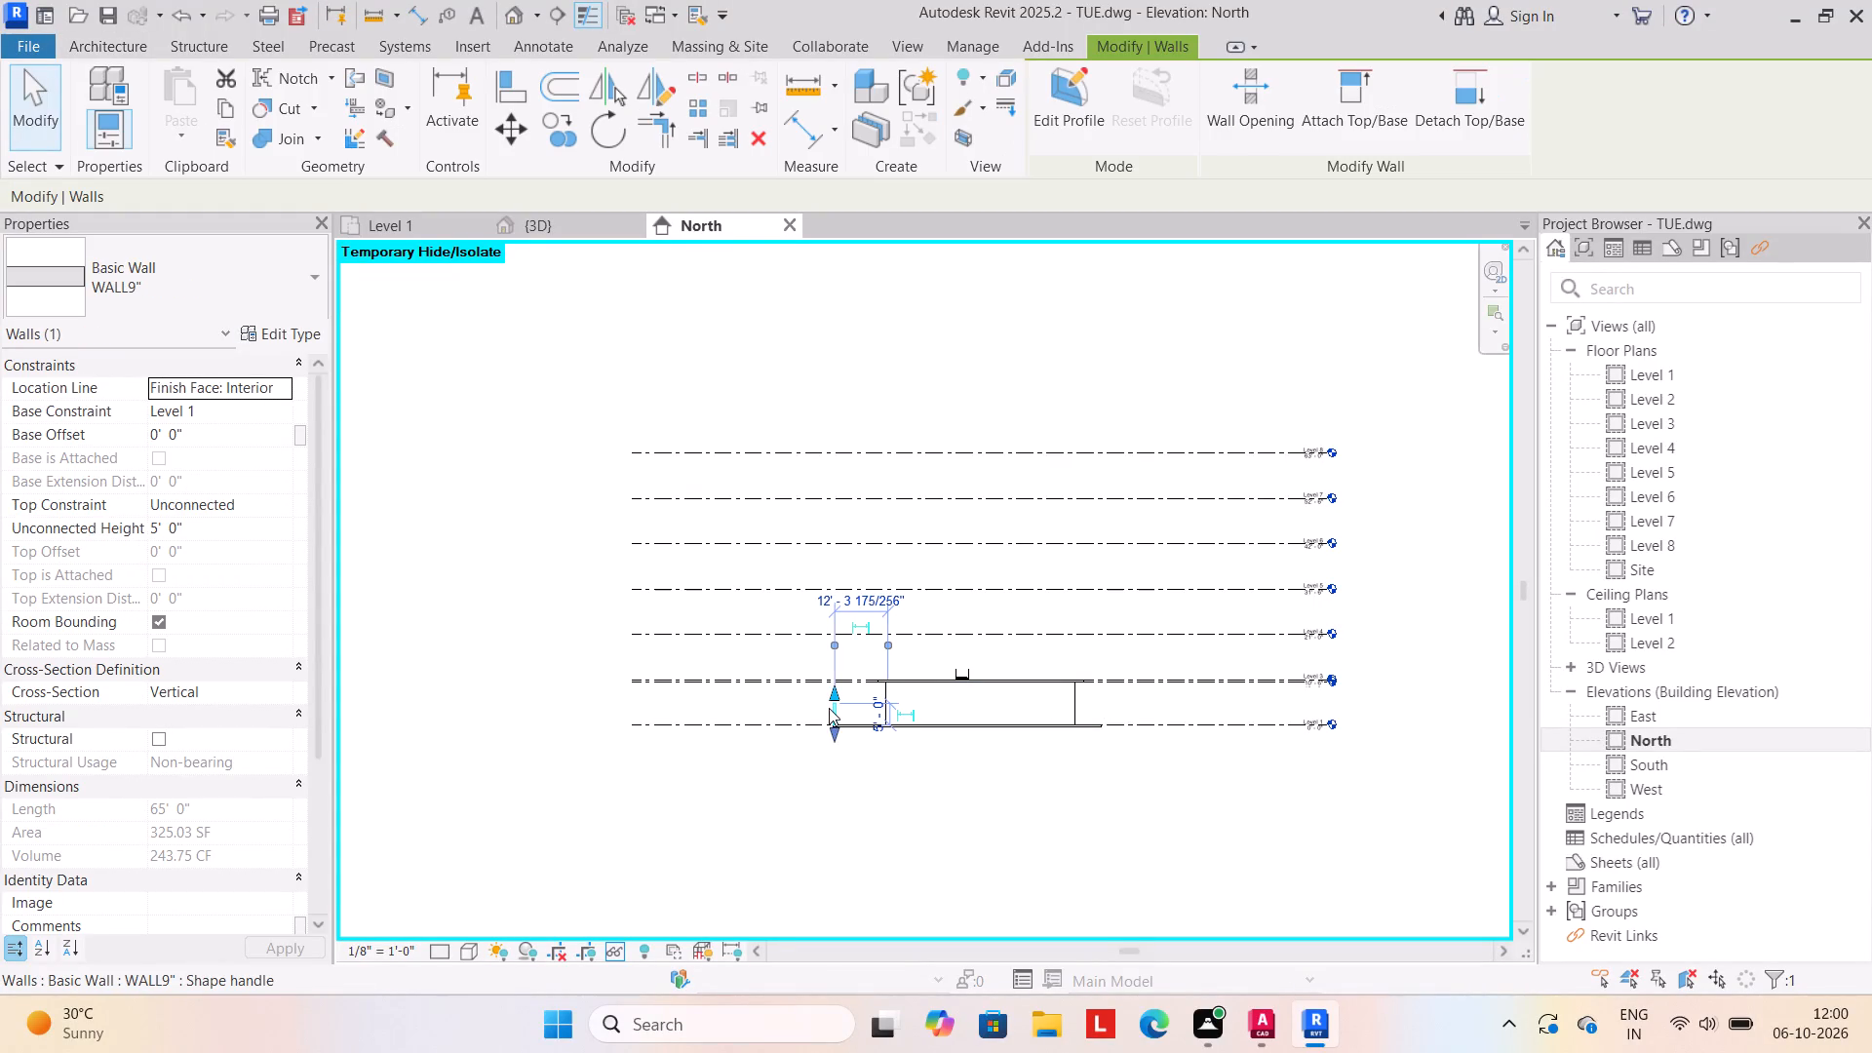
type("HH")
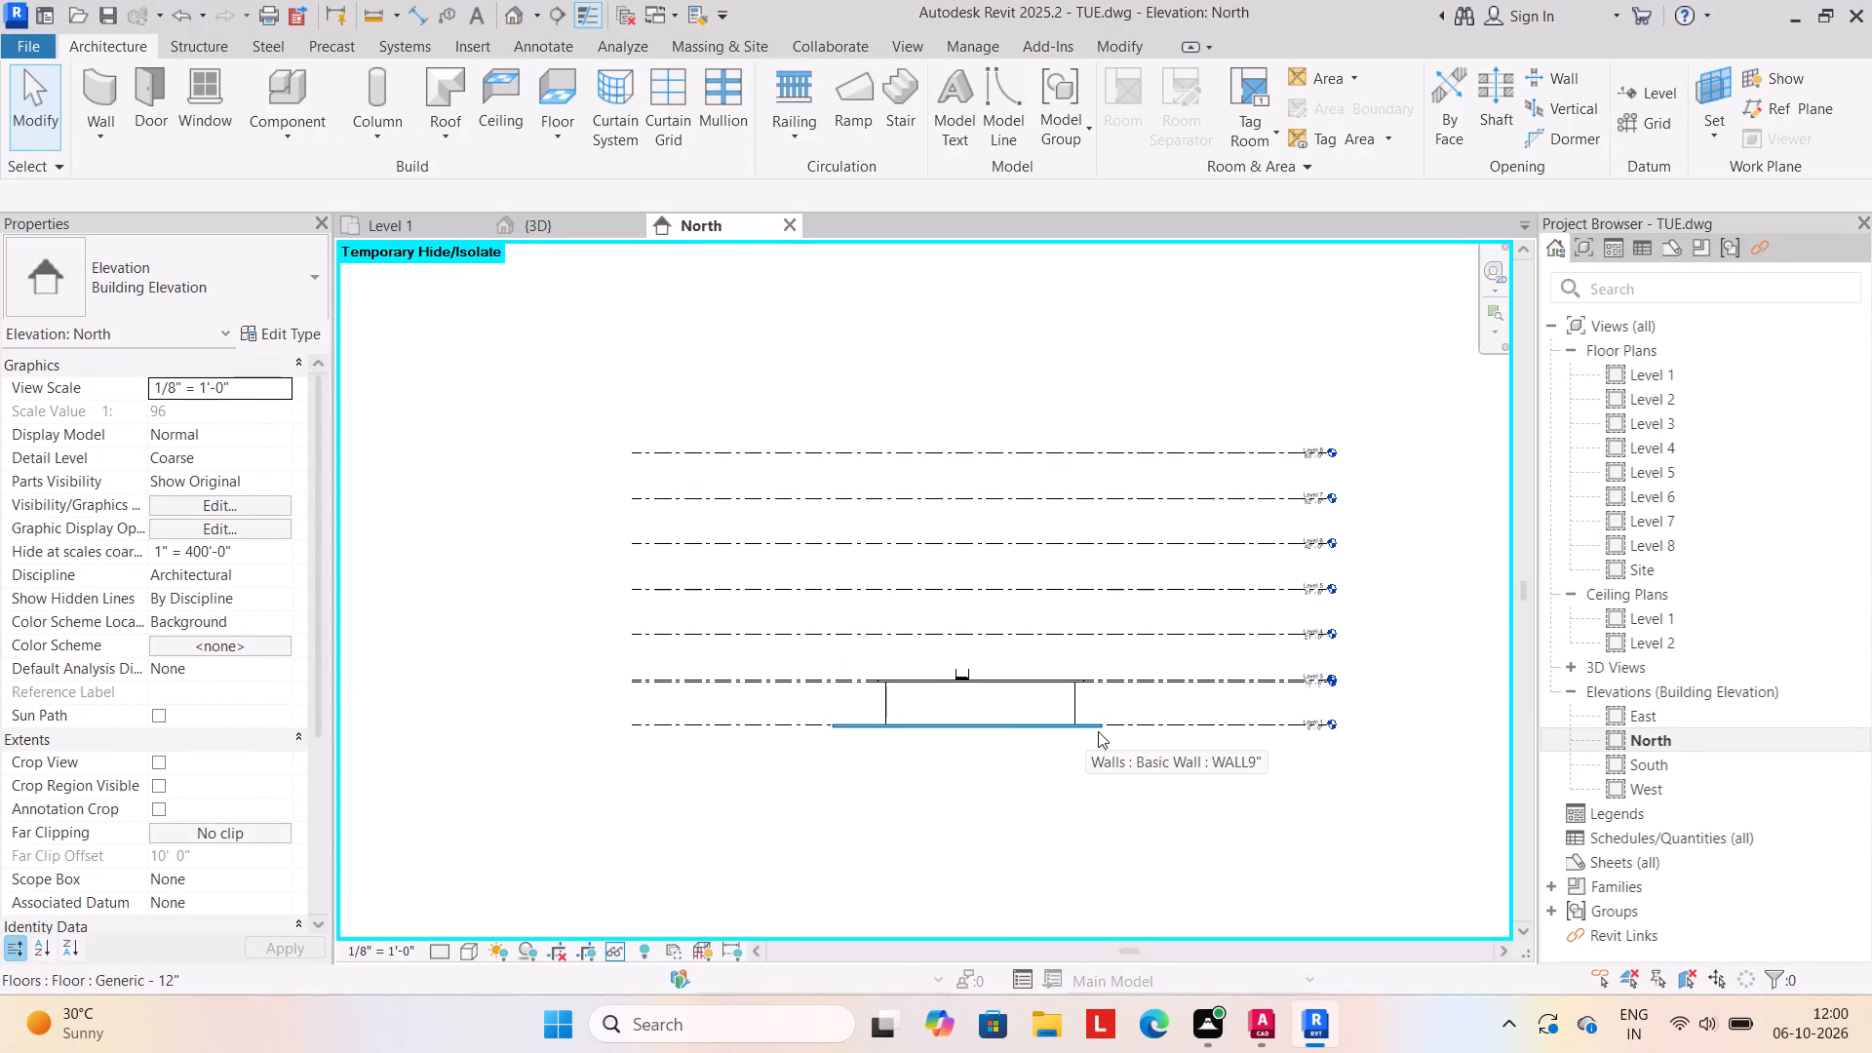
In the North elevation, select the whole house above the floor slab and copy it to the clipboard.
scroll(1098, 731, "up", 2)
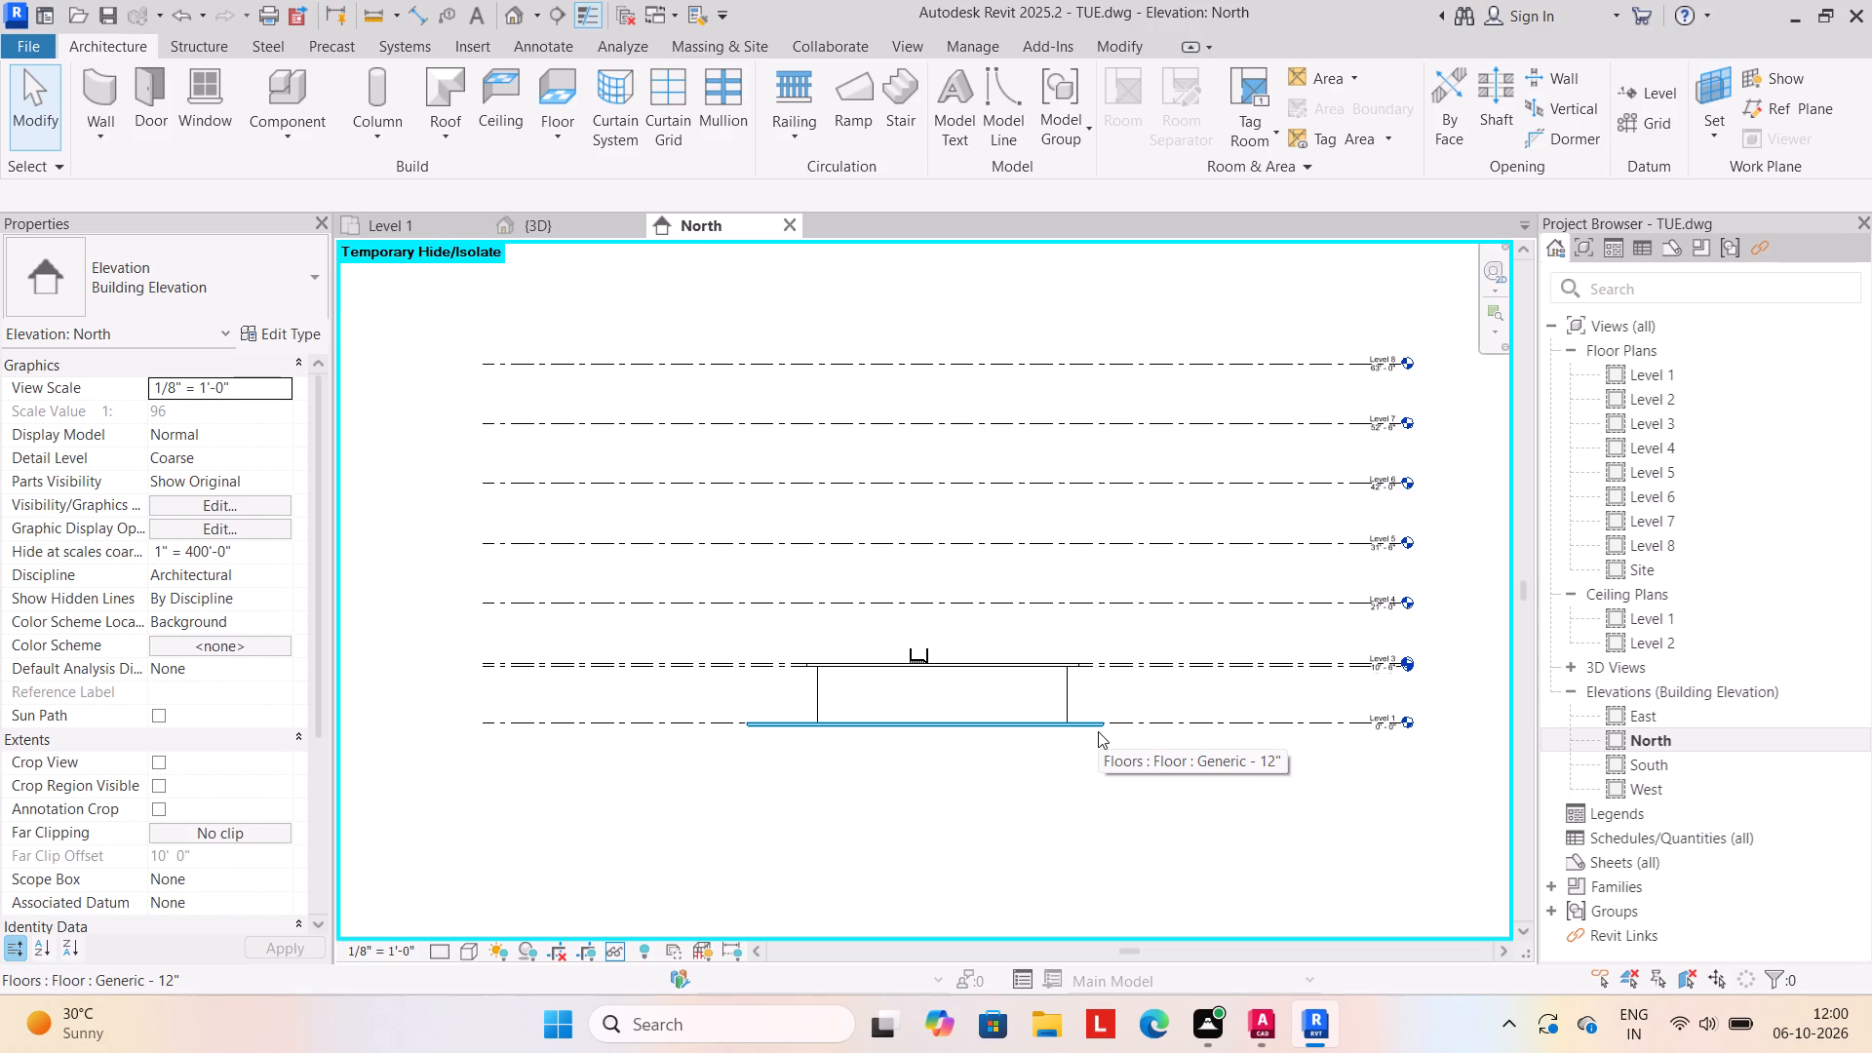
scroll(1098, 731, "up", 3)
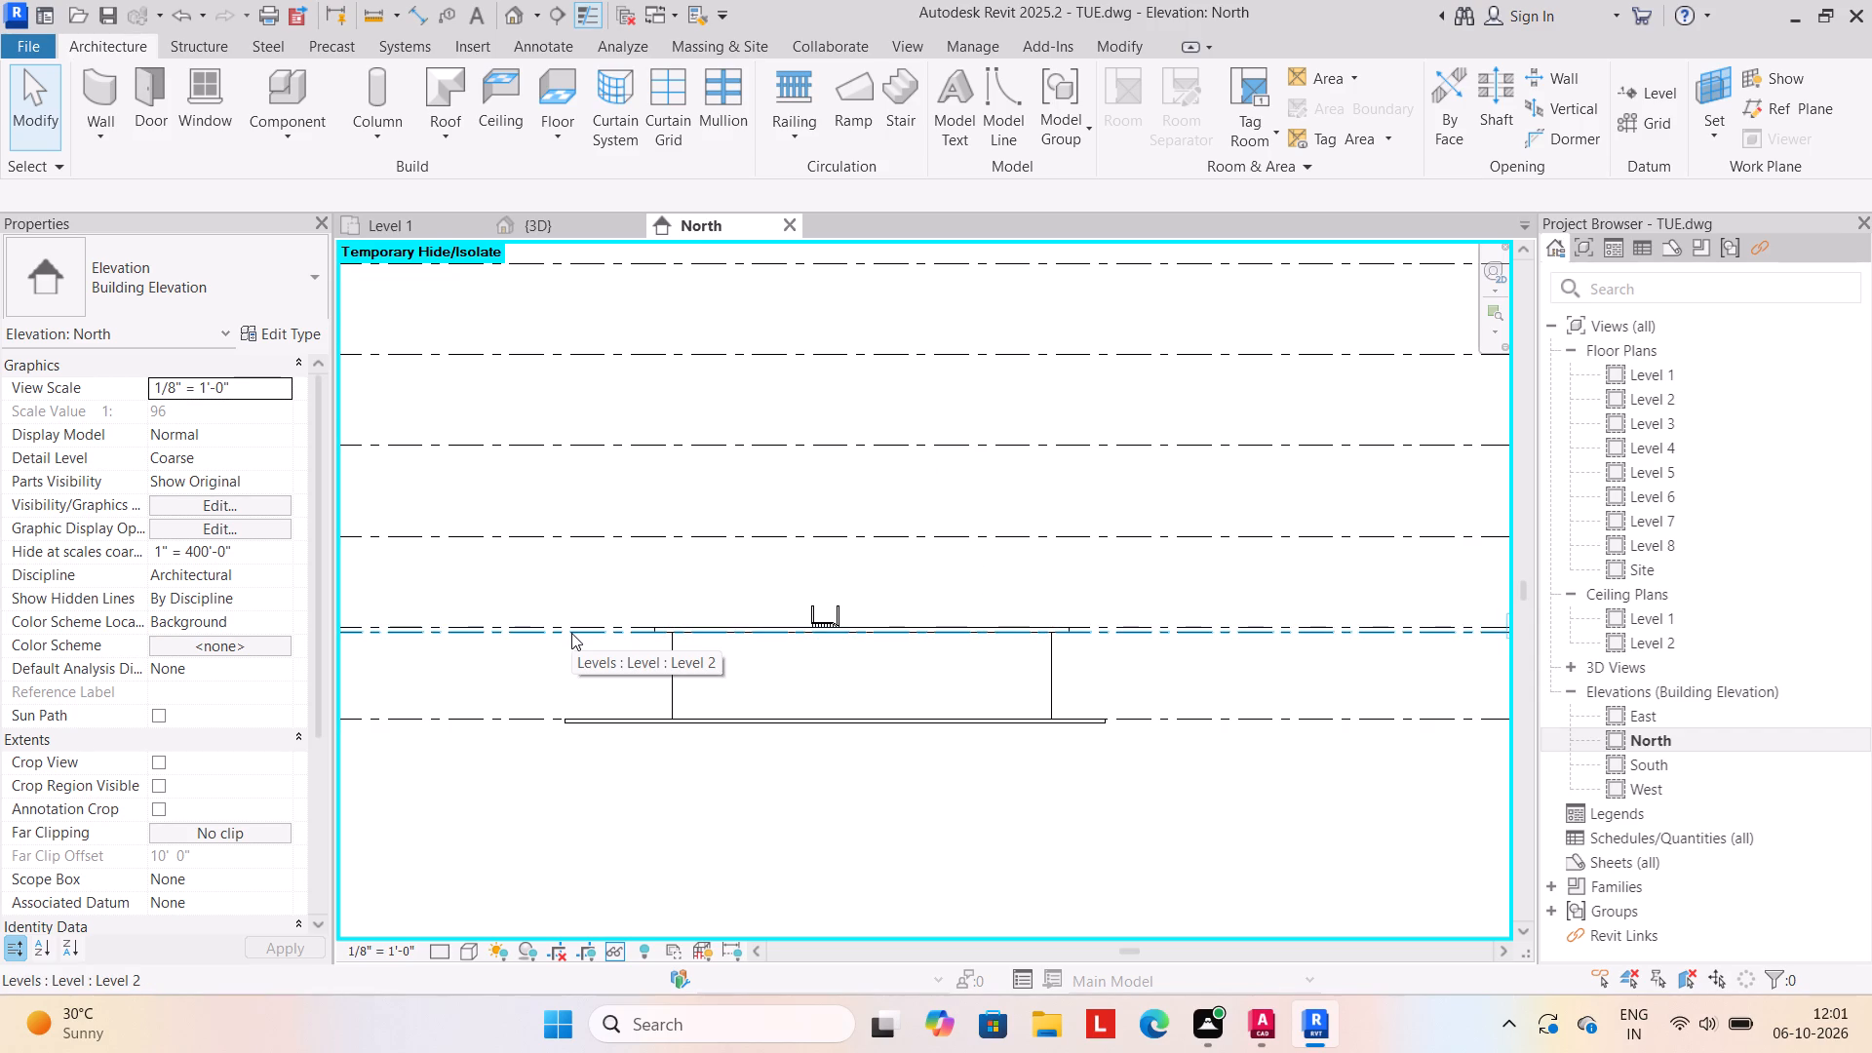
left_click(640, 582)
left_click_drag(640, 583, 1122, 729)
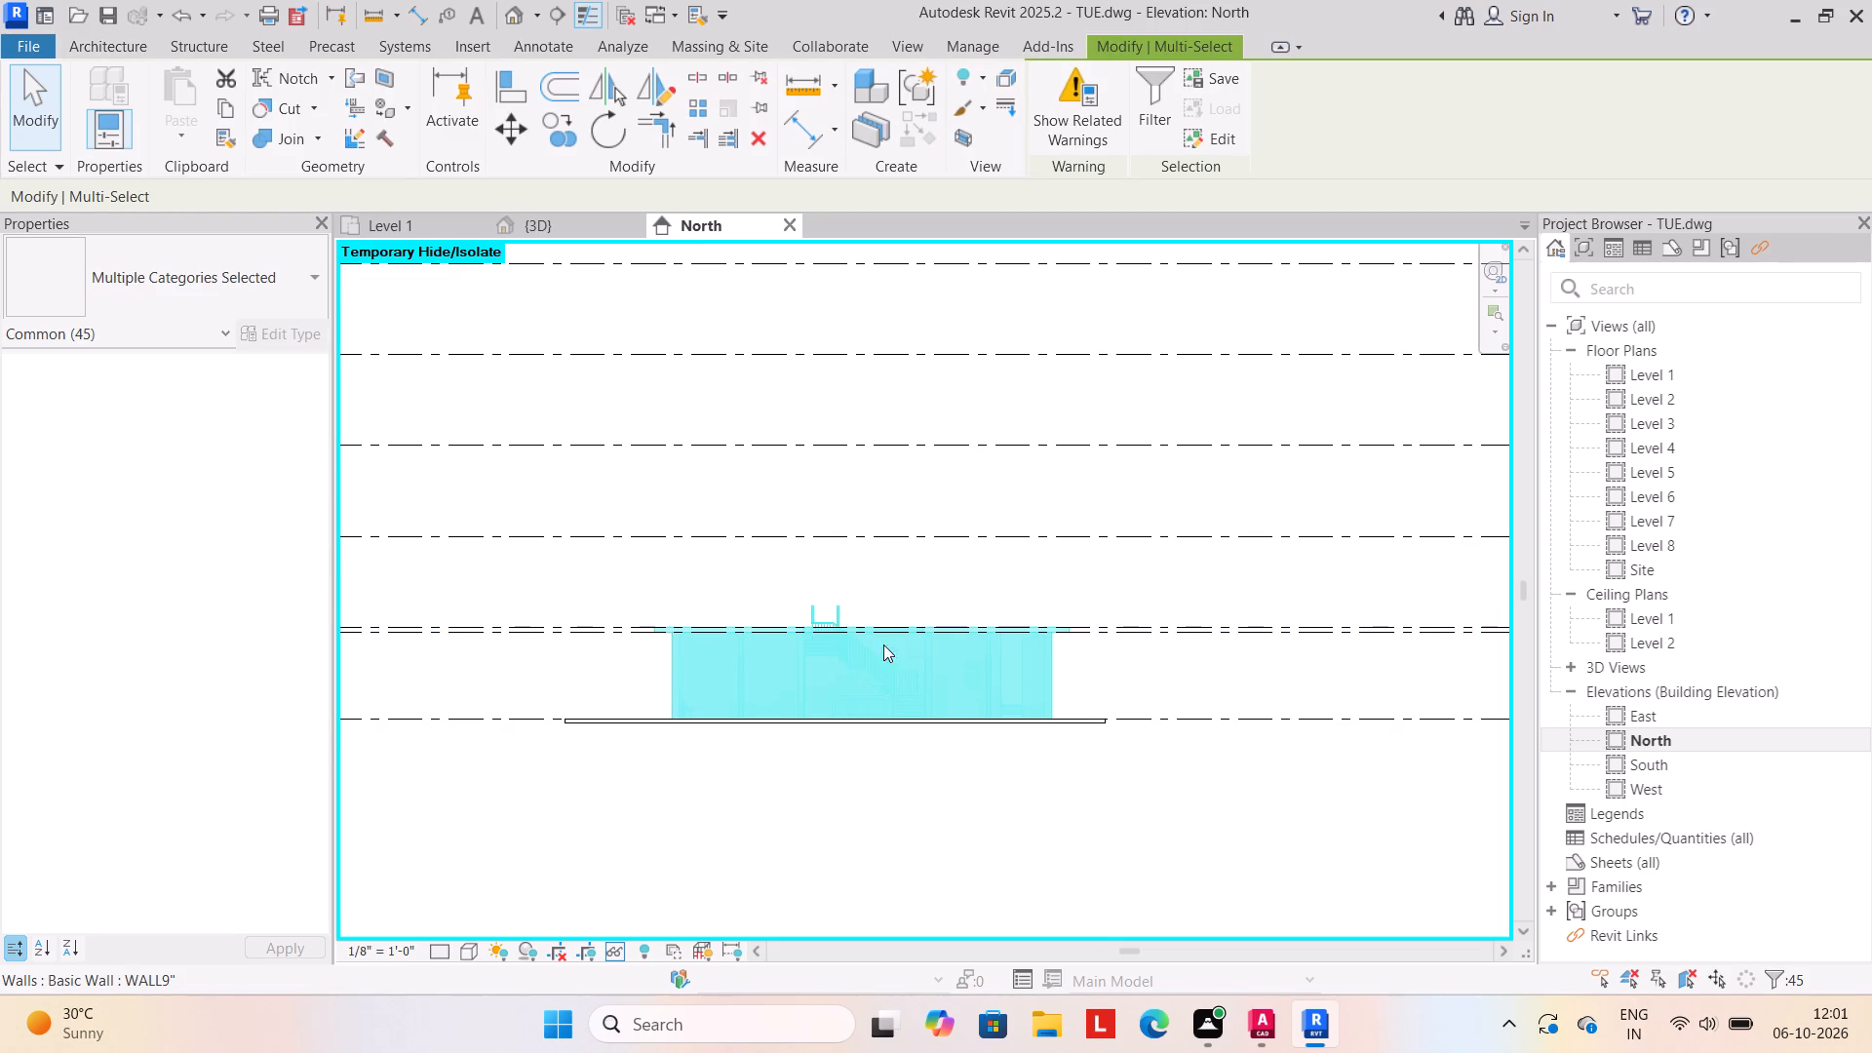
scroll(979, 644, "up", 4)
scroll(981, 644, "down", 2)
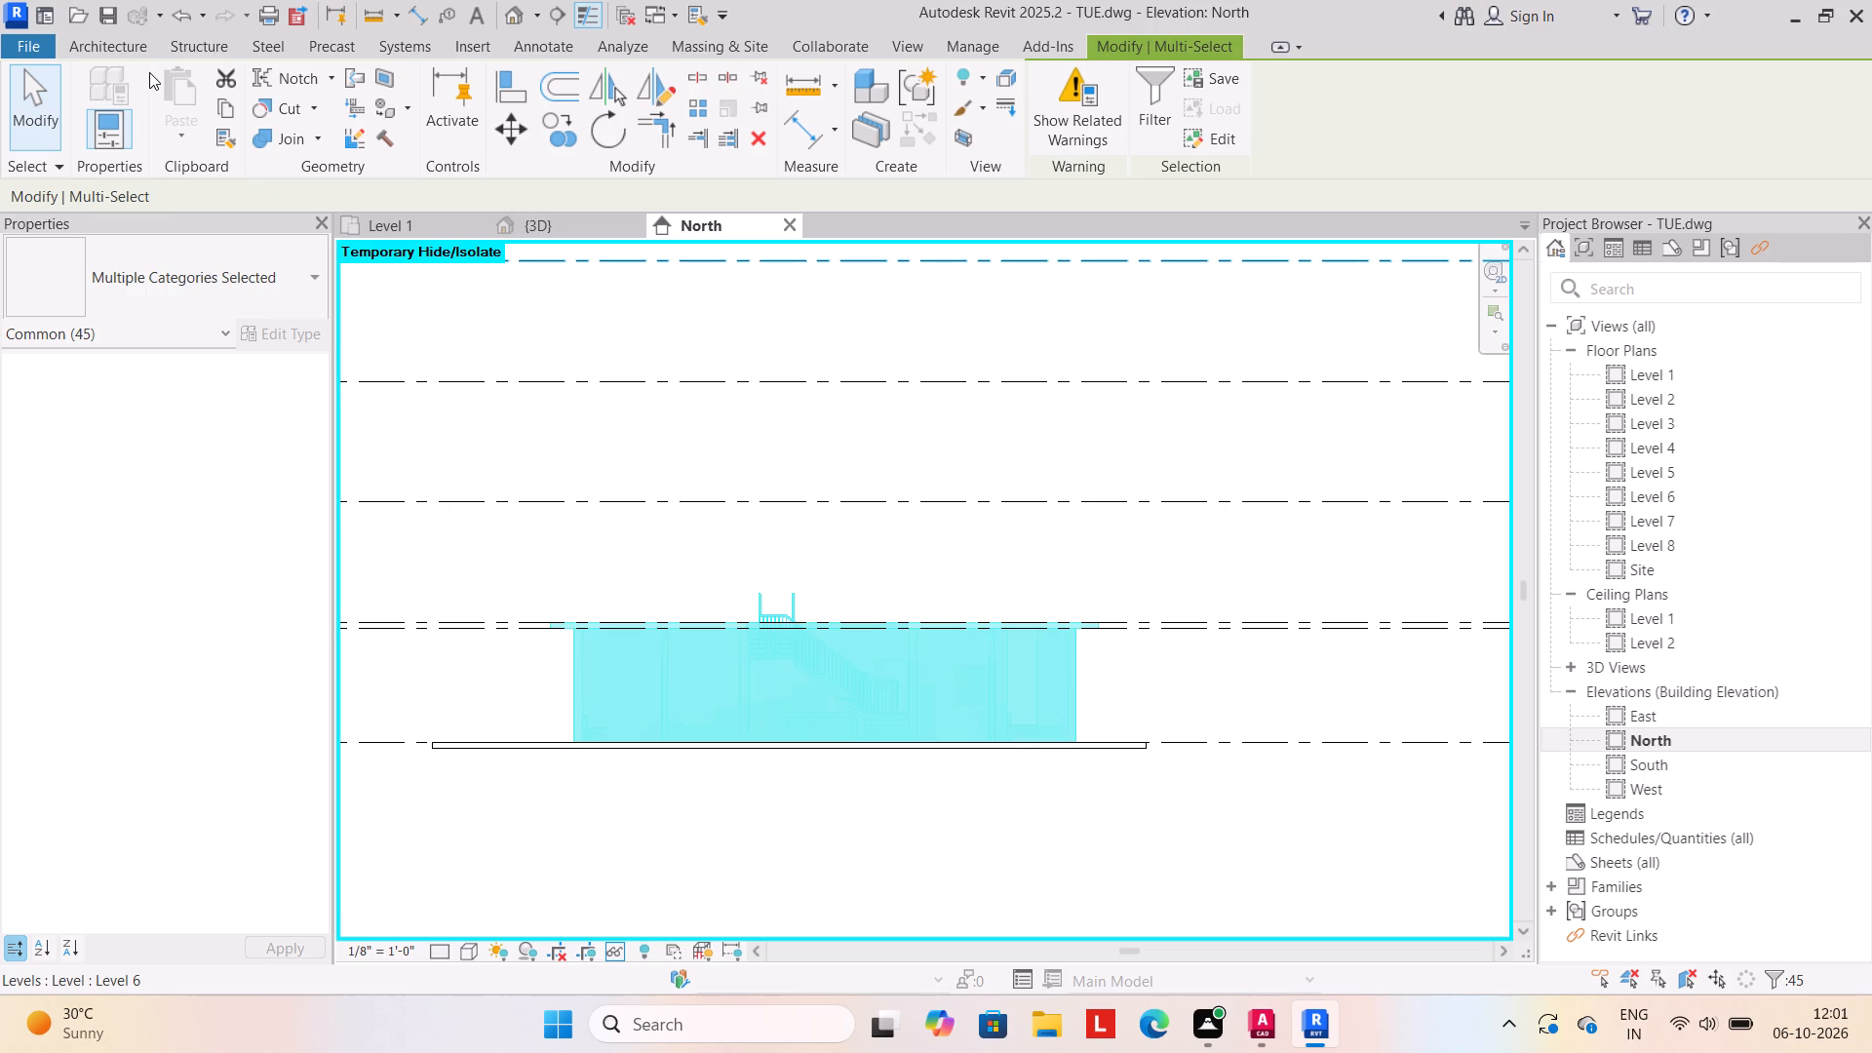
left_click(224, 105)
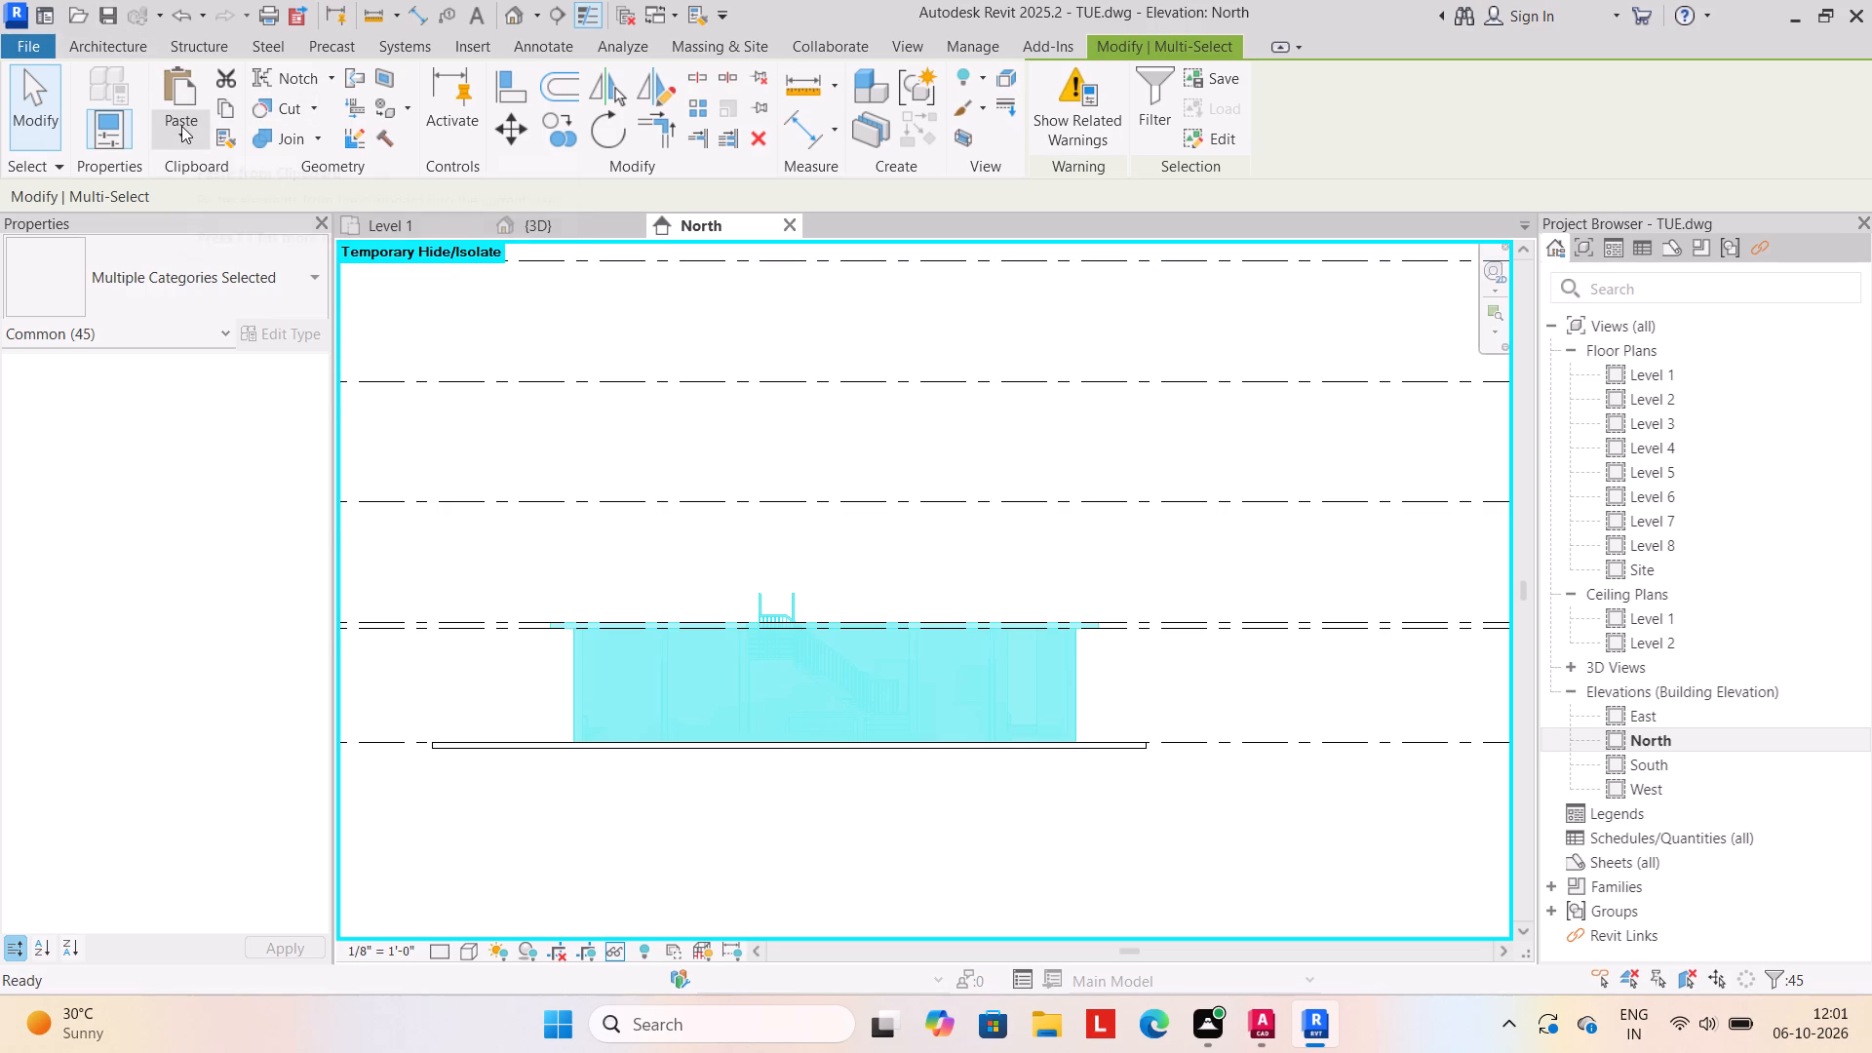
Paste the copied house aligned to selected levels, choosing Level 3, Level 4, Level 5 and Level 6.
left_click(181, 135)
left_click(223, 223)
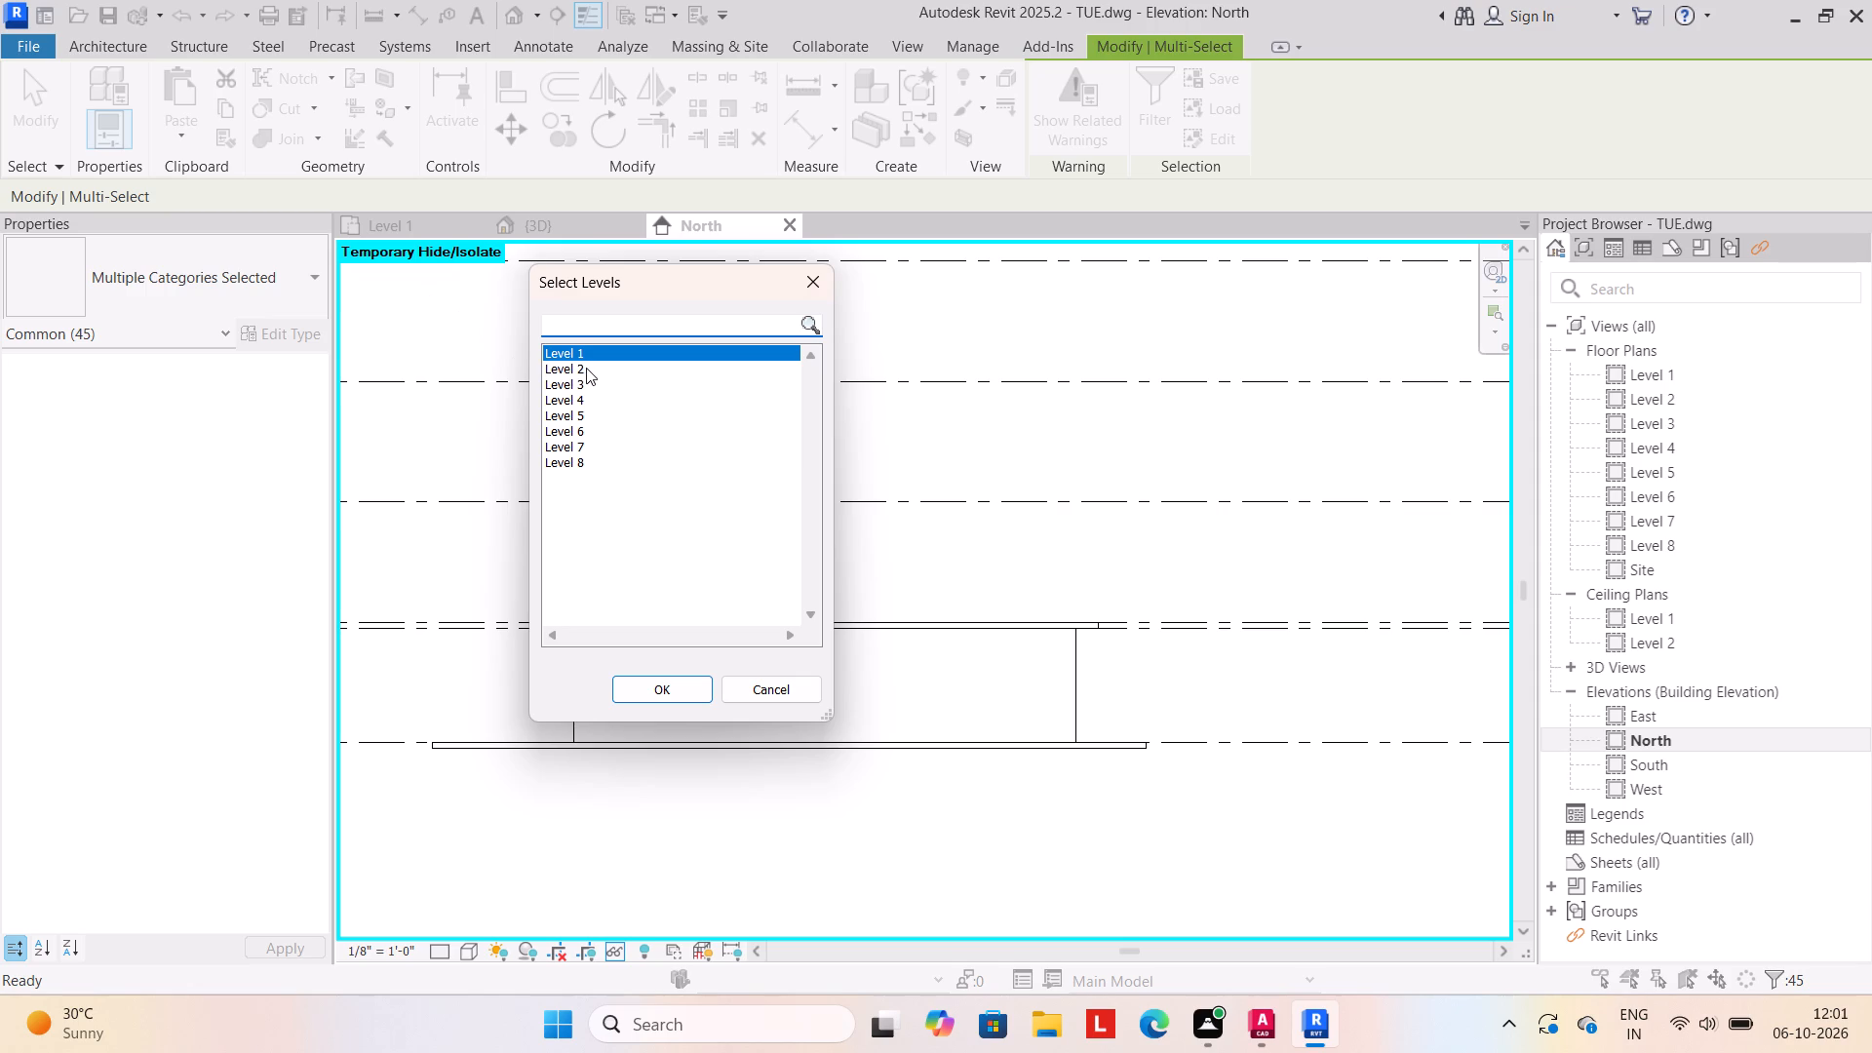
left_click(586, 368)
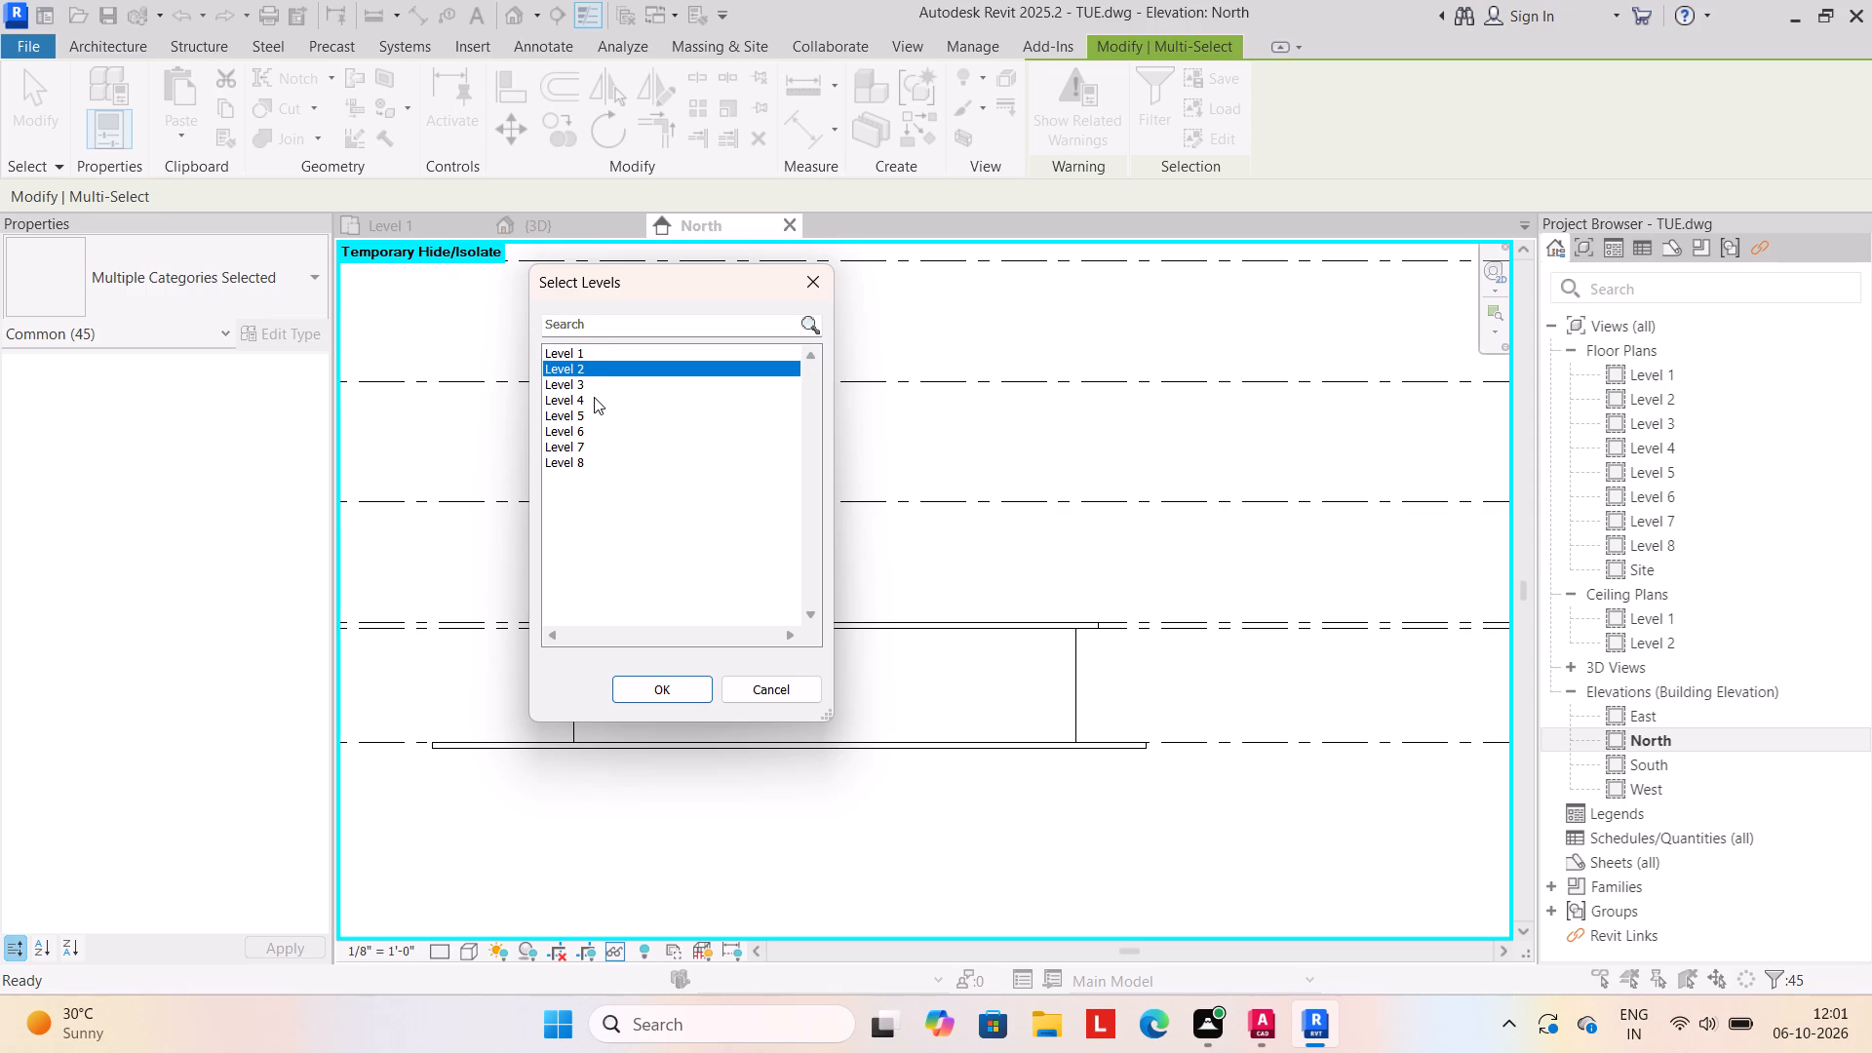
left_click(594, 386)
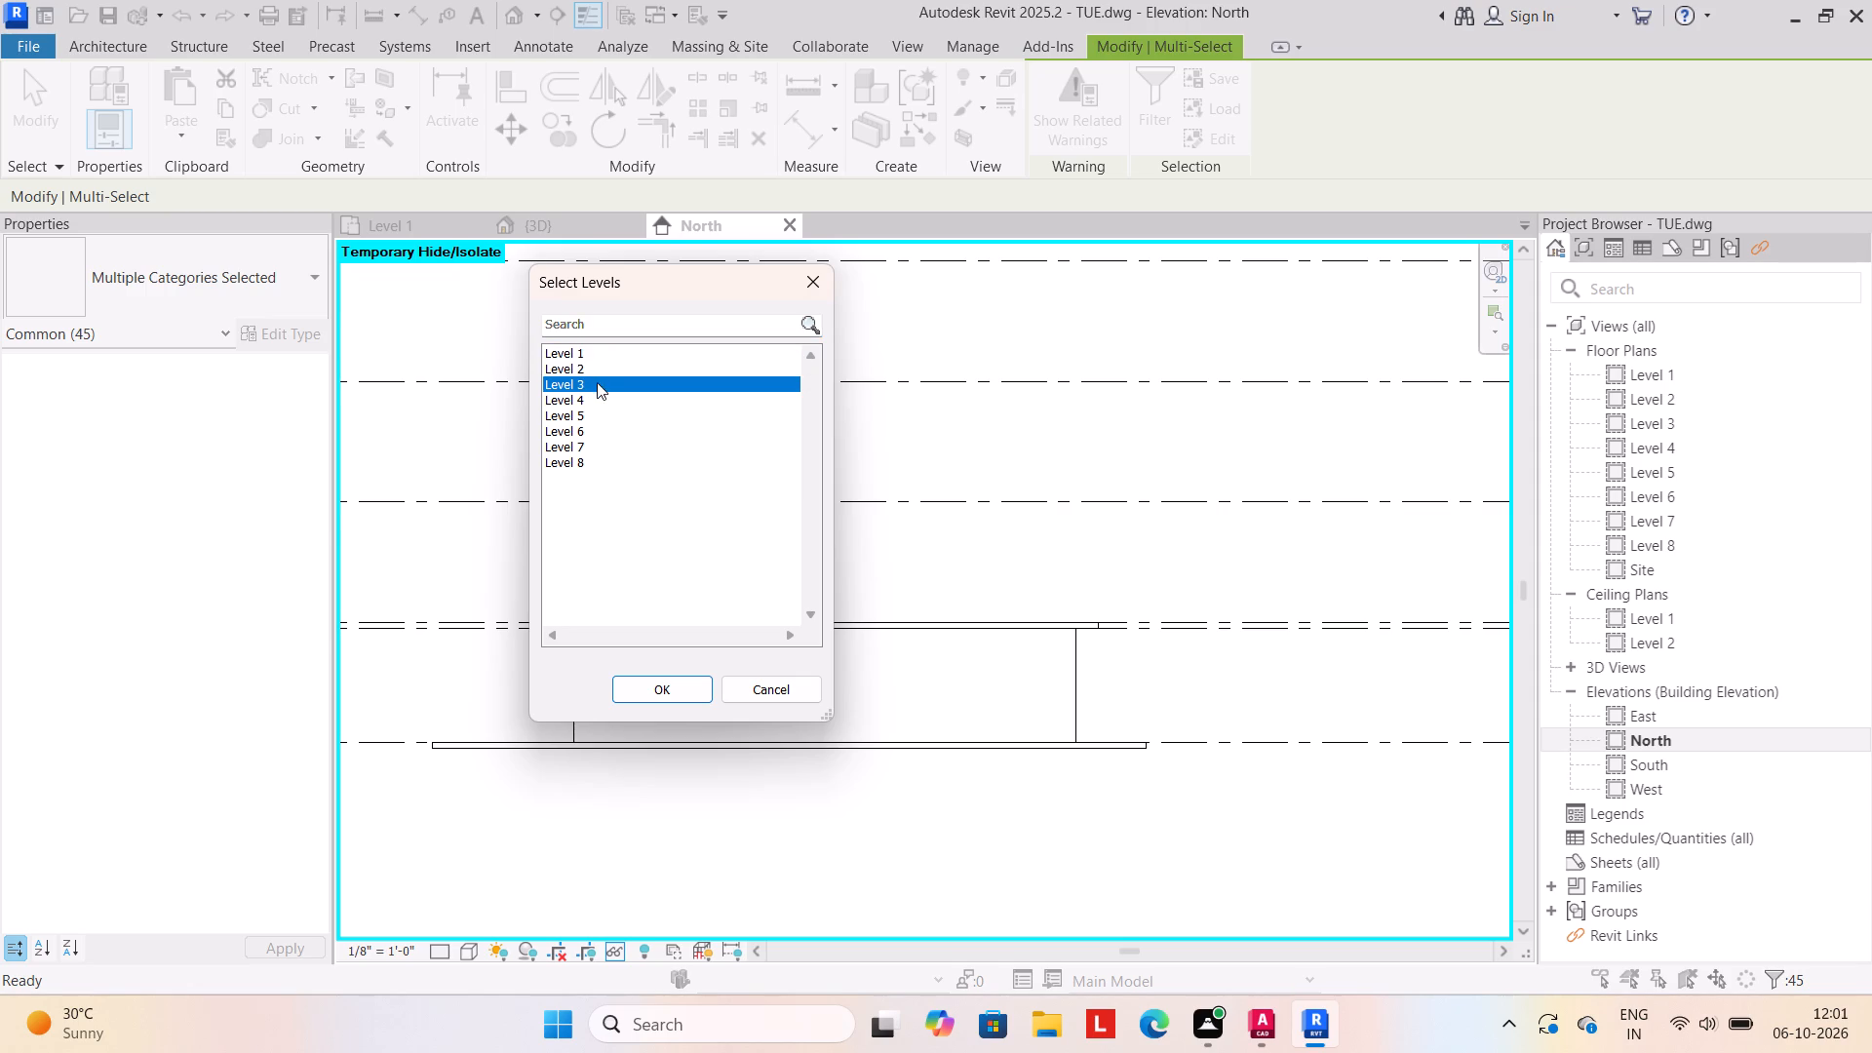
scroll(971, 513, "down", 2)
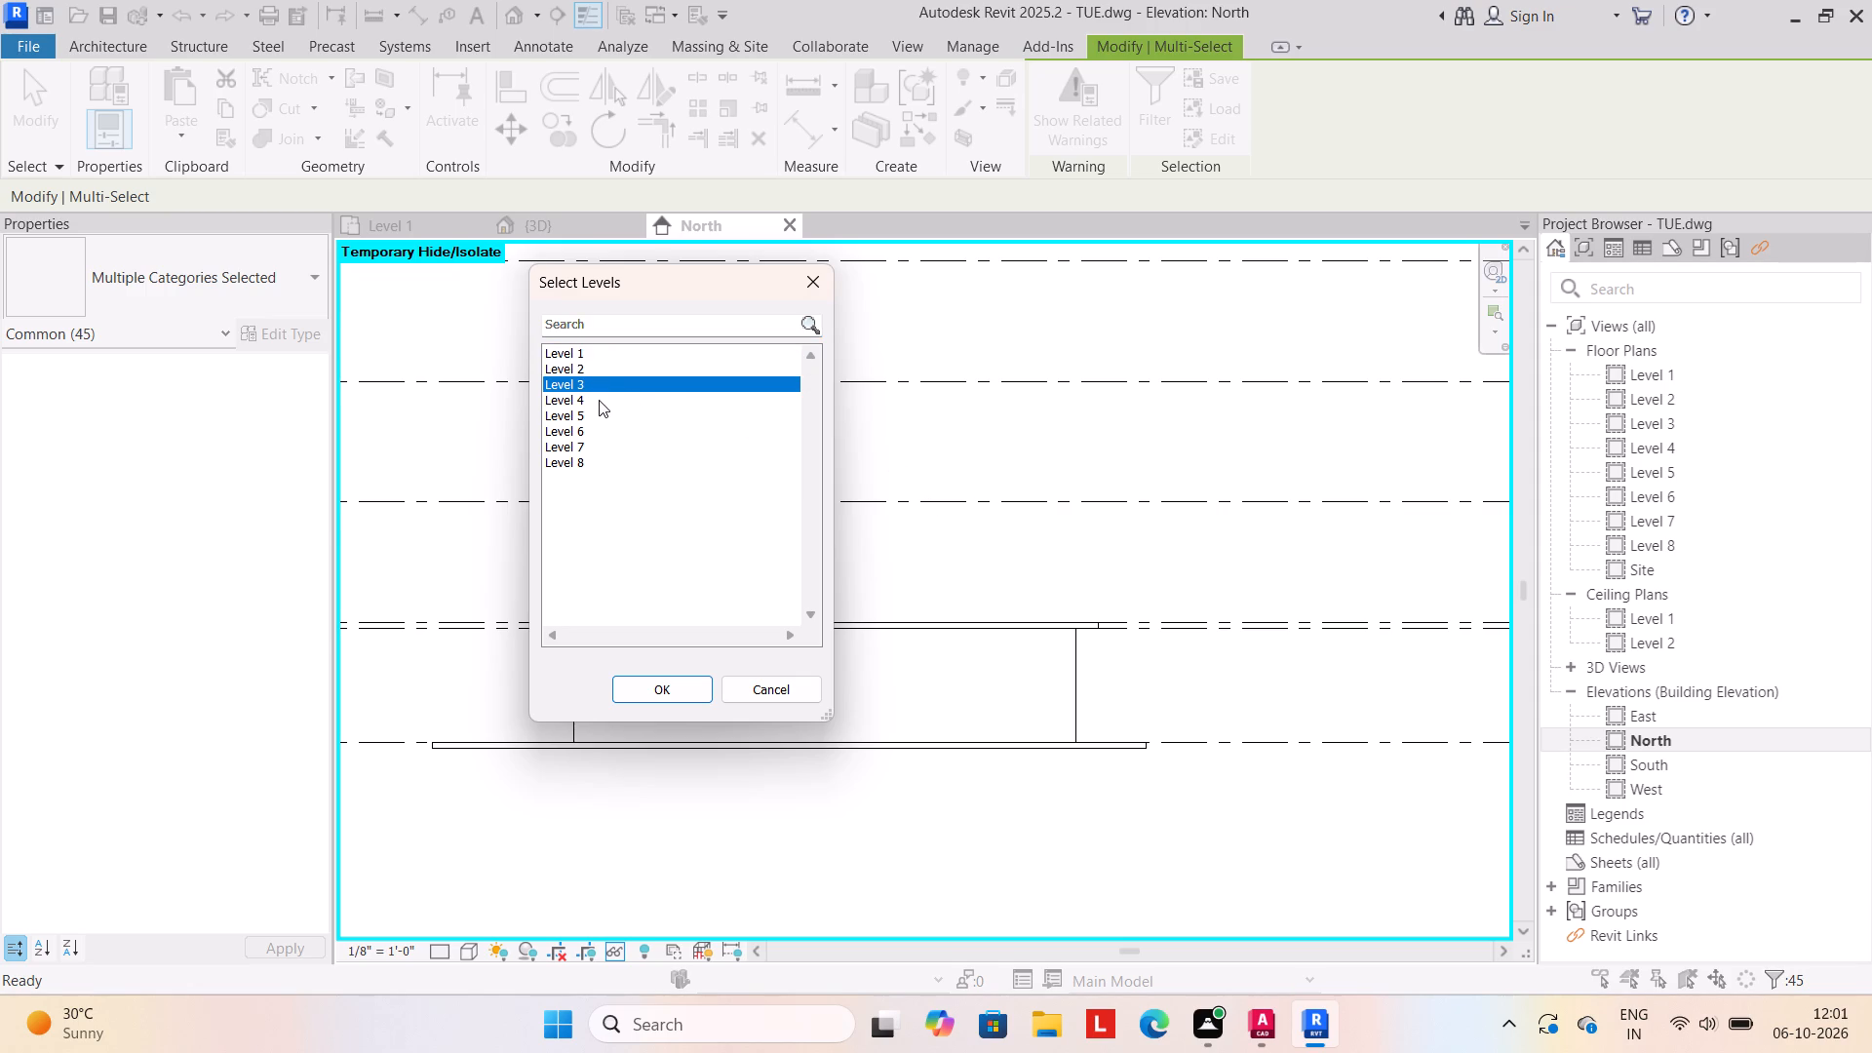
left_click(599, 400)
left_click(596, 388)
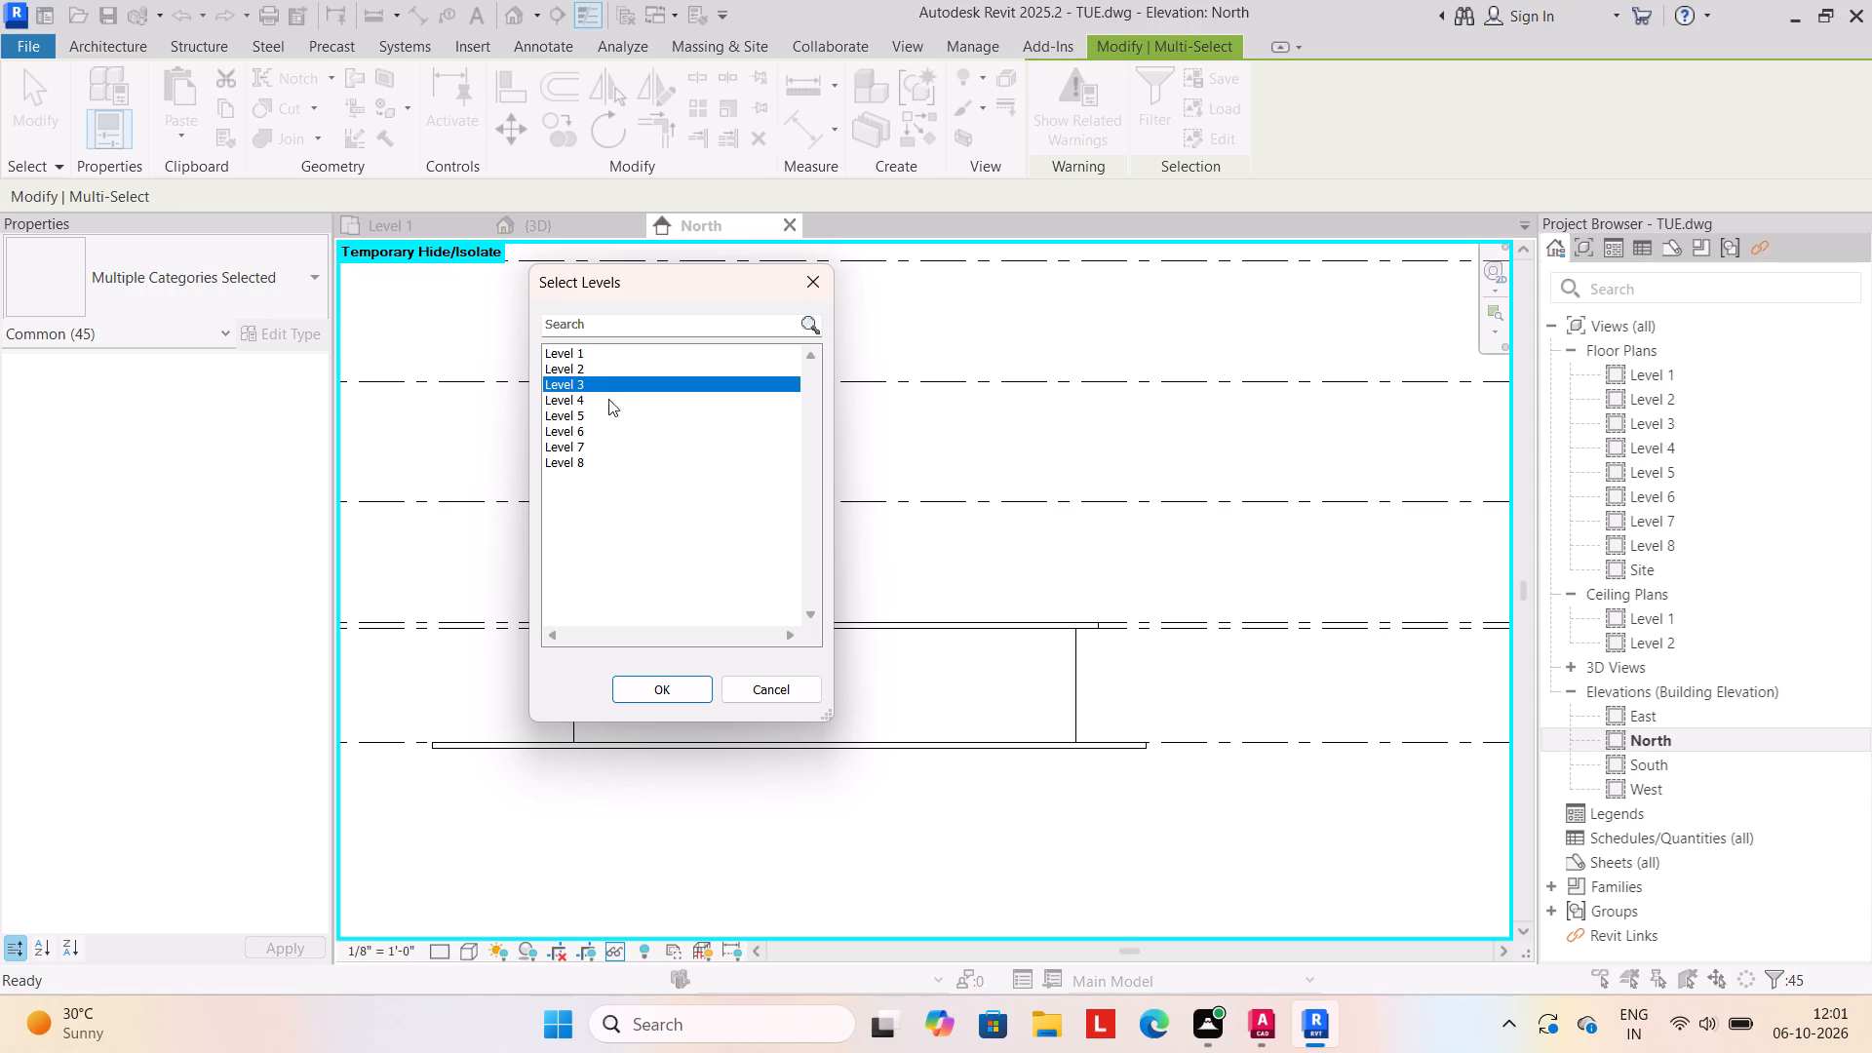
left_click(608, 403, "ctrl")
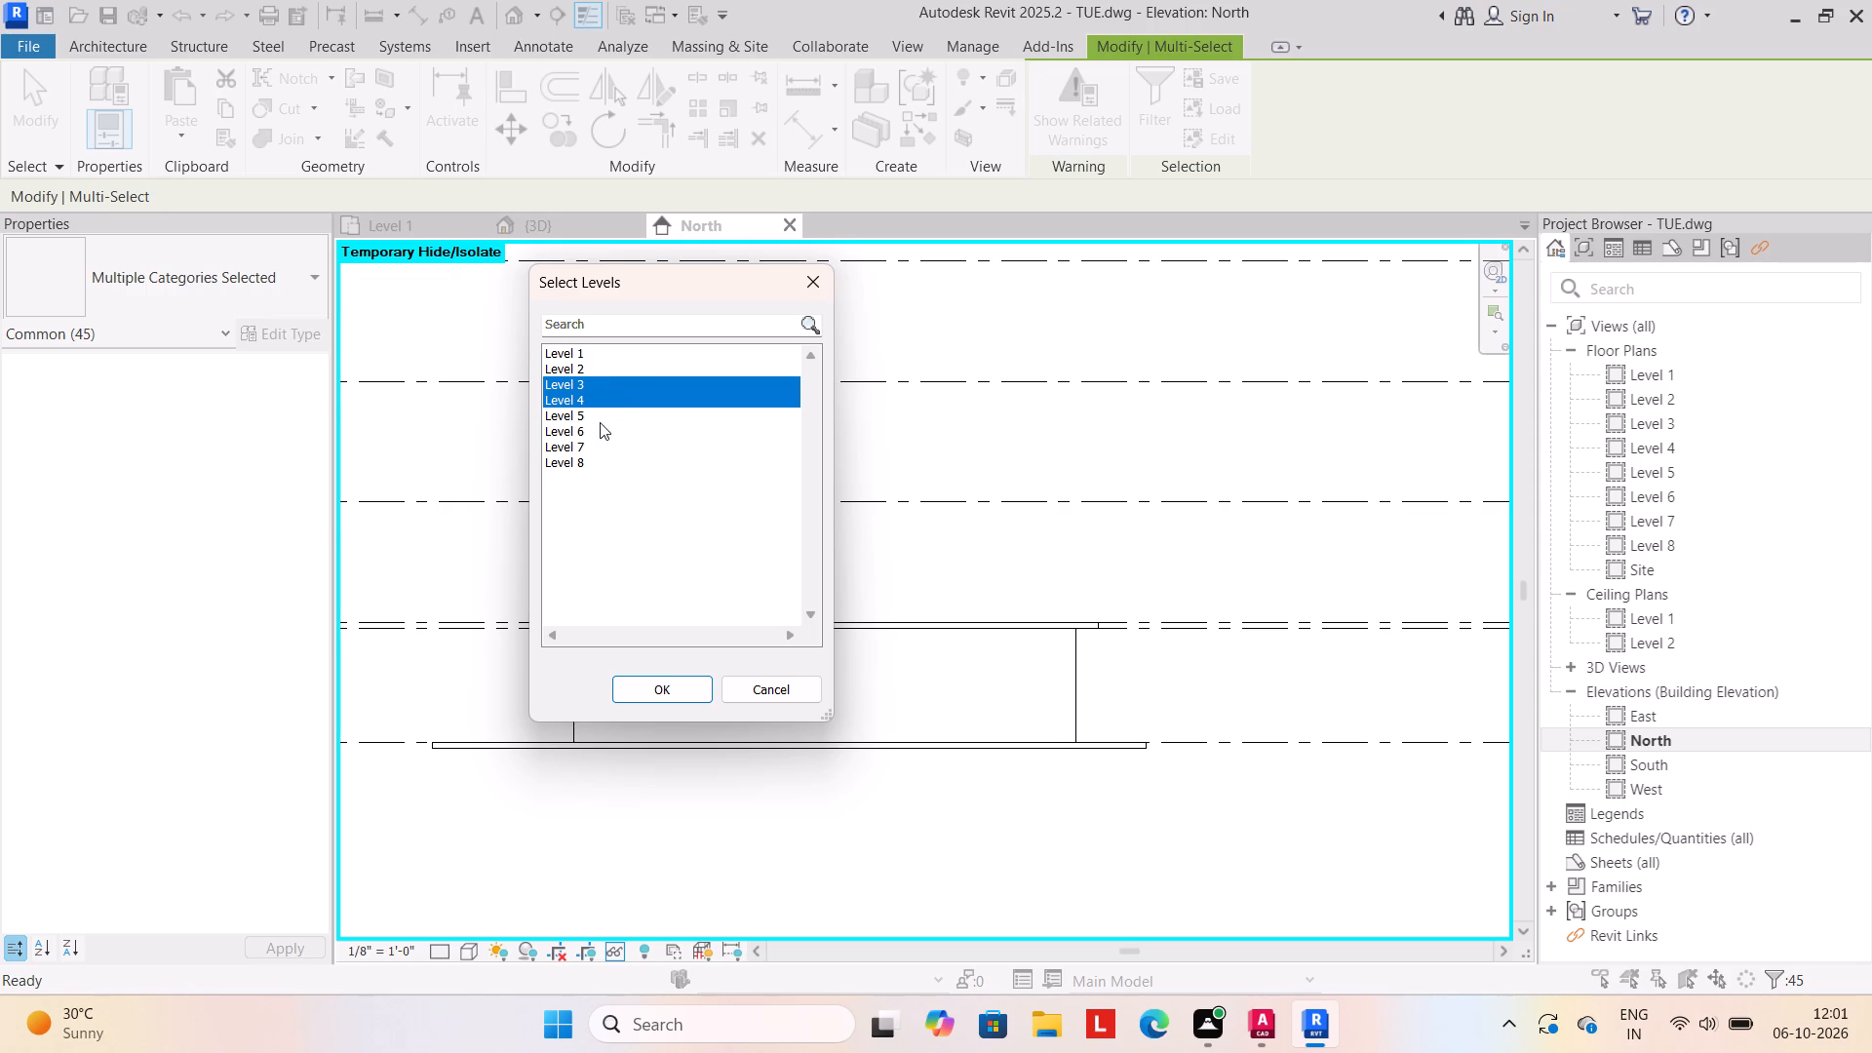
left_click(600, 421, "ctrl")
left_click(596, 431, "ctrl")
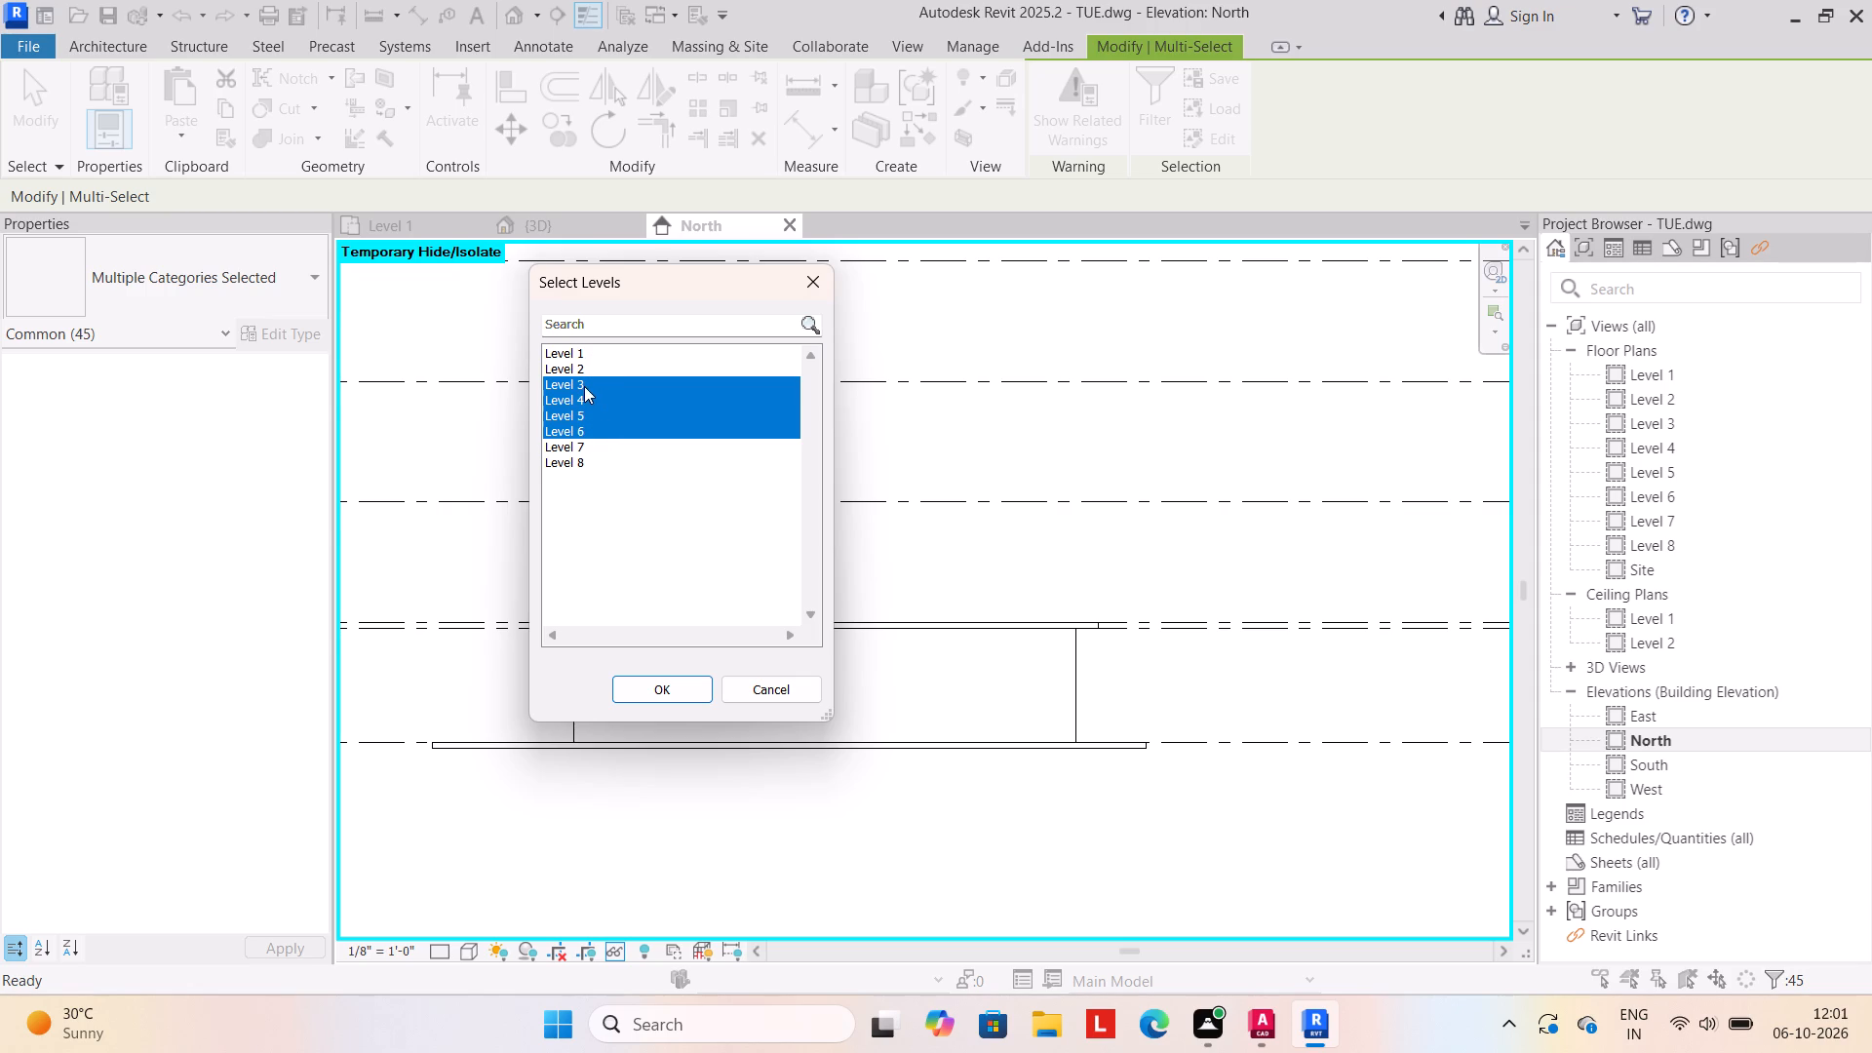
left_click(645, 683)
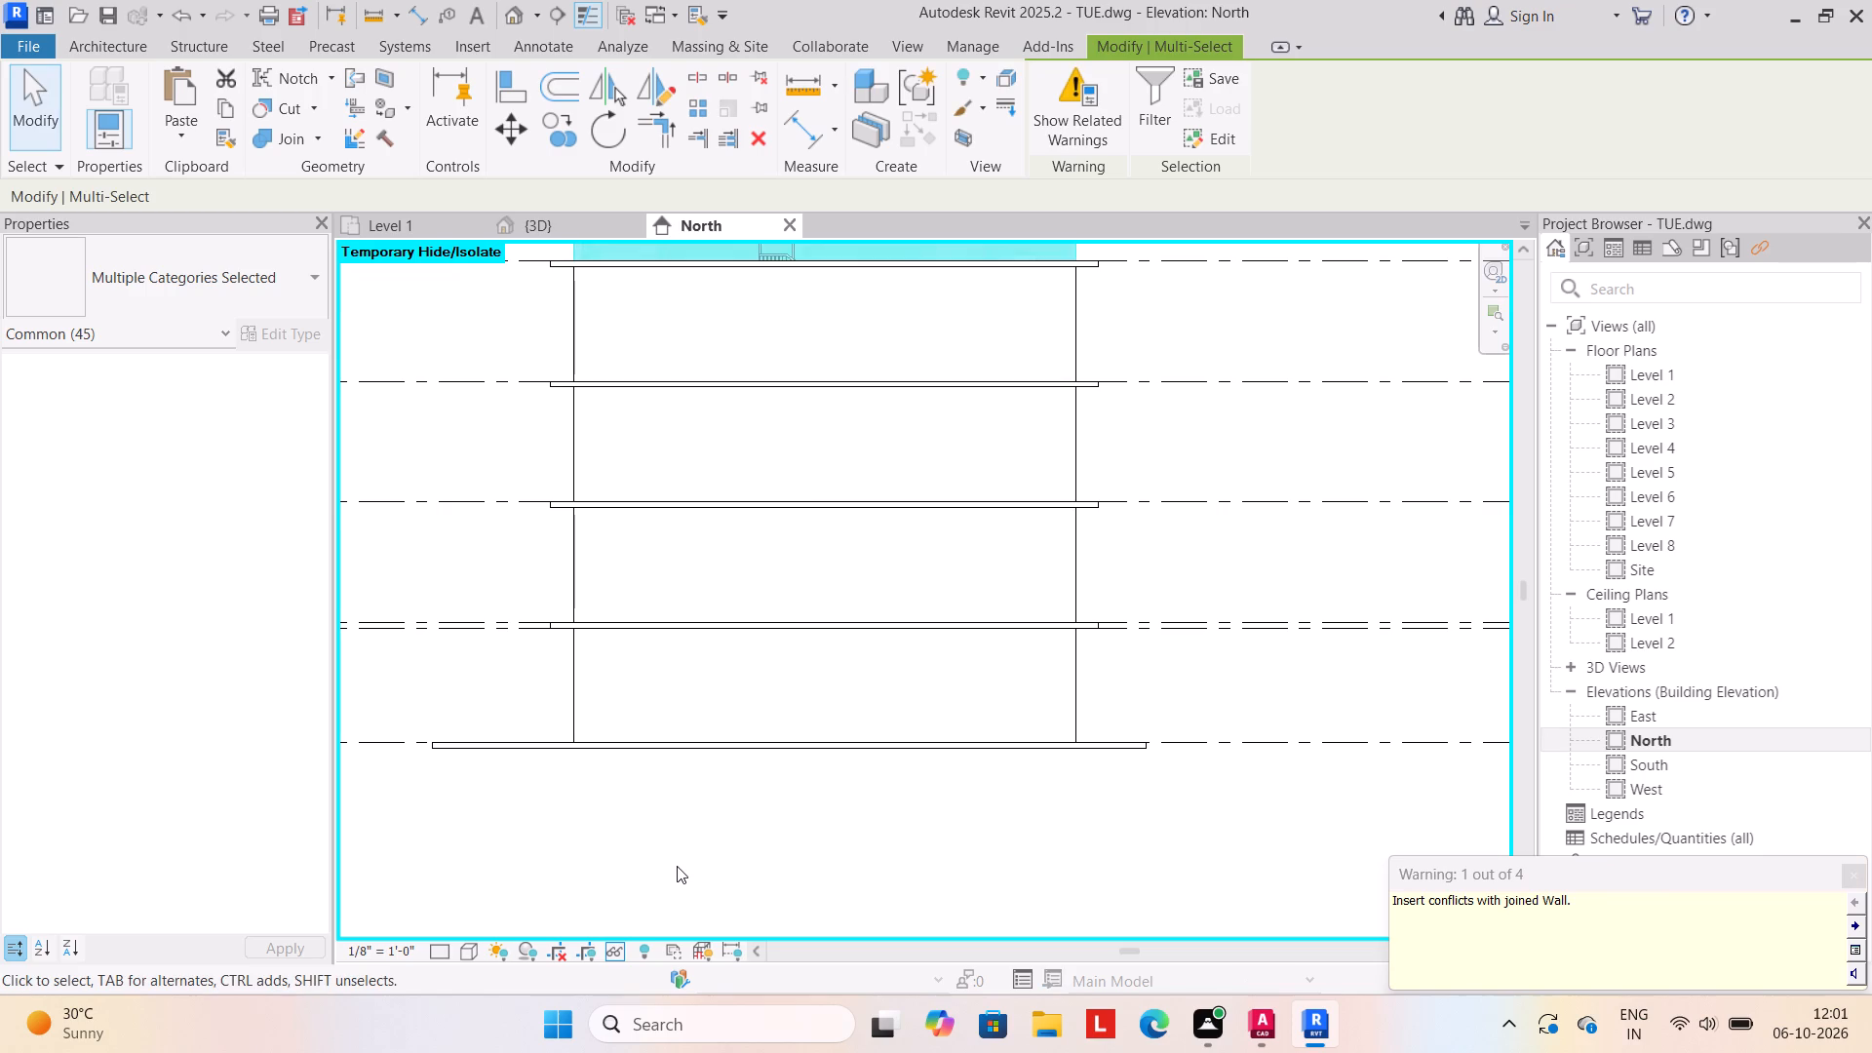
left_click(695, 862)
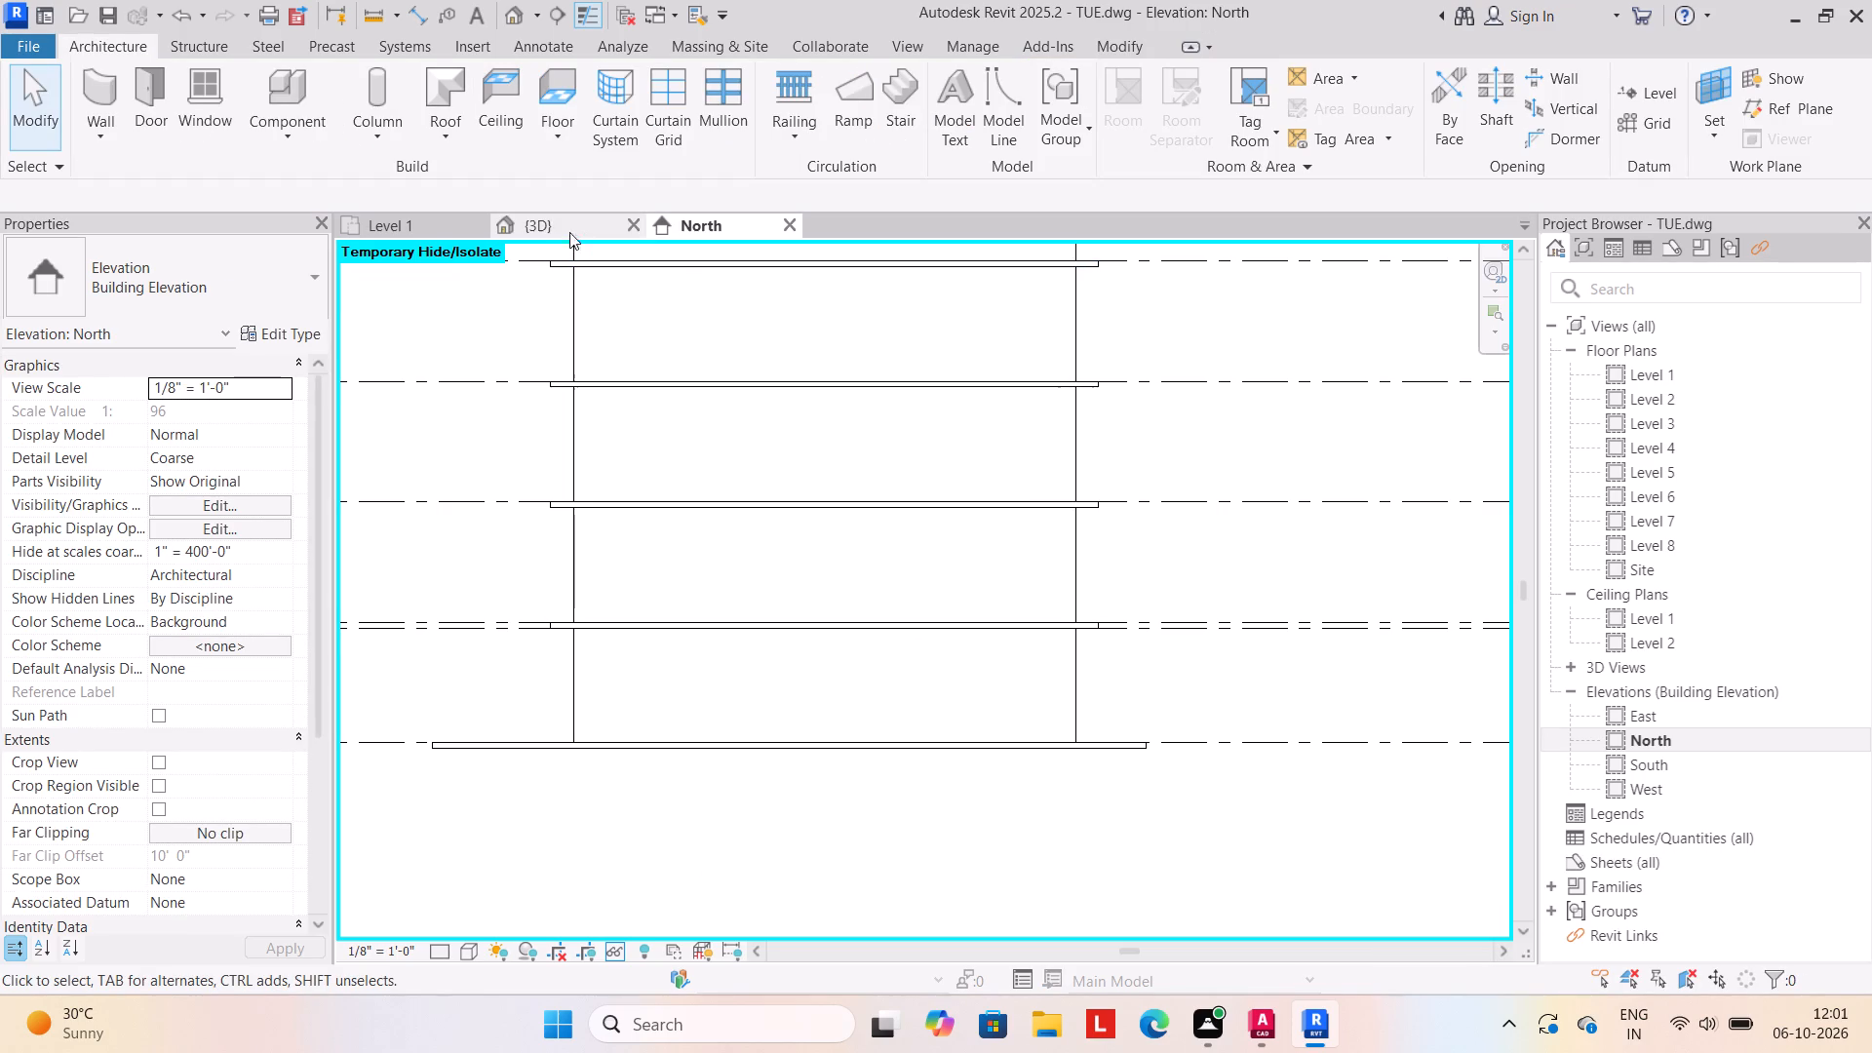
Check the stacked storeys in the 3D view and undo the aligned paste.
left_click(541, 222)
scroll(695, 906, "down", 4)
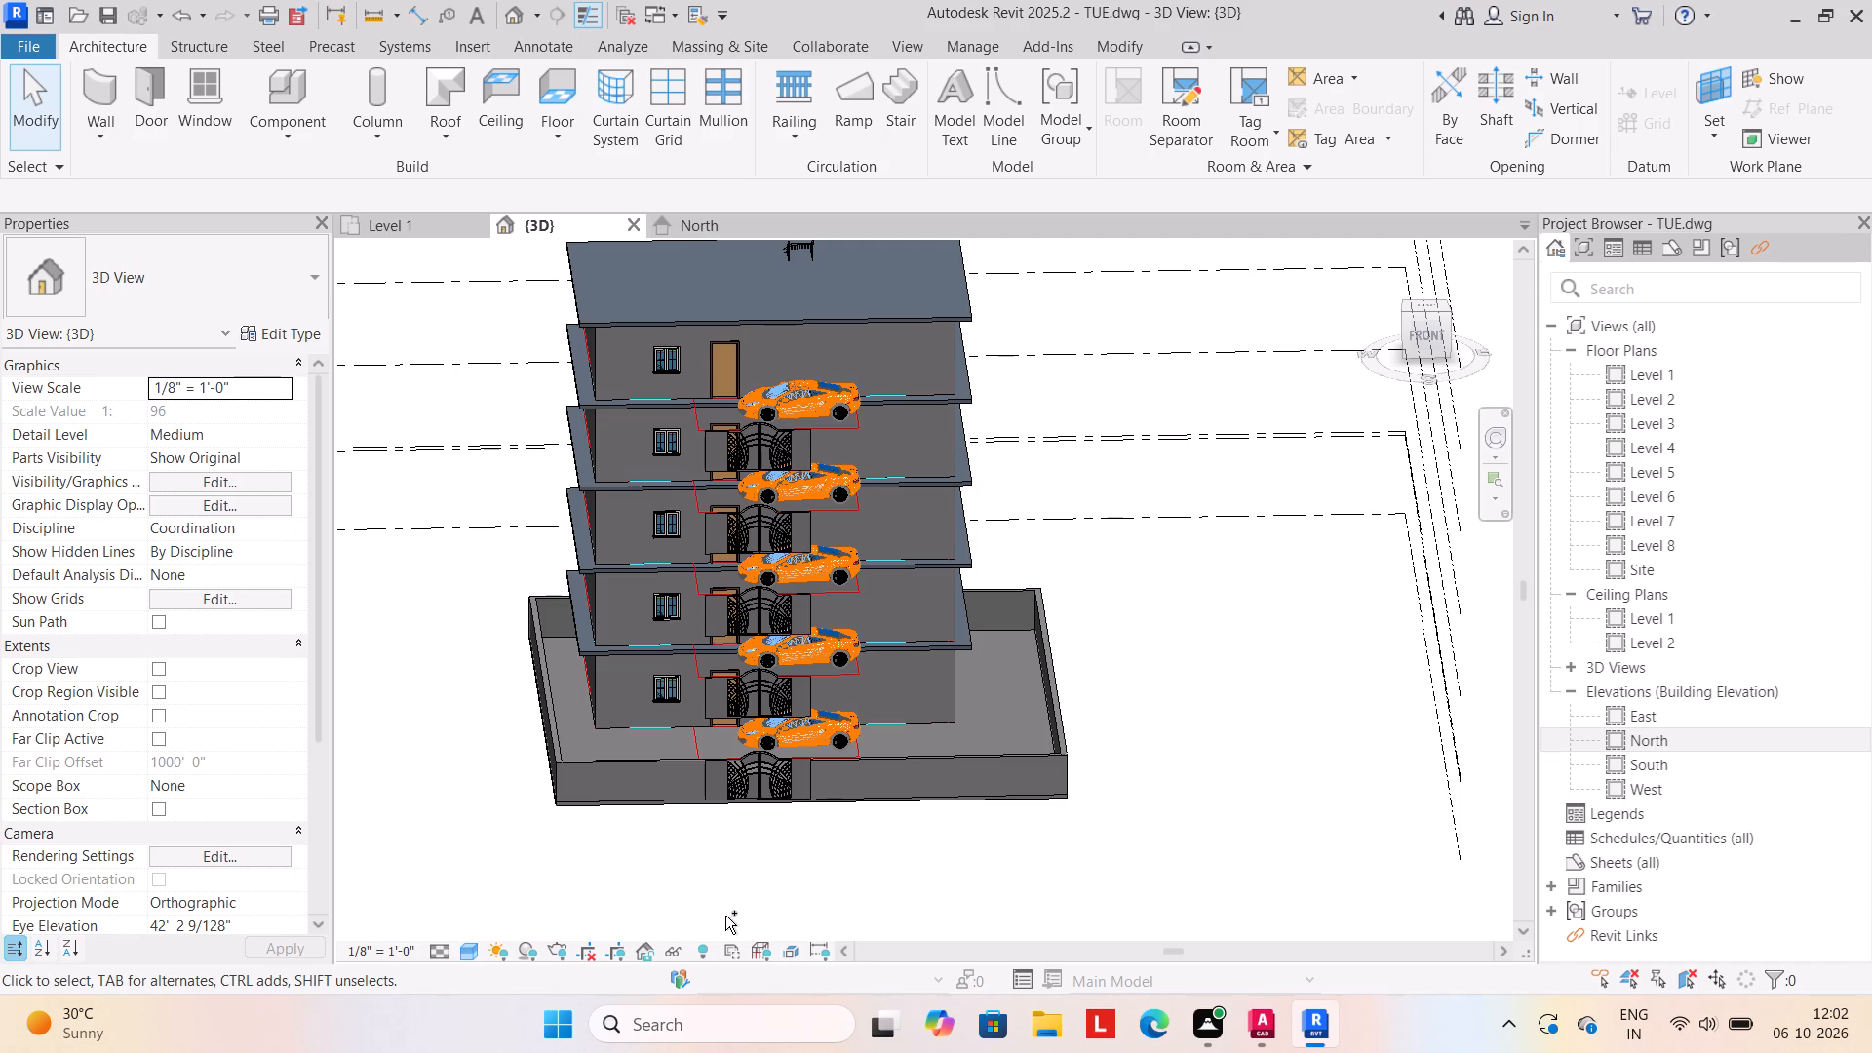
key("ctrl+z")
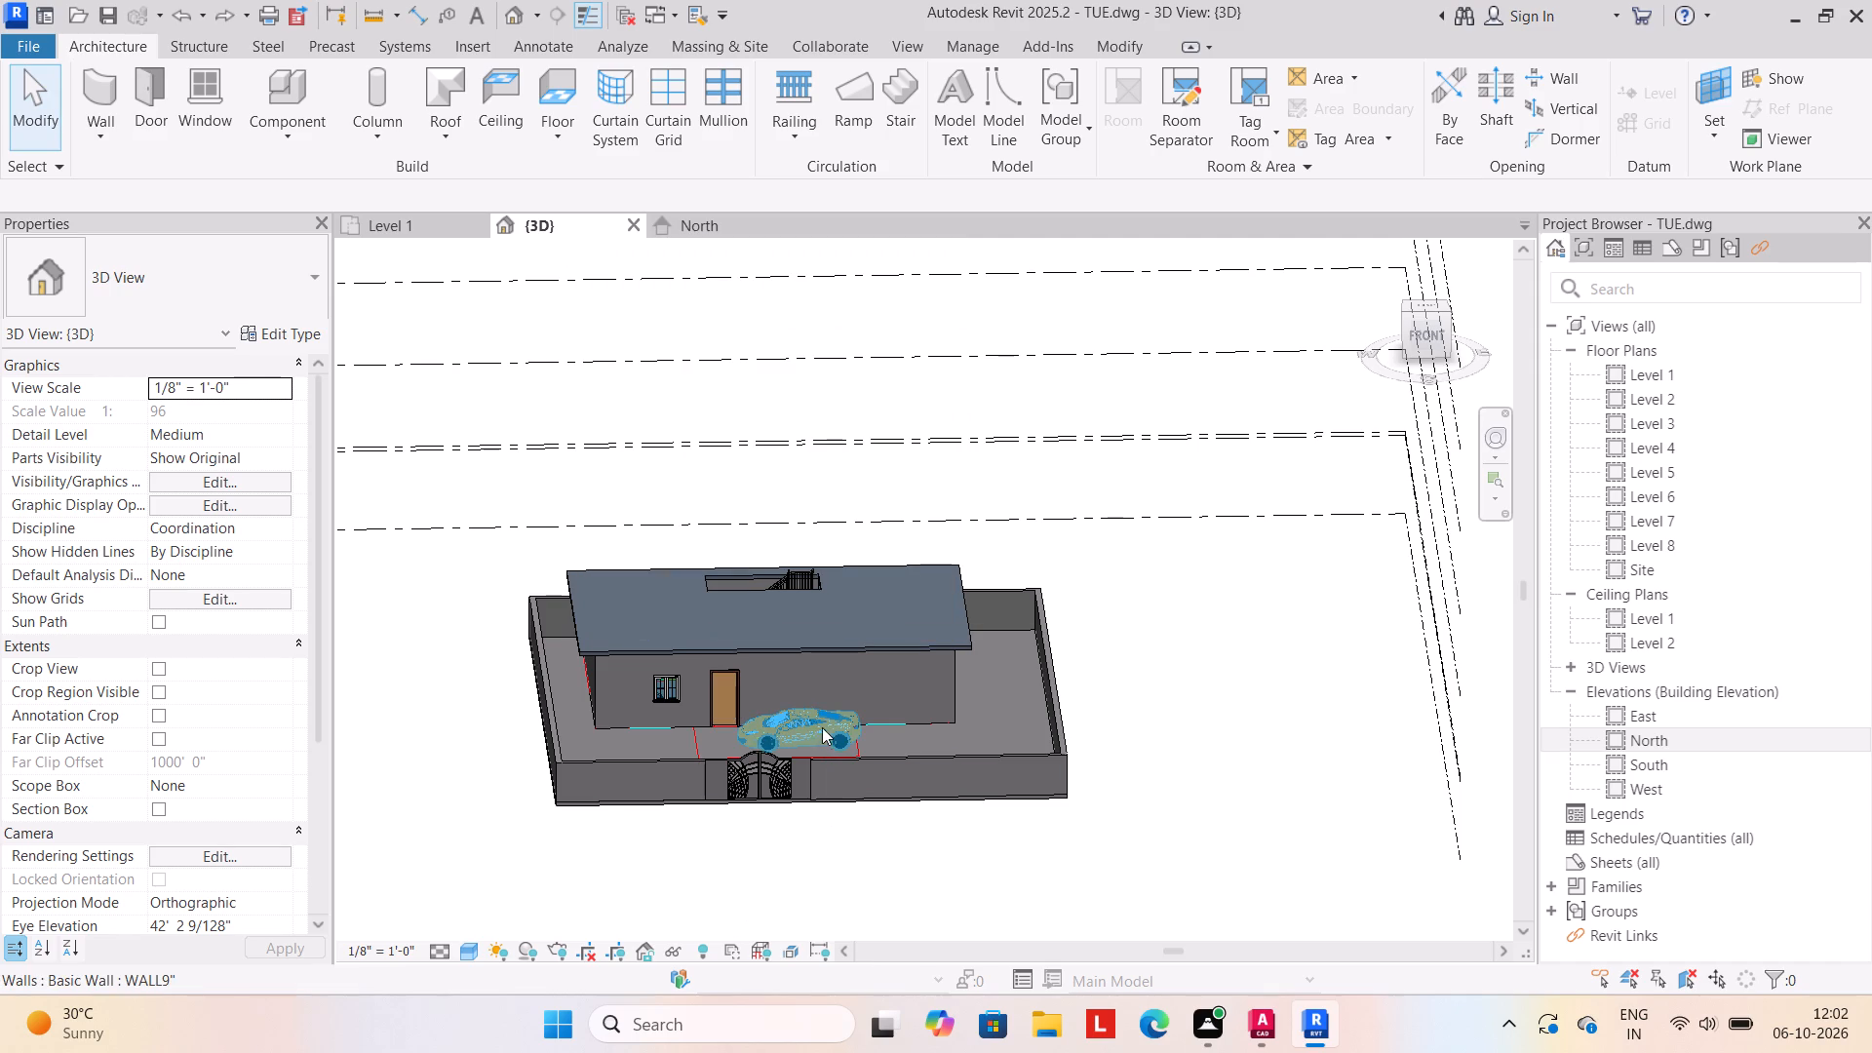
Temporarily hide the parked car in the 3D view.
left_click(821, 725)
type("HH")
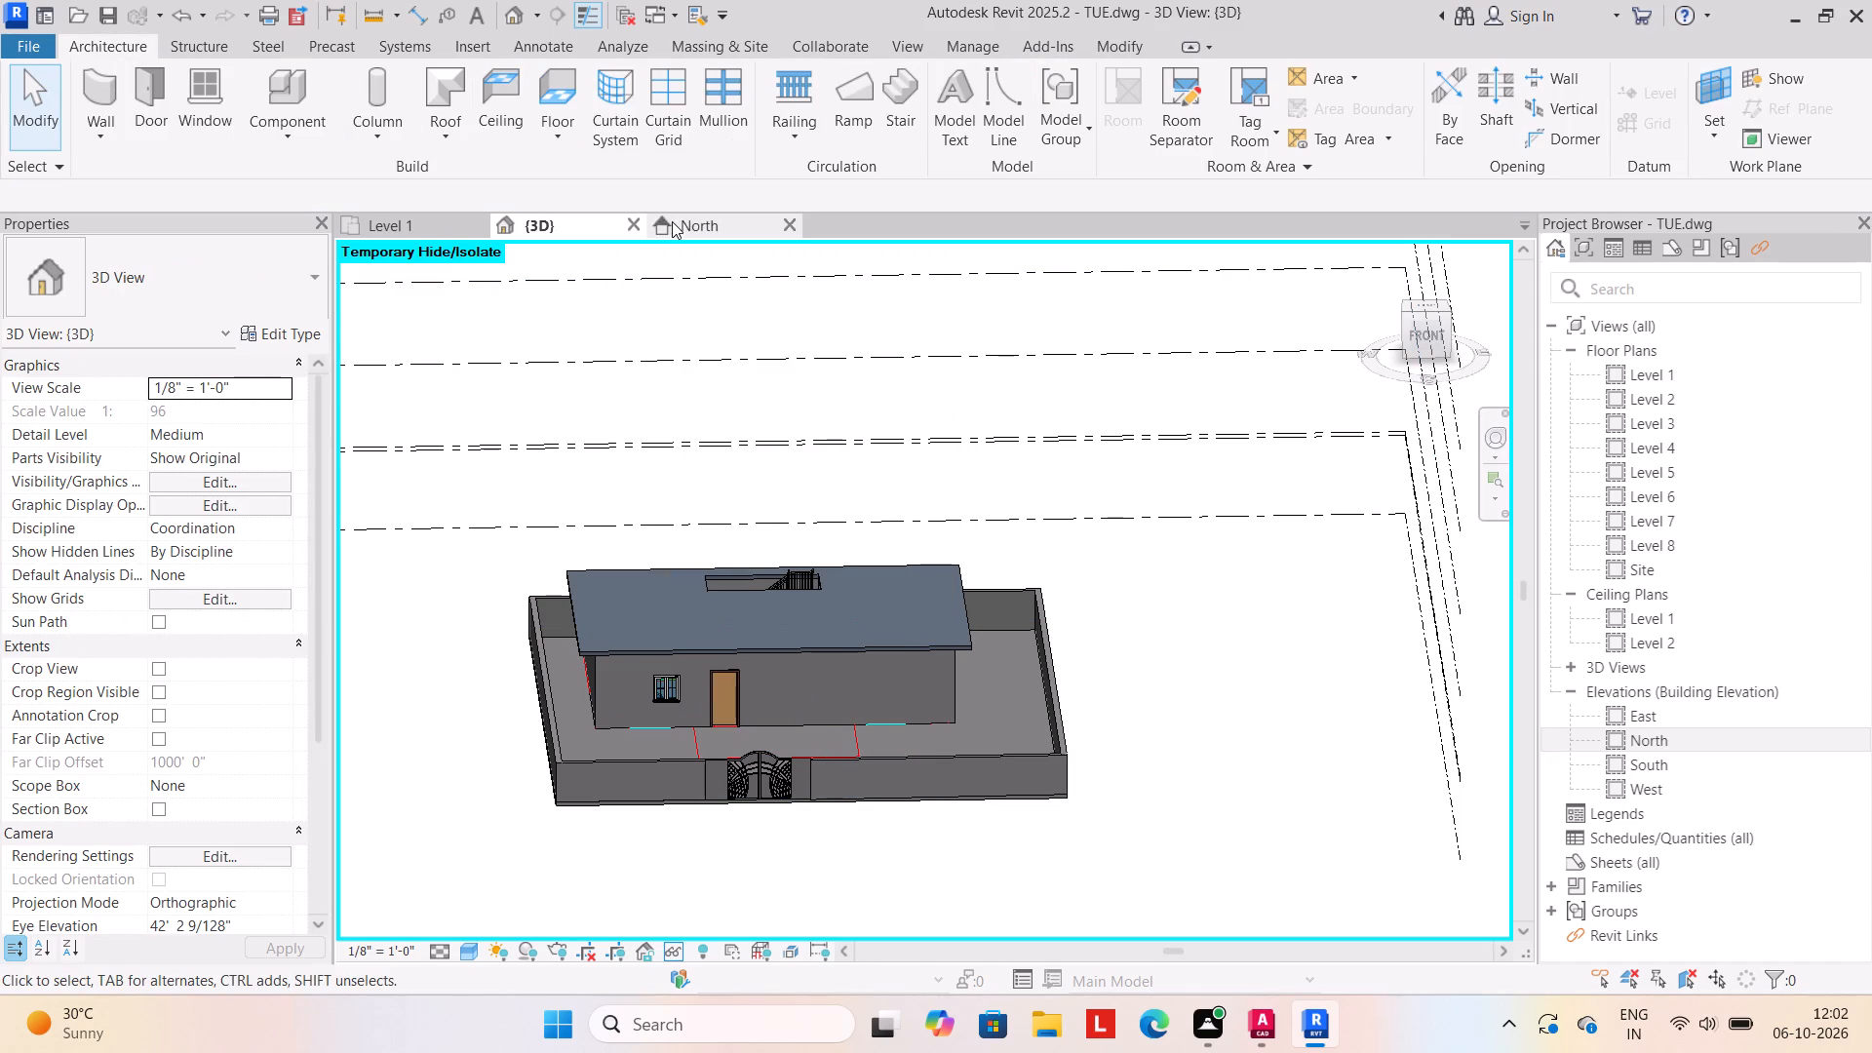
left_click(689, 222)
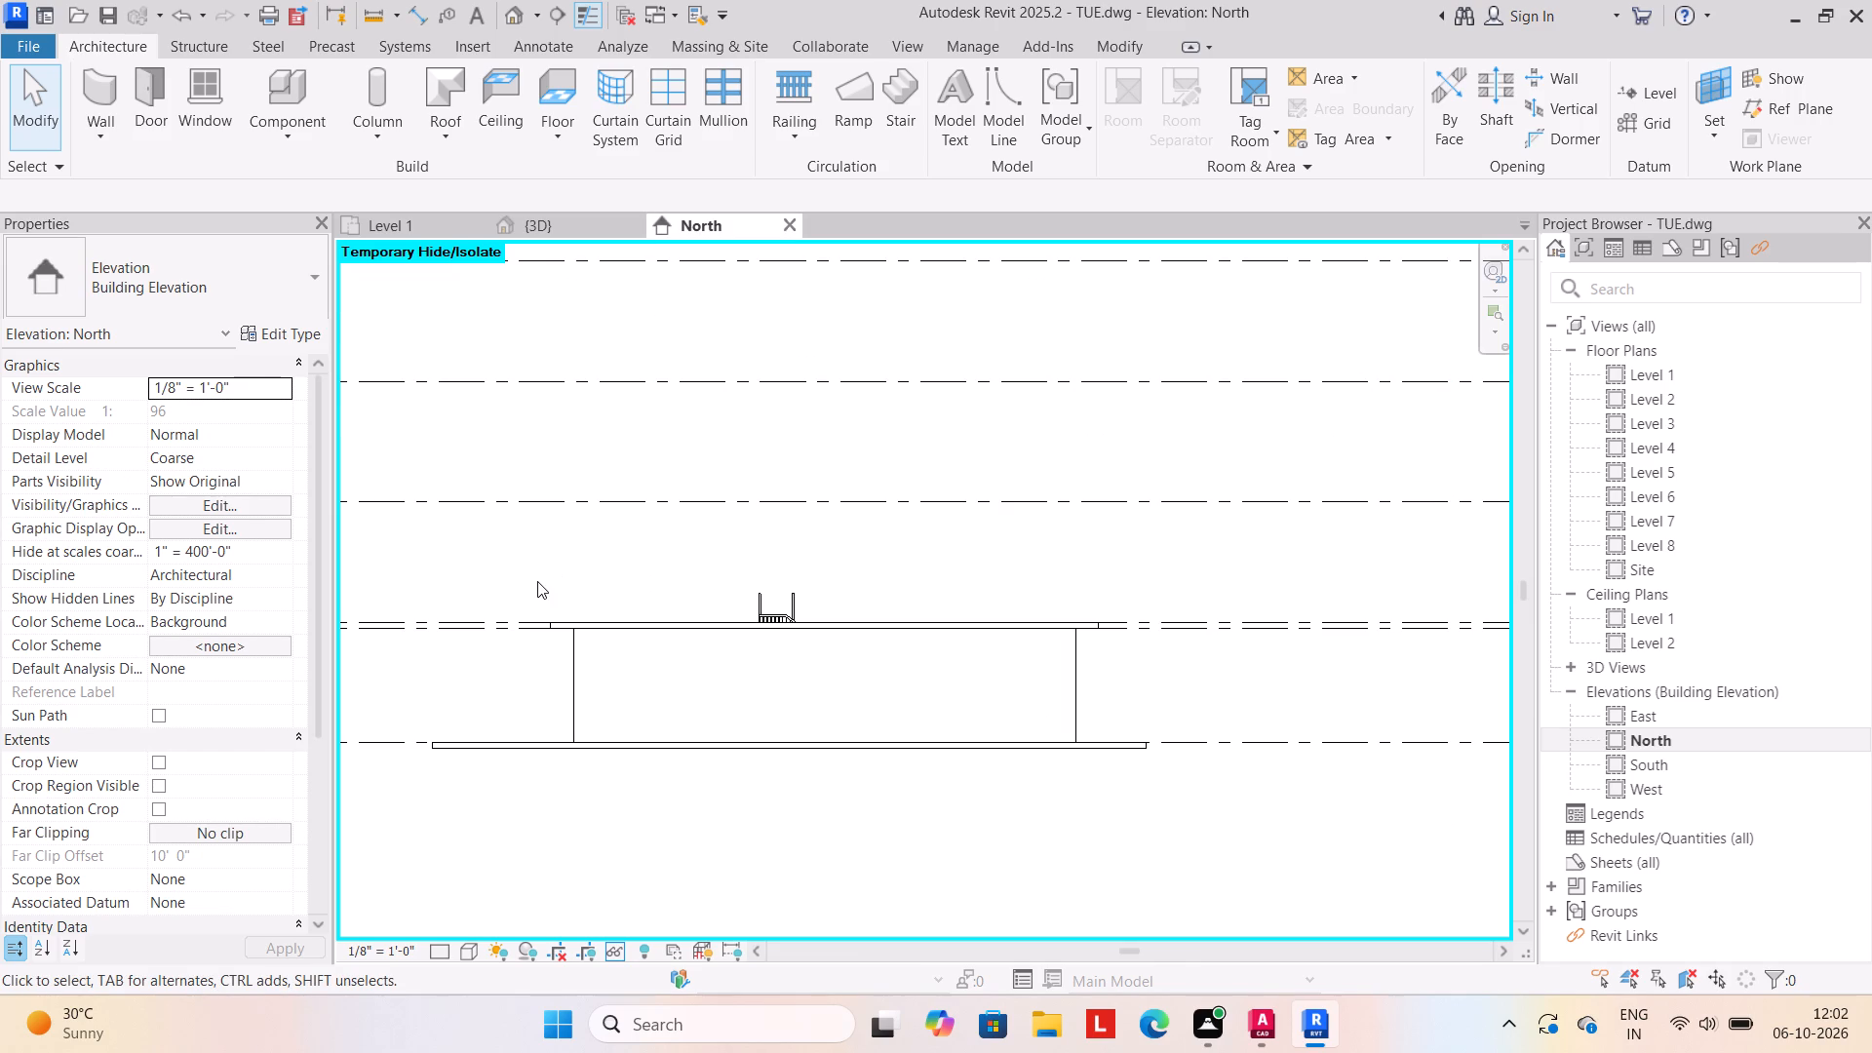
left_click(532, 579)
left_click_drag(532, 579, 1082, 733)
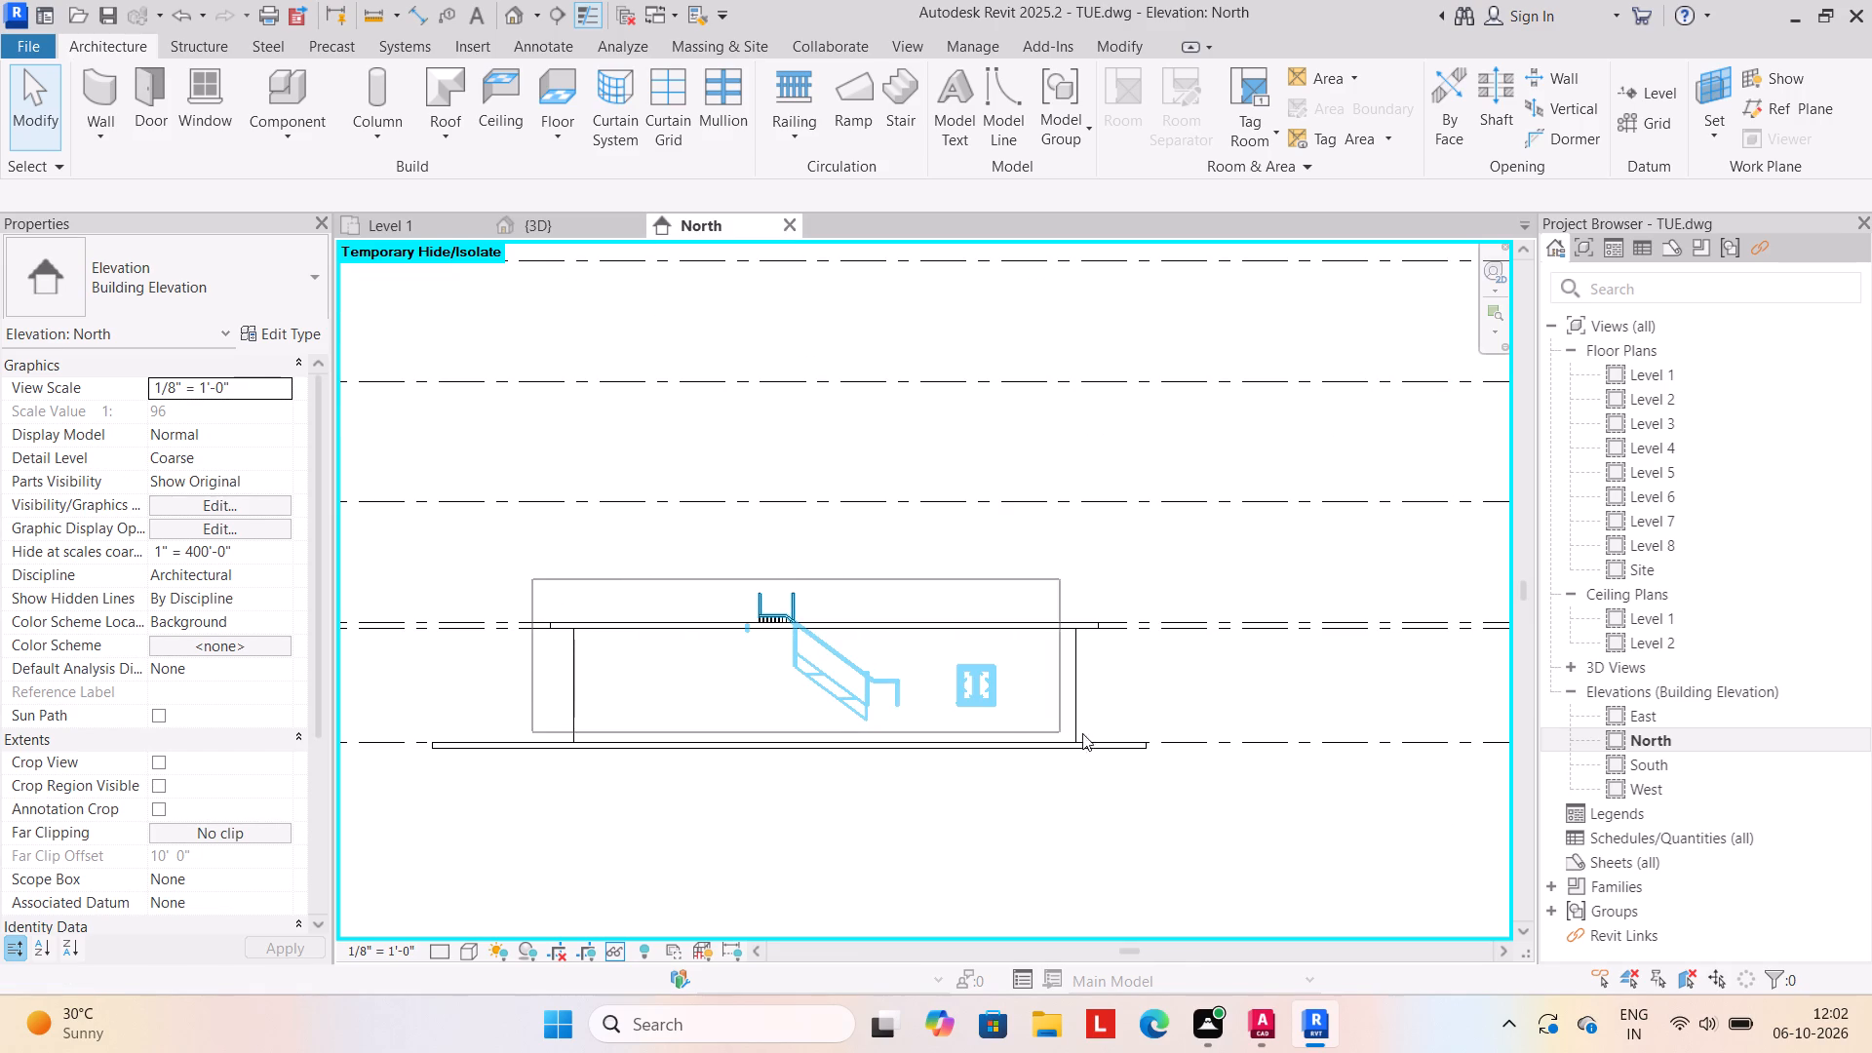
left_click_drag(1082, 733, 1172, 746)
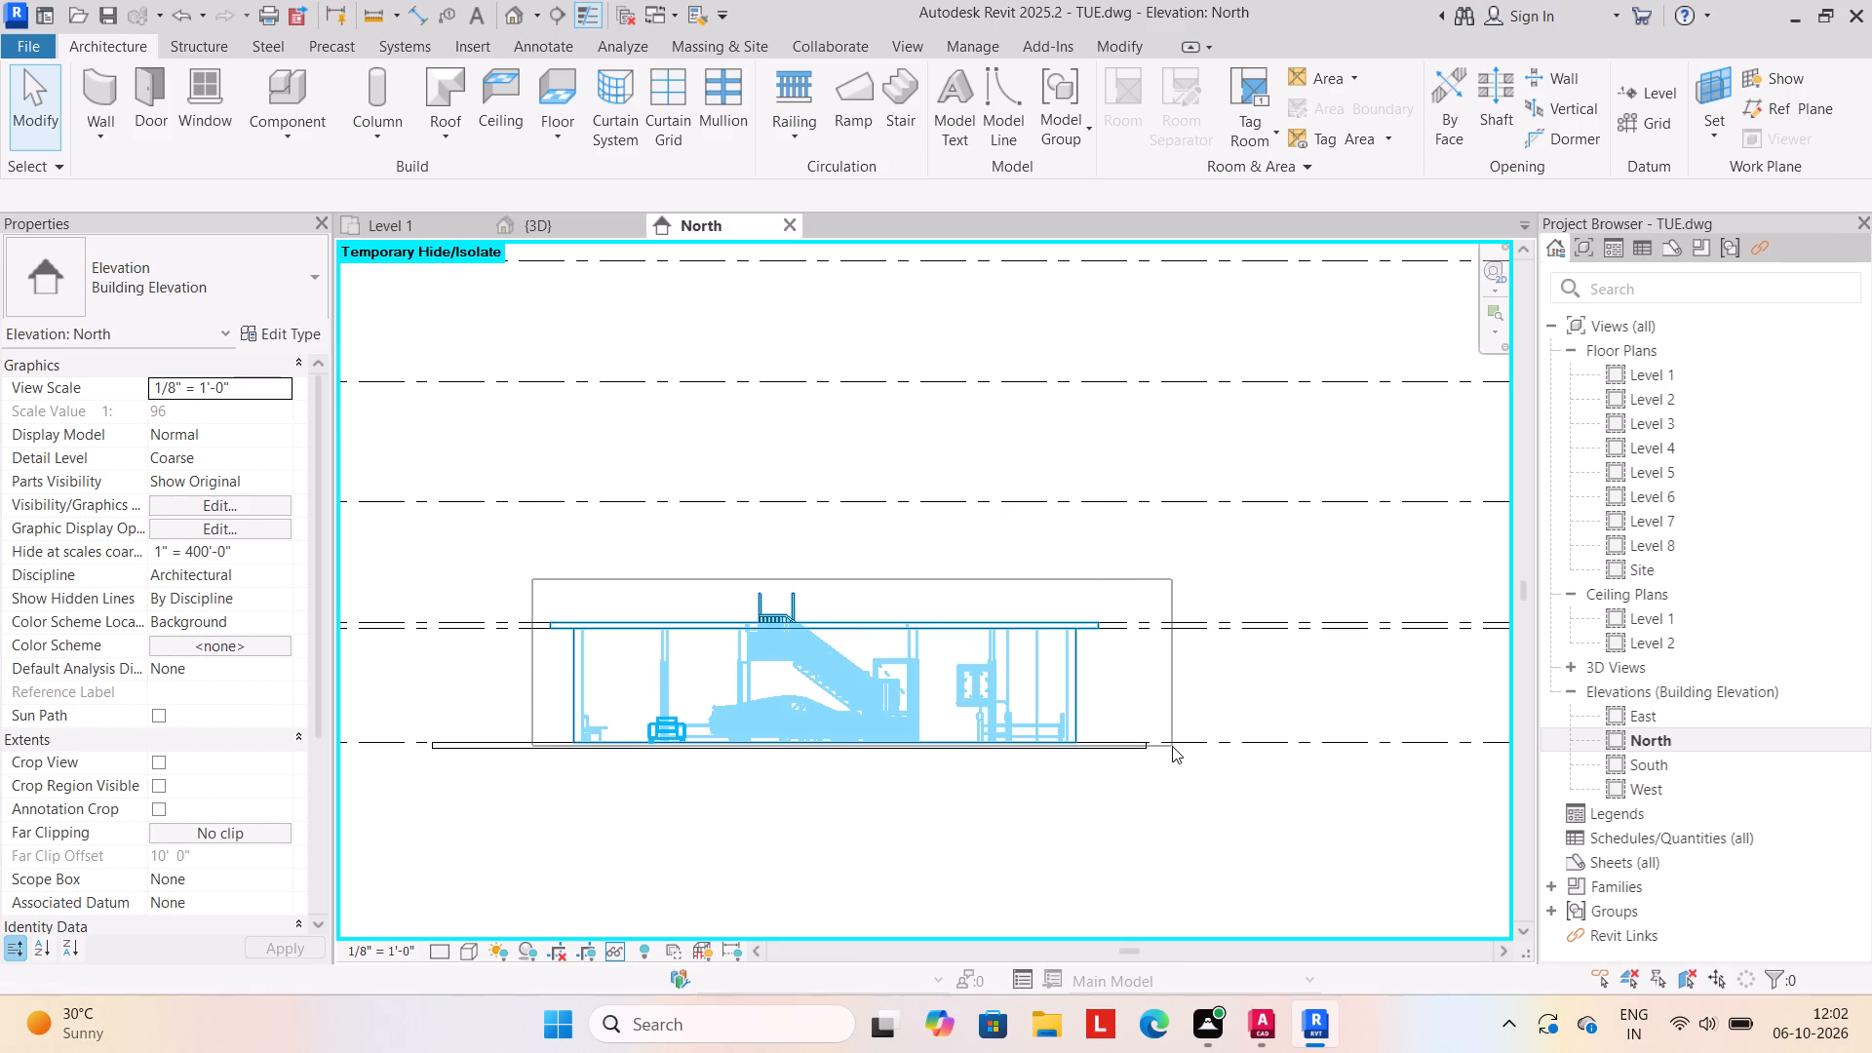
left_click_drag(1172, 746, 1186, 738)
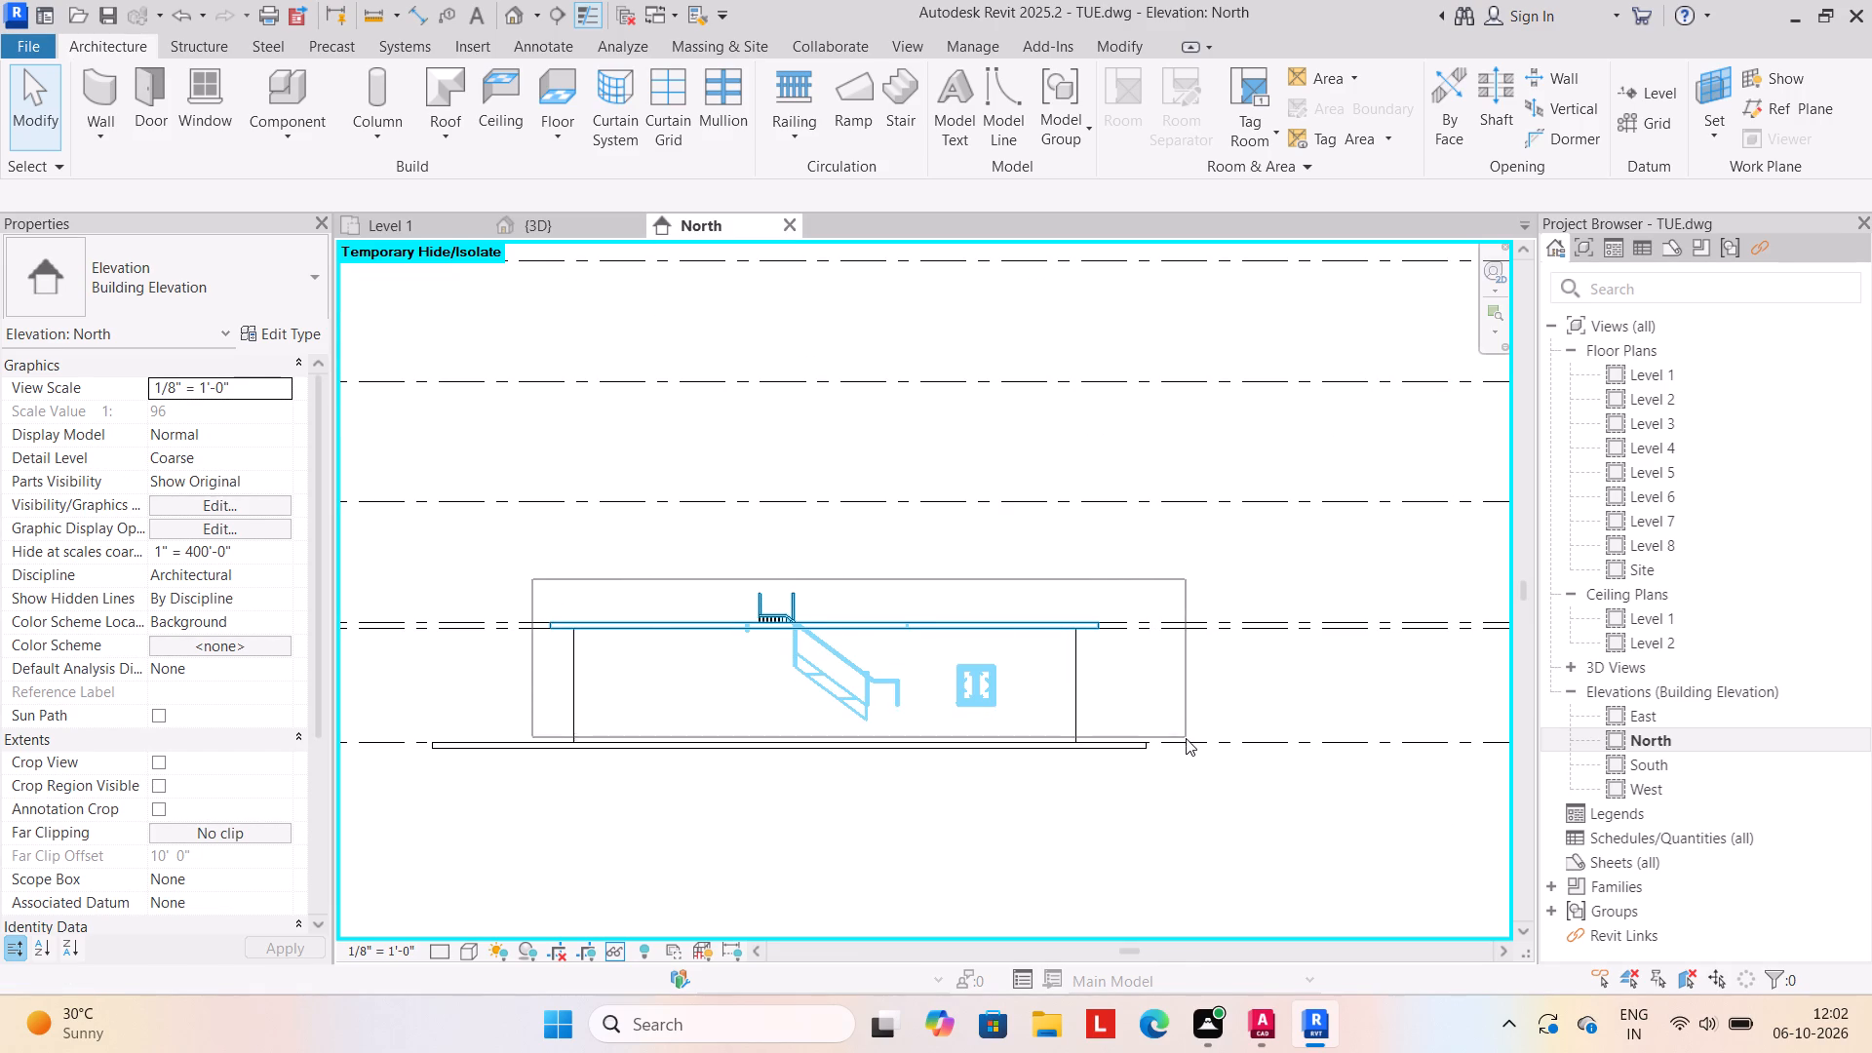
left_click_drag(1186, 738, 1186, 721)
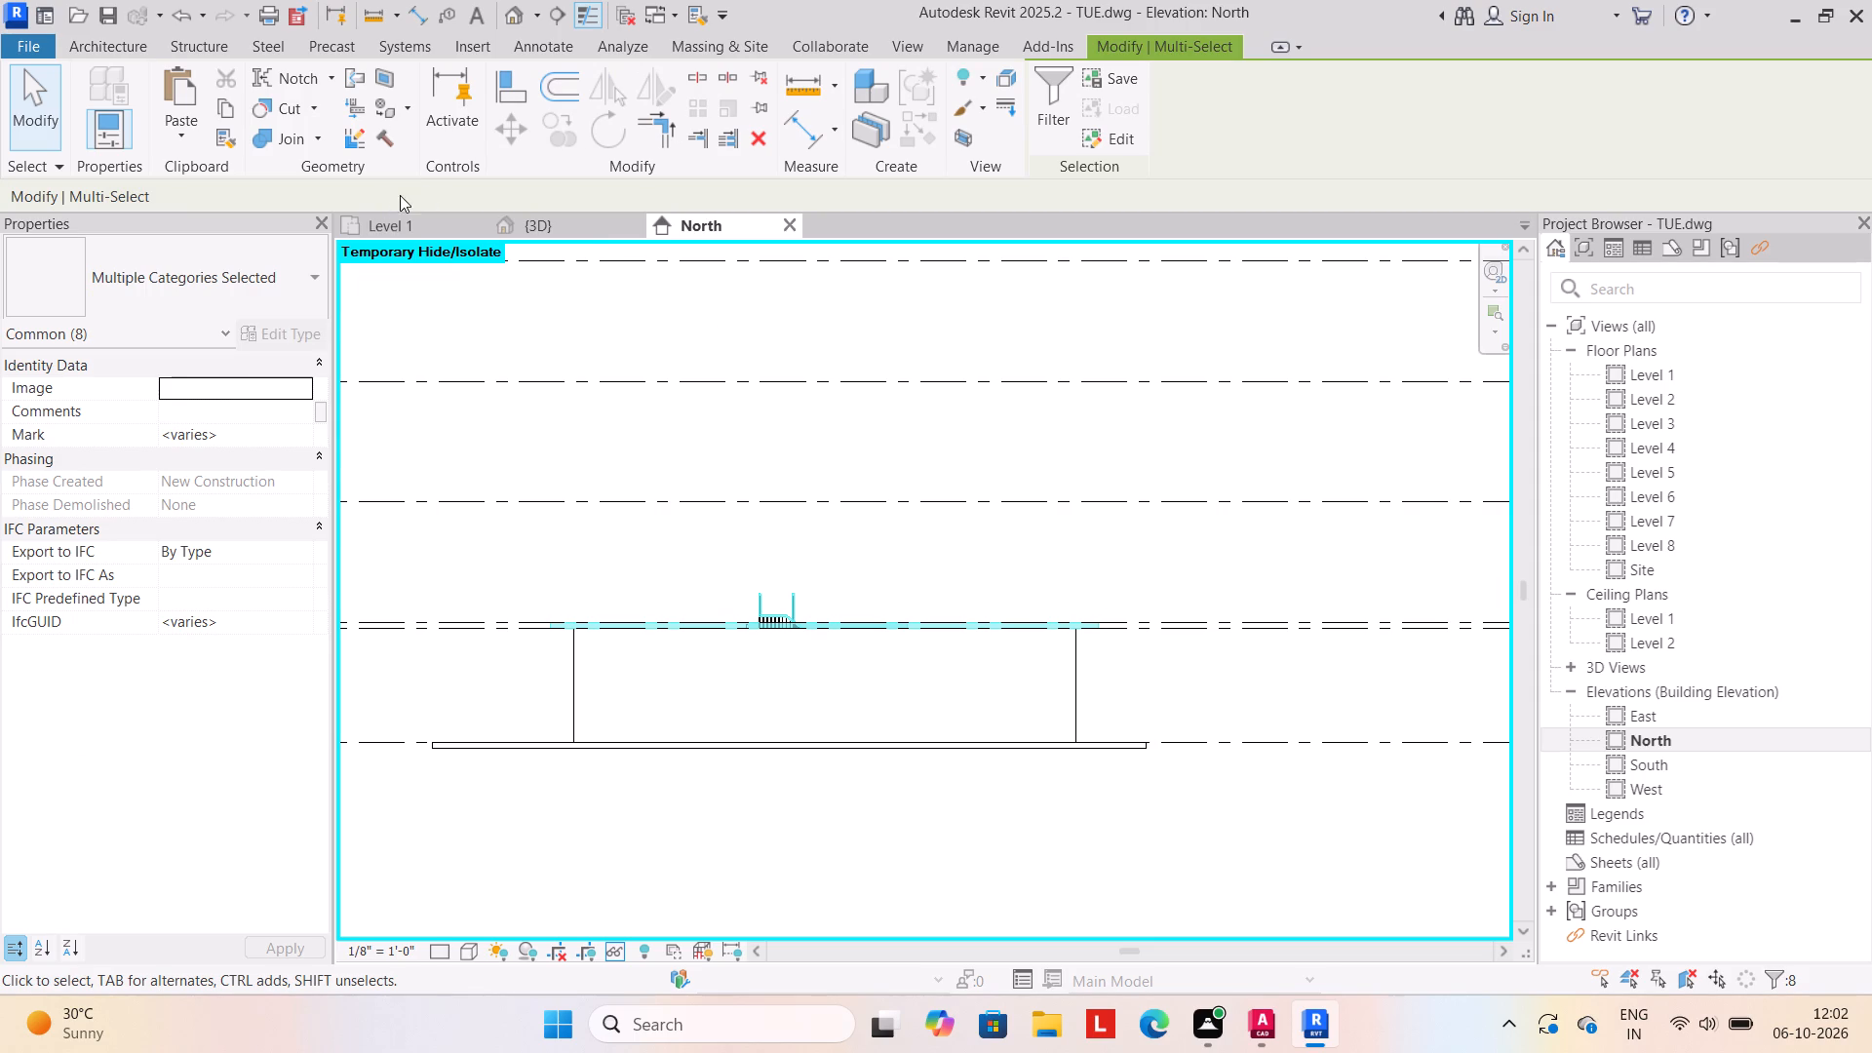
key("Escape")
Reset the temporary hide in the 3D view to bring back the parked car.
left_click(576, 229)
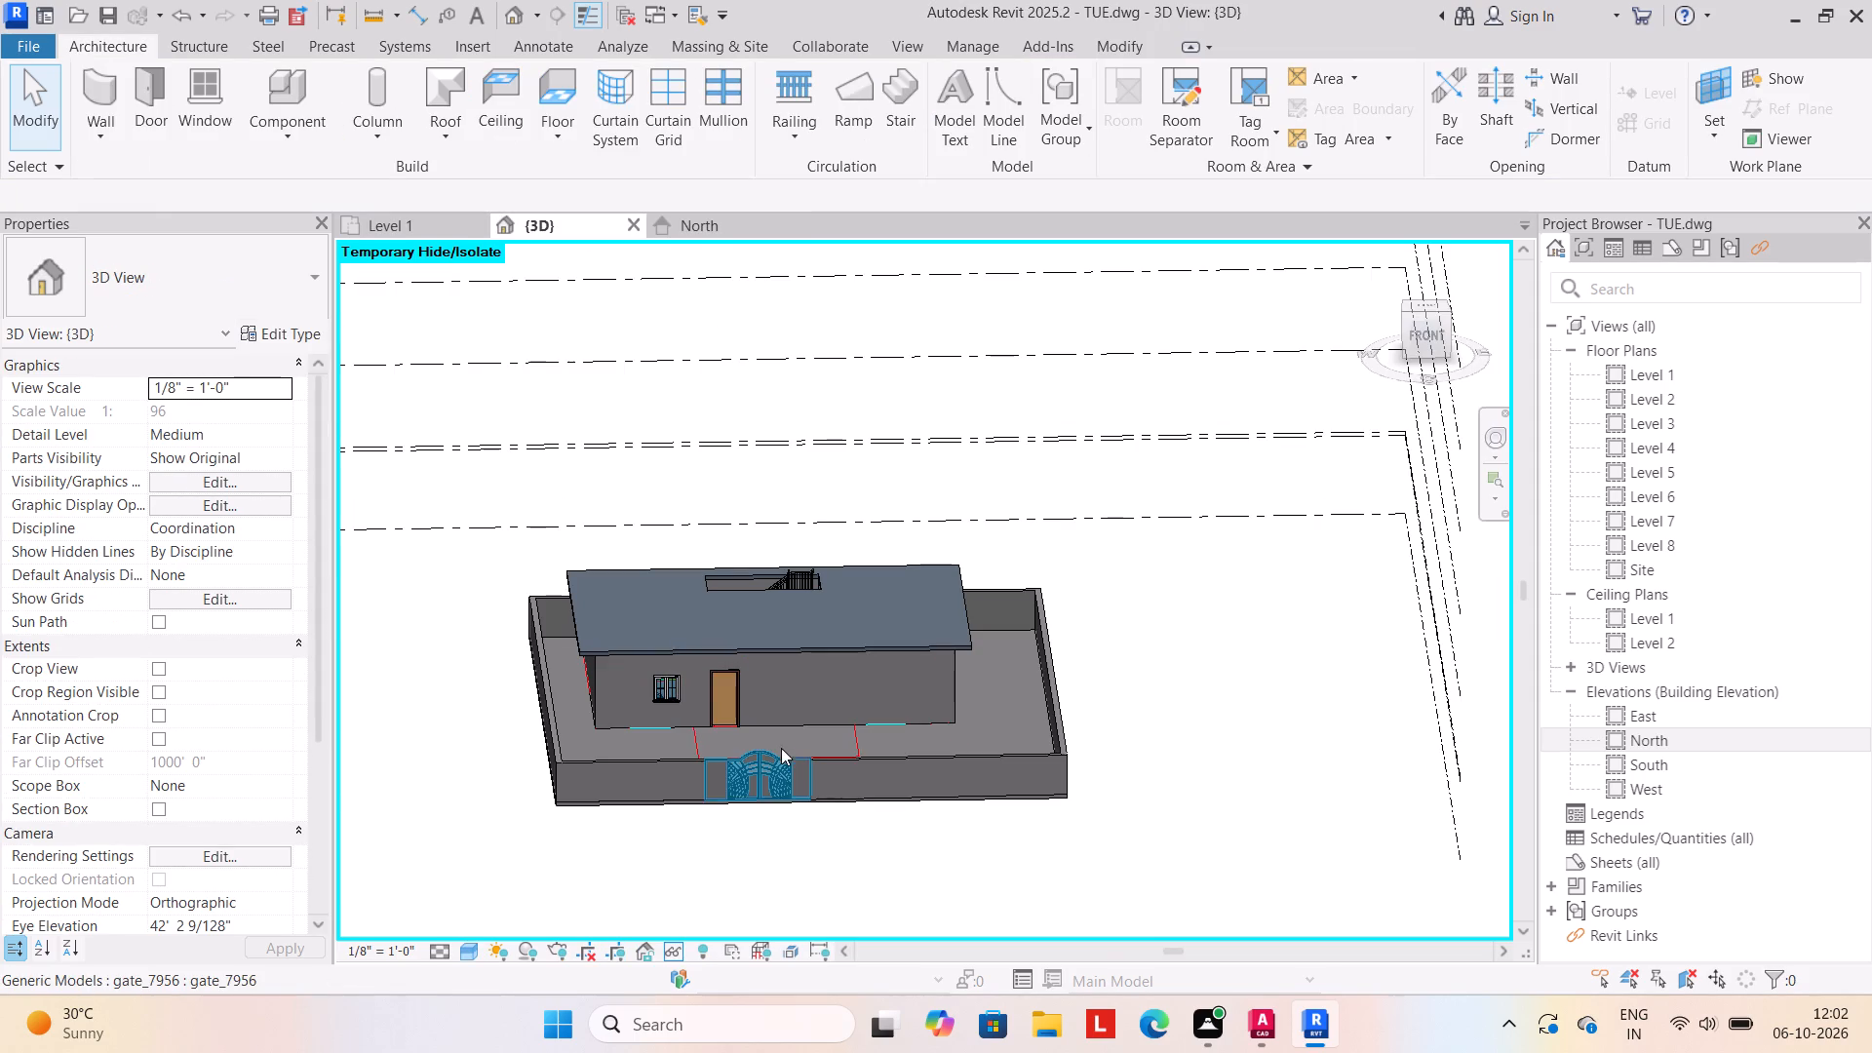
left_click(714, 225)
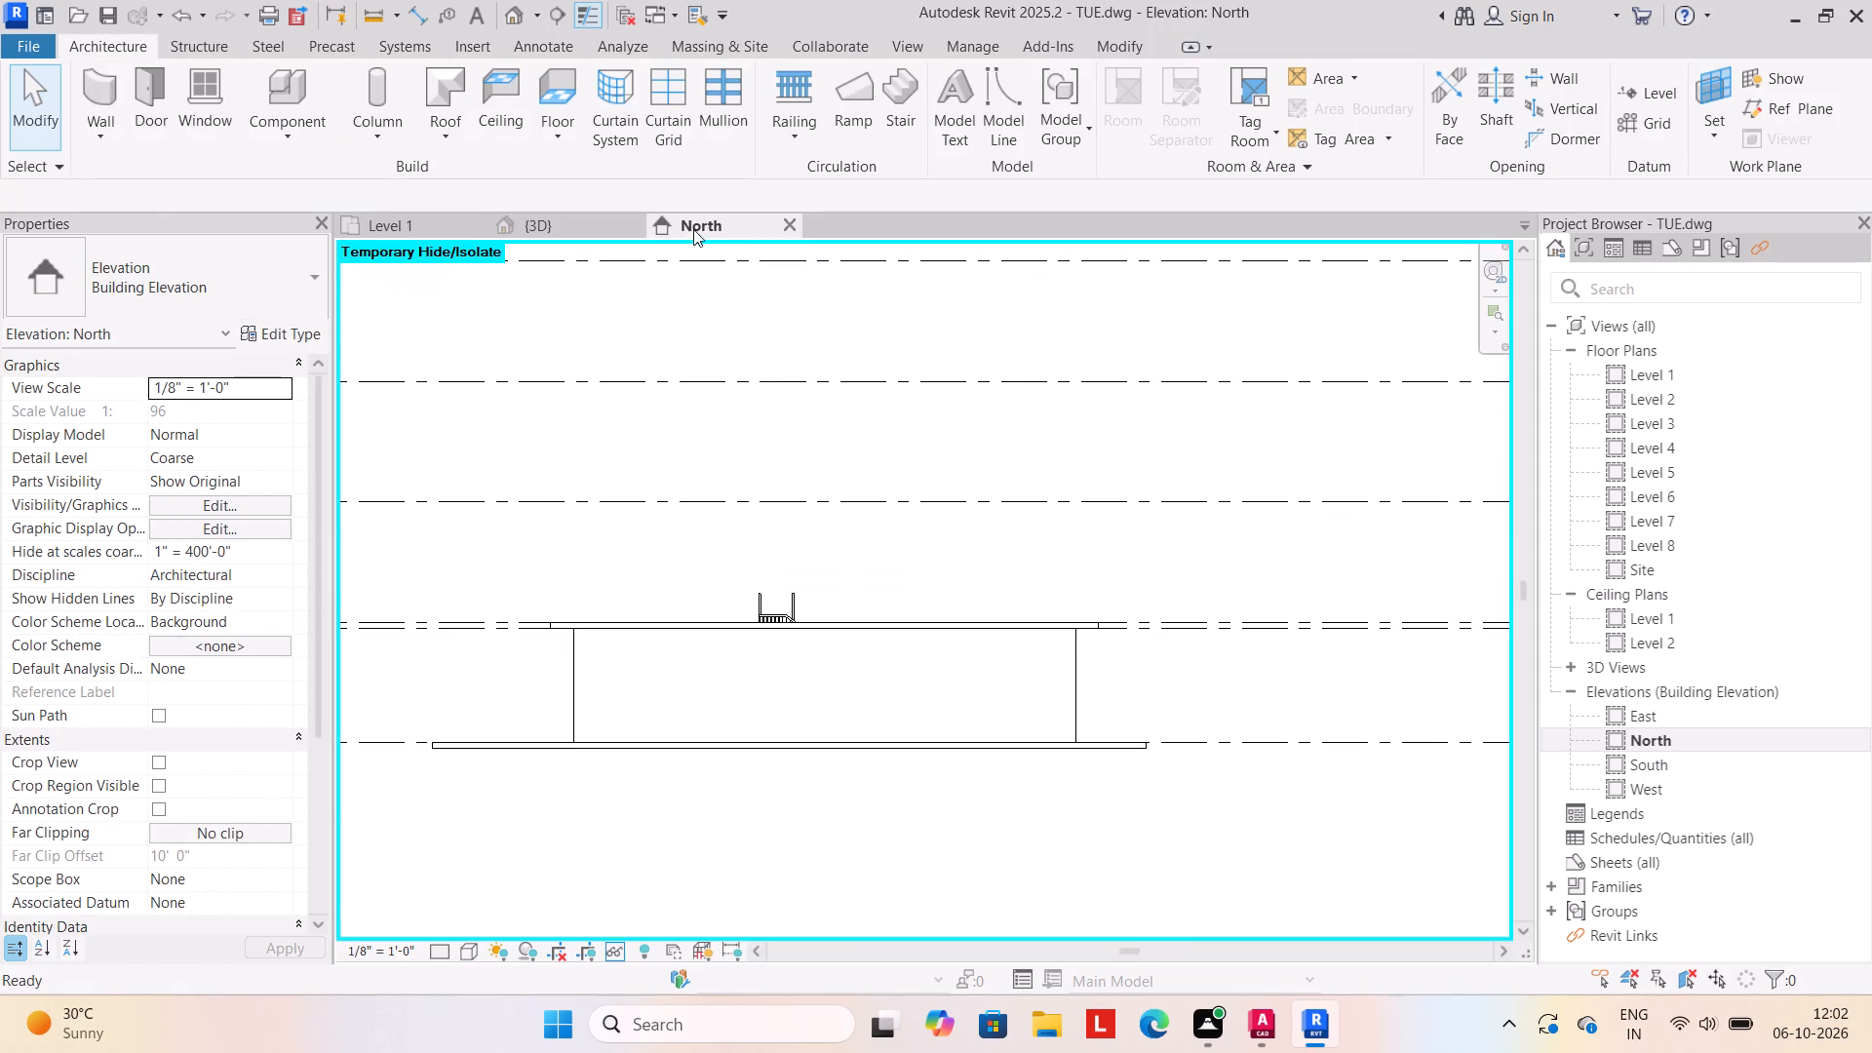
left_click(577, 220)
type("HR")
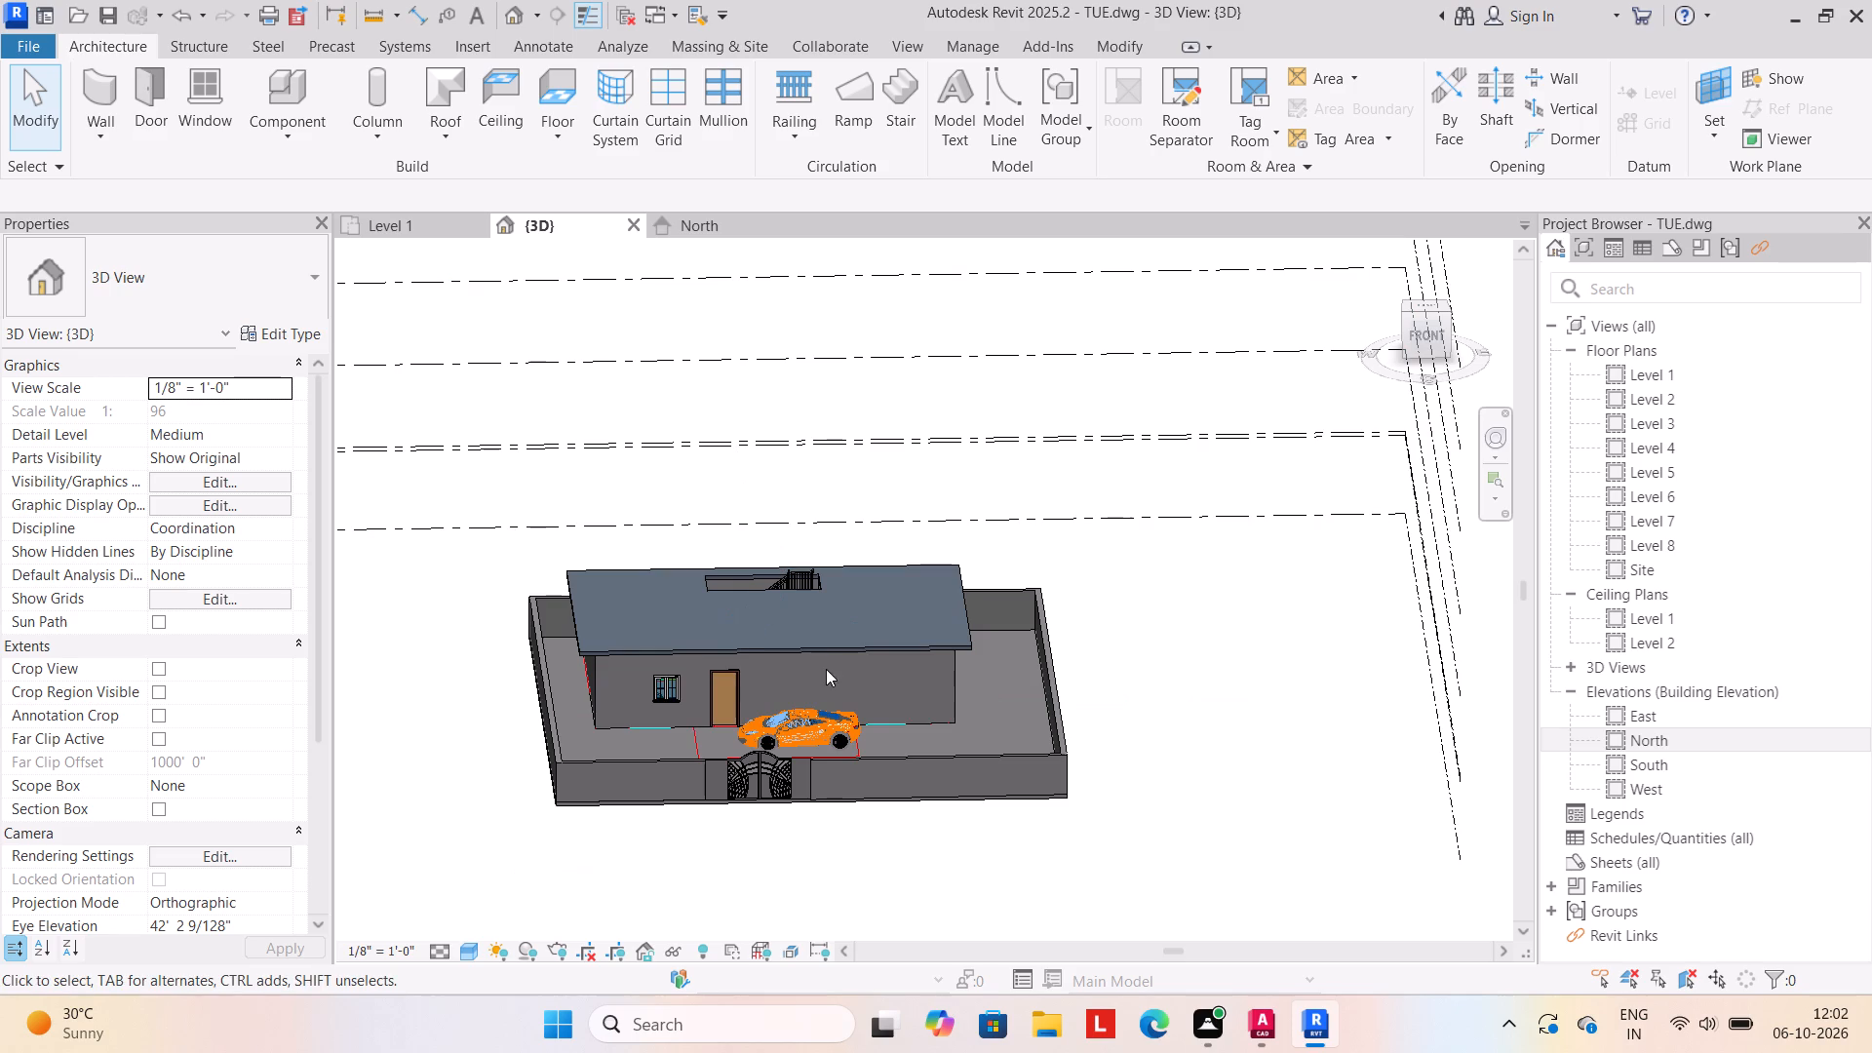
Delete the parked McLaren car in the 3D view and return to the North elevation.
left_click(811, 712)
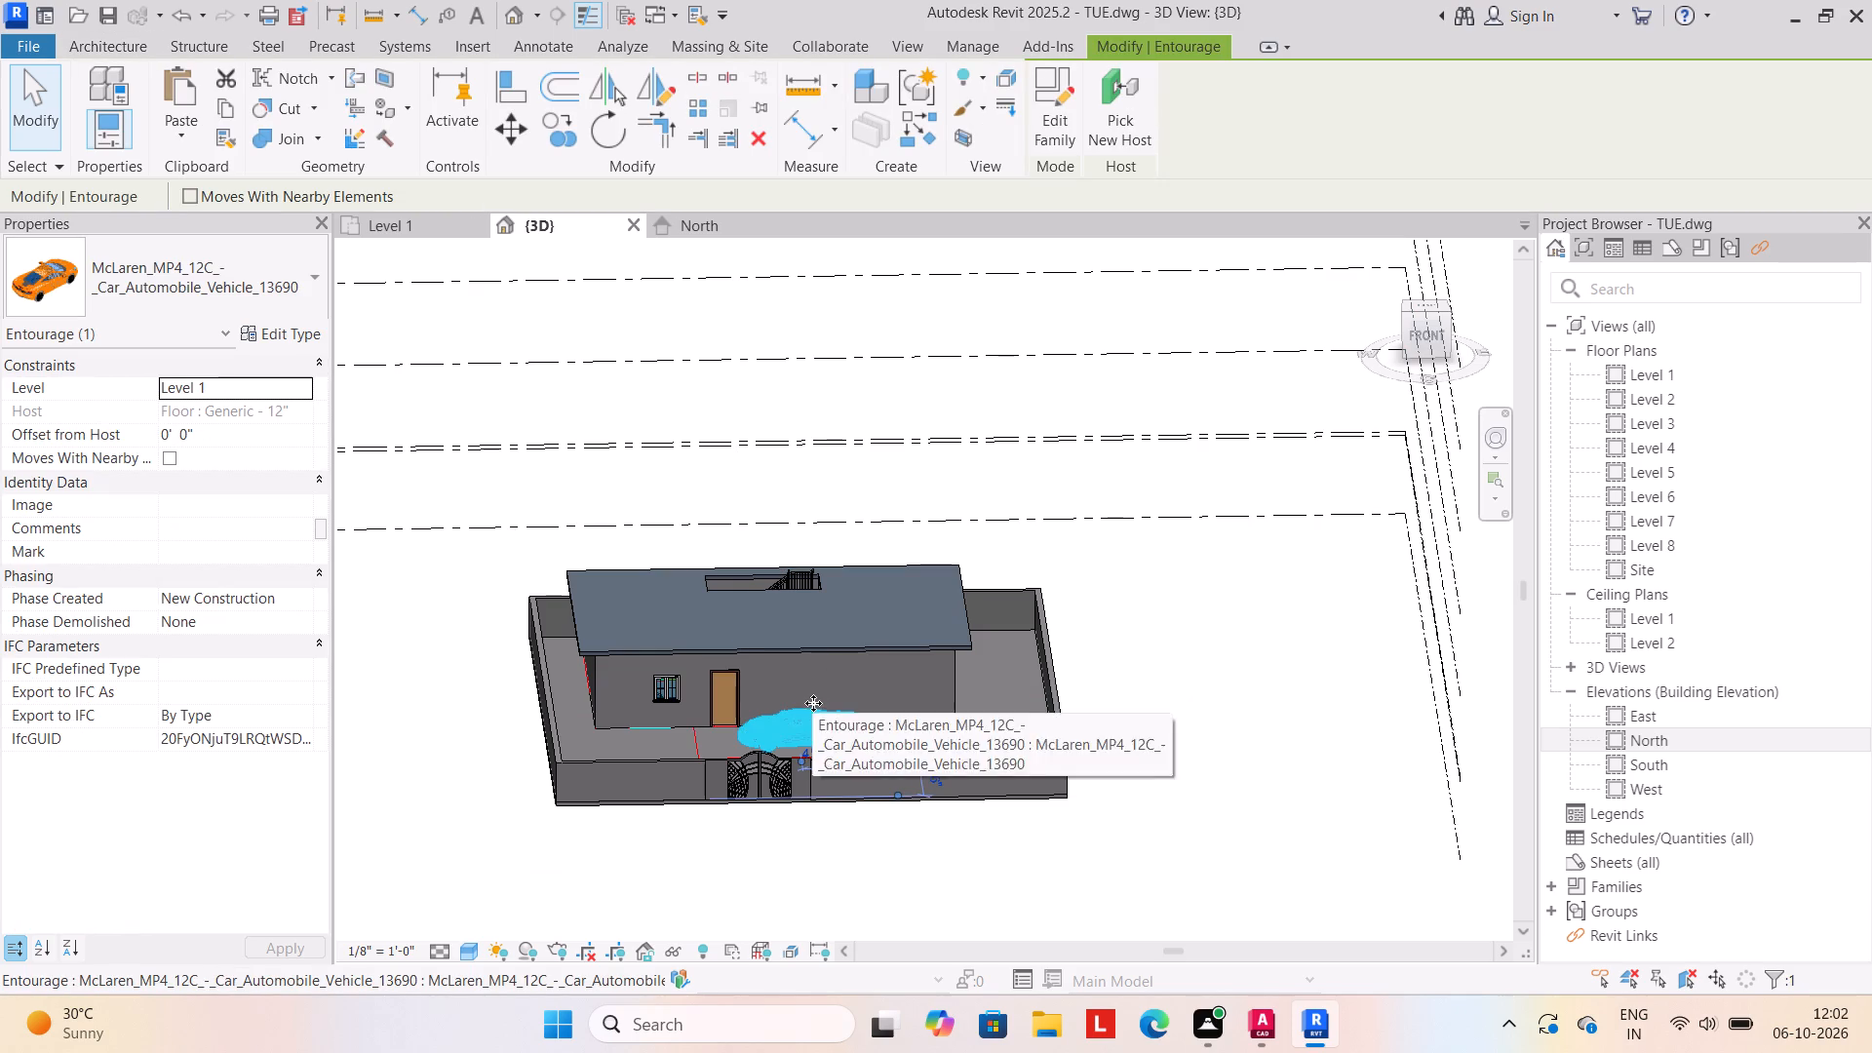
key("Delete")
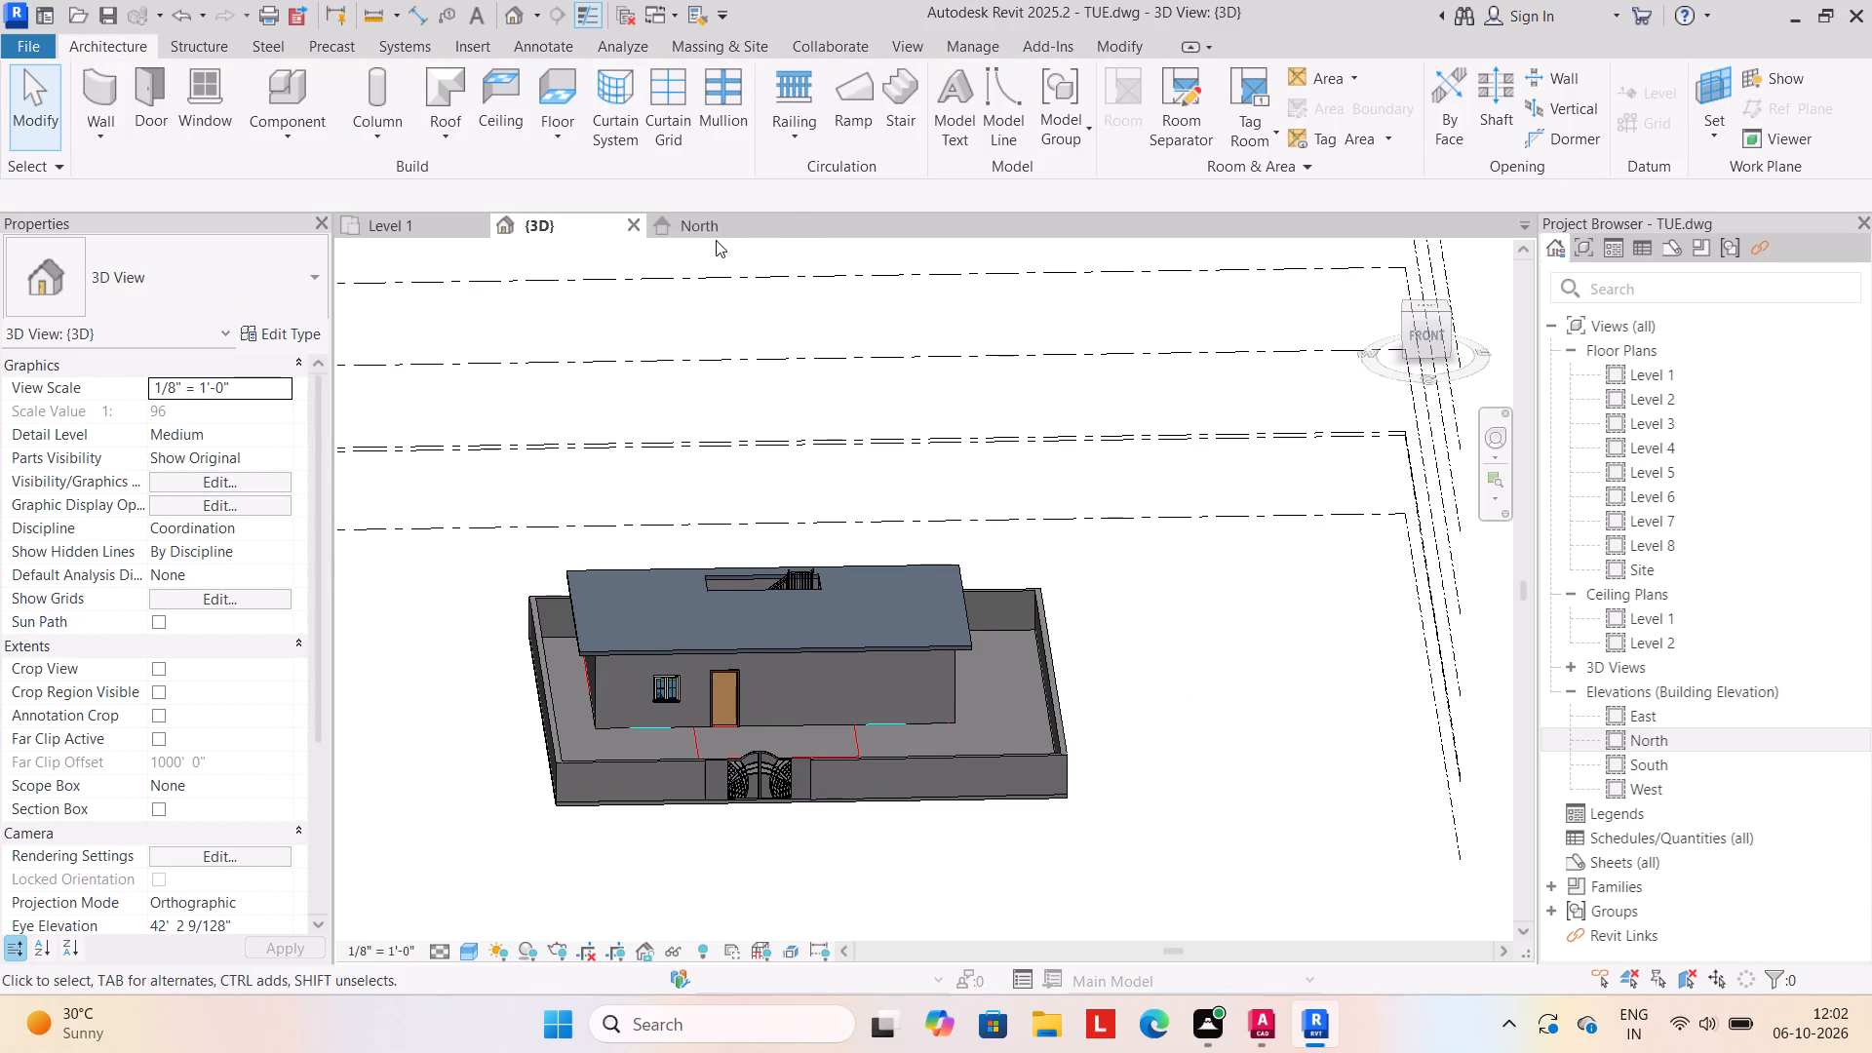
left_click(713, 229)
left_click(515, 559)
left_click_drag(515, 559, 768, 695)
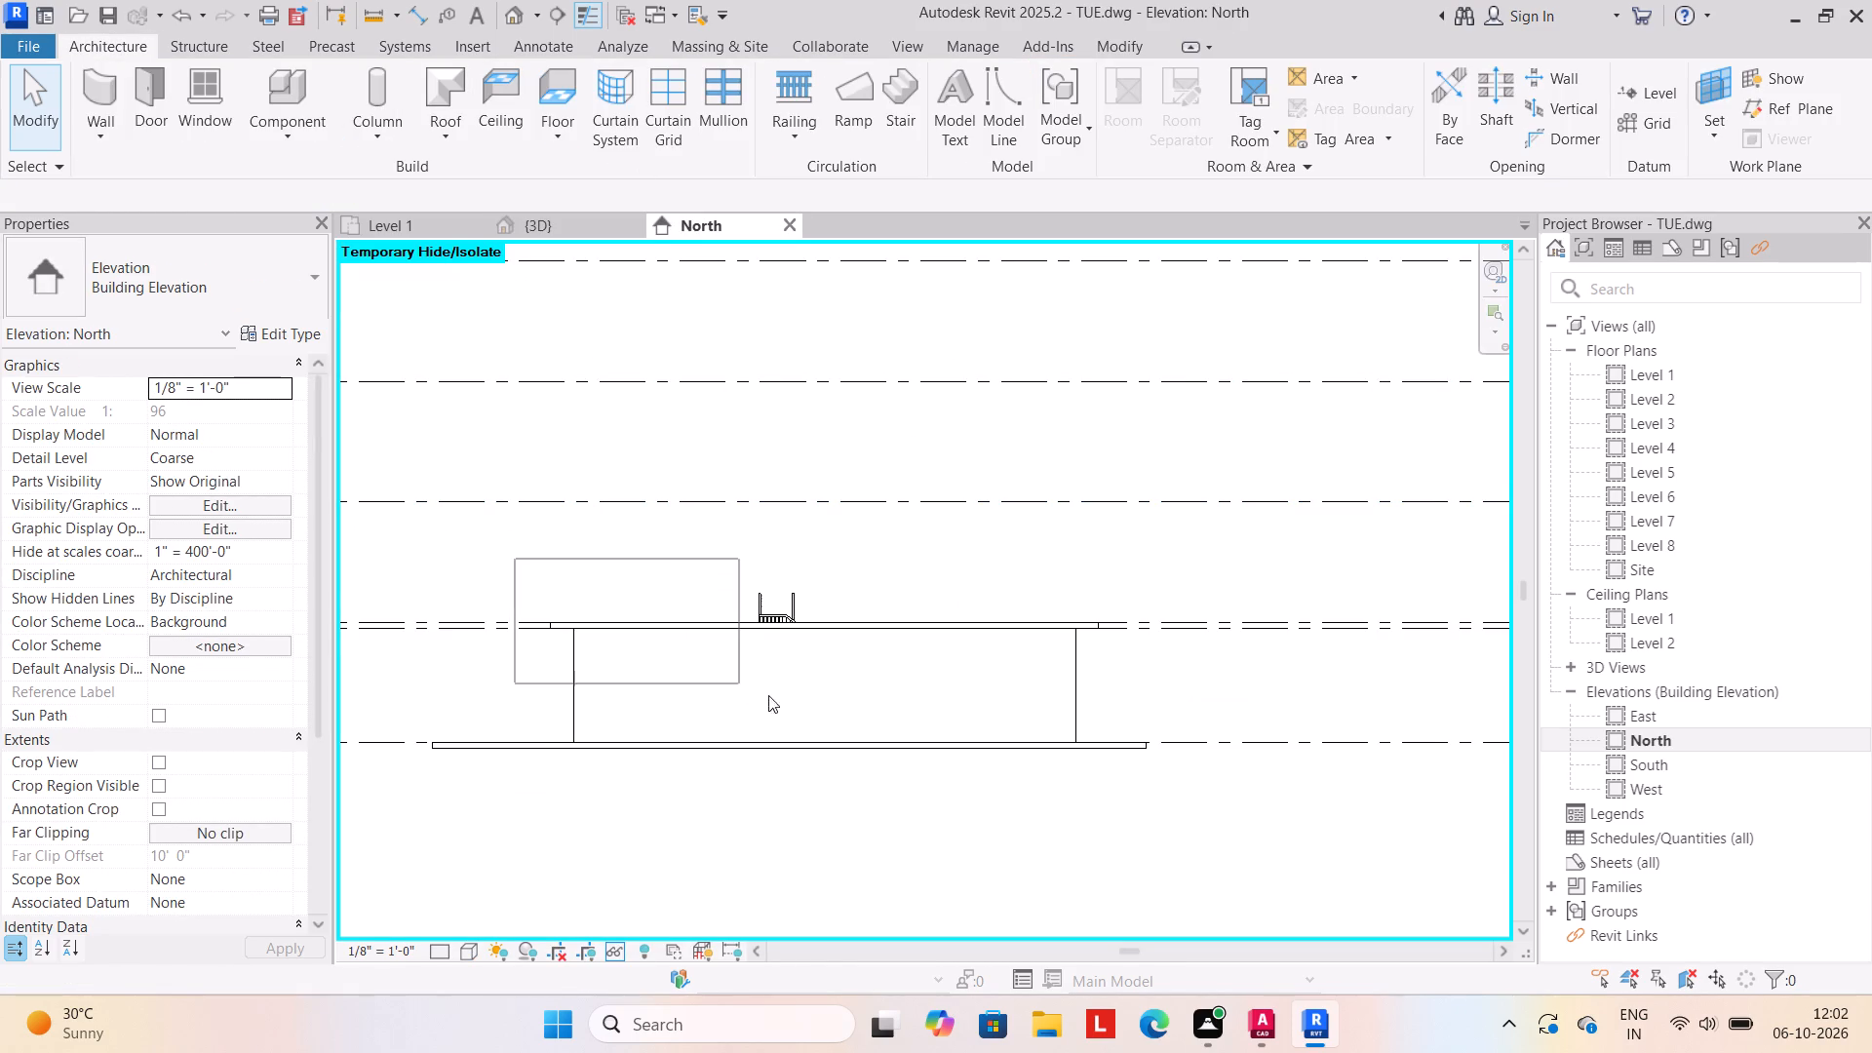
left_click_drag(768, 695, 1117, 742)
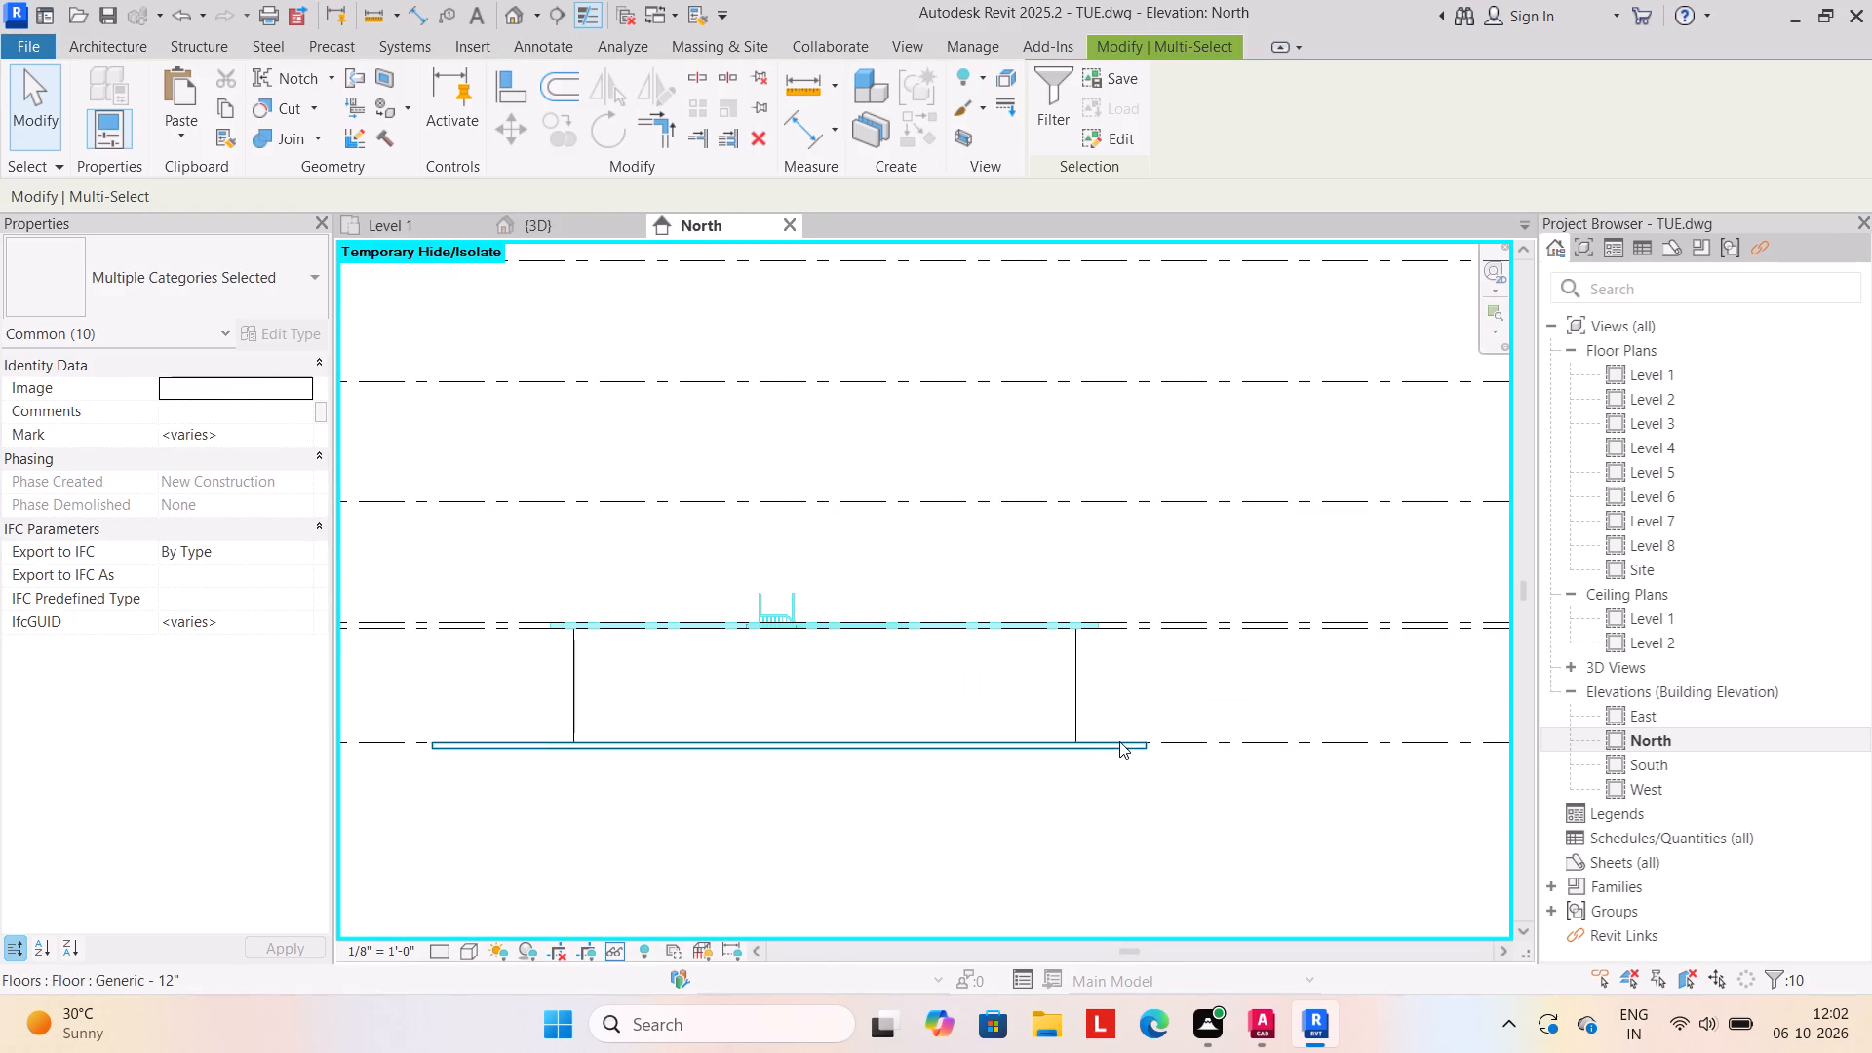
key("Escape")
Select the whole house above the floor slab in the North elevation and copy it to the clipboard.
scroll(601, 622, "up", 2)
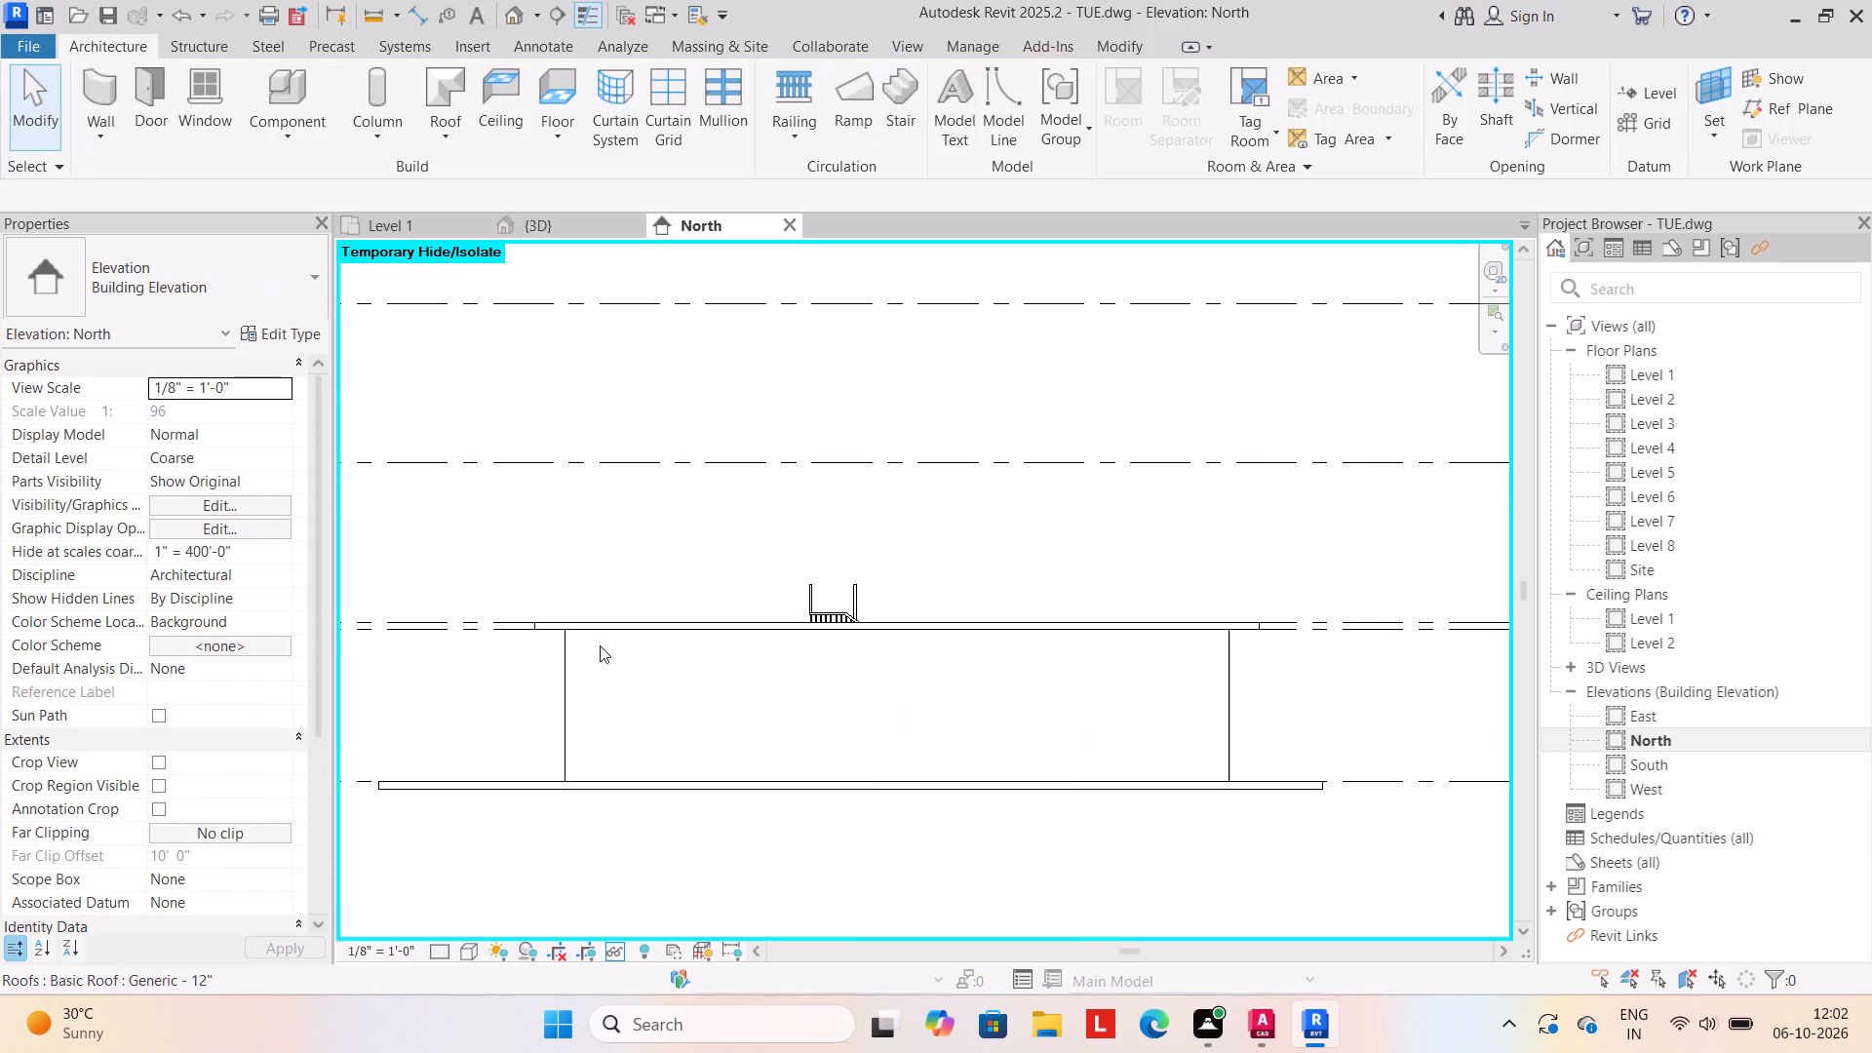
left_click(500, 550)
left_click_drag(497, 545, 976, 725)
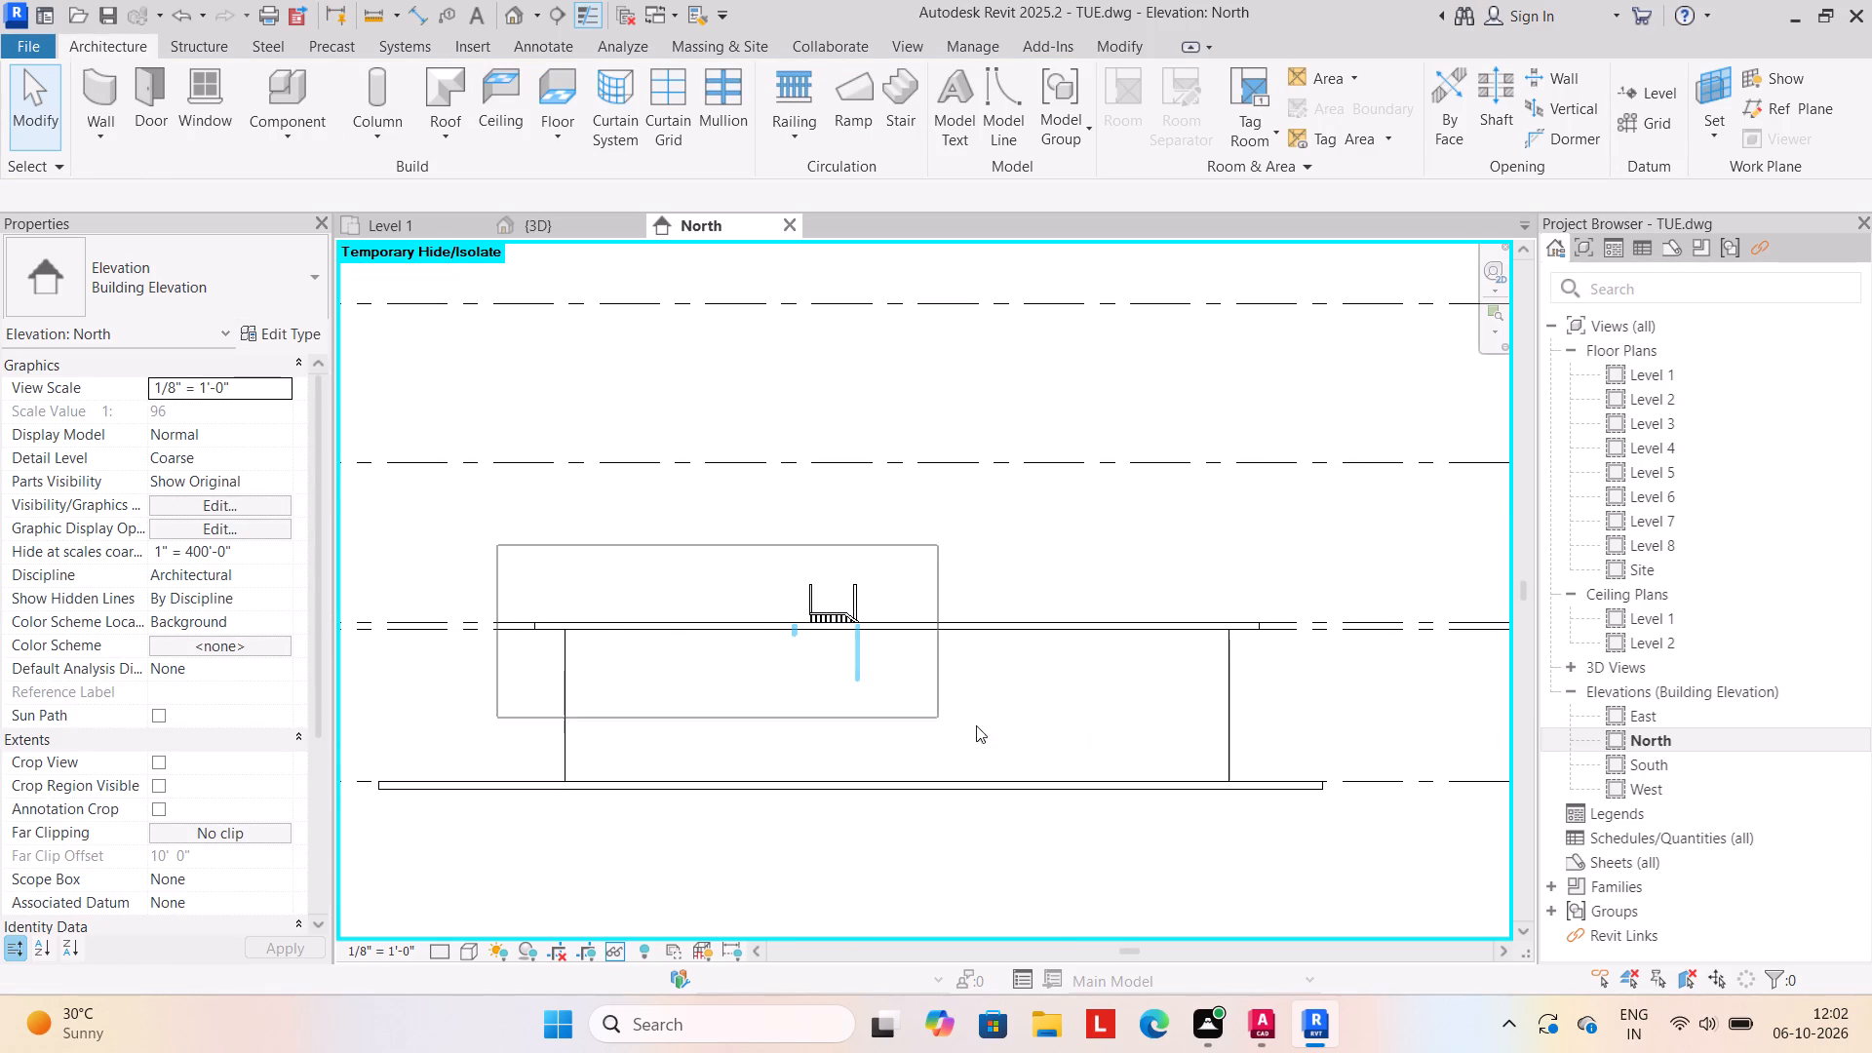
left_click_drag(976, 725, 1266, 768)
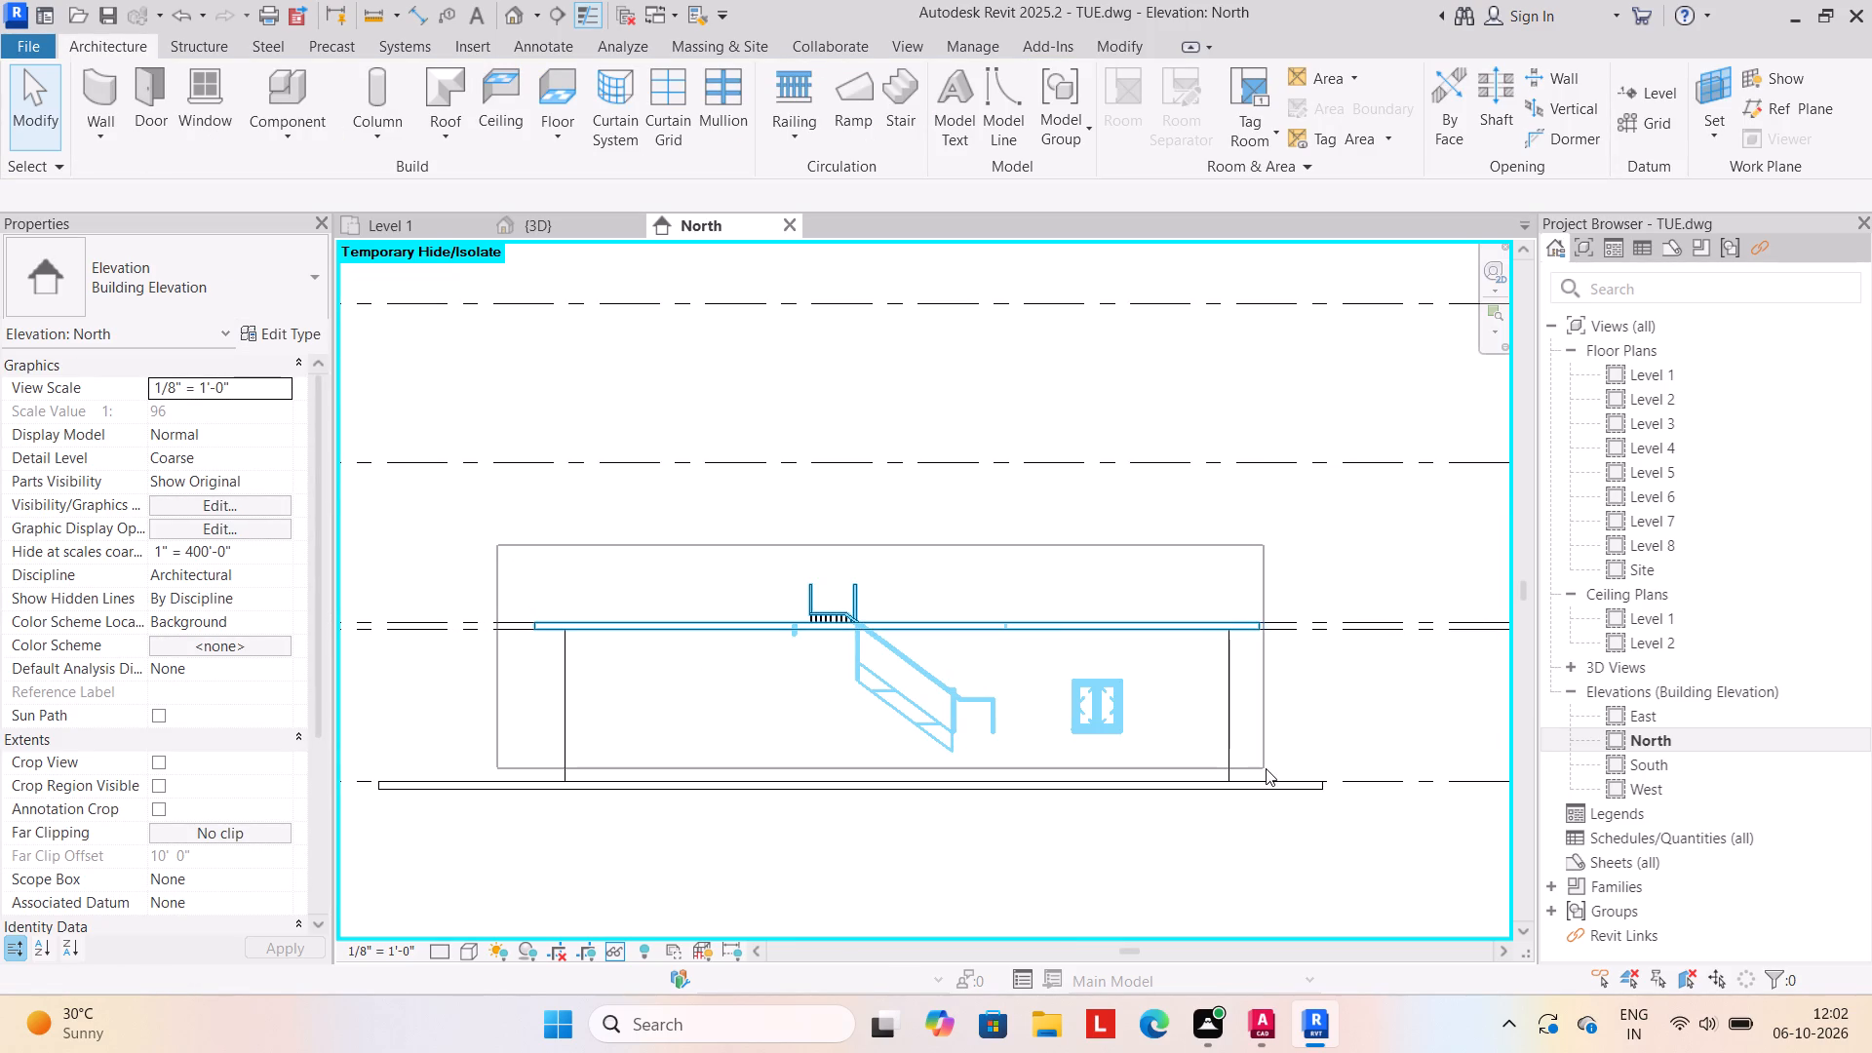
left_click_drag(1266, 768, 1291, 785)
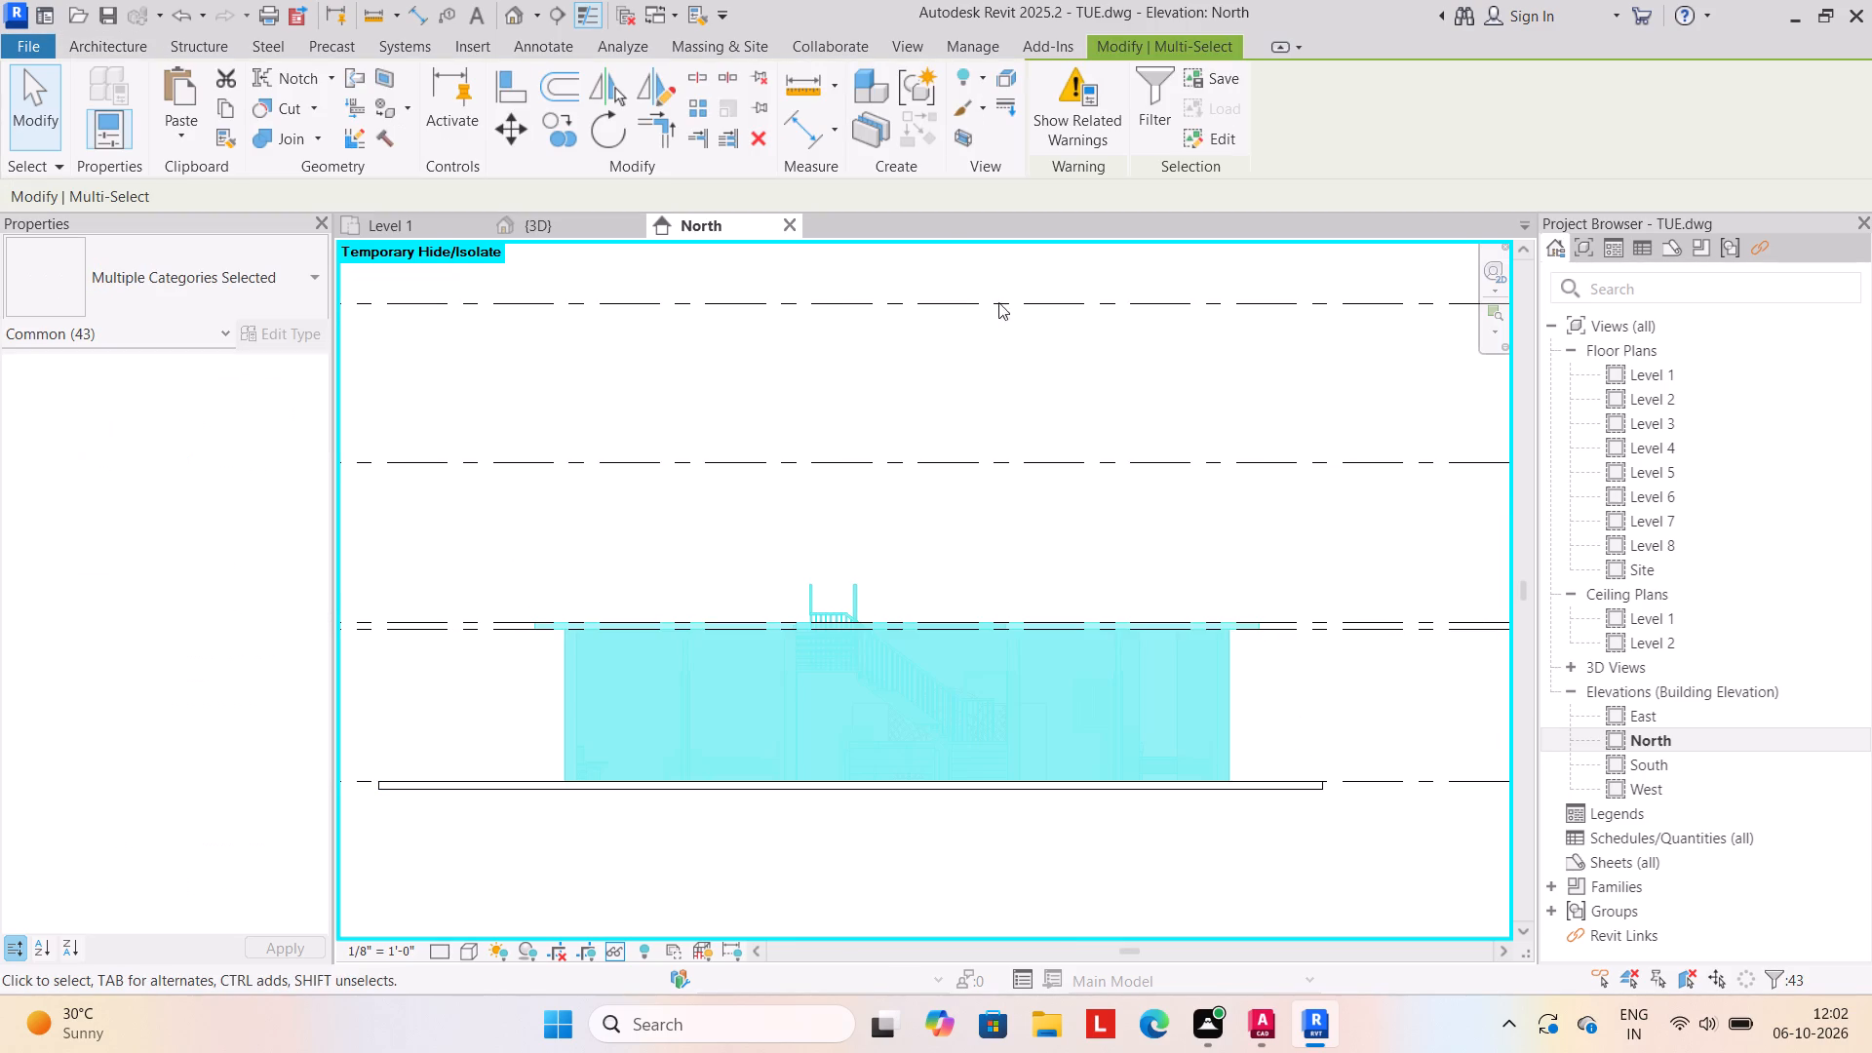
left_click(226, 111)
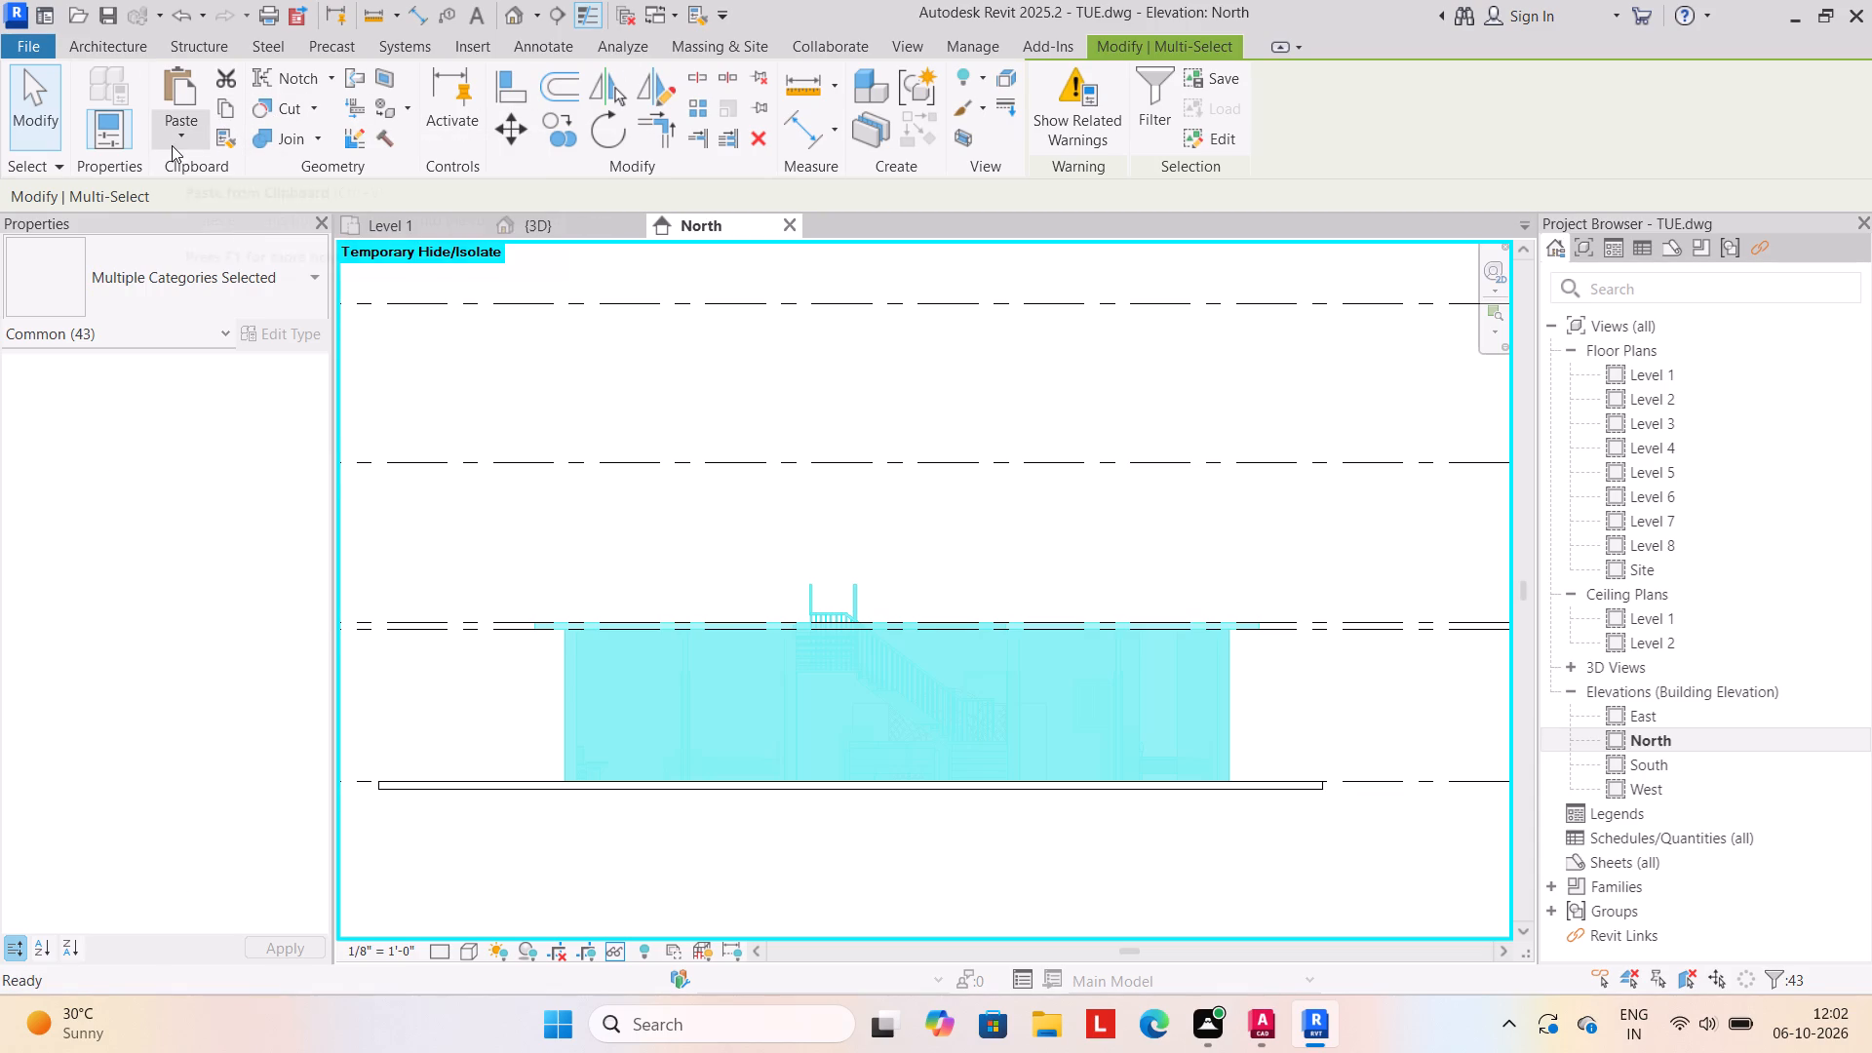
Paste the copied house aligned to Levels 3, 4, 5 and 6 in the North elevation.
left_click(177, 141)
left_click(249, 227)
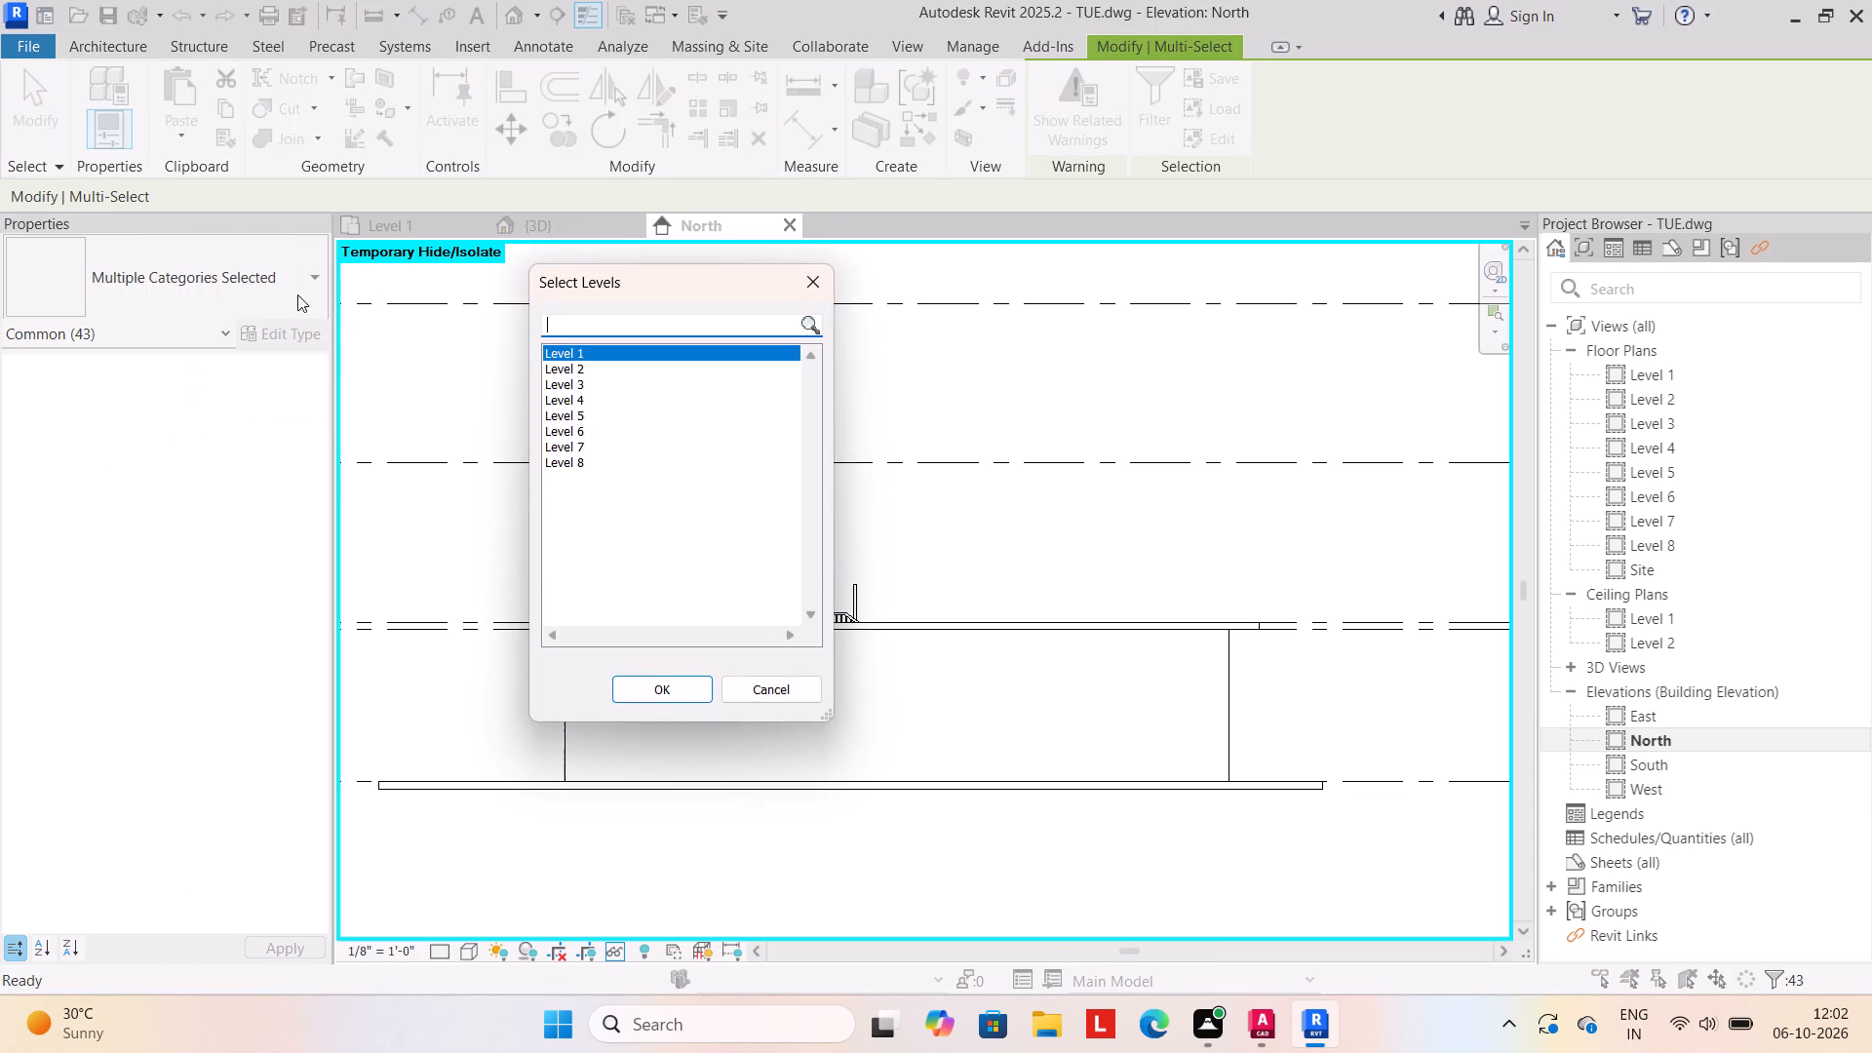
left_click(571, 381, "ctrl")
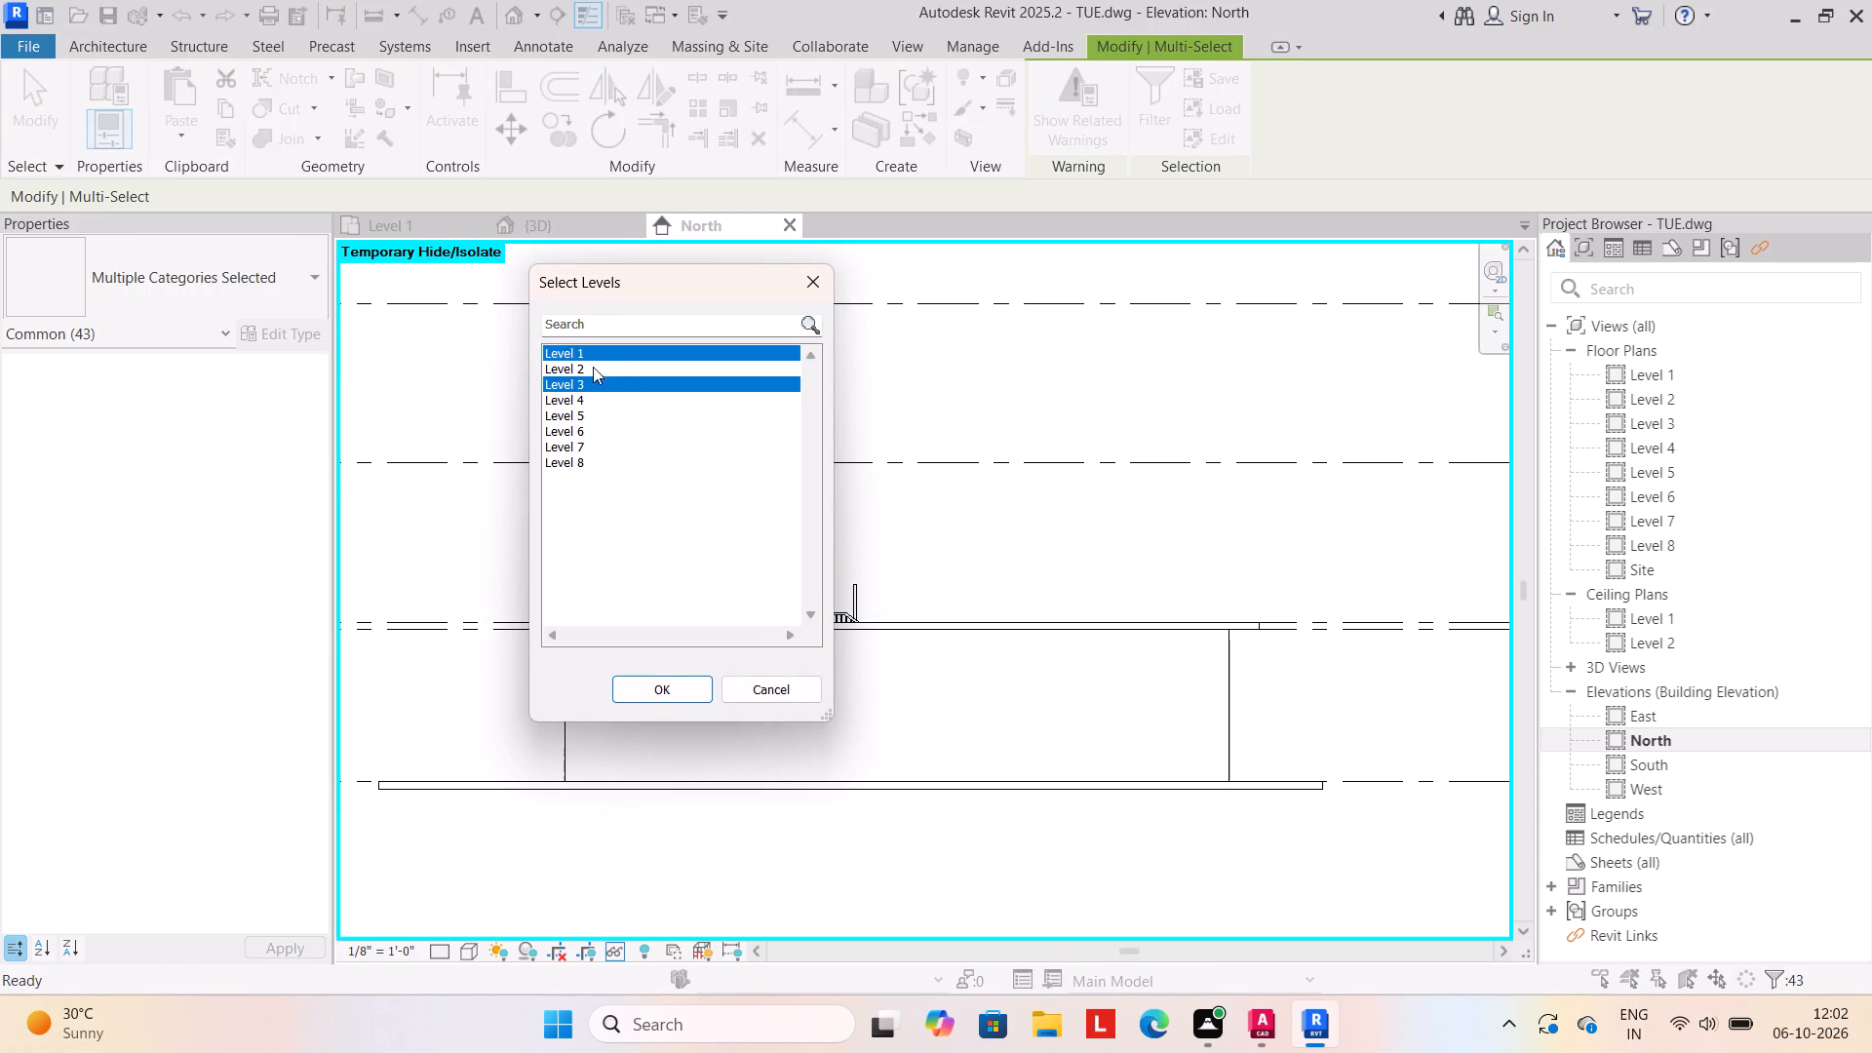
left_click(597, 351, "ctrl")
left_click_drag(597, 393, 597, 405, "ctrl")
left_click(599, 413, "ctrl")
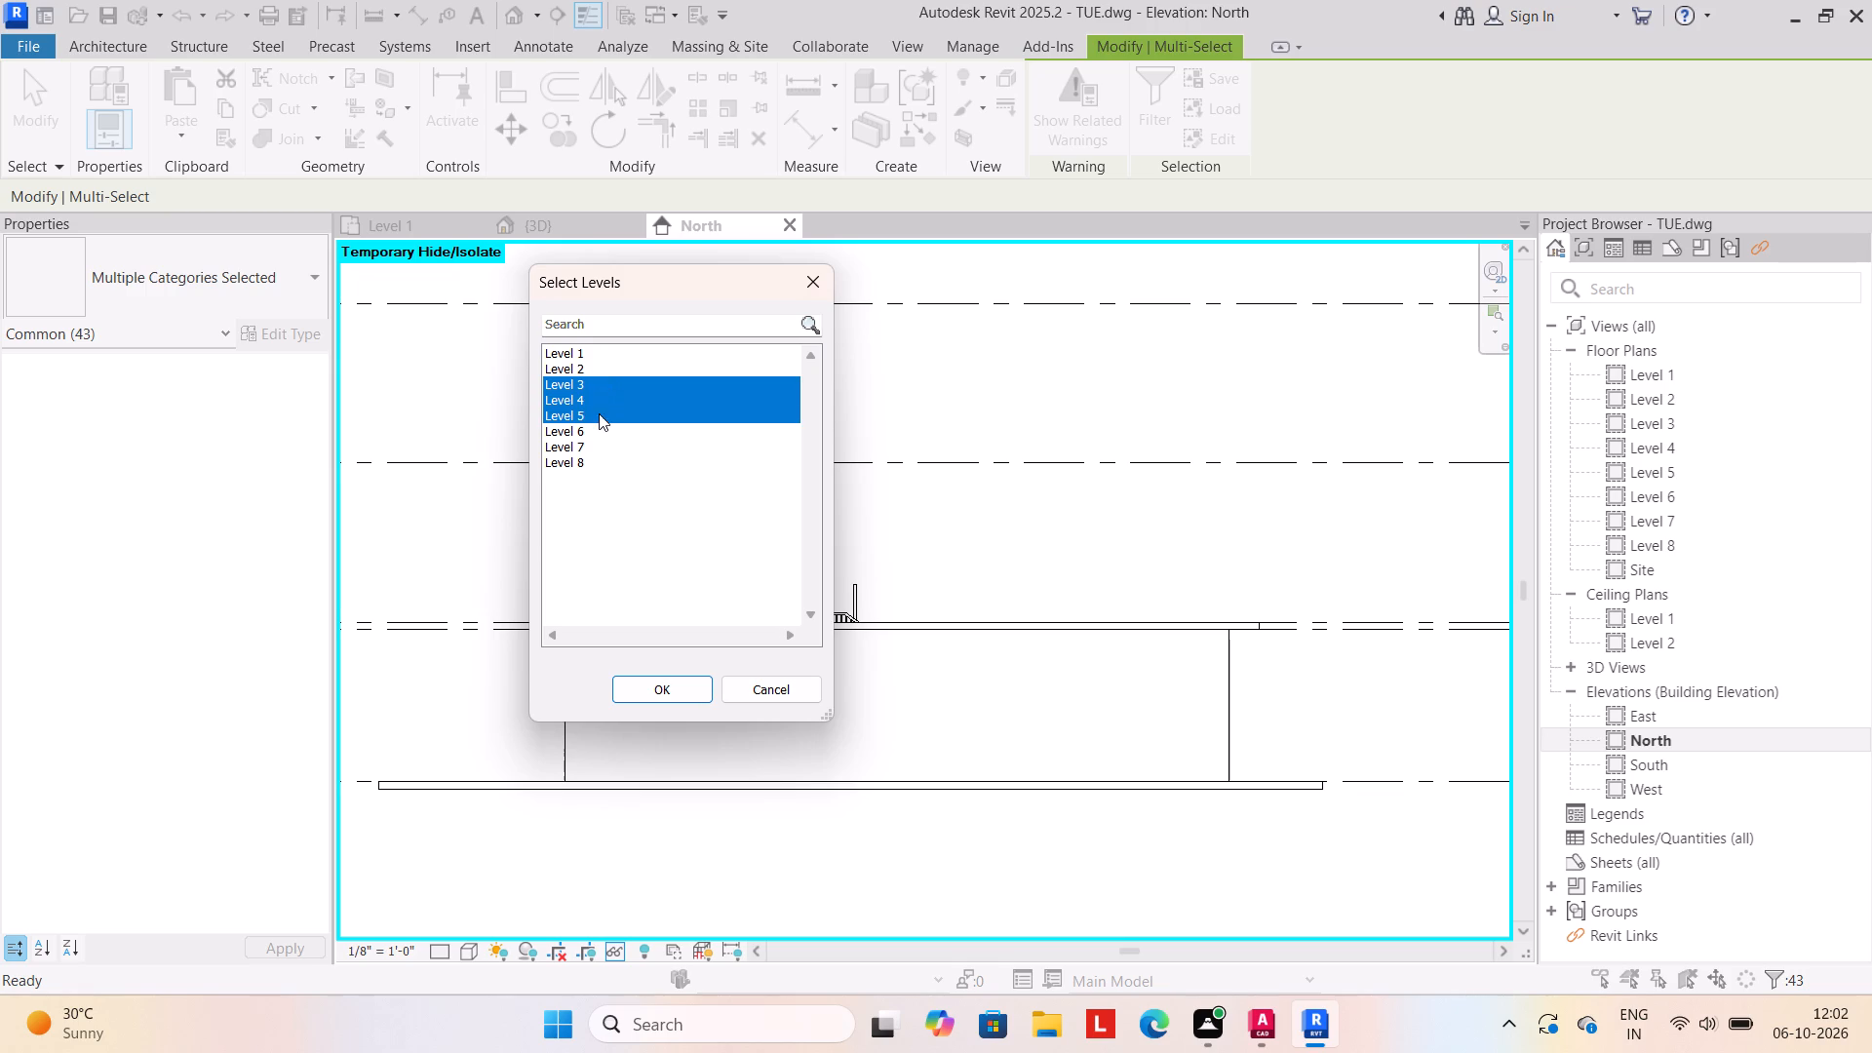
left_click(602, 424, "ctrl")
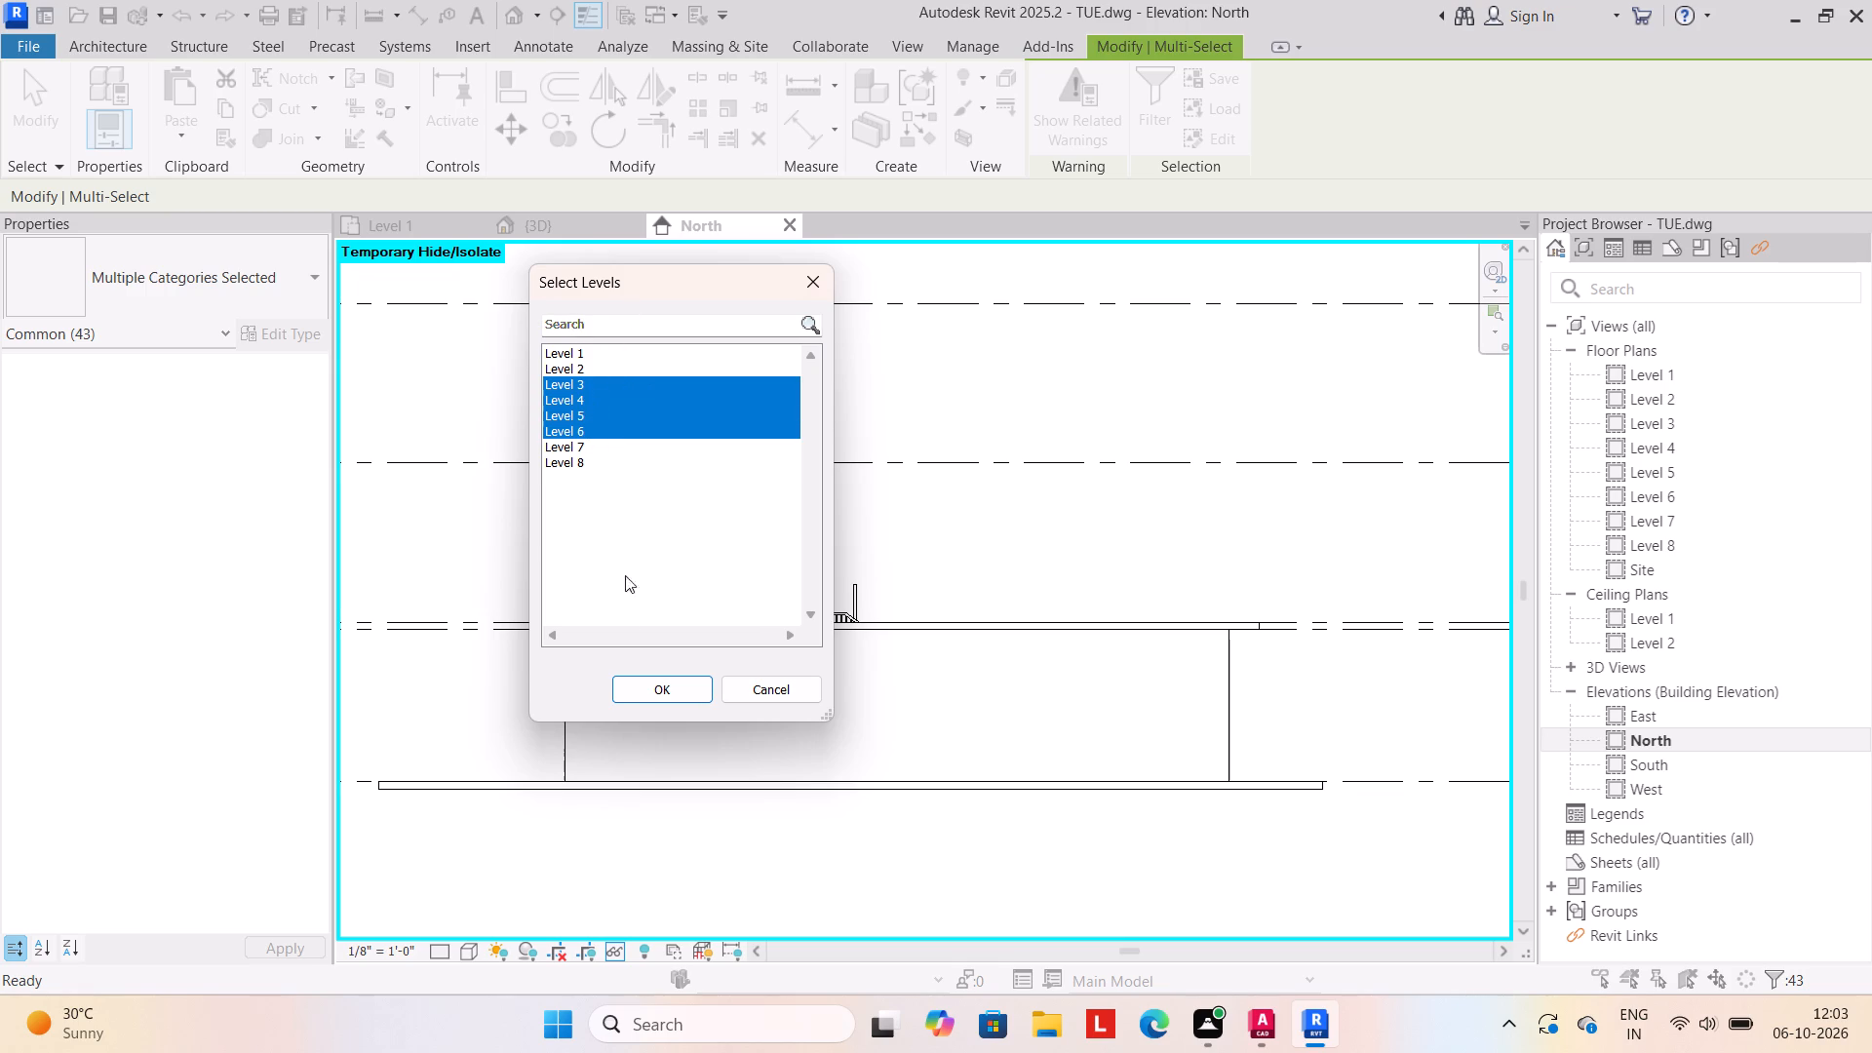
left_click(623, 691)
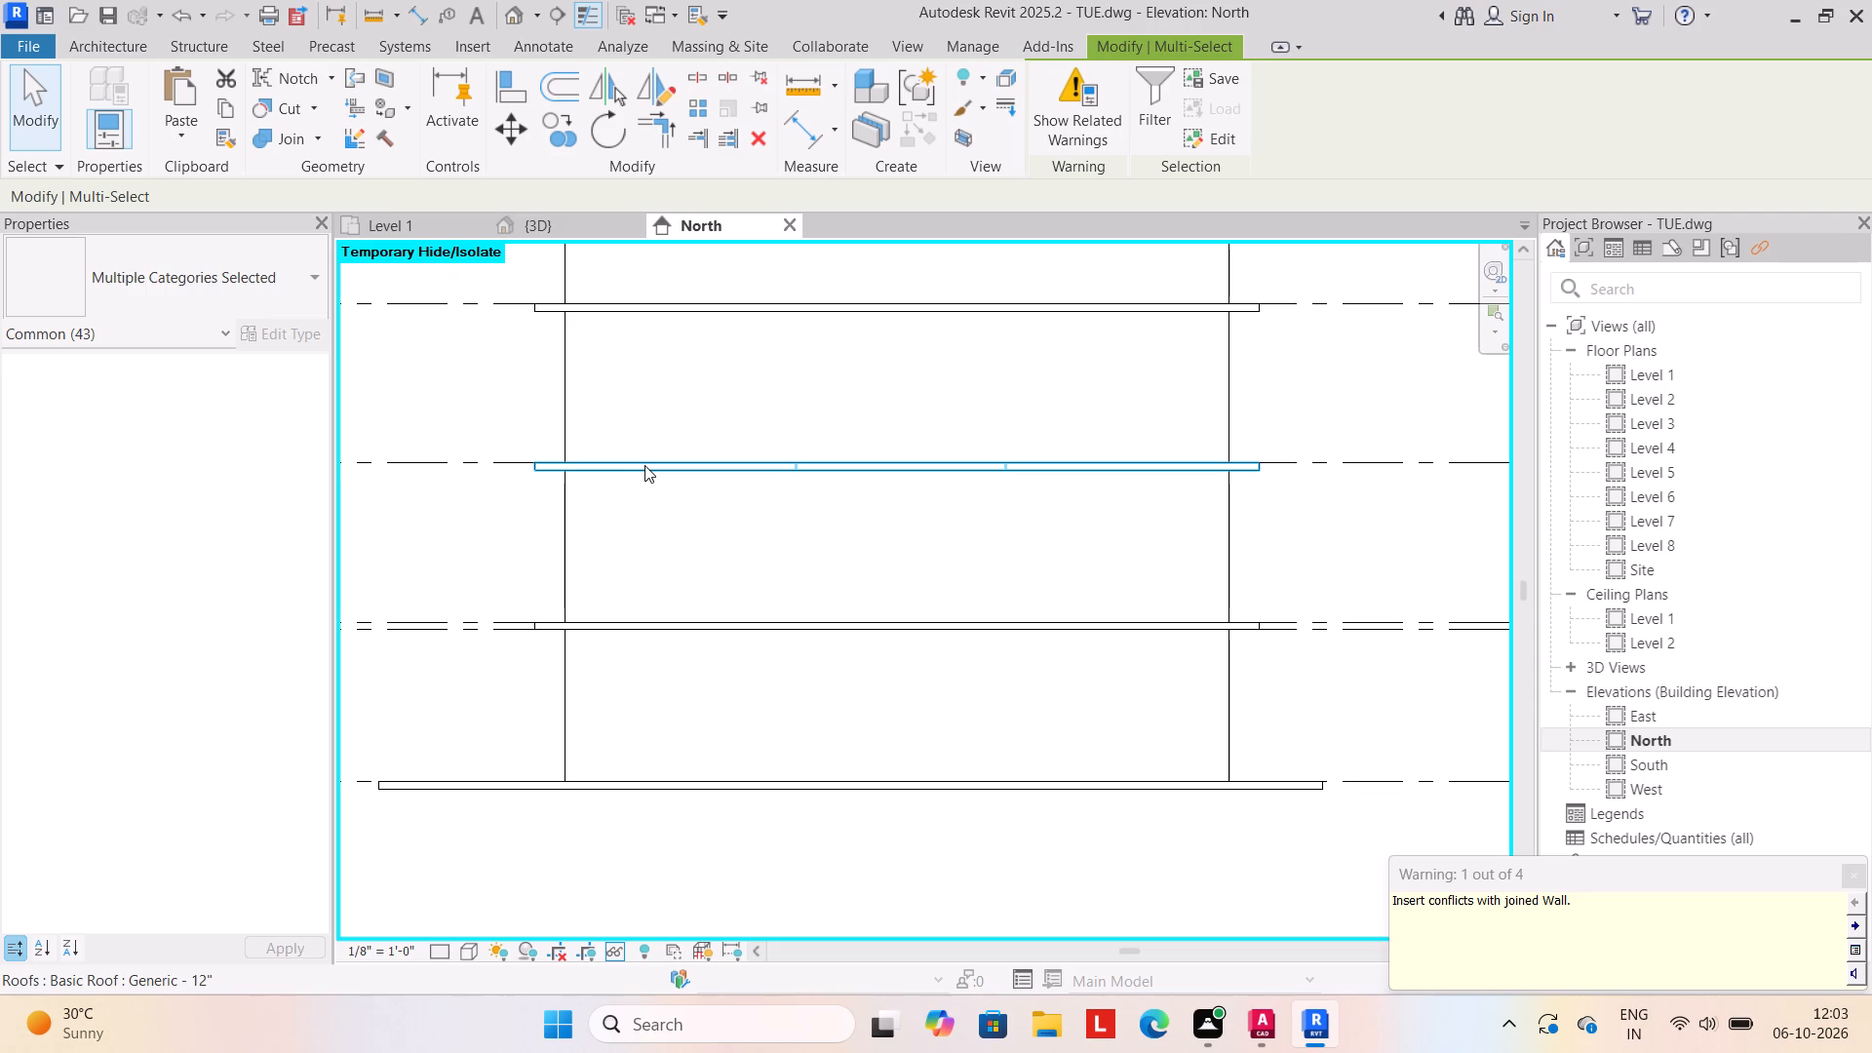
left_click(742, 869)
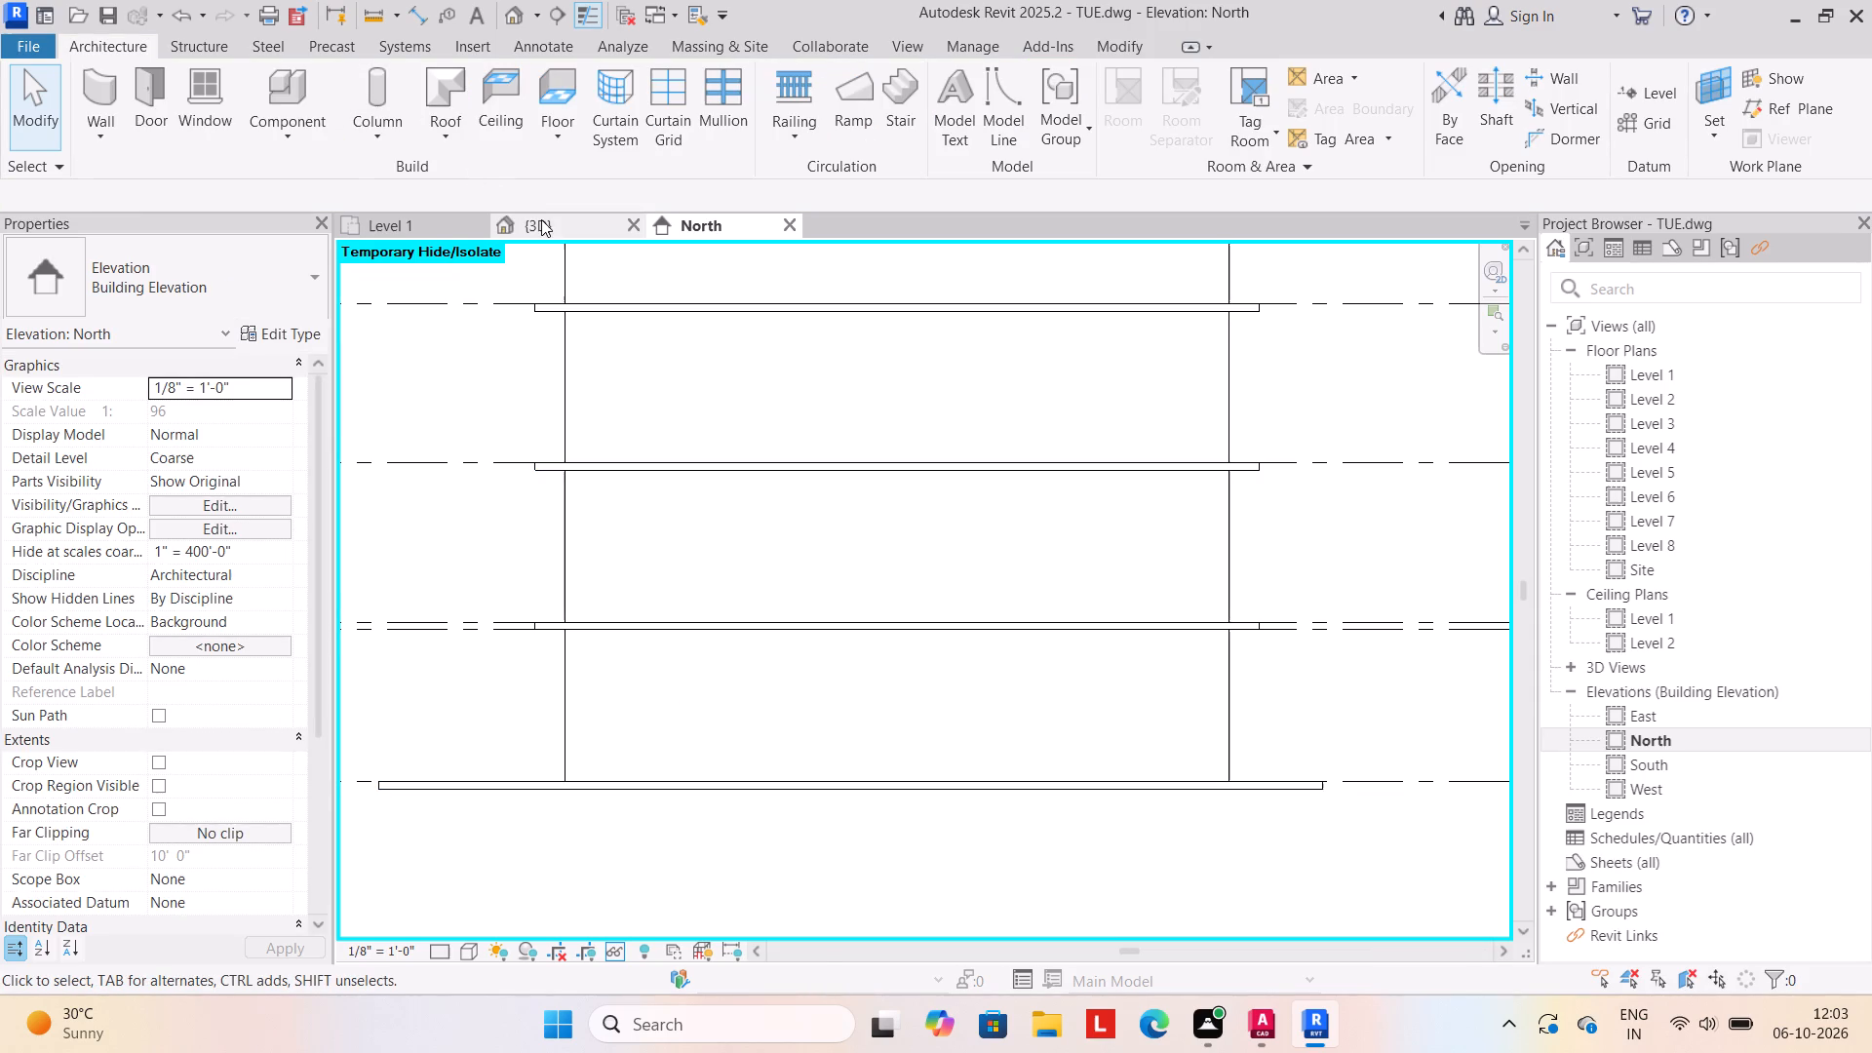
In the 3D view, delete the copied TUE.dwg imports lying on Level 5 and Level 4.
left_click(541, 219)
scroll(538, 535, "down", 1)
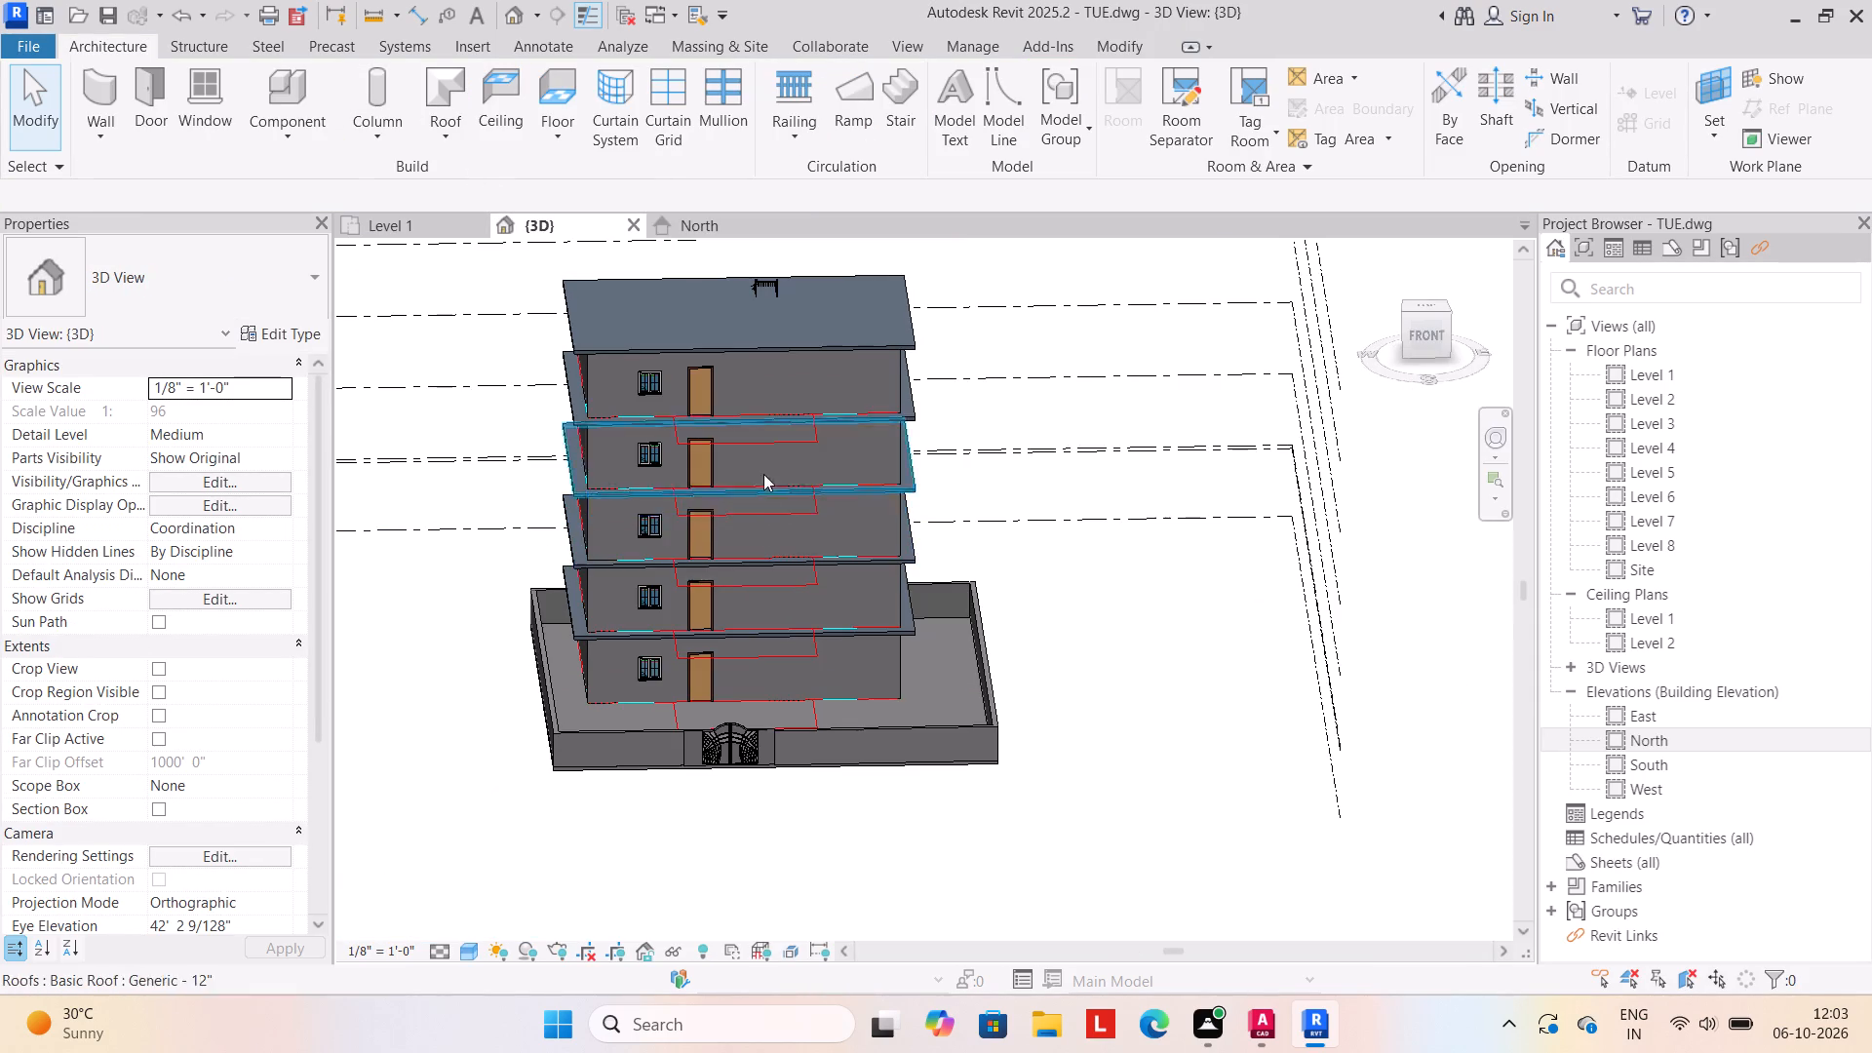
scroll(756, 460, "up", 9)
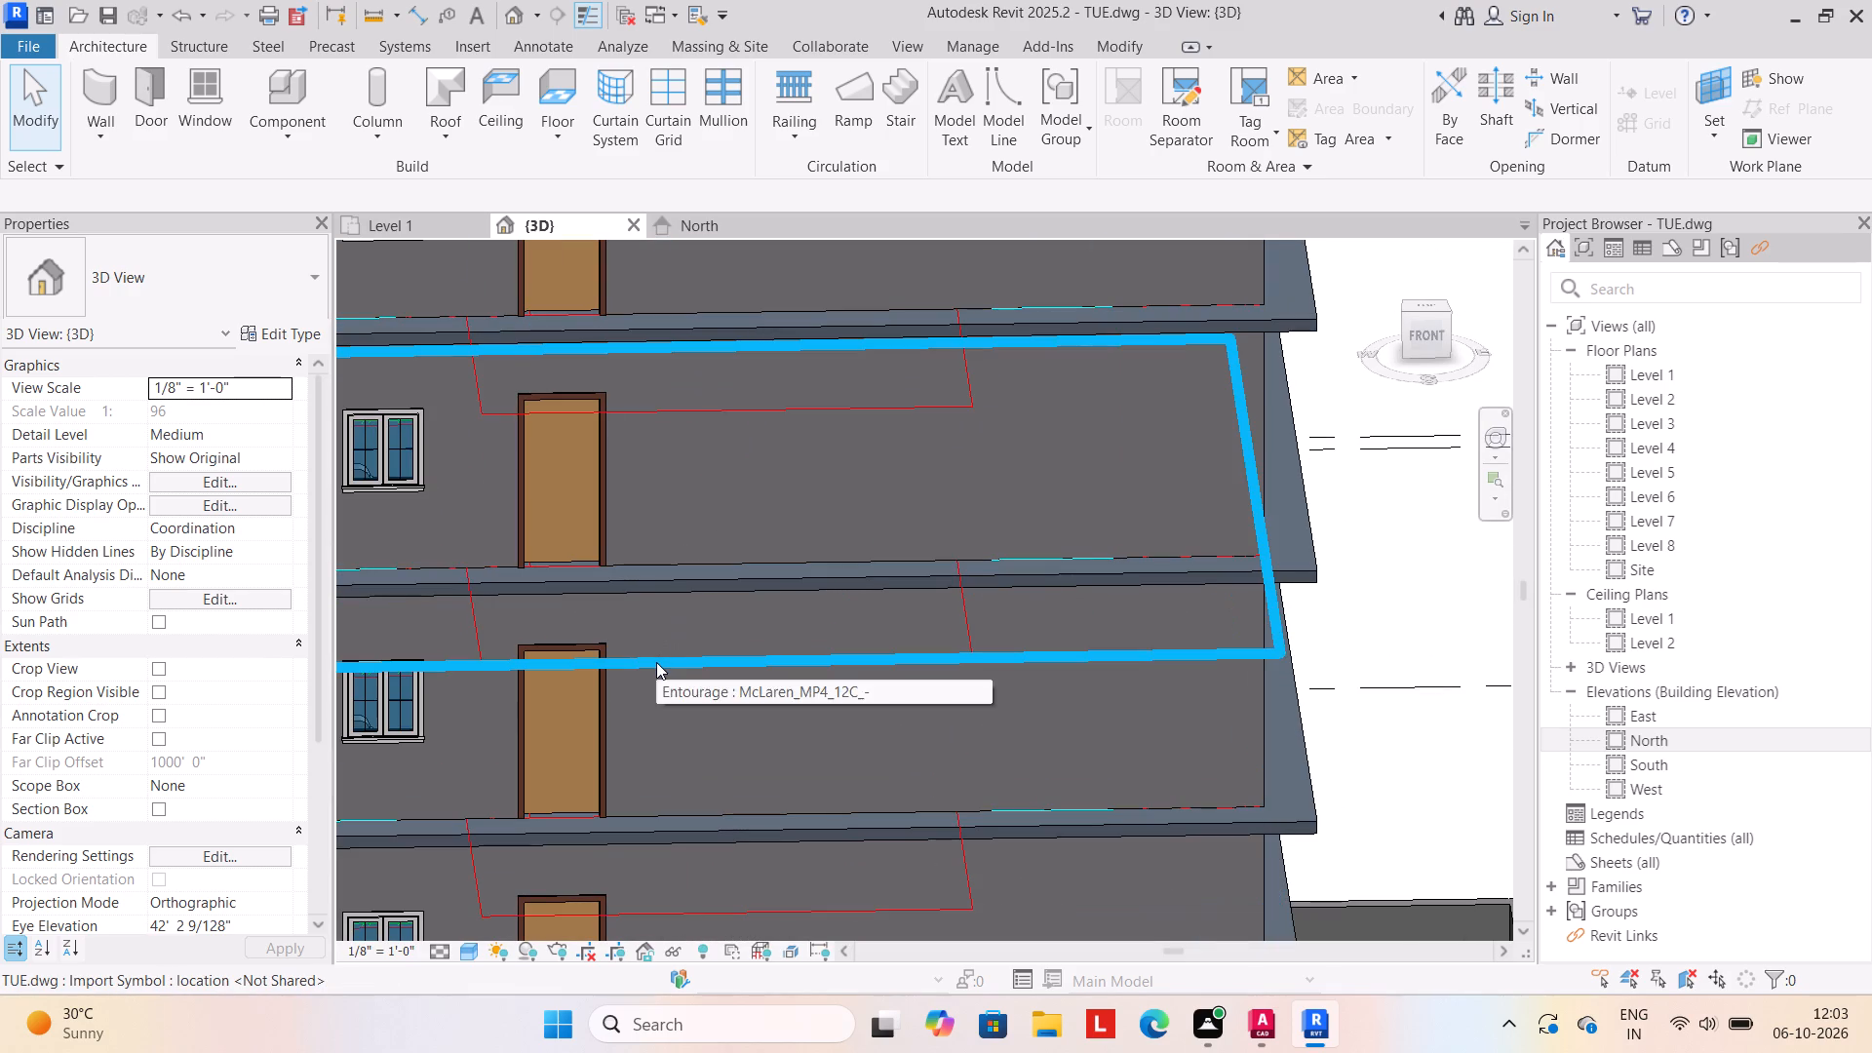
left_click(656, 662)
key("Delete")
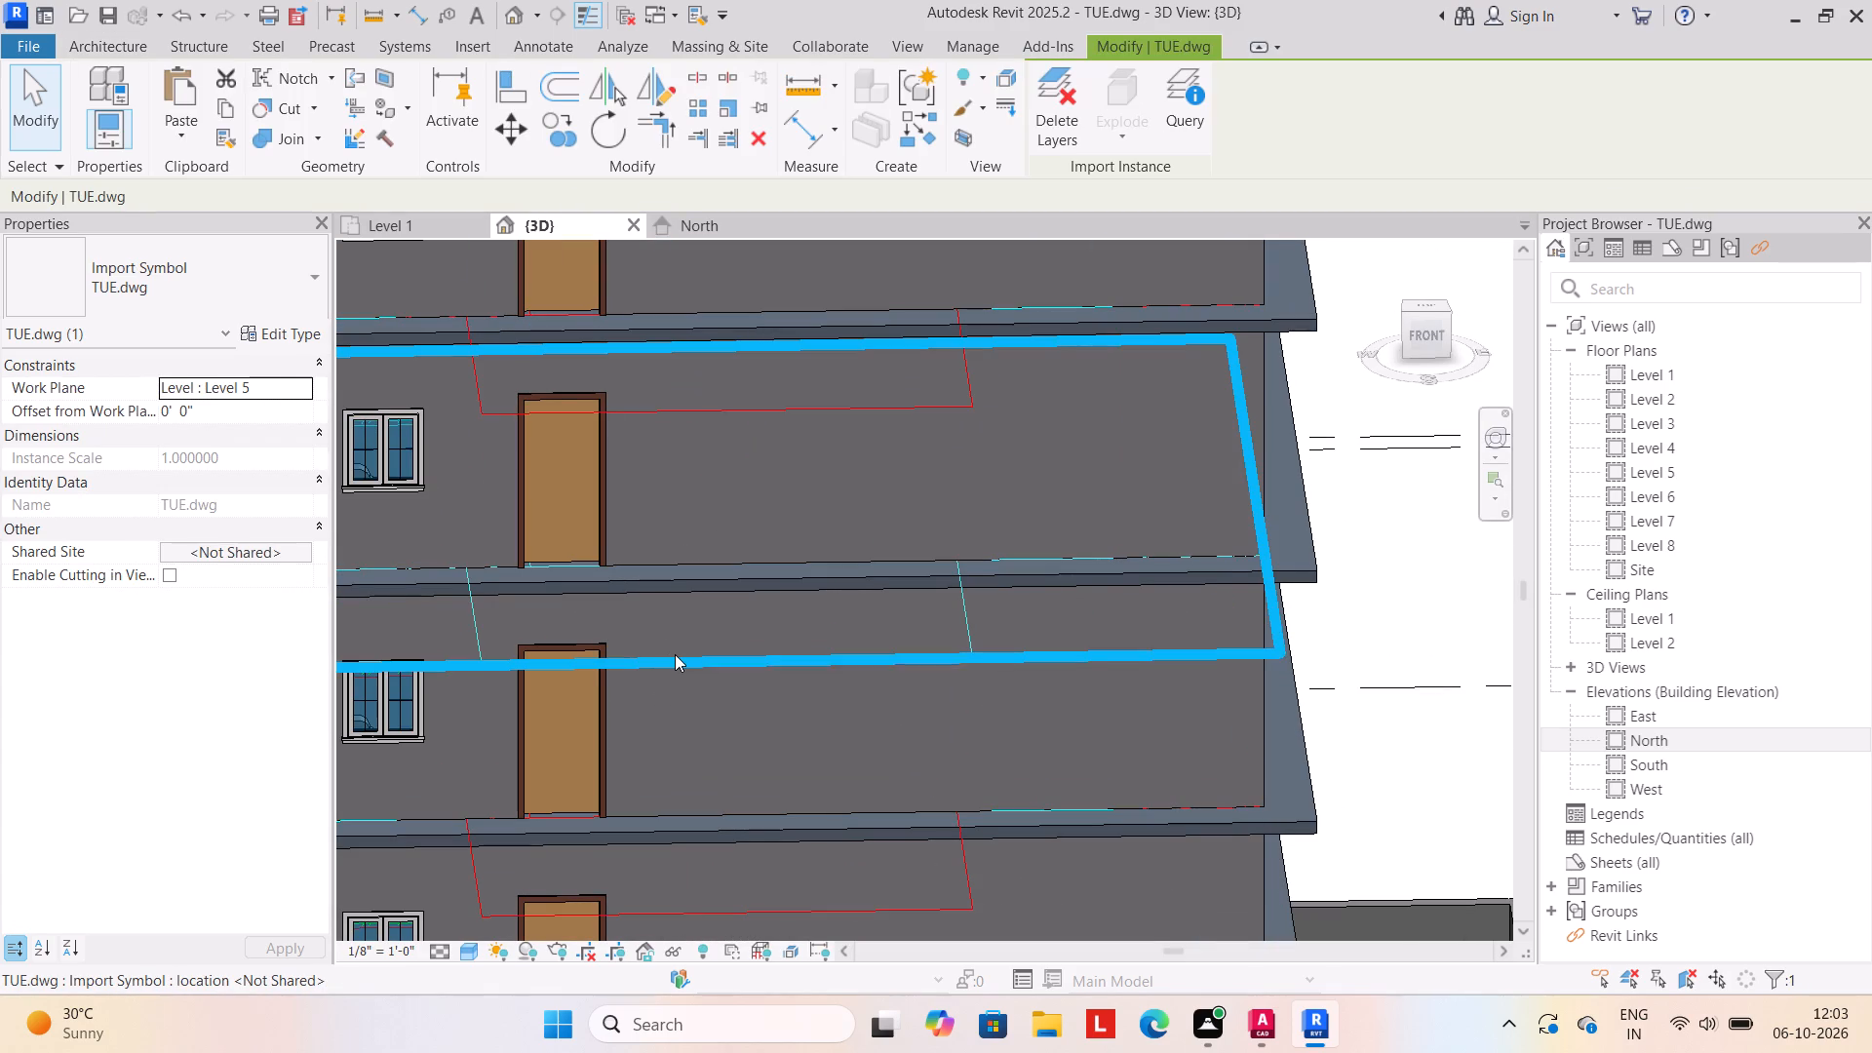
scroll(674, 635, "down", 2)
middle_click_drag(674, 621, 701, 460)
scroll(678, 531, "up", 1)
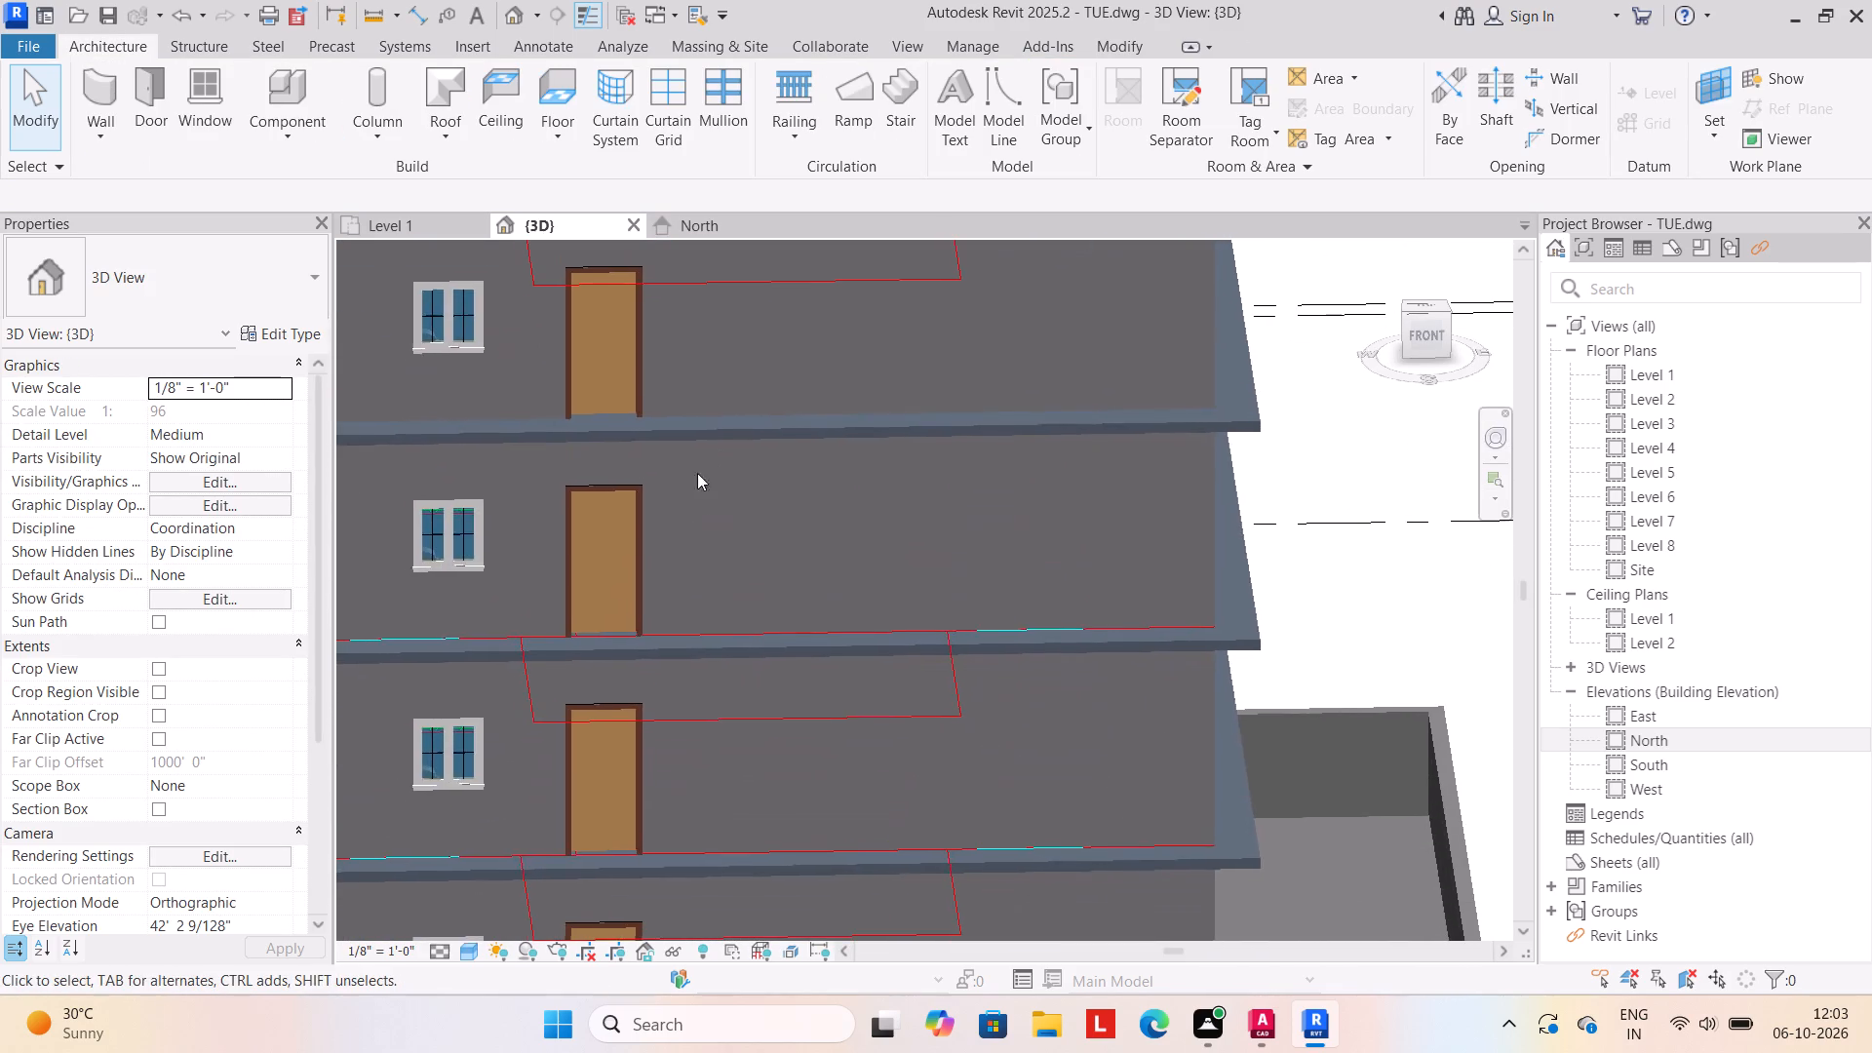
left_click(708, 721)
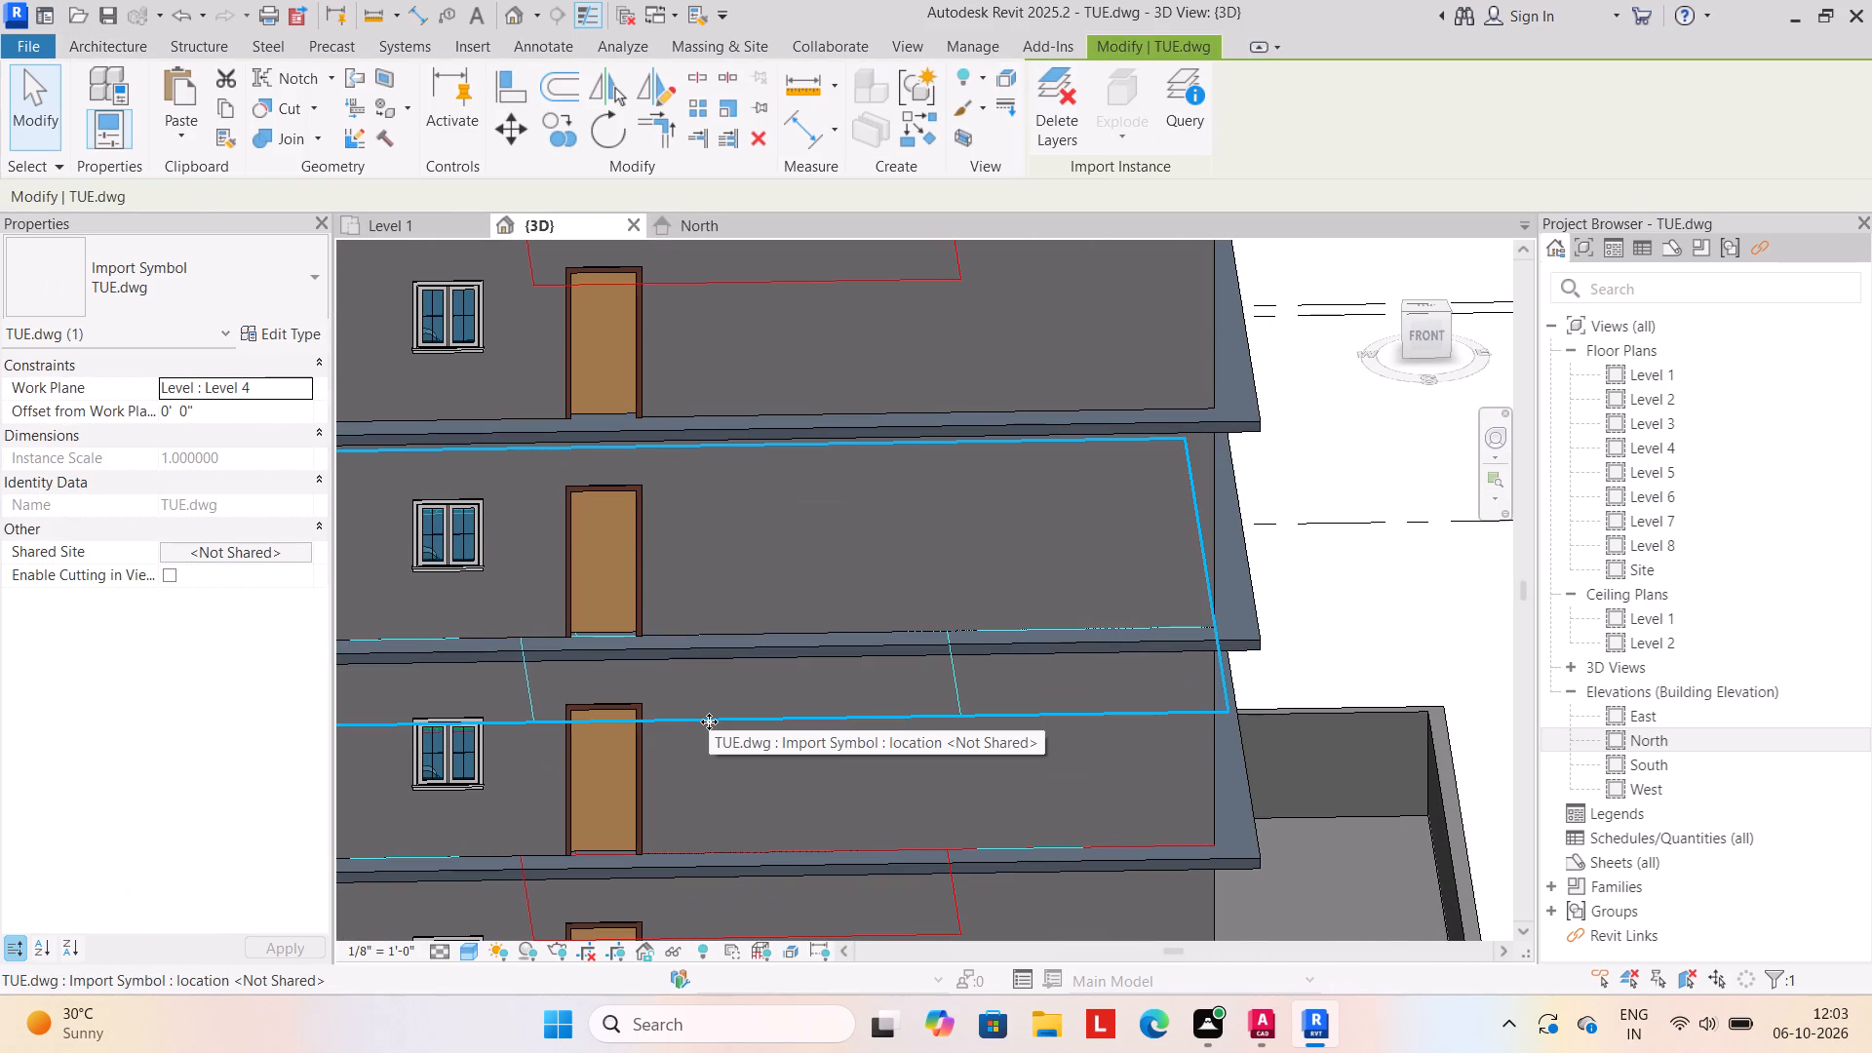
key("Delete")
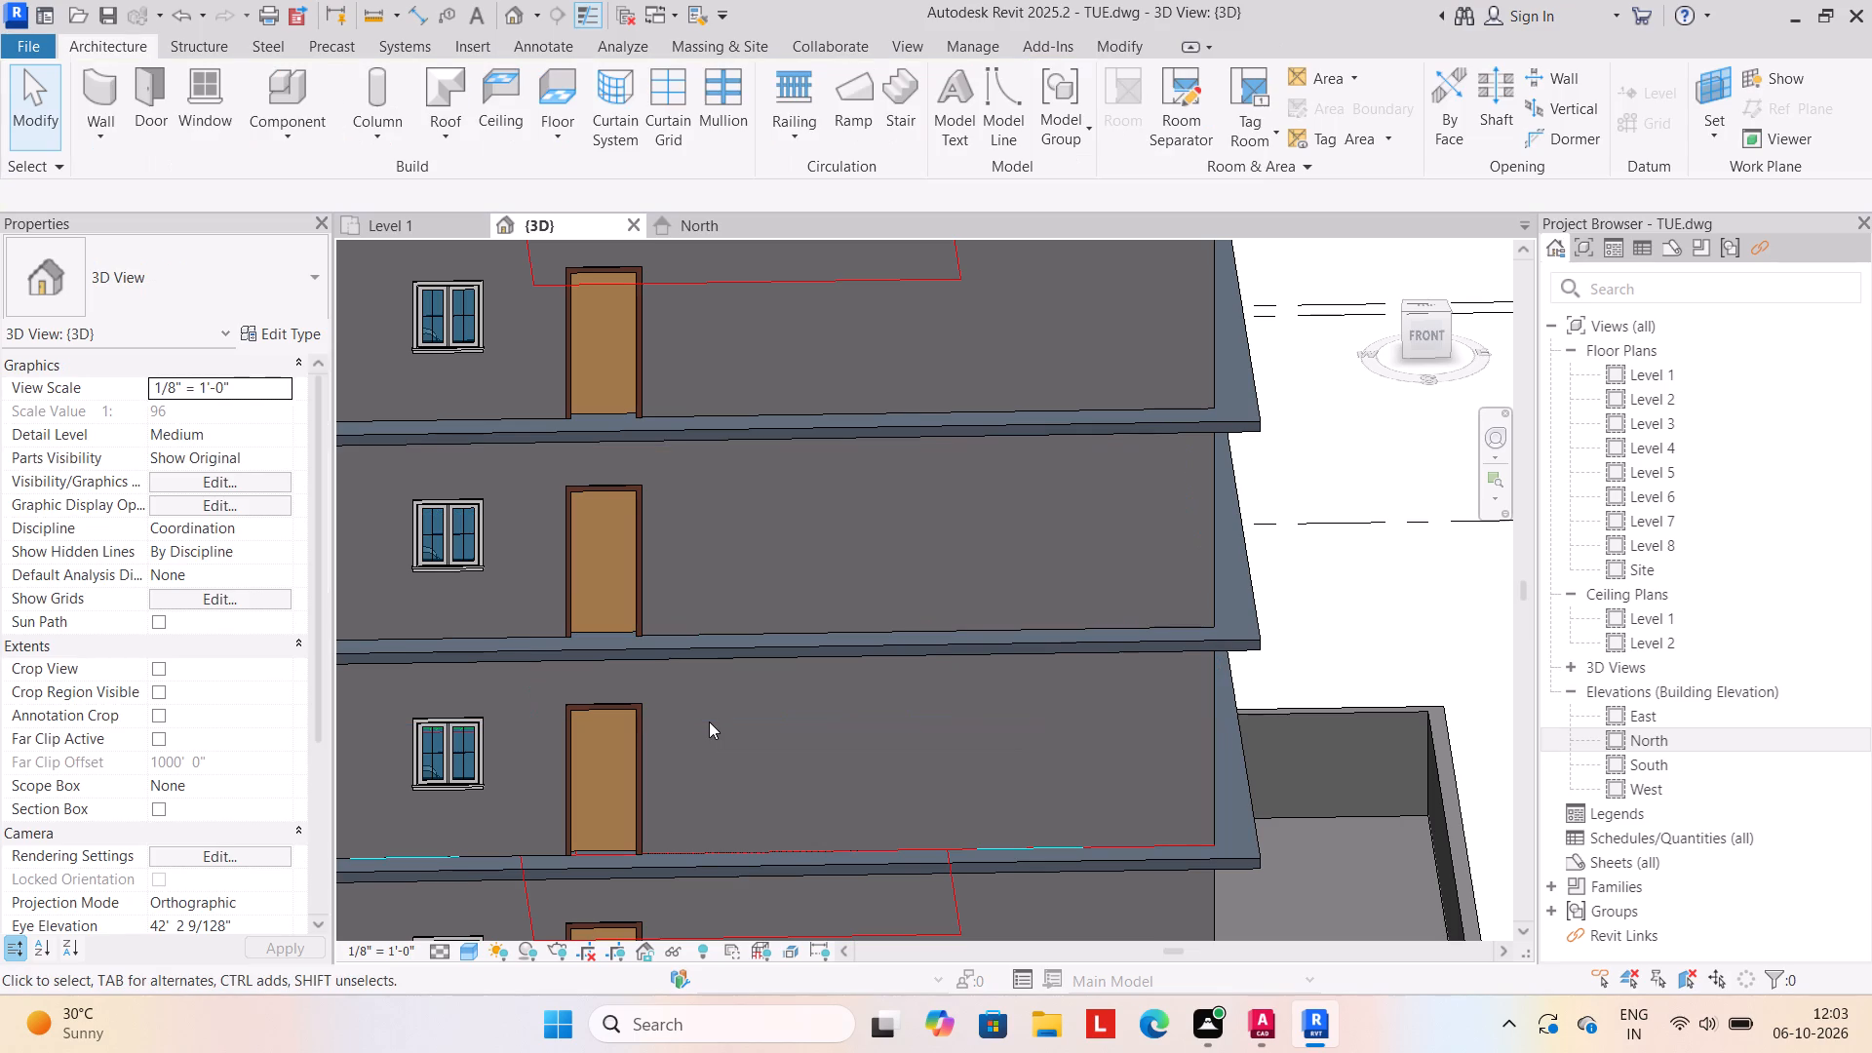
Delete the remaining copied TUE.dwg imports on Level 3 and Level 6, keeping the original ground-level one.
middle_click_drag(730, 829, 679, 519)
scroll(685, 766, "up", 1)
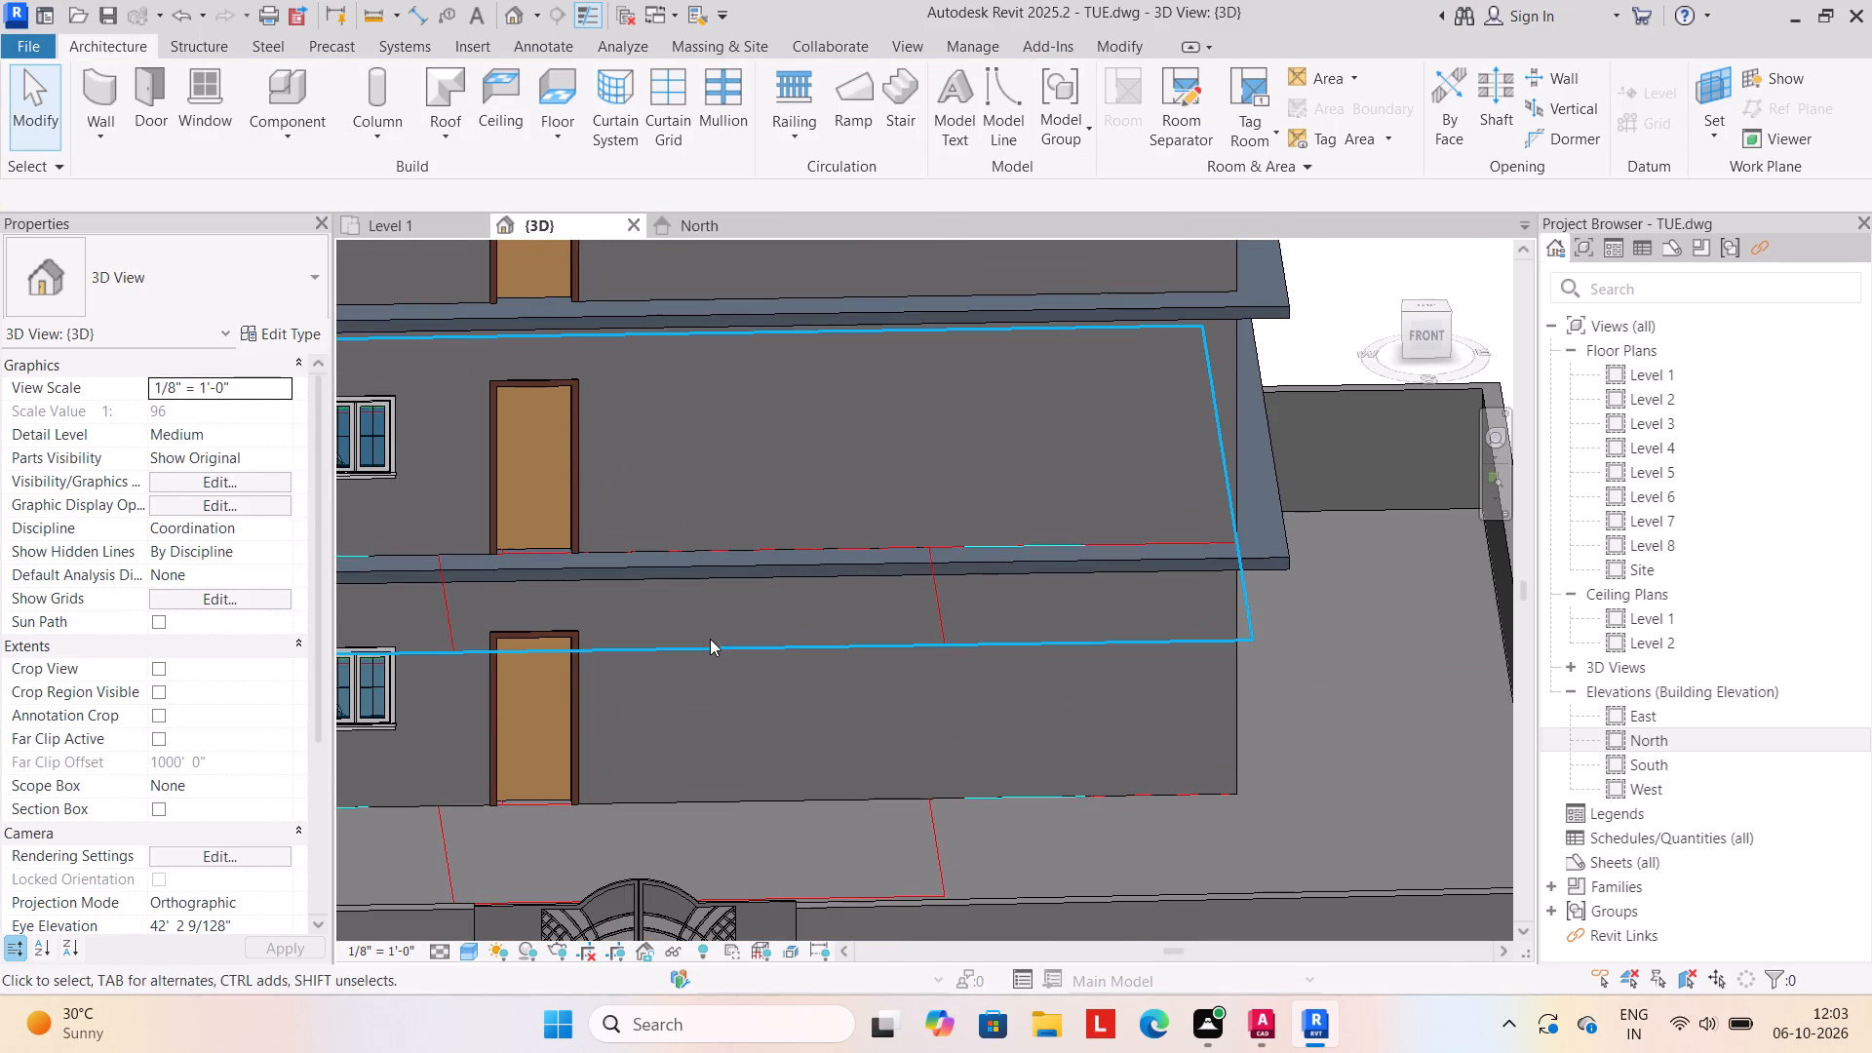
left_click(711, 642)
key("Delete")
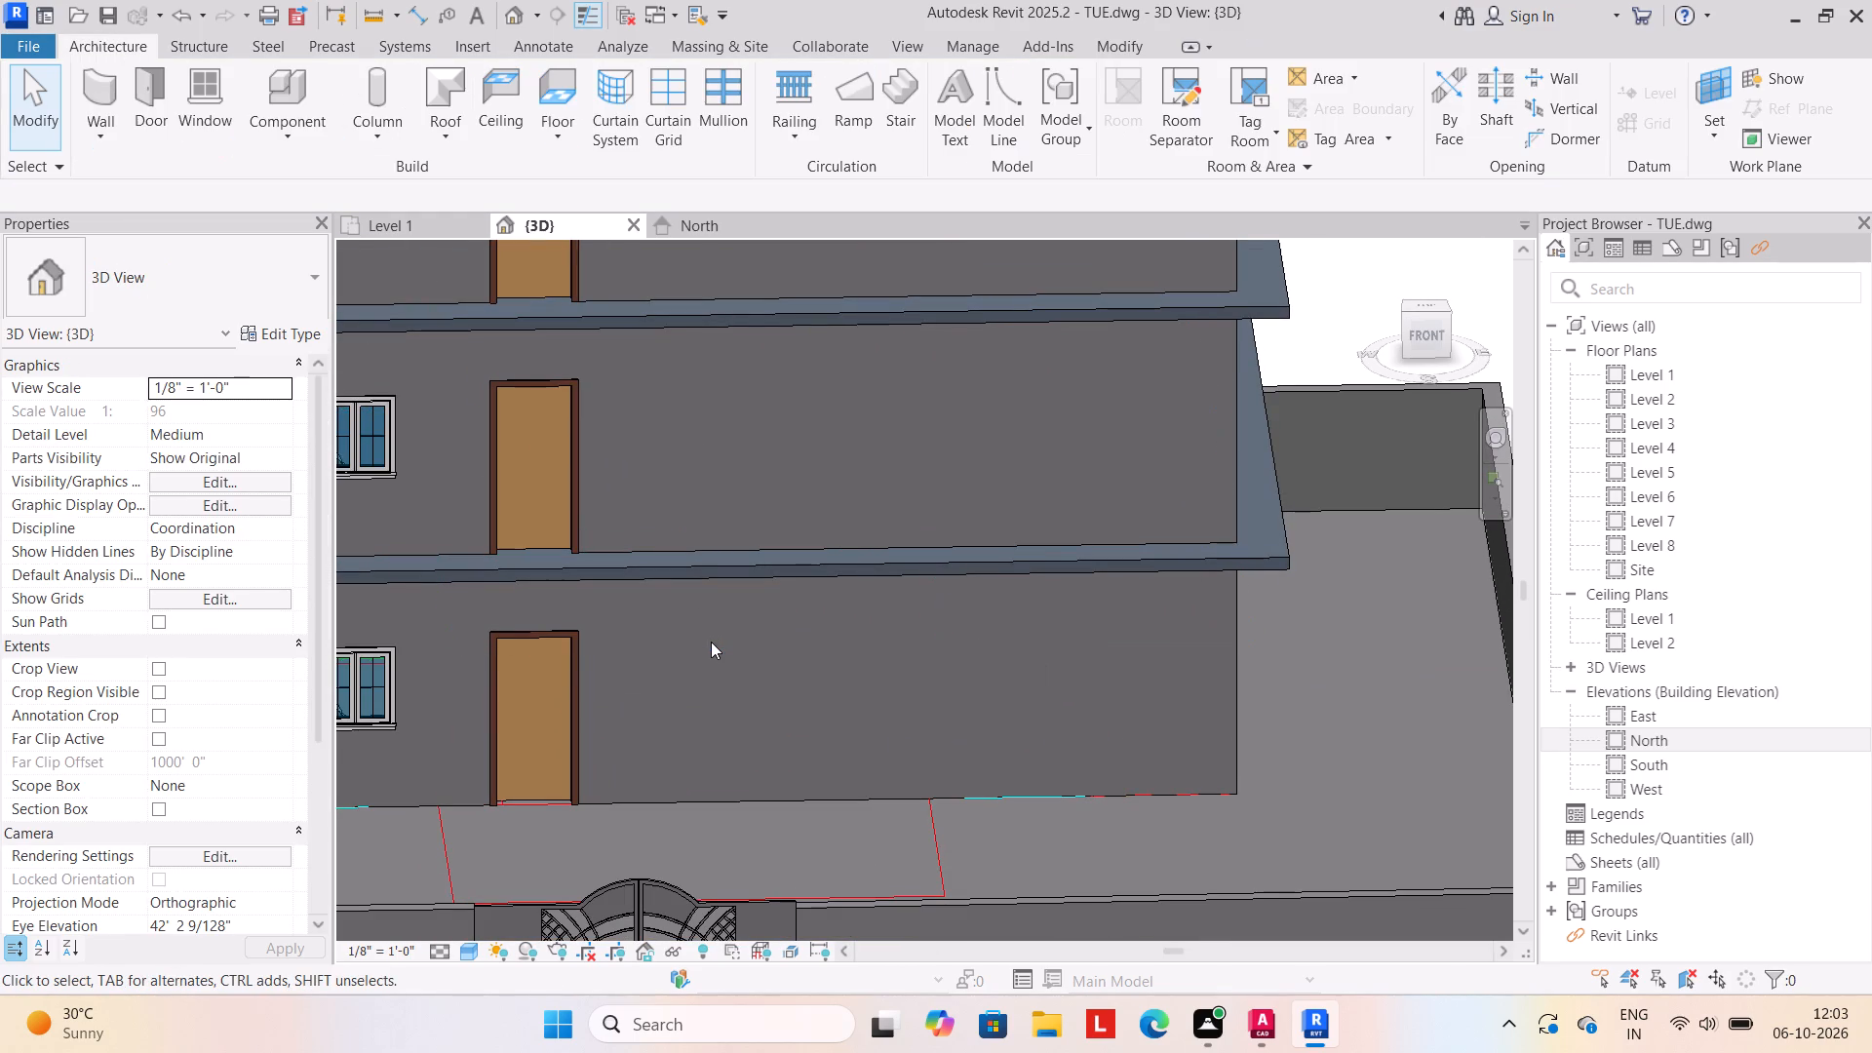
scroll(779, 395, "down", 10)
middle_click_drag(767, 322, 766, 321)
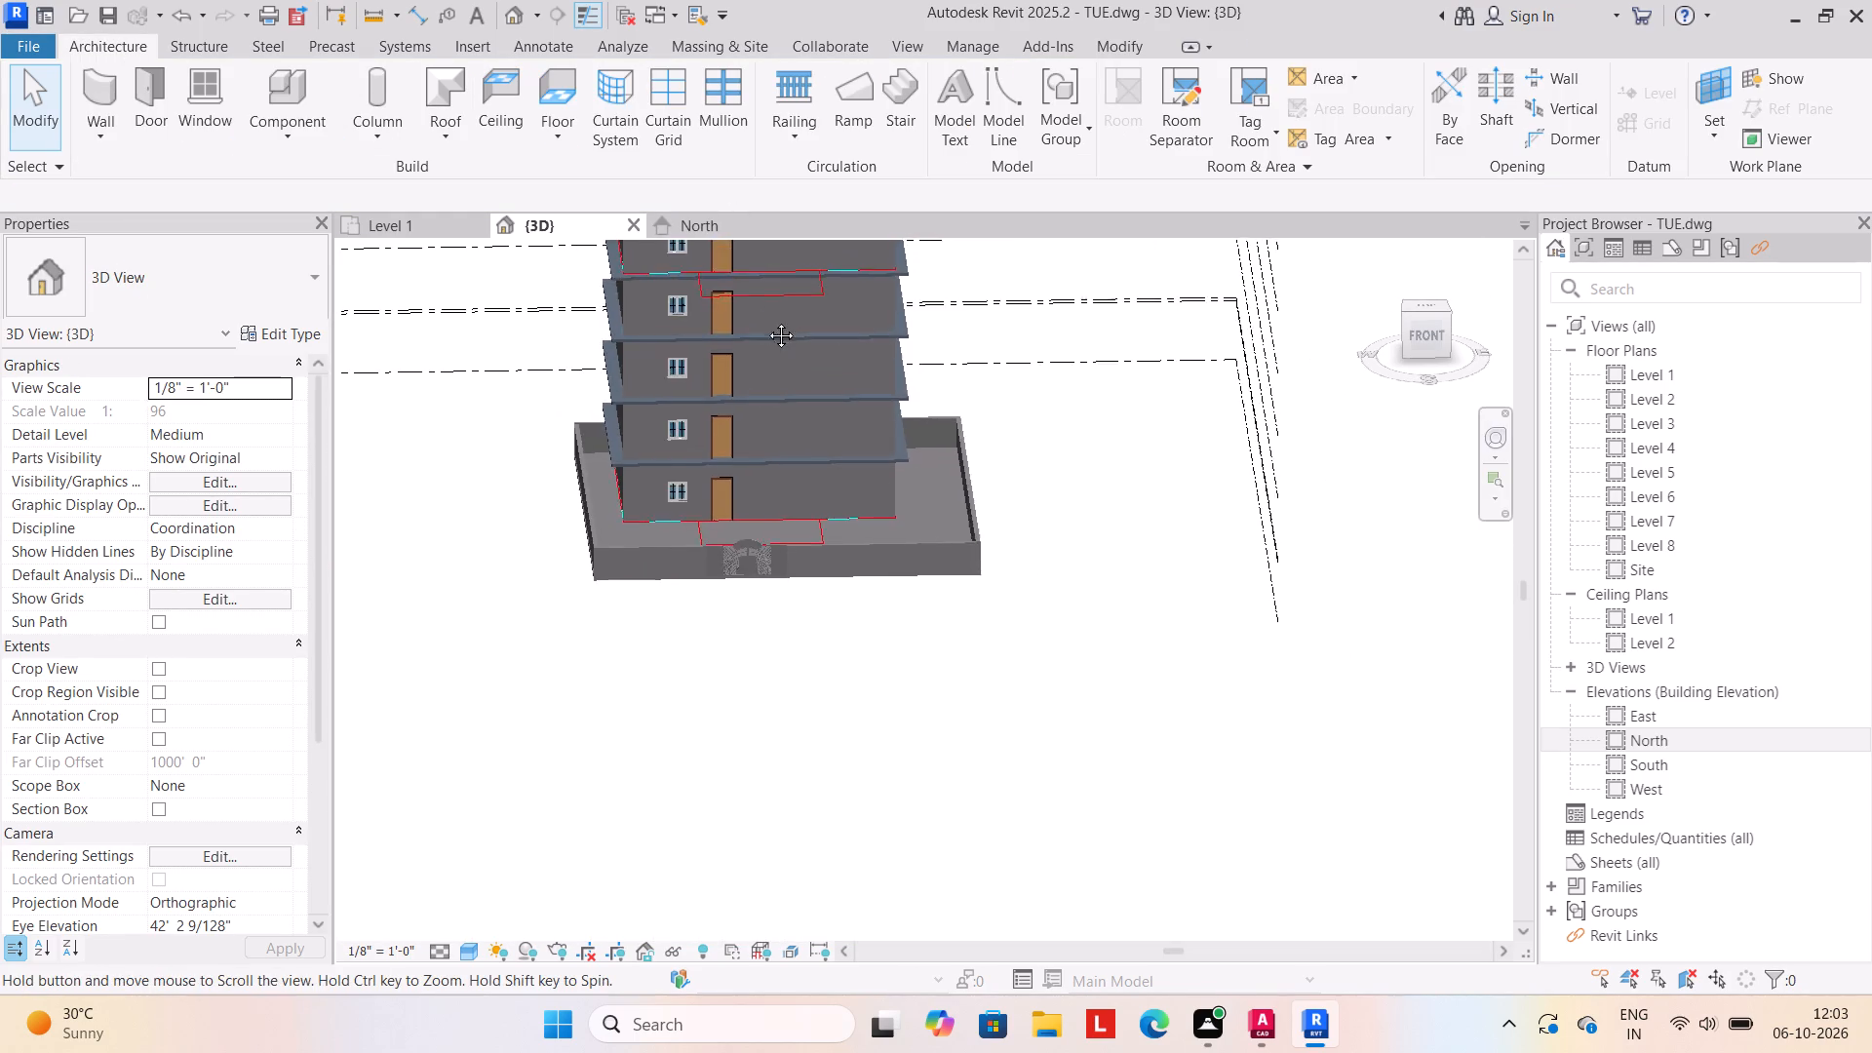
middle_click_drag(766, 321, 744, 626)
scroll(774, 535, "up", 5)
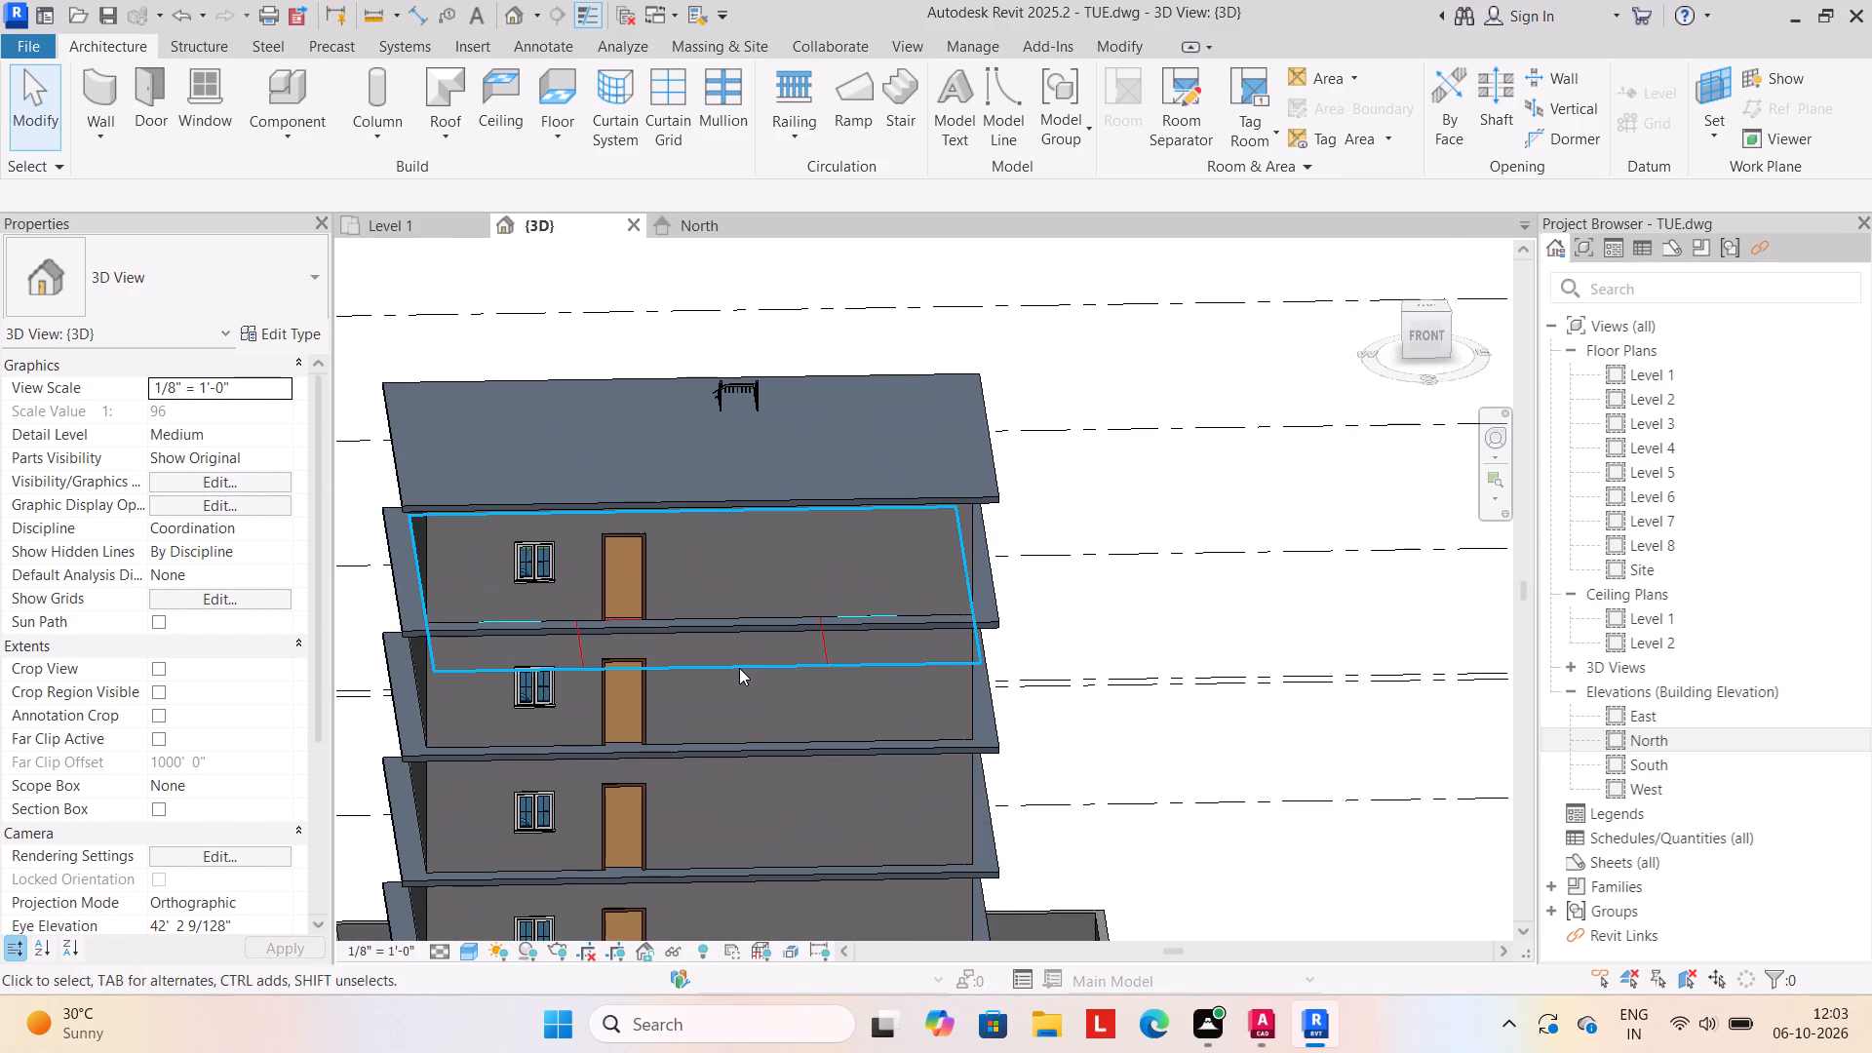
left_click(739, 668)
key("Delete")
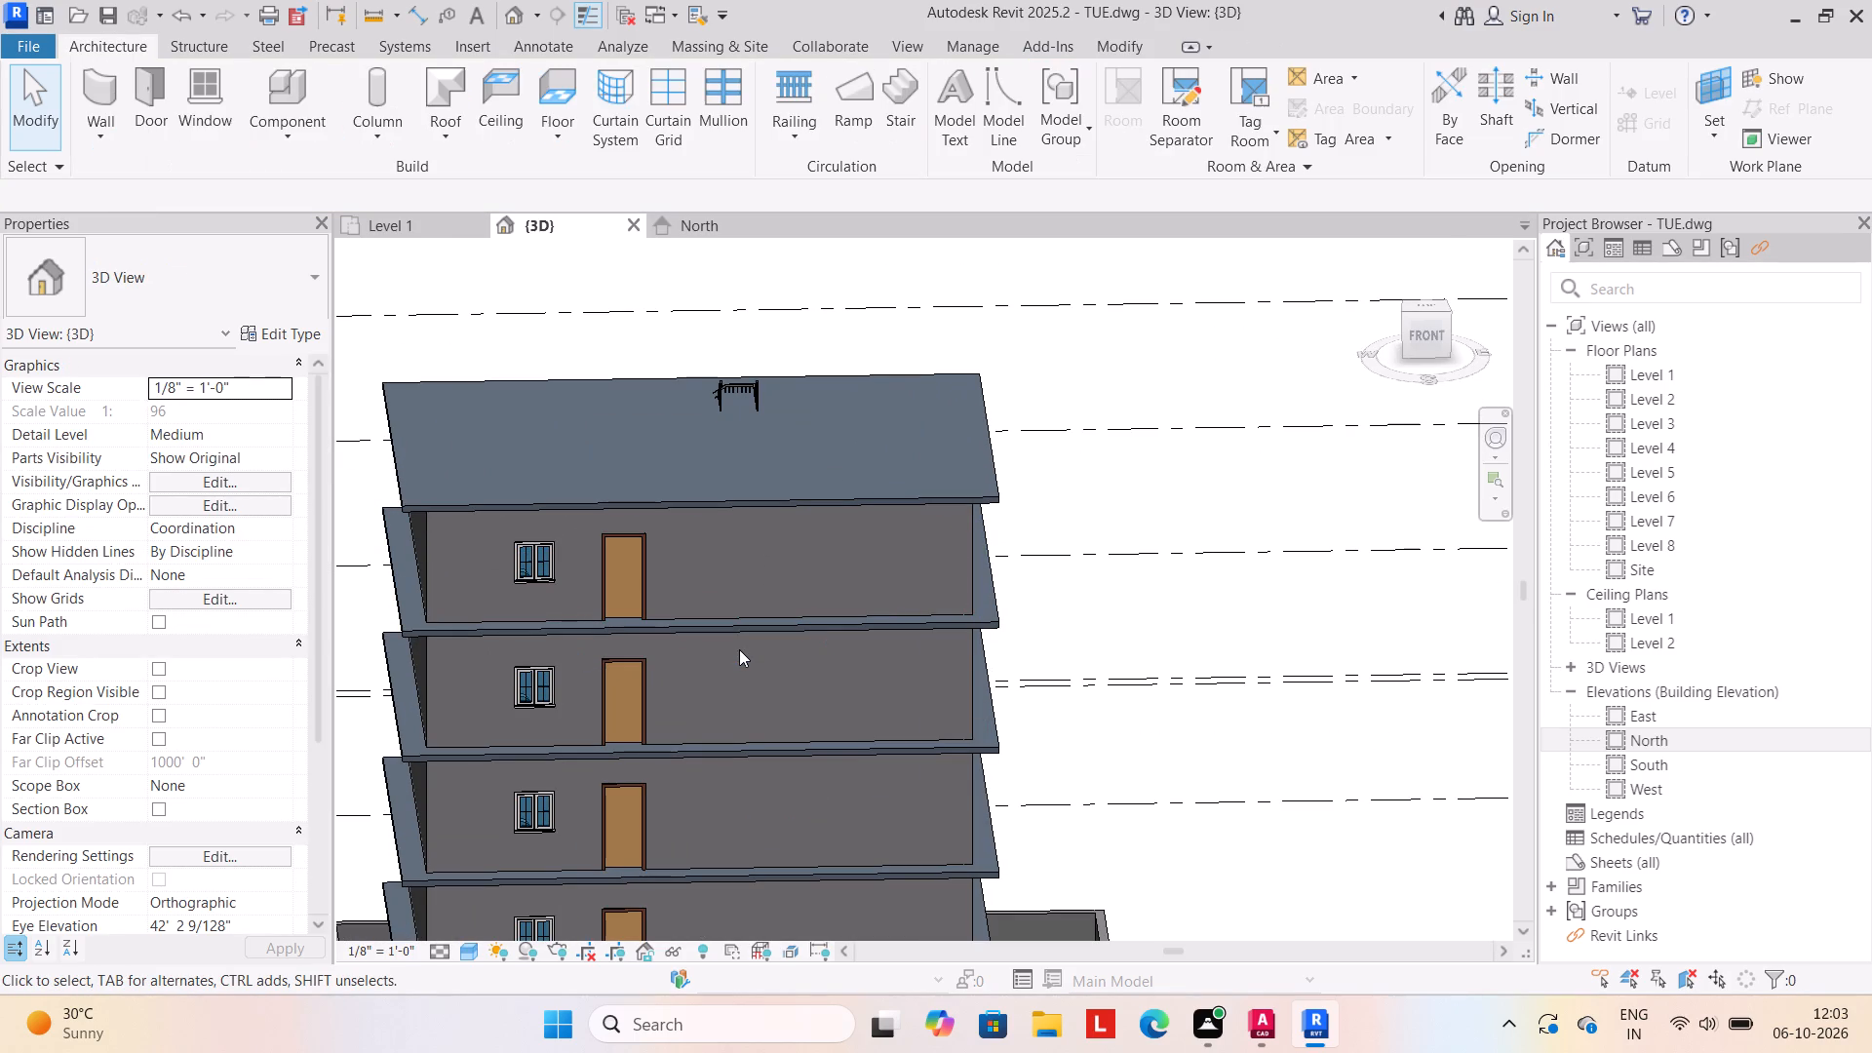
Review the stacked building in 3D and the North elevation, and open the Level 7 and Level 6 floor plans.
scroll(500, 603, "down", 3)
scroll(540, 682, "down", 3)
middle_click_drag(541, 685, 572, 555)
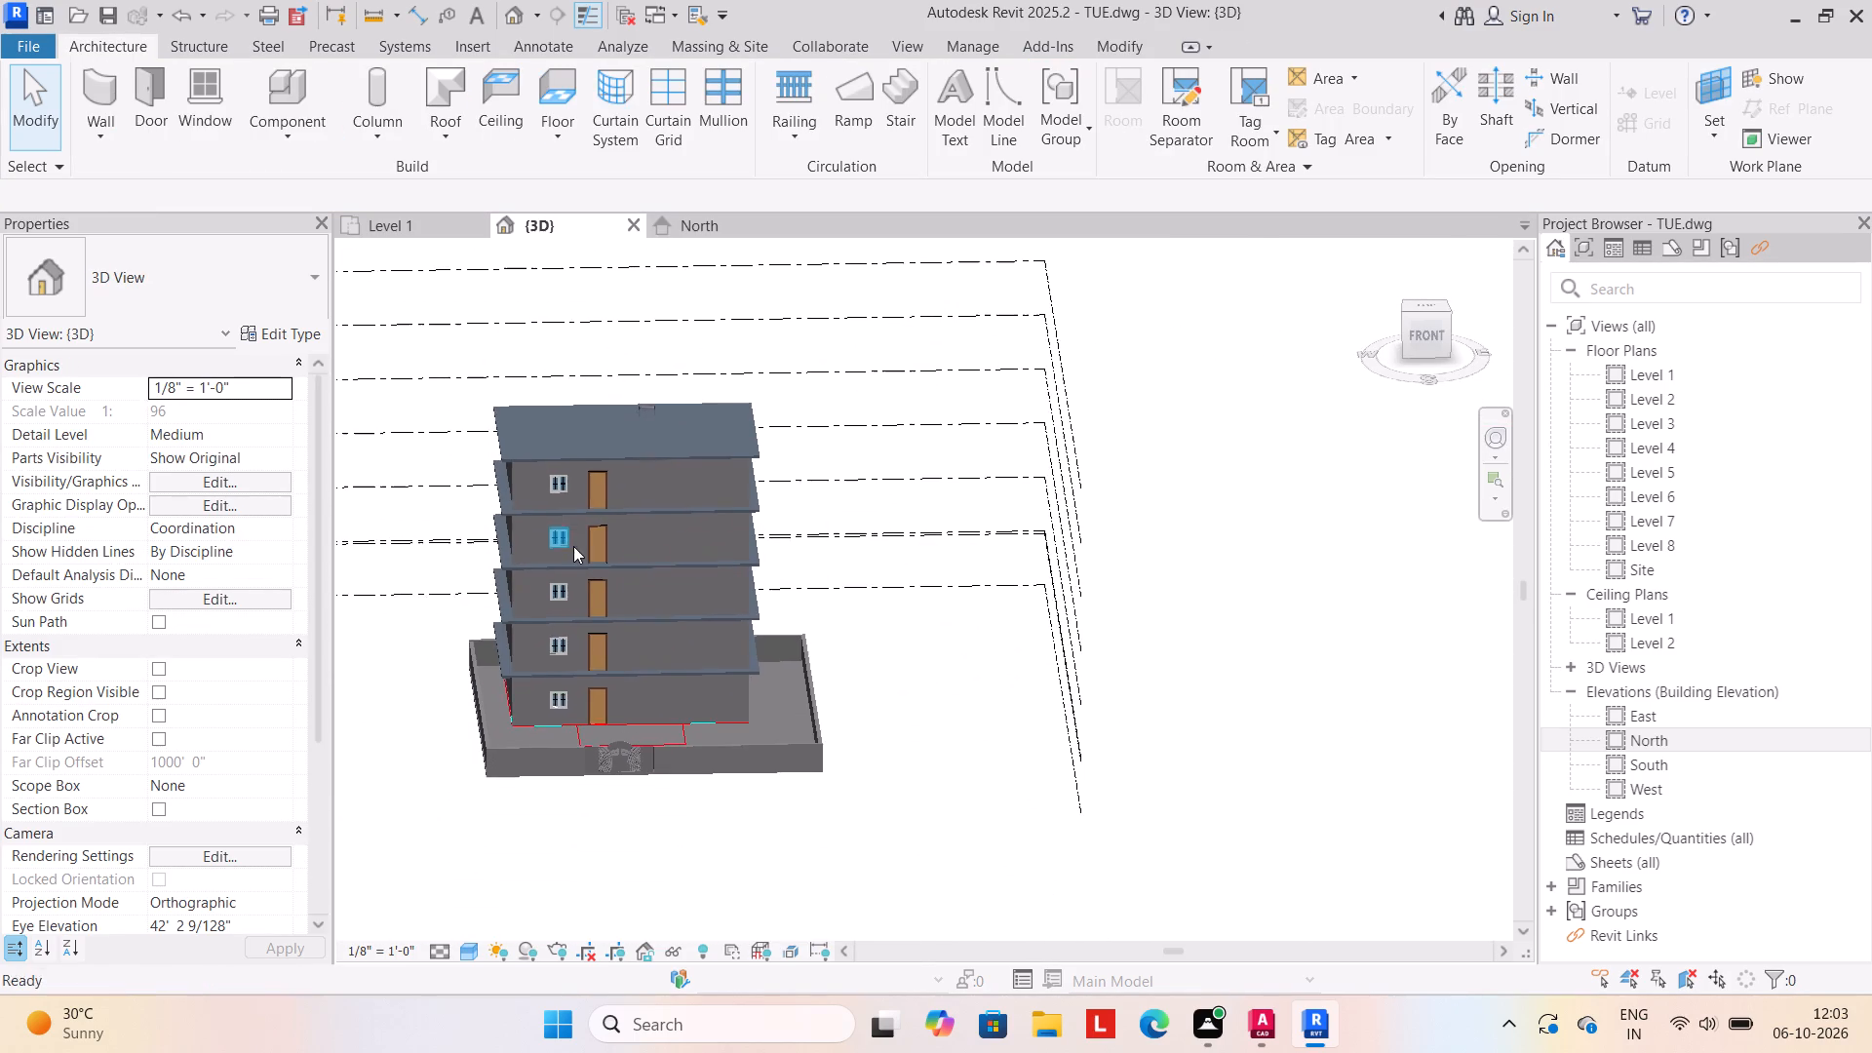
left_click(707, 215)
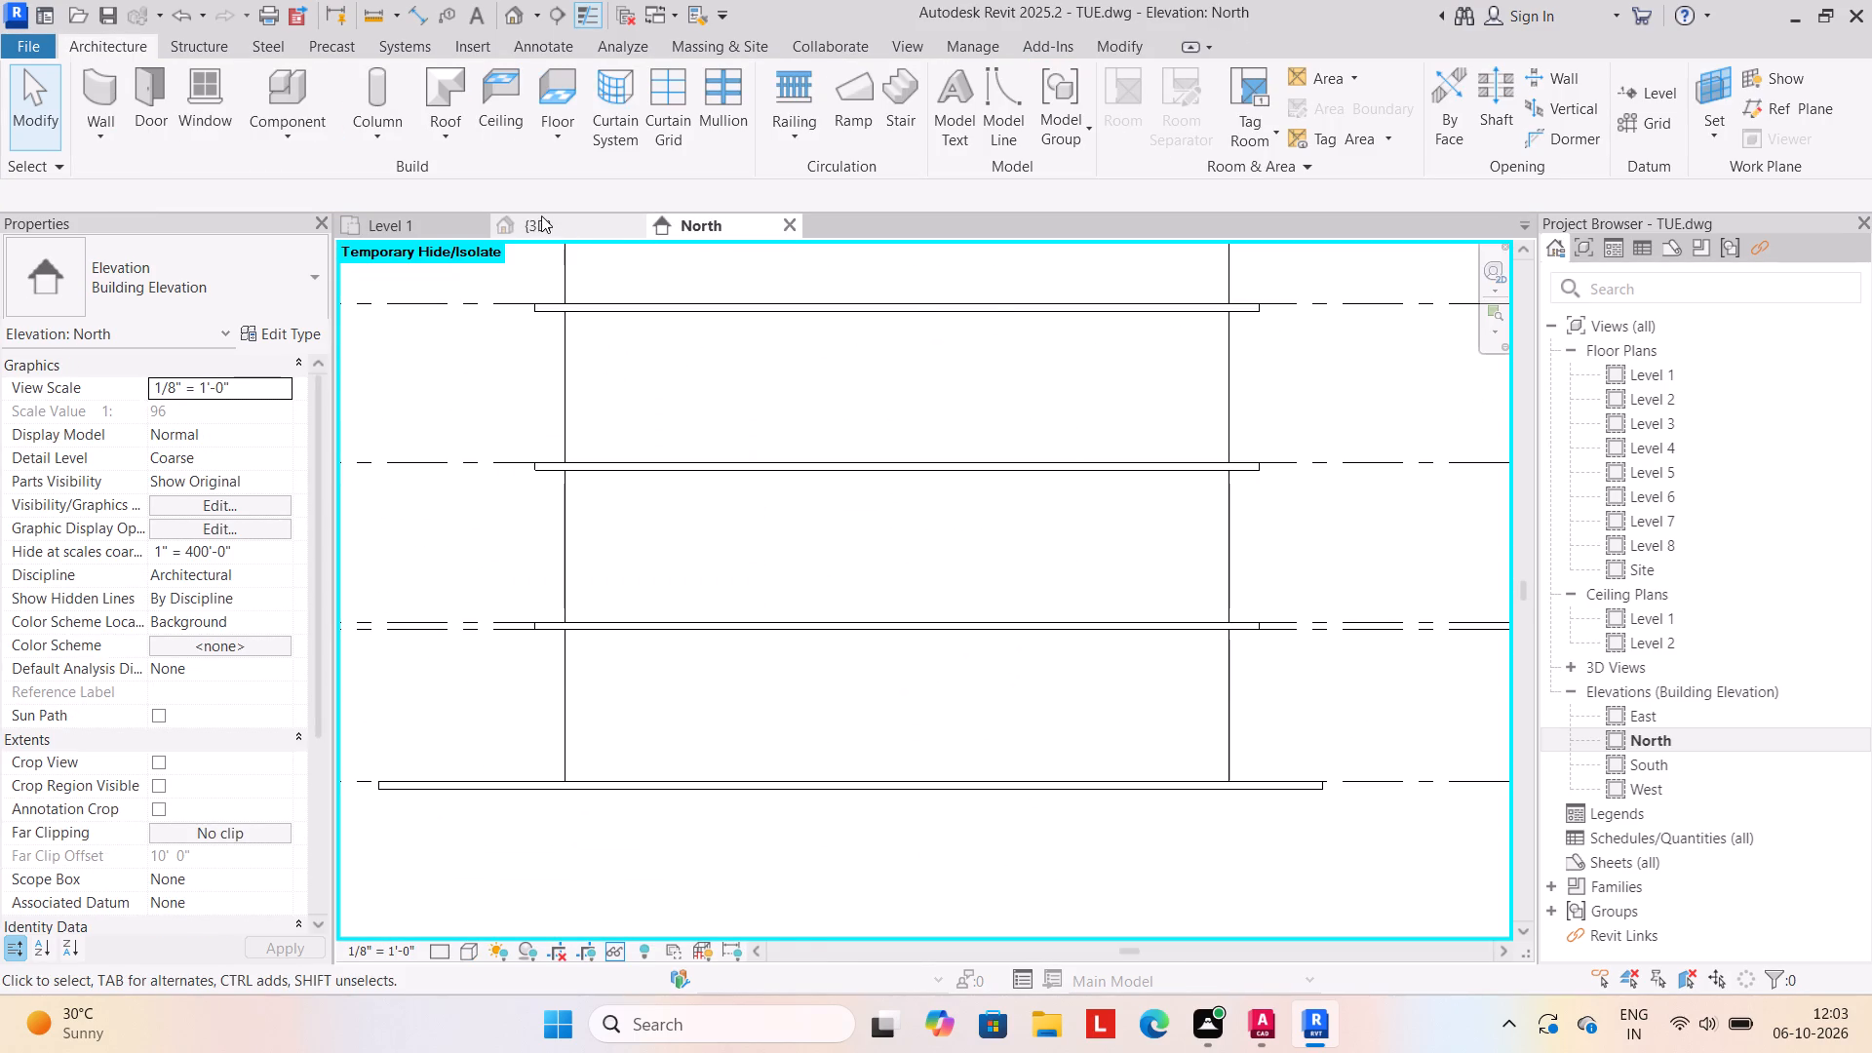
left_click(541, 215)
double_click(1661, 524)
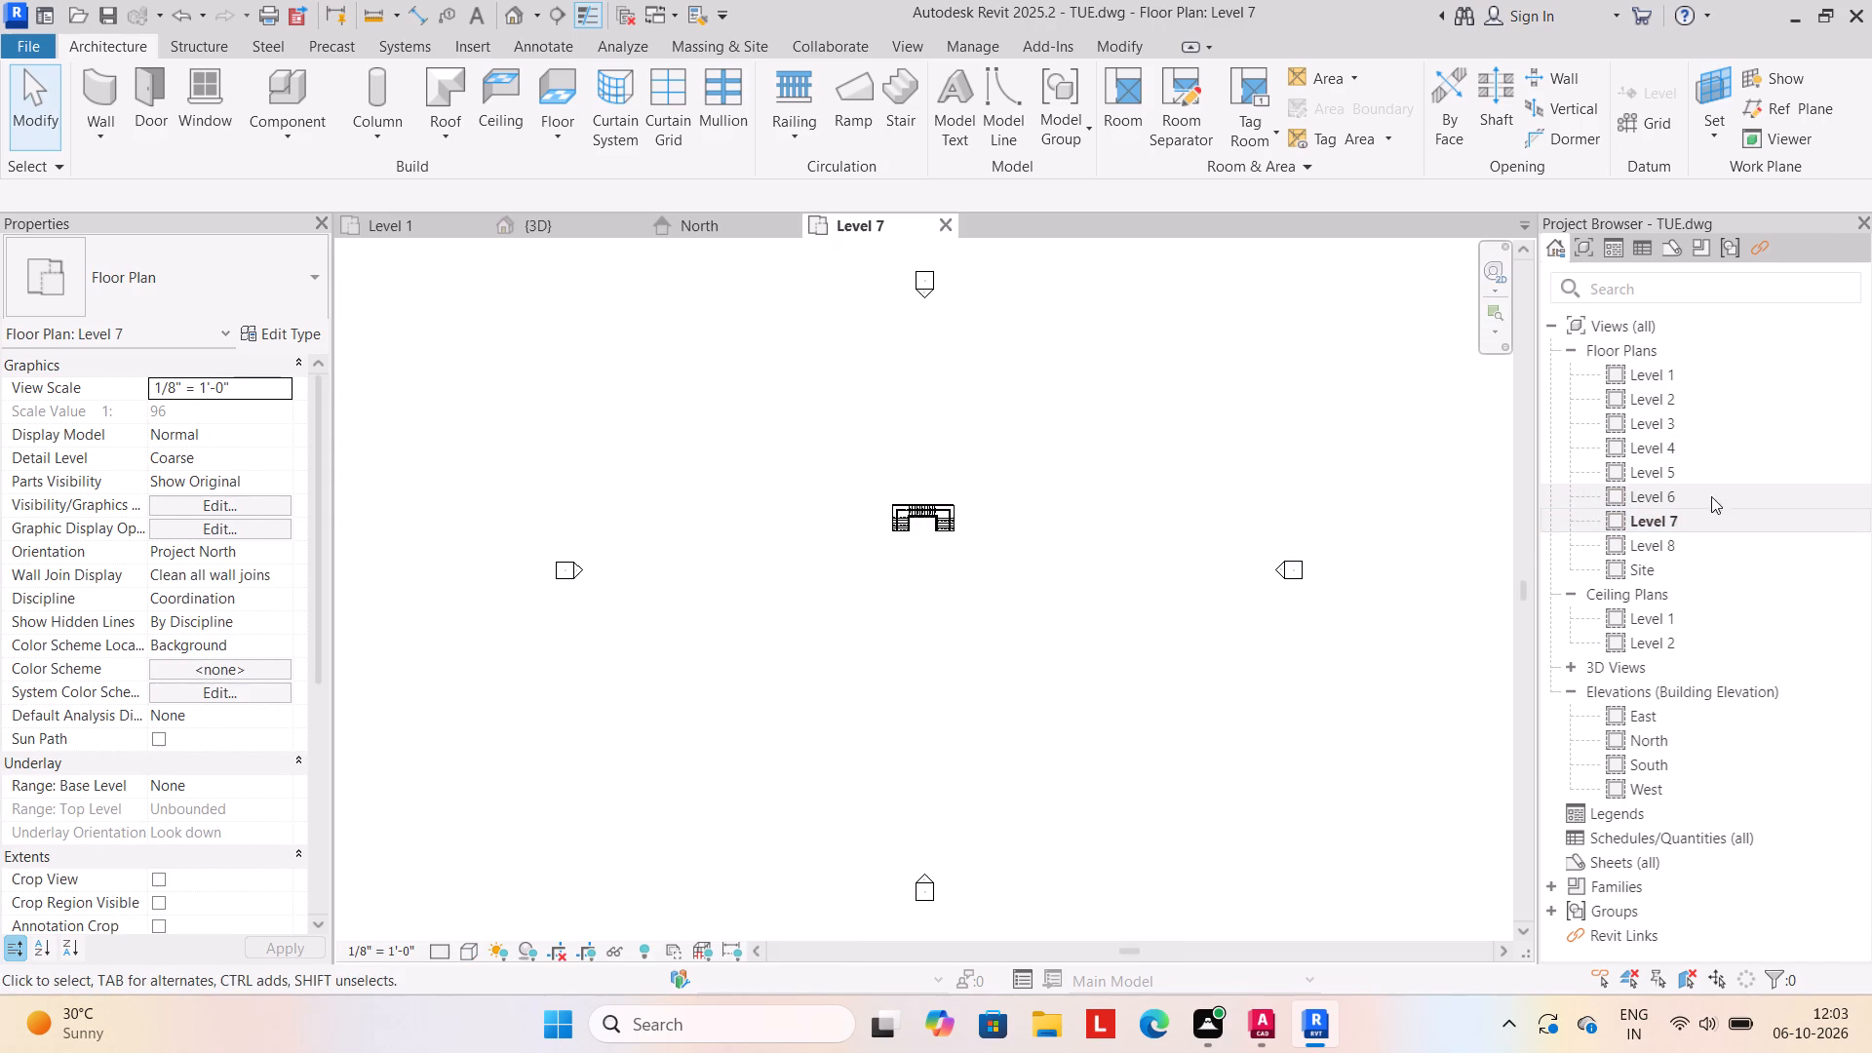
double_click(1684, 494)
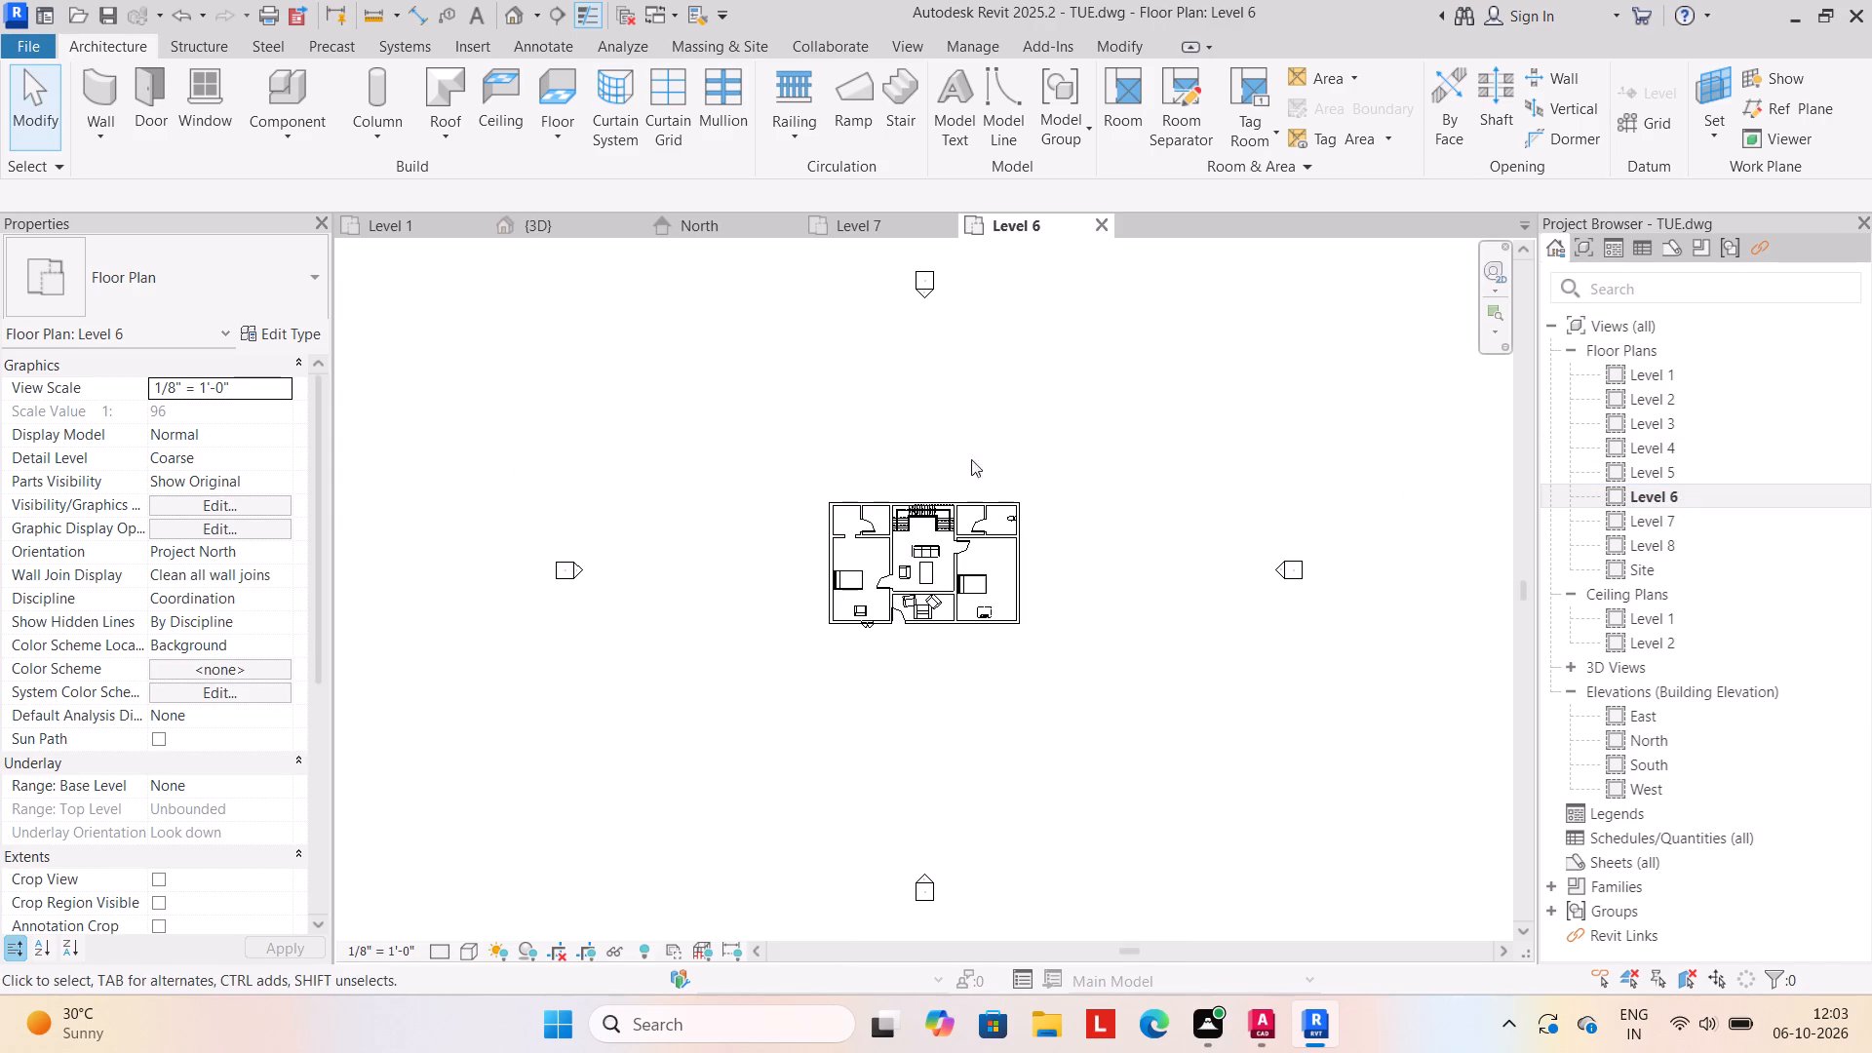
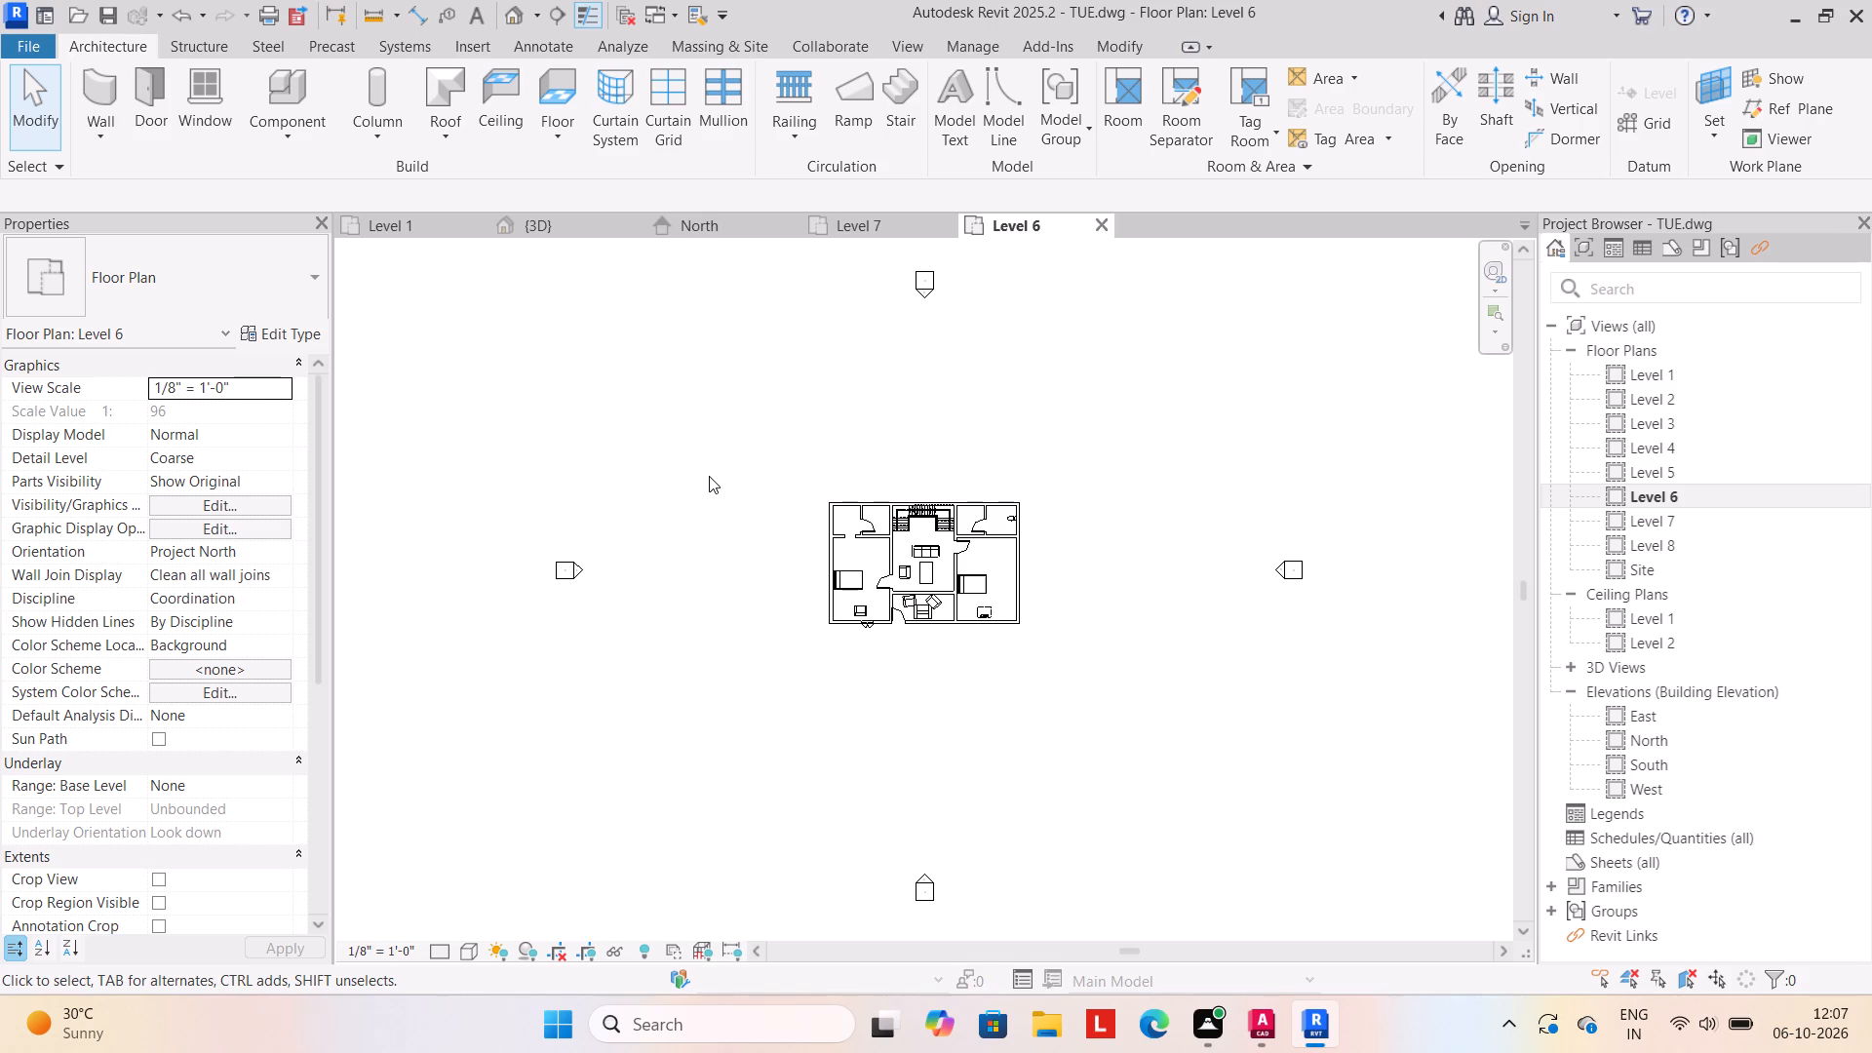
Examine the stacked building's front and compound wall in 3D and the house layout in the Level 1 floor plan.
double_click(709, 476)
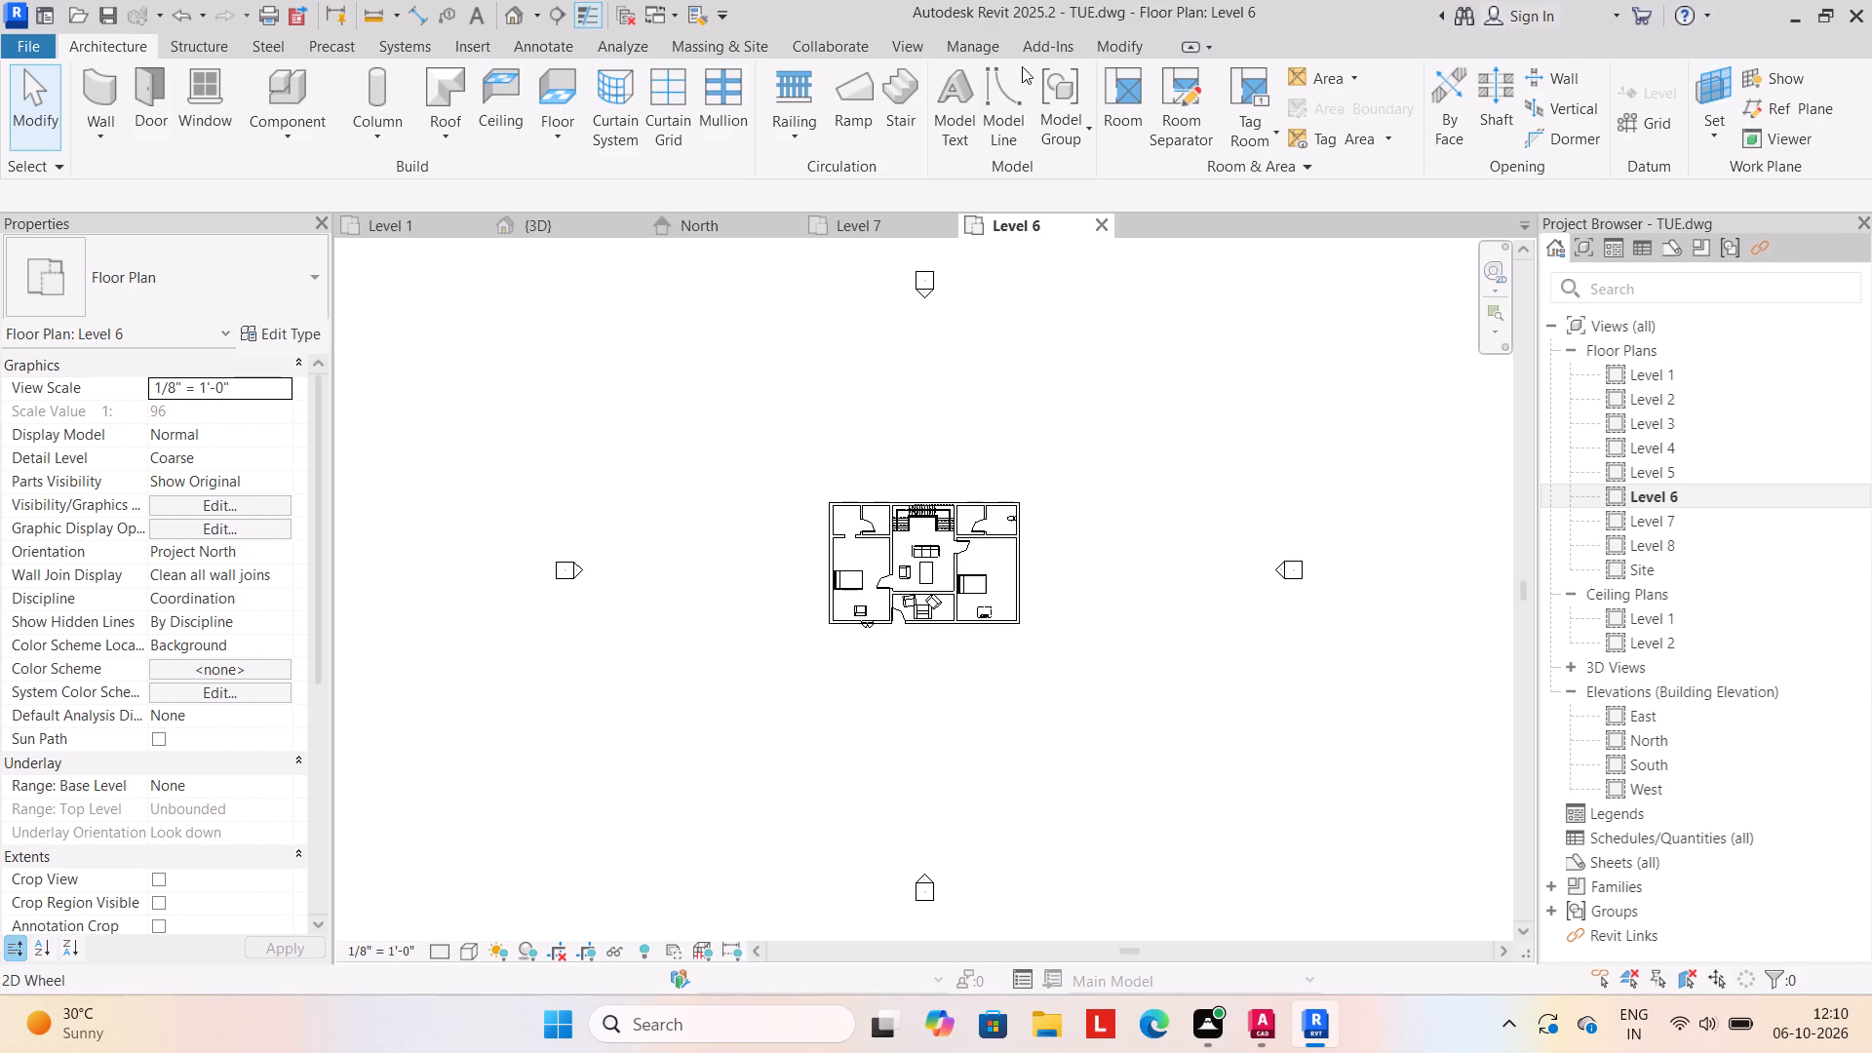
left_click(544, 227)
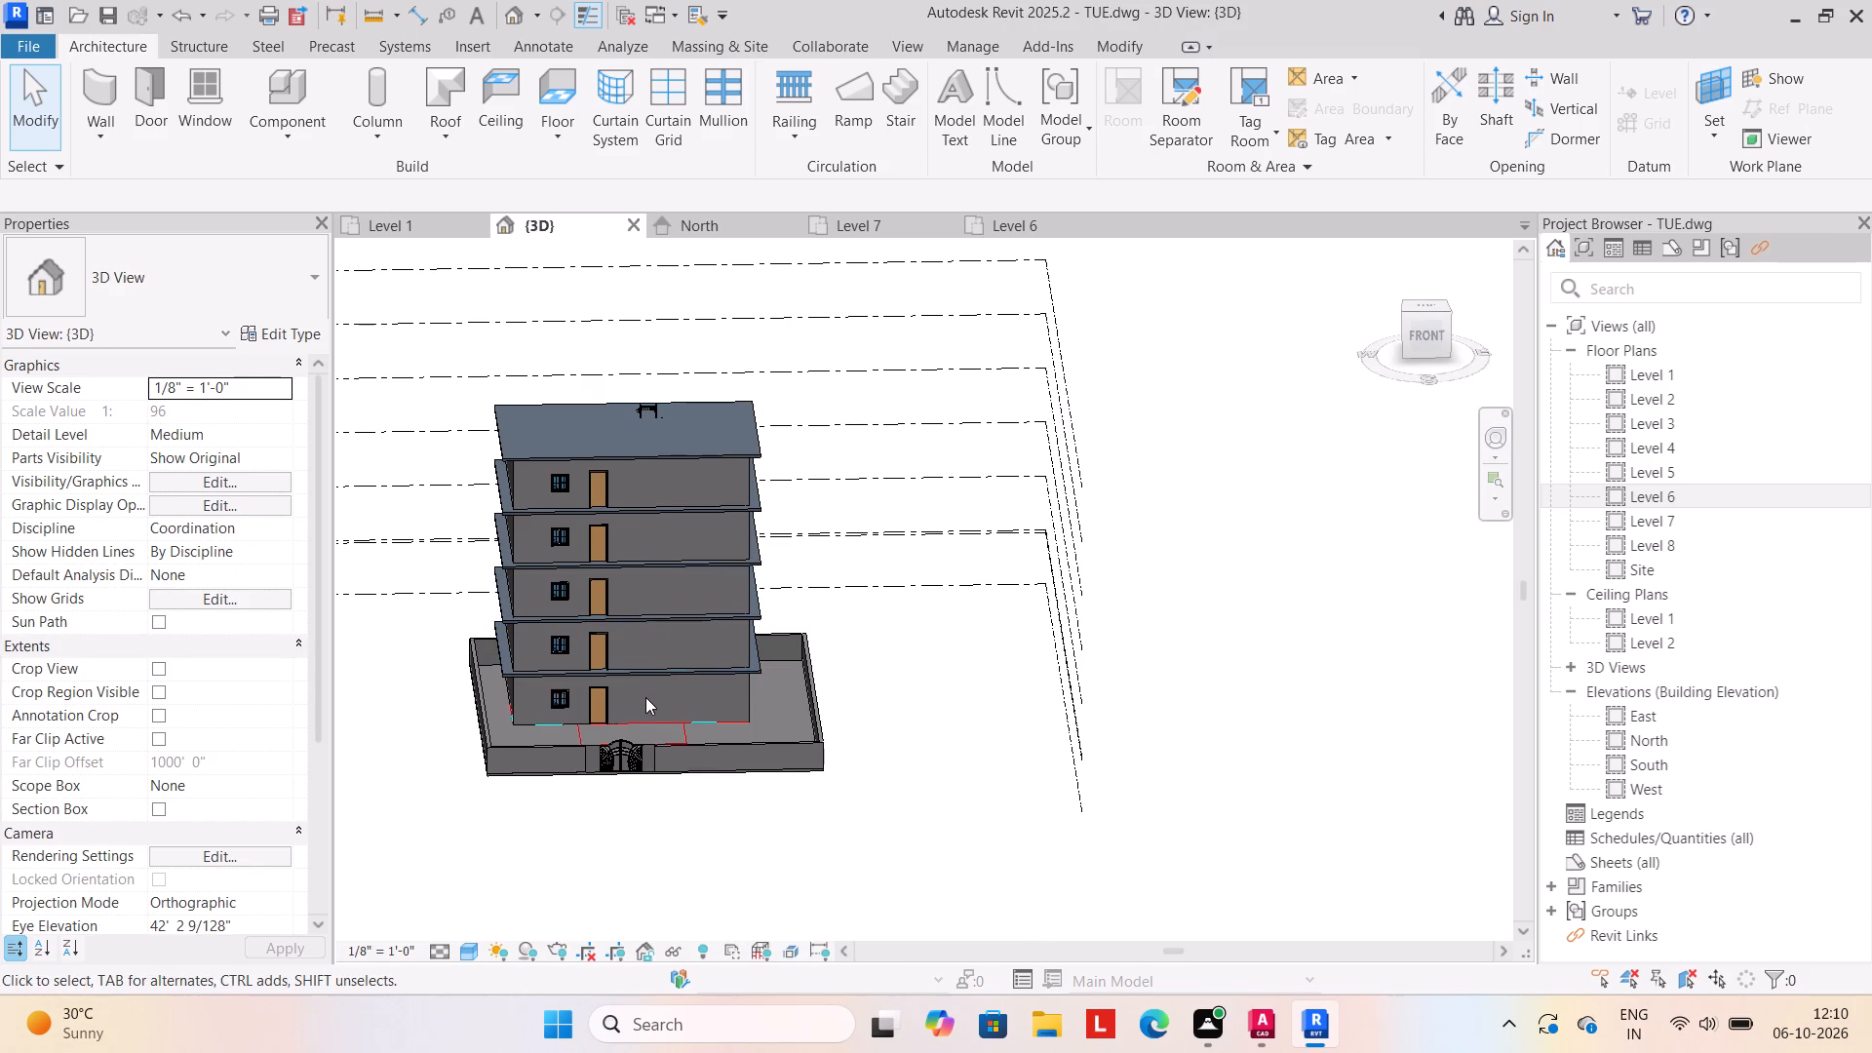
left_click(647, 721)
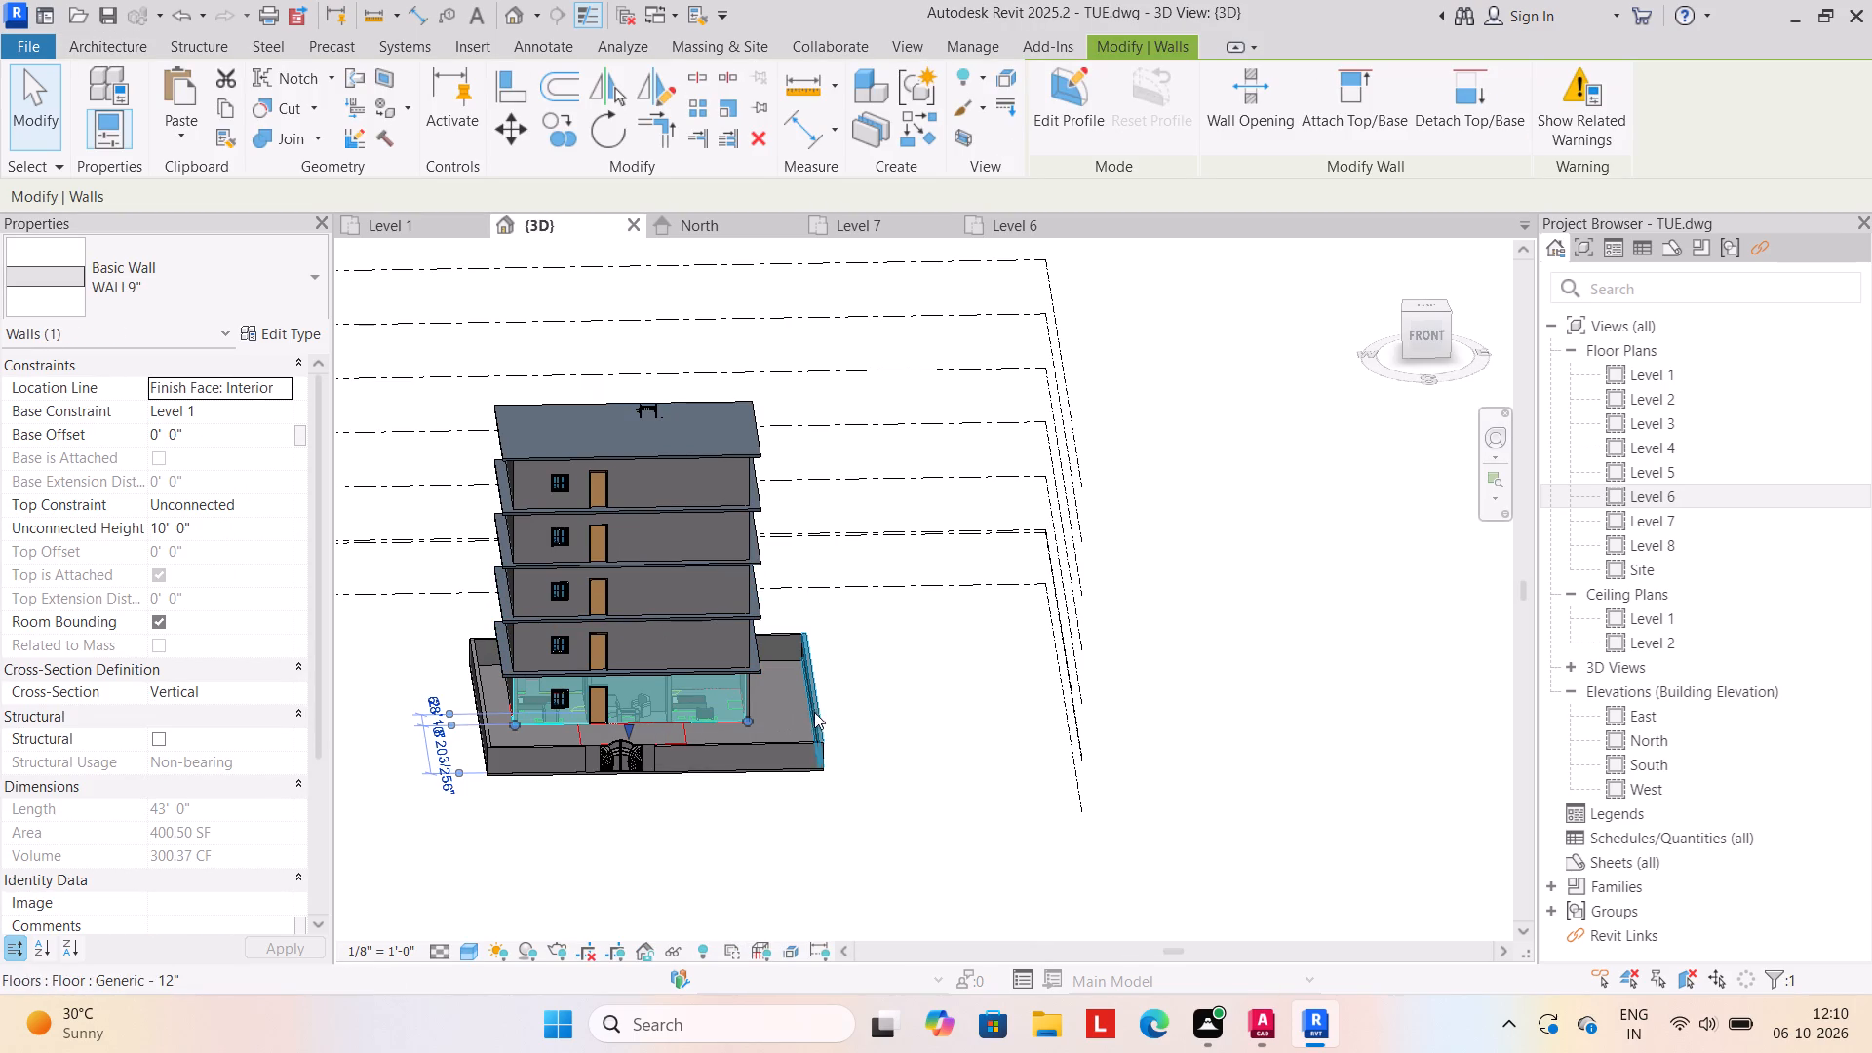
left_click(877, 710)
left_click(686, 658)
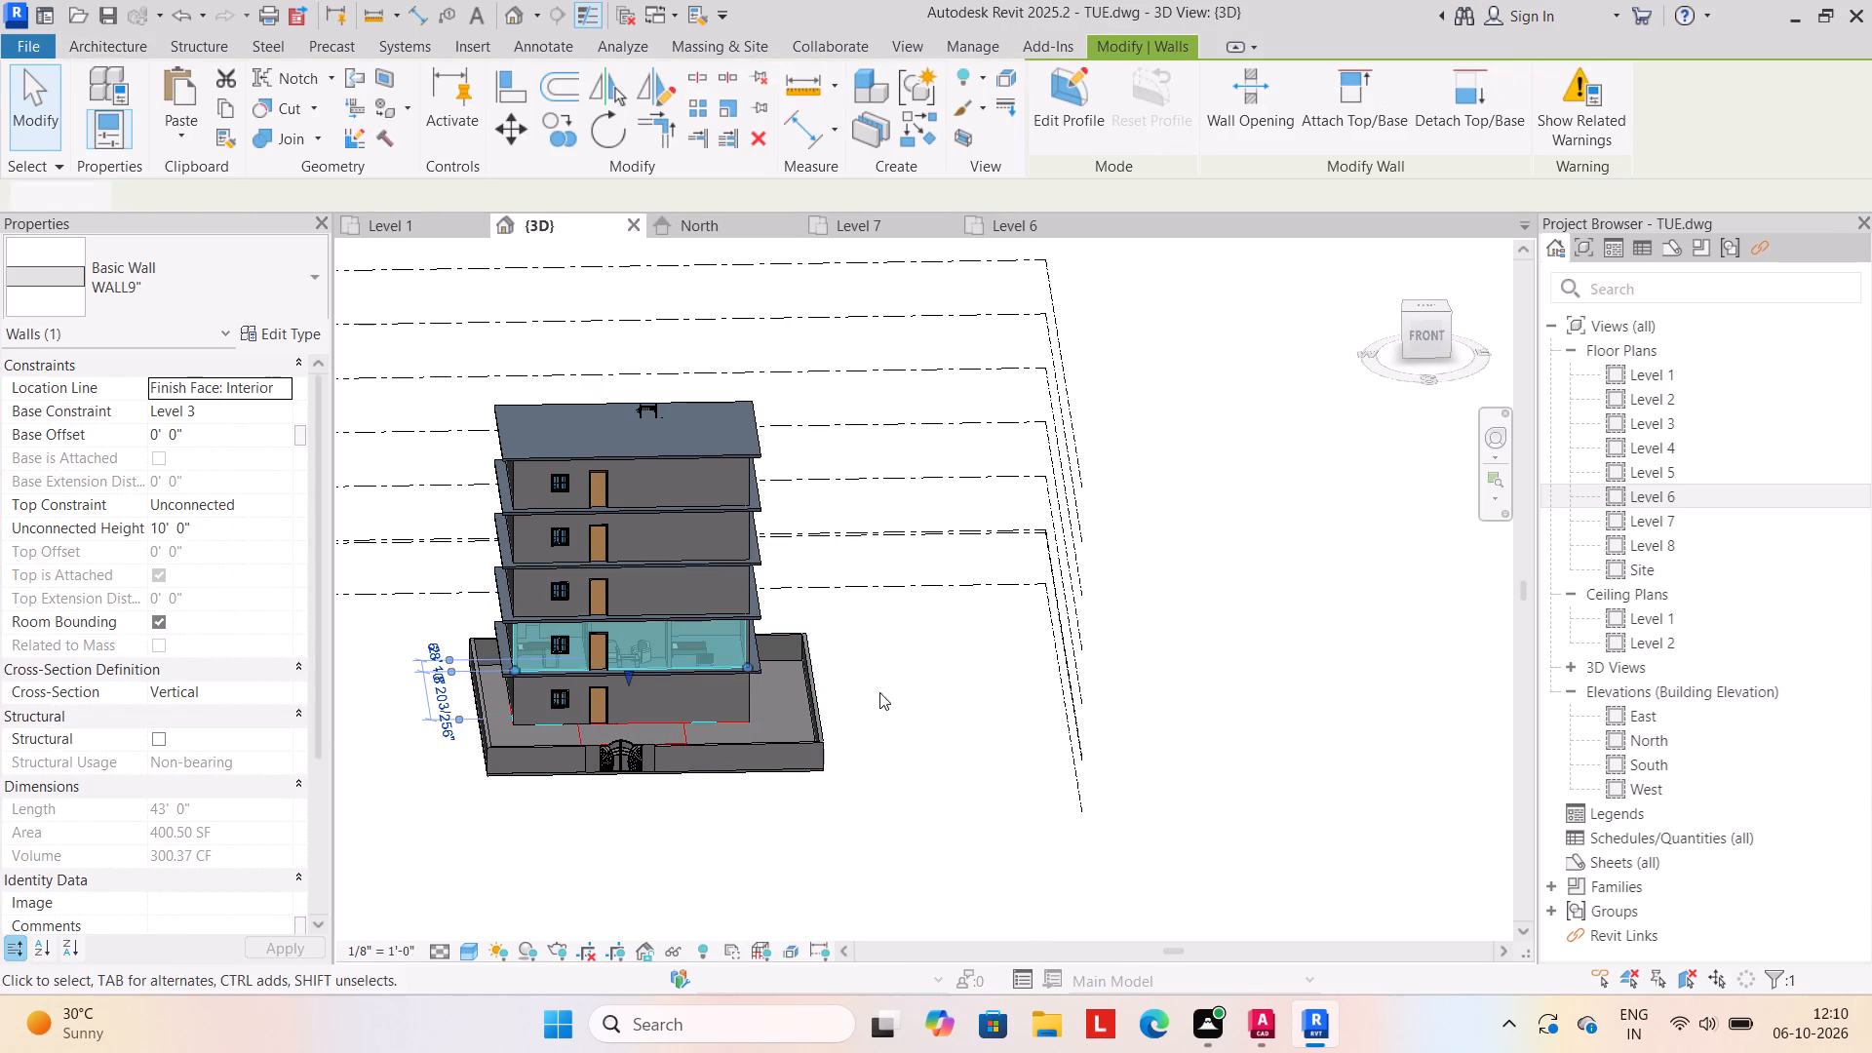
left_click(894, 698)
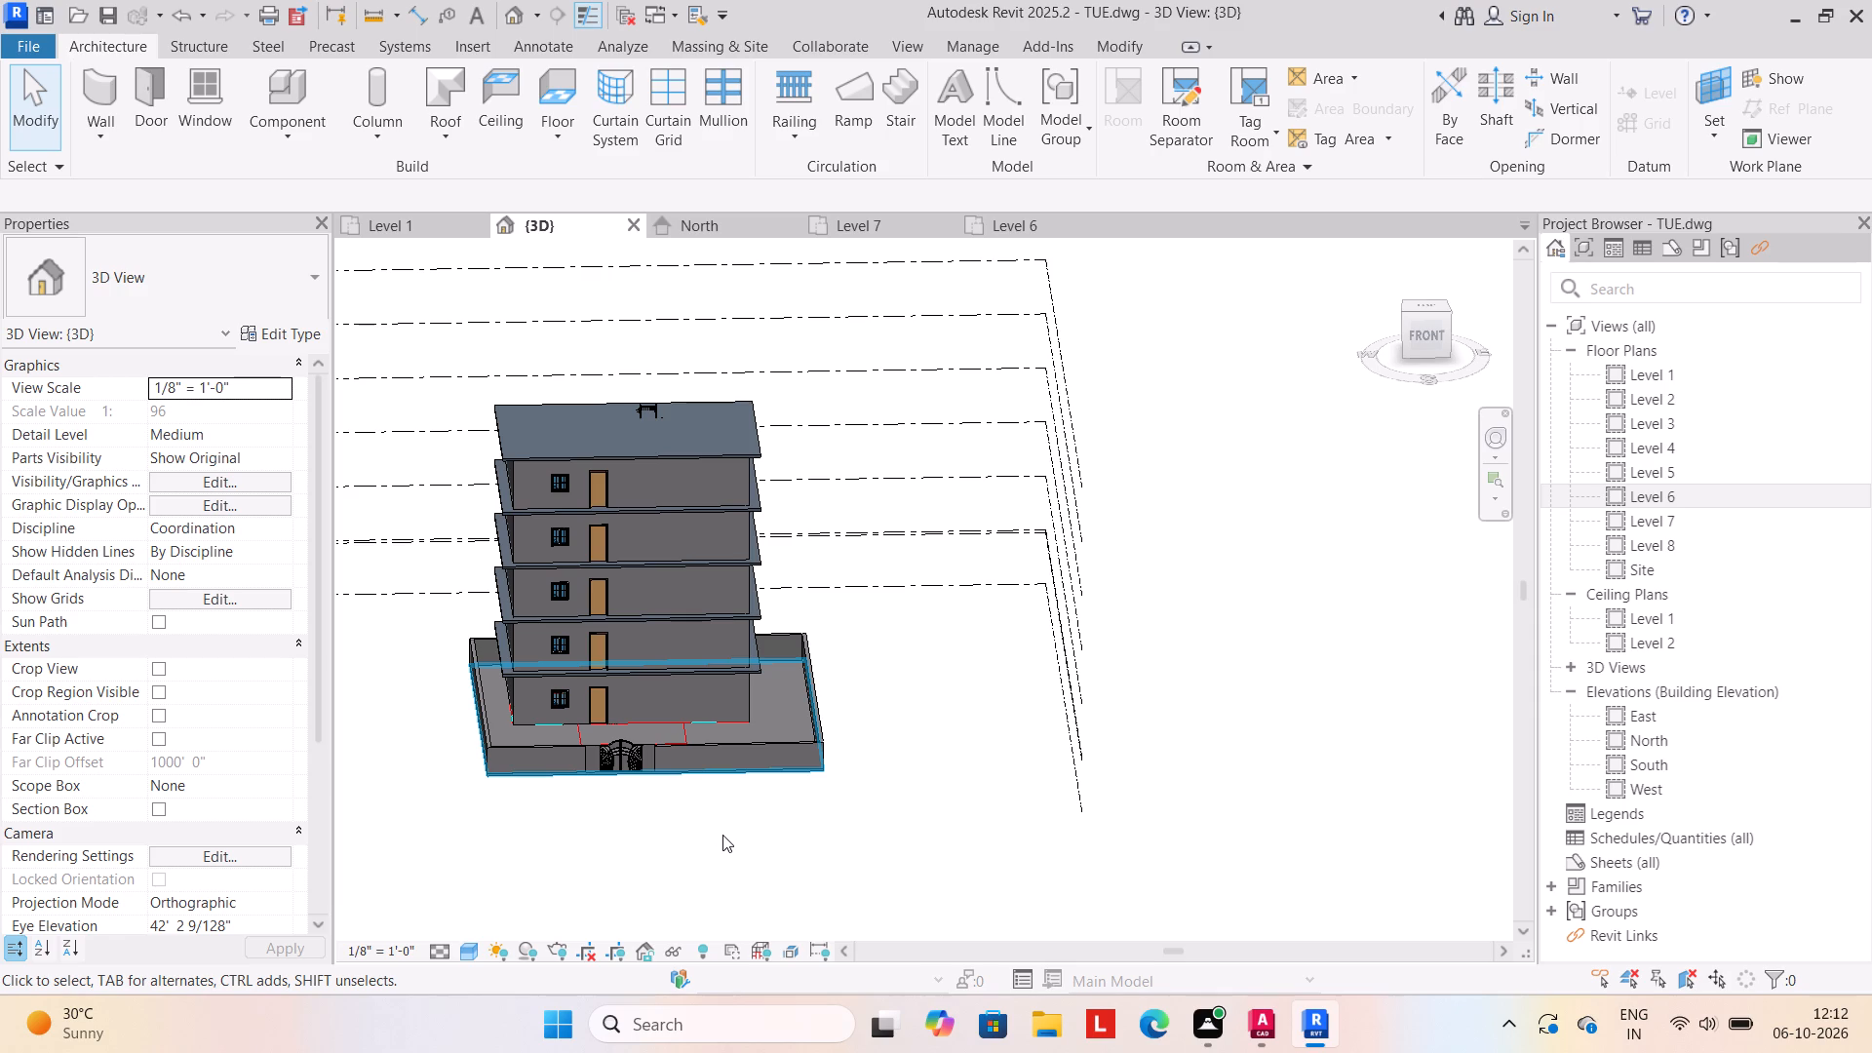
scroll(672, 673, "up", 4)
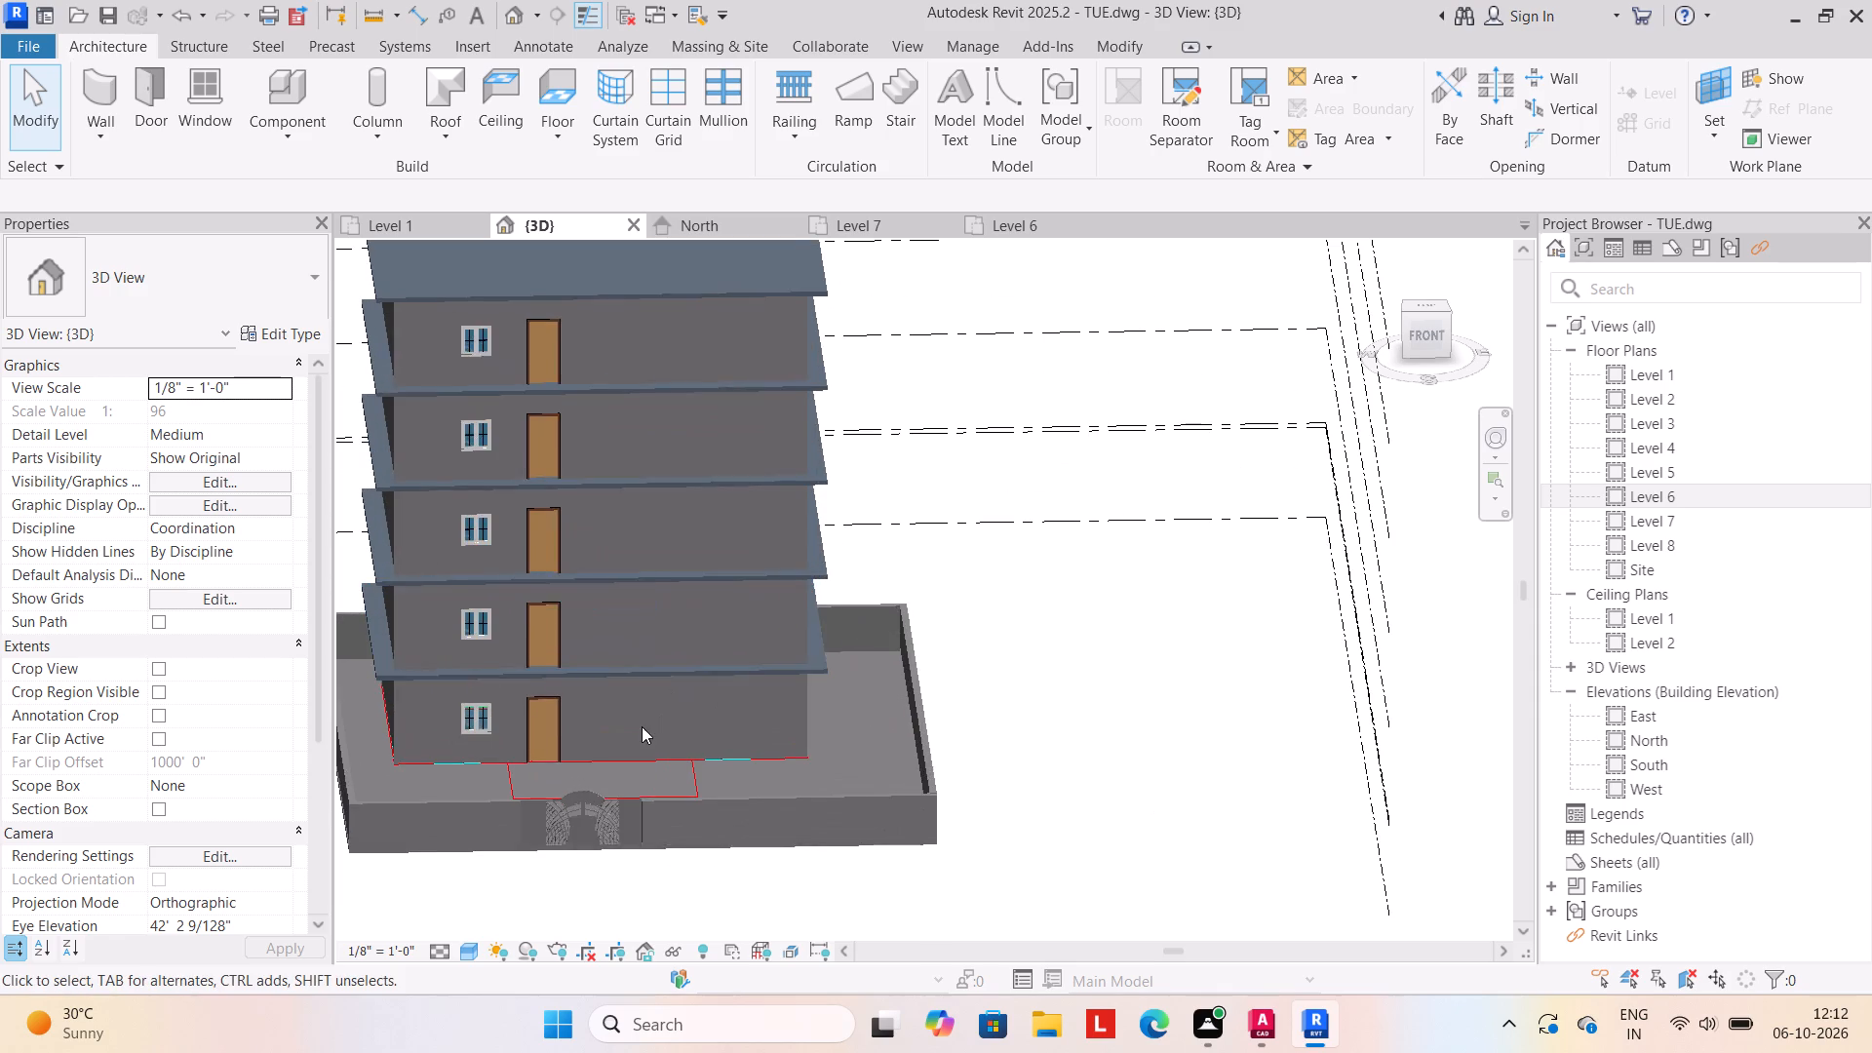
middle_click_drag(645, 735, 802, 674)
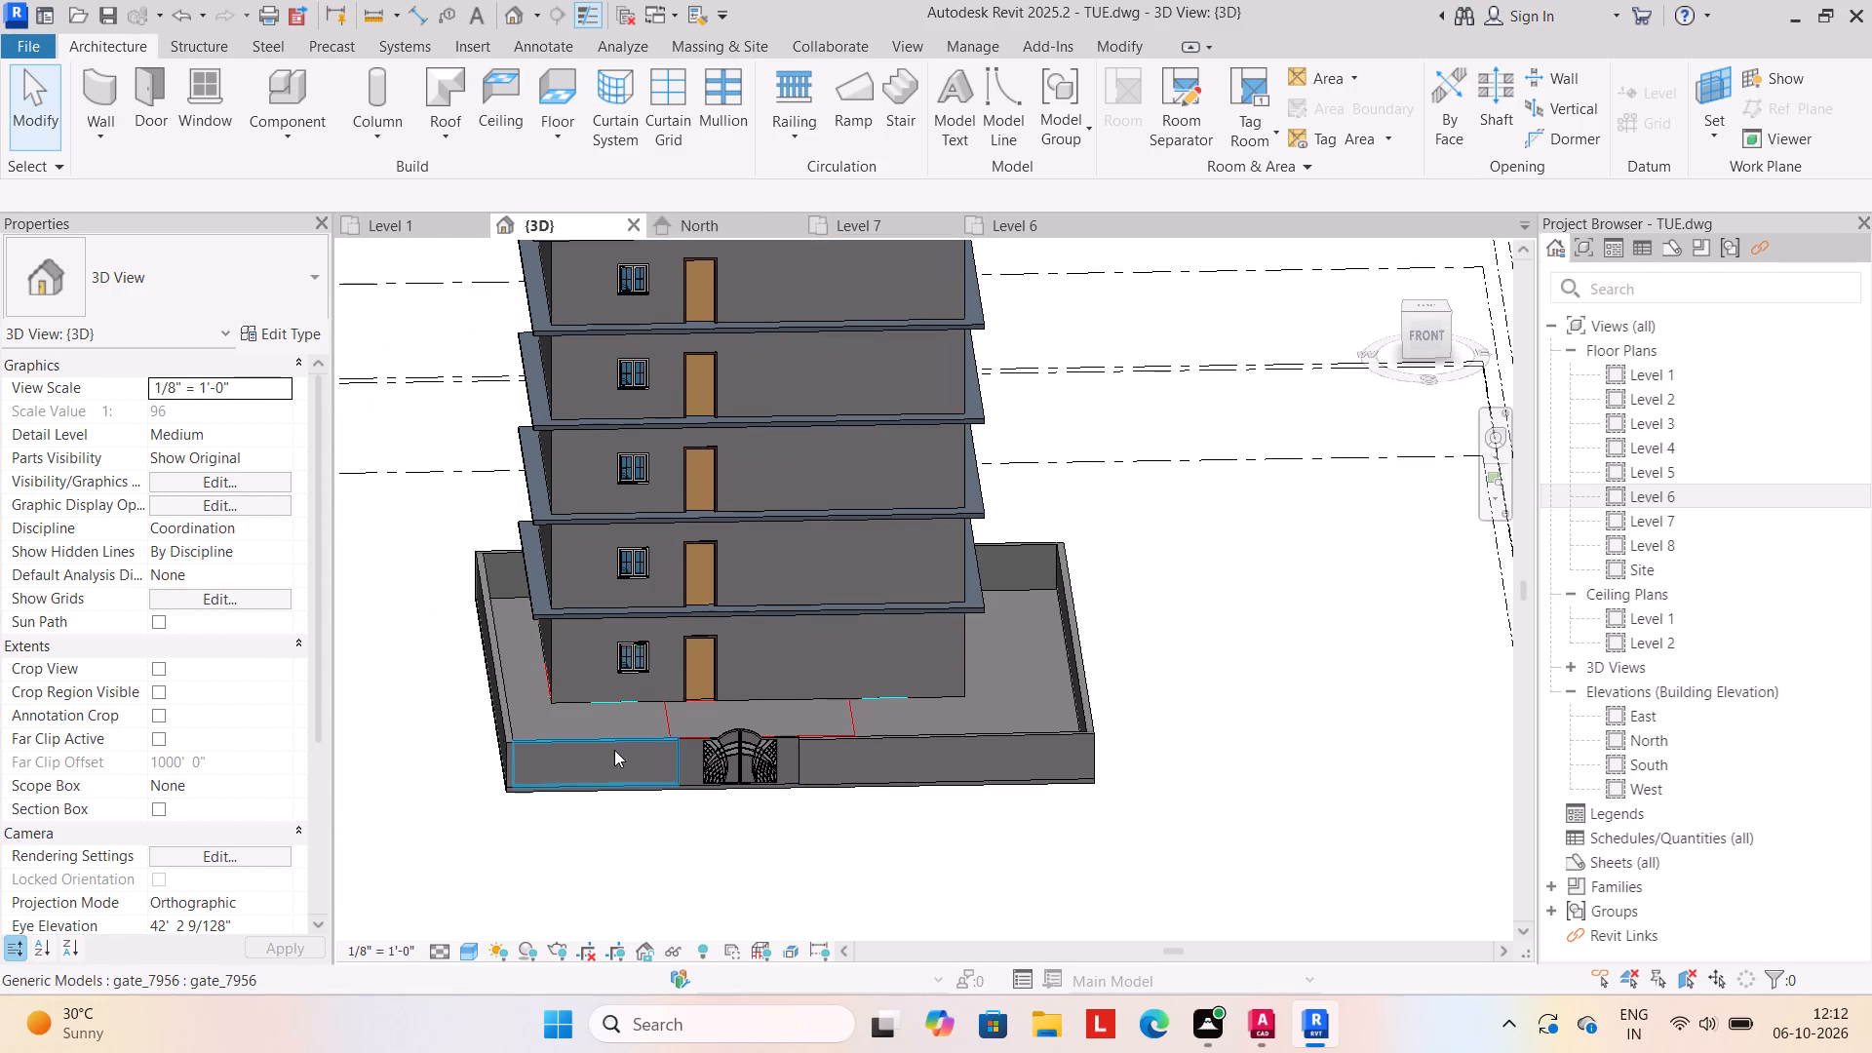
left_click(603, 748)
left_click(615, 874)
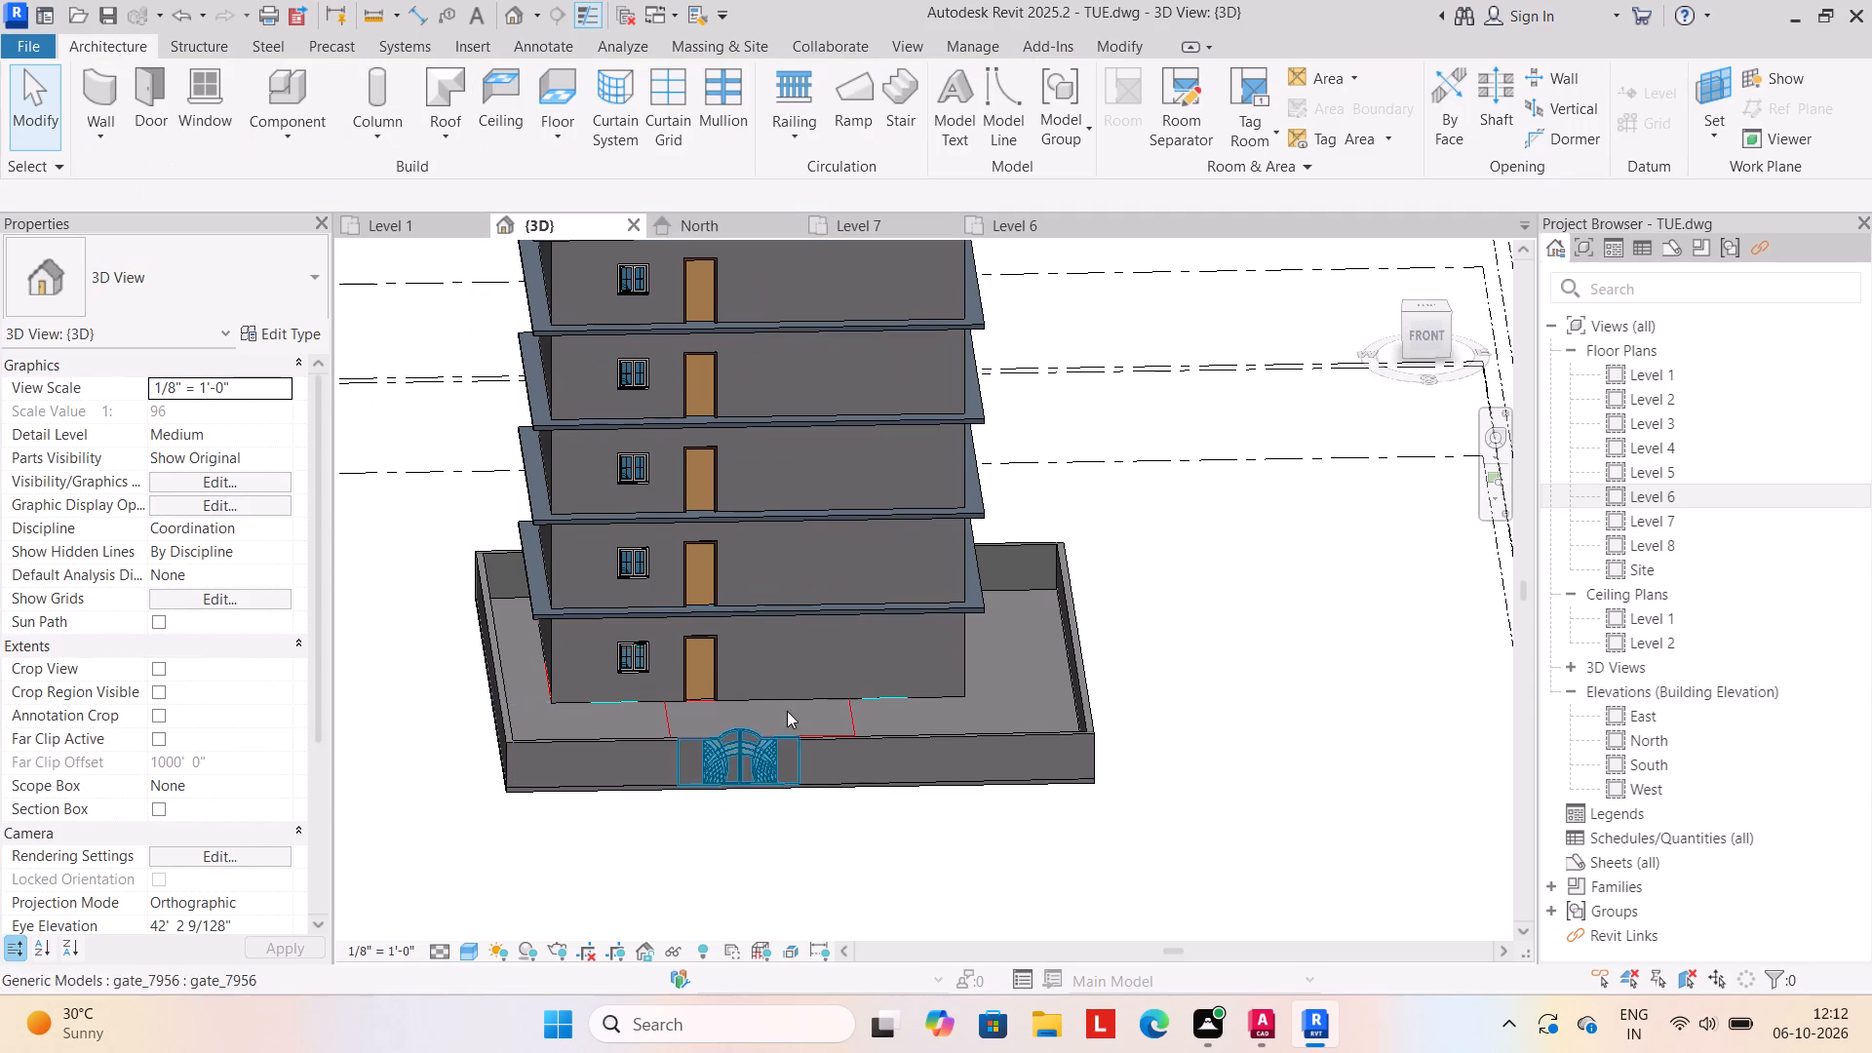
left_click(799, 687)
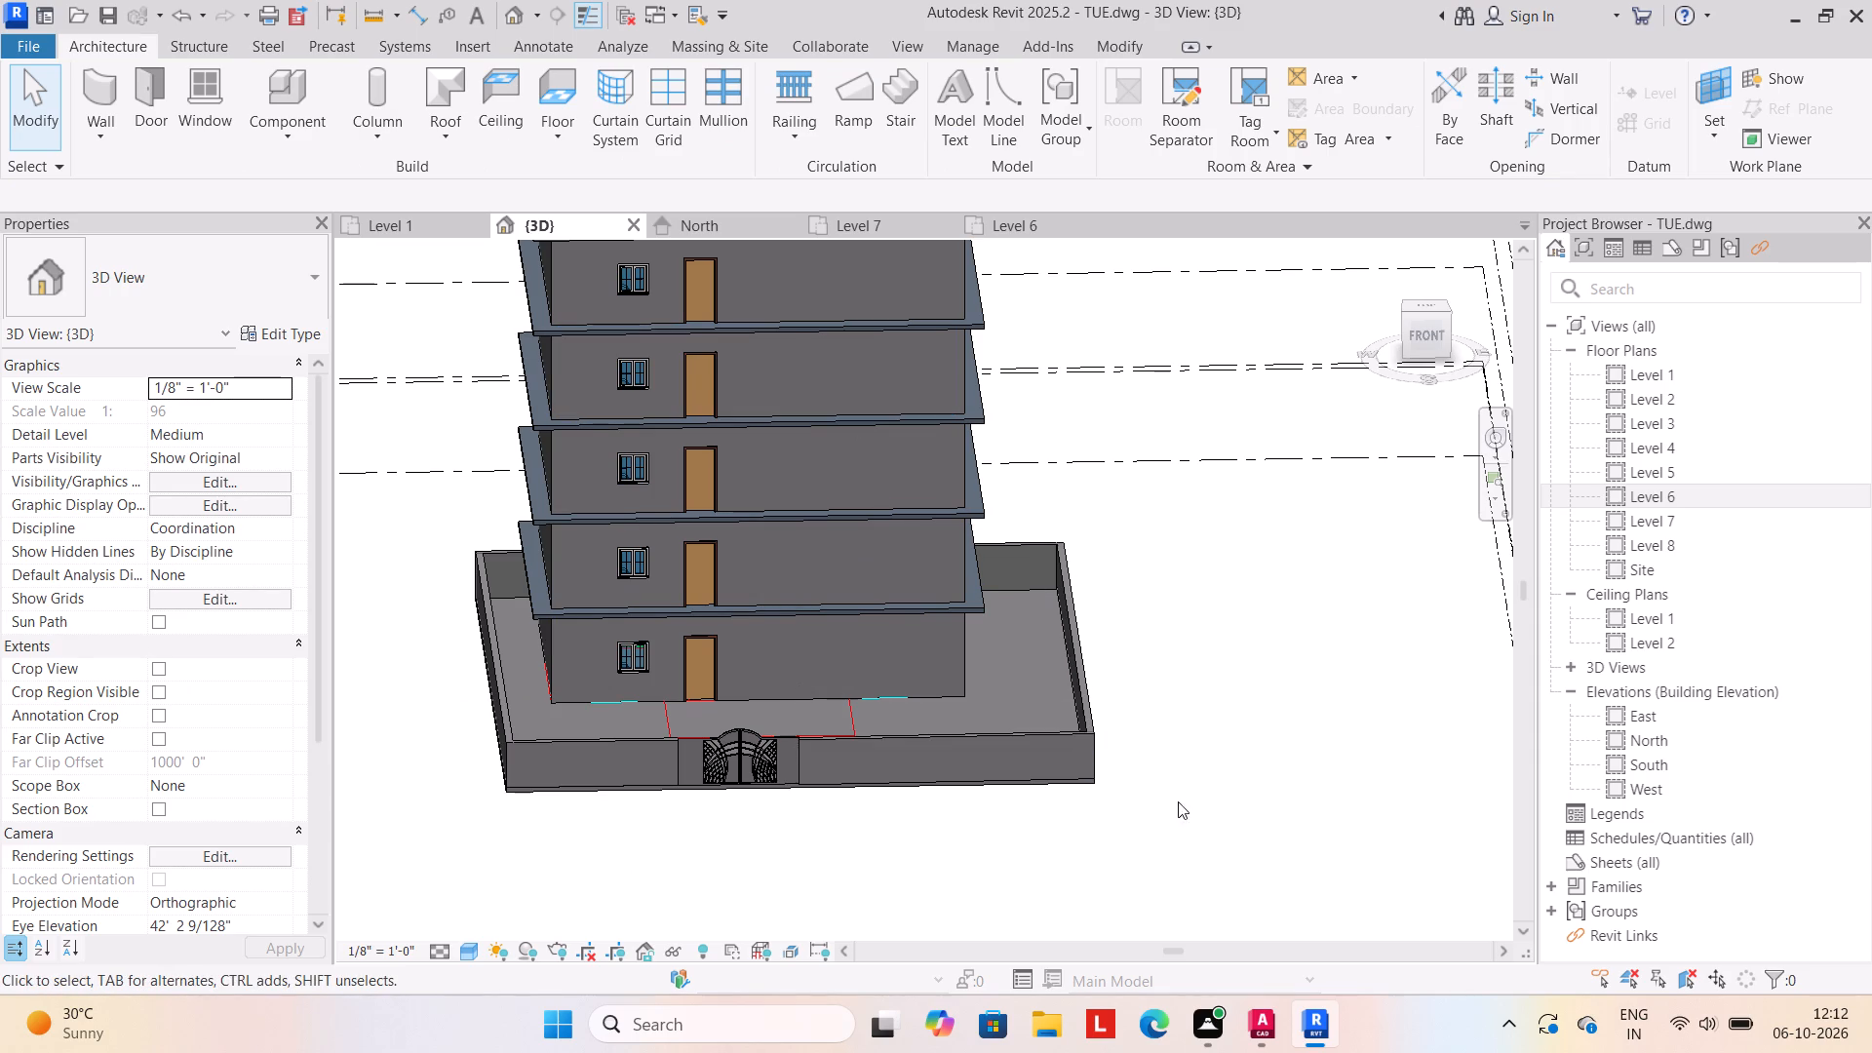
left_click(1233, 825)
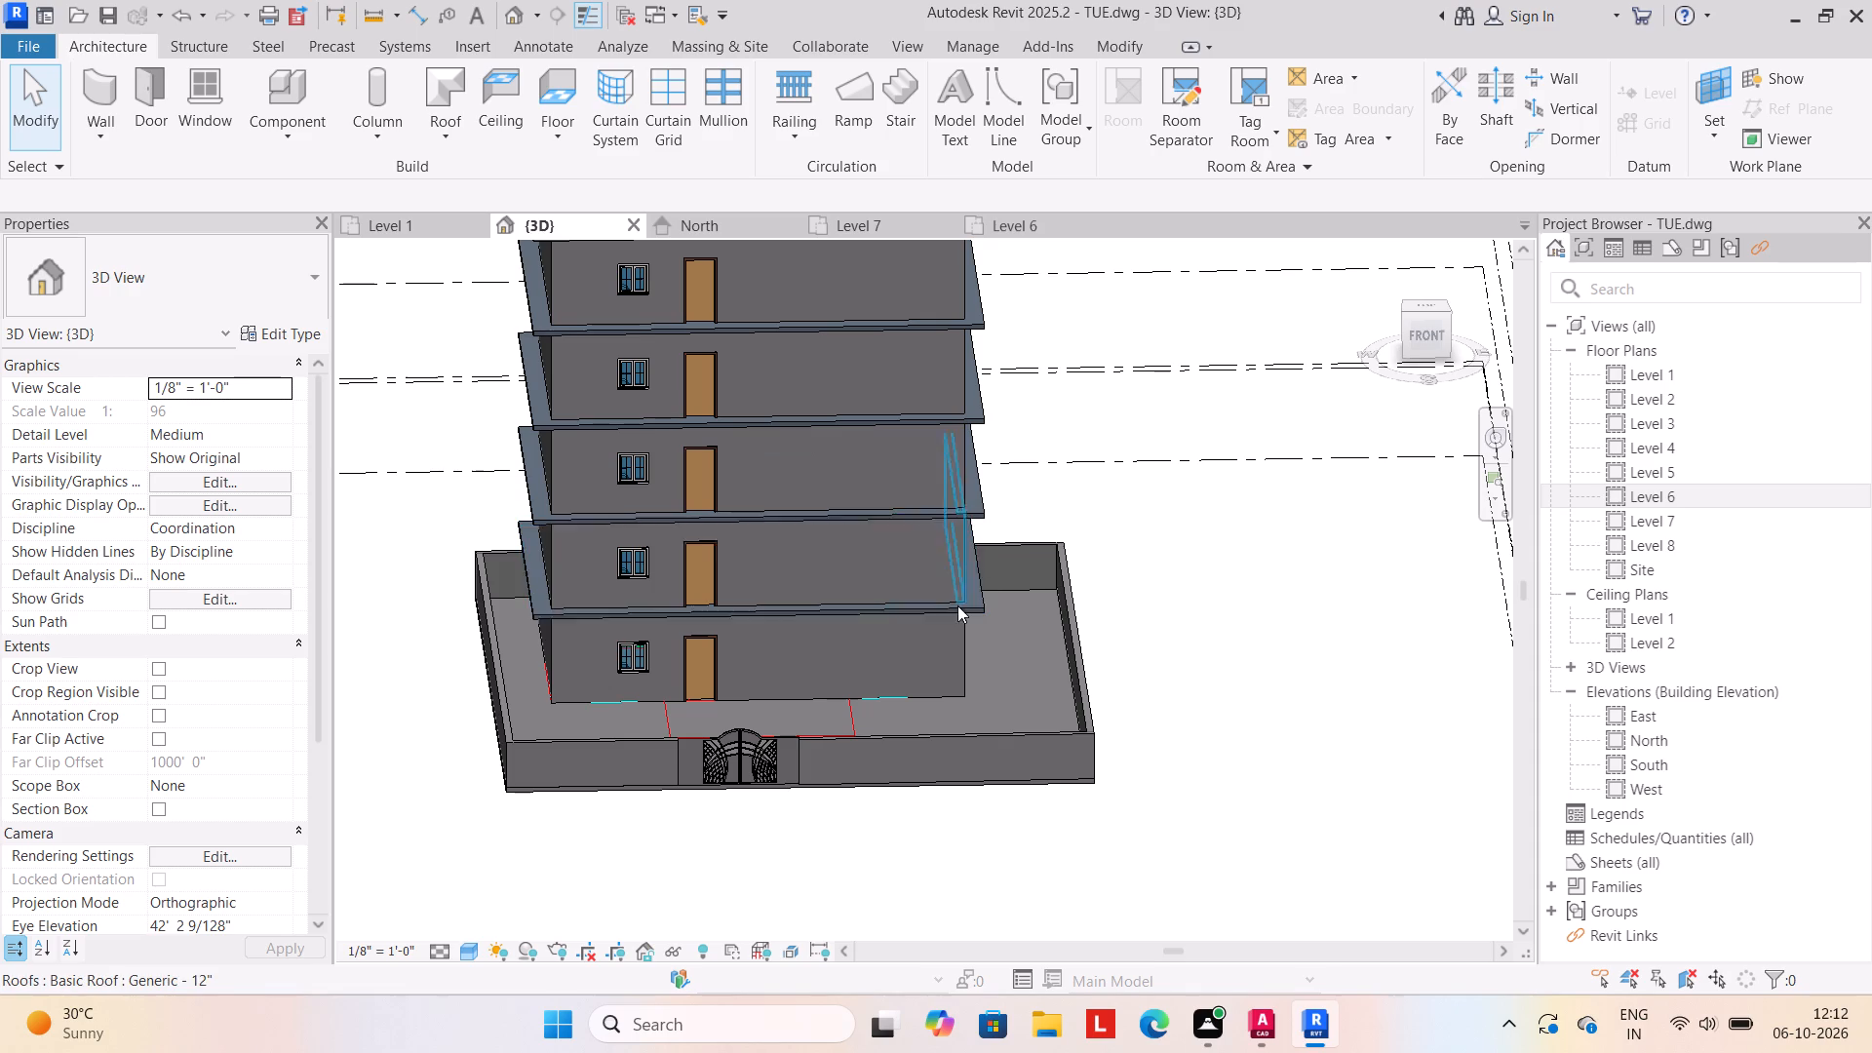
left_click(388, 226)
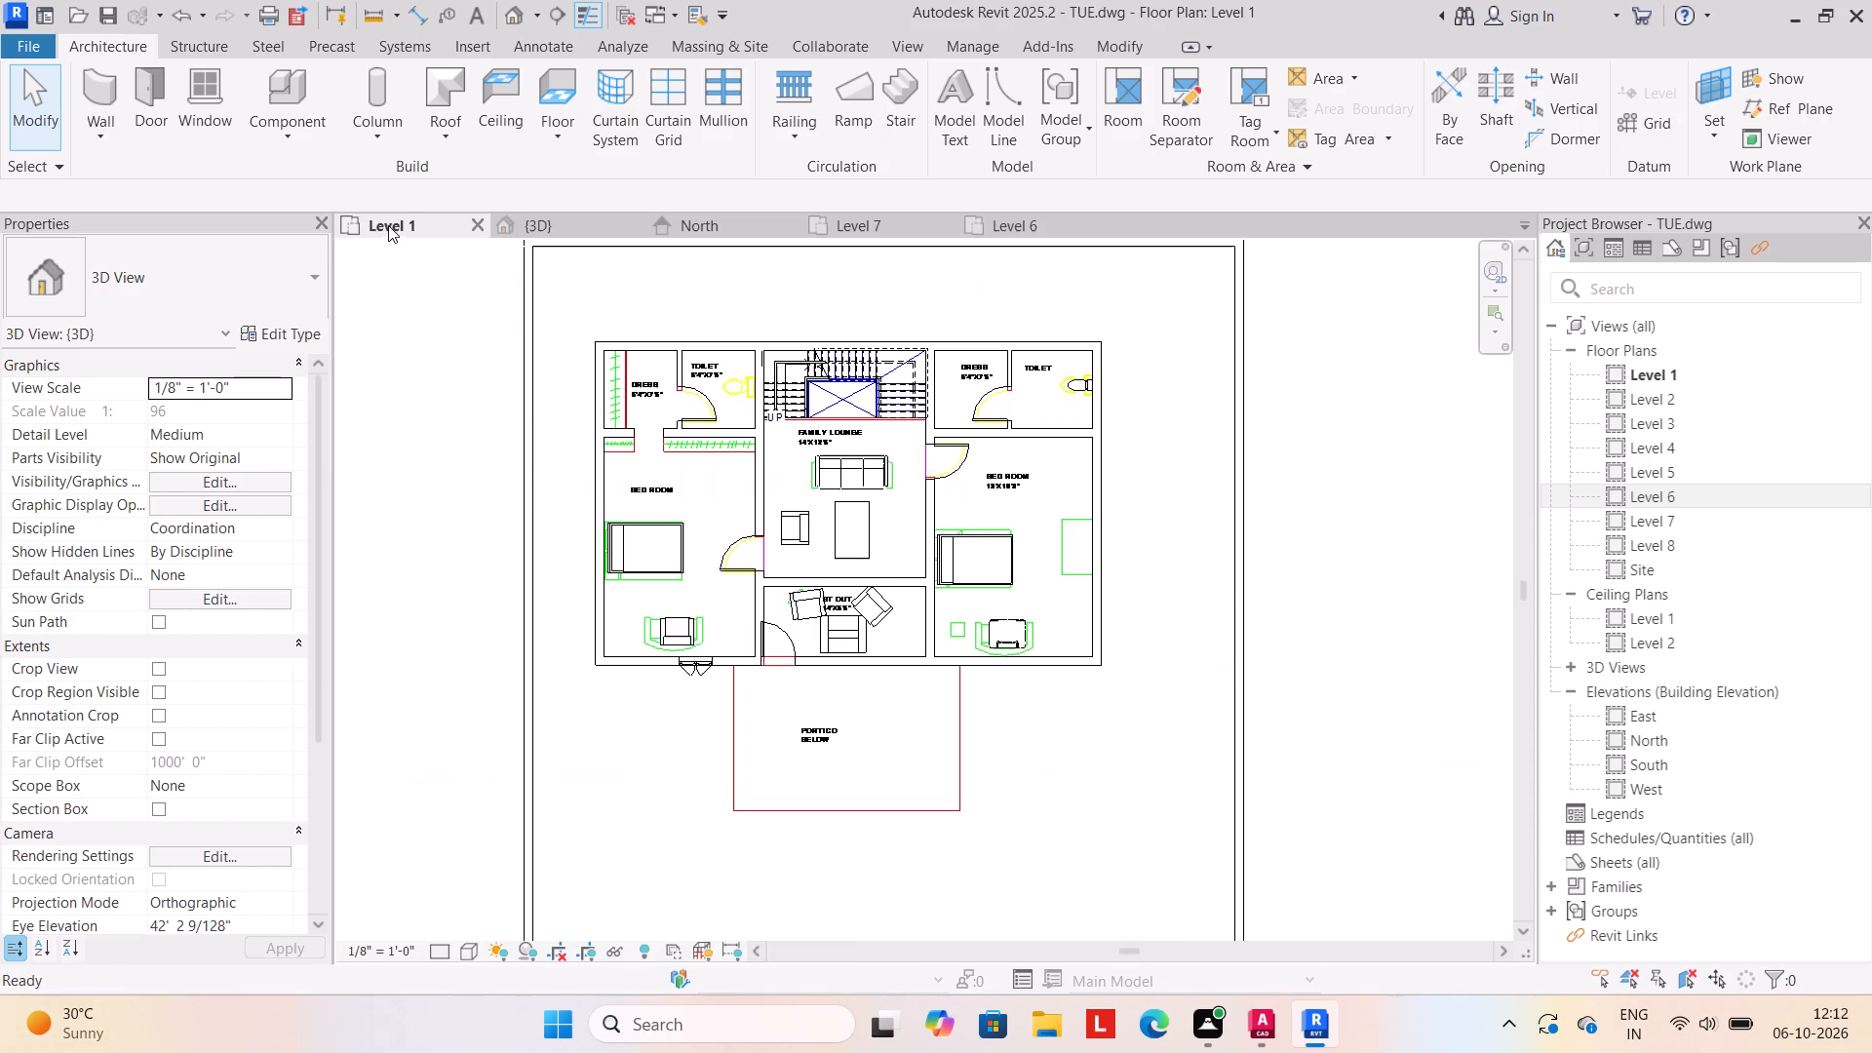
scroll(555, 538, "down", 2)
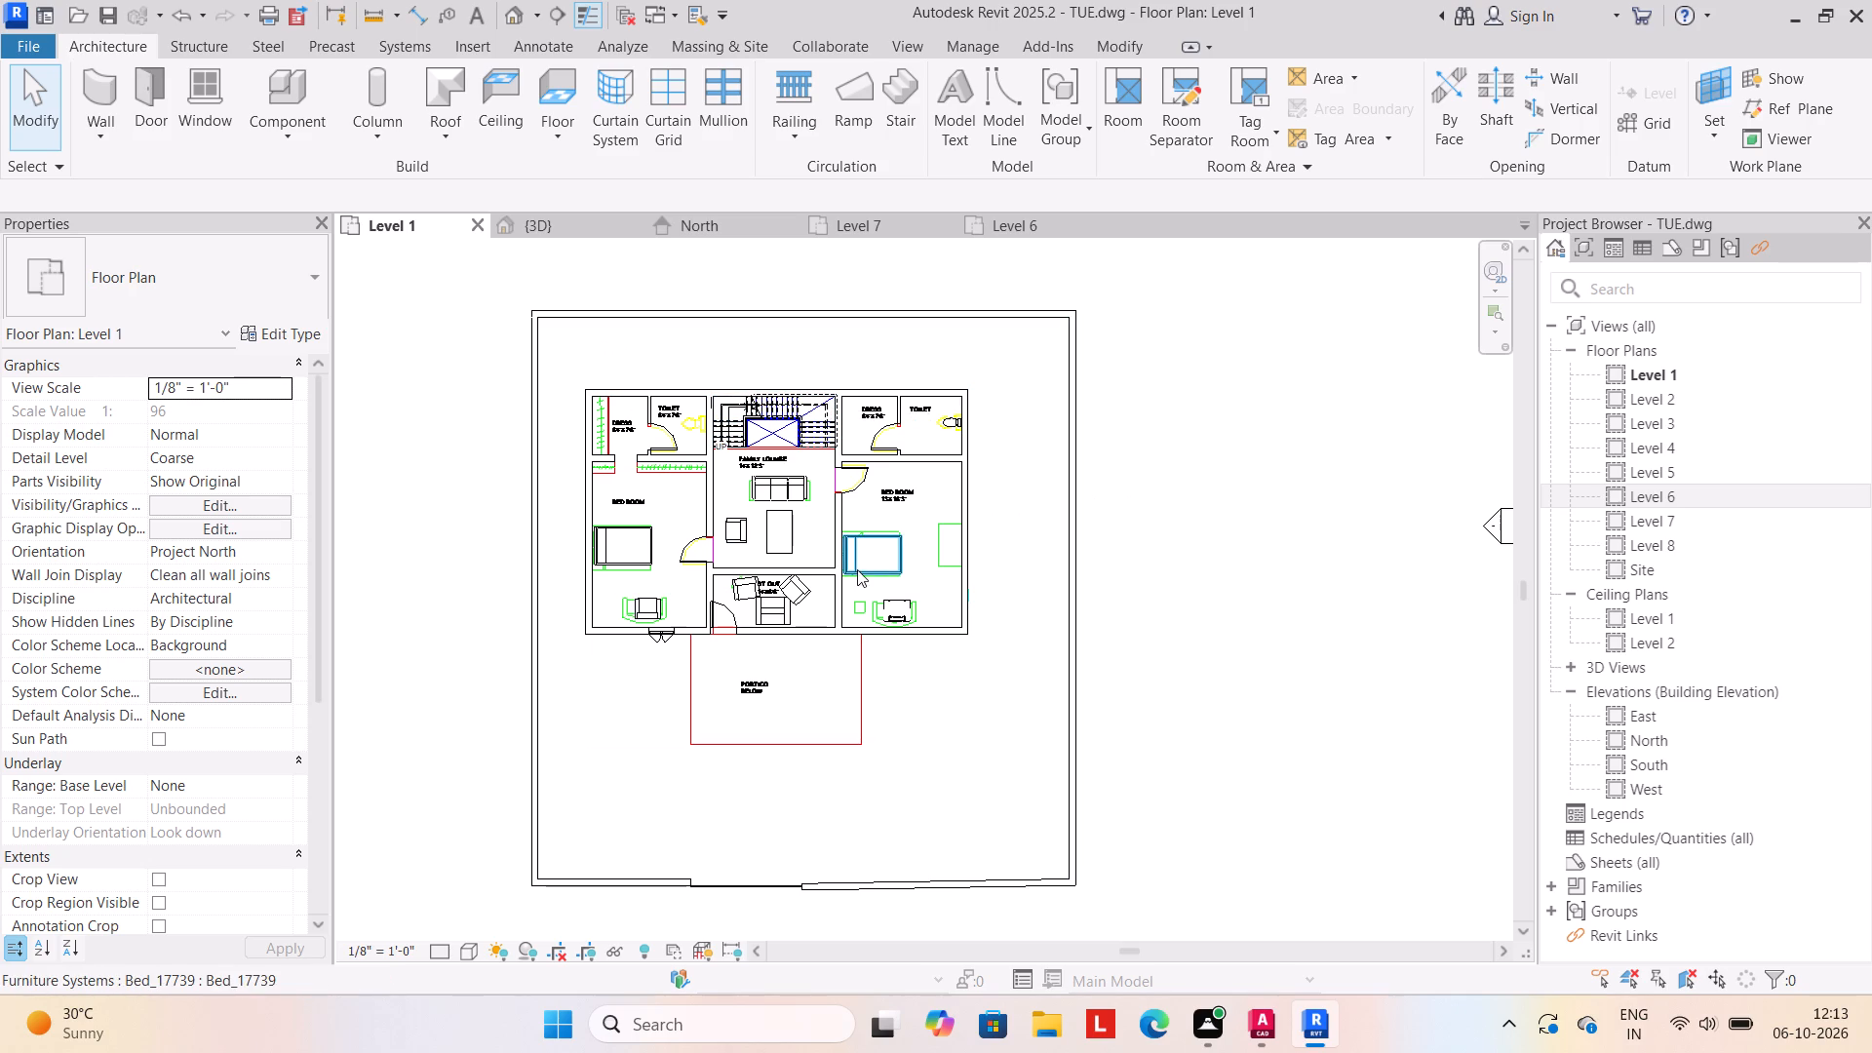
middle_click_drag(857, 570, 942, 557)
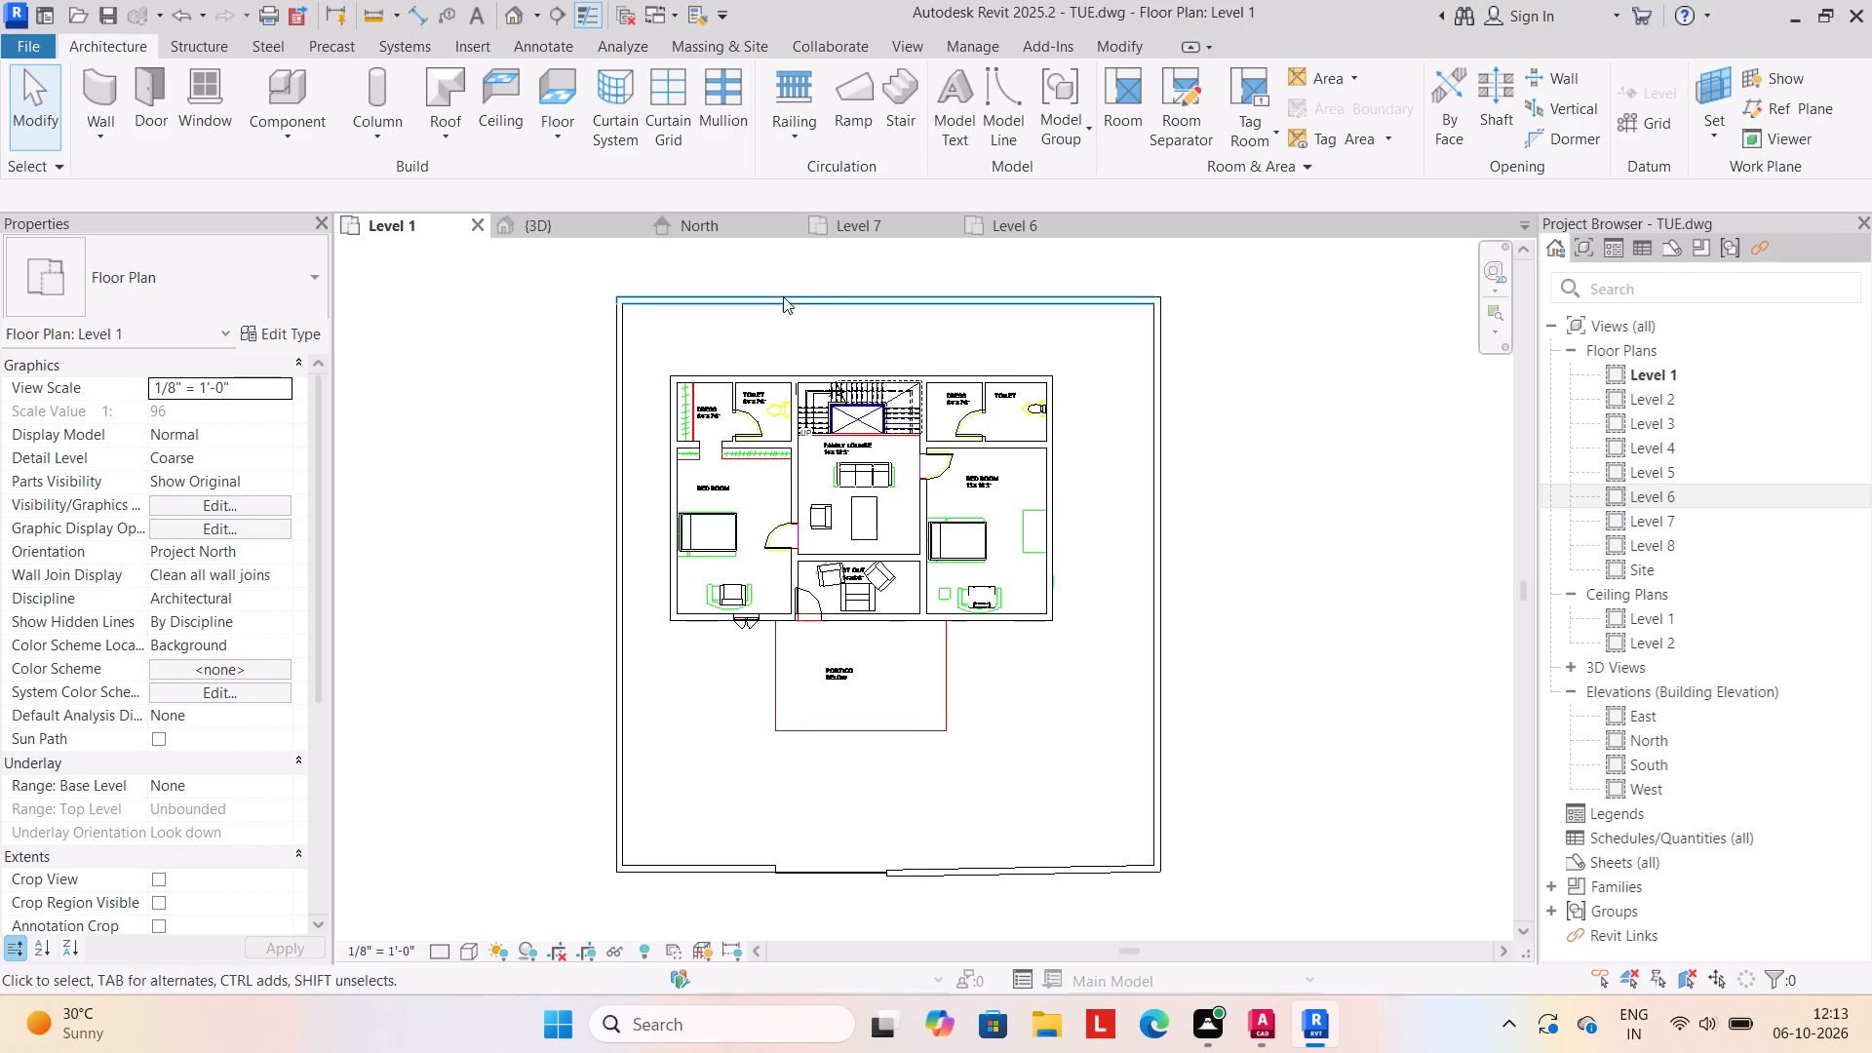
left_click(553, 226)
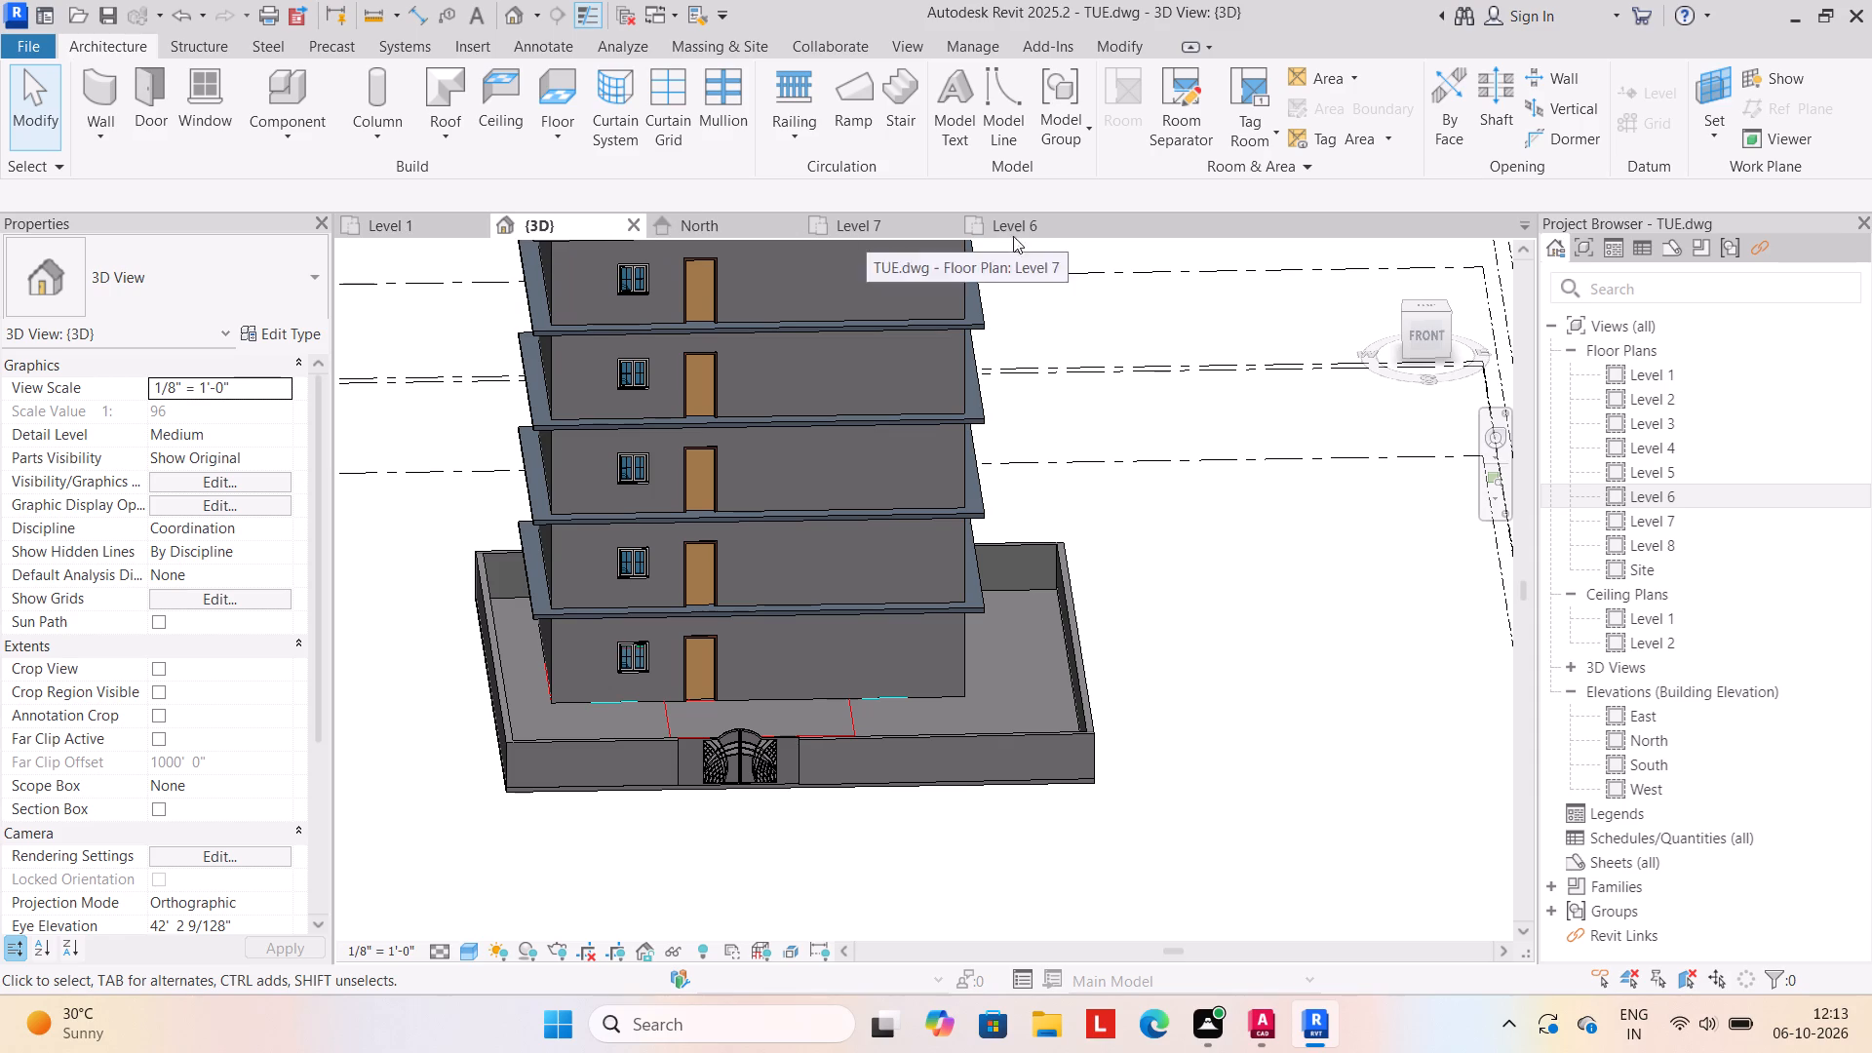
On Level 2, create a Handrail - Rectangular railing from a rectangular path offset 2' outside the house's exterior walls.
double_click(1659, 391)
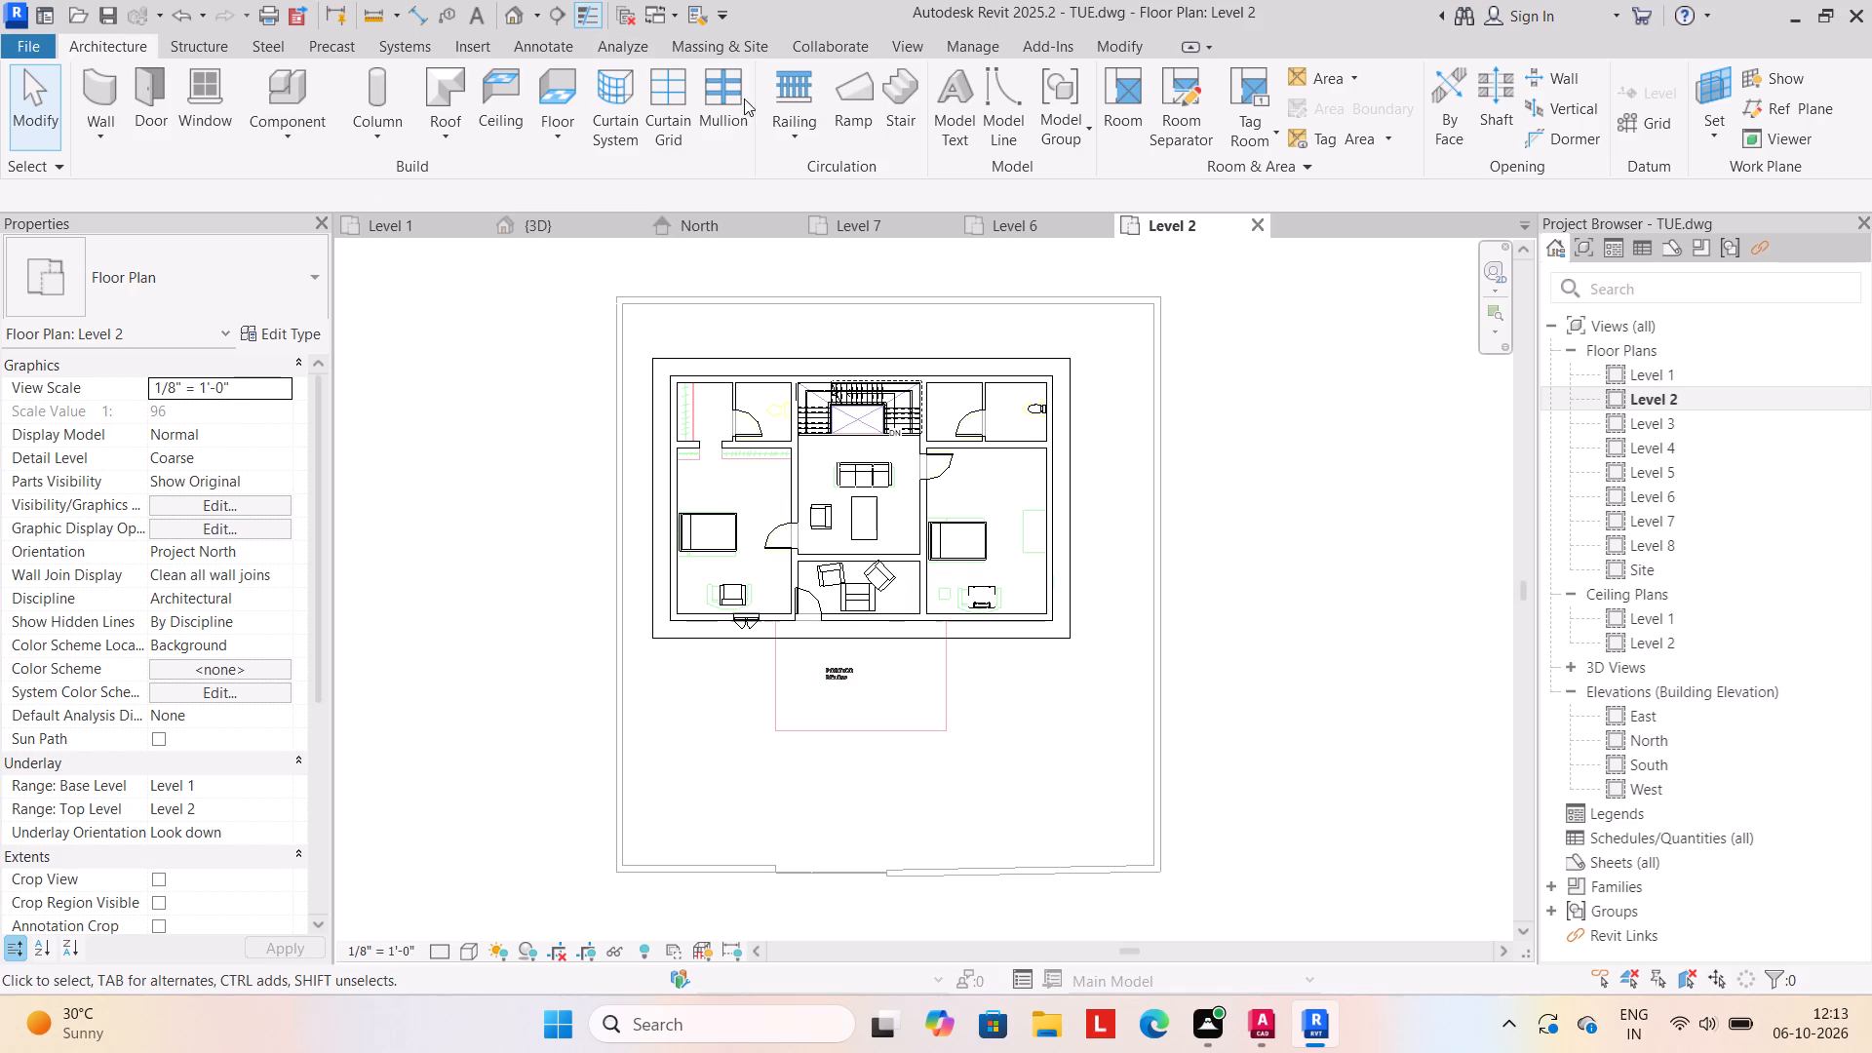
left_click(787, 133)
left_click(792, 170)
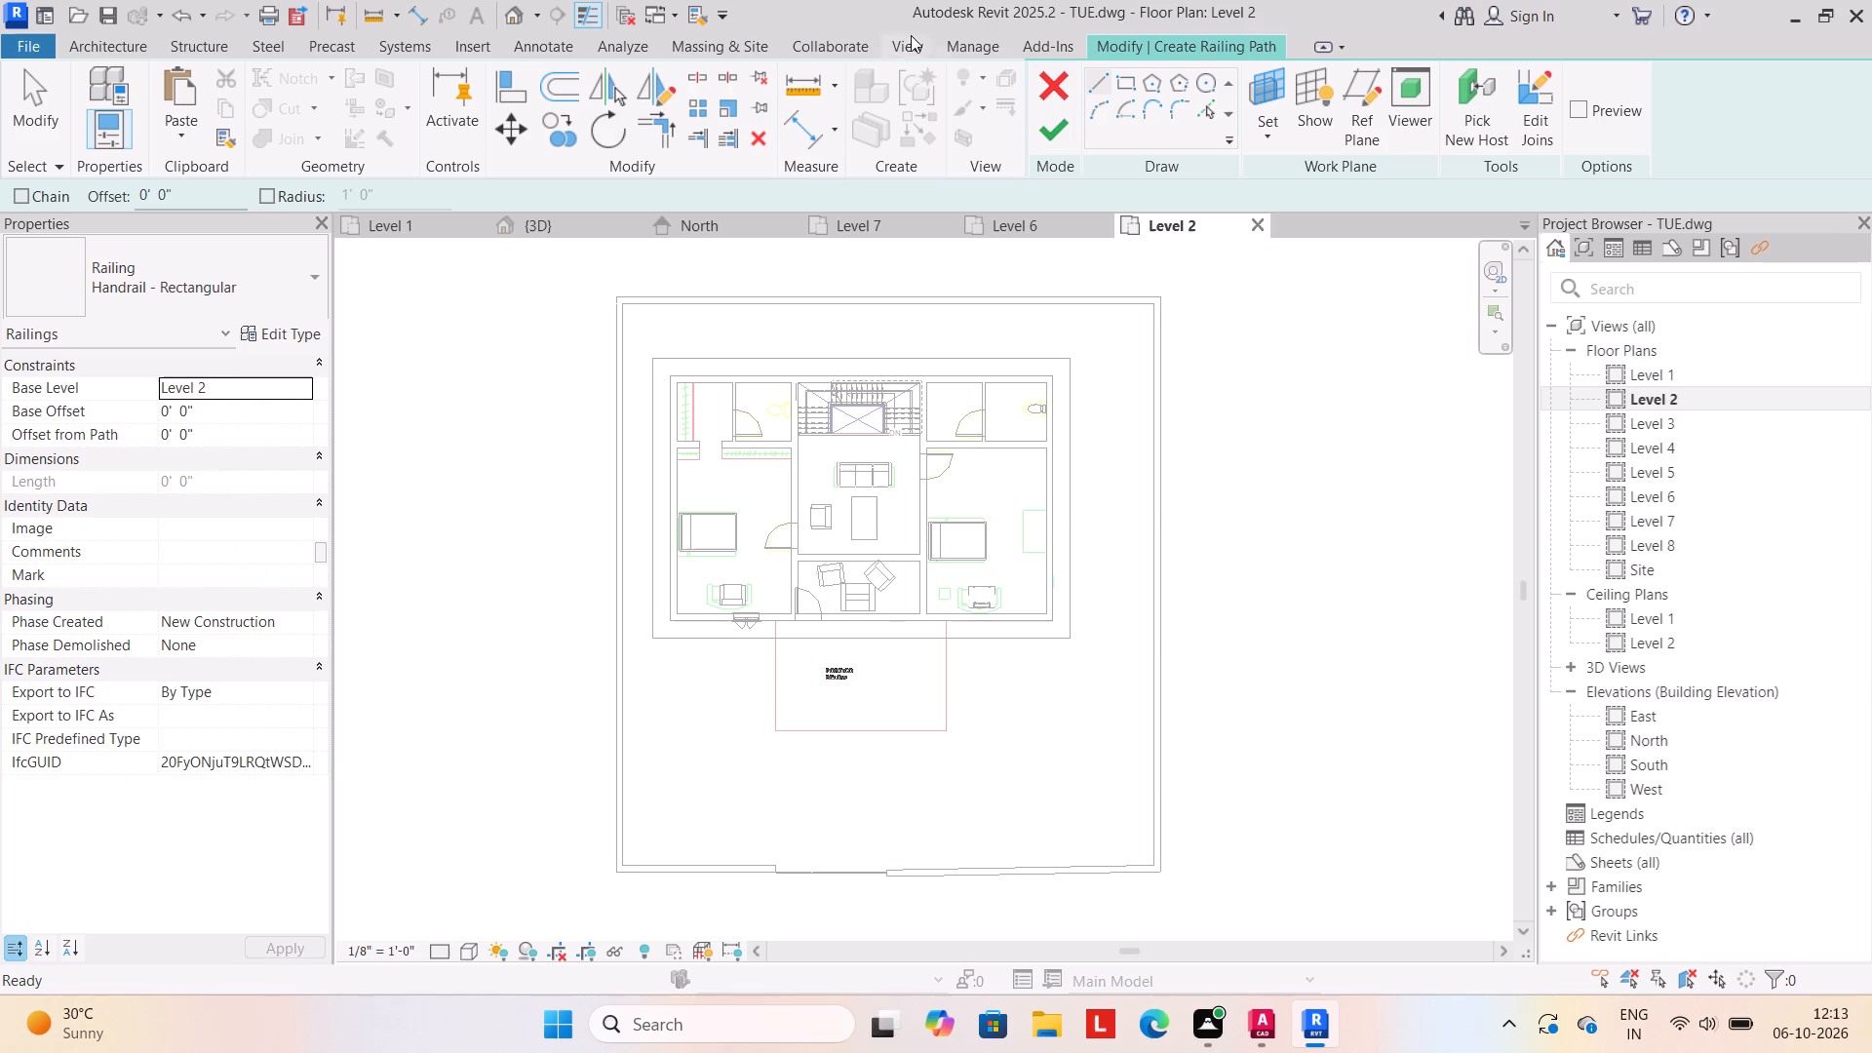
left_click(1124, 82)
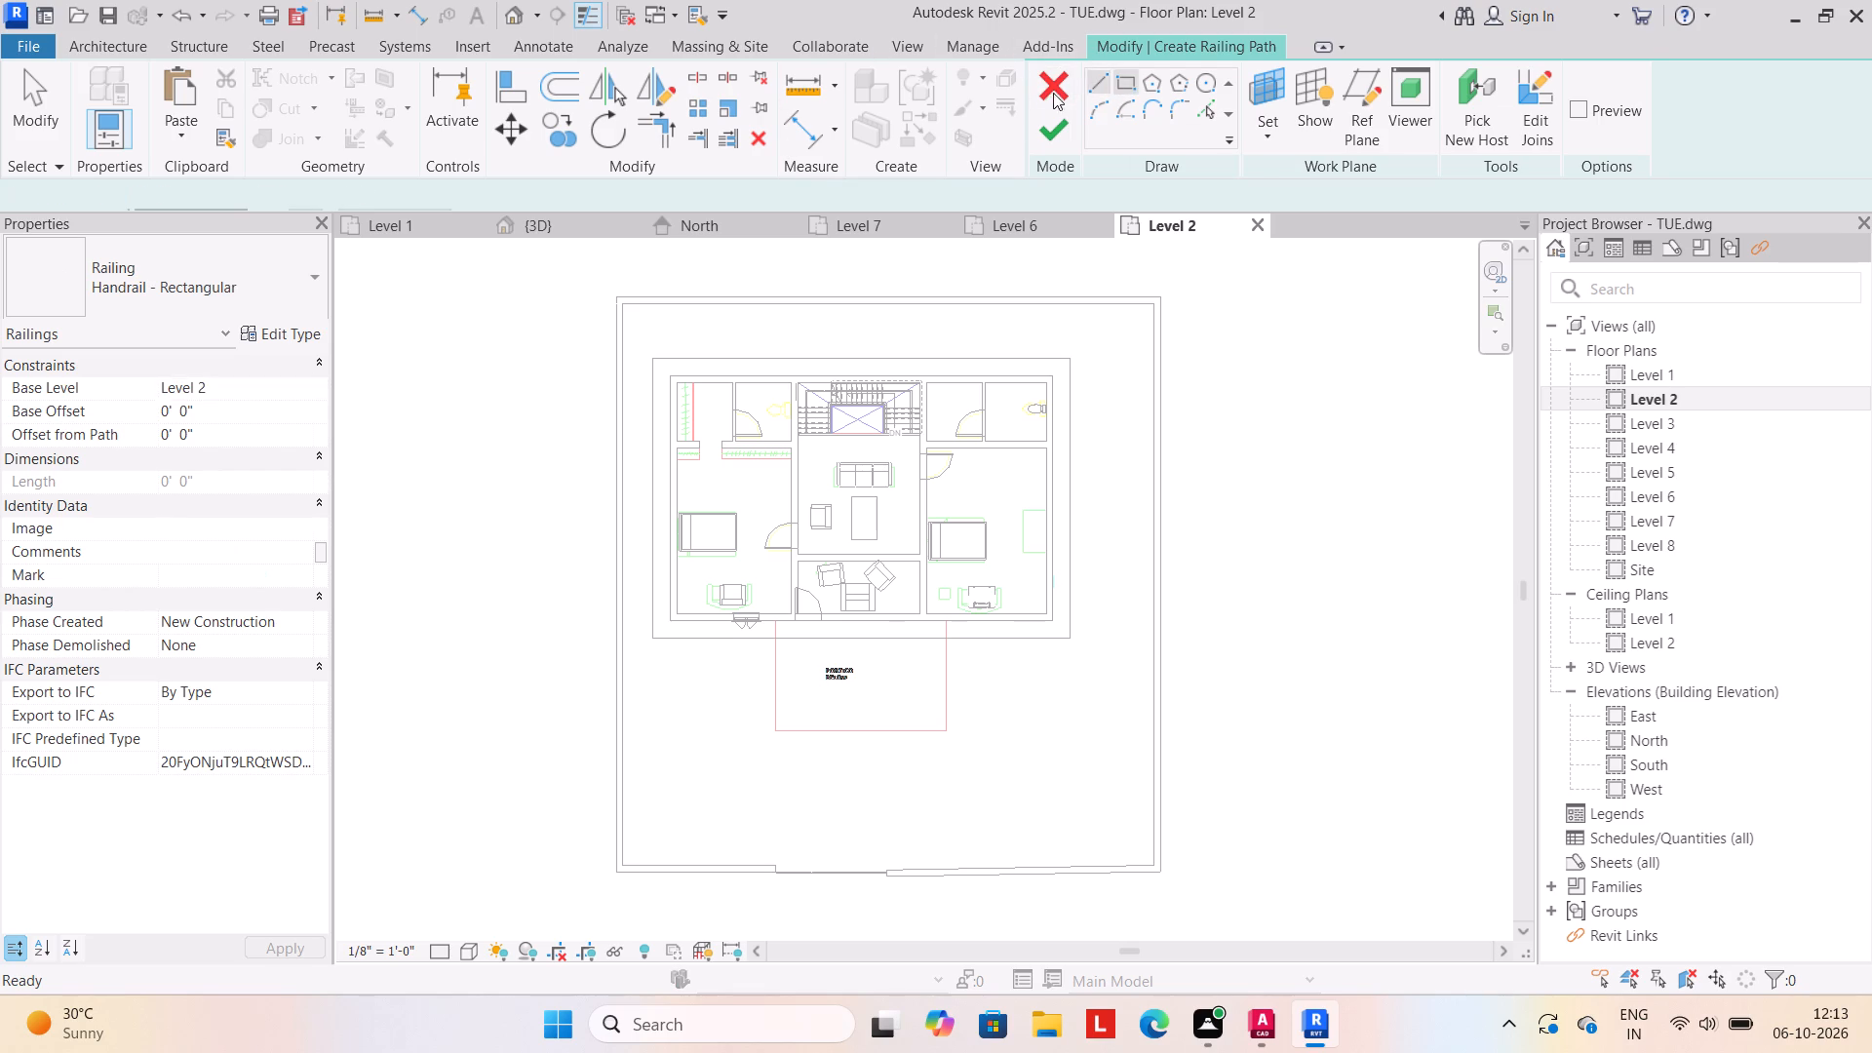
left_click(212, 197)
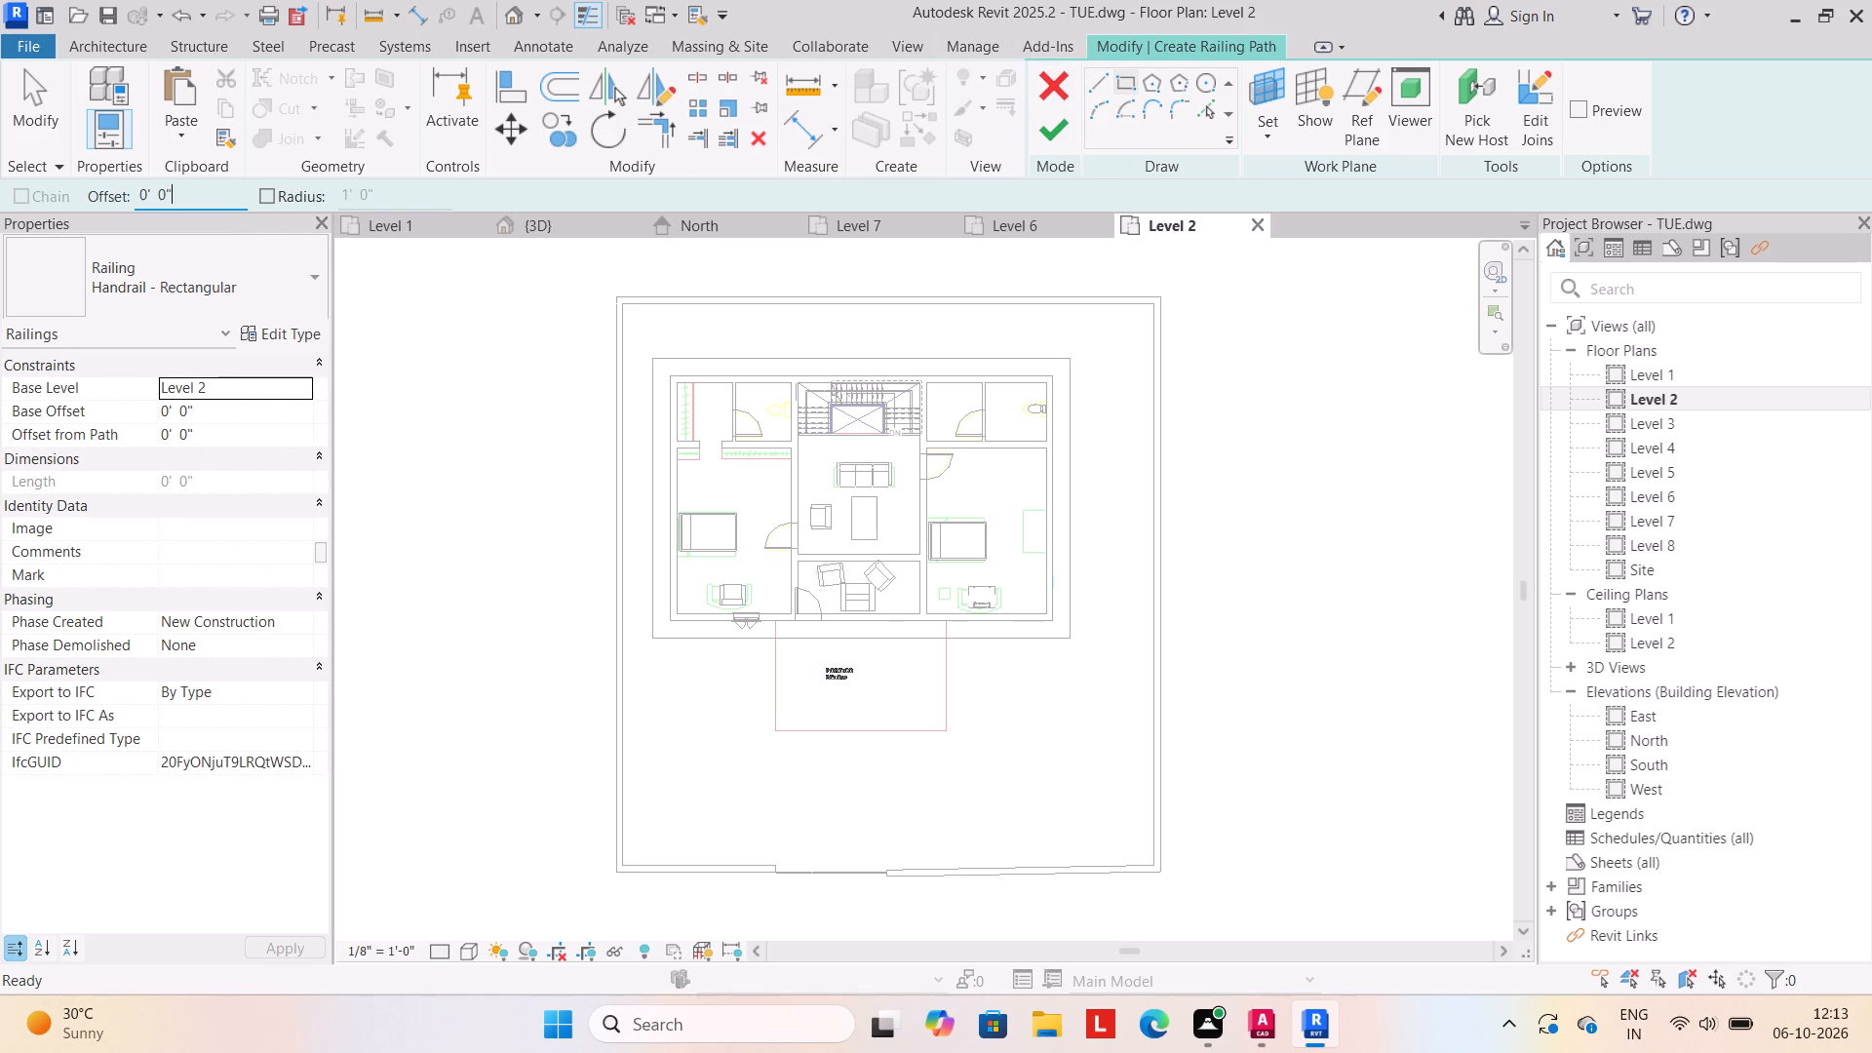
key("BackSpace")
key("BackSpace")
key("BackSpace")
key("BackSpace")
key("BackSpace")
key("BackSpace")
key("BackSpace")
key("BackSpace")
key("BackSpace")
key("BackSpace")
key("BackSpace")
key("BackSpace")
key("1")
key("BackSpace")
type("2'")
key("Return")
left_click(1121, 89)
scroll(667, 448, "up", 4)
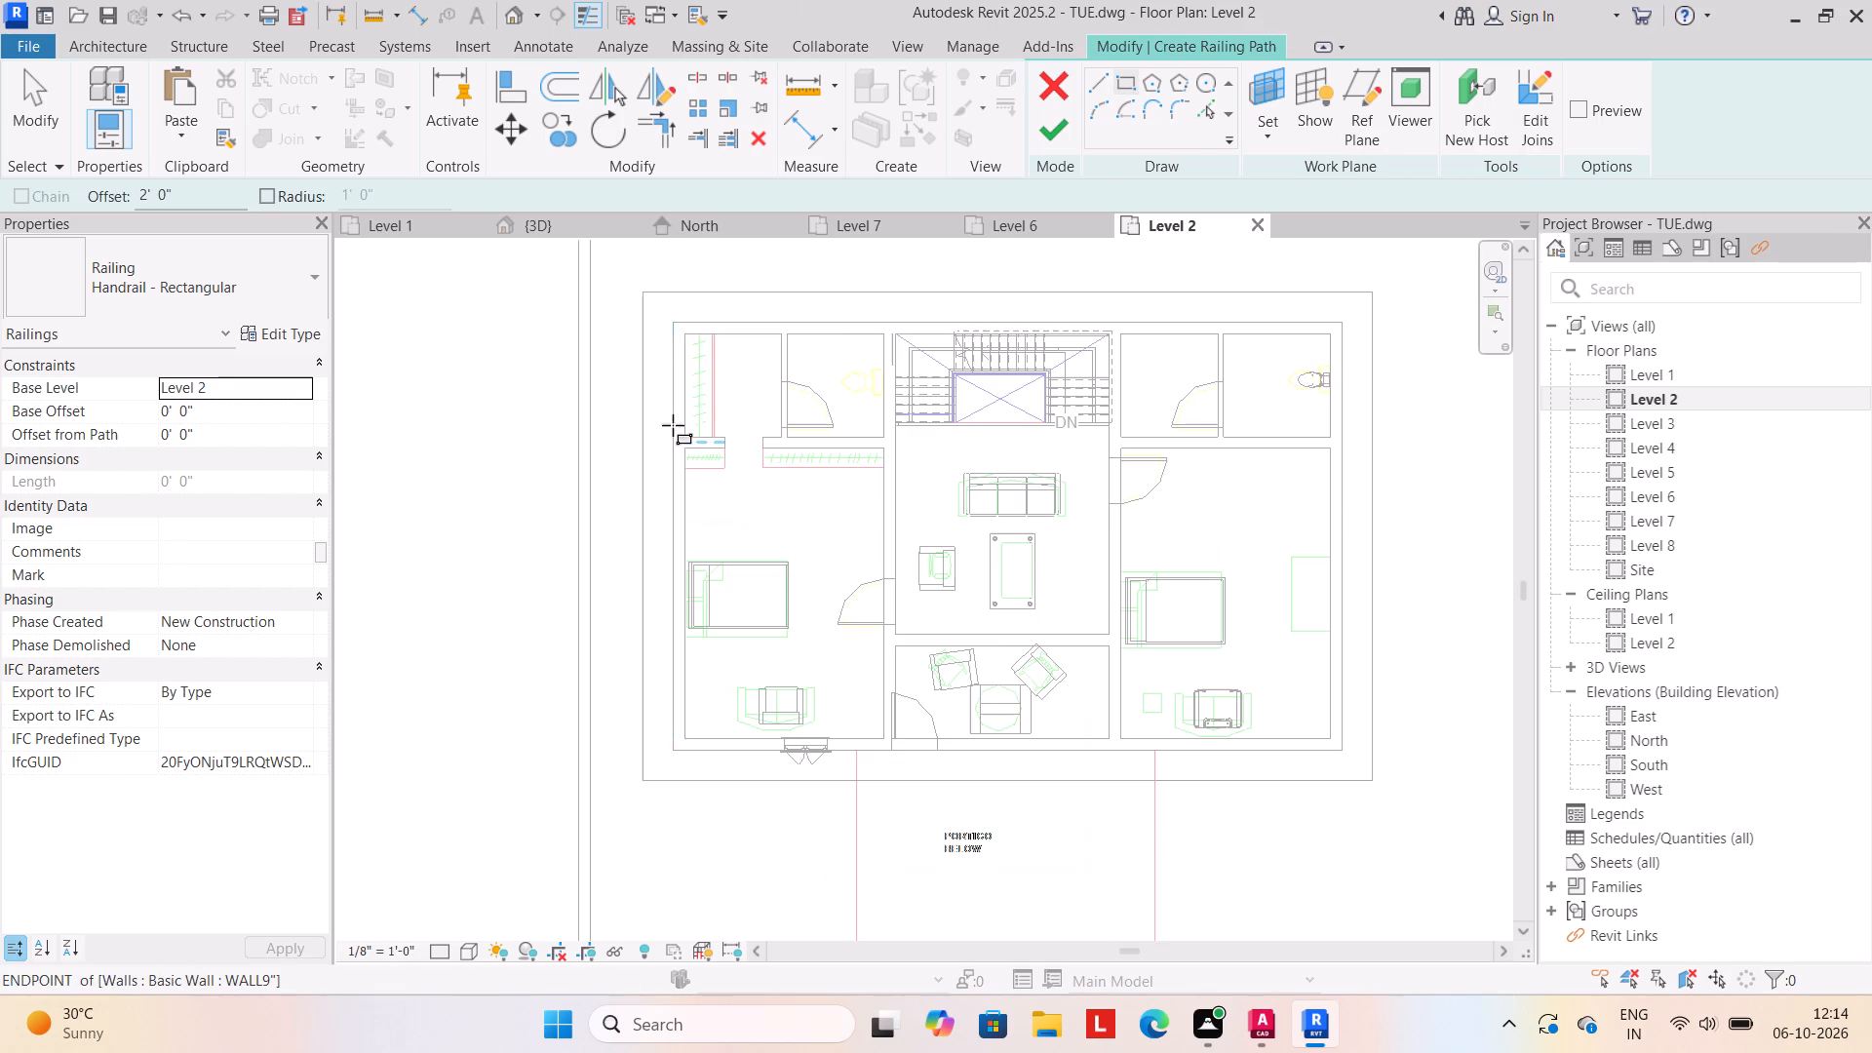
scroll(693, 332, "up", 4)
left_click_drag(657, 313, 669, 313)
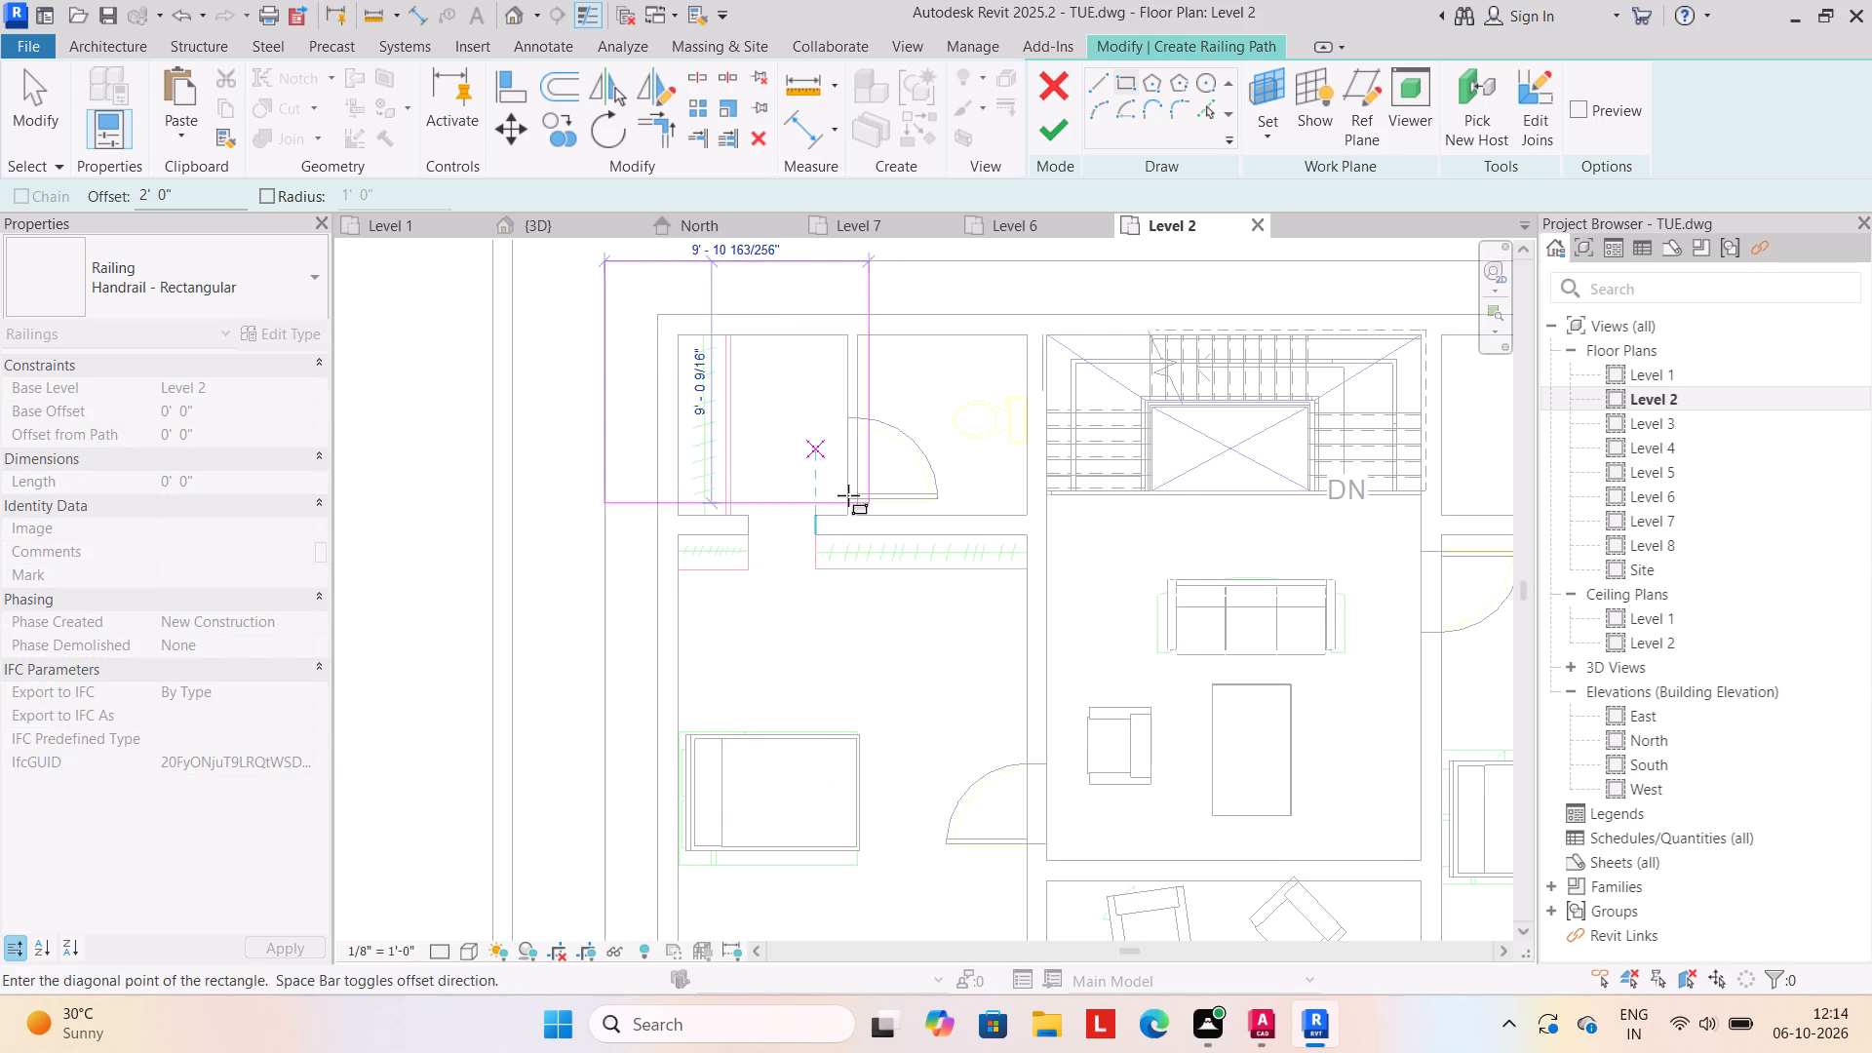
middle_click_drag(1137, 723, 854, 493)
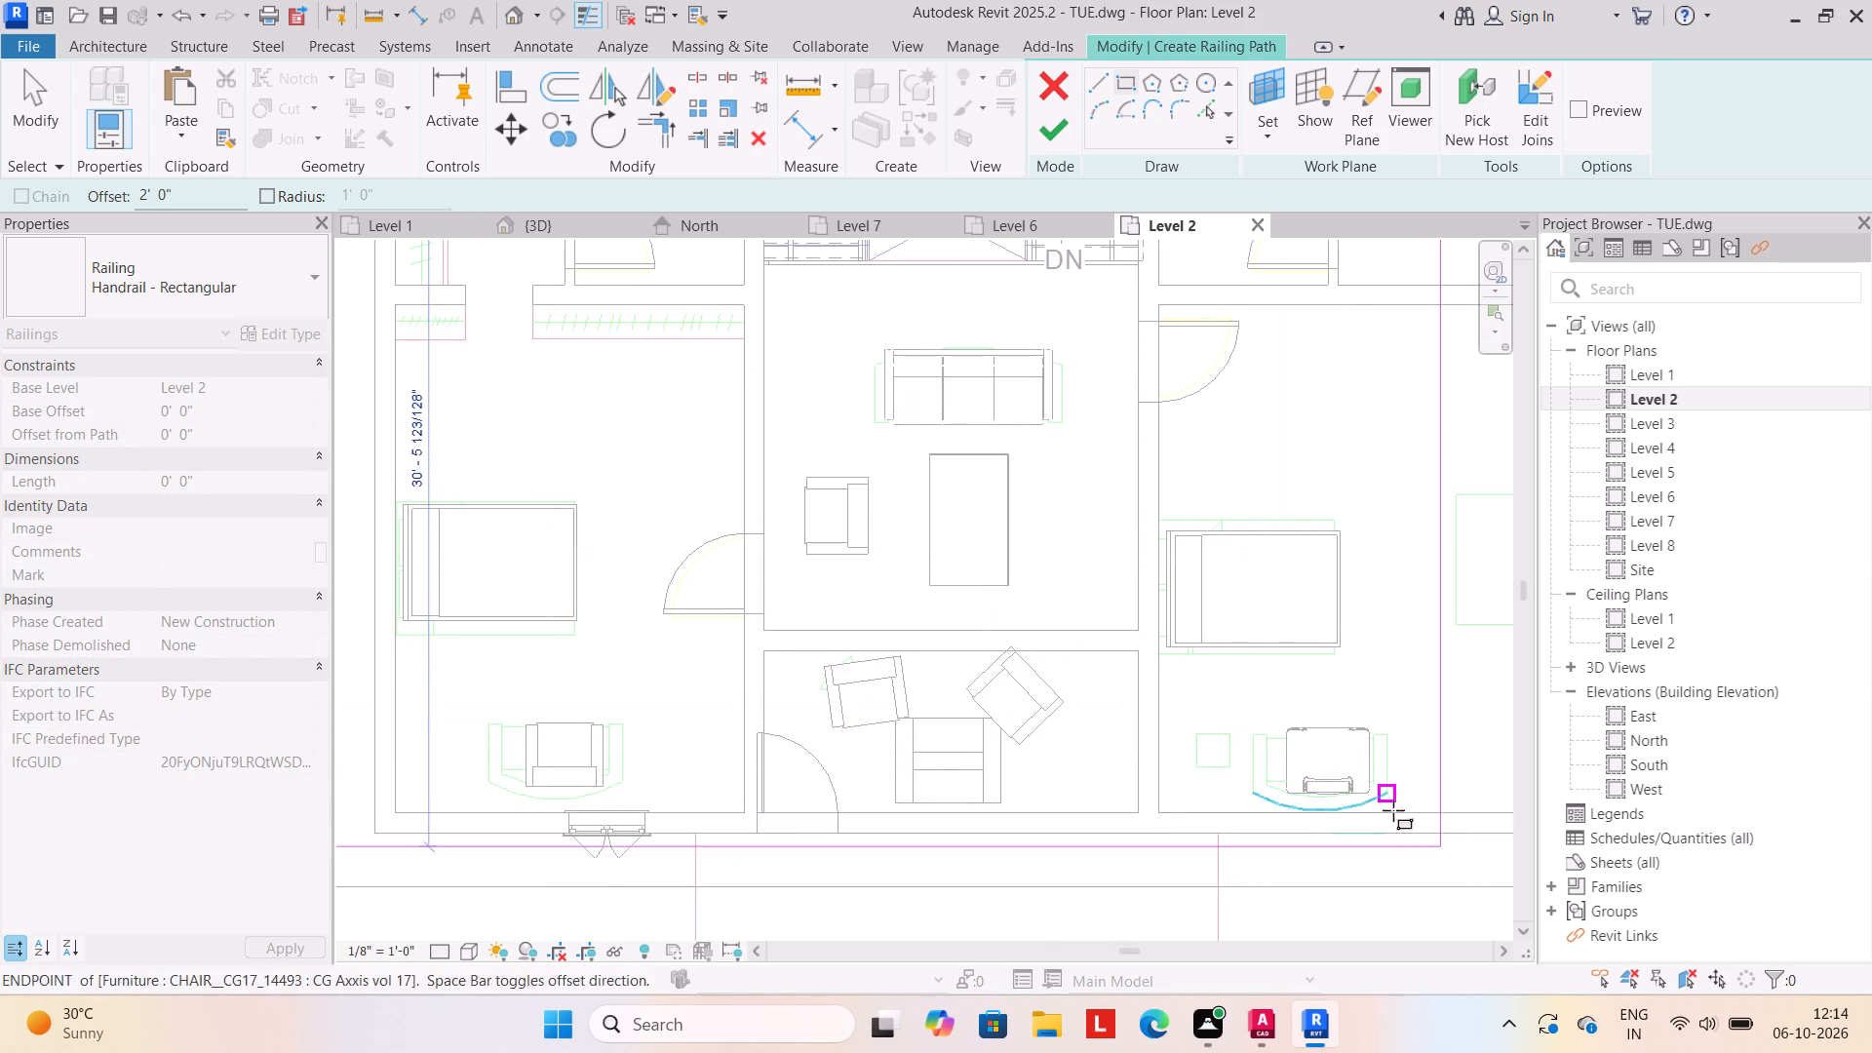
scroll(1398, 817, "down", 1)
middle_click_drag(1392, 811, 1205, 598)
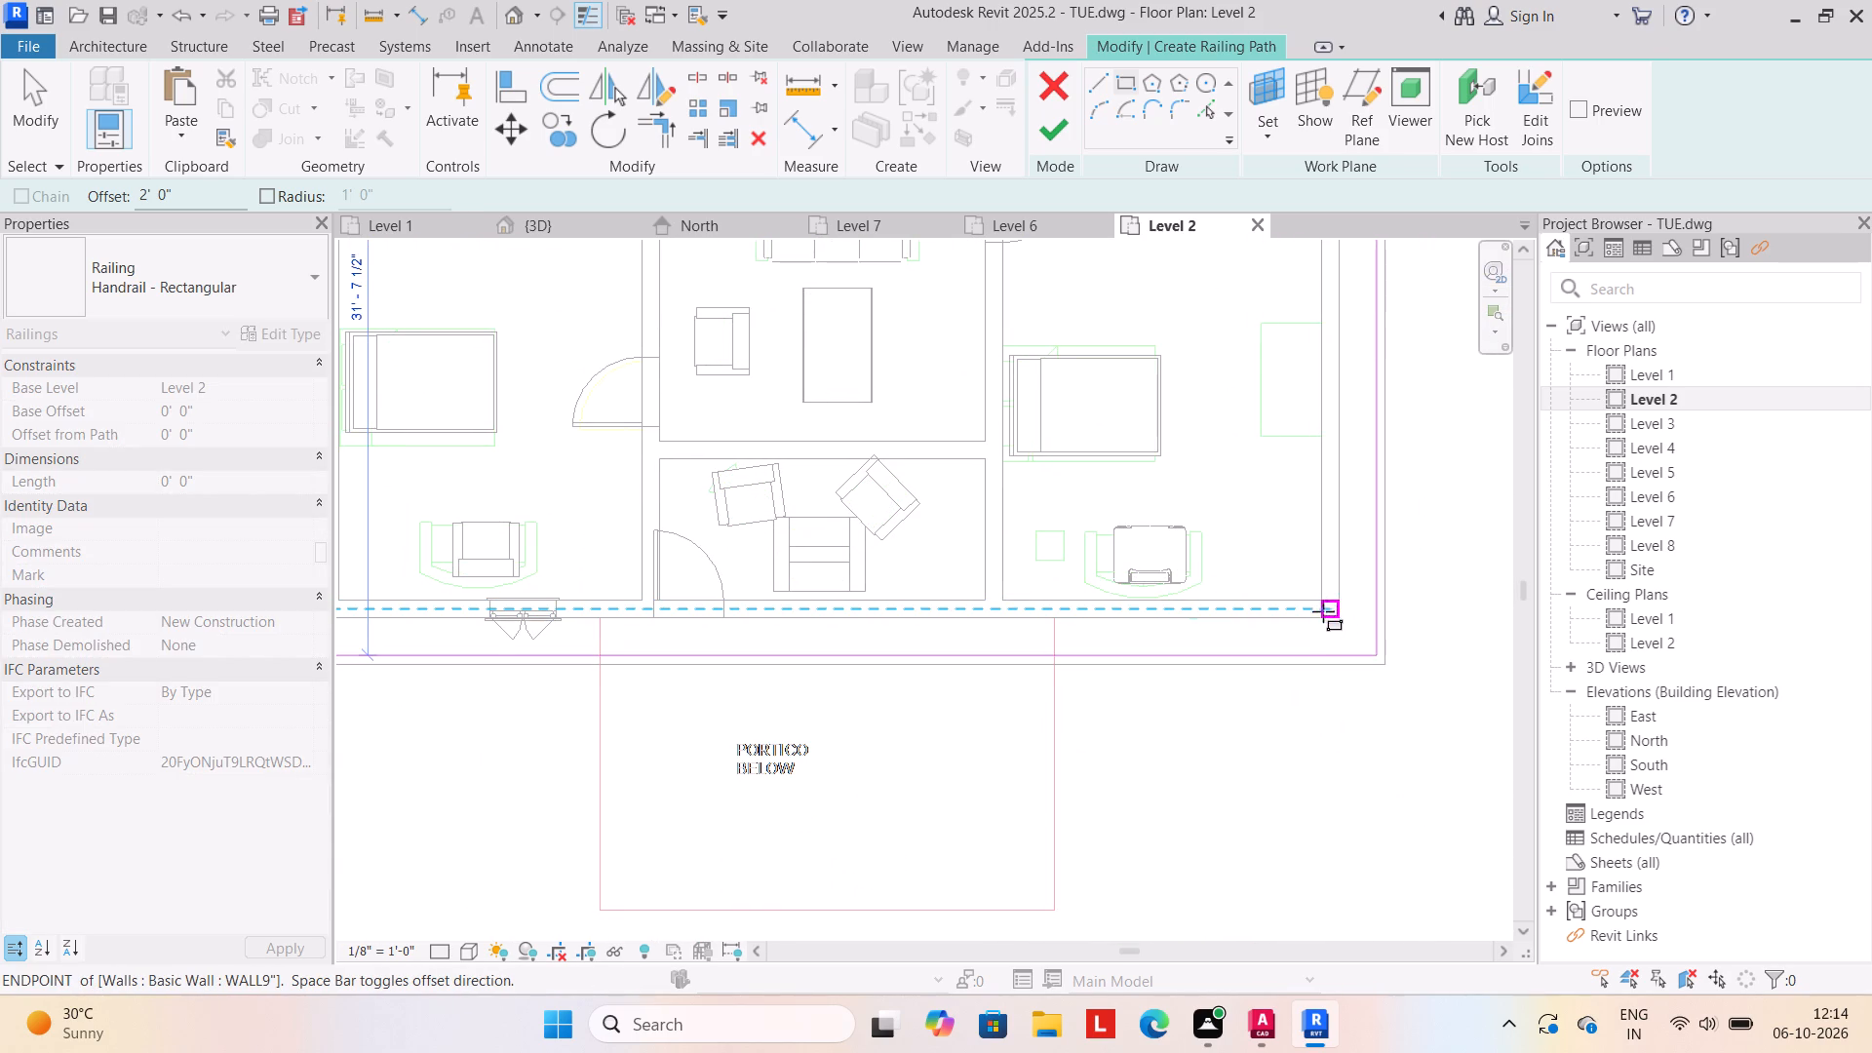
left_click(1344, 615)
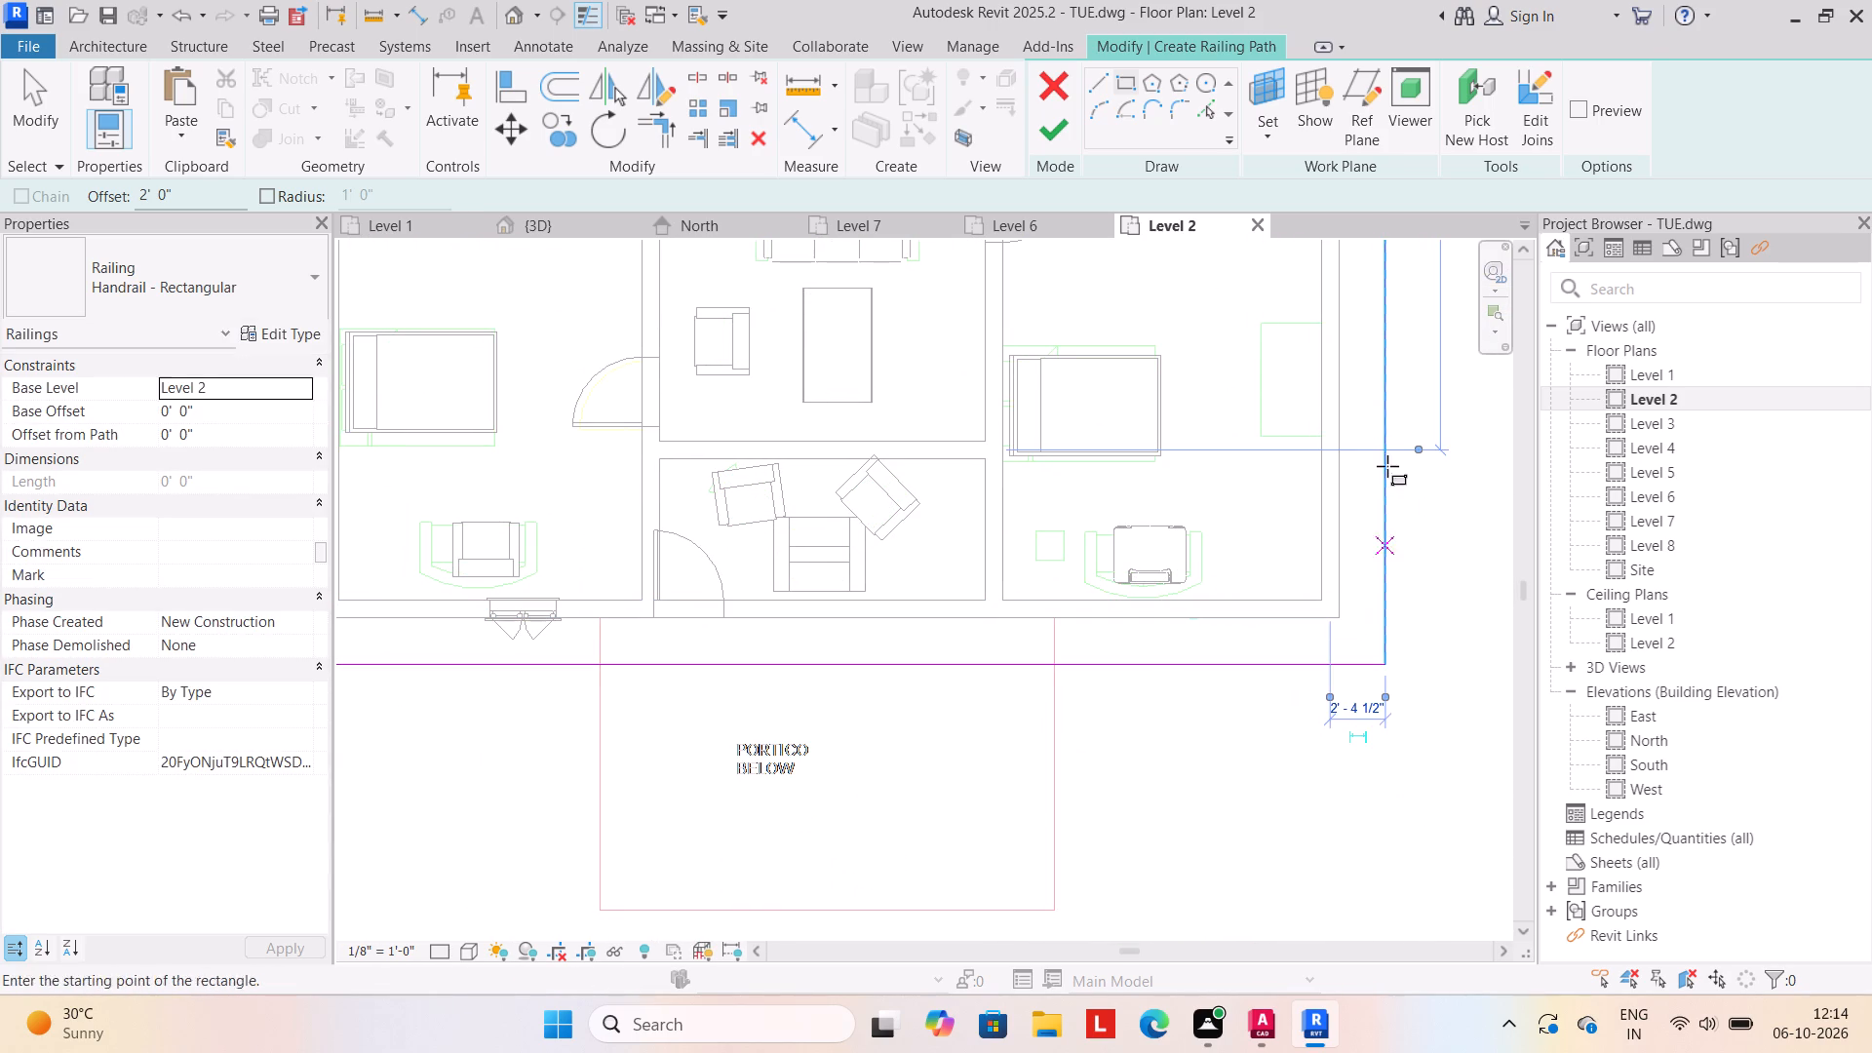
left_click(1052, 126)
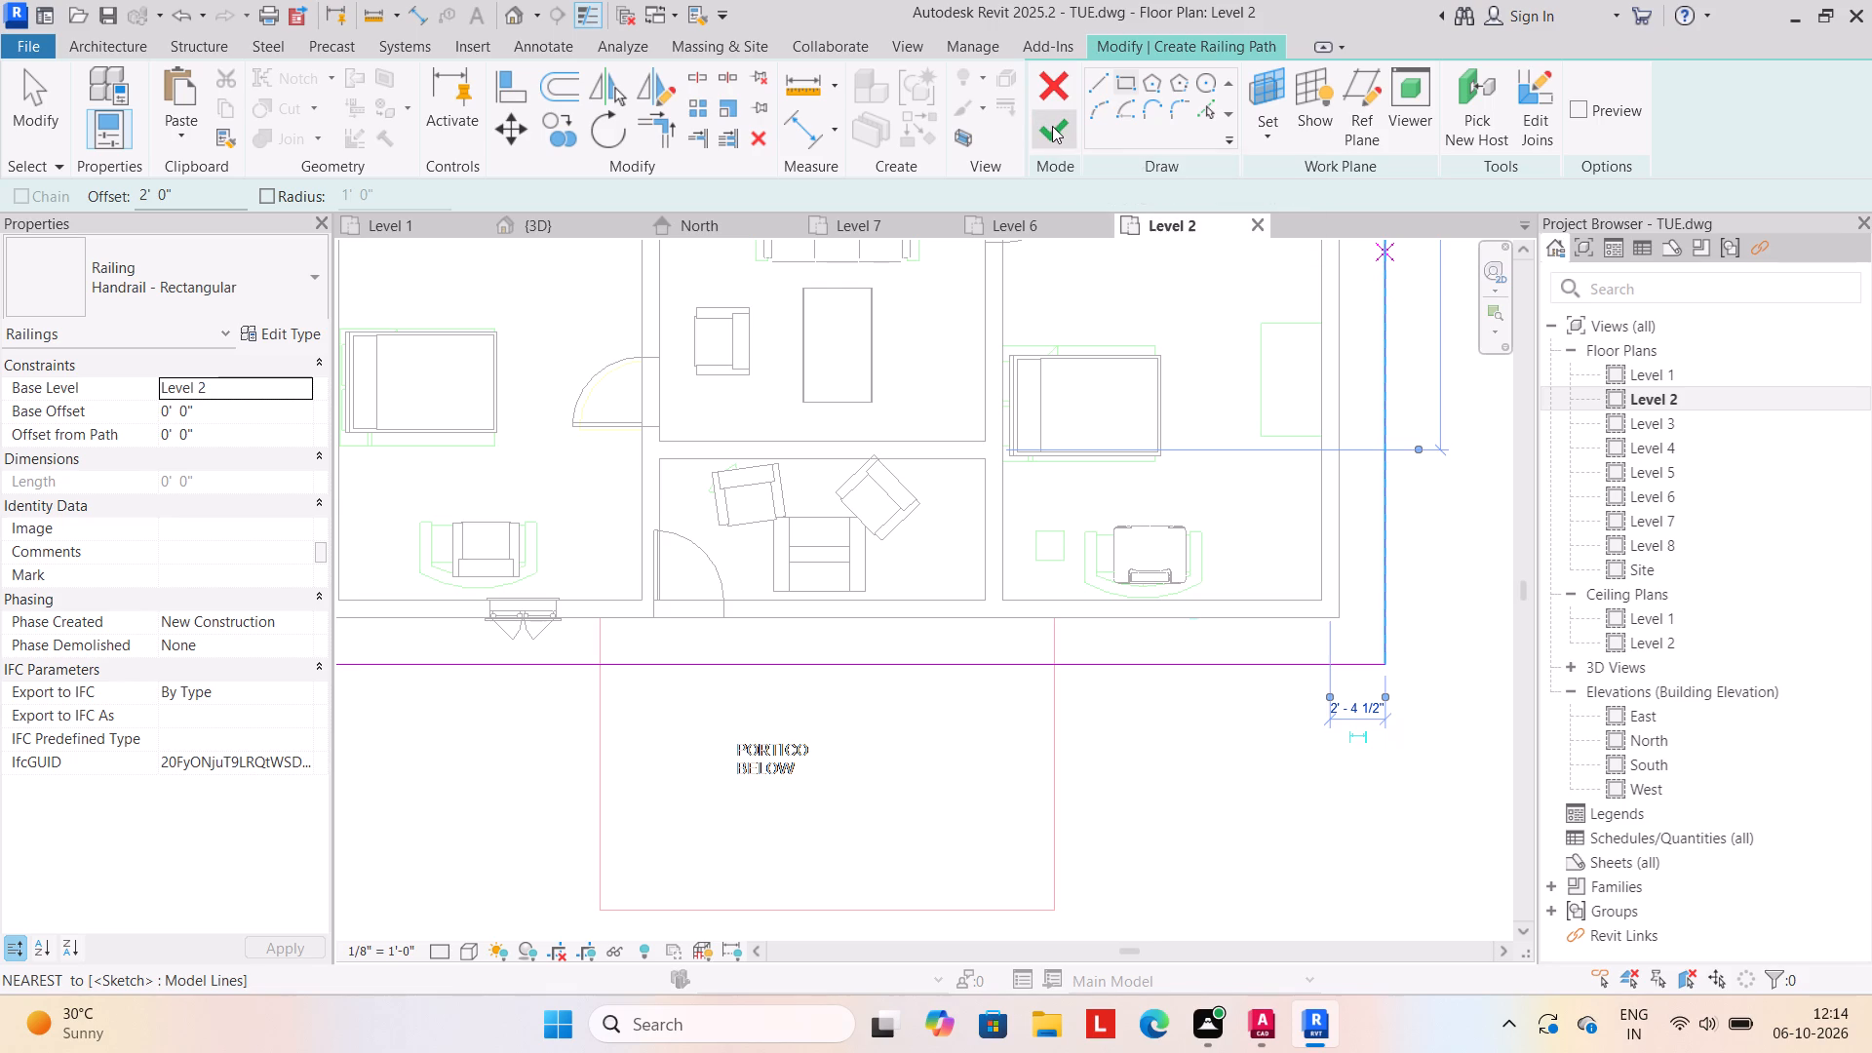
In the 3D view, copy the Level 2 railing and paste it aligned to Levels 4, 5, 6 and 7.
left_click(544, 223)
left_click(1267, 670)
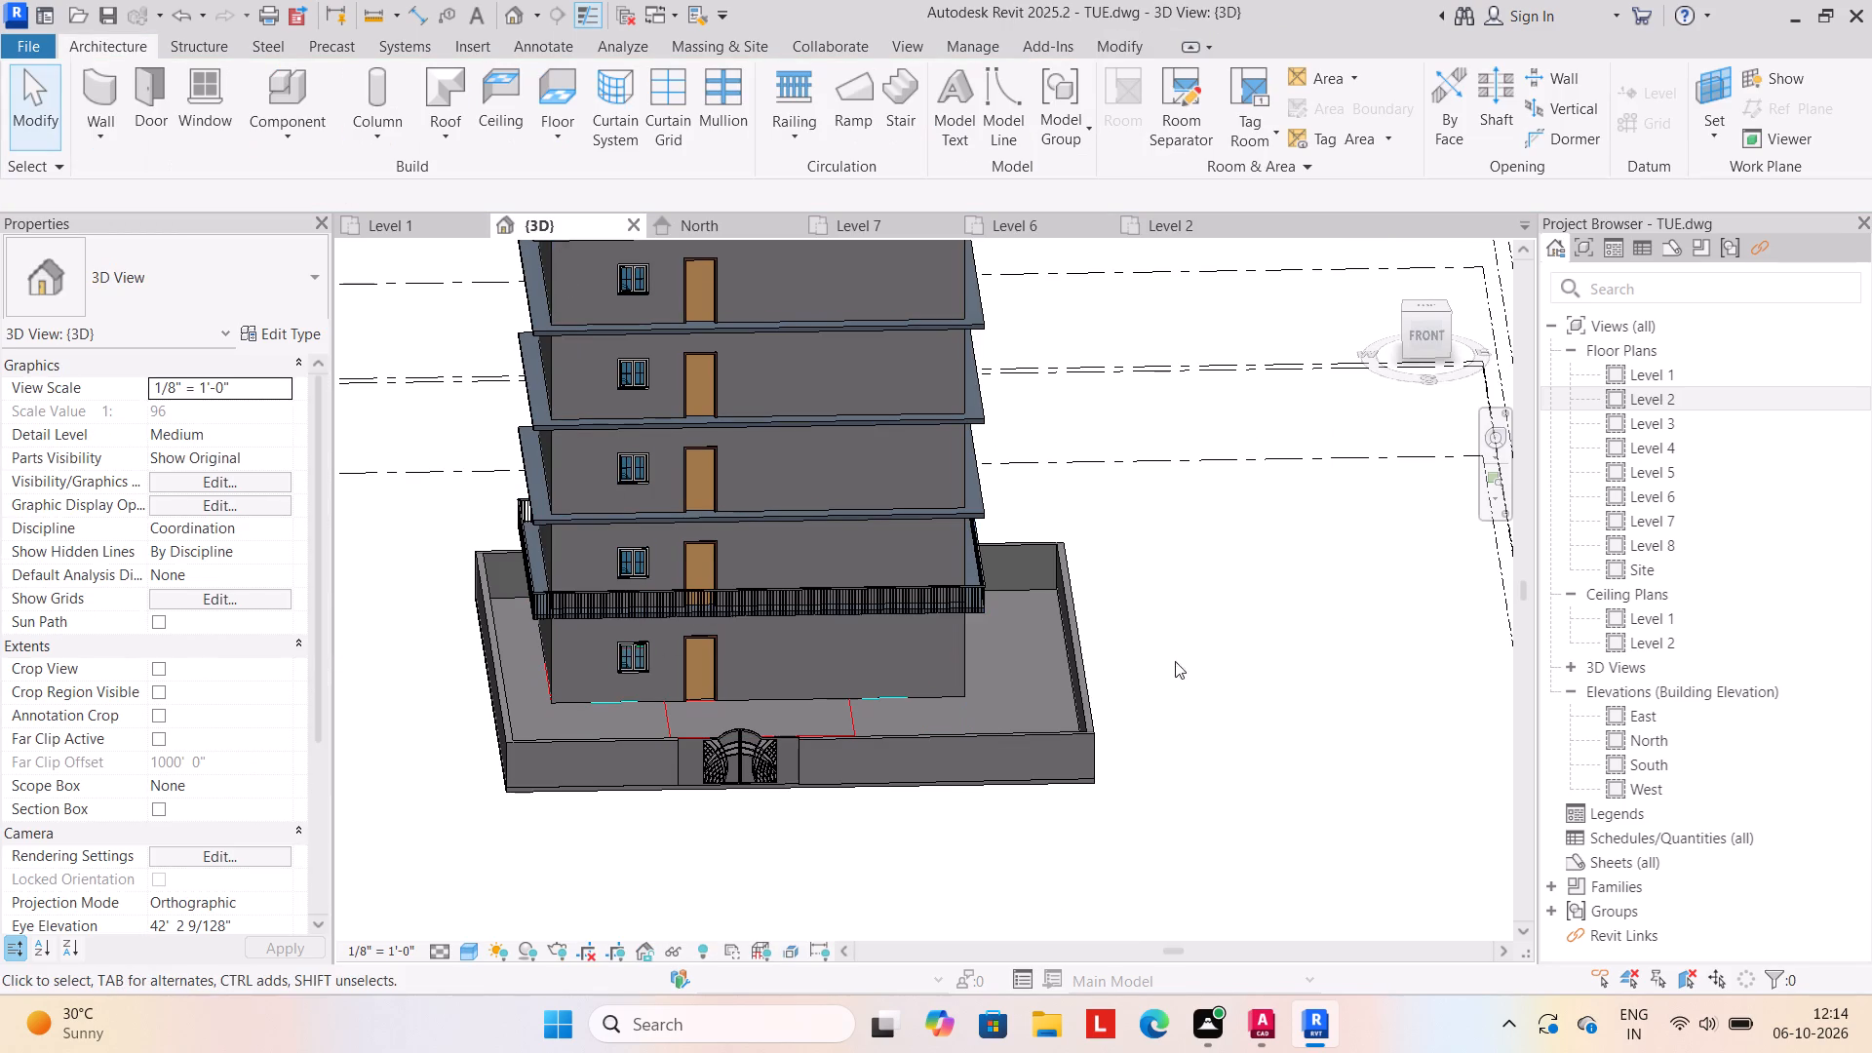
left_click(972, 590)
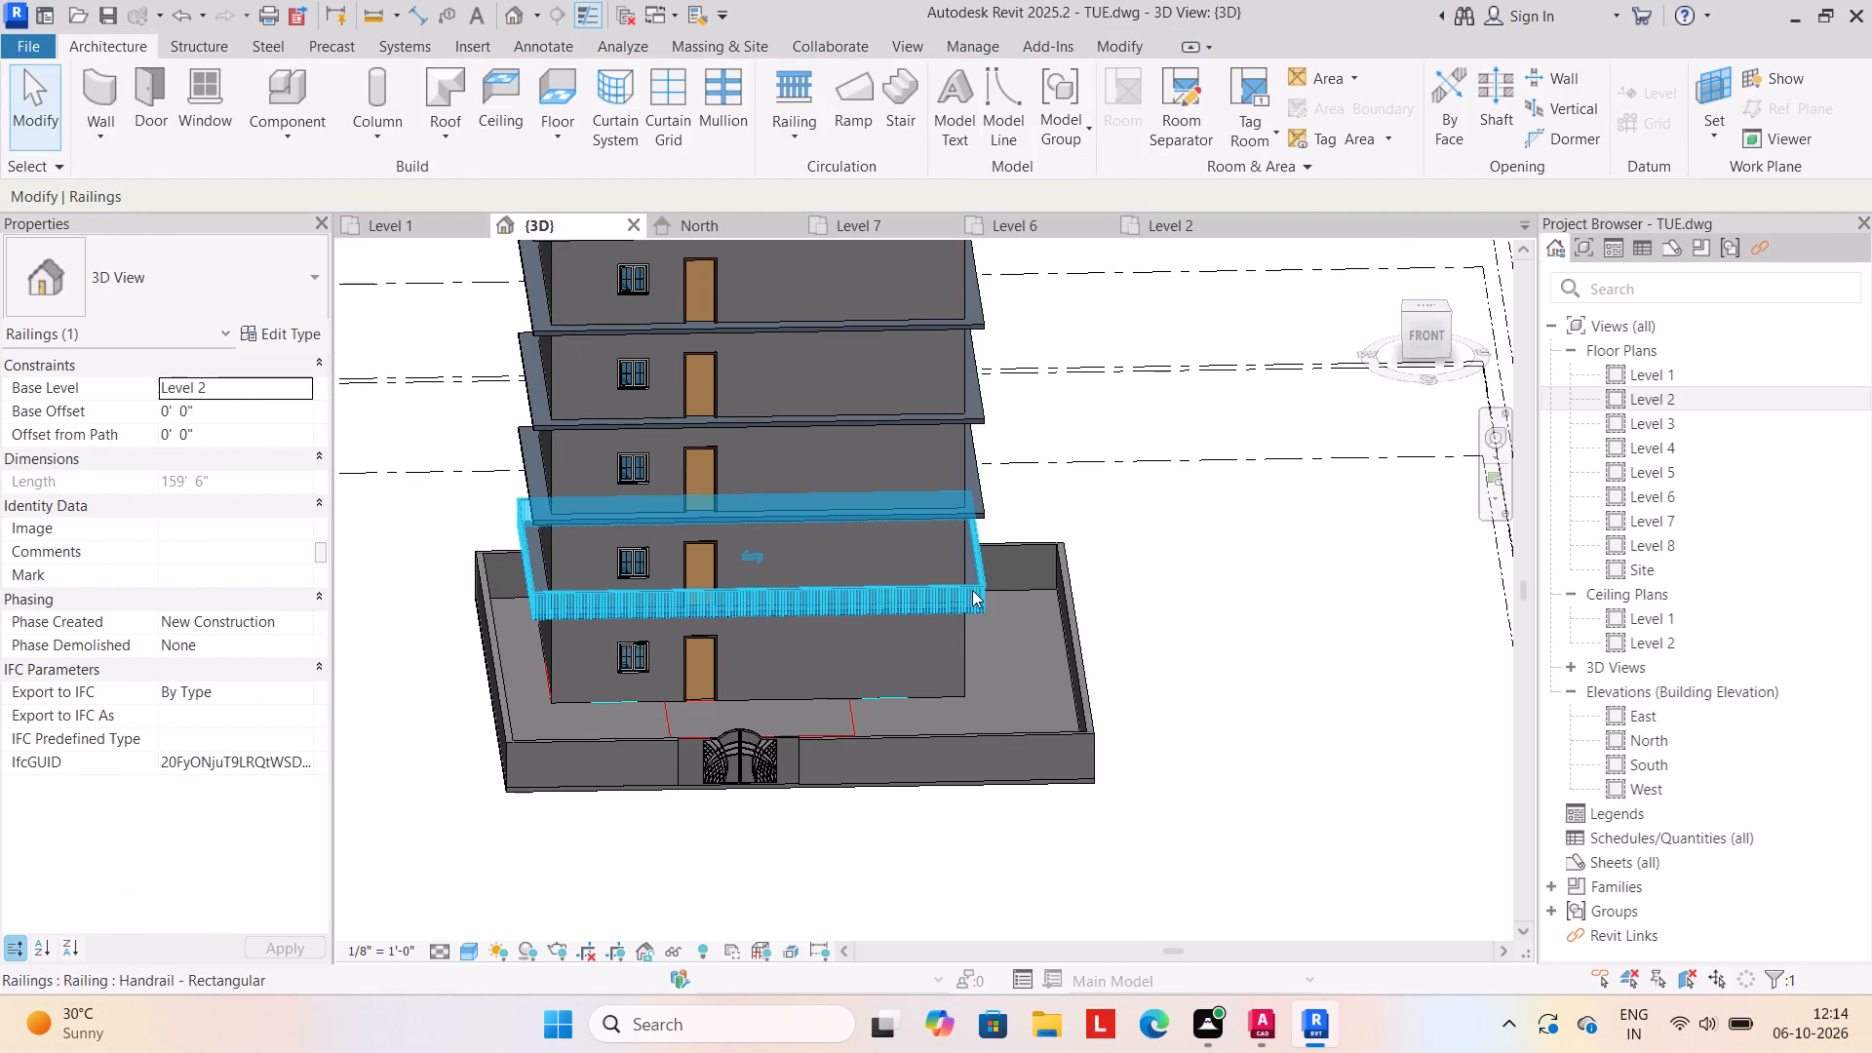
scroll(986, 604, "down", 3)
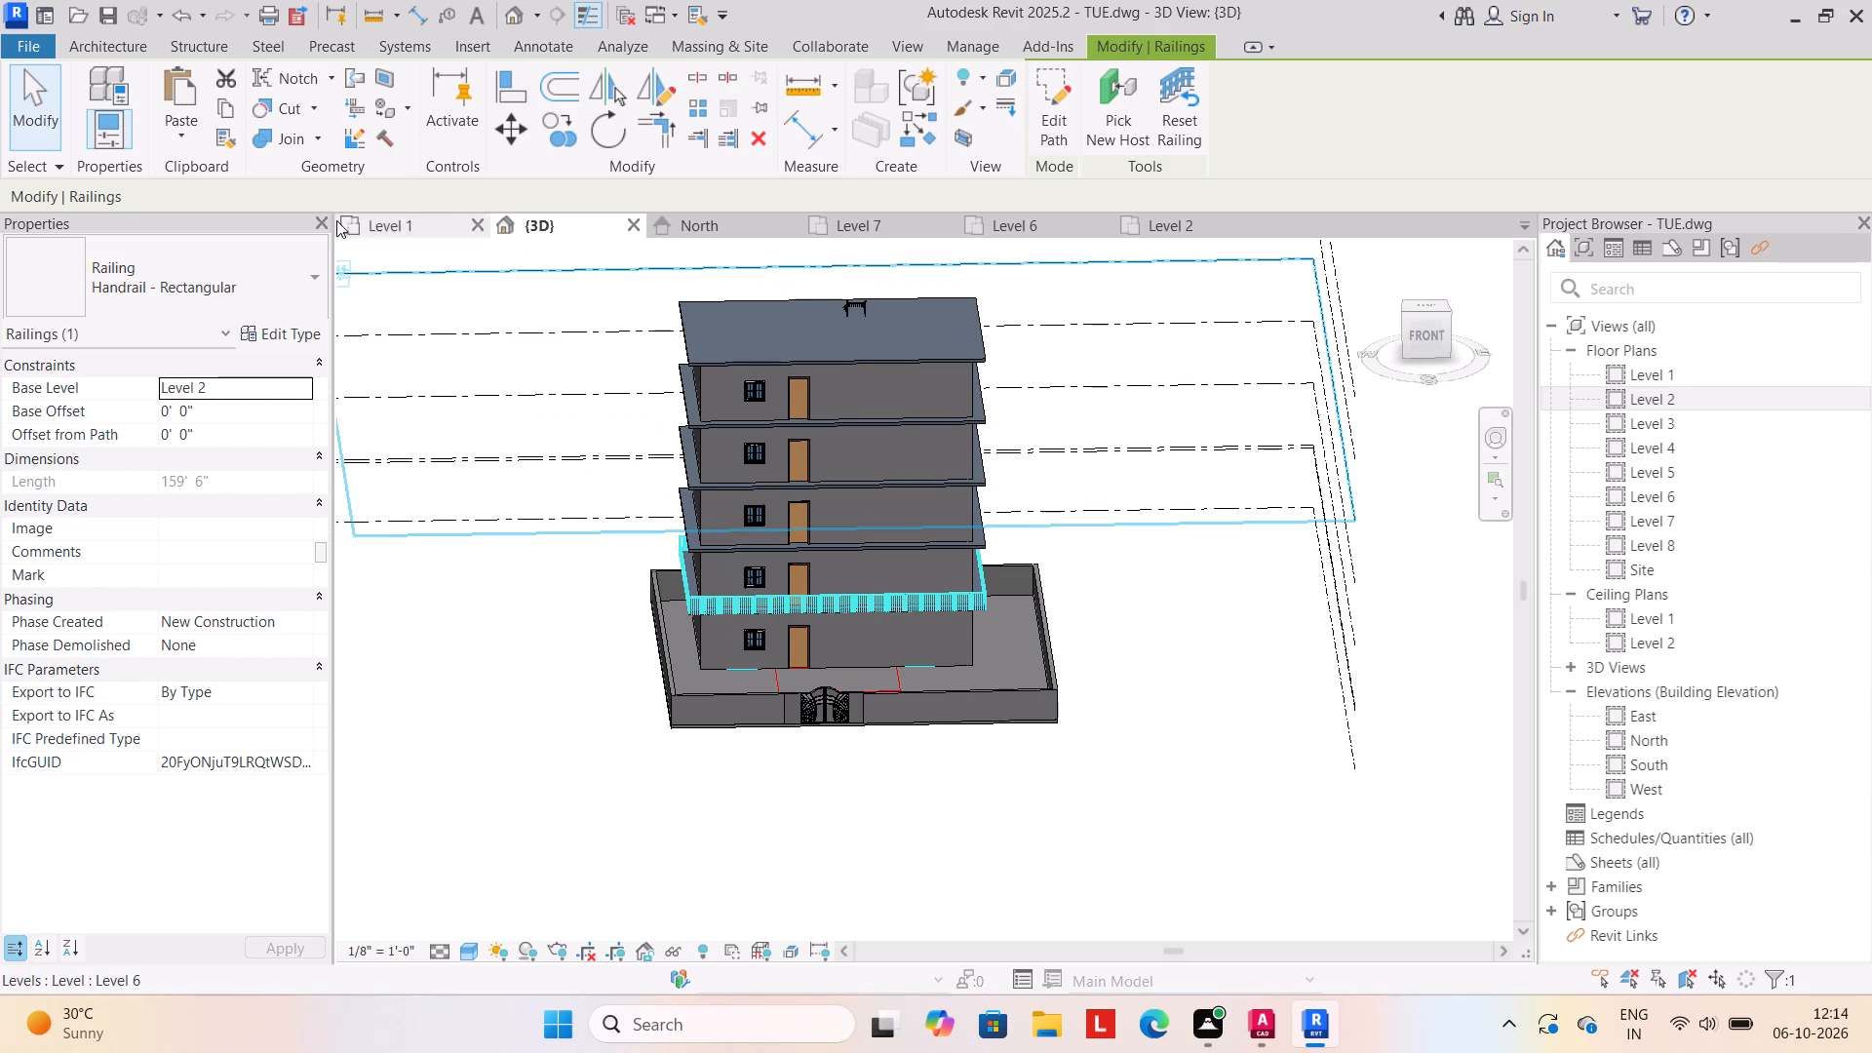
left_click(222, 102)
left_click(175, 129)
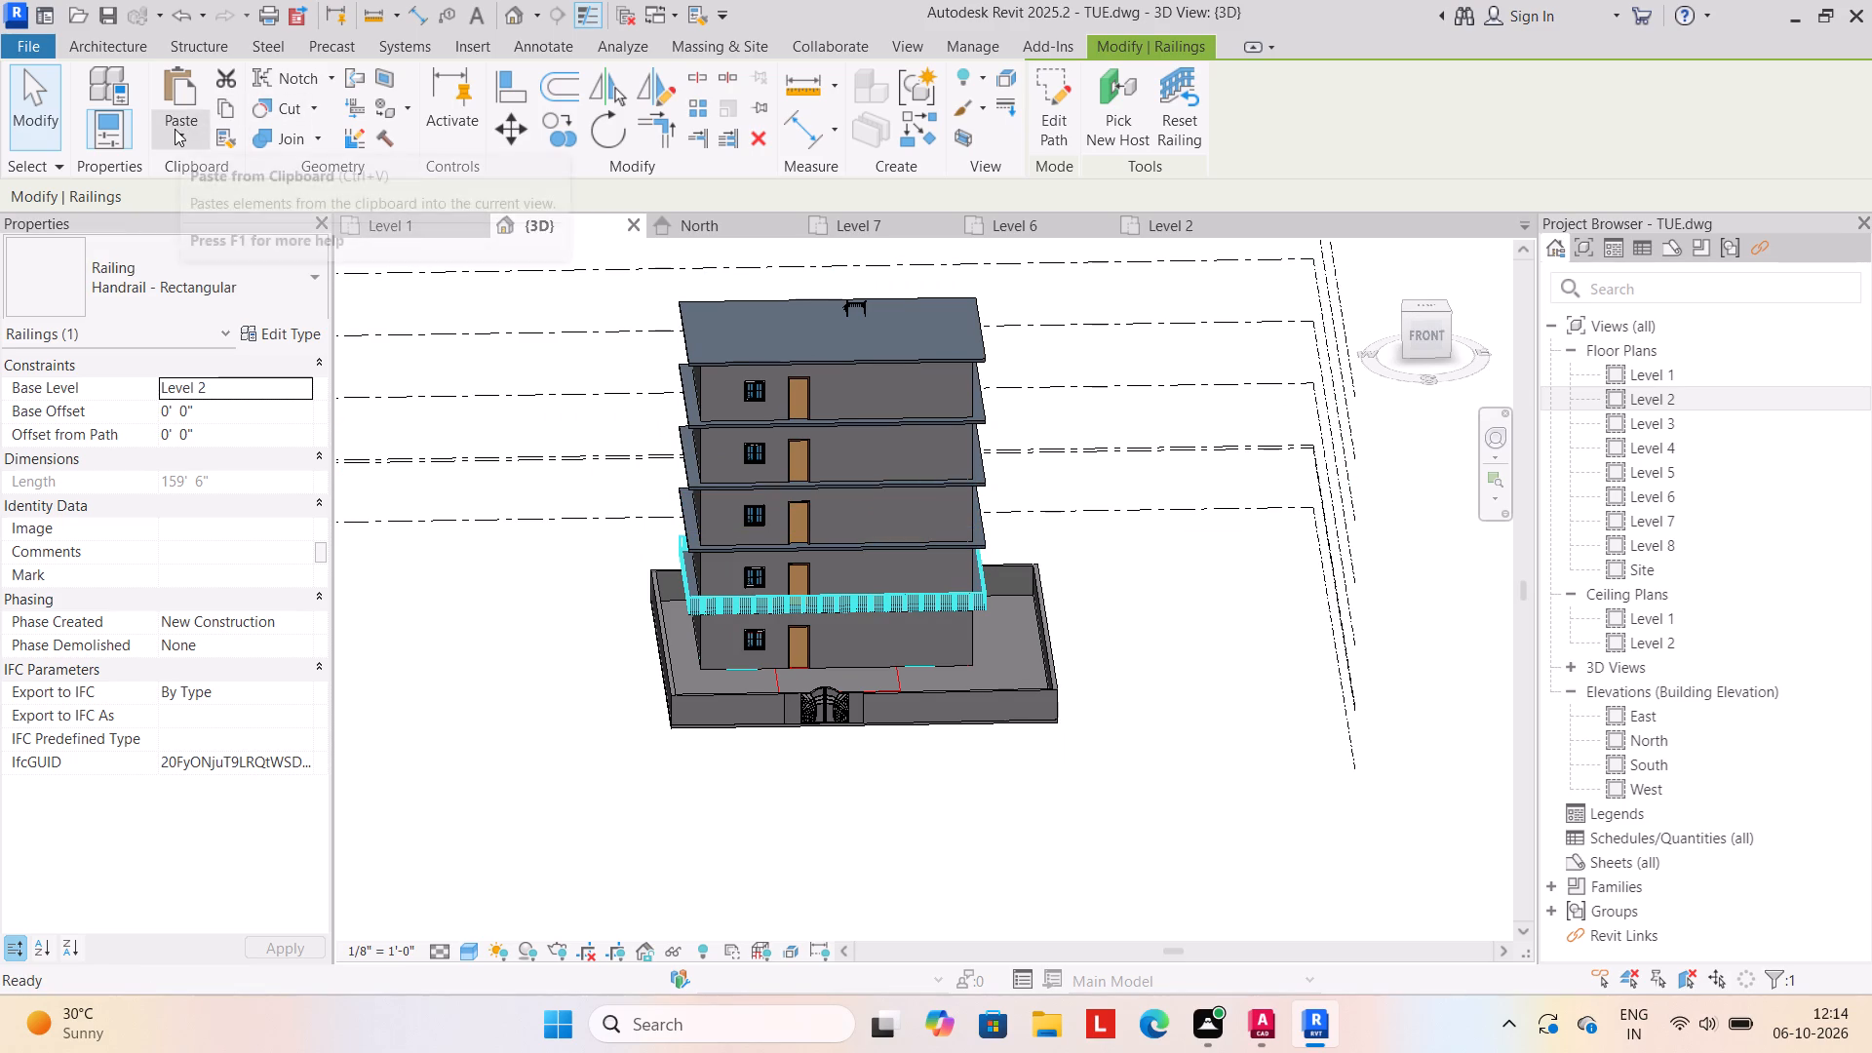
left_click(241, 225)
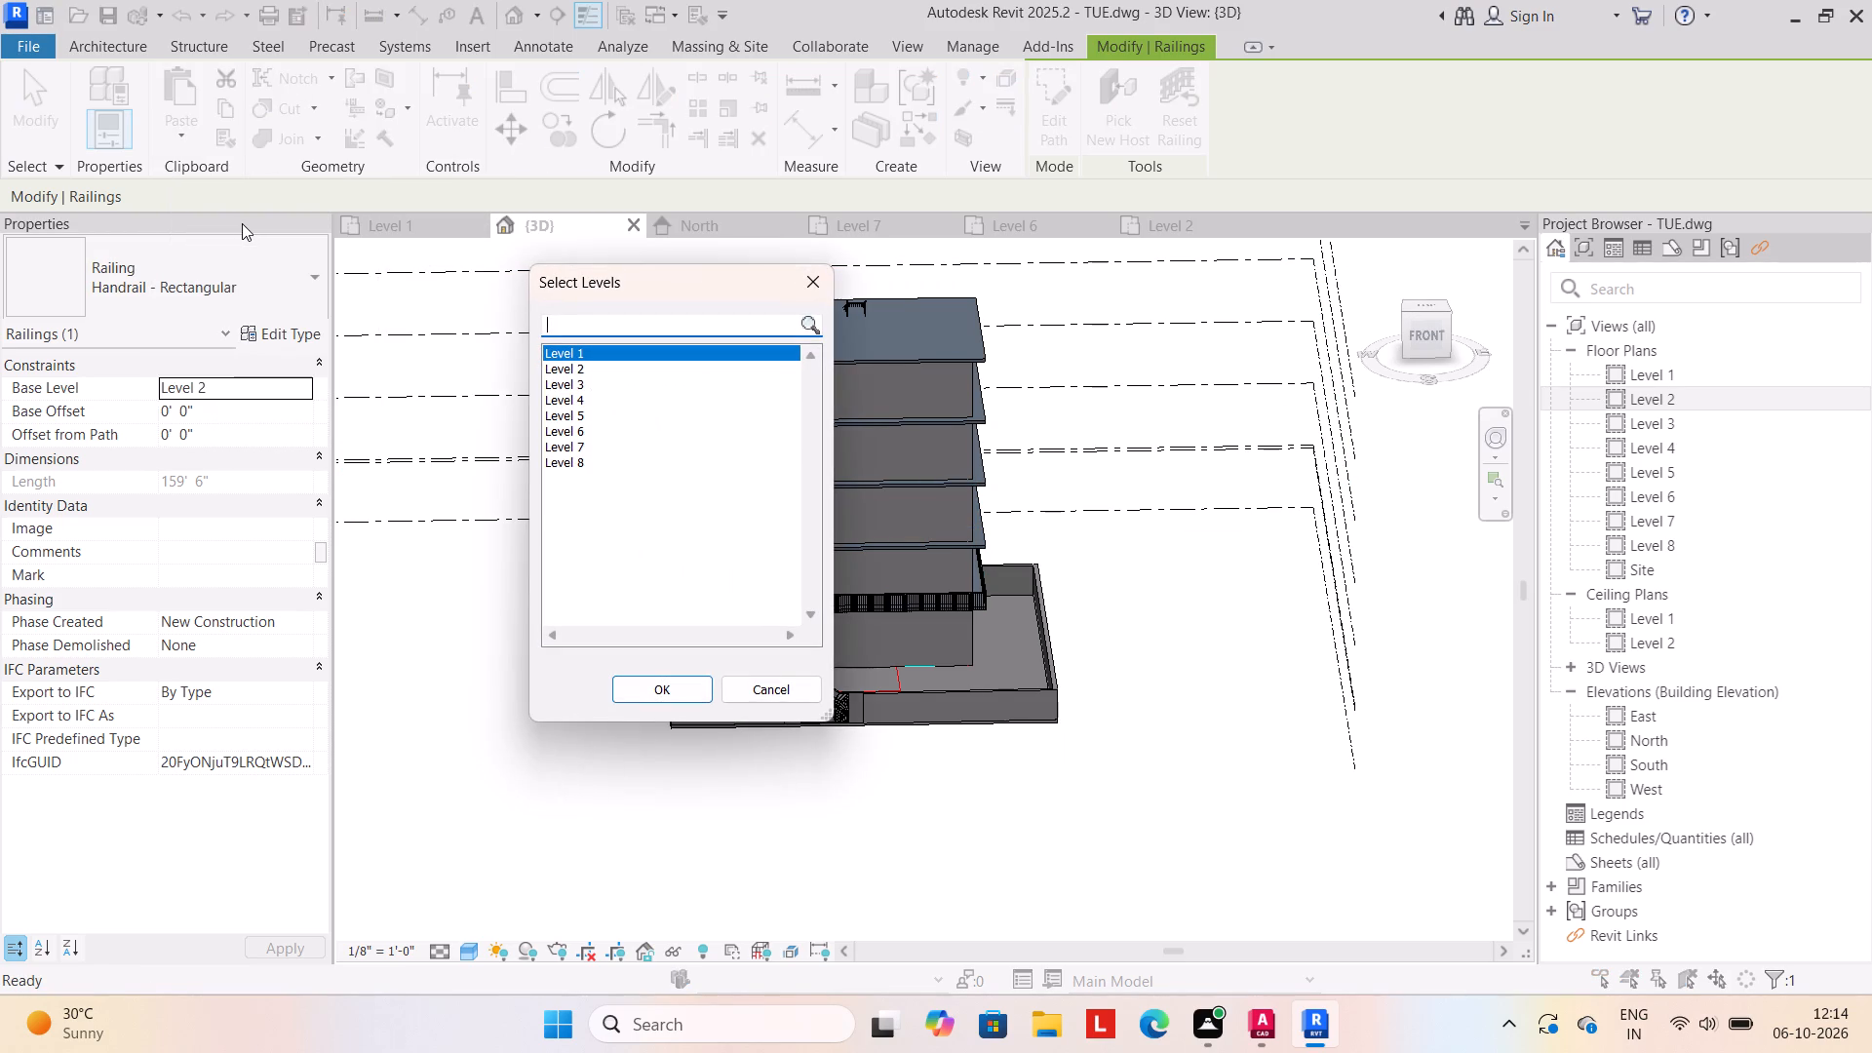
left_click(586, 395)
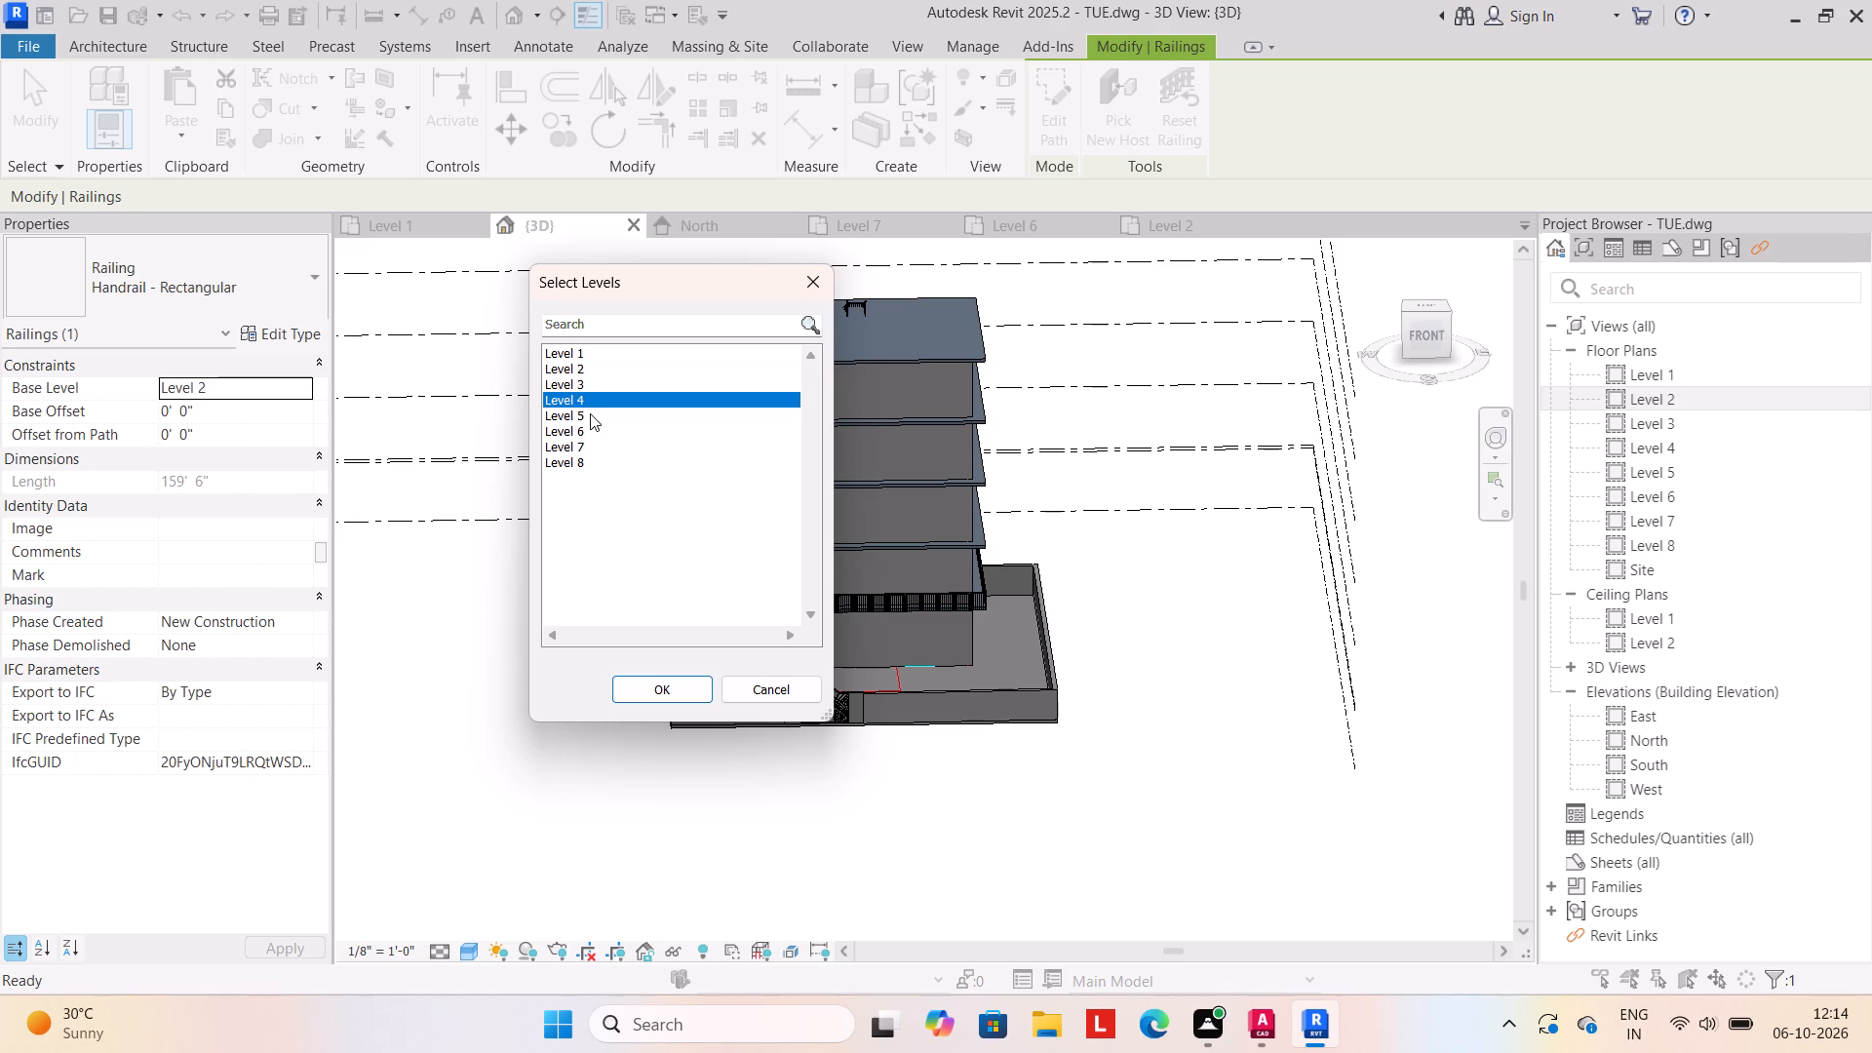
left_click(598, 419, "ctrl")
left_click(599, 430, "ctrl")
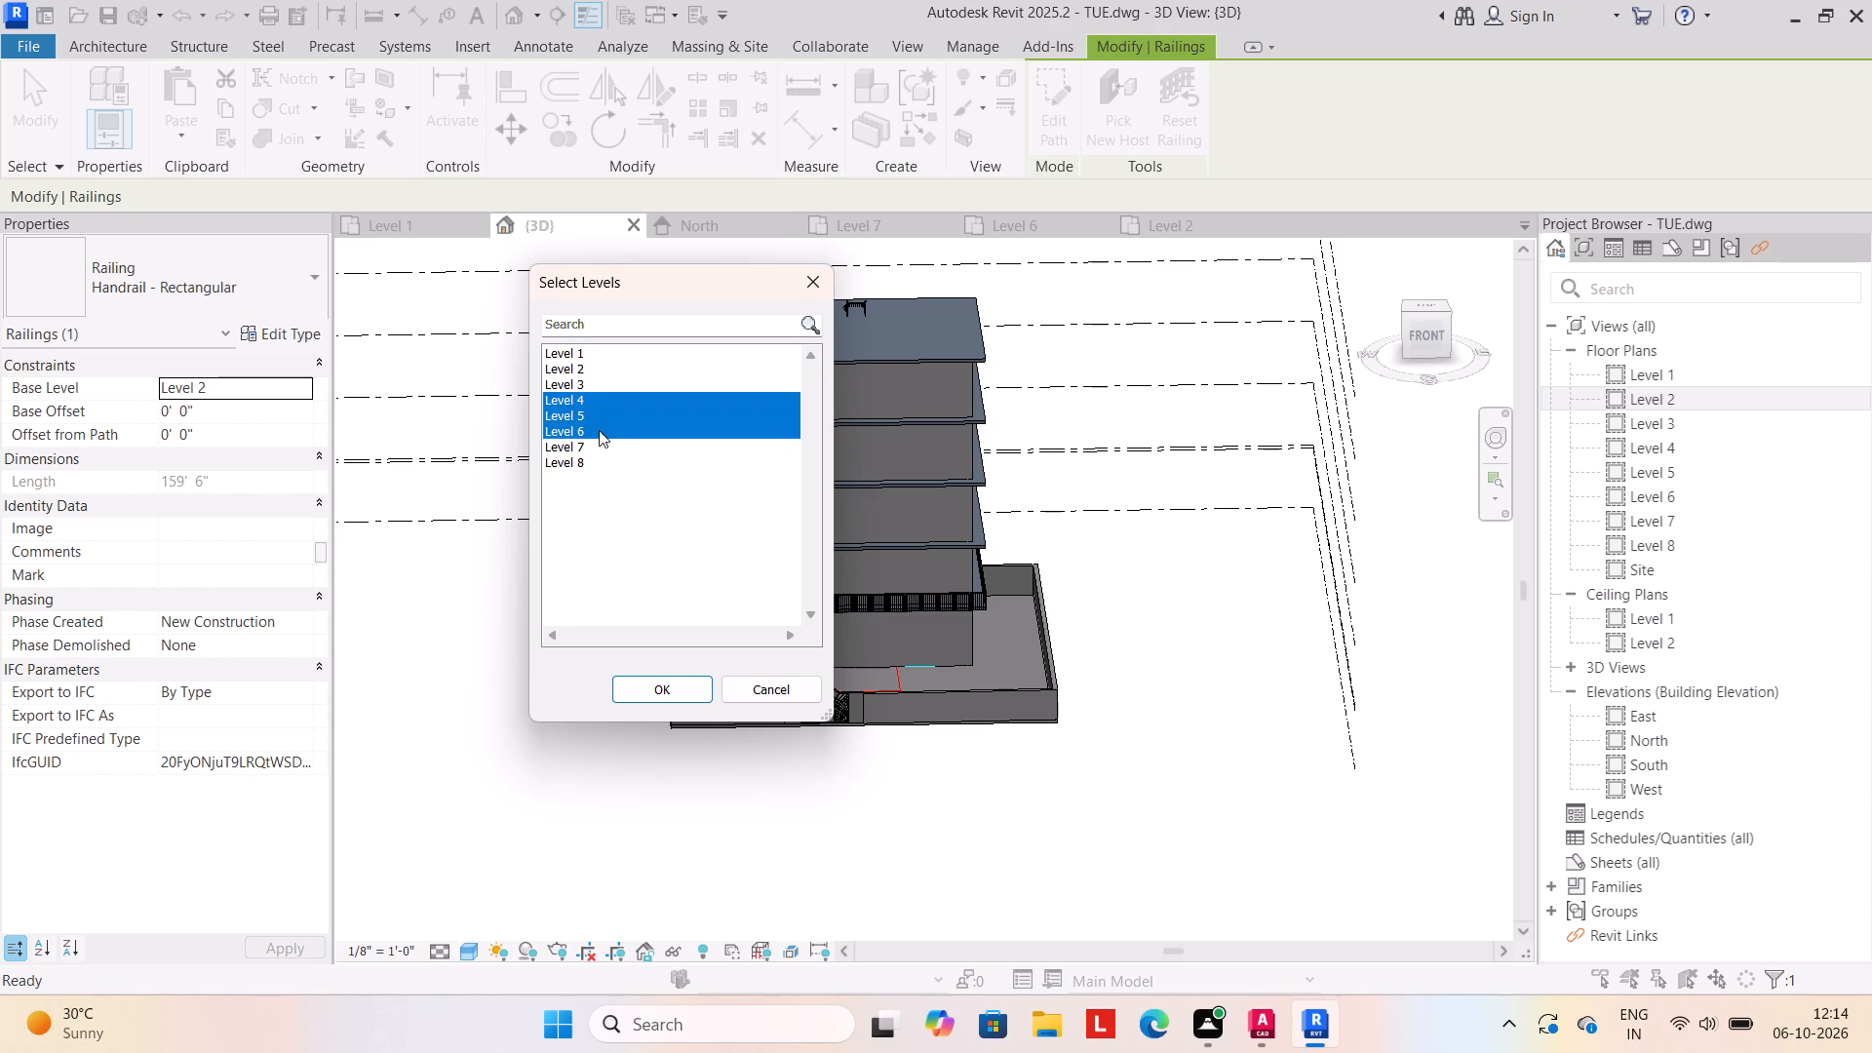
left_click(613, 448, "ctrl")
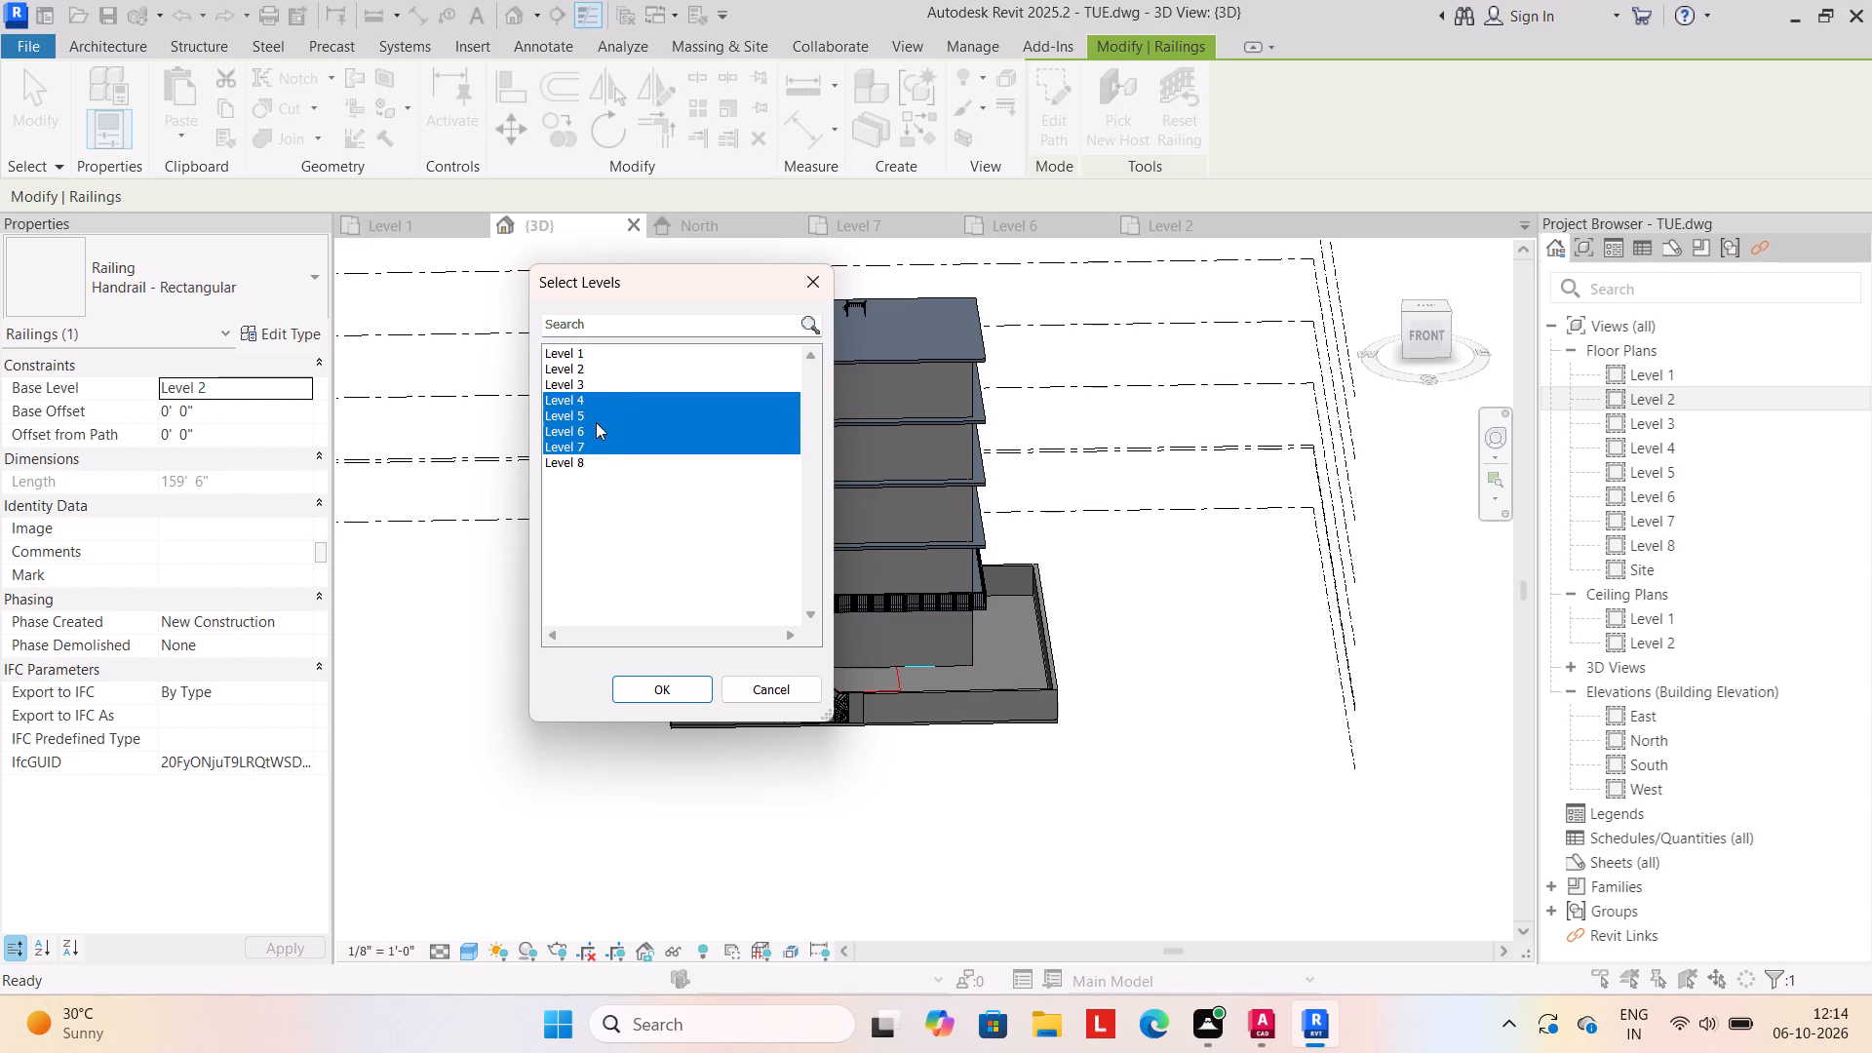
left_click(675, 685)
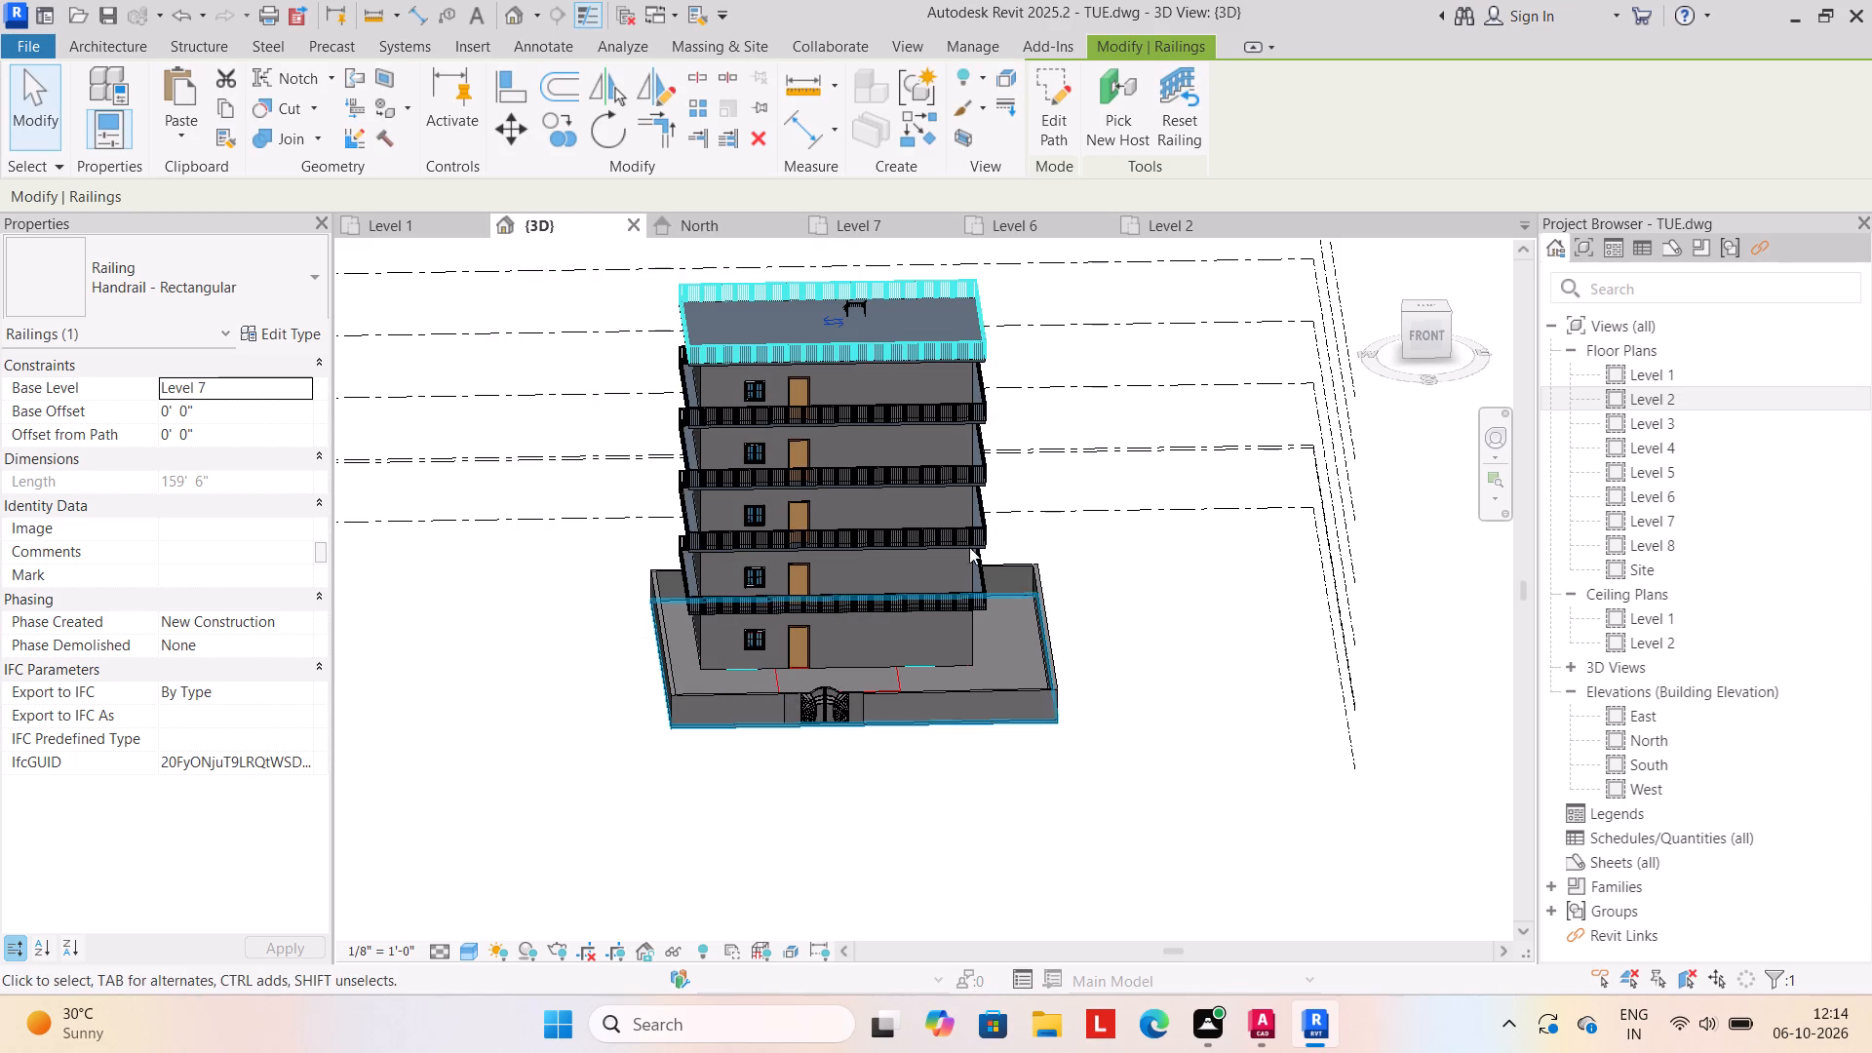
Delete the copied Level 7 railing around the top roof.
key("Delete")
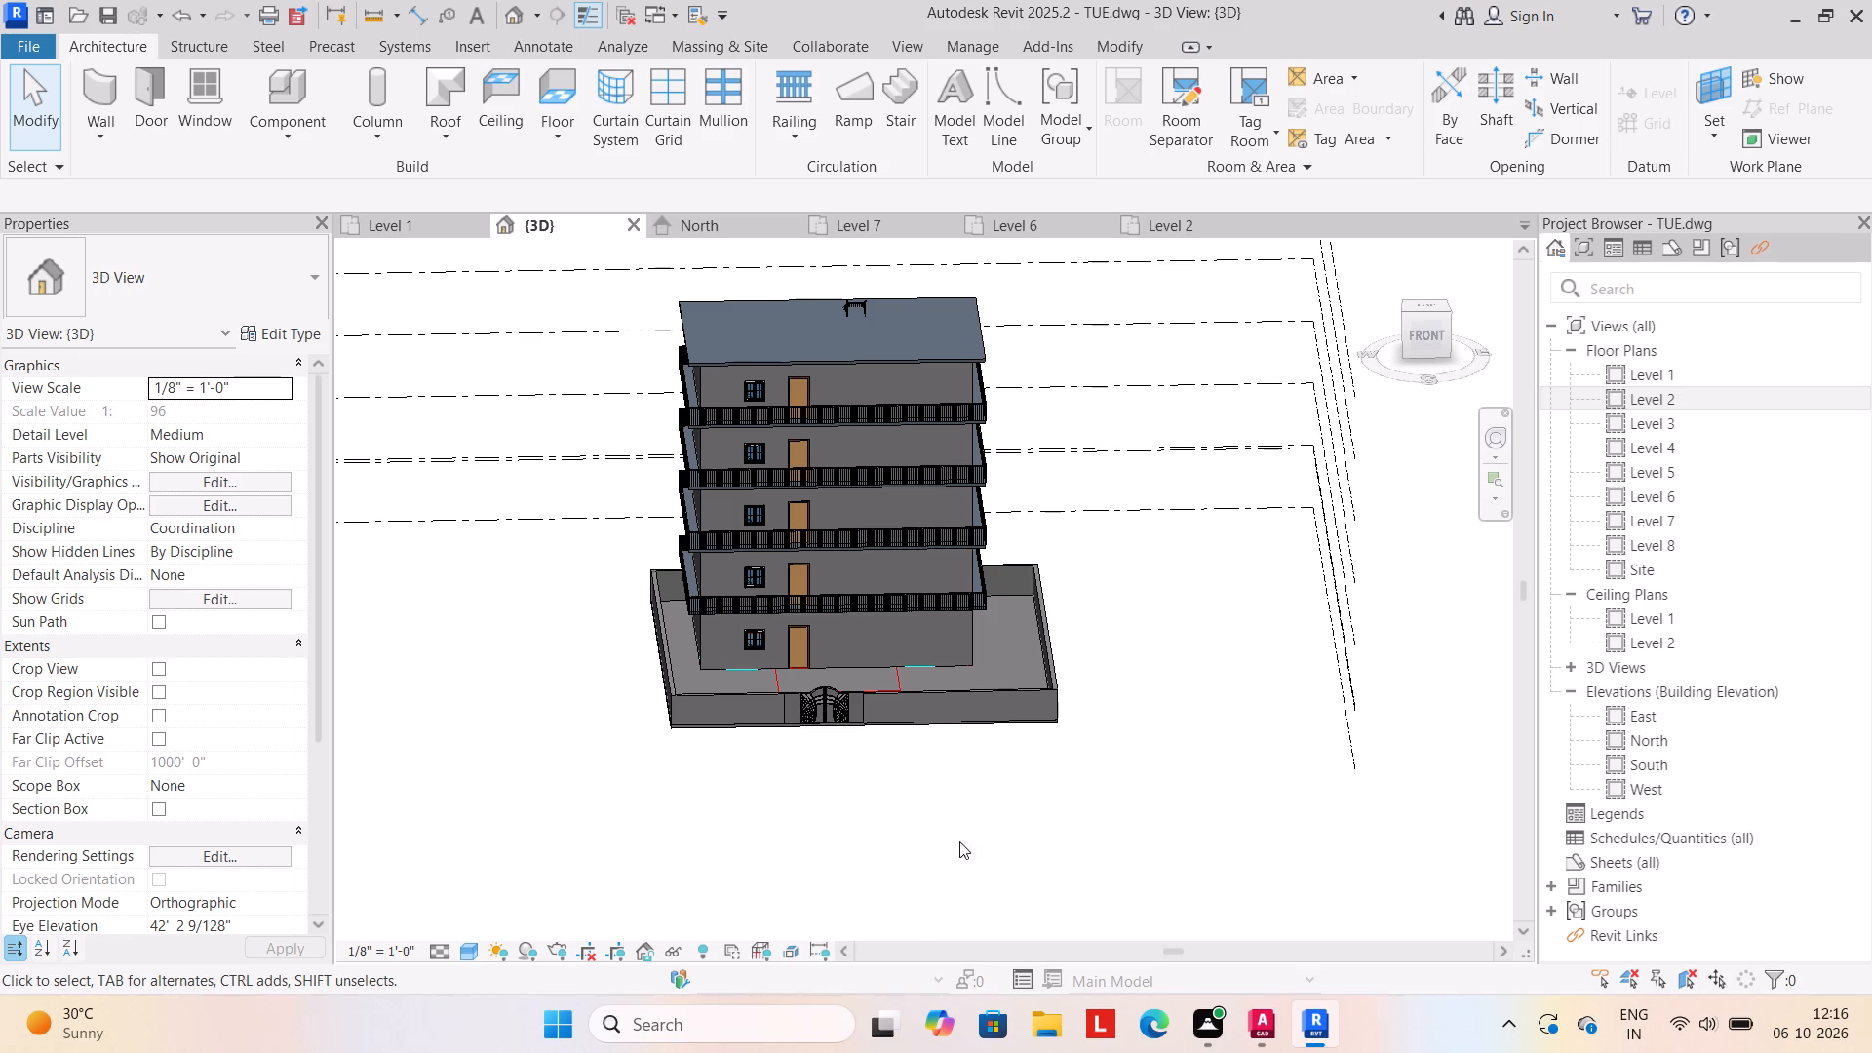
Change the Level 2 railing's type to Guardrail - Rectangular.
scroll(903, 572, "up", 5)
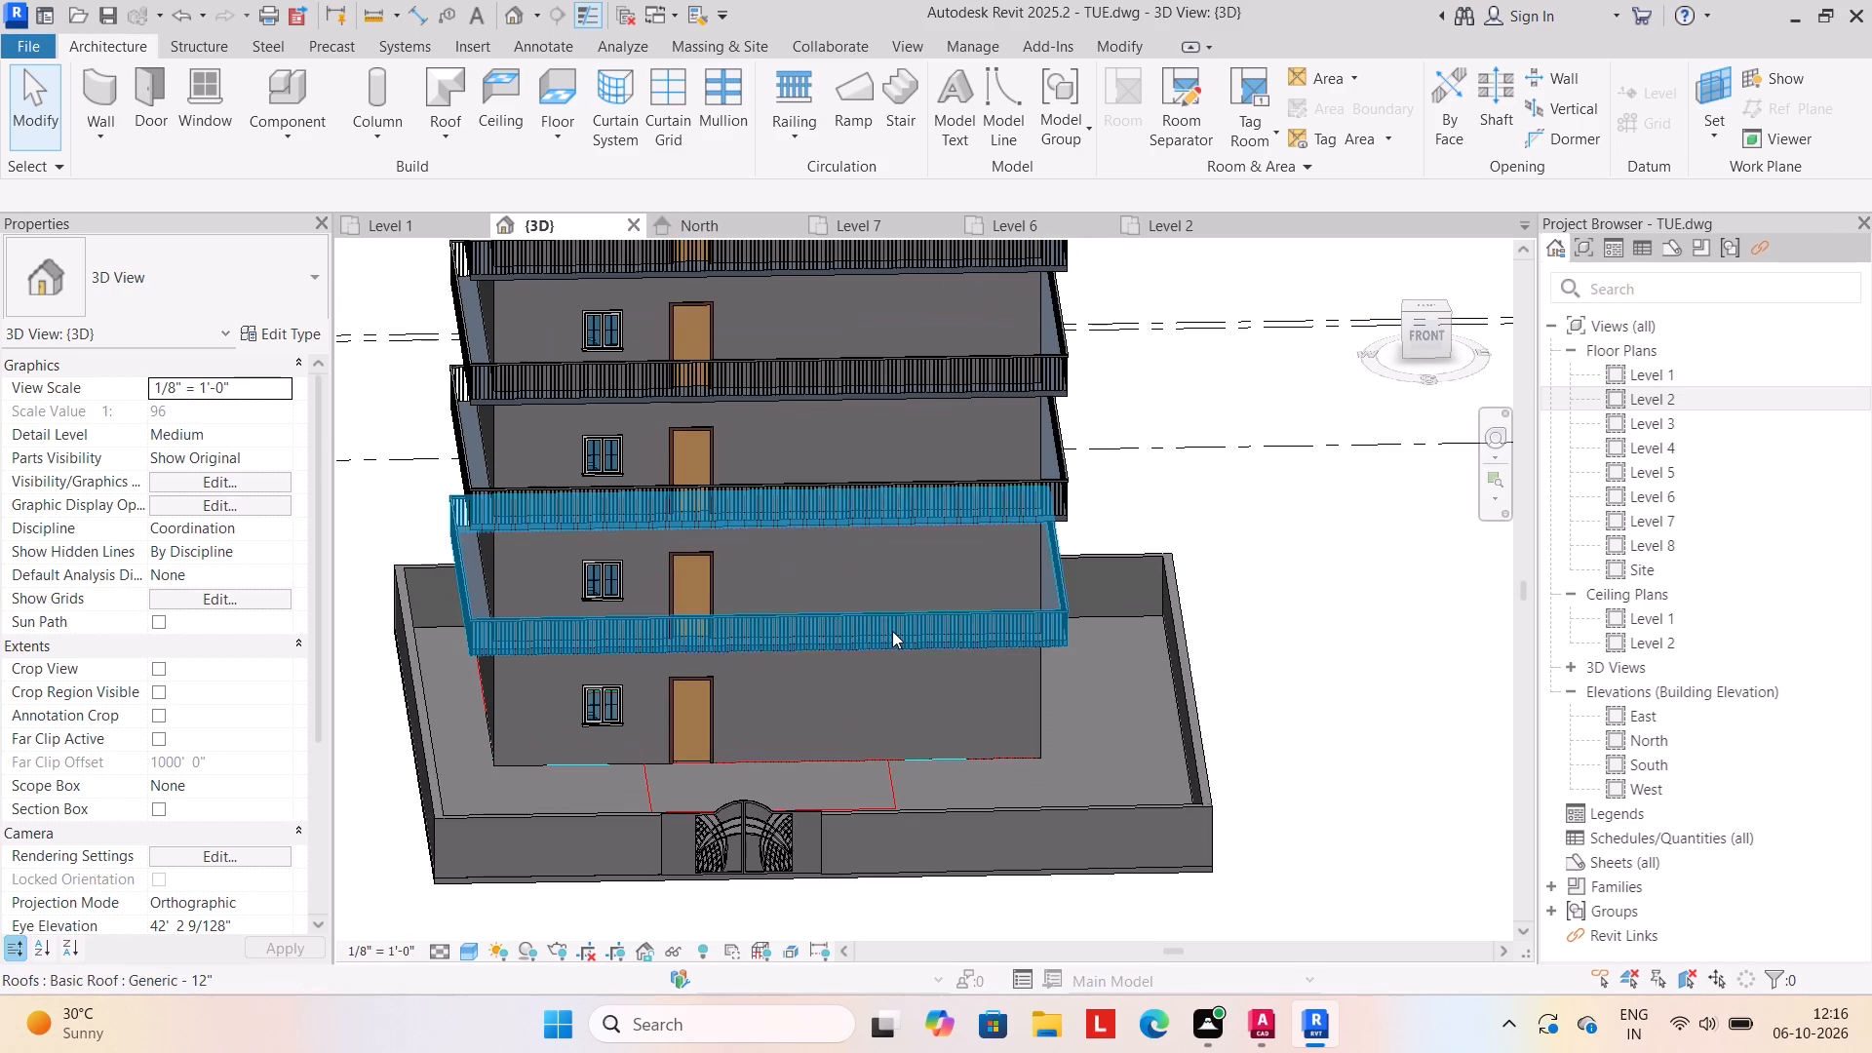
left_click(916, 621)
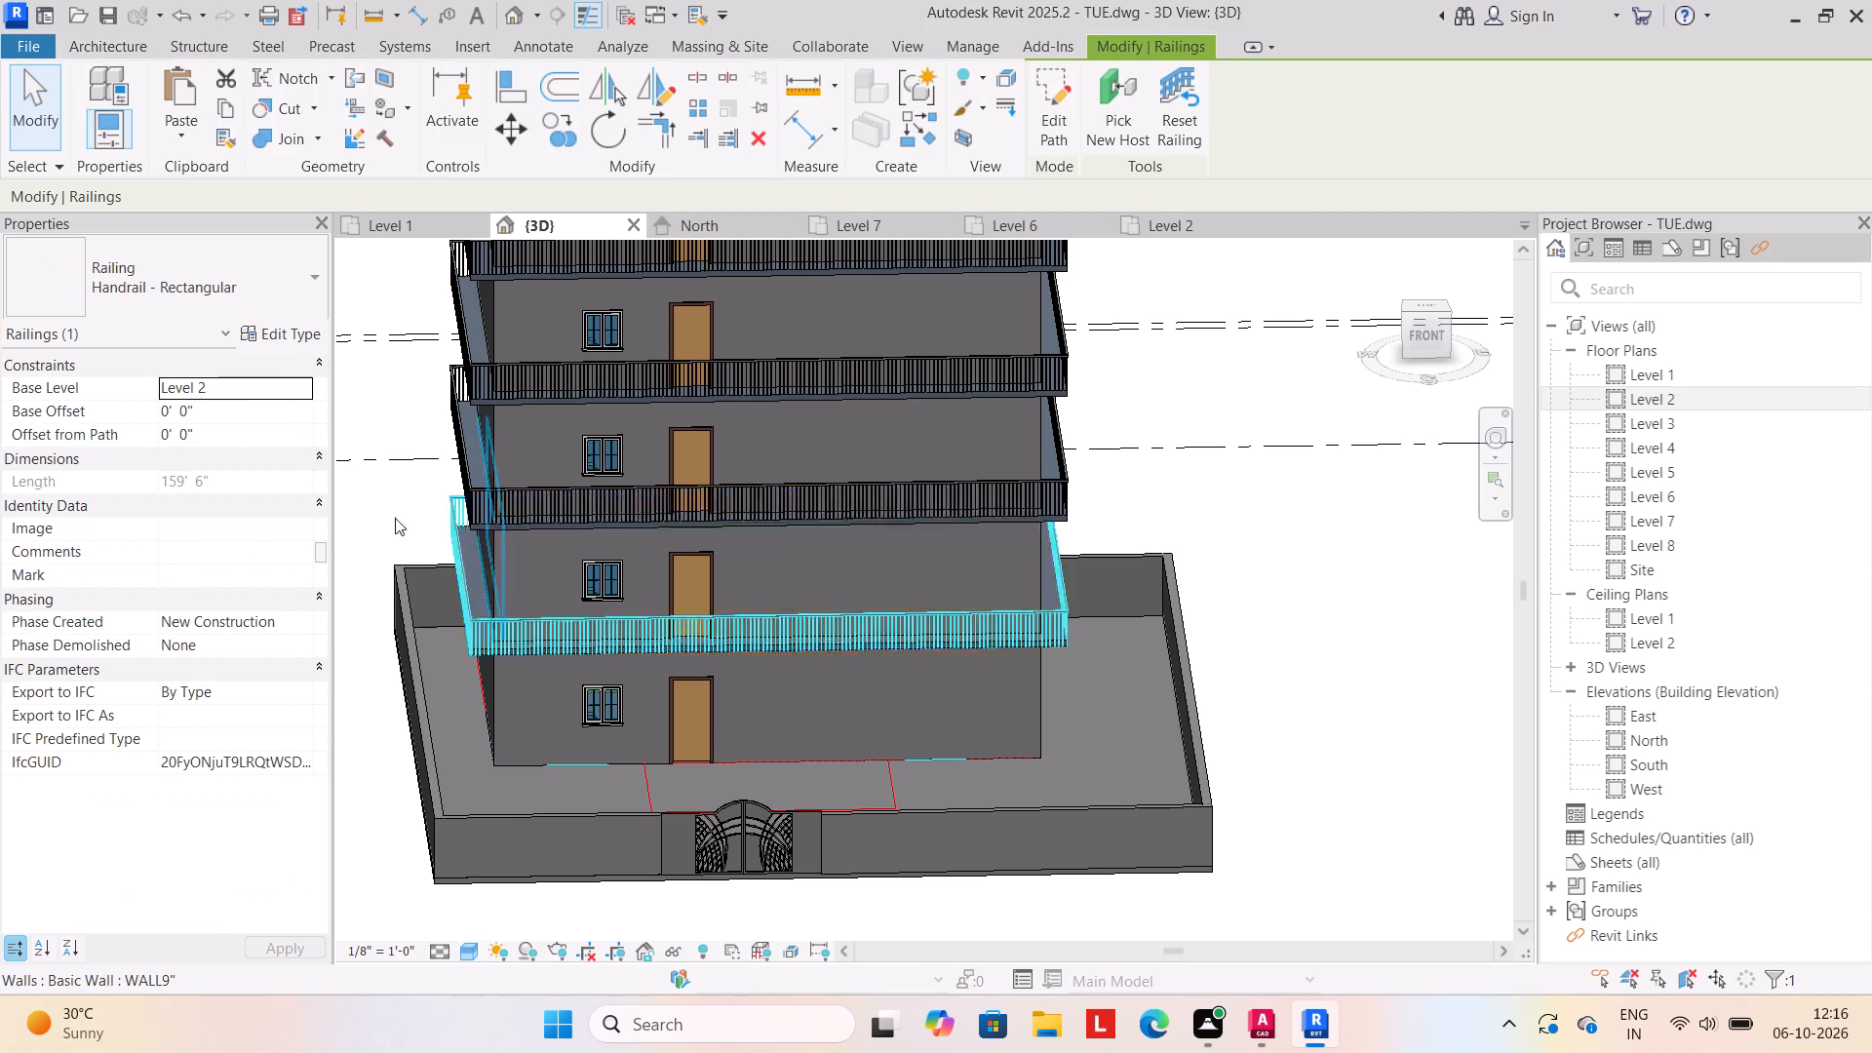
left_click(311, 272)
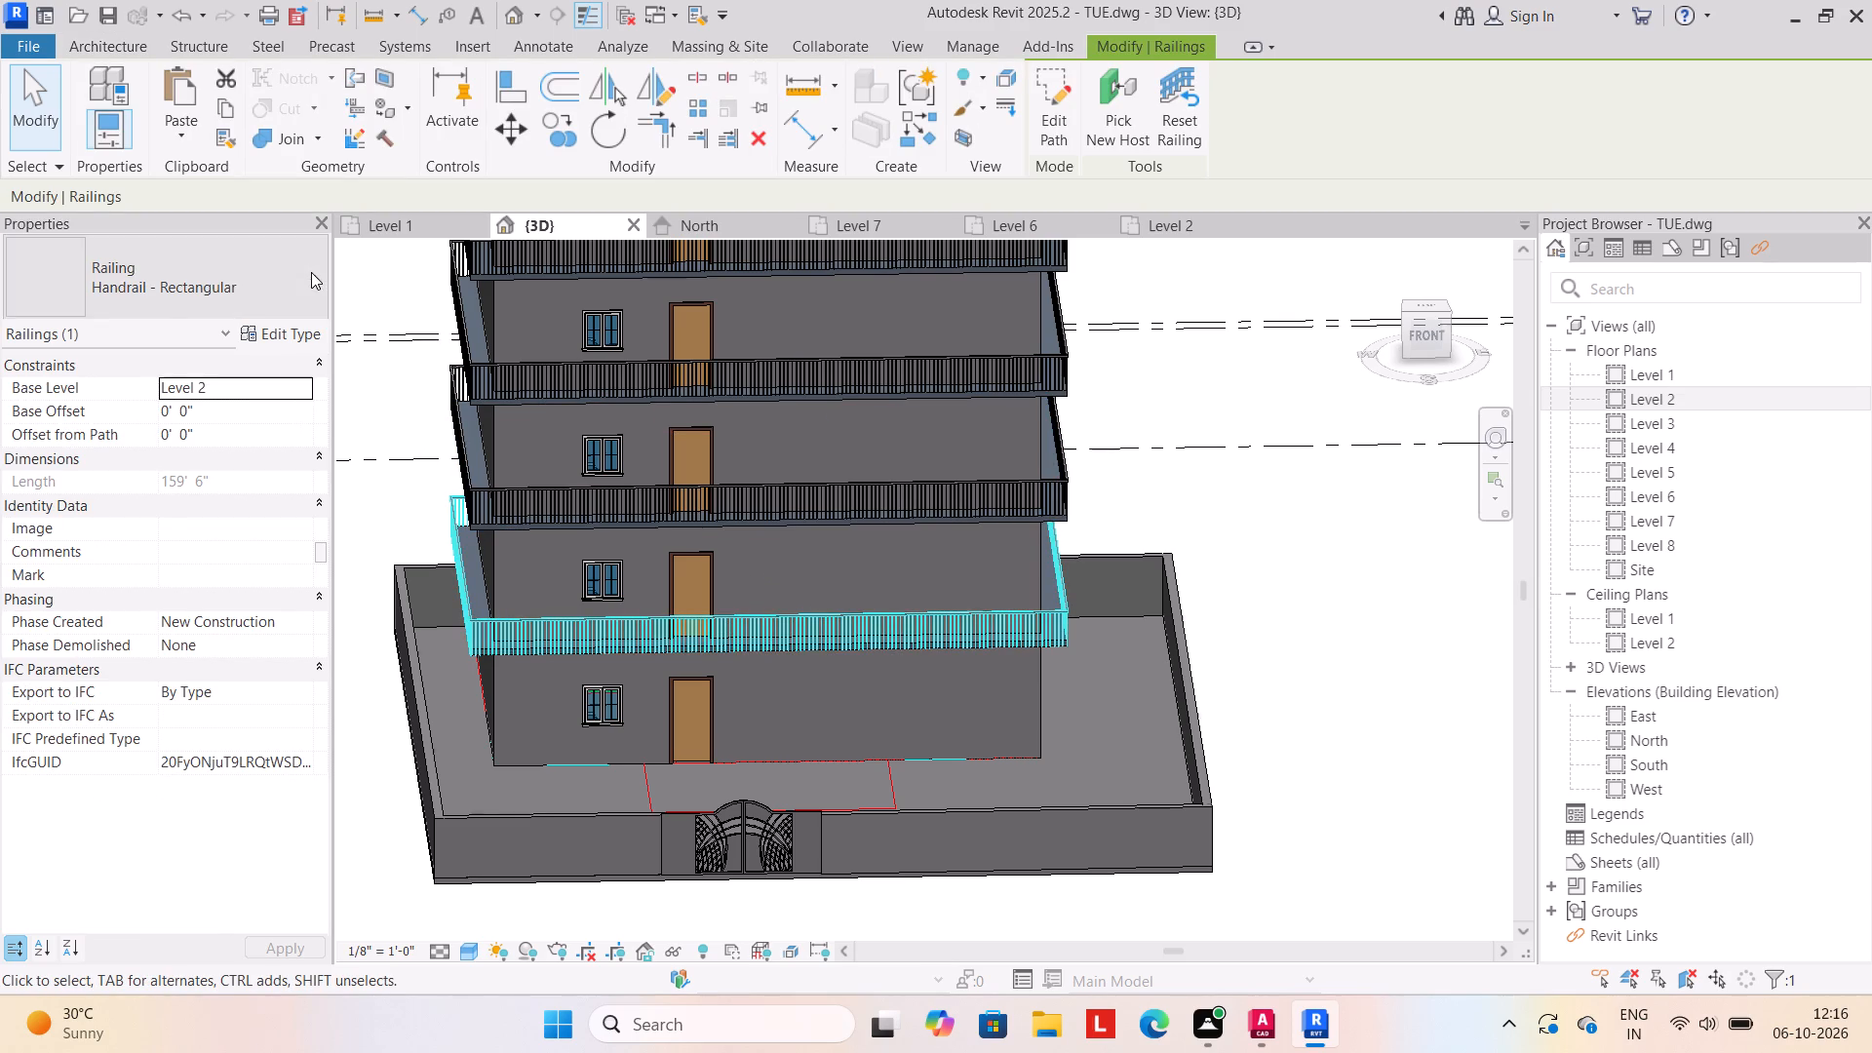
left_click(169, 455)
left_click(366, 849)
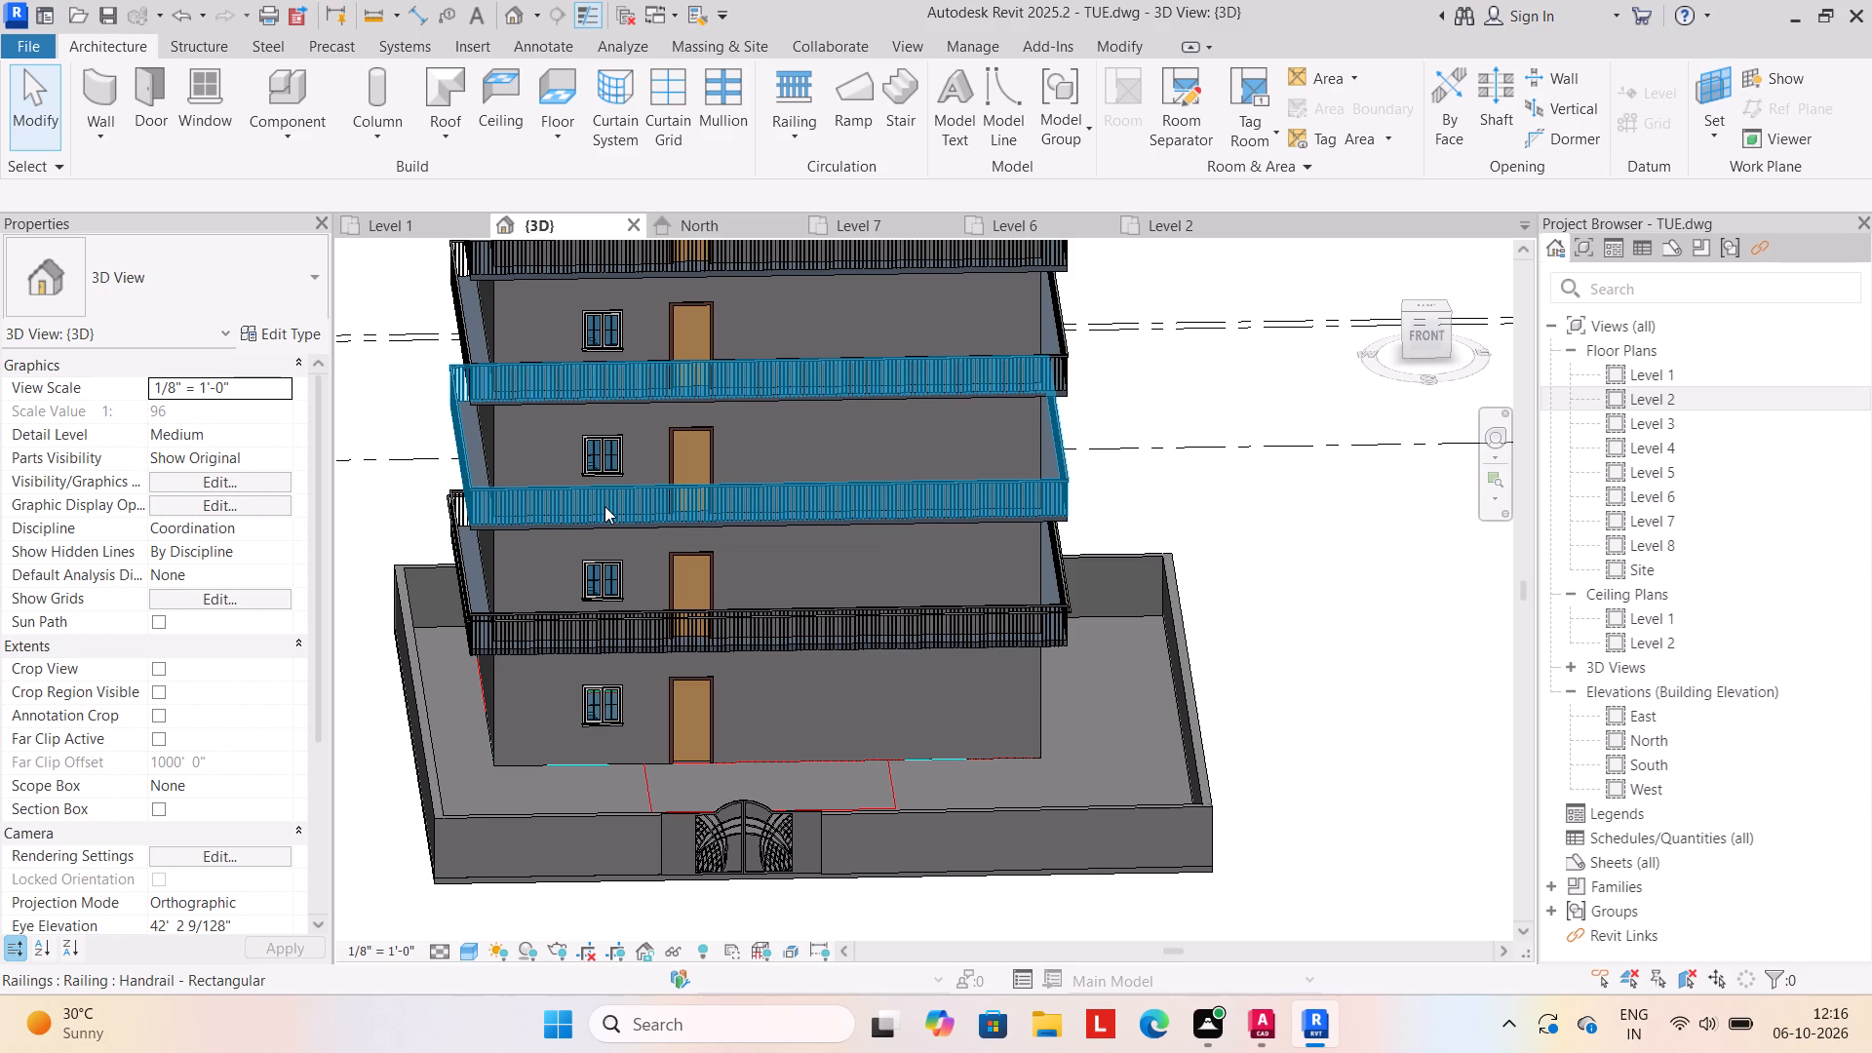
Change the Level 4 railing's type to Guardrail - Rectangular.
left_click(604, 506)
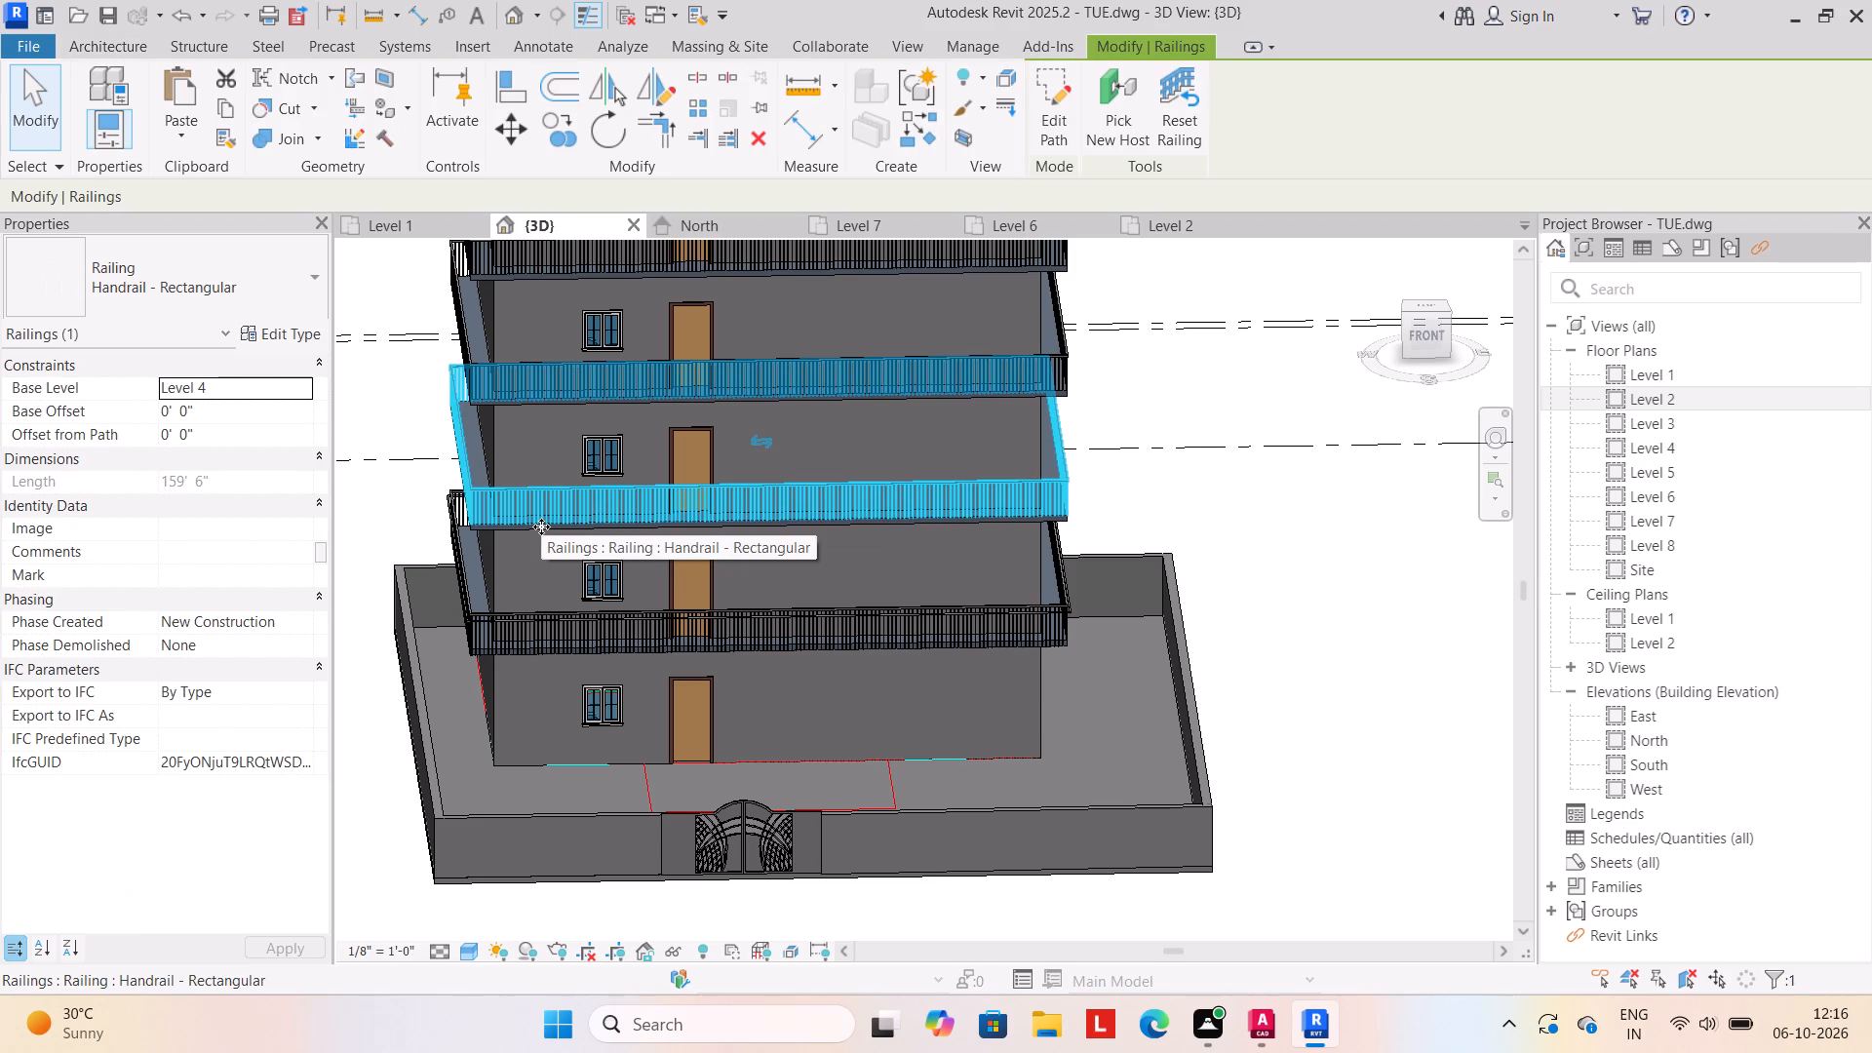
left_click(307, 274)
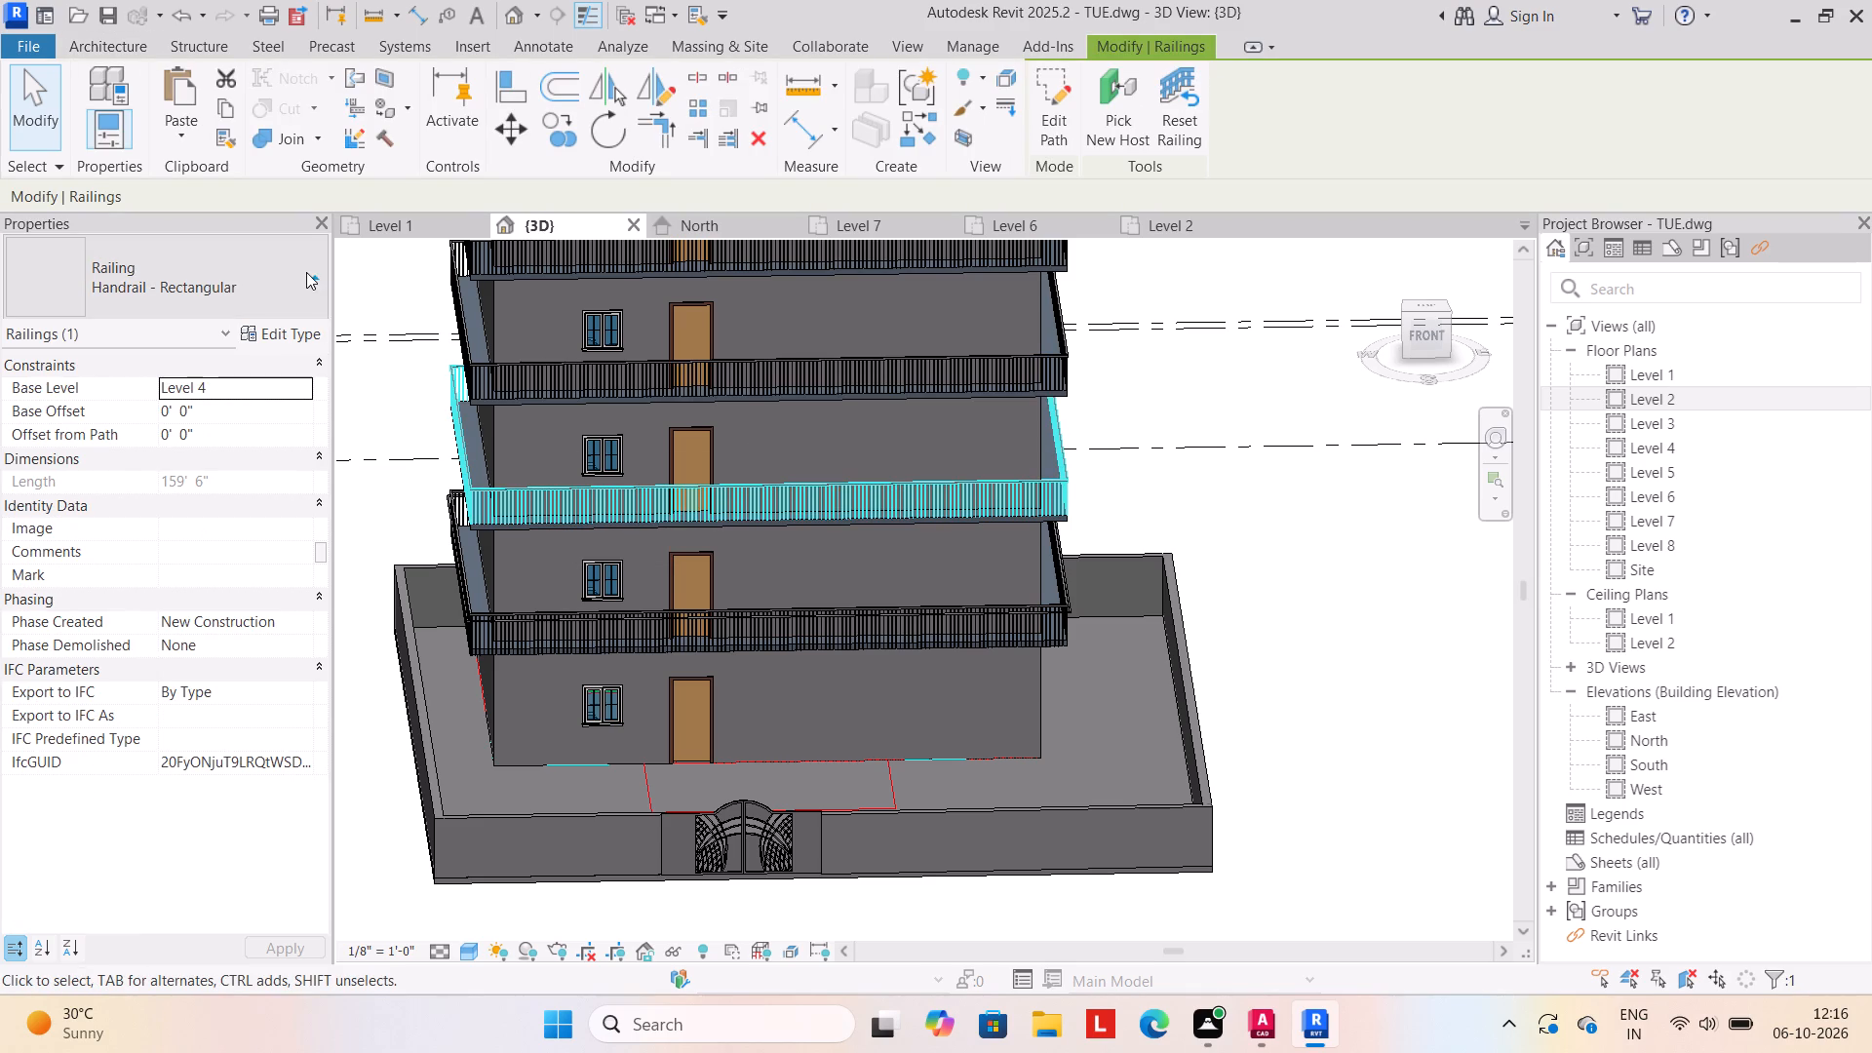
left_click(187, 462)
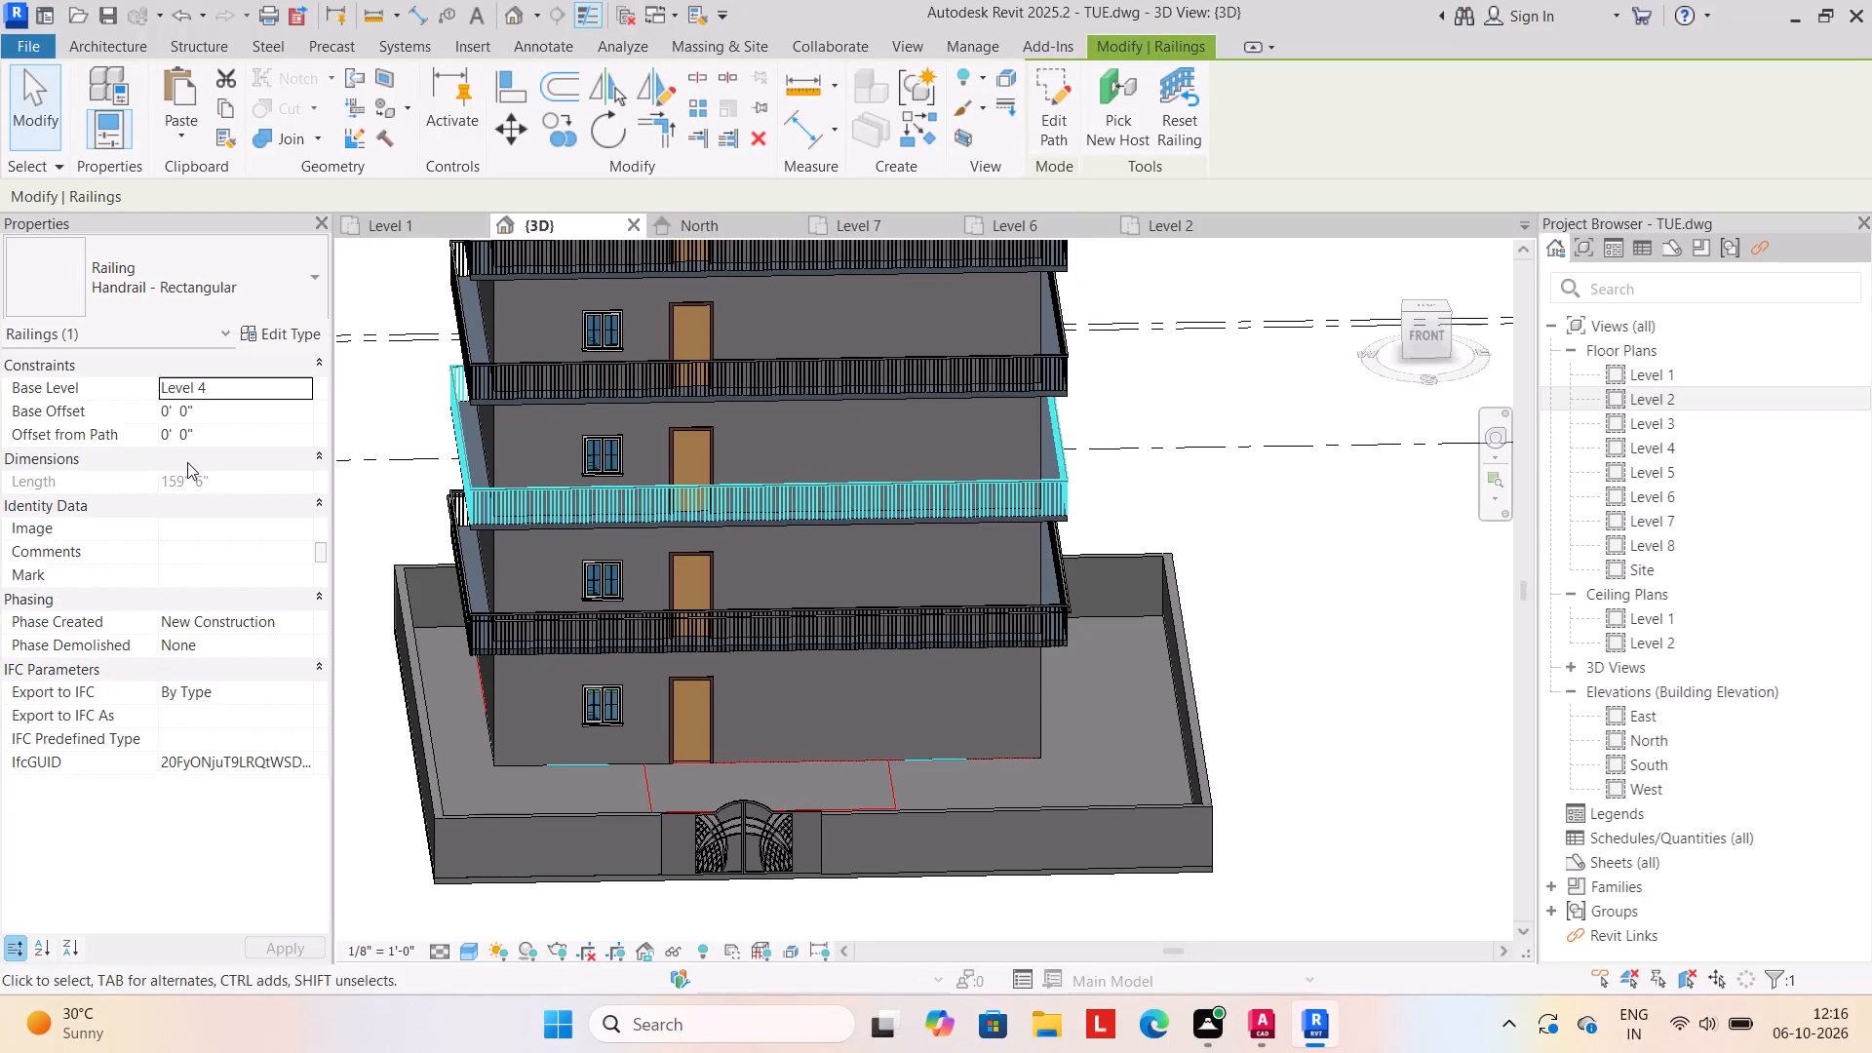
left_click(514, 380)
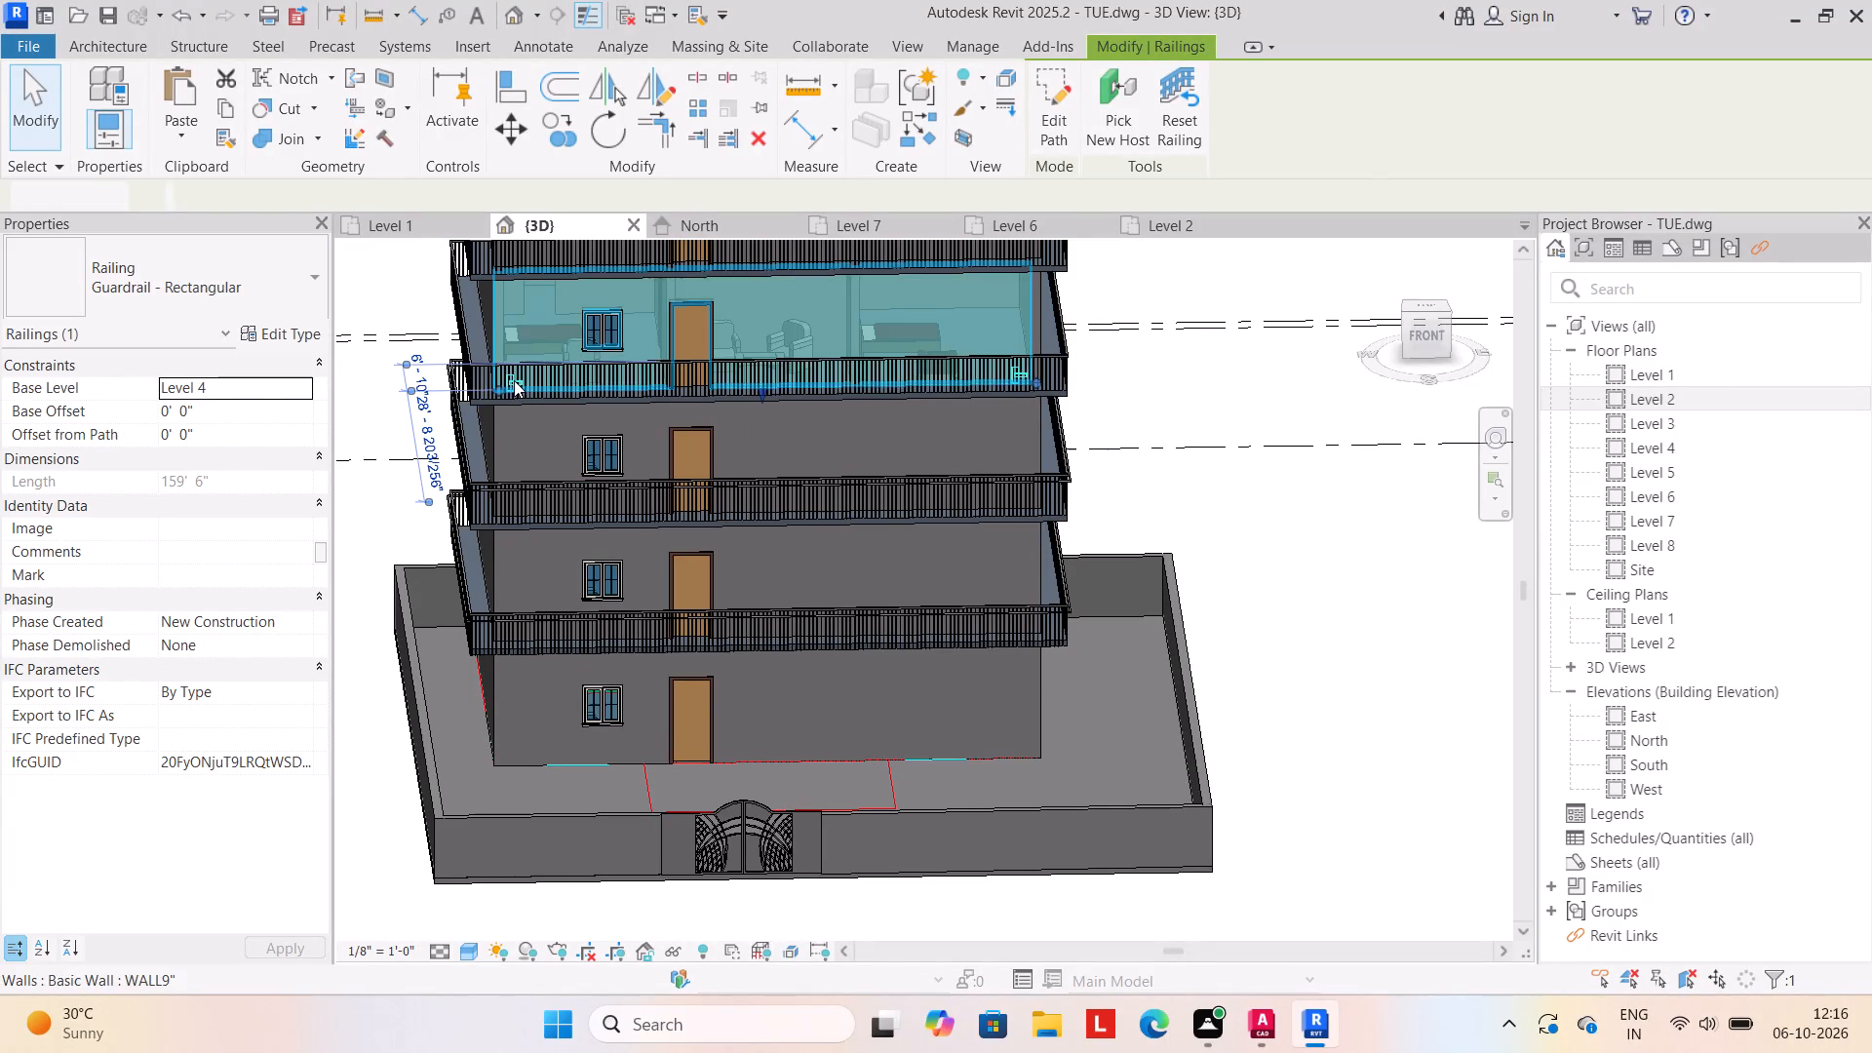
left_click(369, 602)
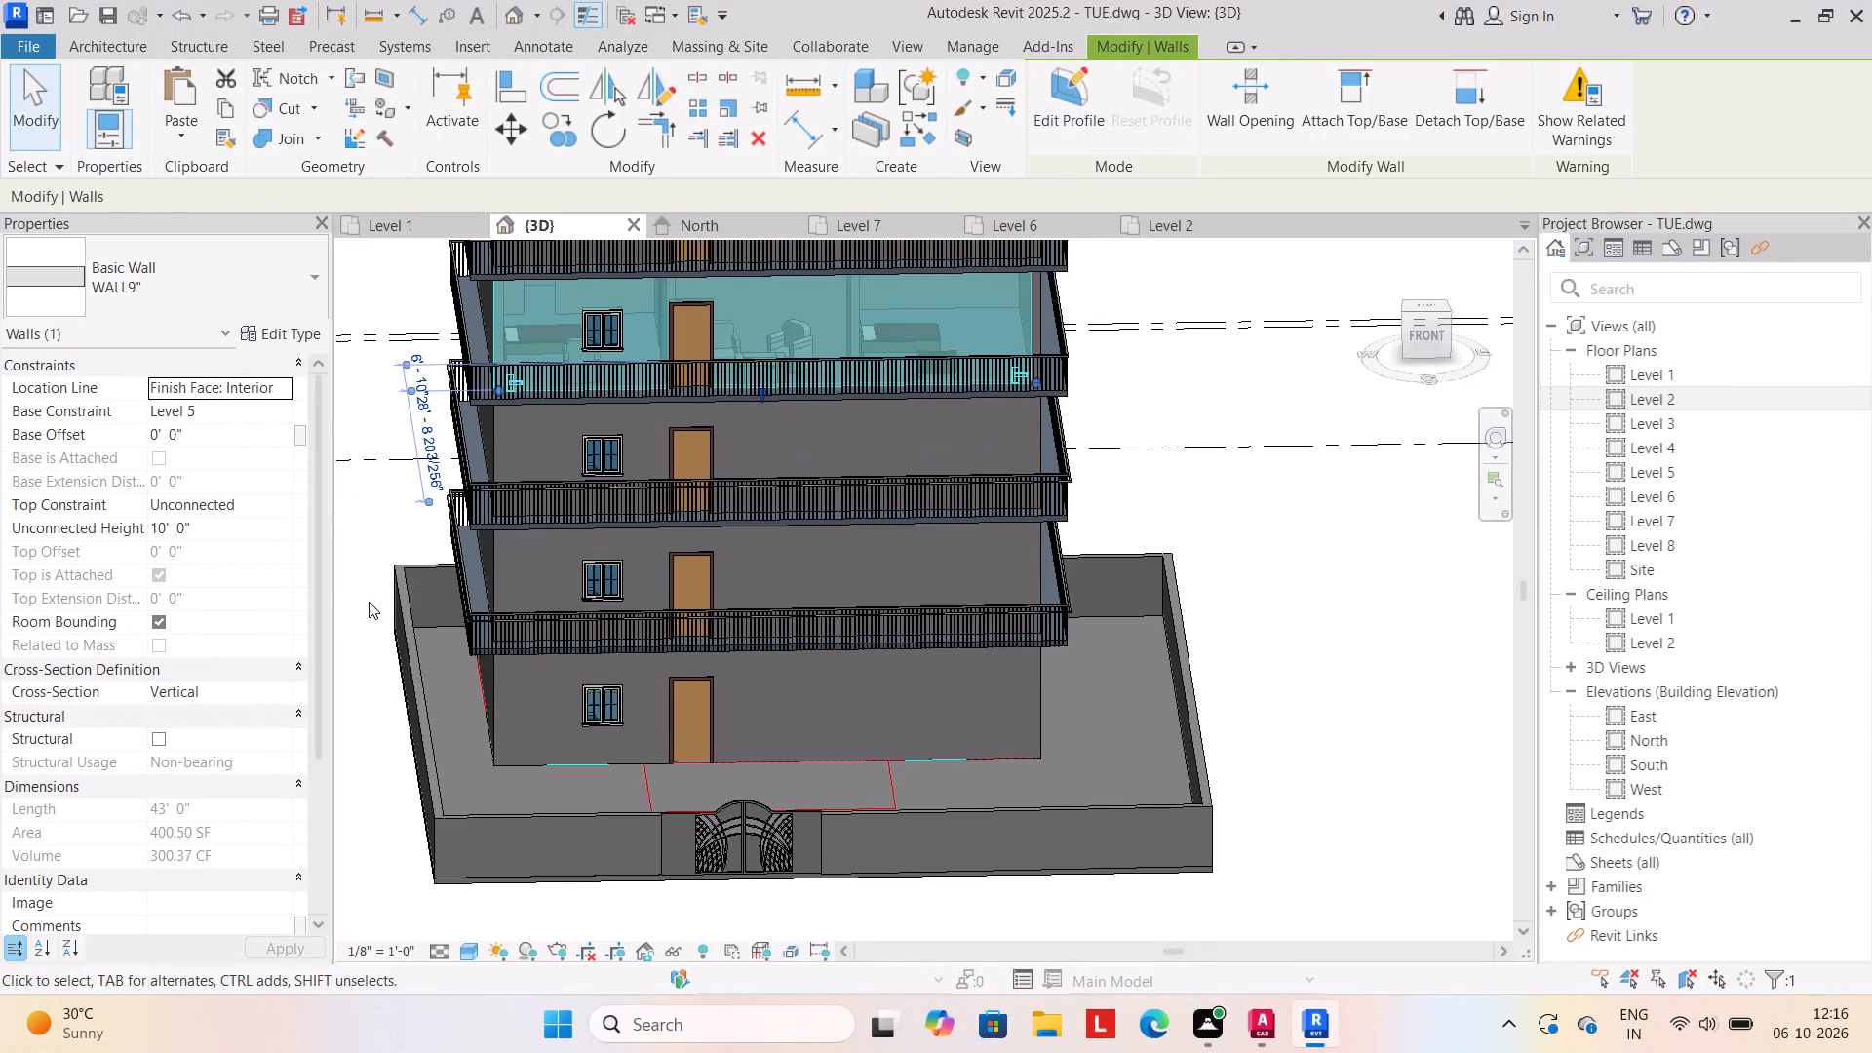
Change the Level 5 railing's type to Guardrail - Rectangular.
left_click(525, 383)
left_click(343, 665)
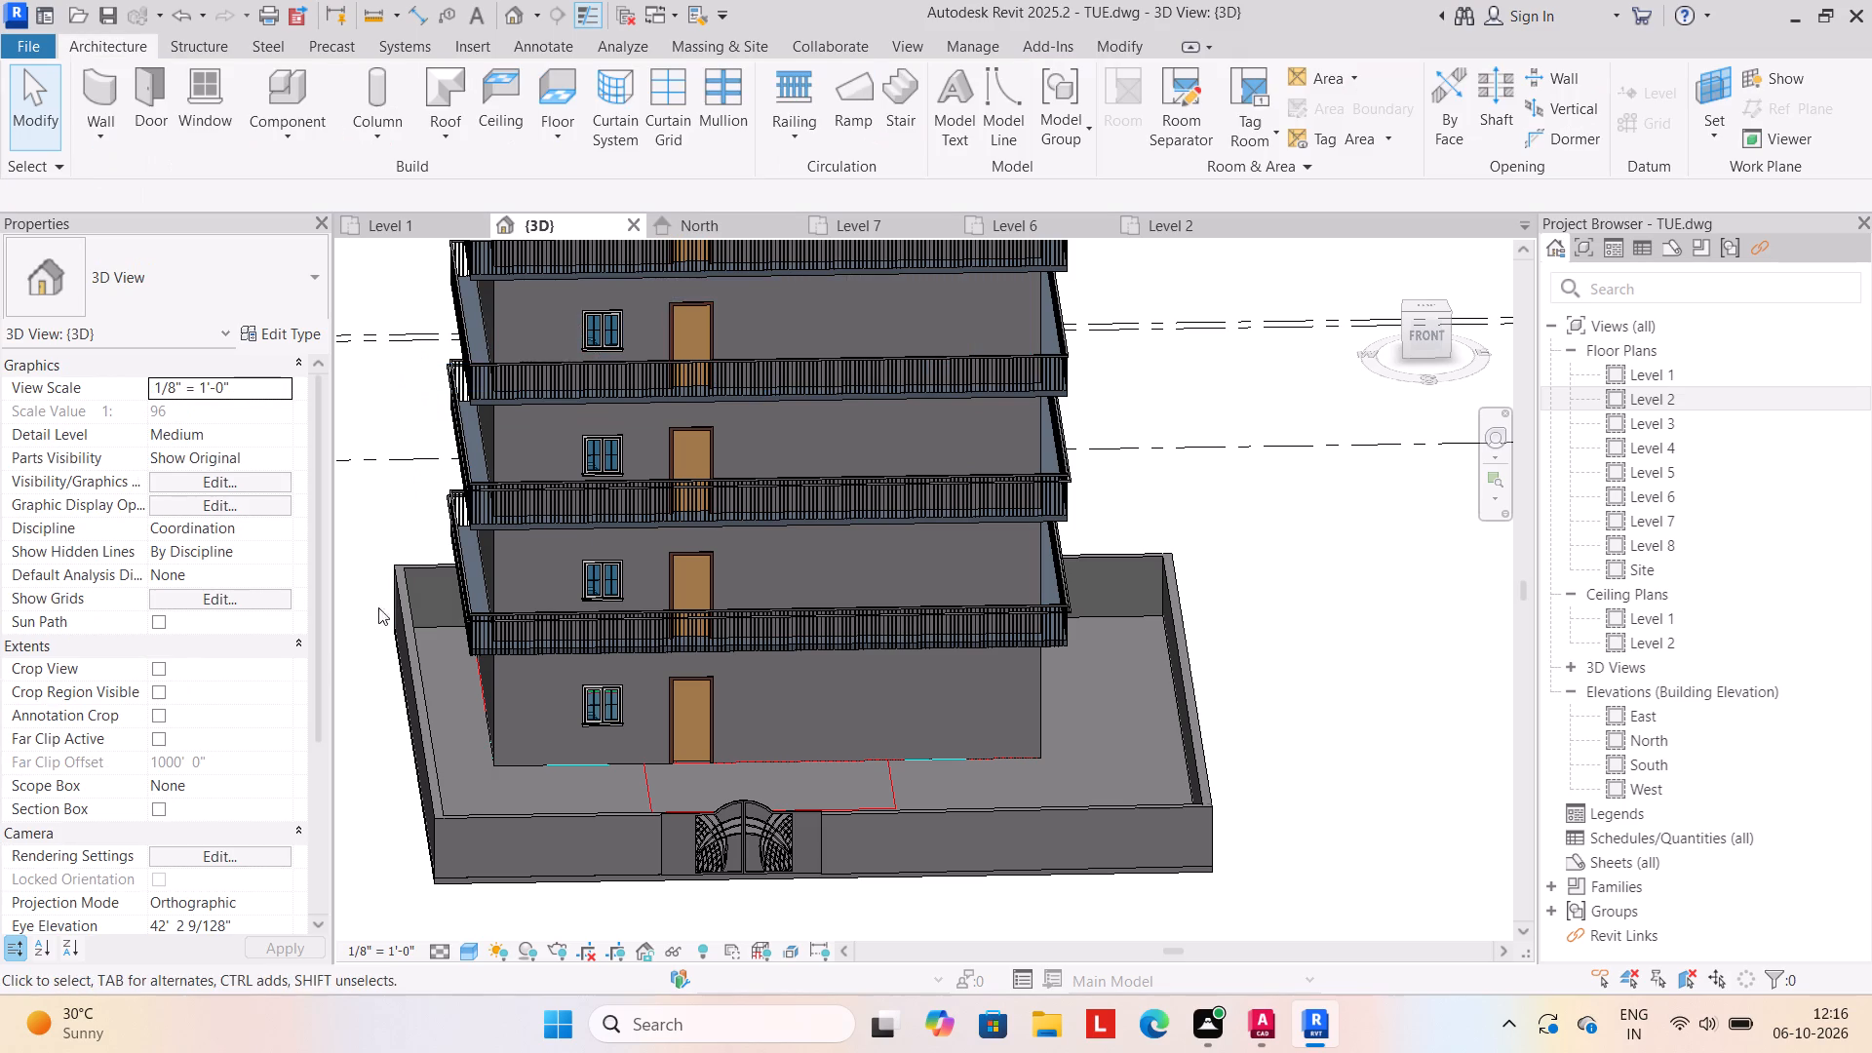
scroll(558, 332, "up", 4)
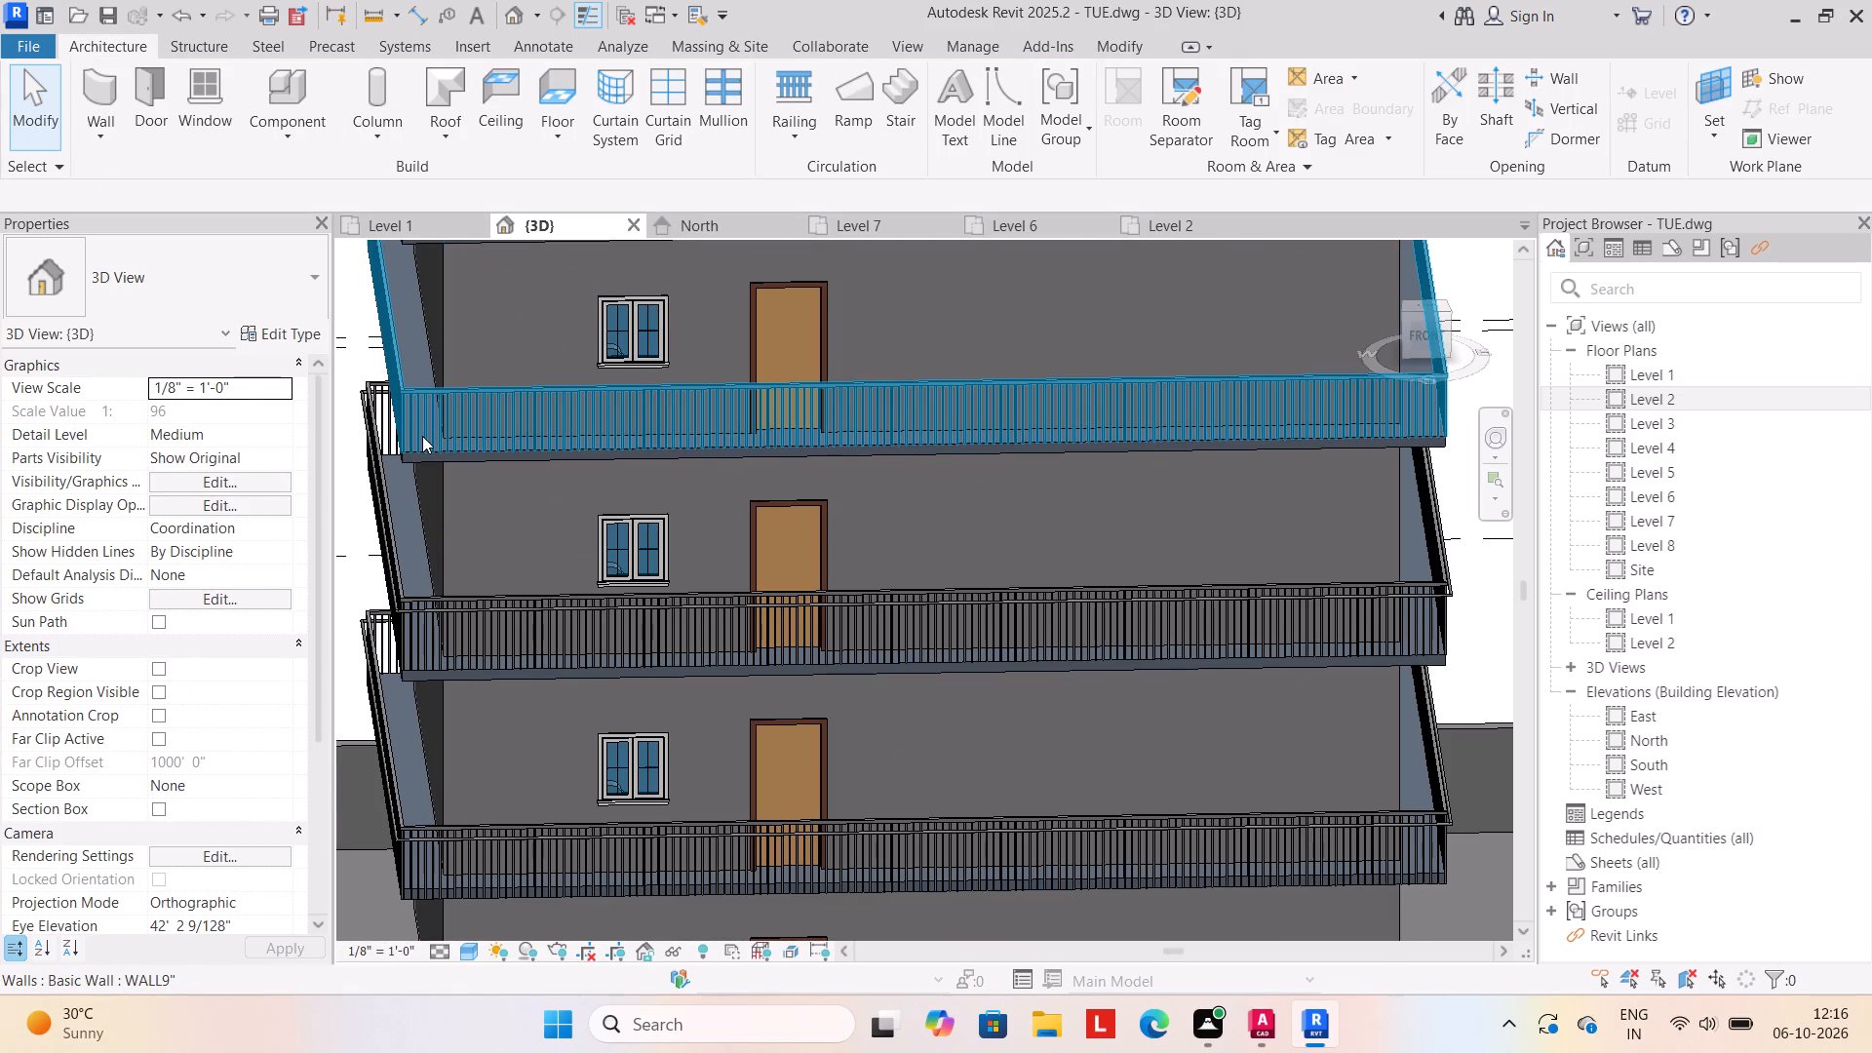
left_click(422, 436)
left_click(320, 279)
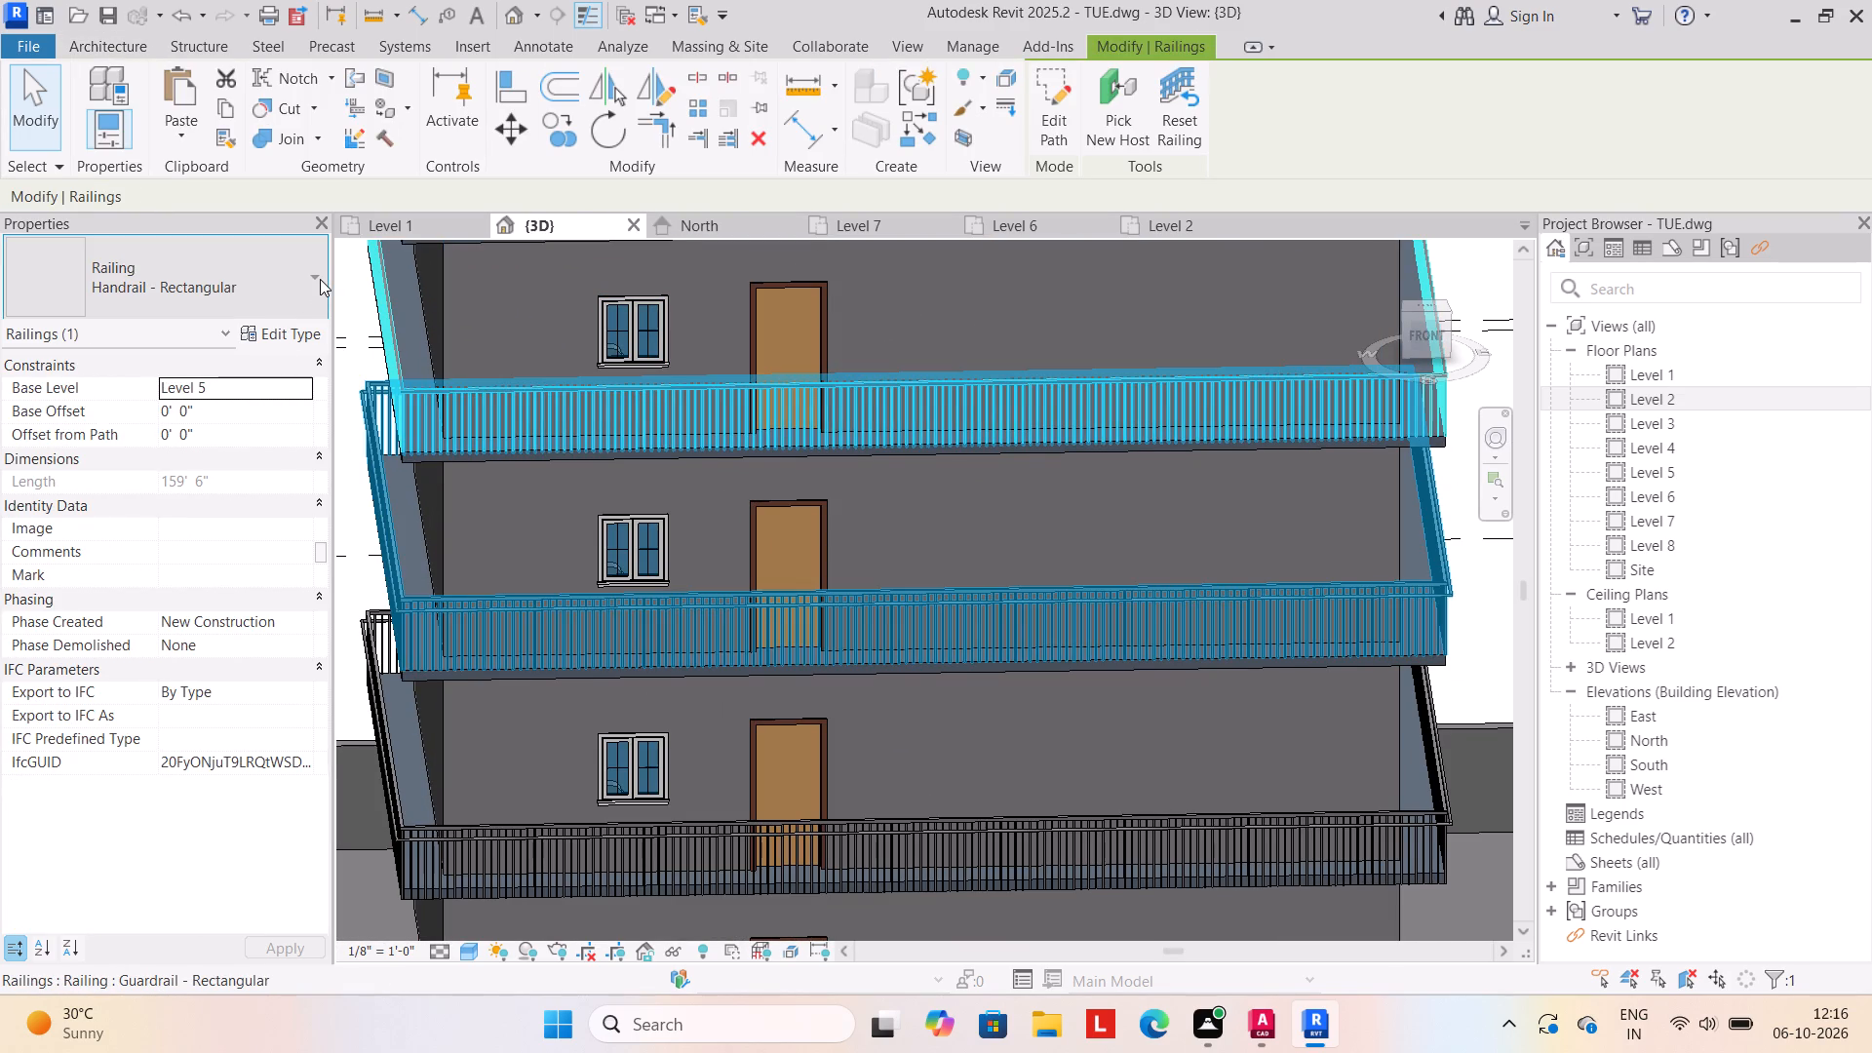
left_click(256, 453)
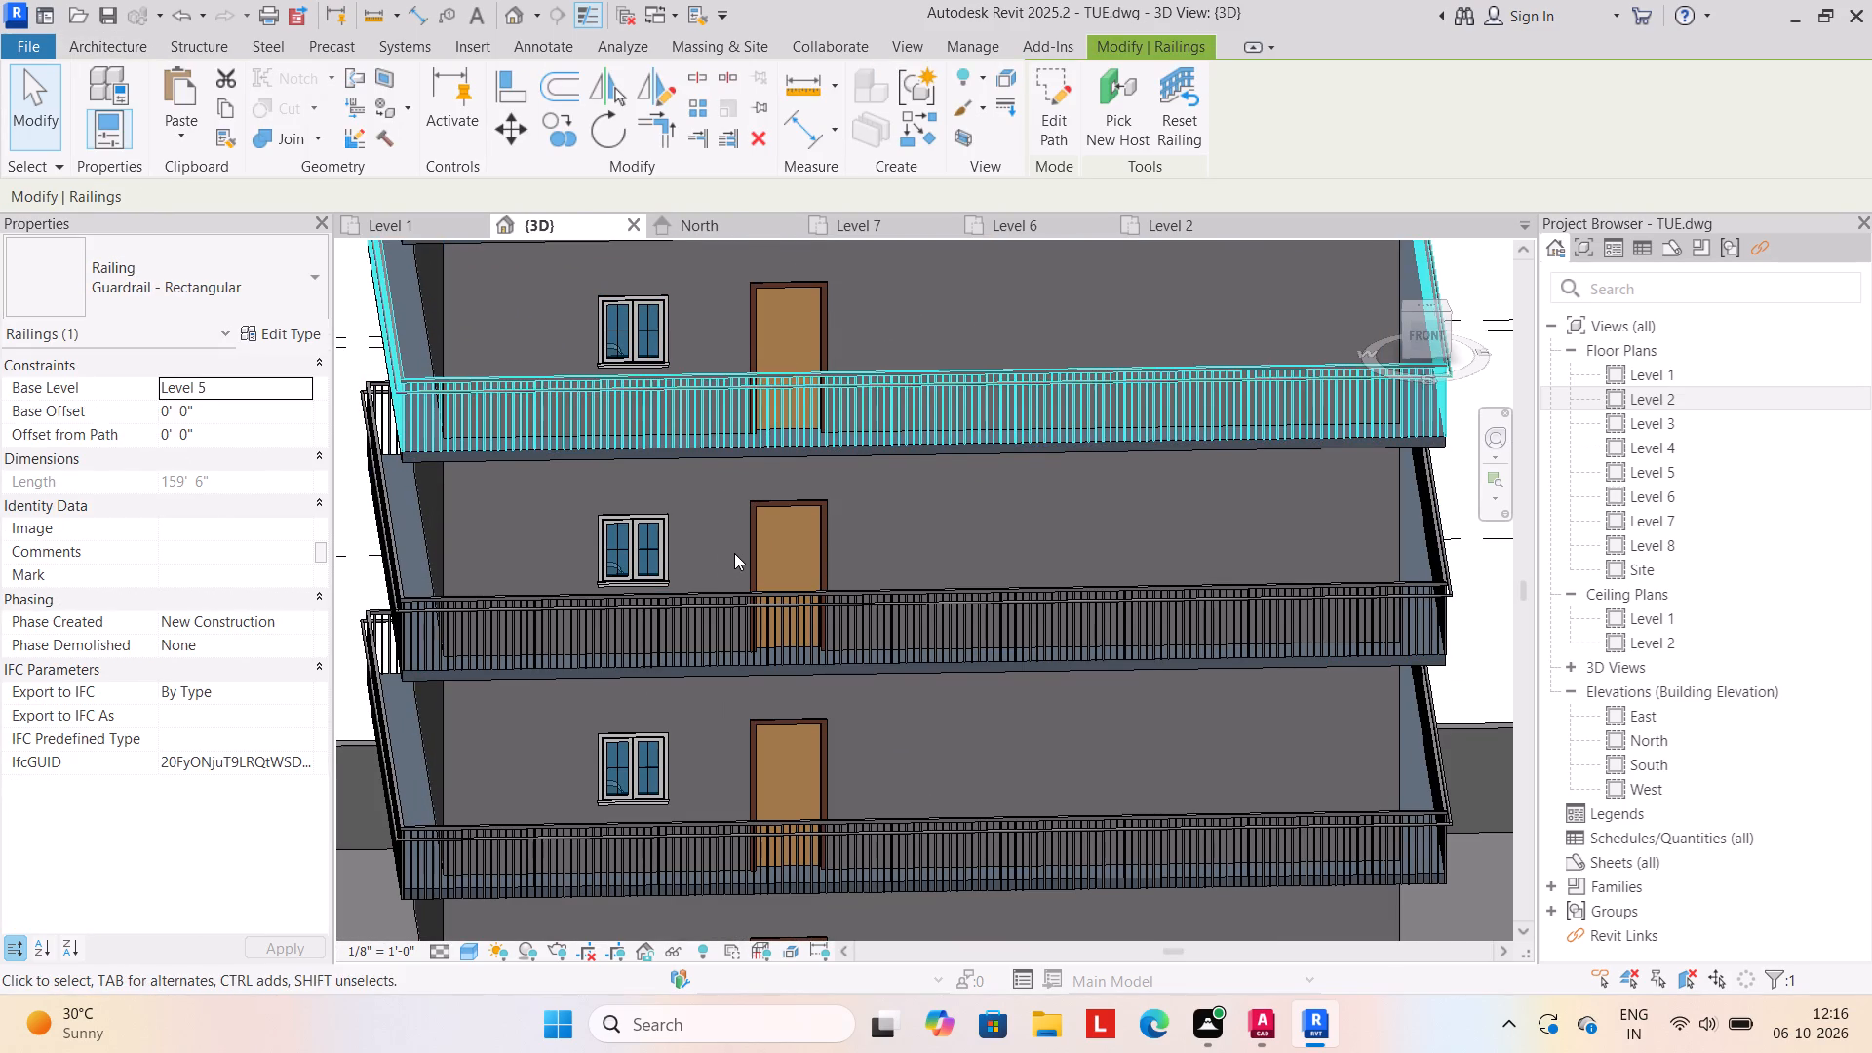
Change the Level 6 railing's type to Guardrail - Rectangular and clear the selection.
scroll(734, 553, "down", 3)
middle_click_drag(734, 551, 767, 761)
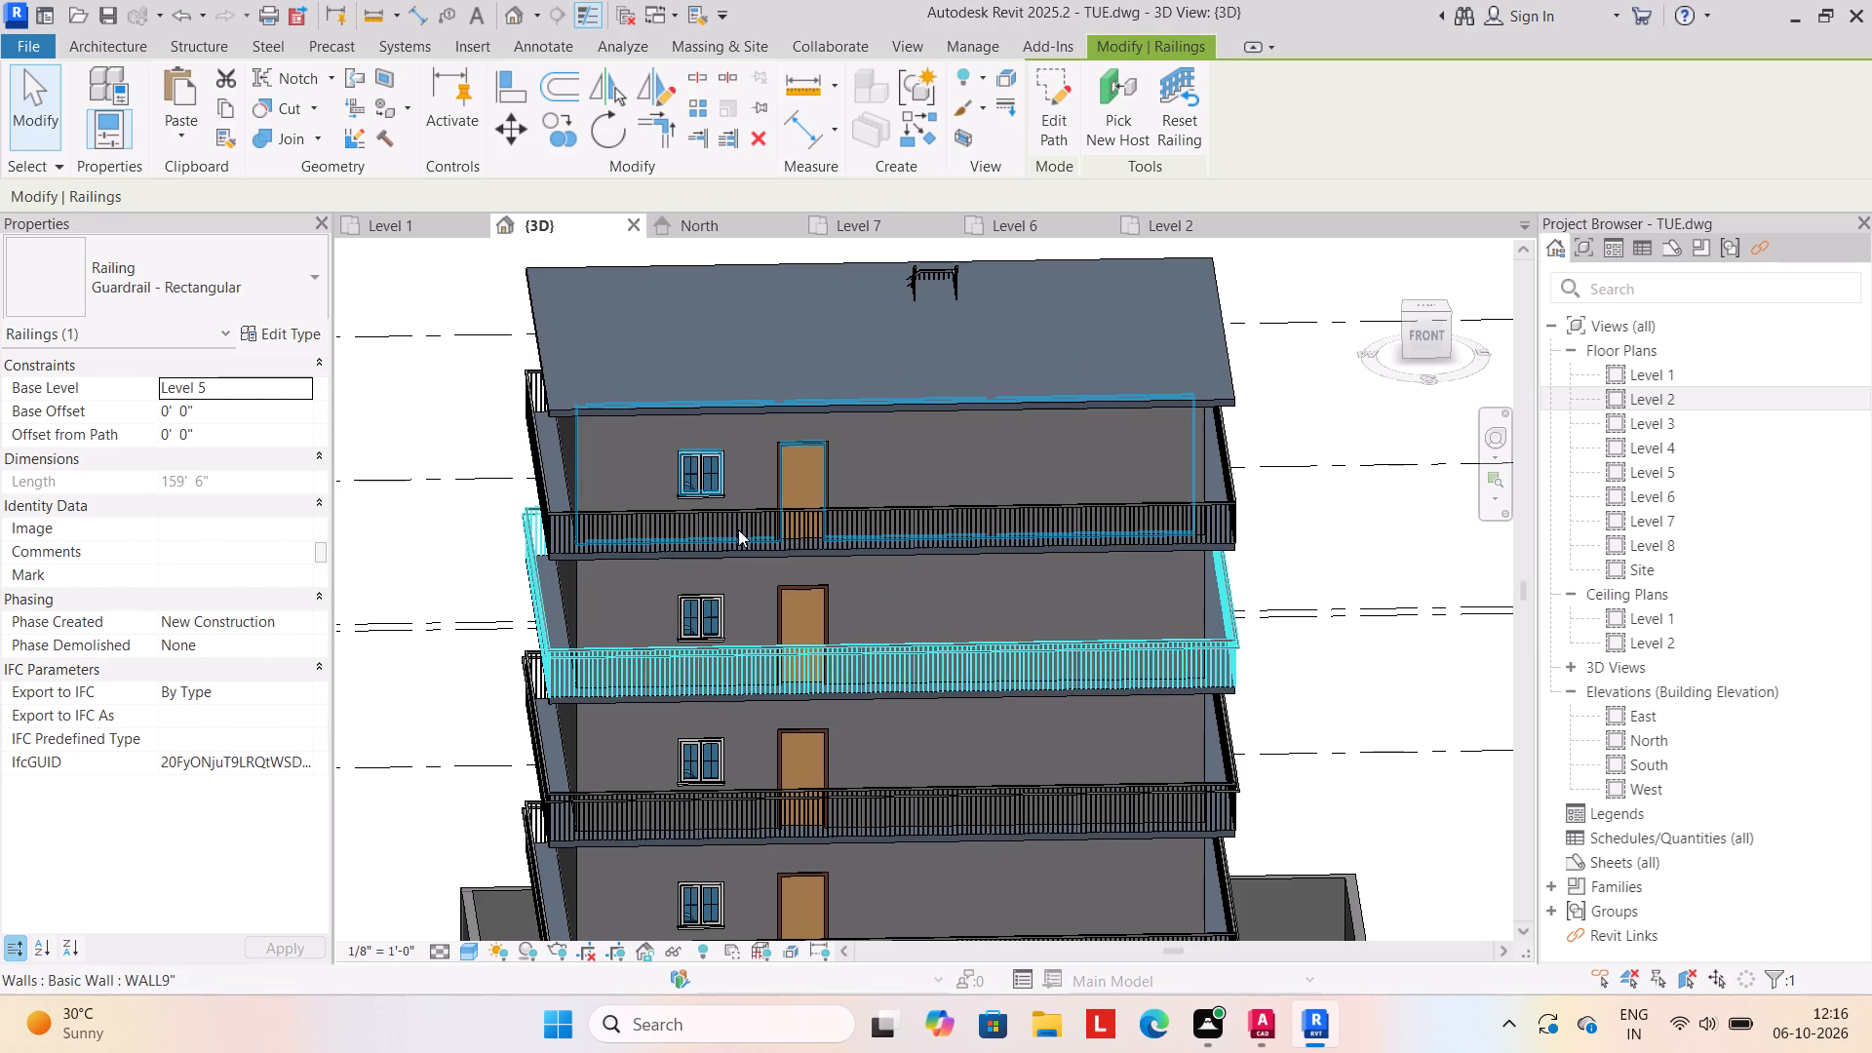
left_click(754, 517)
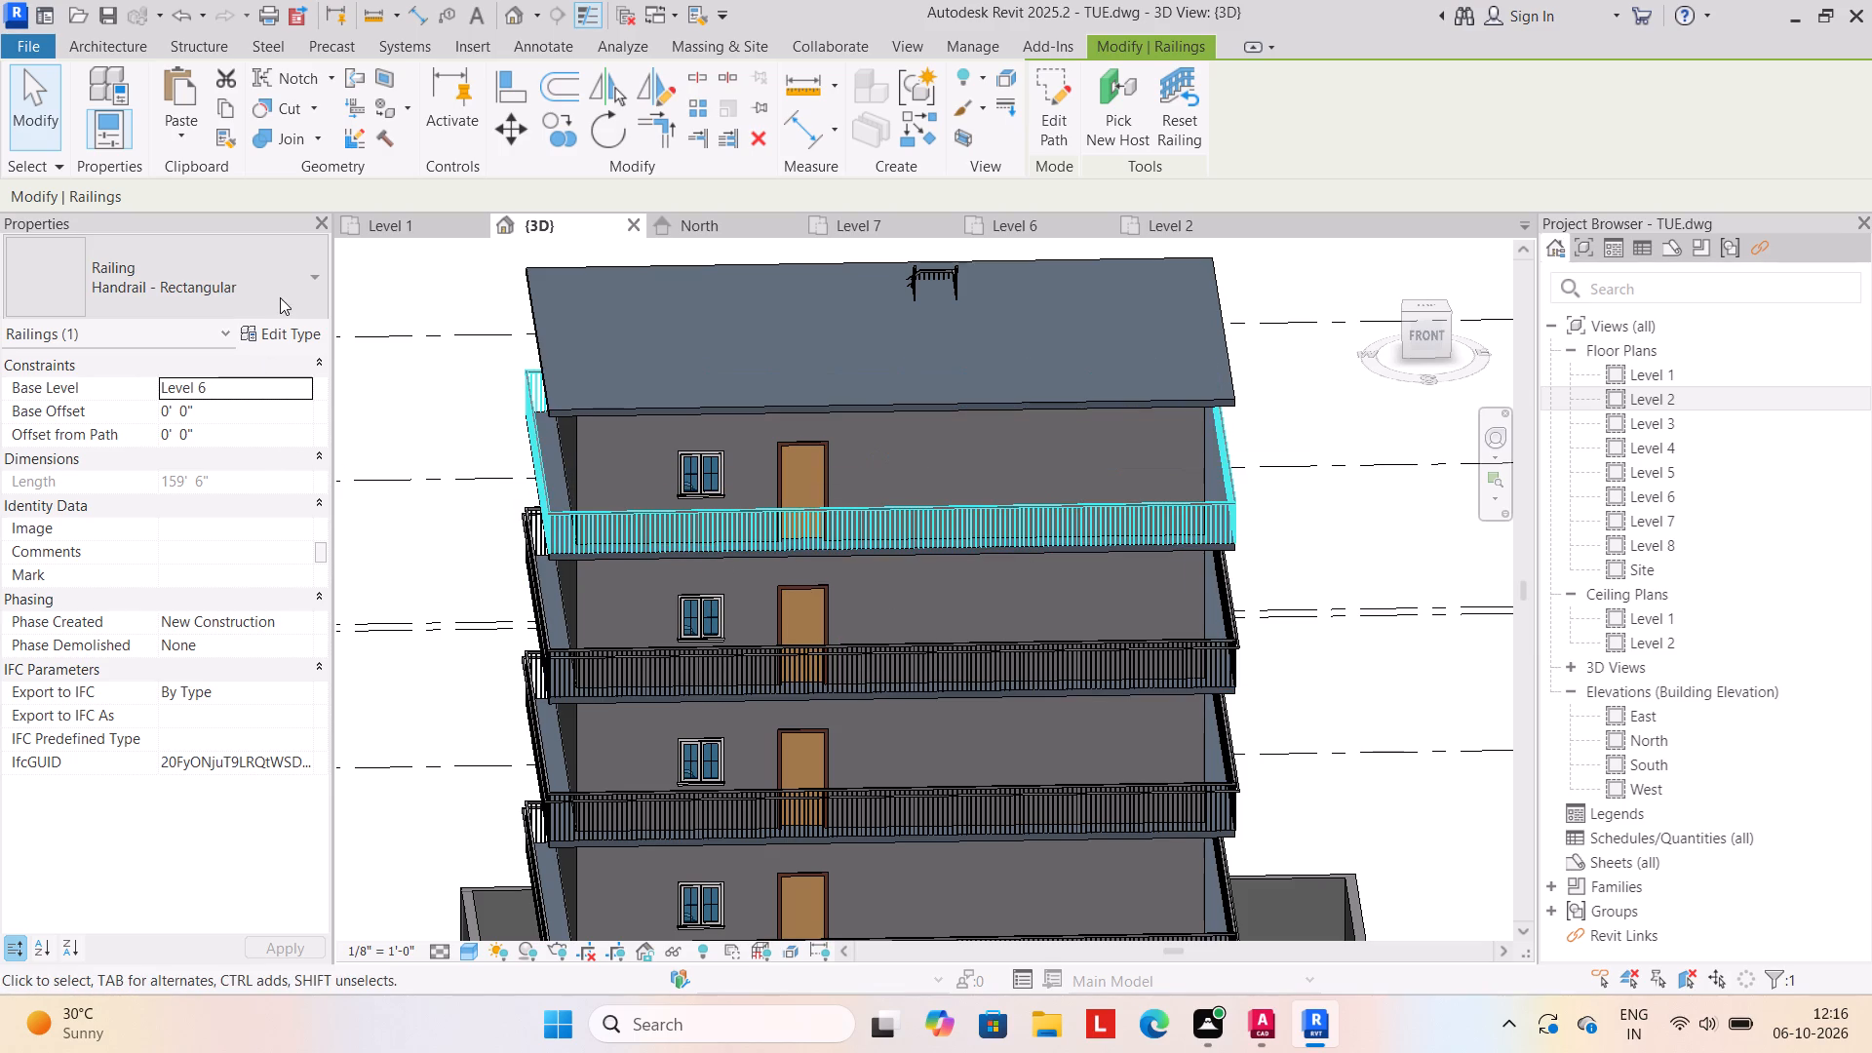
left_click(313, 276)
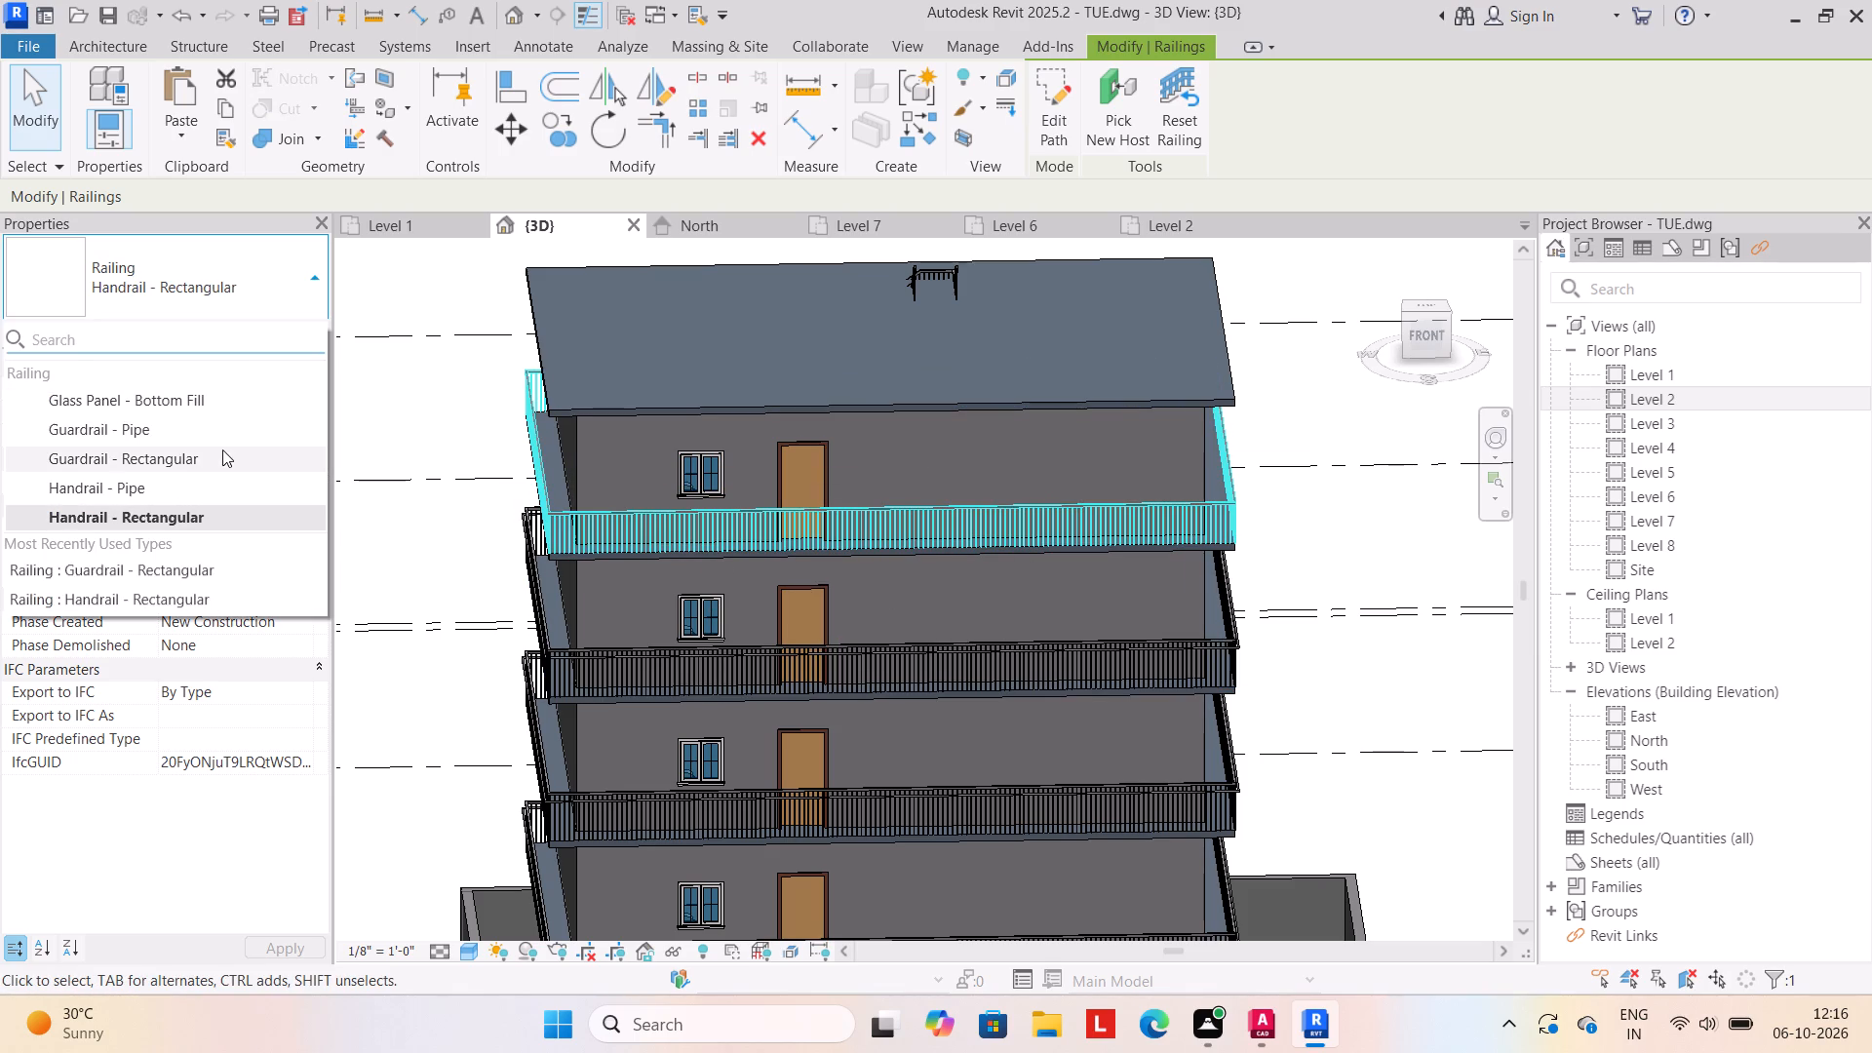
left_click(223, 450)
left_click(400, 822)
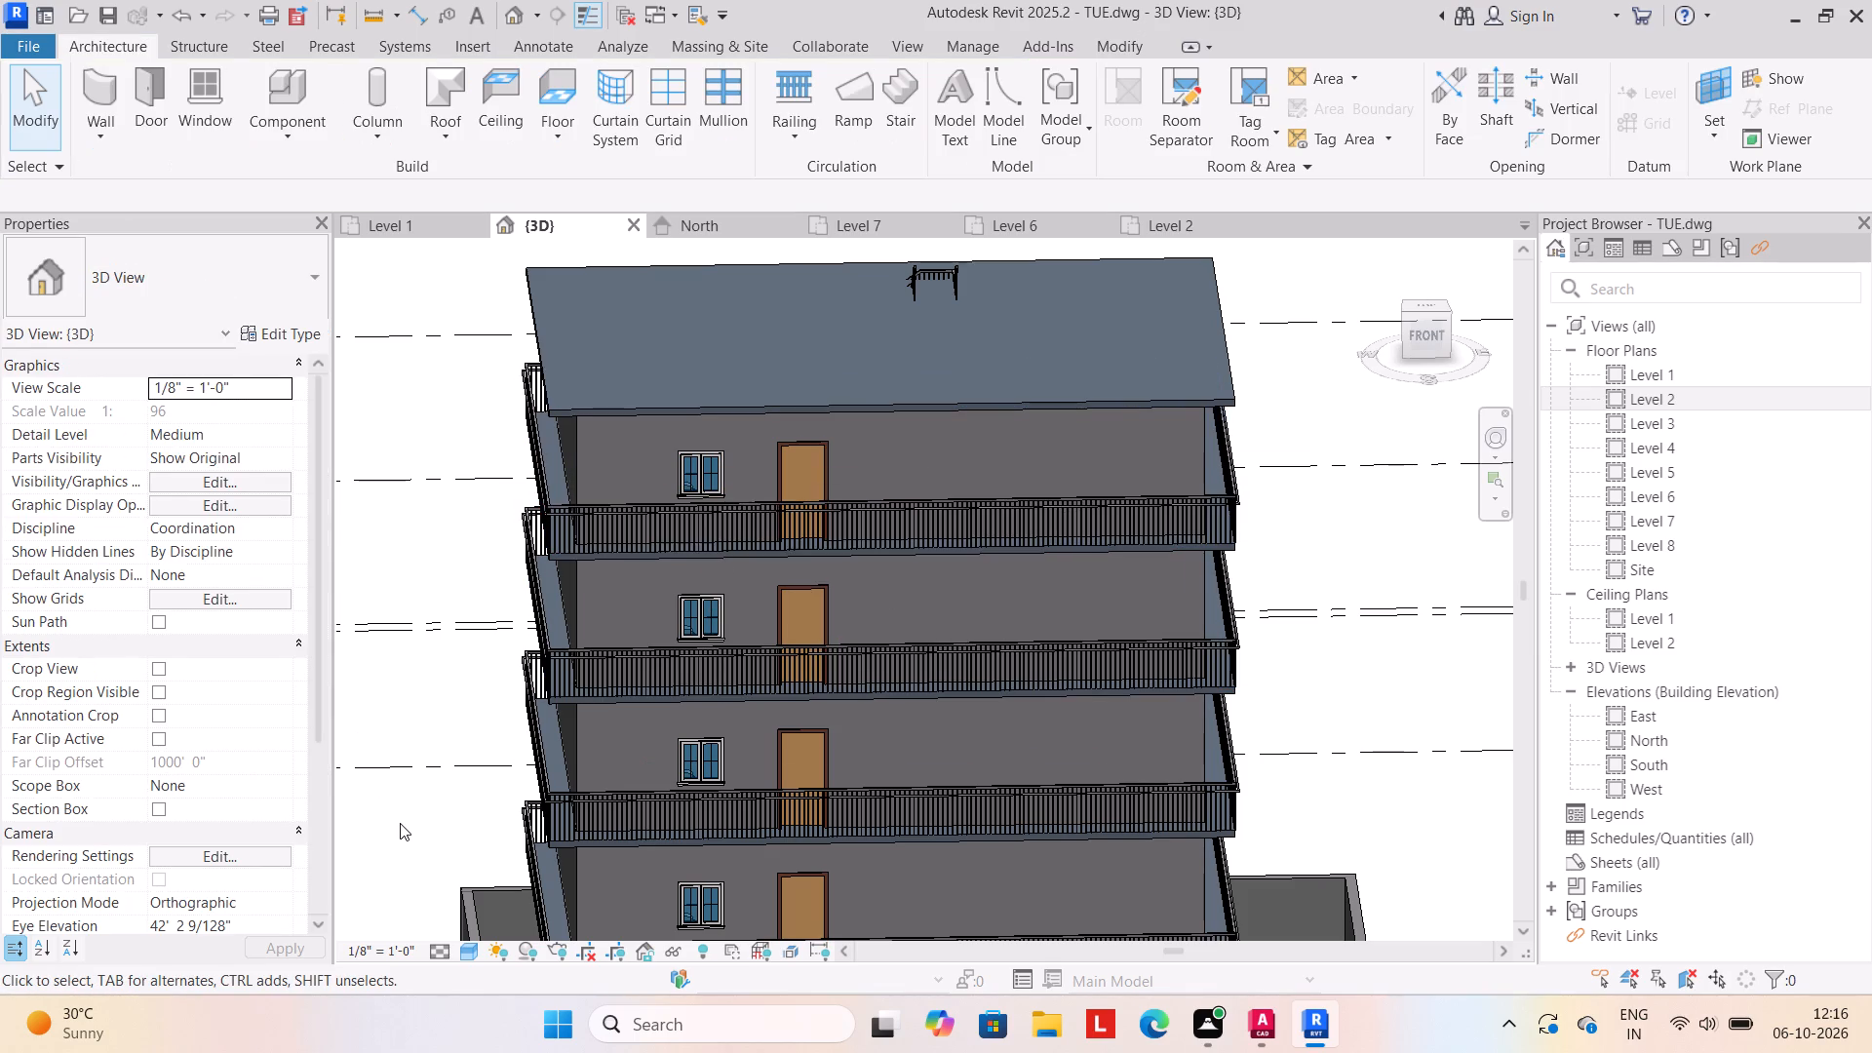
Examine the railings on all floors and the ground-level area around the entrance and gate in 3D.
scroll(400, 823, "down", 4)
middle_click_drag(398, 821, 446, 545)
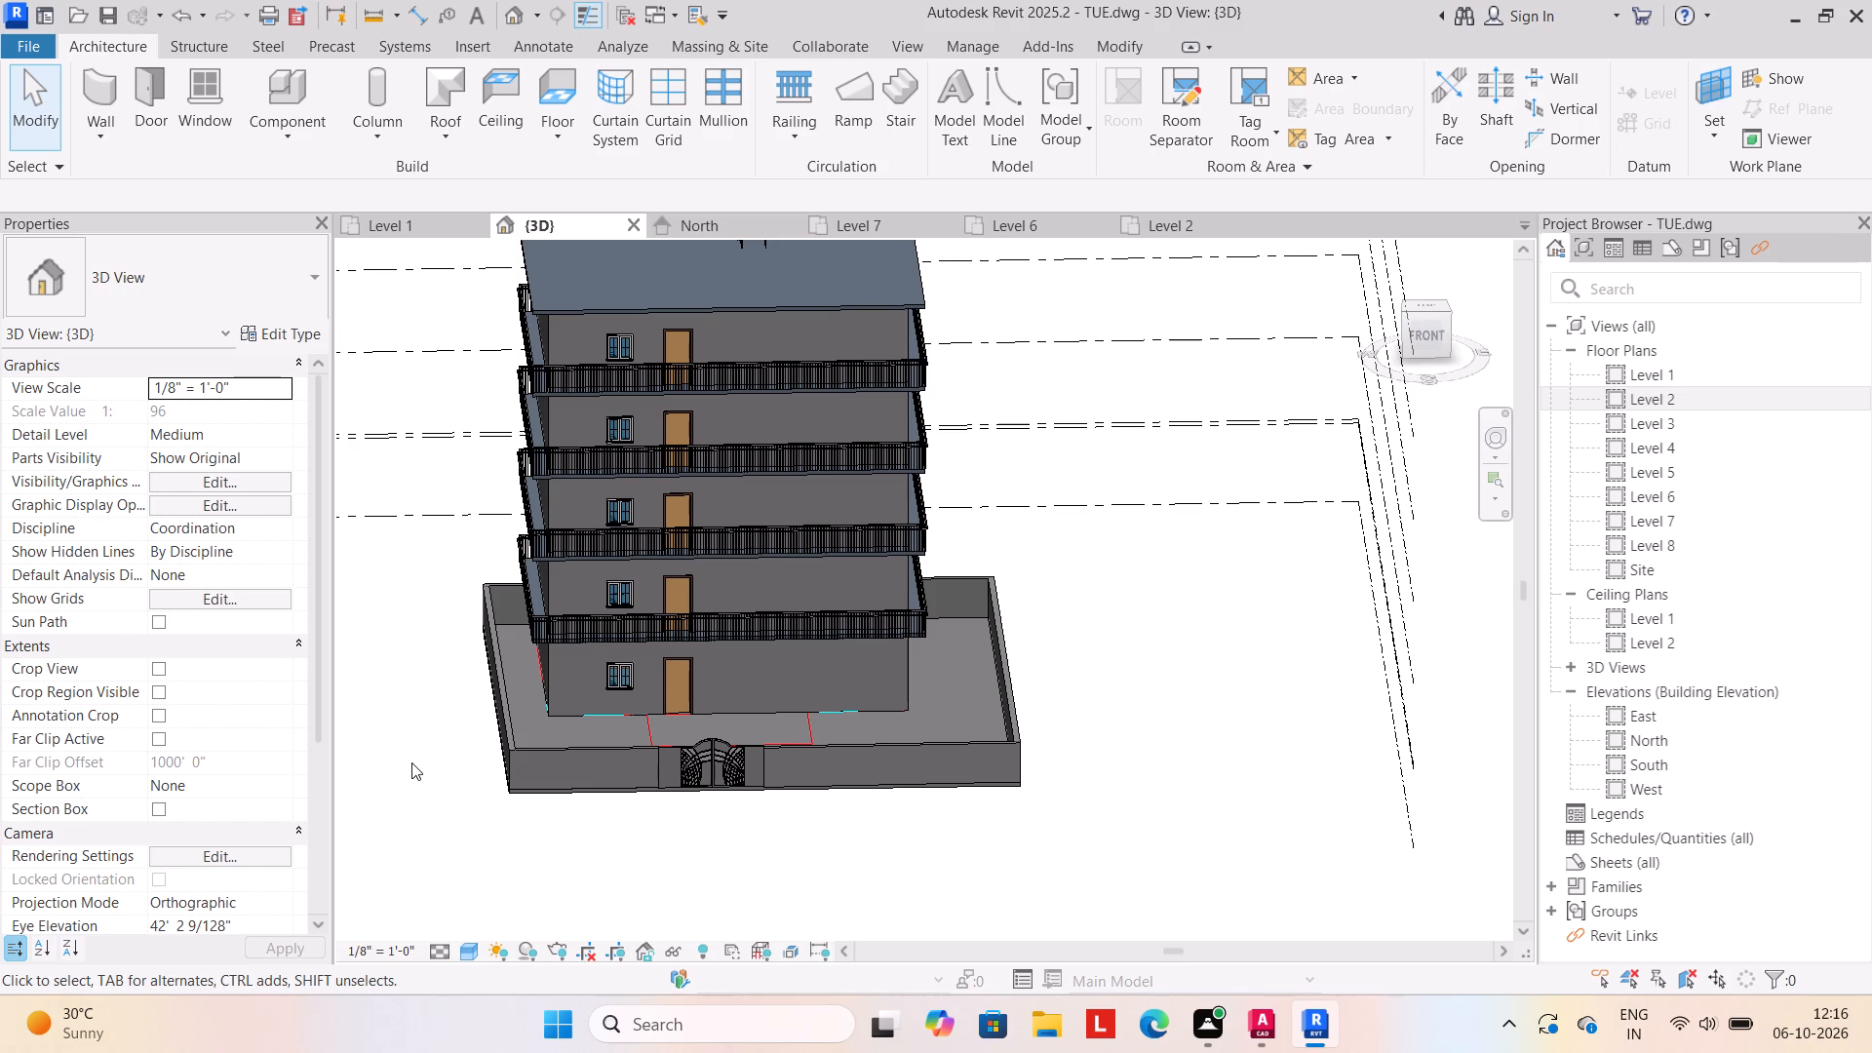
scroll(411, 763, "down", 1)
middle_click_drag(413, 765, 441, 814)
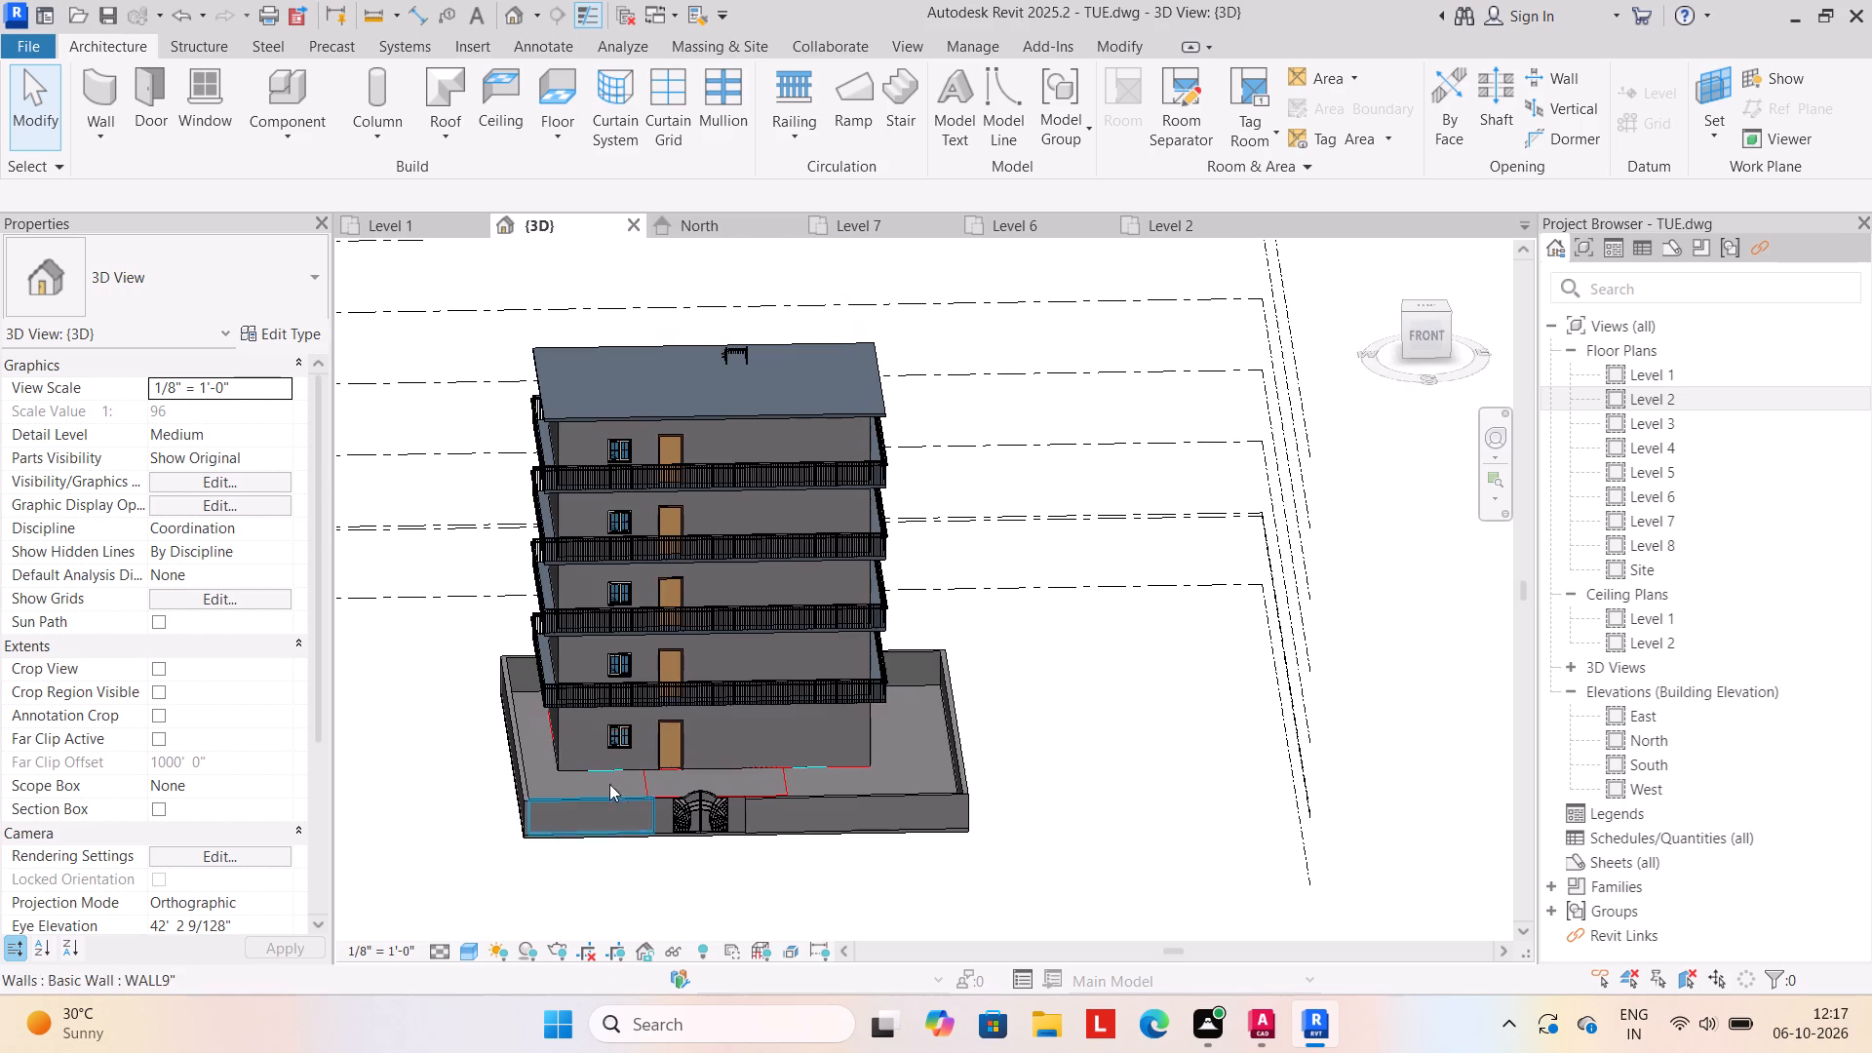
scroll(636, 768, "up", 8)
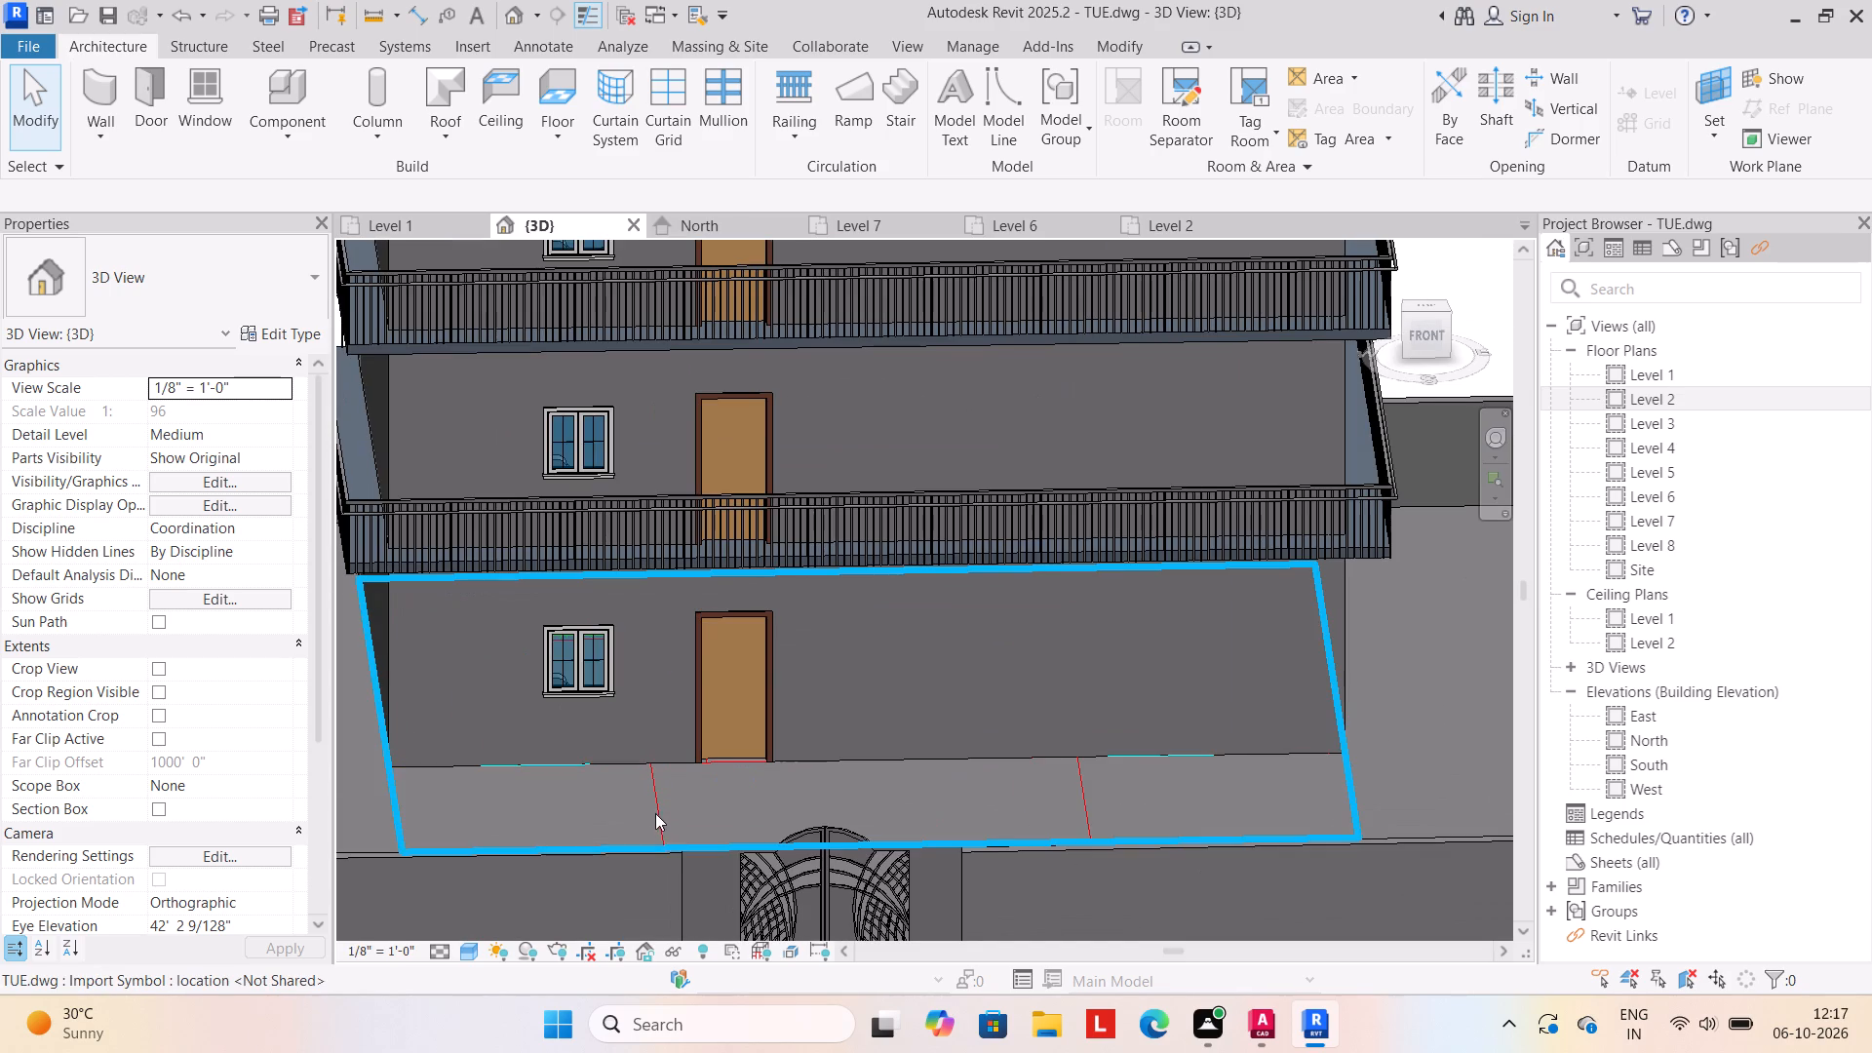
scroll(669, 799, "down", 3)
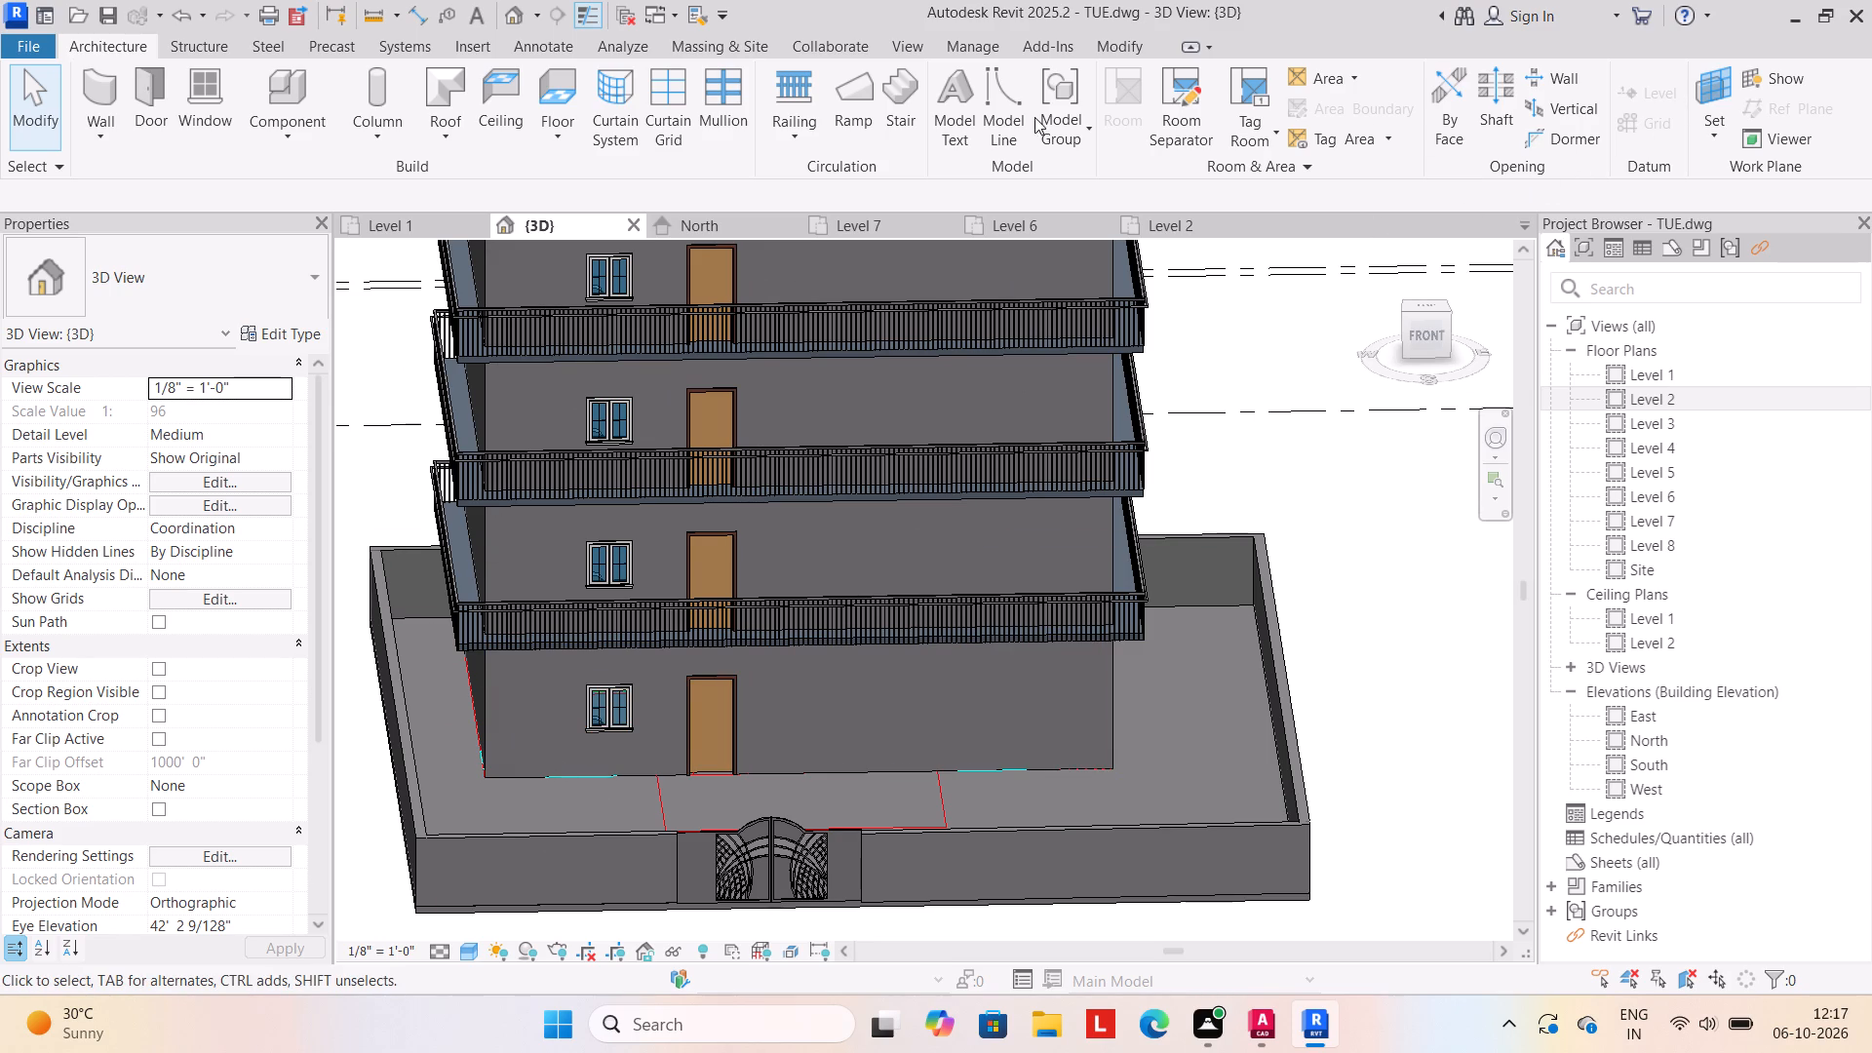
Load the 2012 Porsche 911 Carrera S car family from the cars folder as a component.
left_click(115, 47)
left_click(278, 143)
left_click(302, 181)
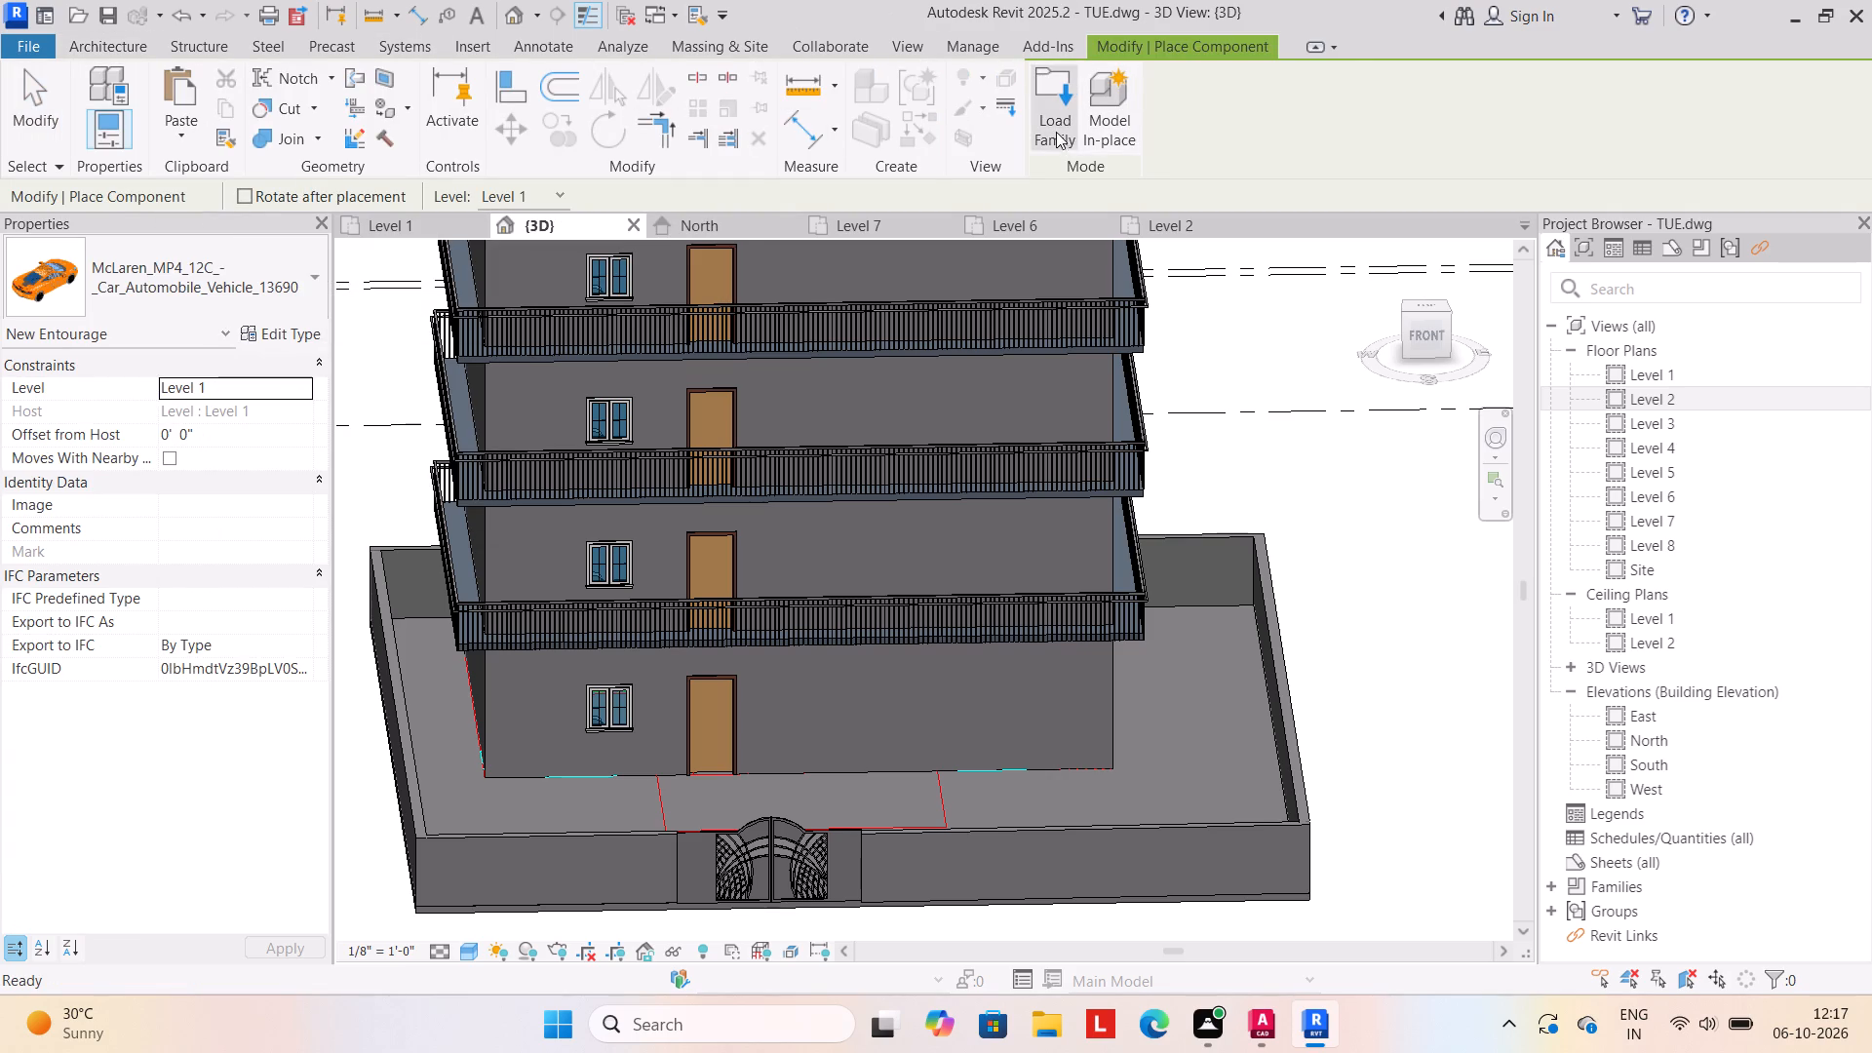
left_click(1057, 124)
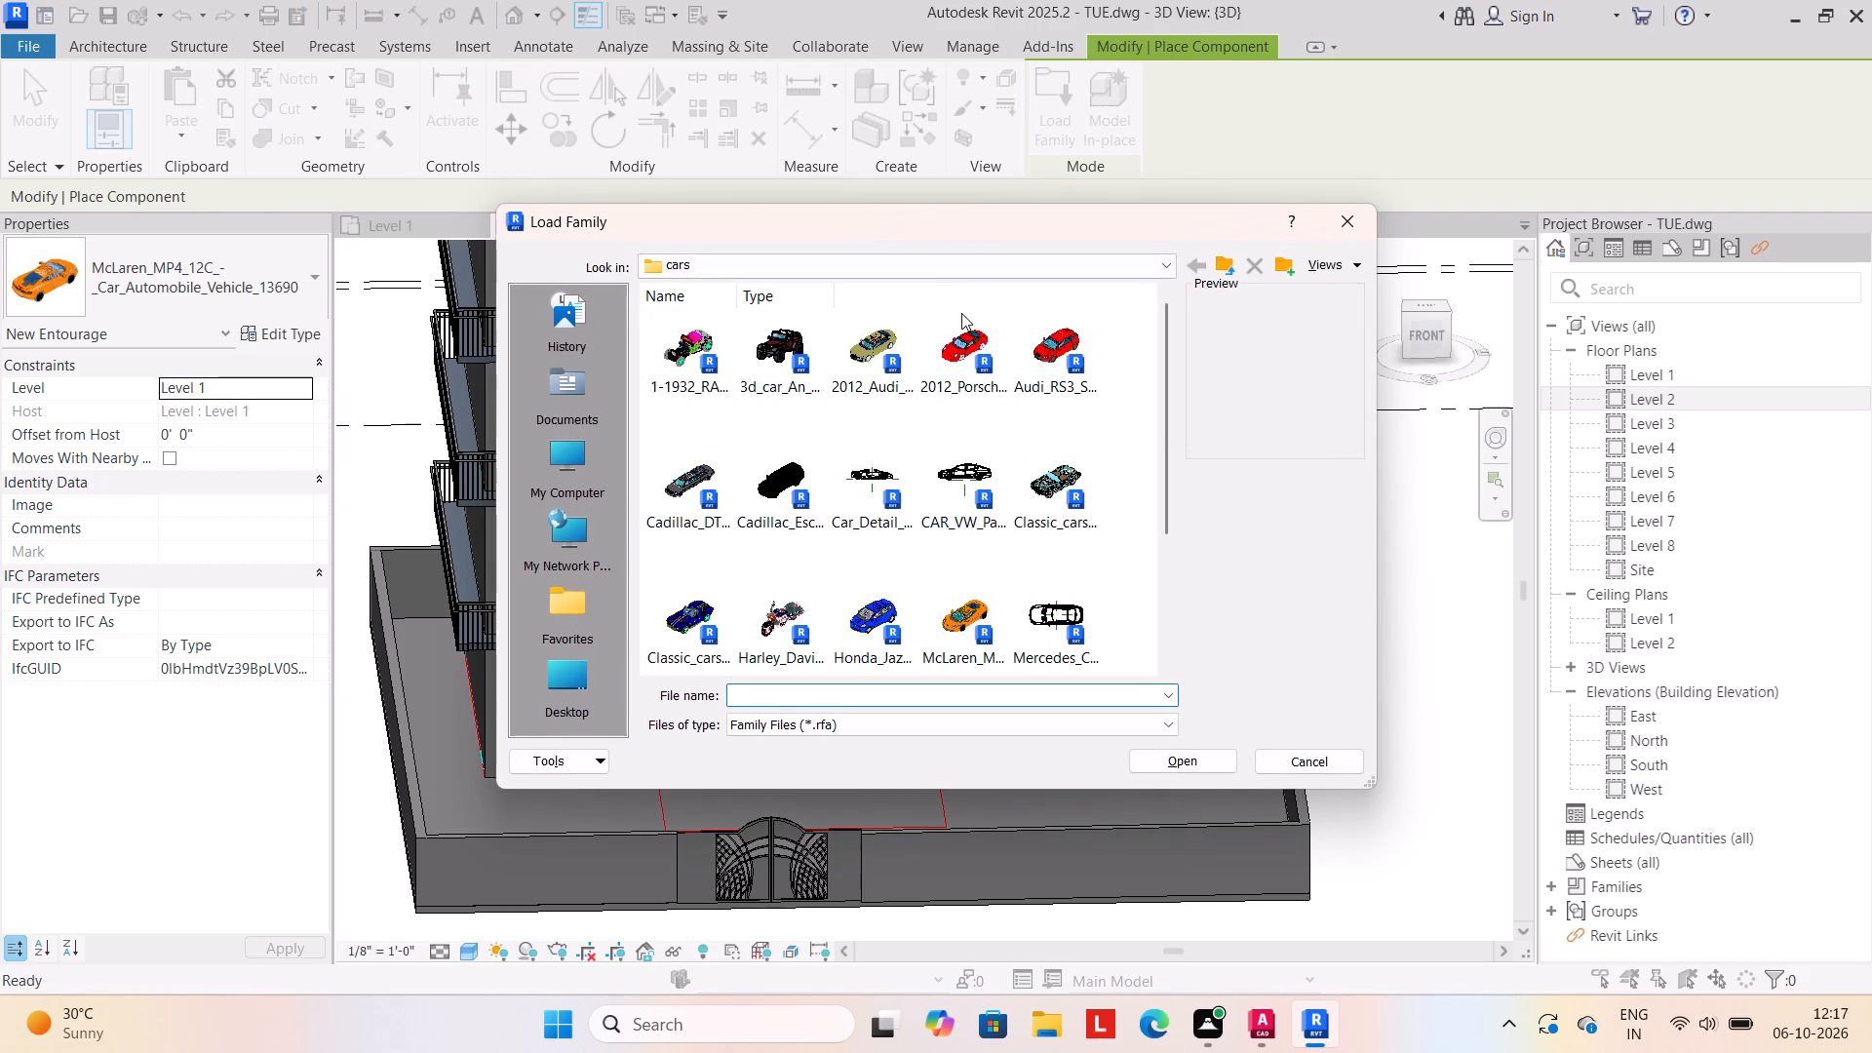
left_click(958, 345)
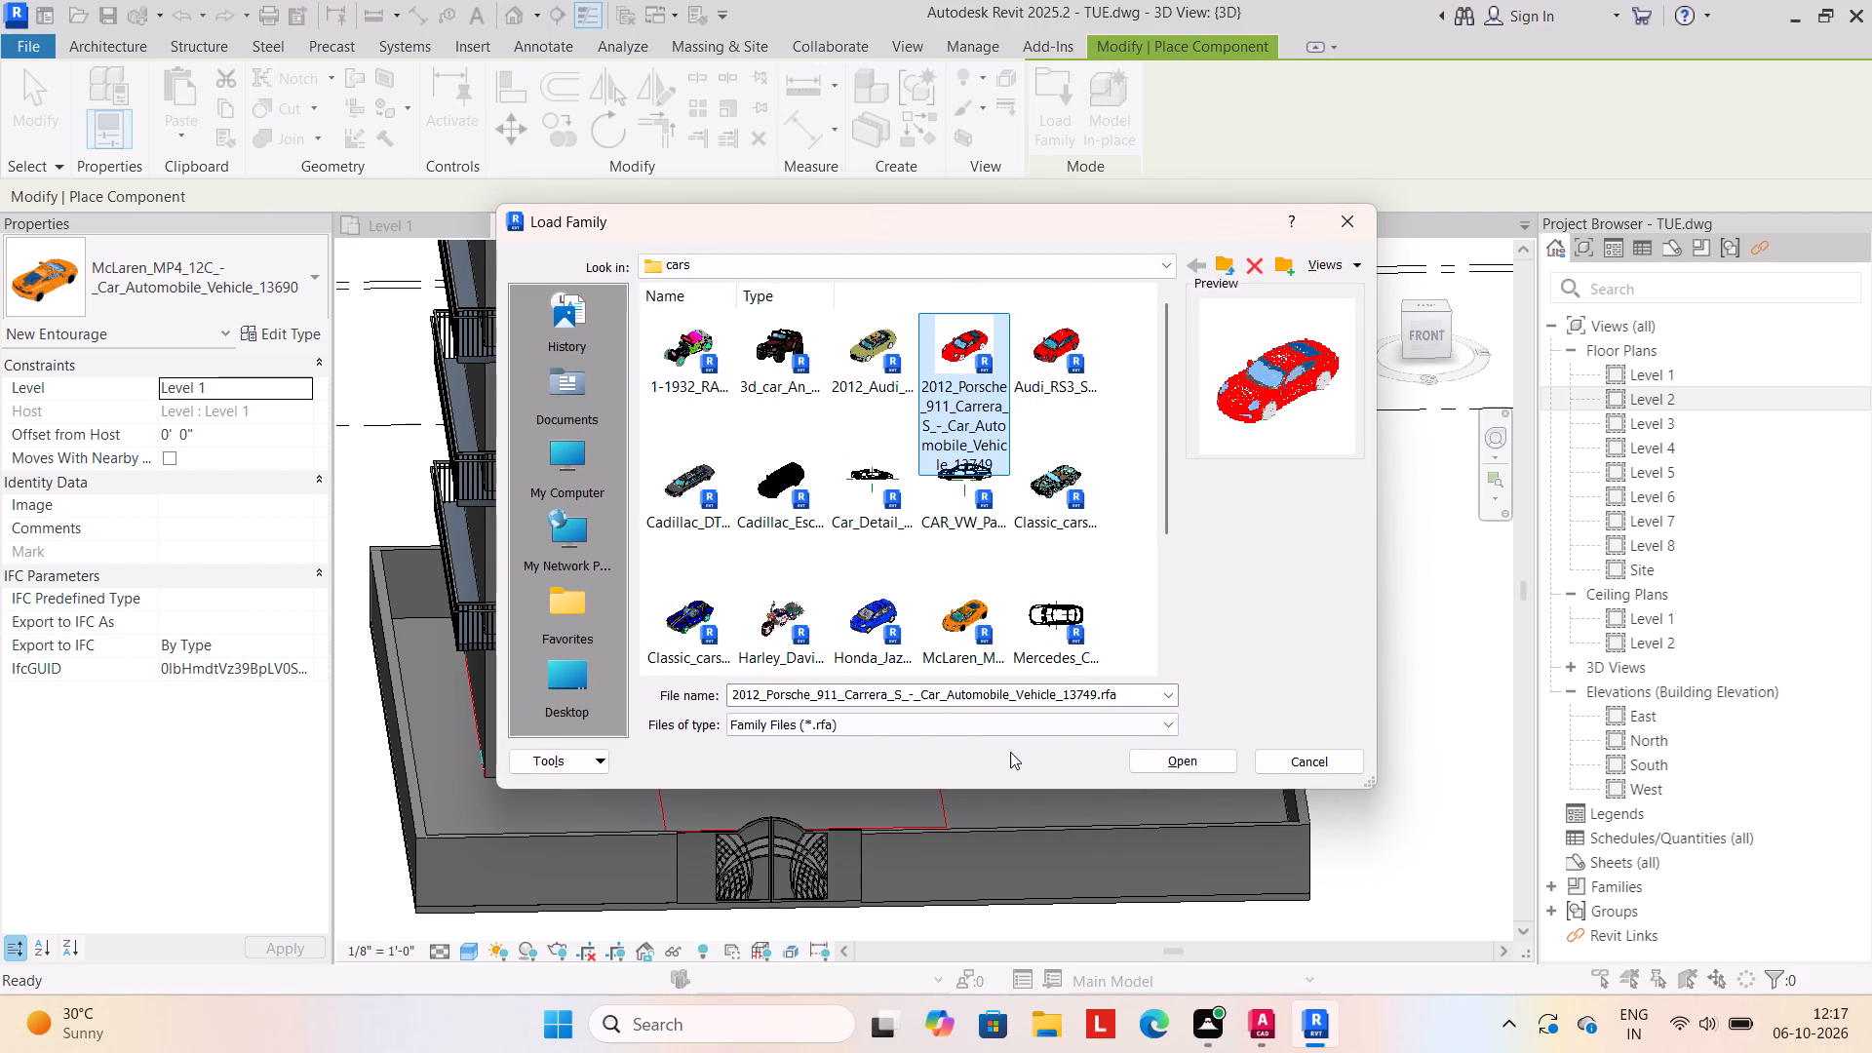
left_click(1152, 760)
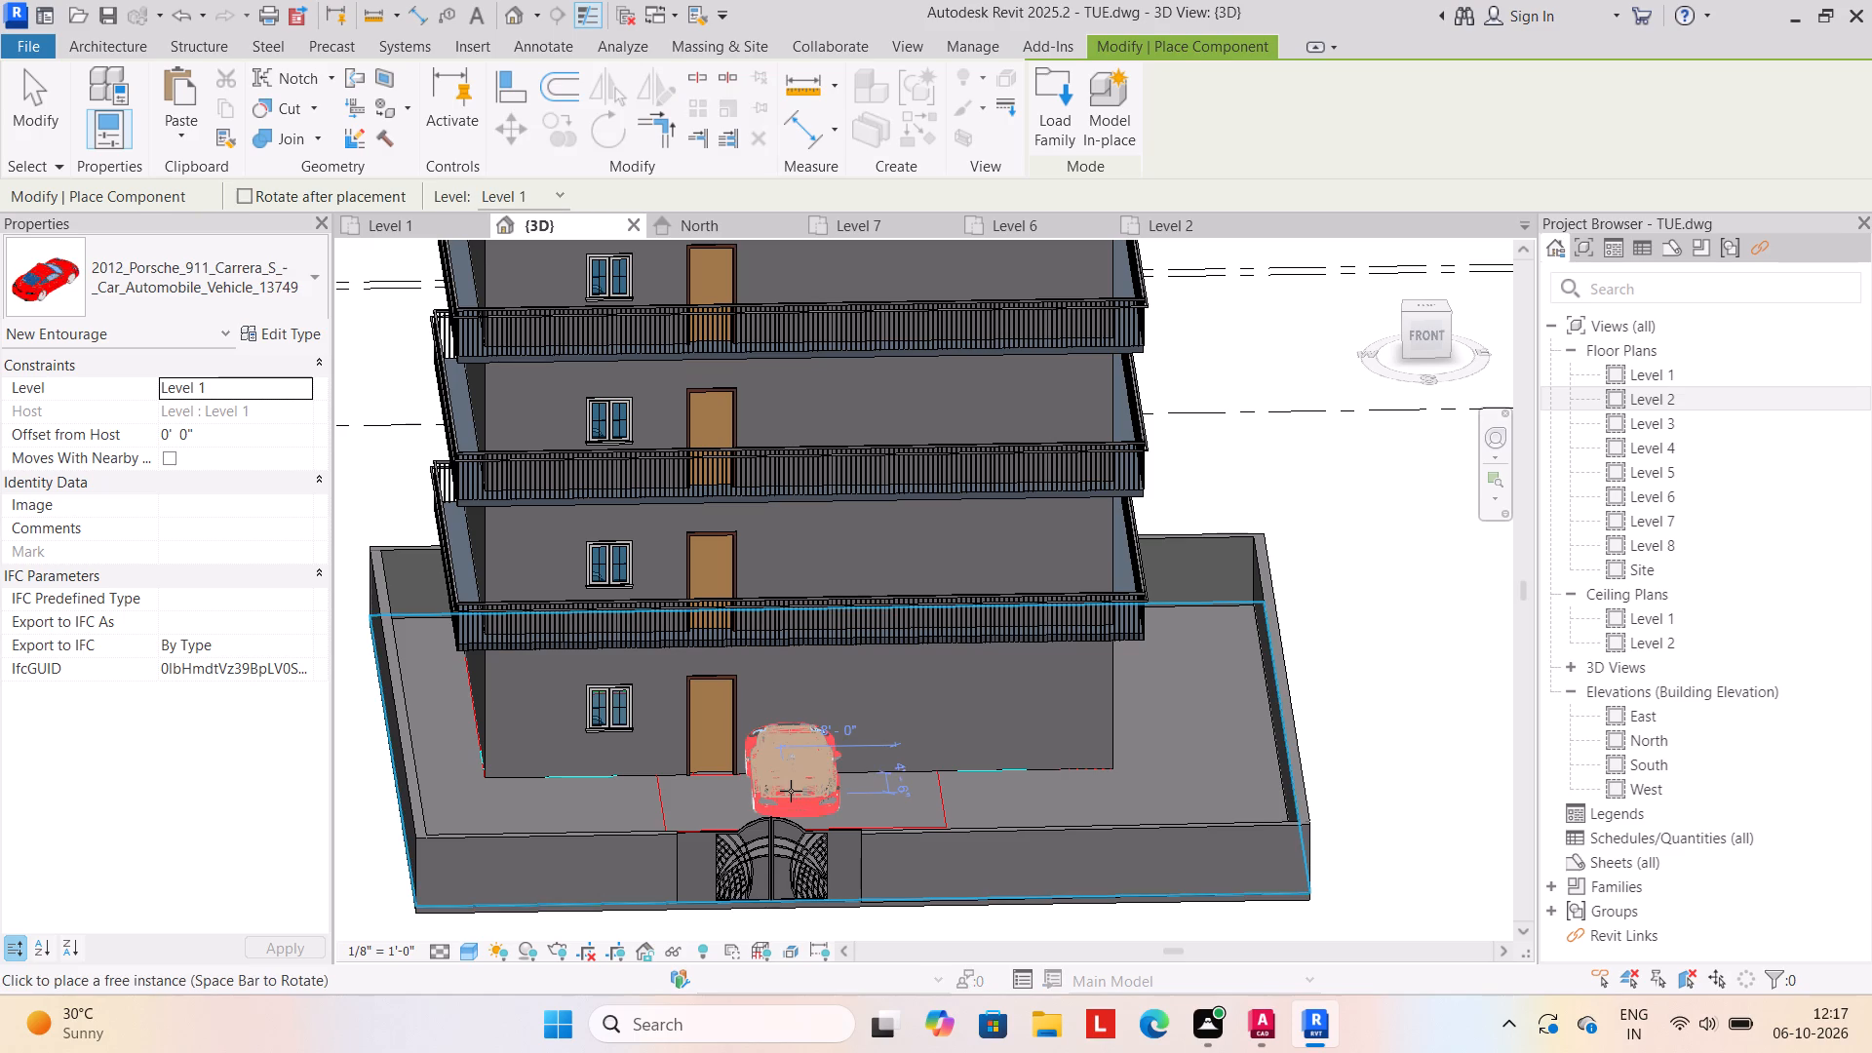
Place the Porsche on Level 1 in the courtyard just behind the gate, rotated sideways parallel to the front wall.
key("space")
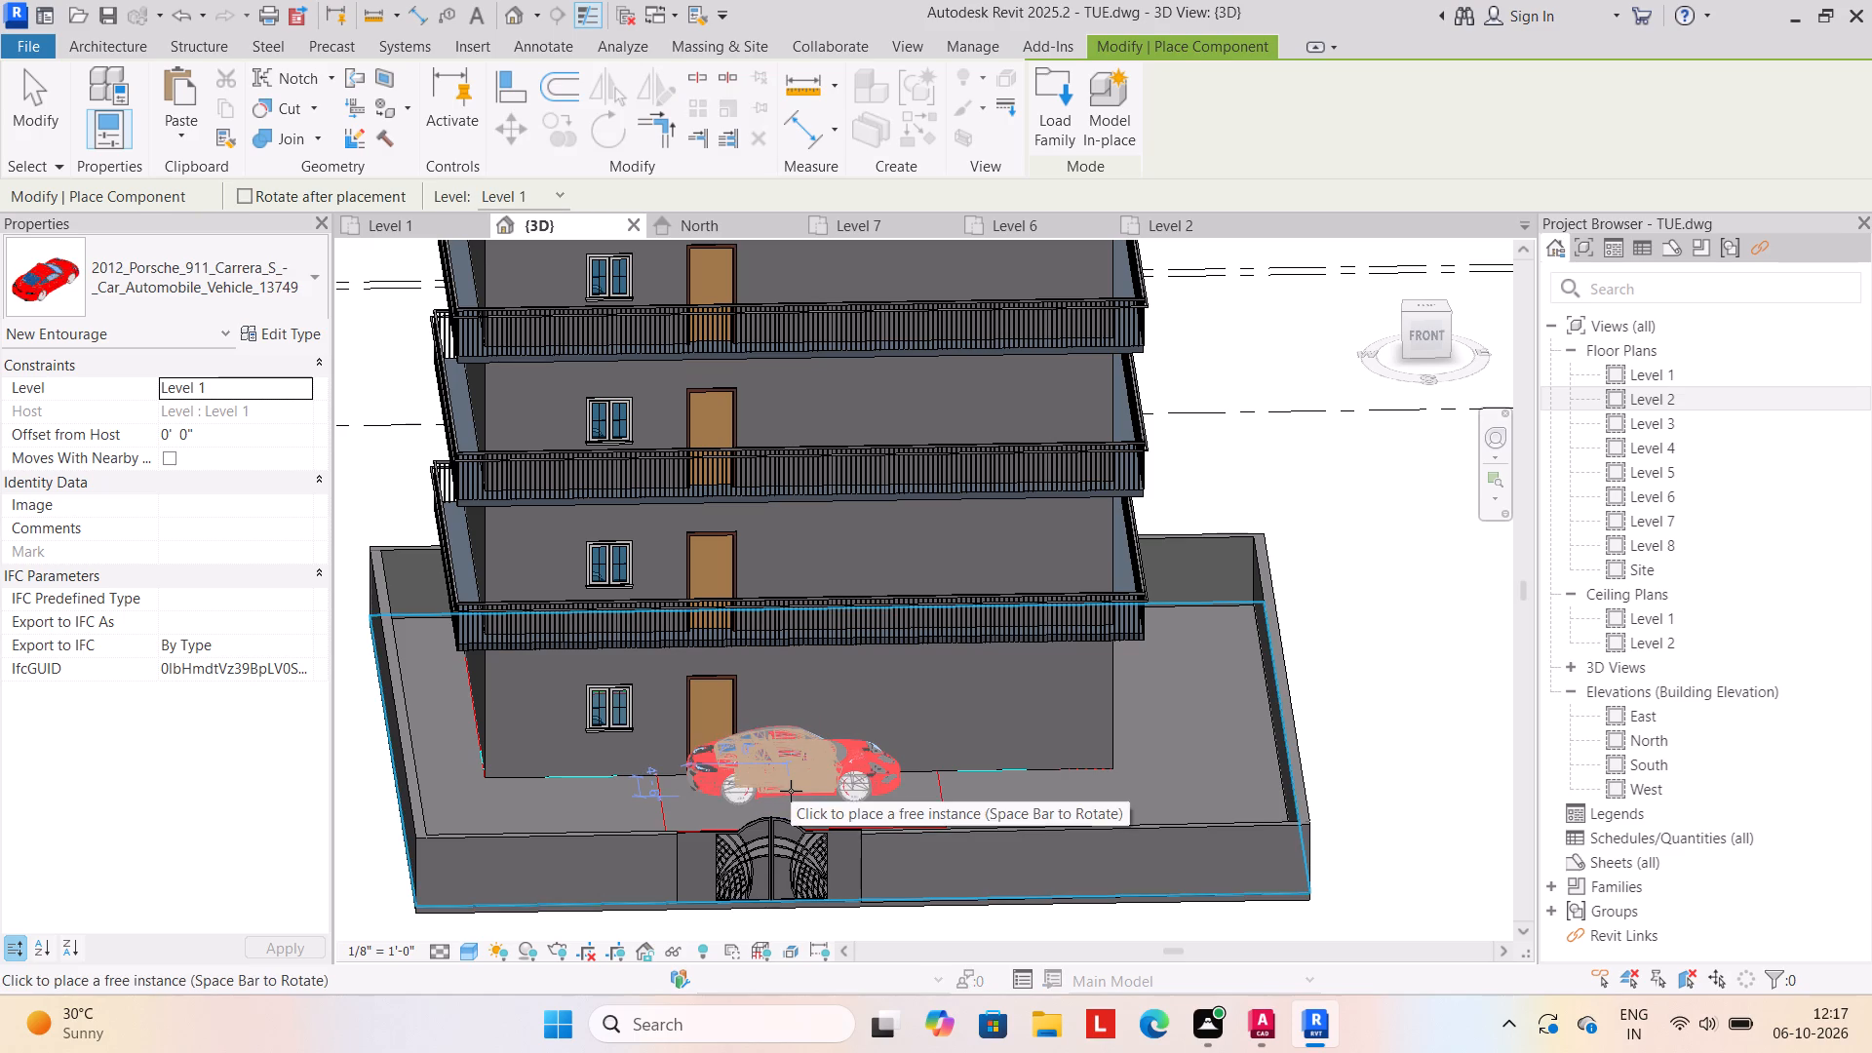
key("space")
key("space")
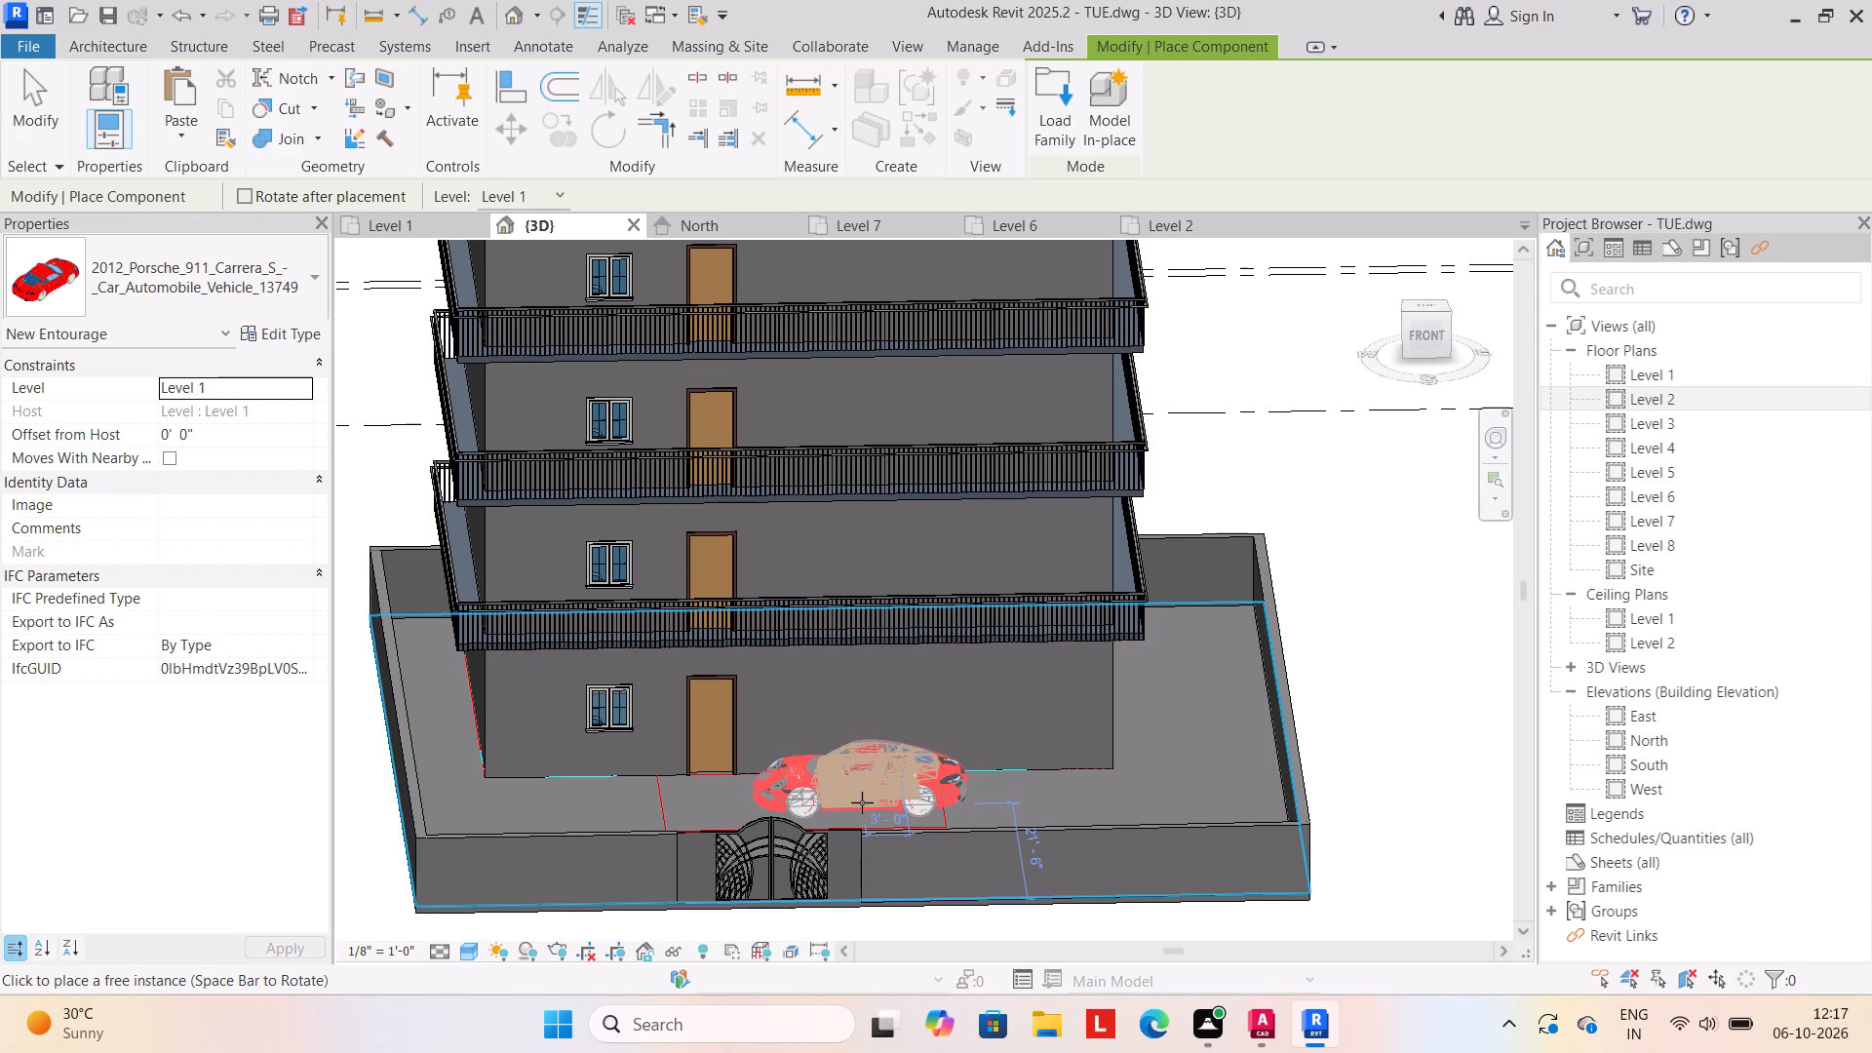
left_click(862, 802)
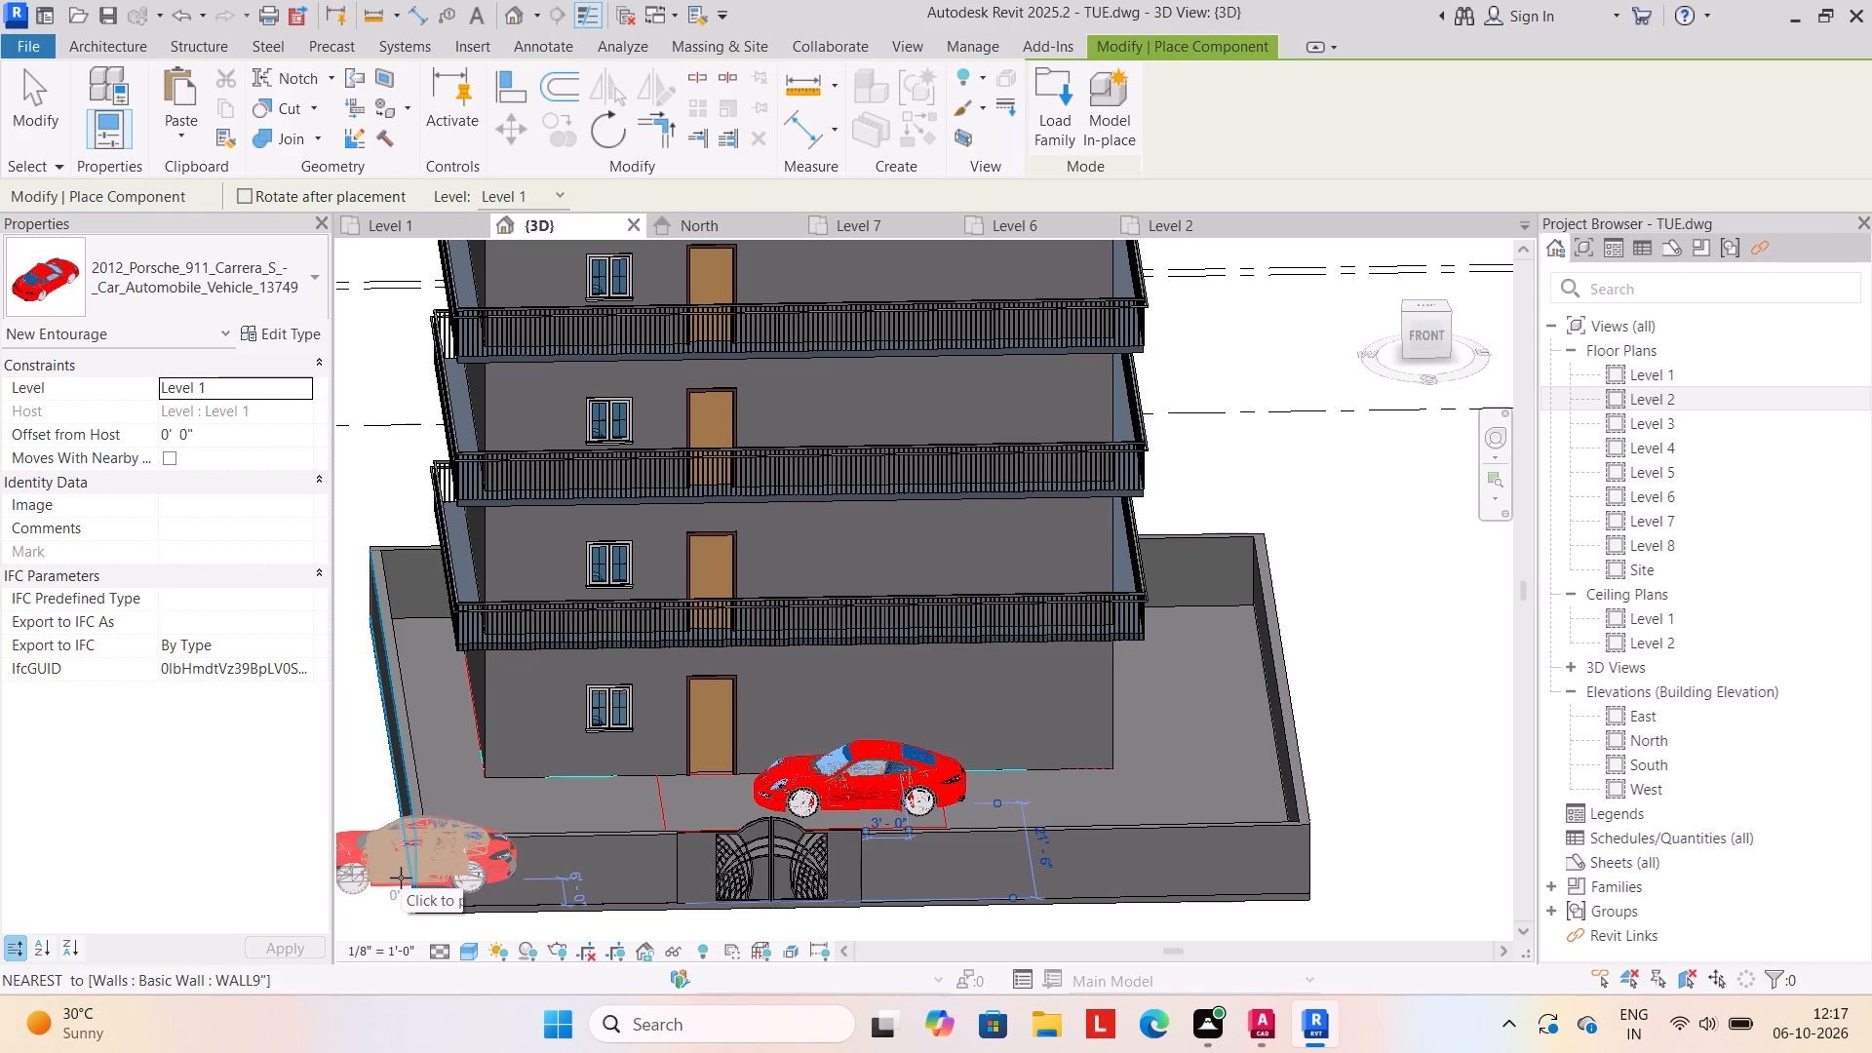
key("Escape")
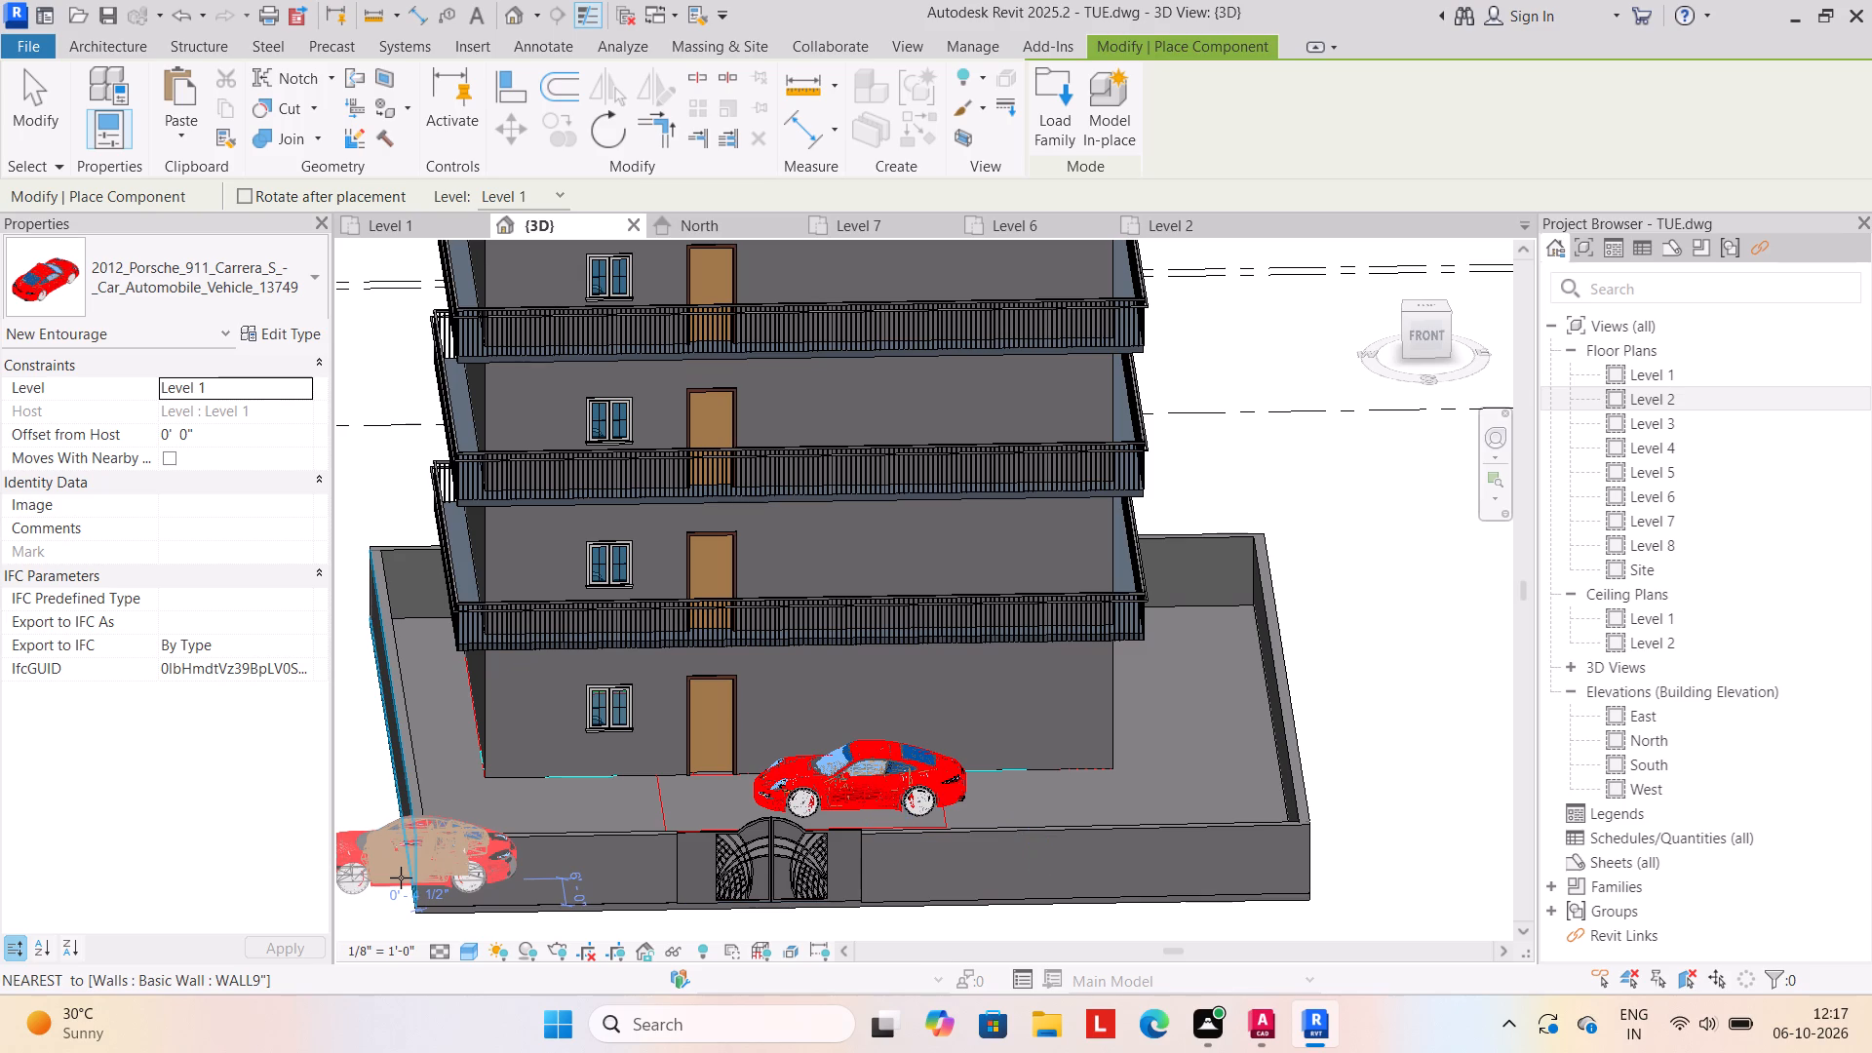
key("Escape")
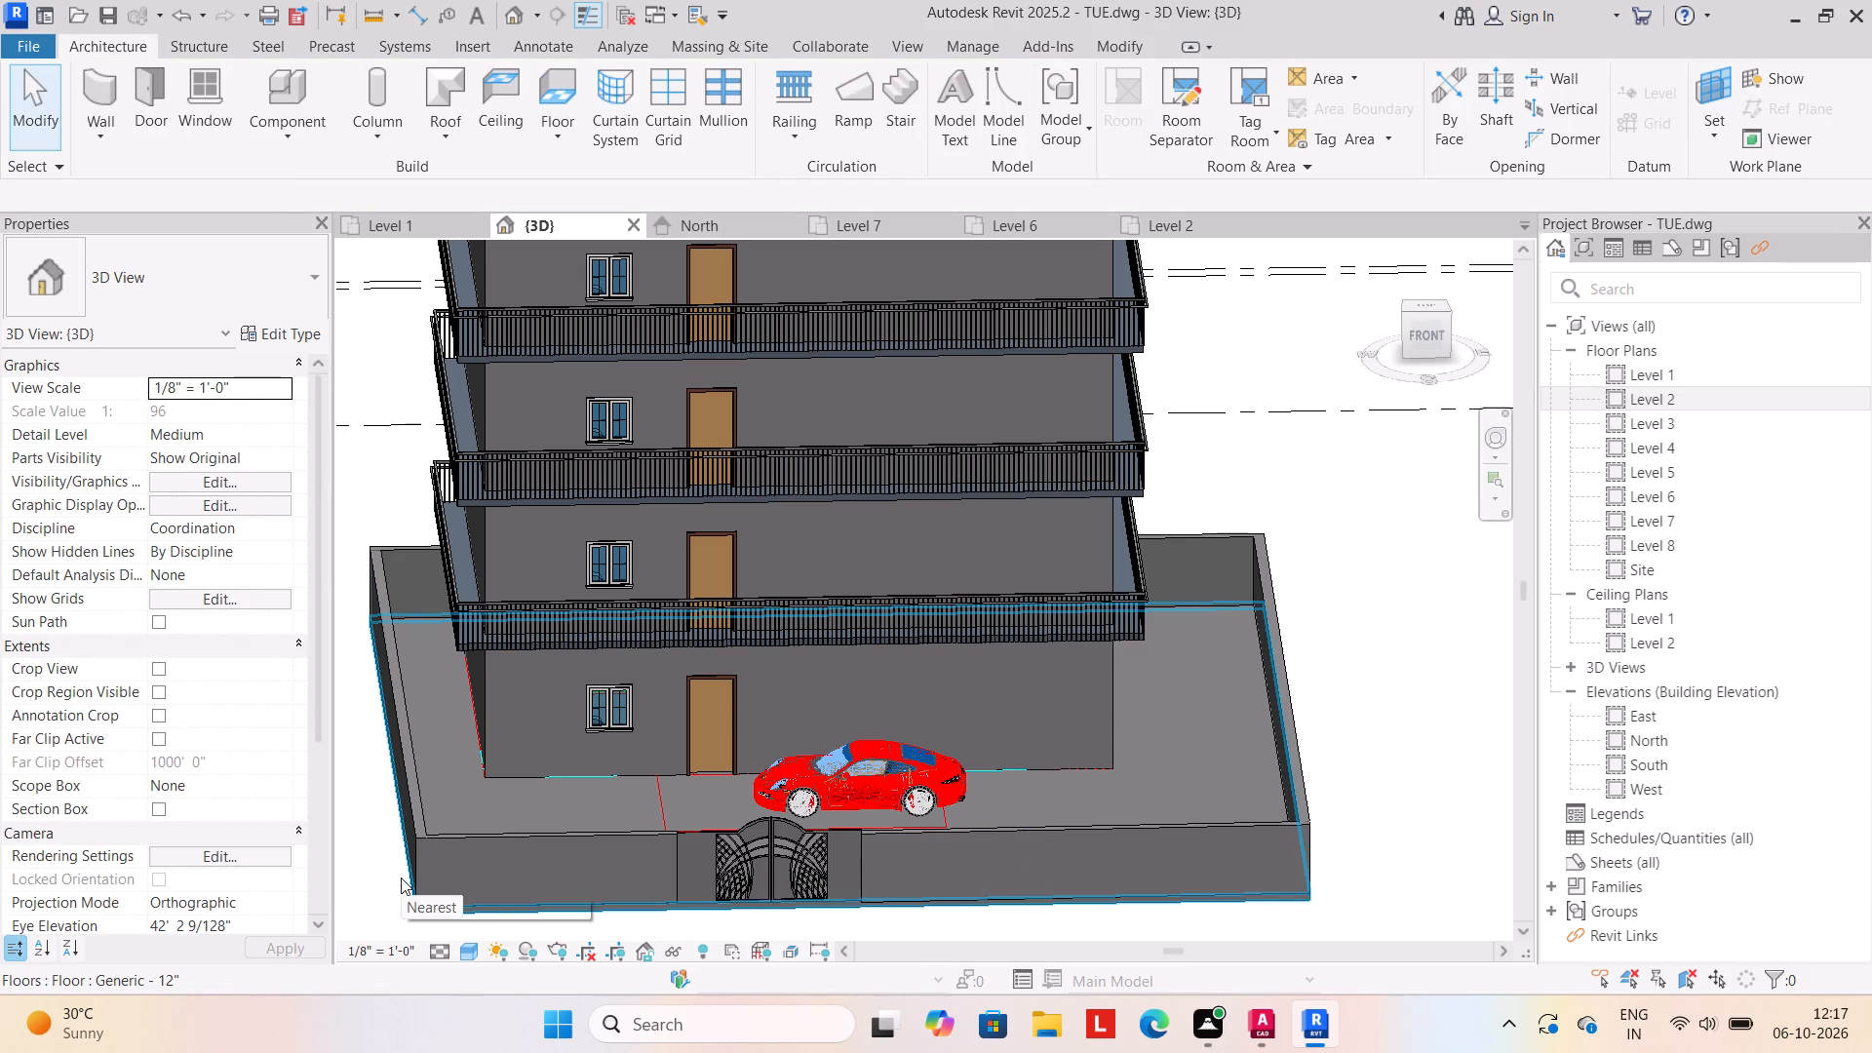
On Level 6, draw a rectangular enclosure of 5' high WALL9" walls, offset 2' outside the building's outer wall corners.
scroll(497, 926, "down", 2)
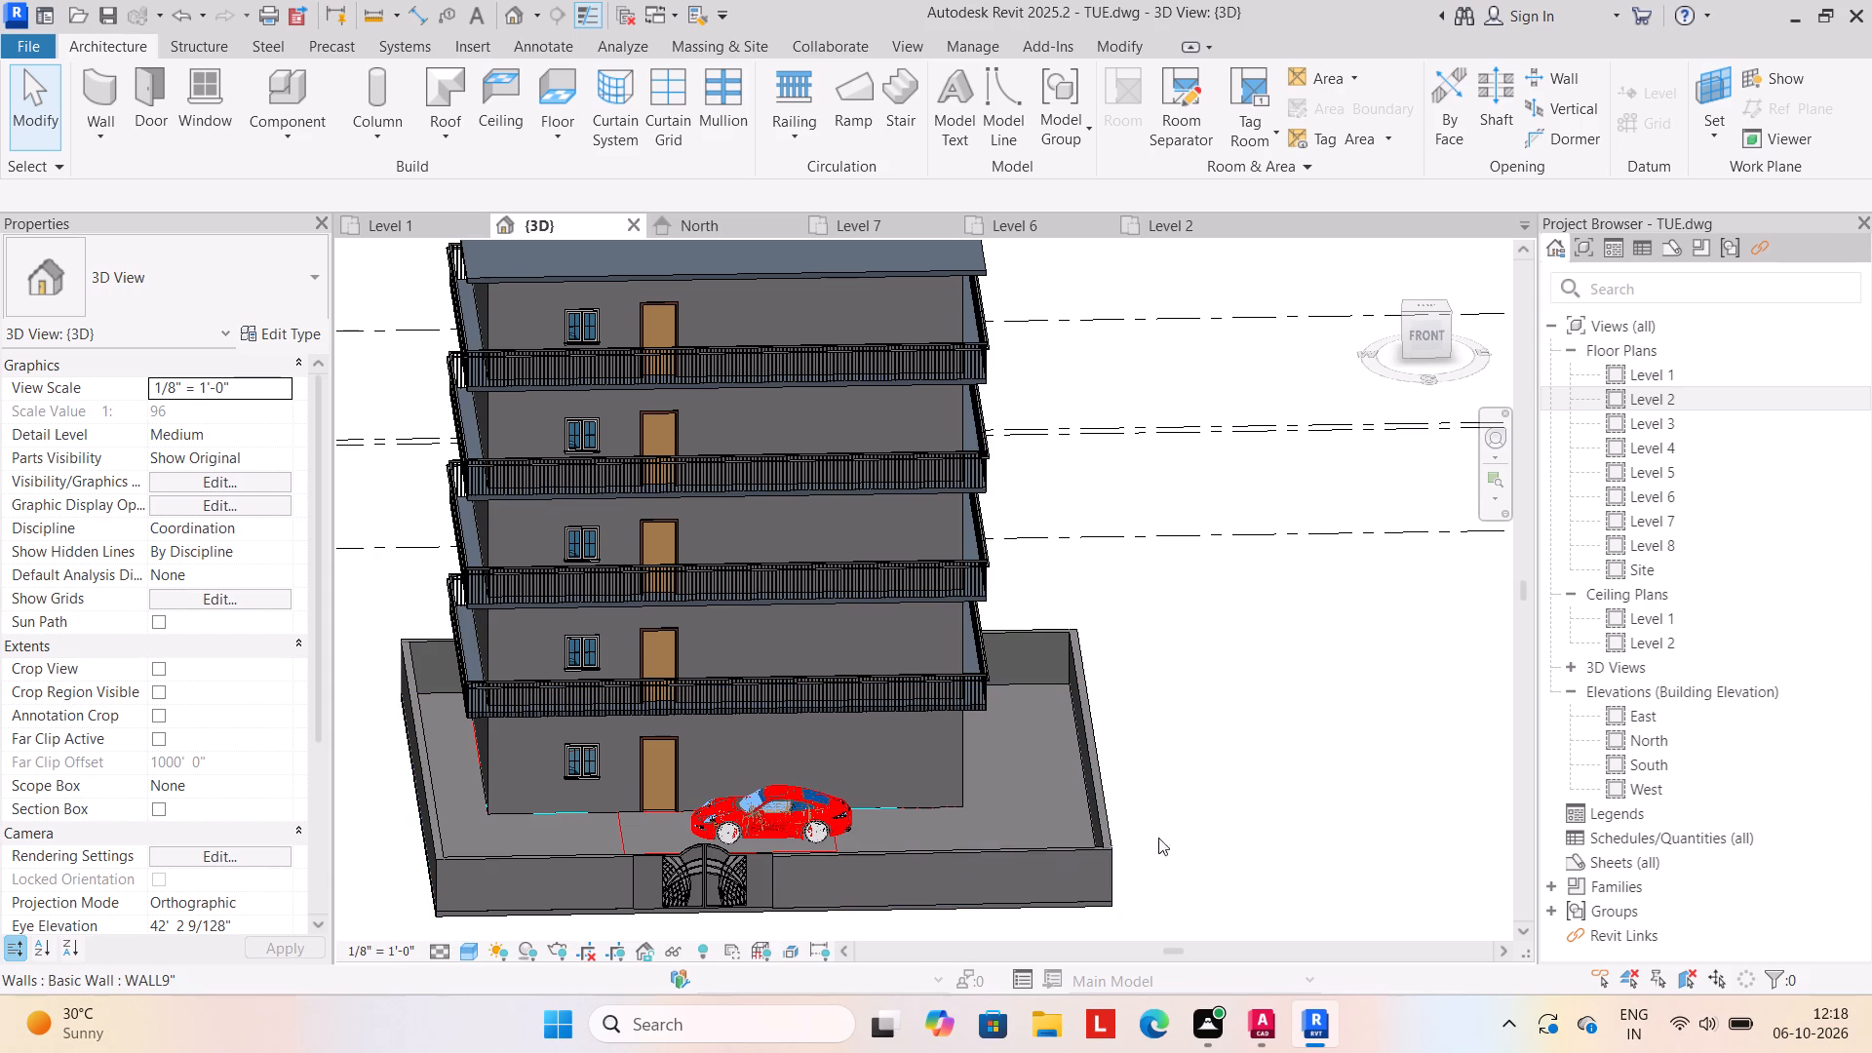
scroll(1269, 804, "down", 2)
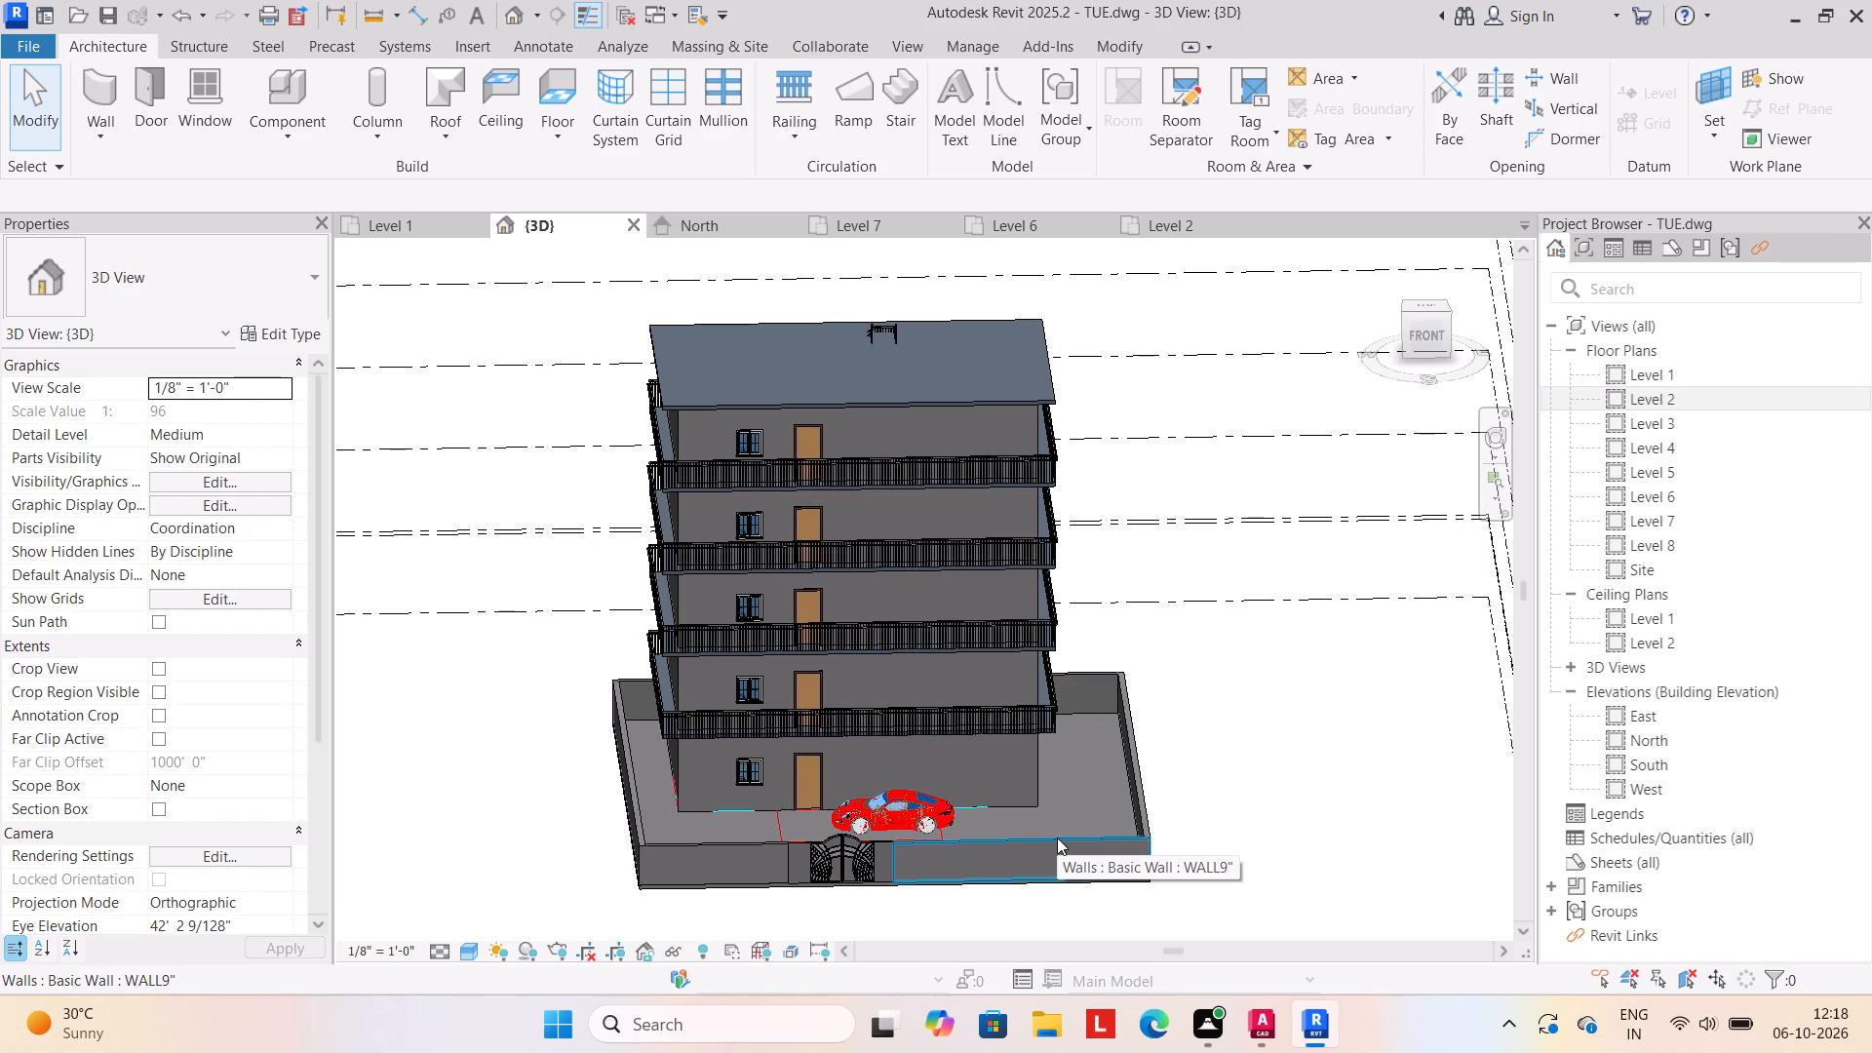
scroll(529, 837, "down", 1)
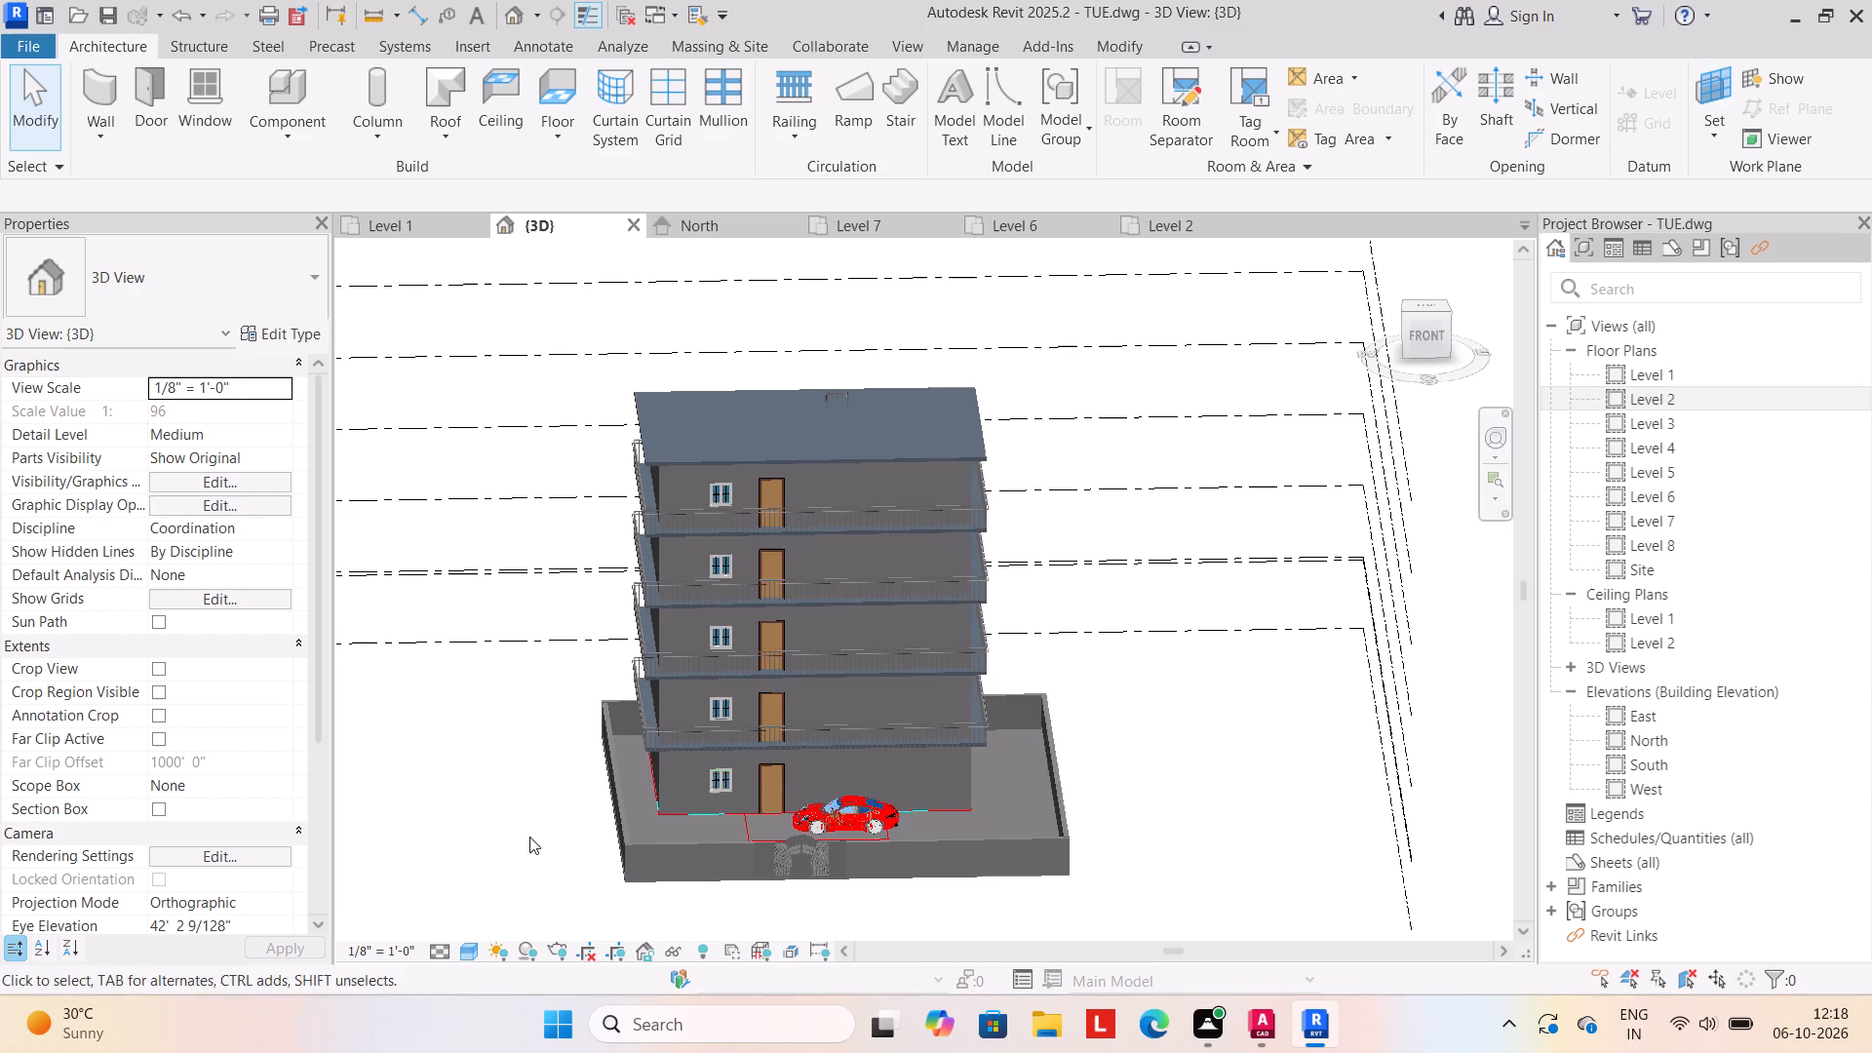
middle_click_drag(529, 837, 566, 753)
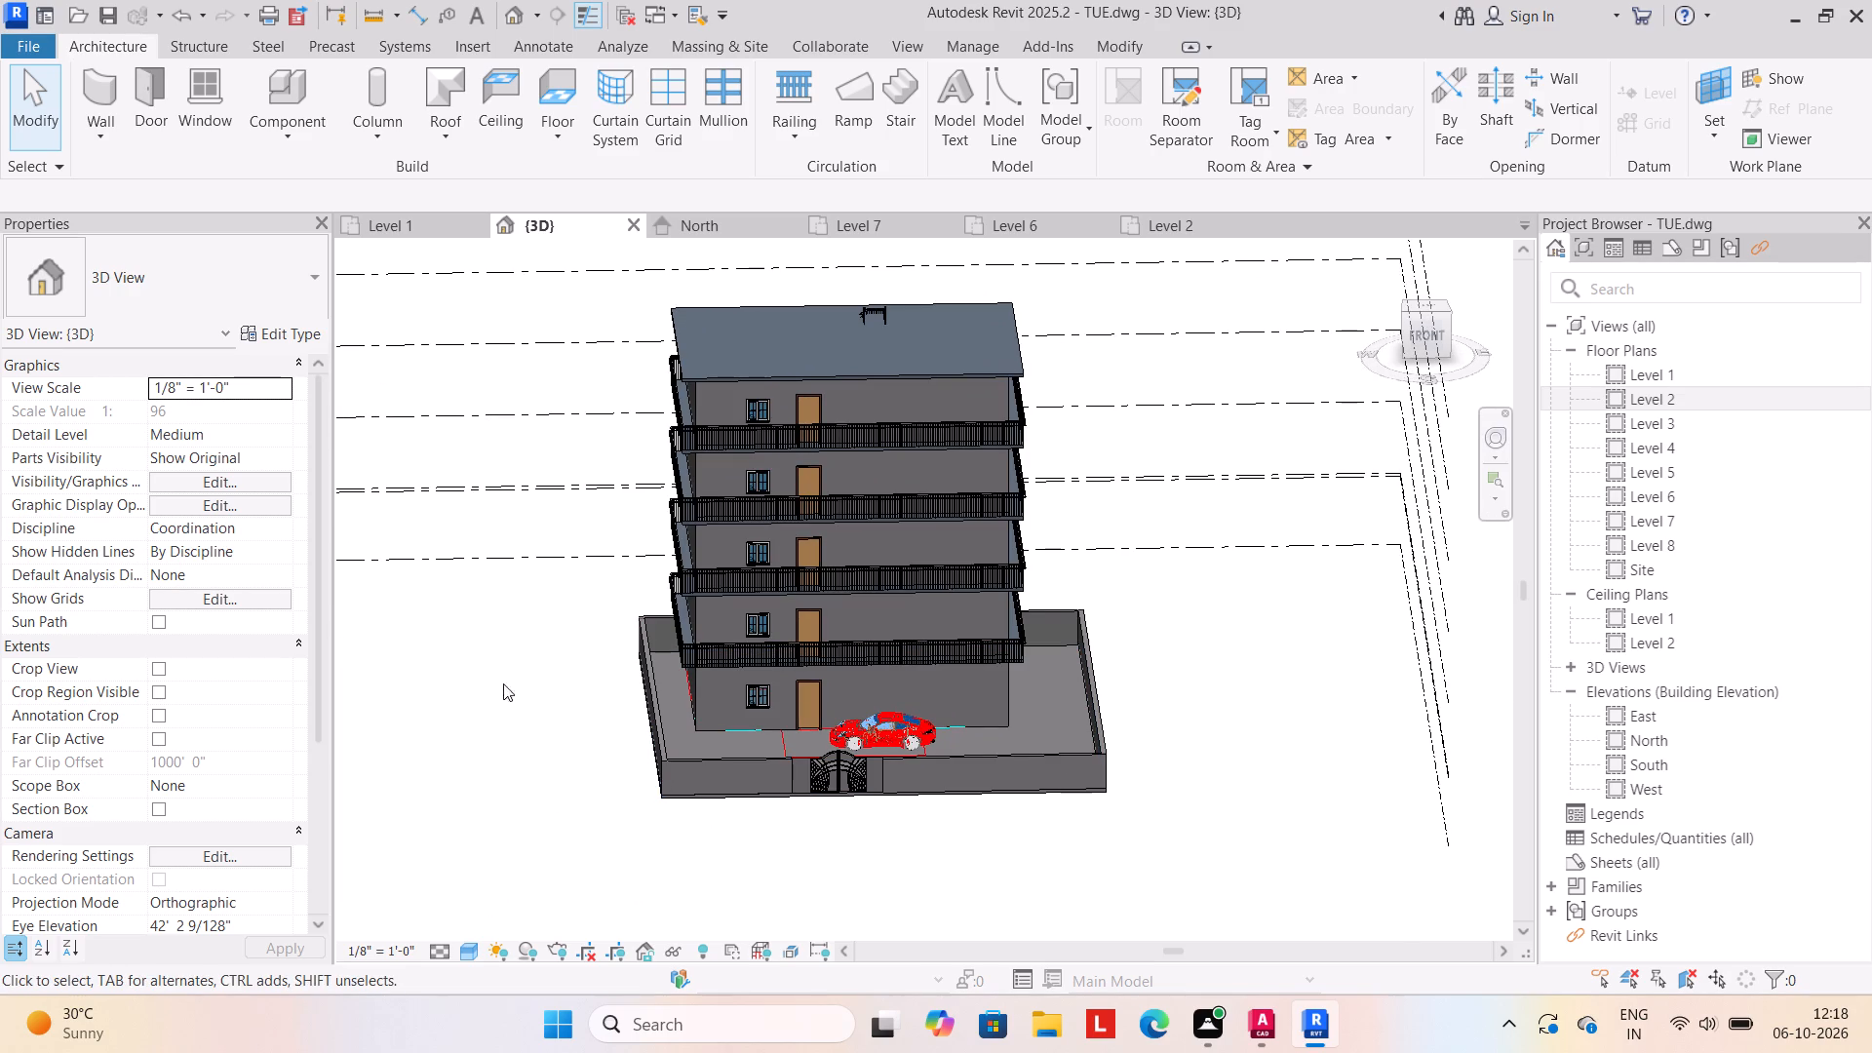
left_click(1040, 220)
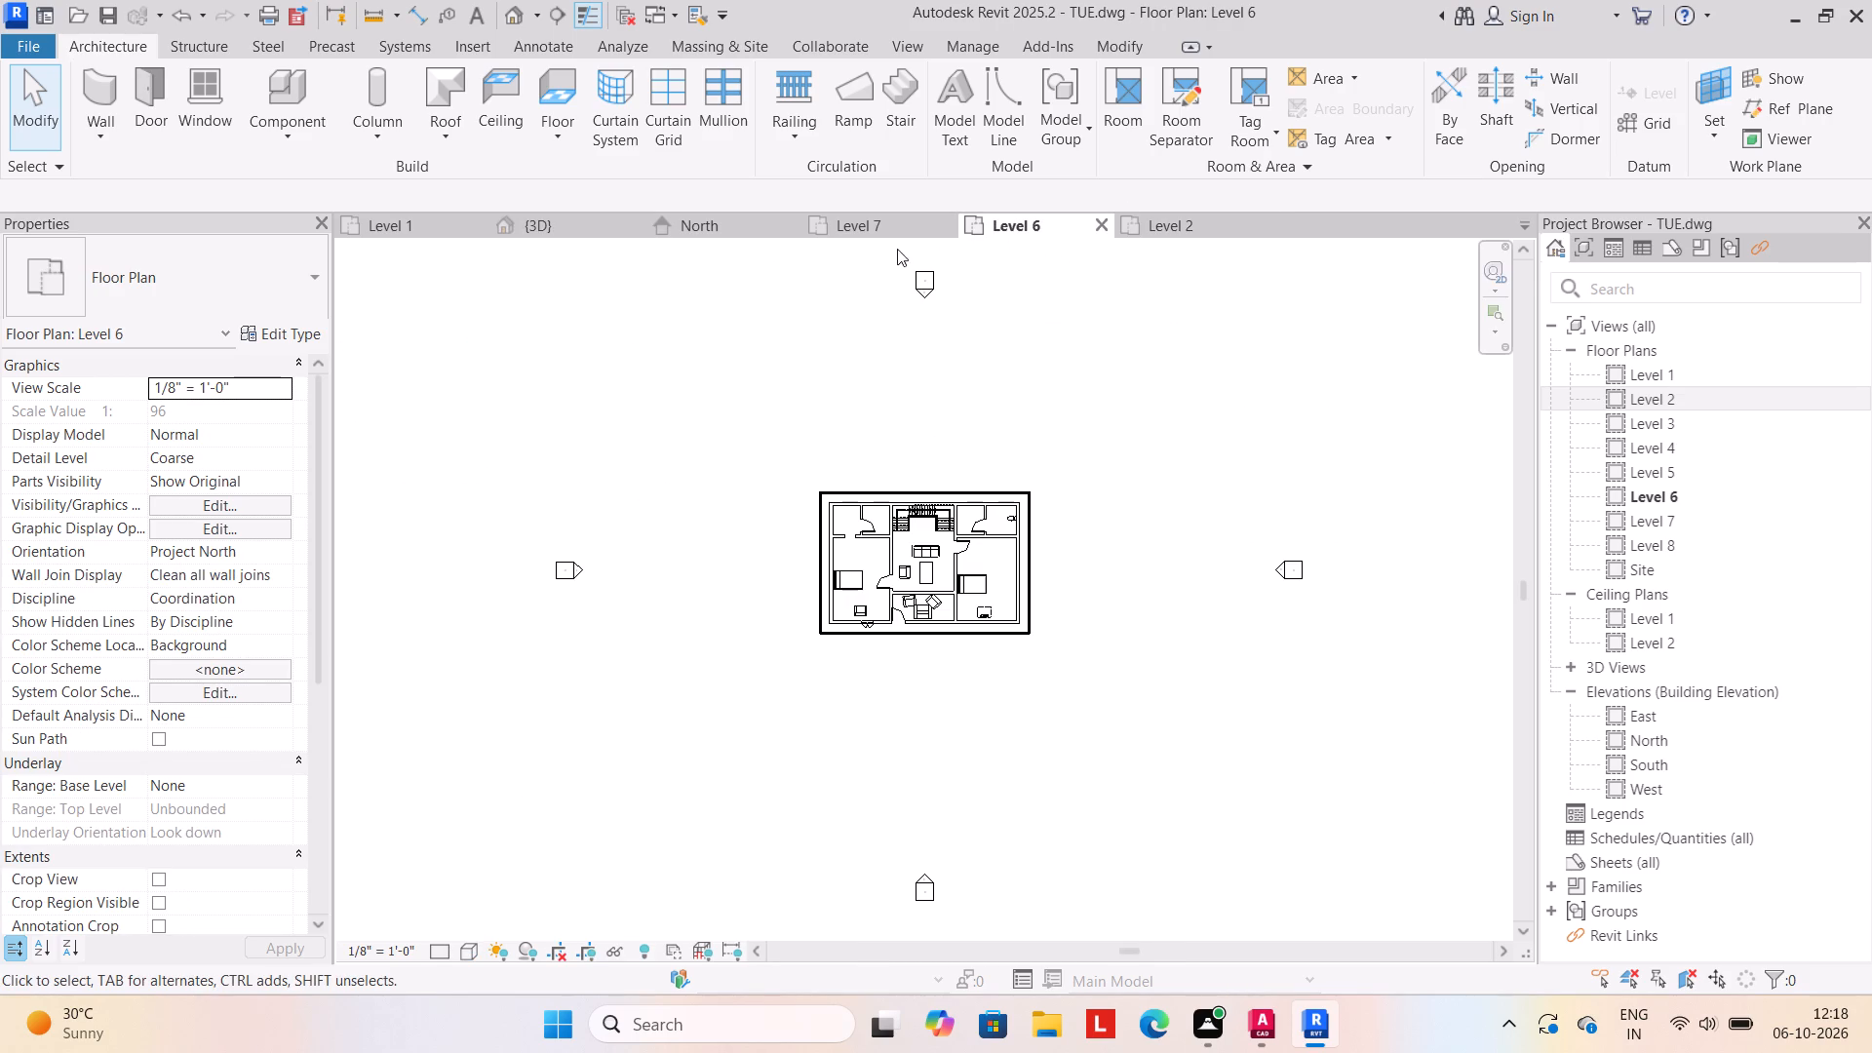
left_click(891, 221)
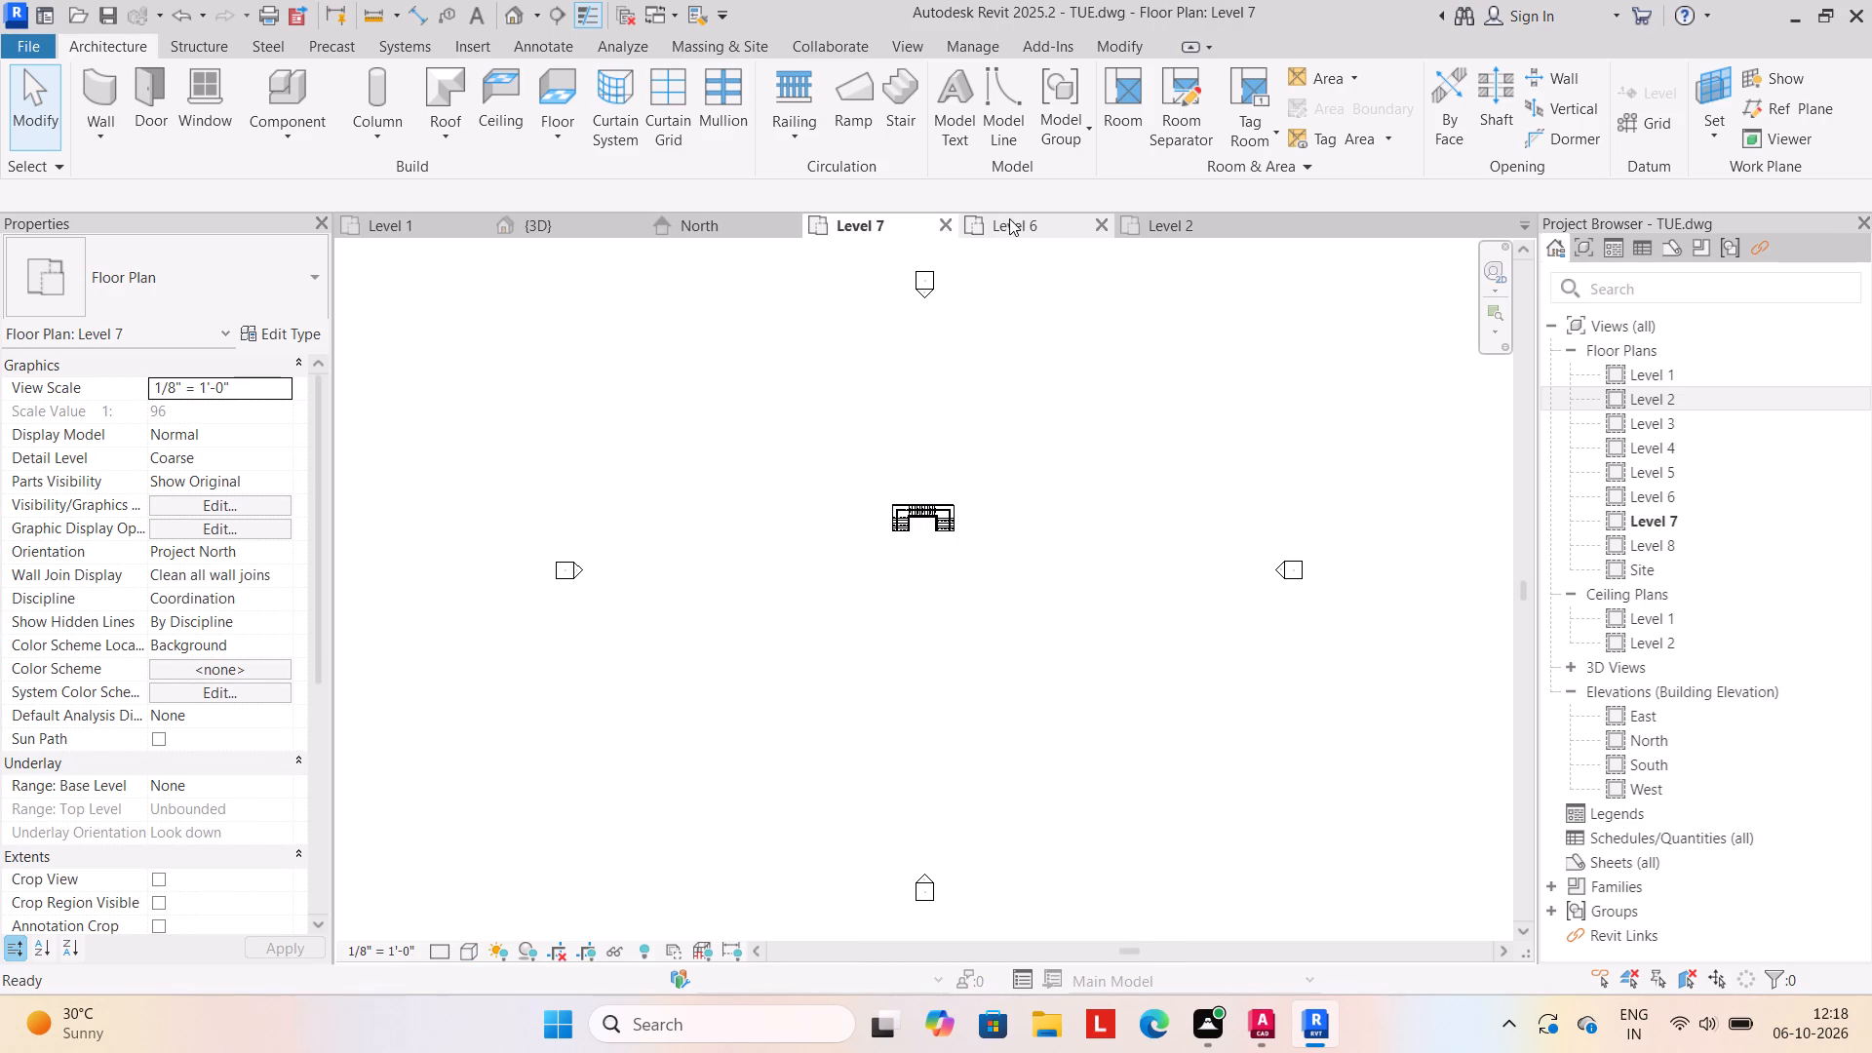
left_click(1009, 218)
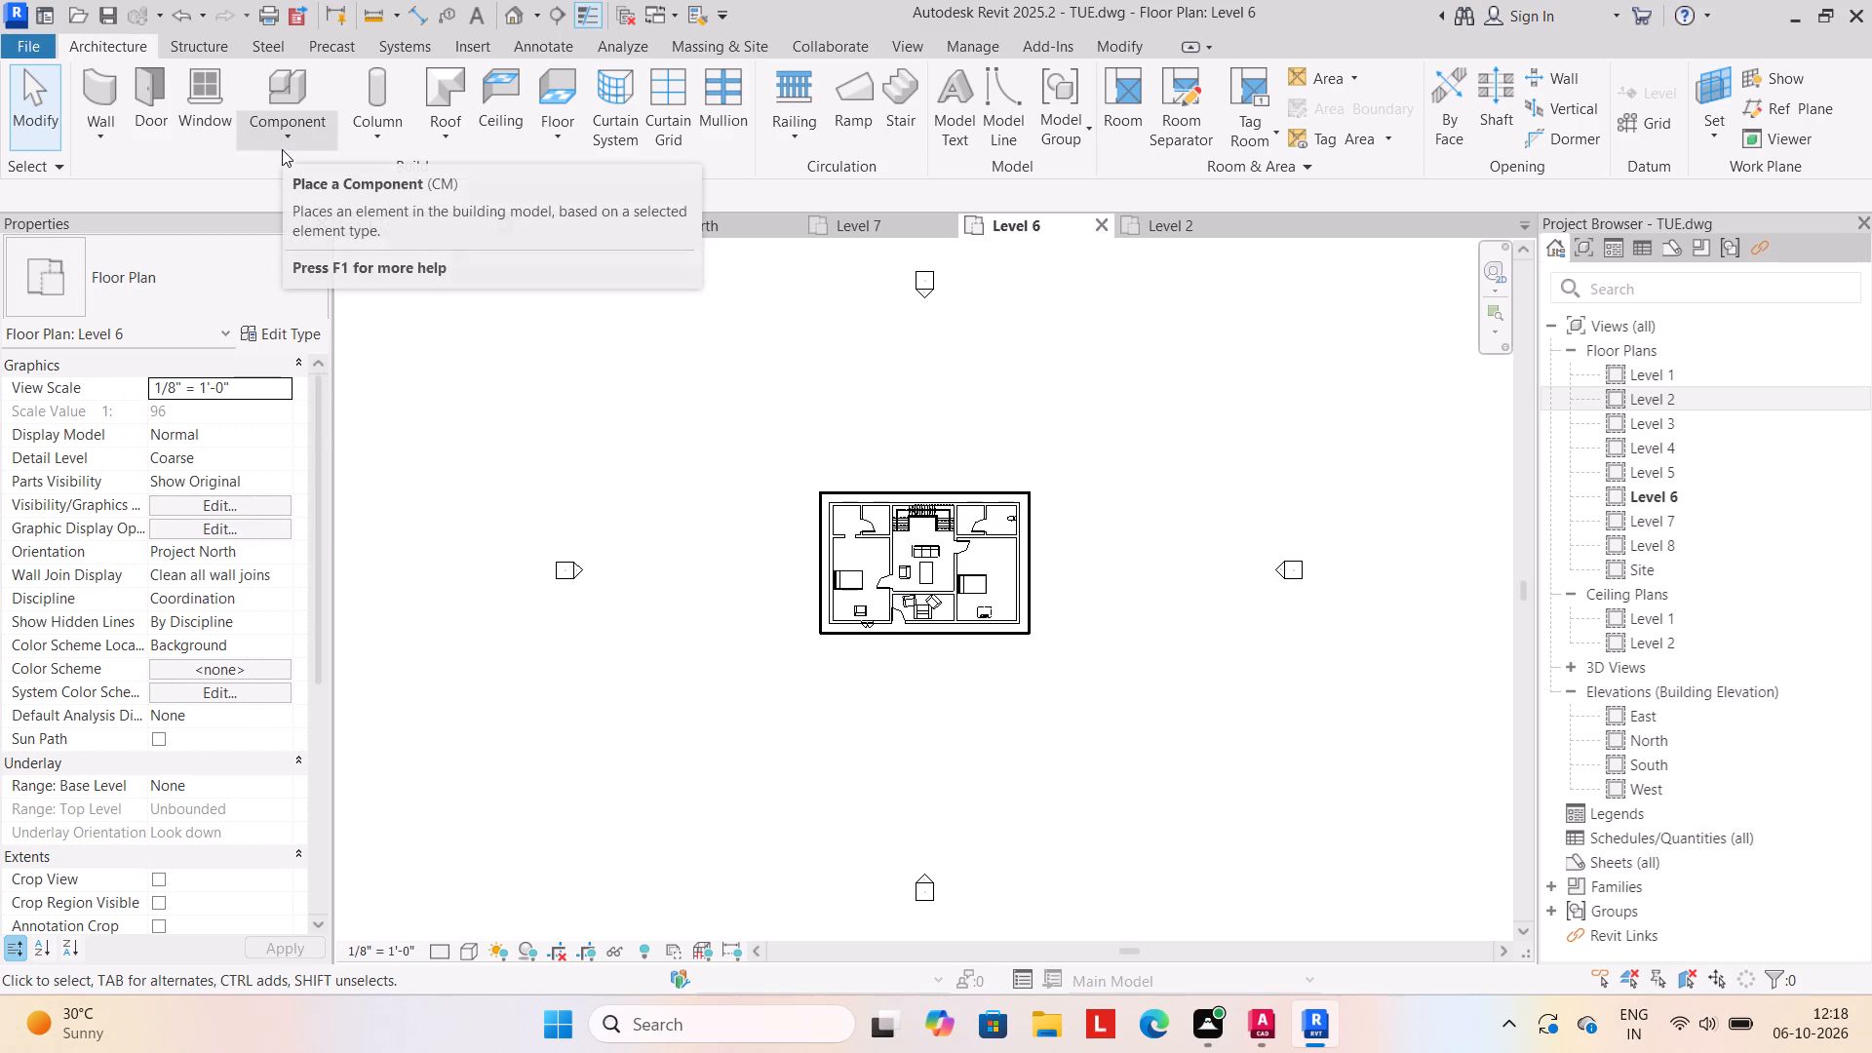
left_click(103, 131)
left_click(123, 165)
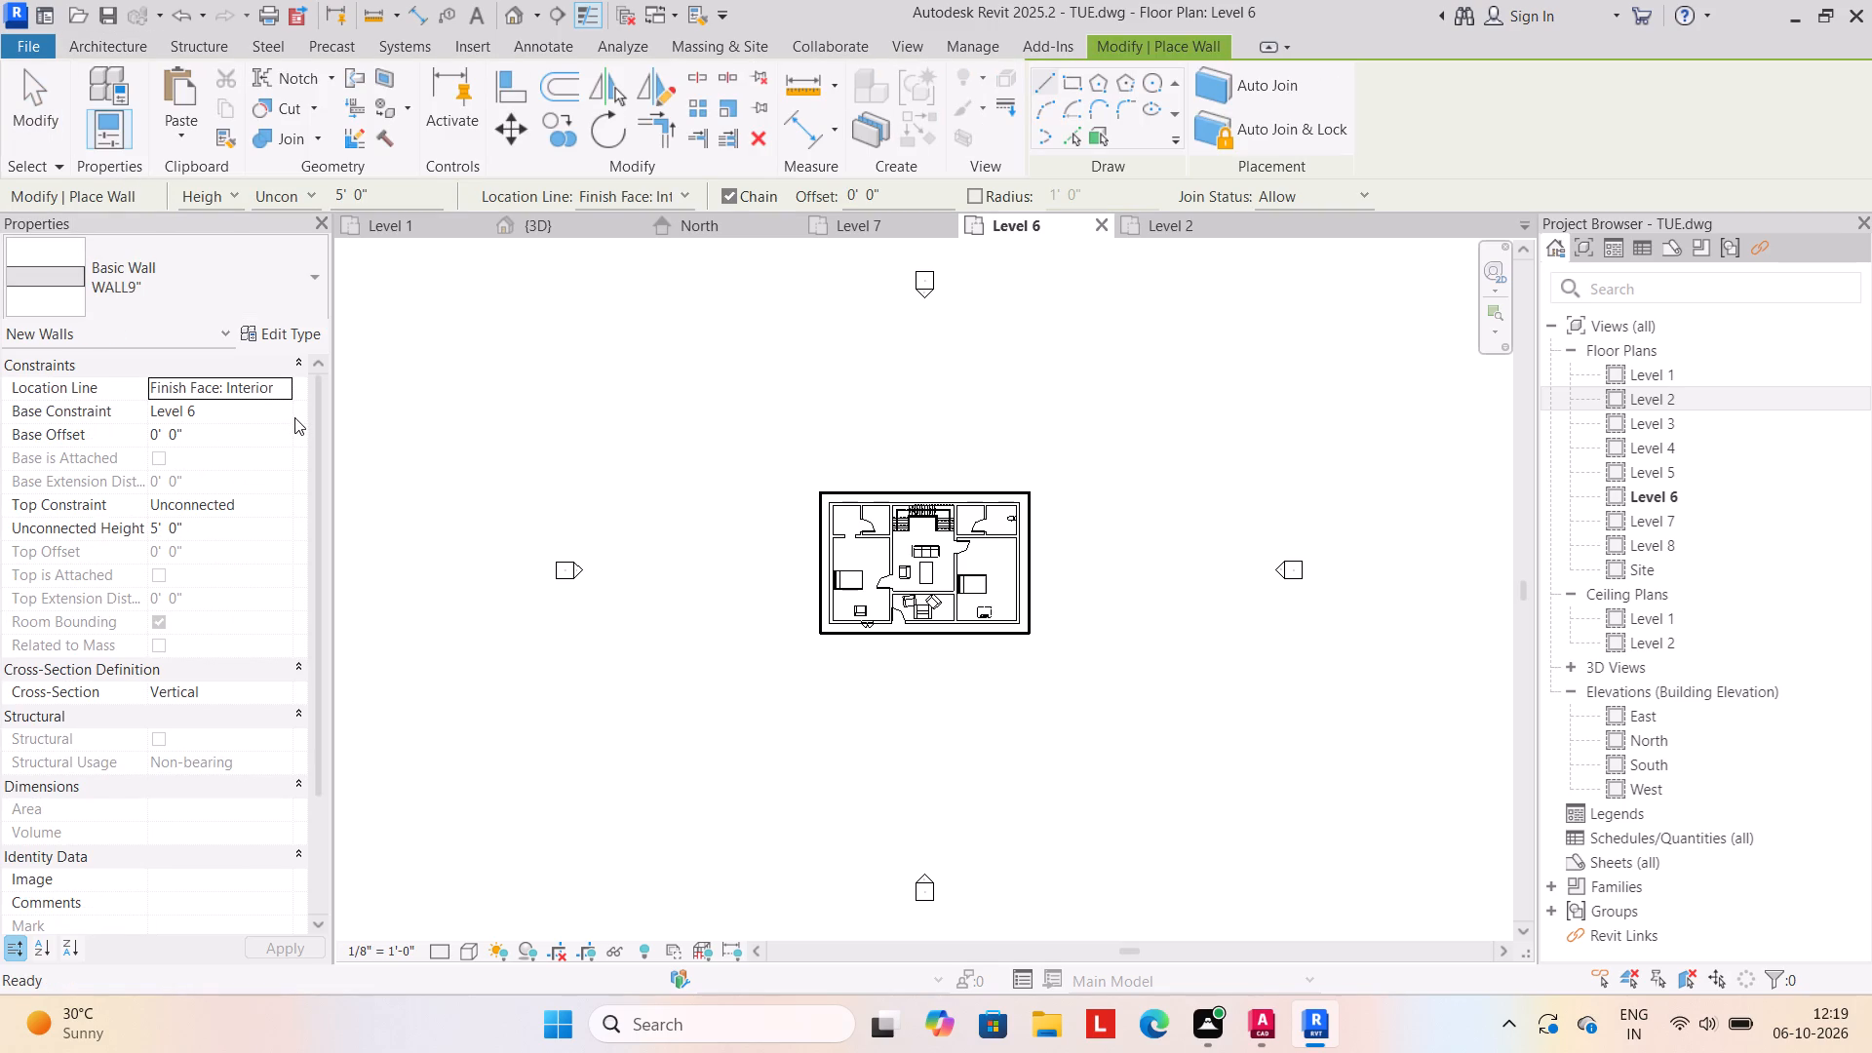
left_click(285, 412)
left_click(235, 513)
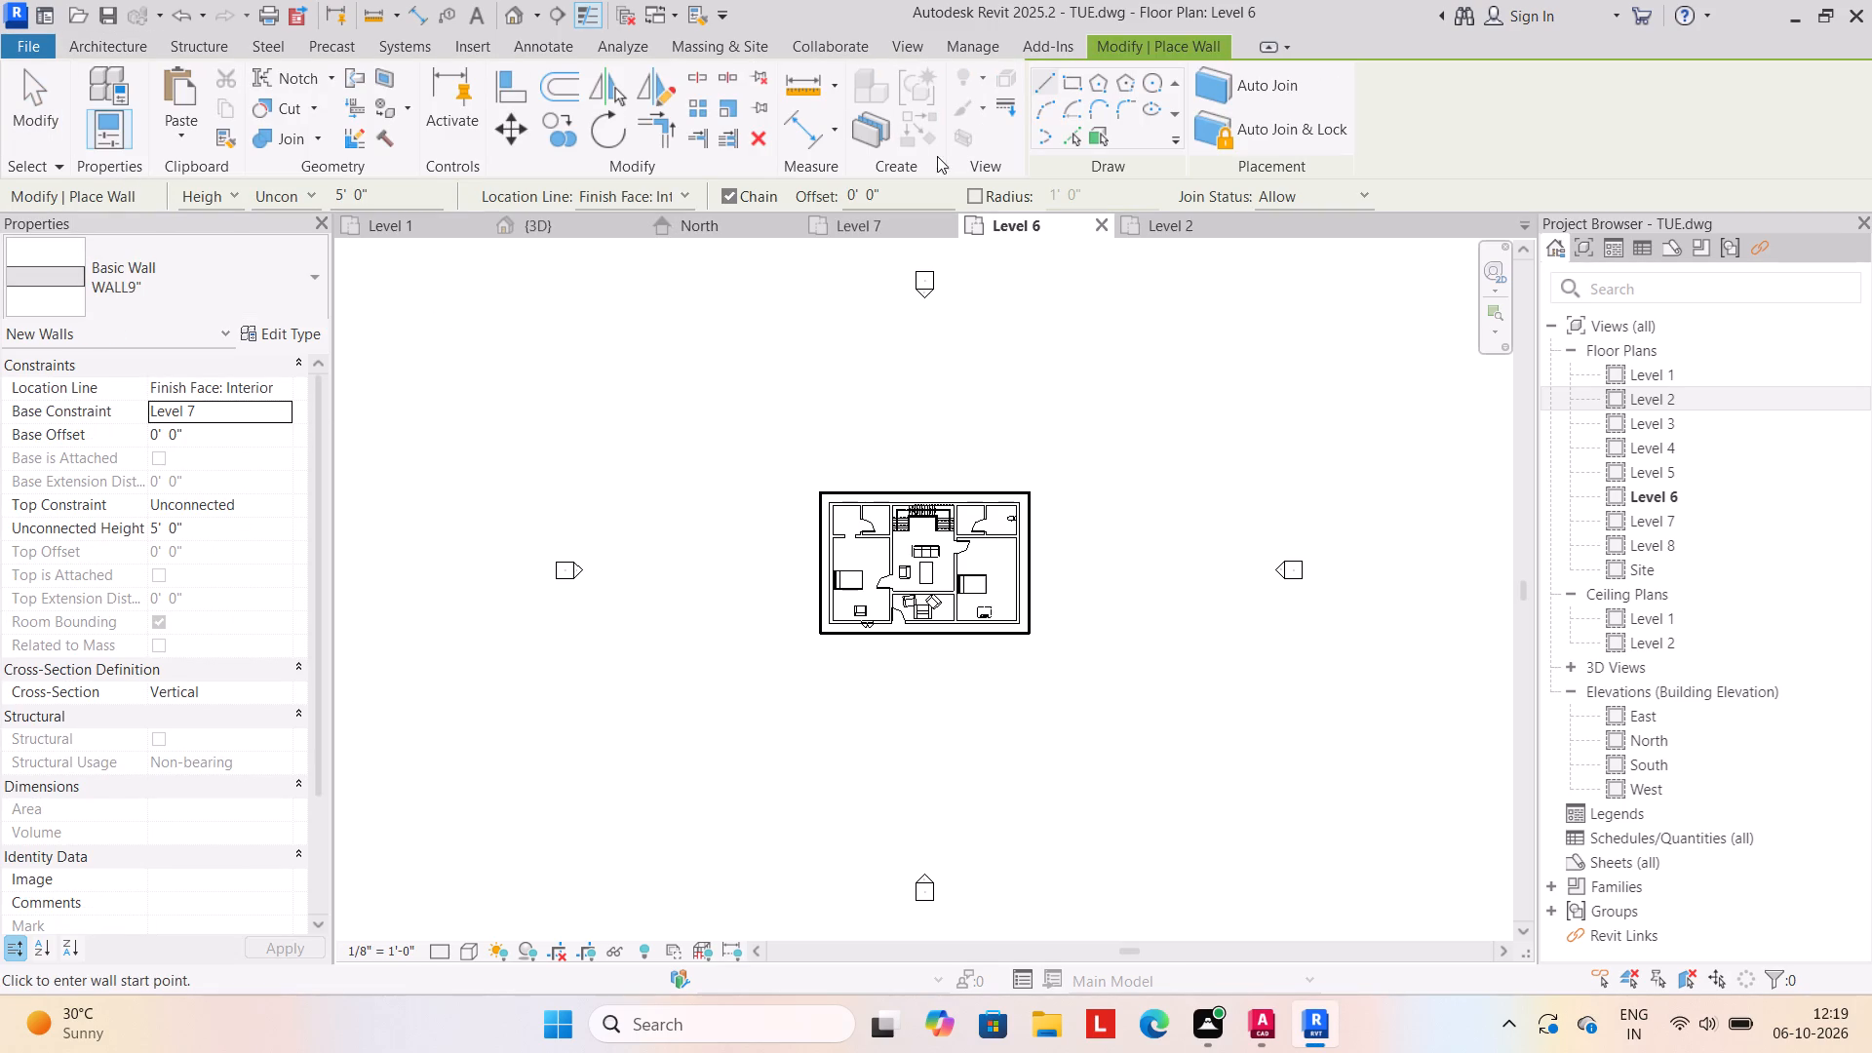
left_click(1071, 75)
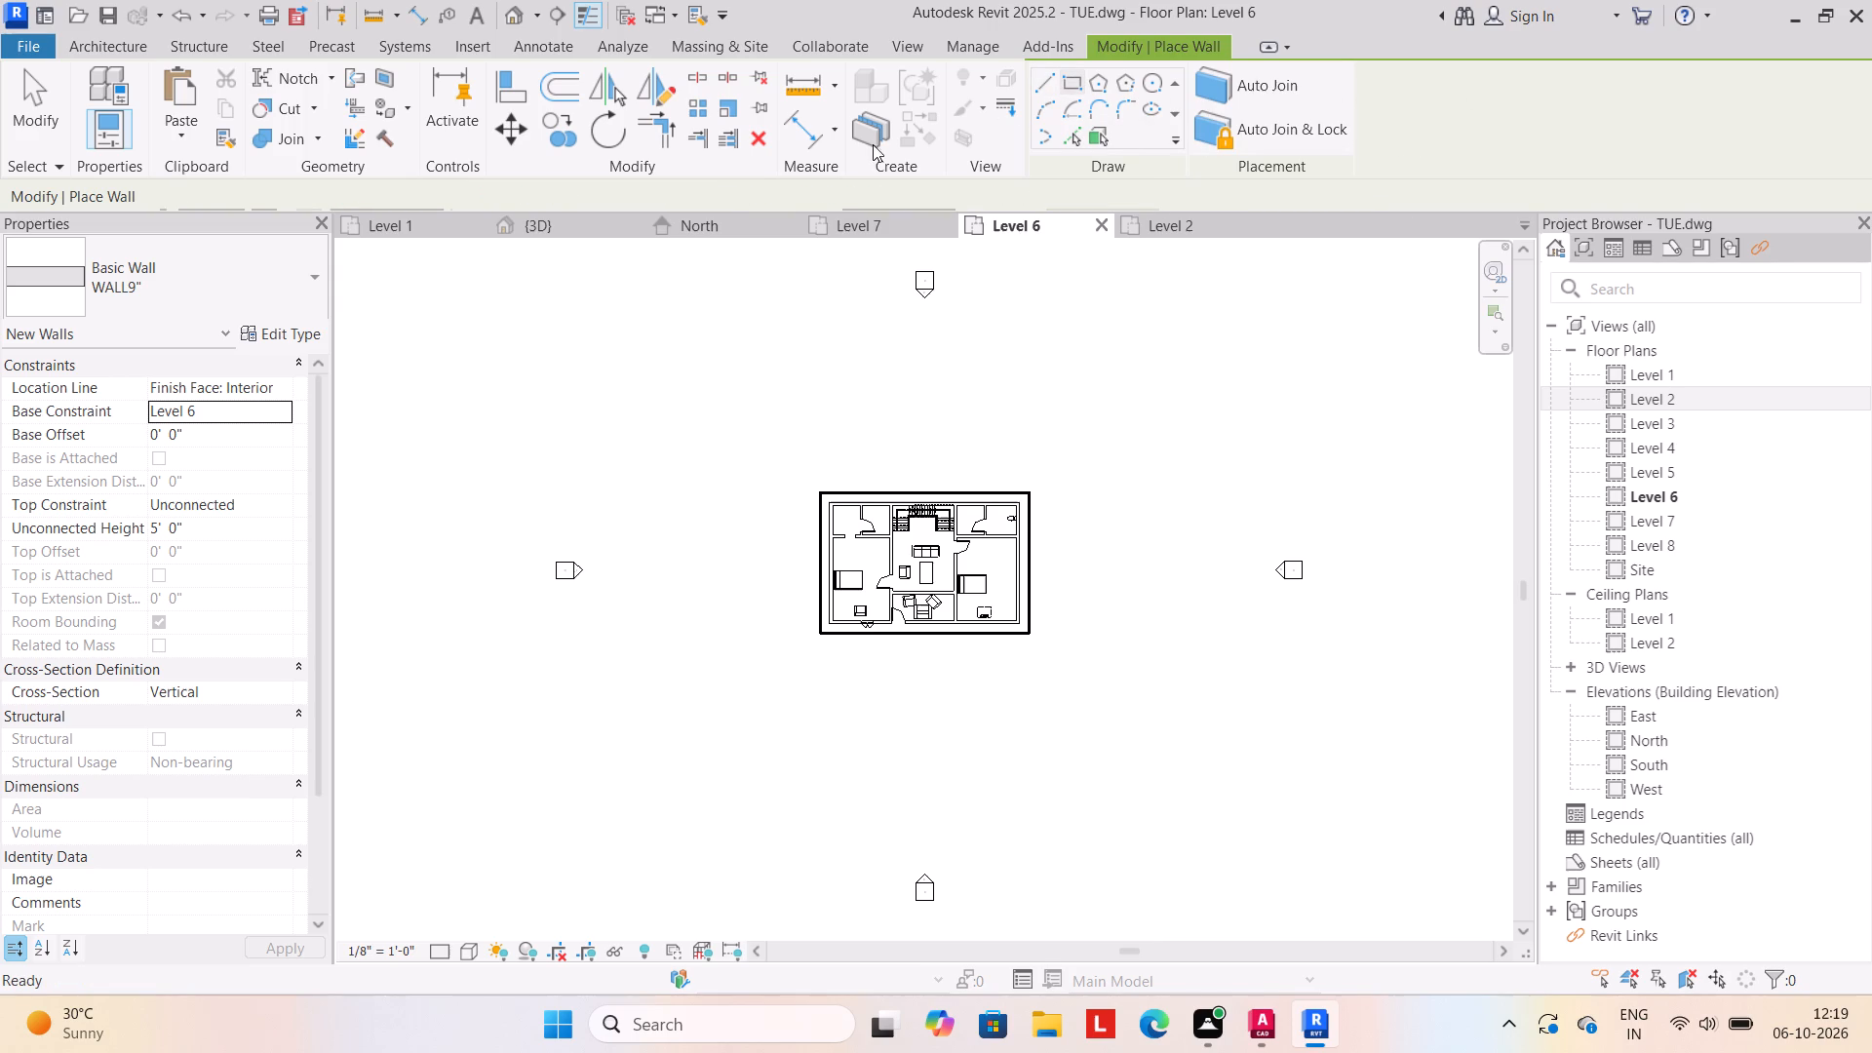
left_click(921, 196)
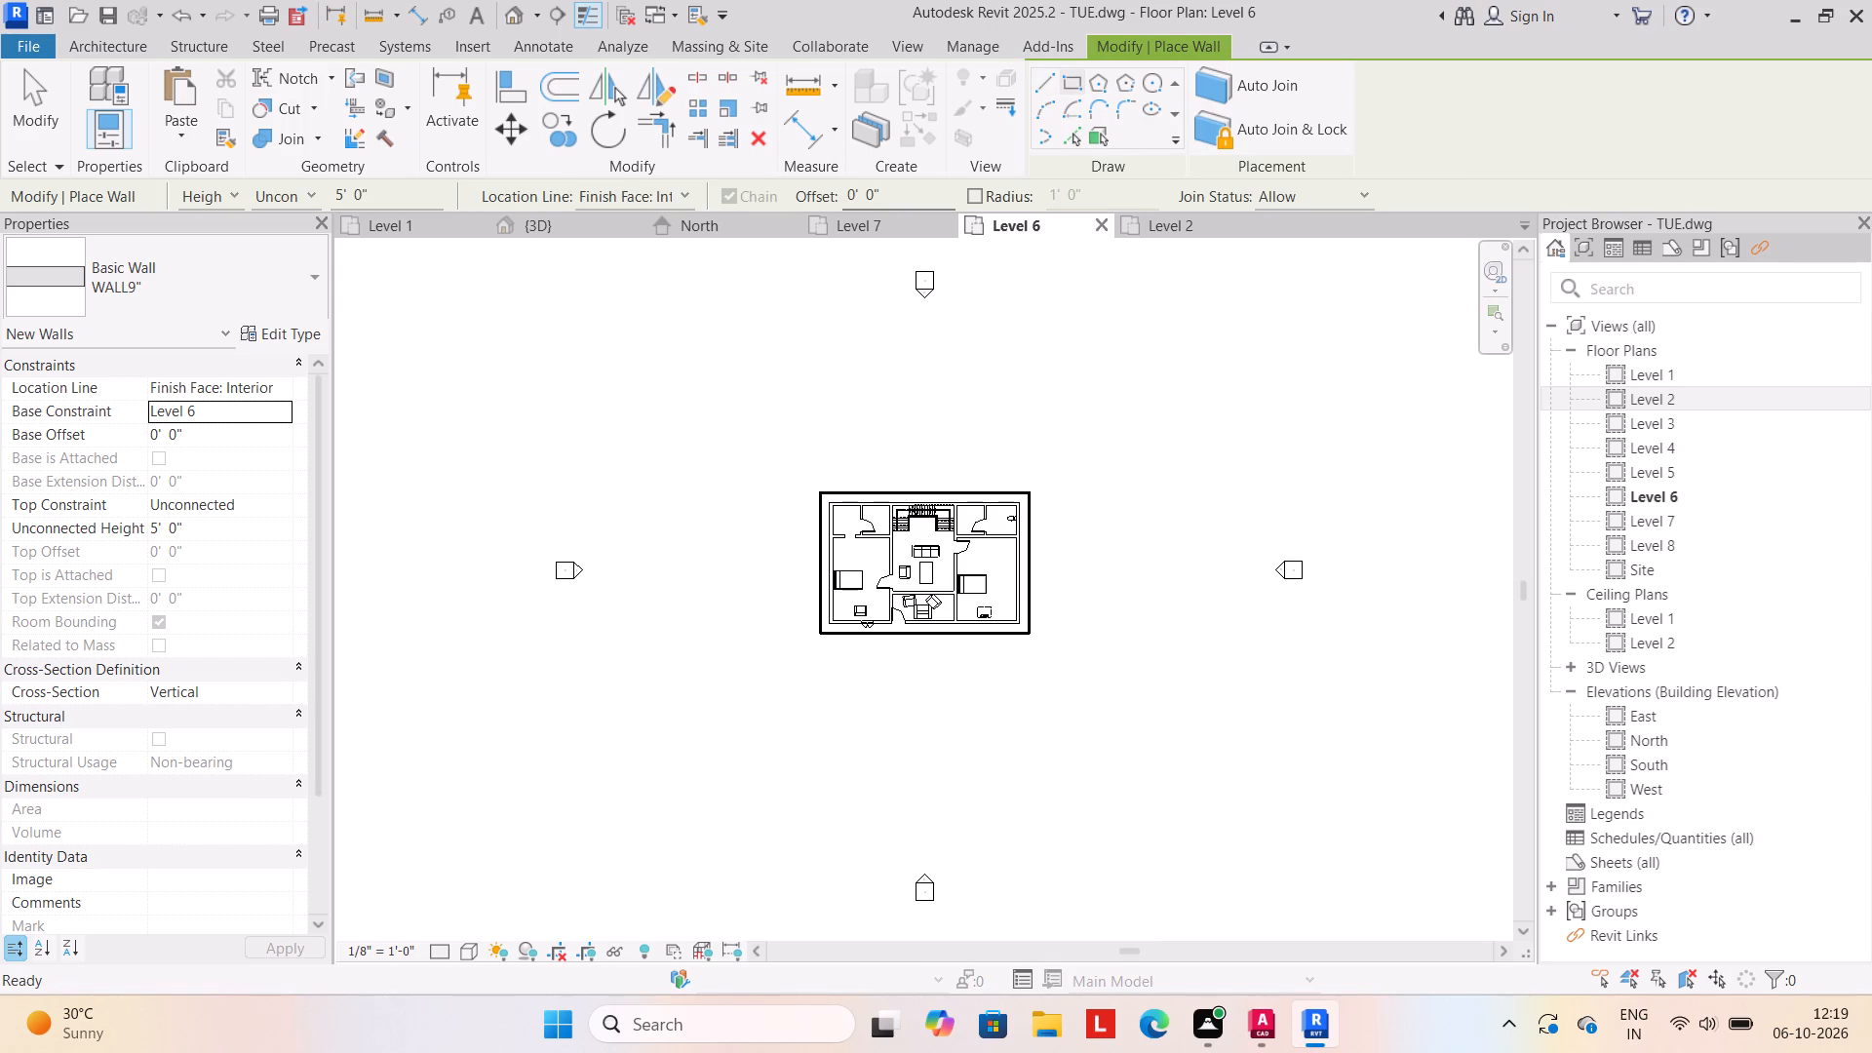
key("BackSpace")
key("BackSpace")
key("BackSpace")
key("BackSpace")
key("BackSpace")
key("BackSpace")
key("BackSpace")
key("BackSpace")
key("BackSpace")
key("BackSpace")
key("BackSpace")
key("BackSpace")
key("BackSpace")
key("BackSpace")
type("2'")
key("Return")
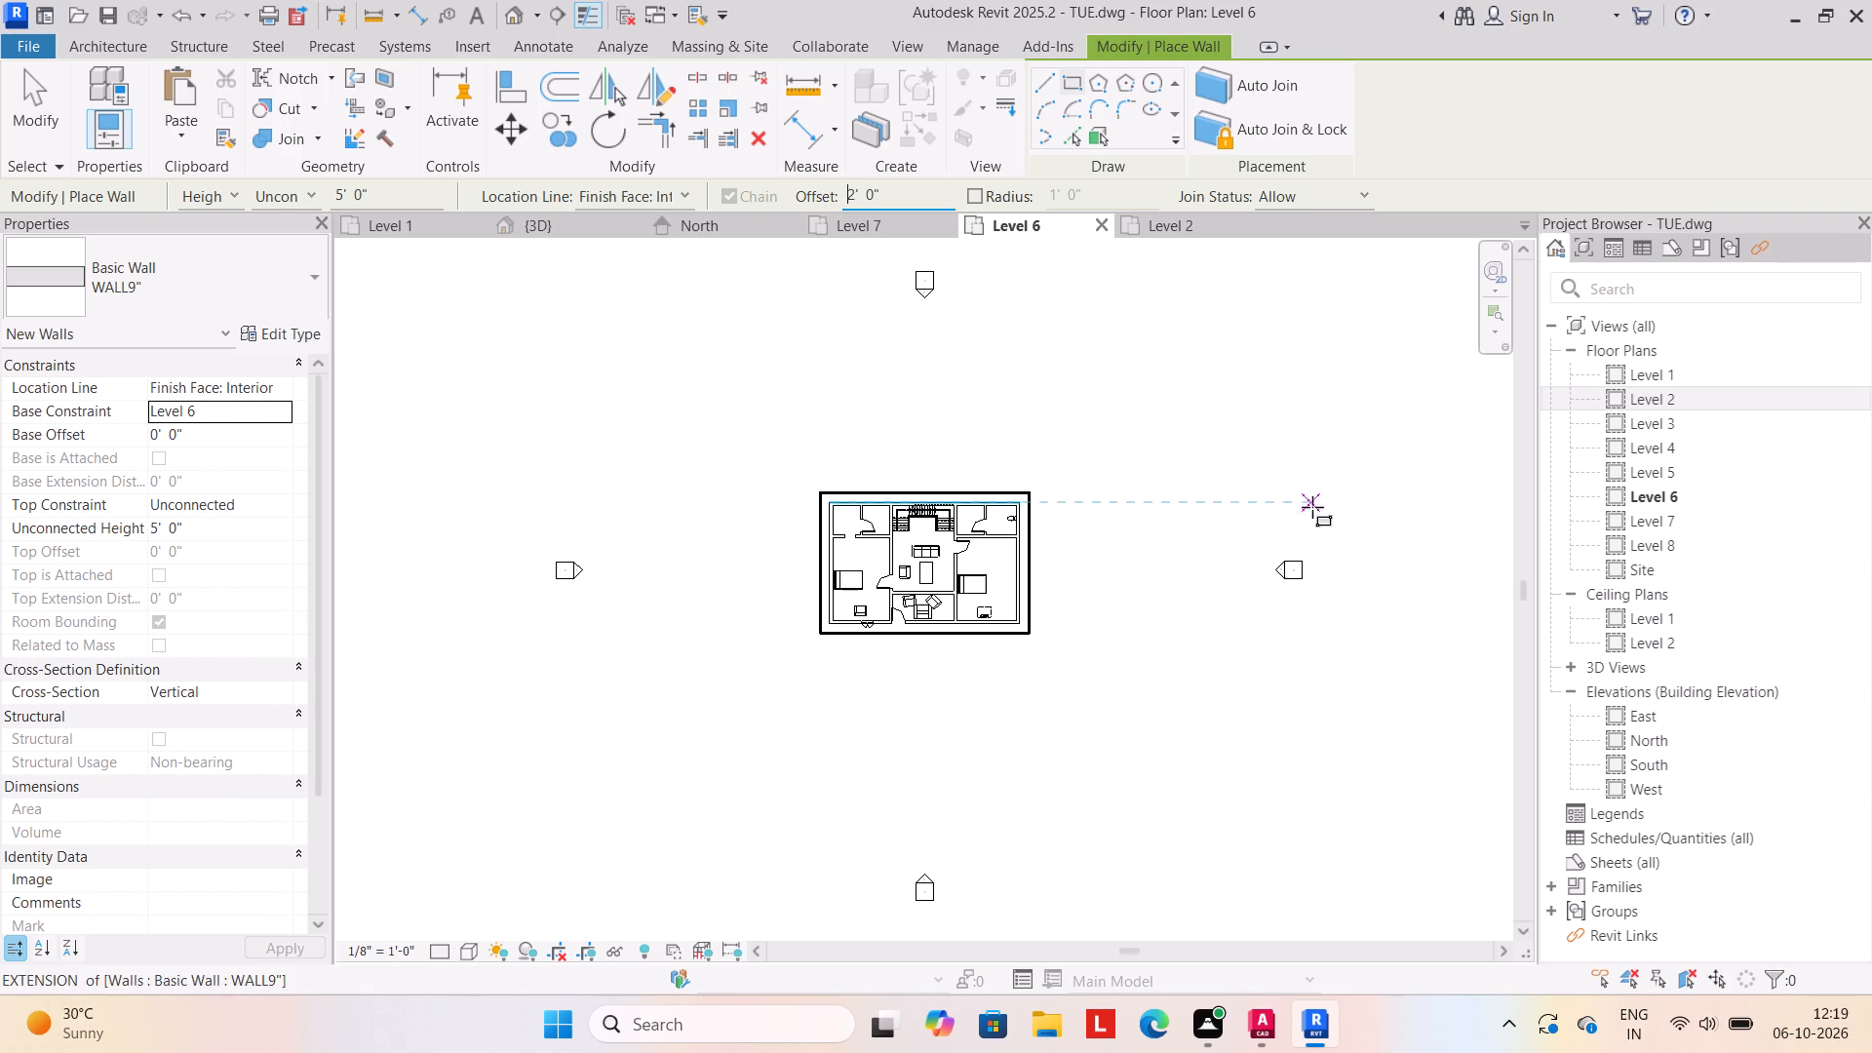
scroll(1092, 591, "up", 5)
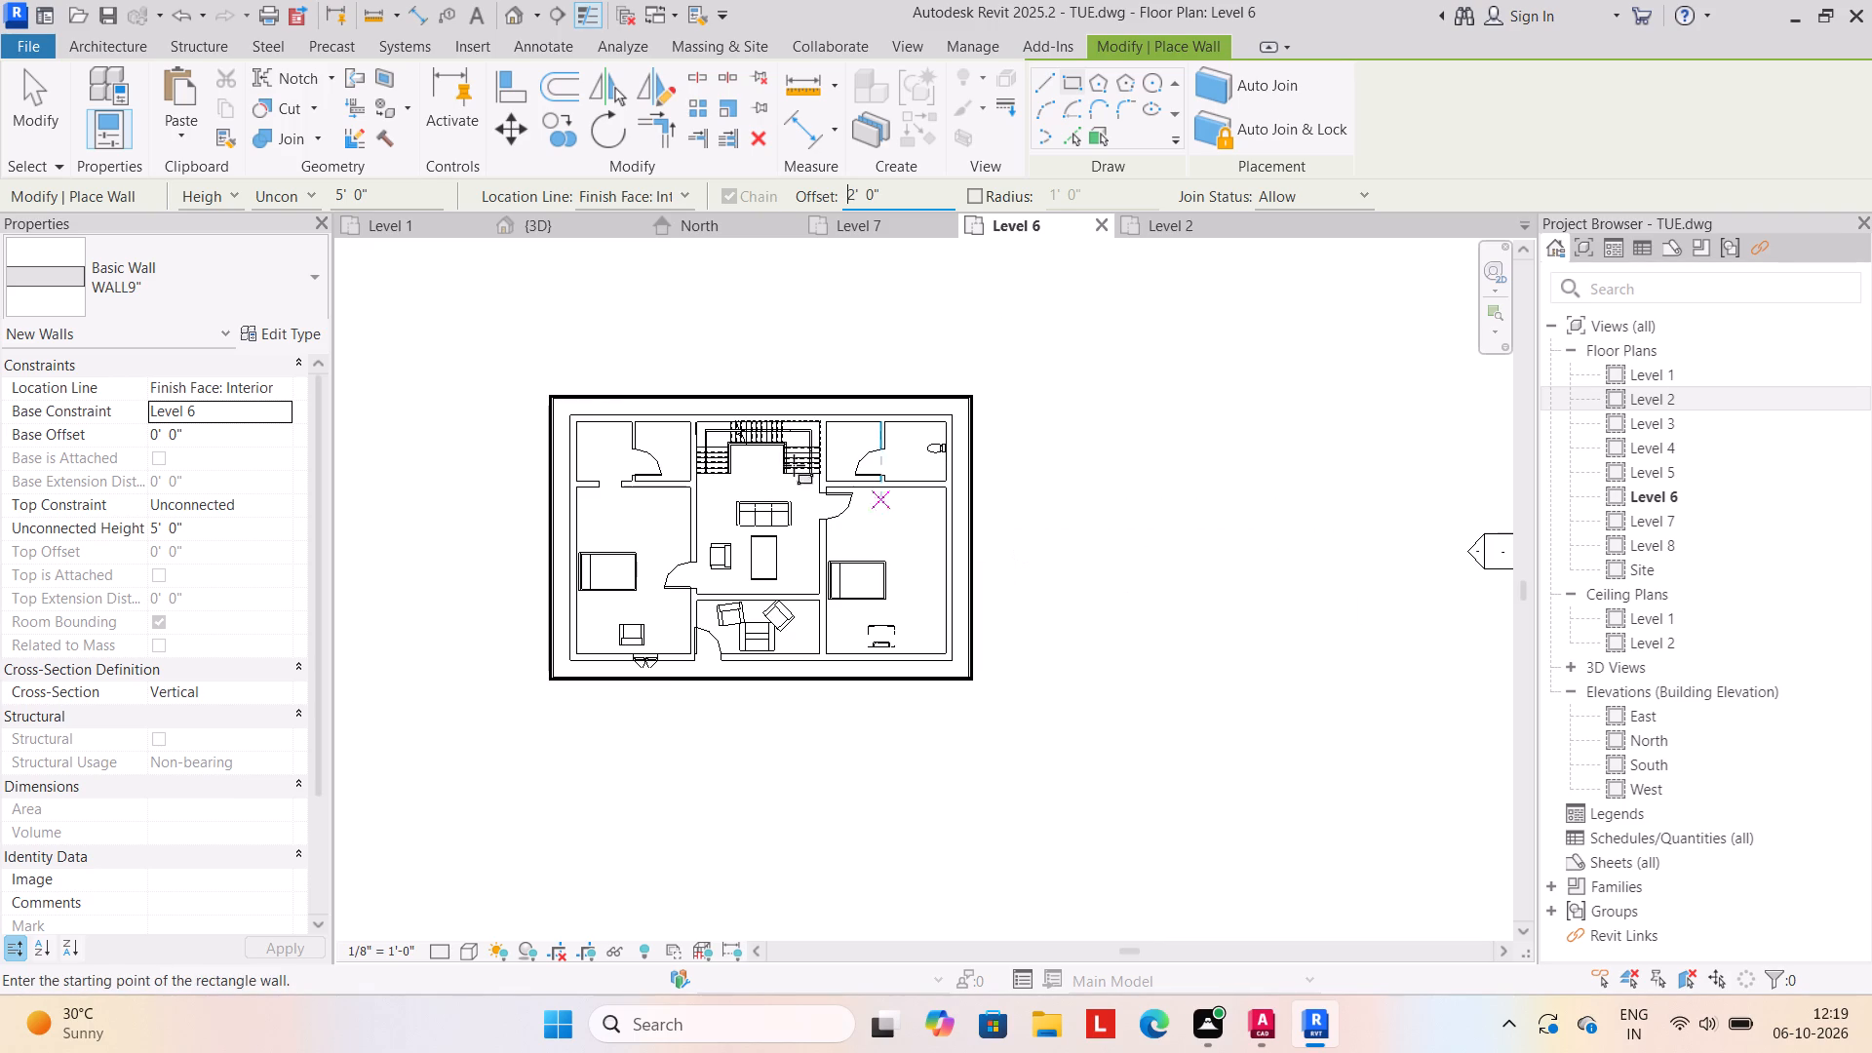
scroll(576, 415, "up", 3)
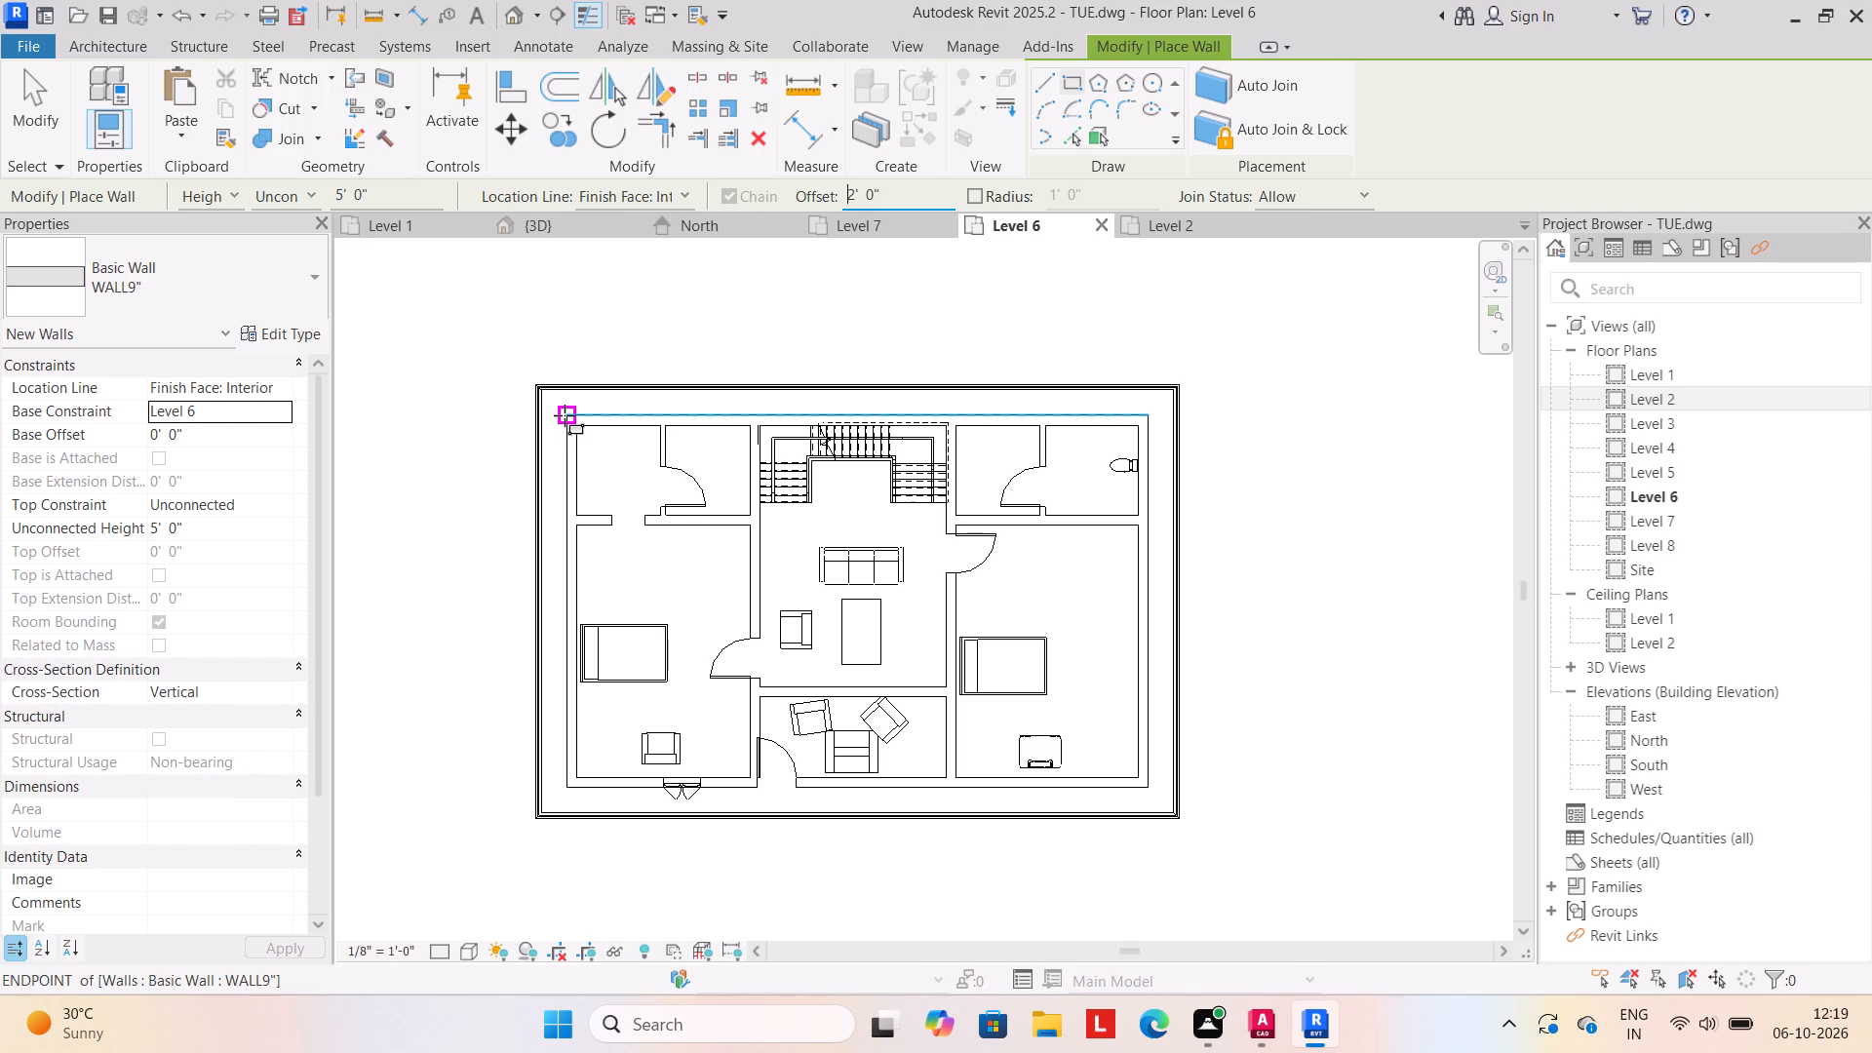
left_click(565, 415)
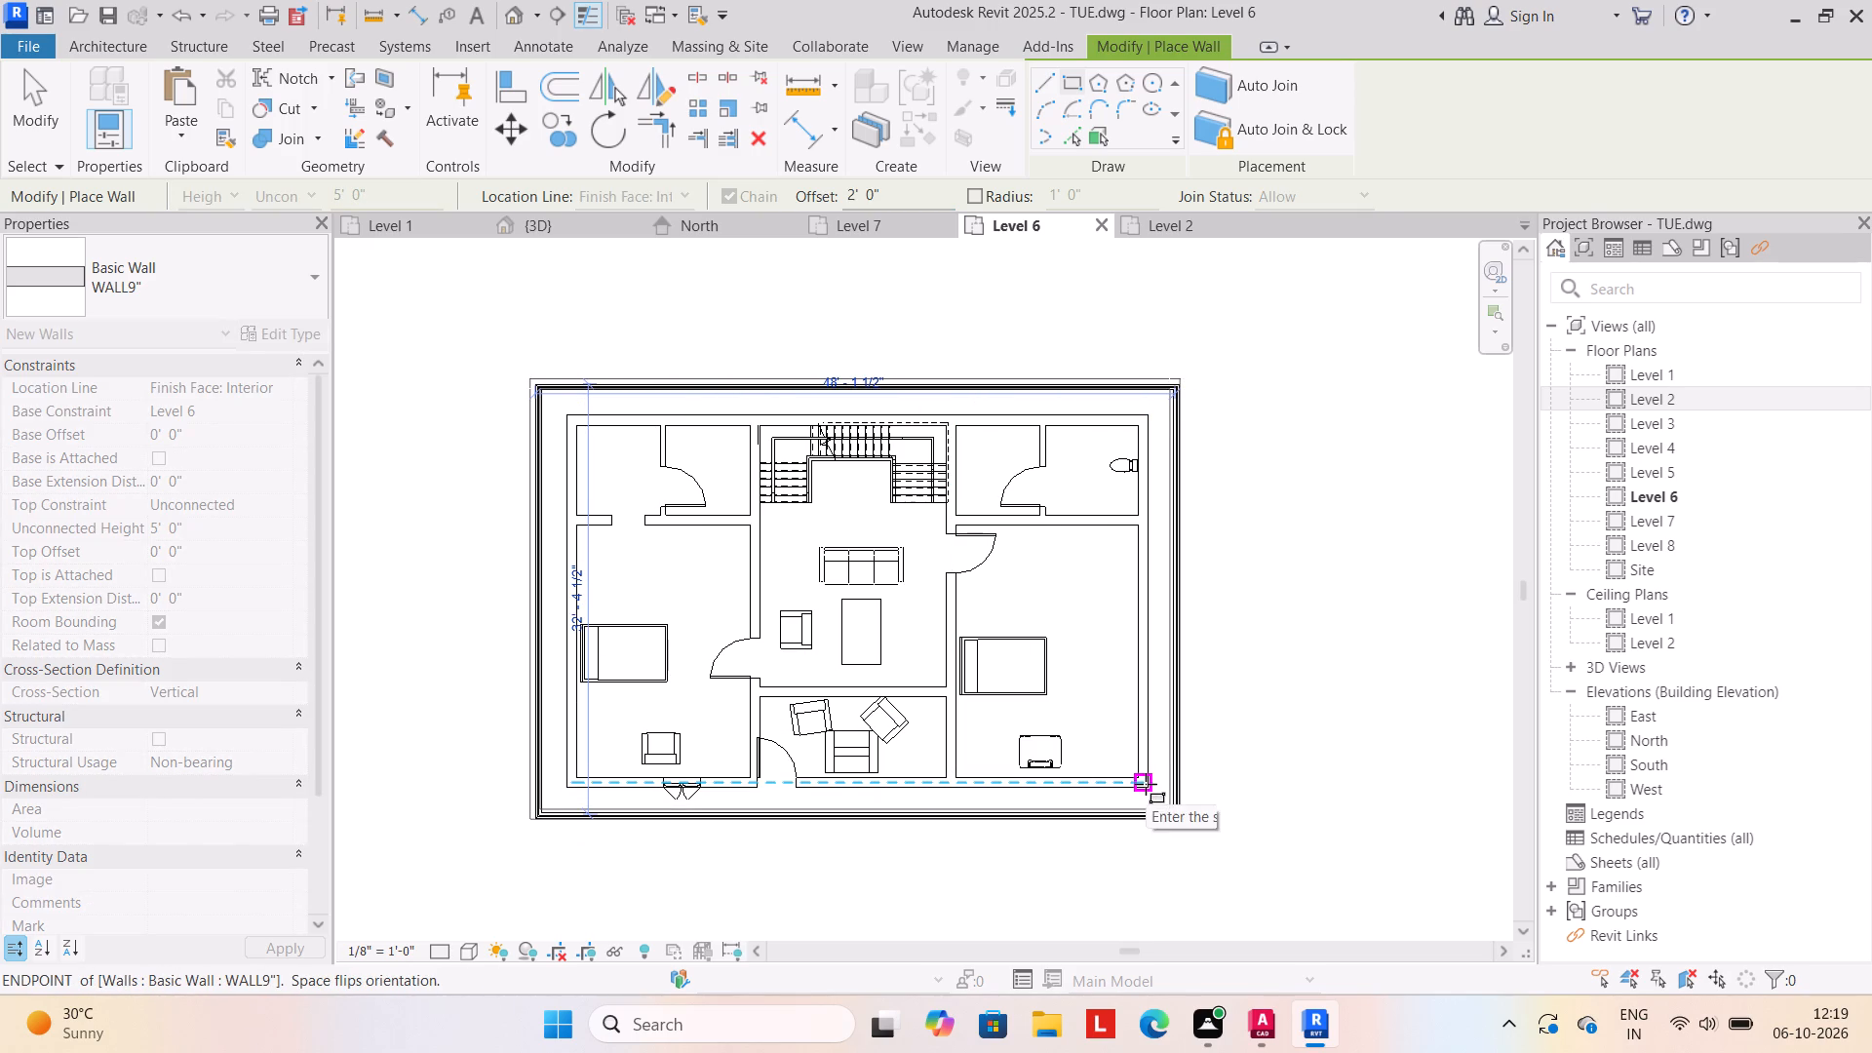
left_click(1146, 784)
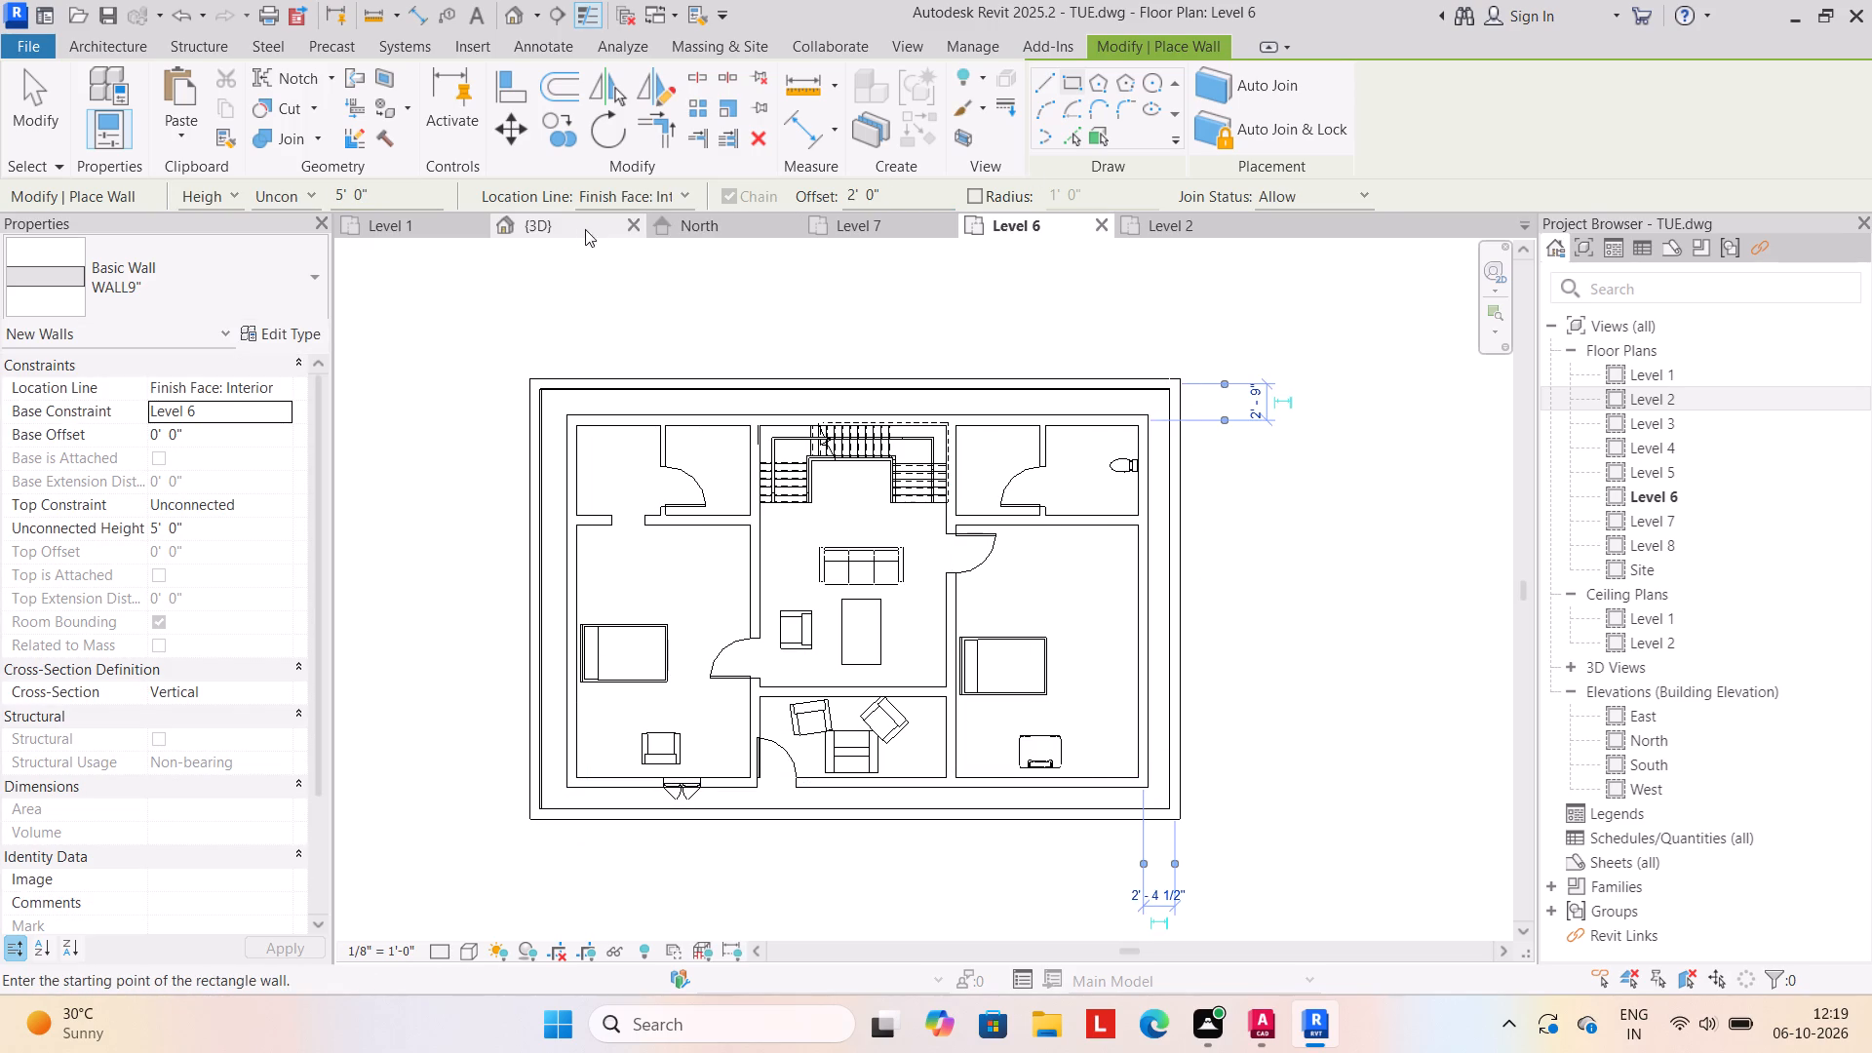
left_click(565, 226)
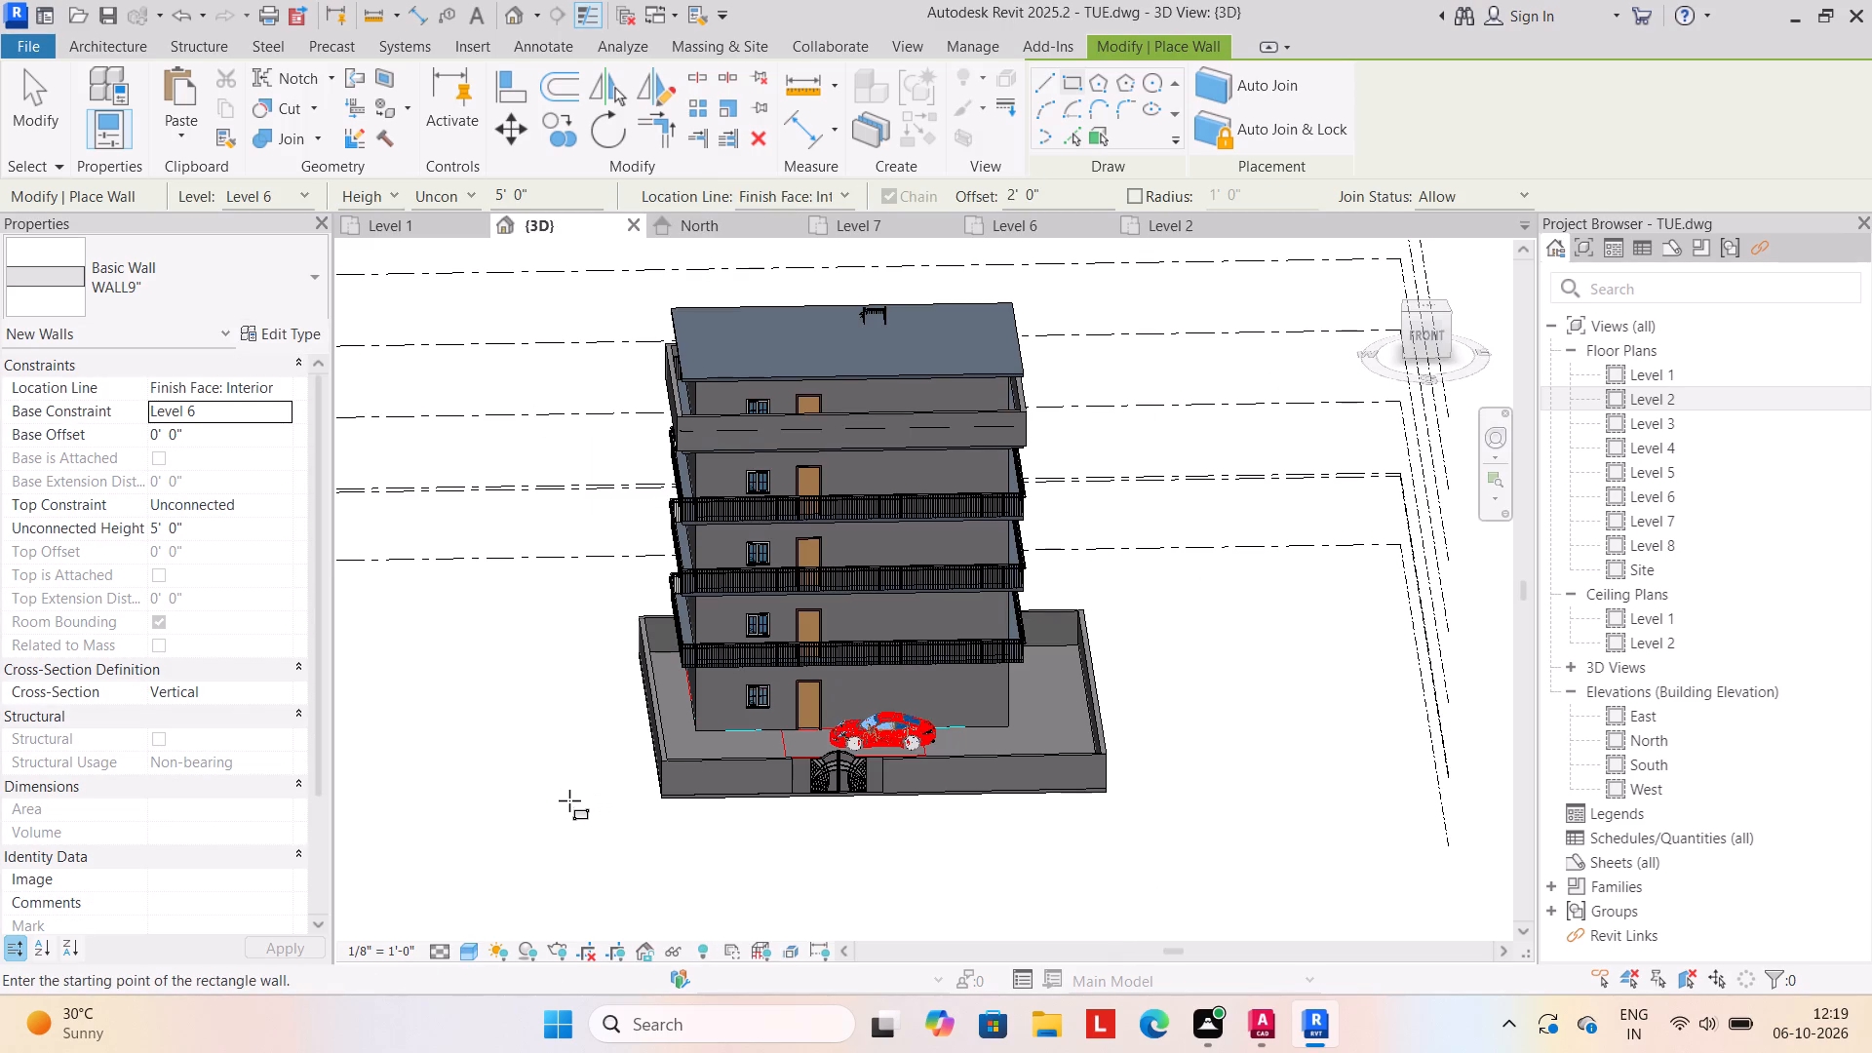
left_click(569, 800)
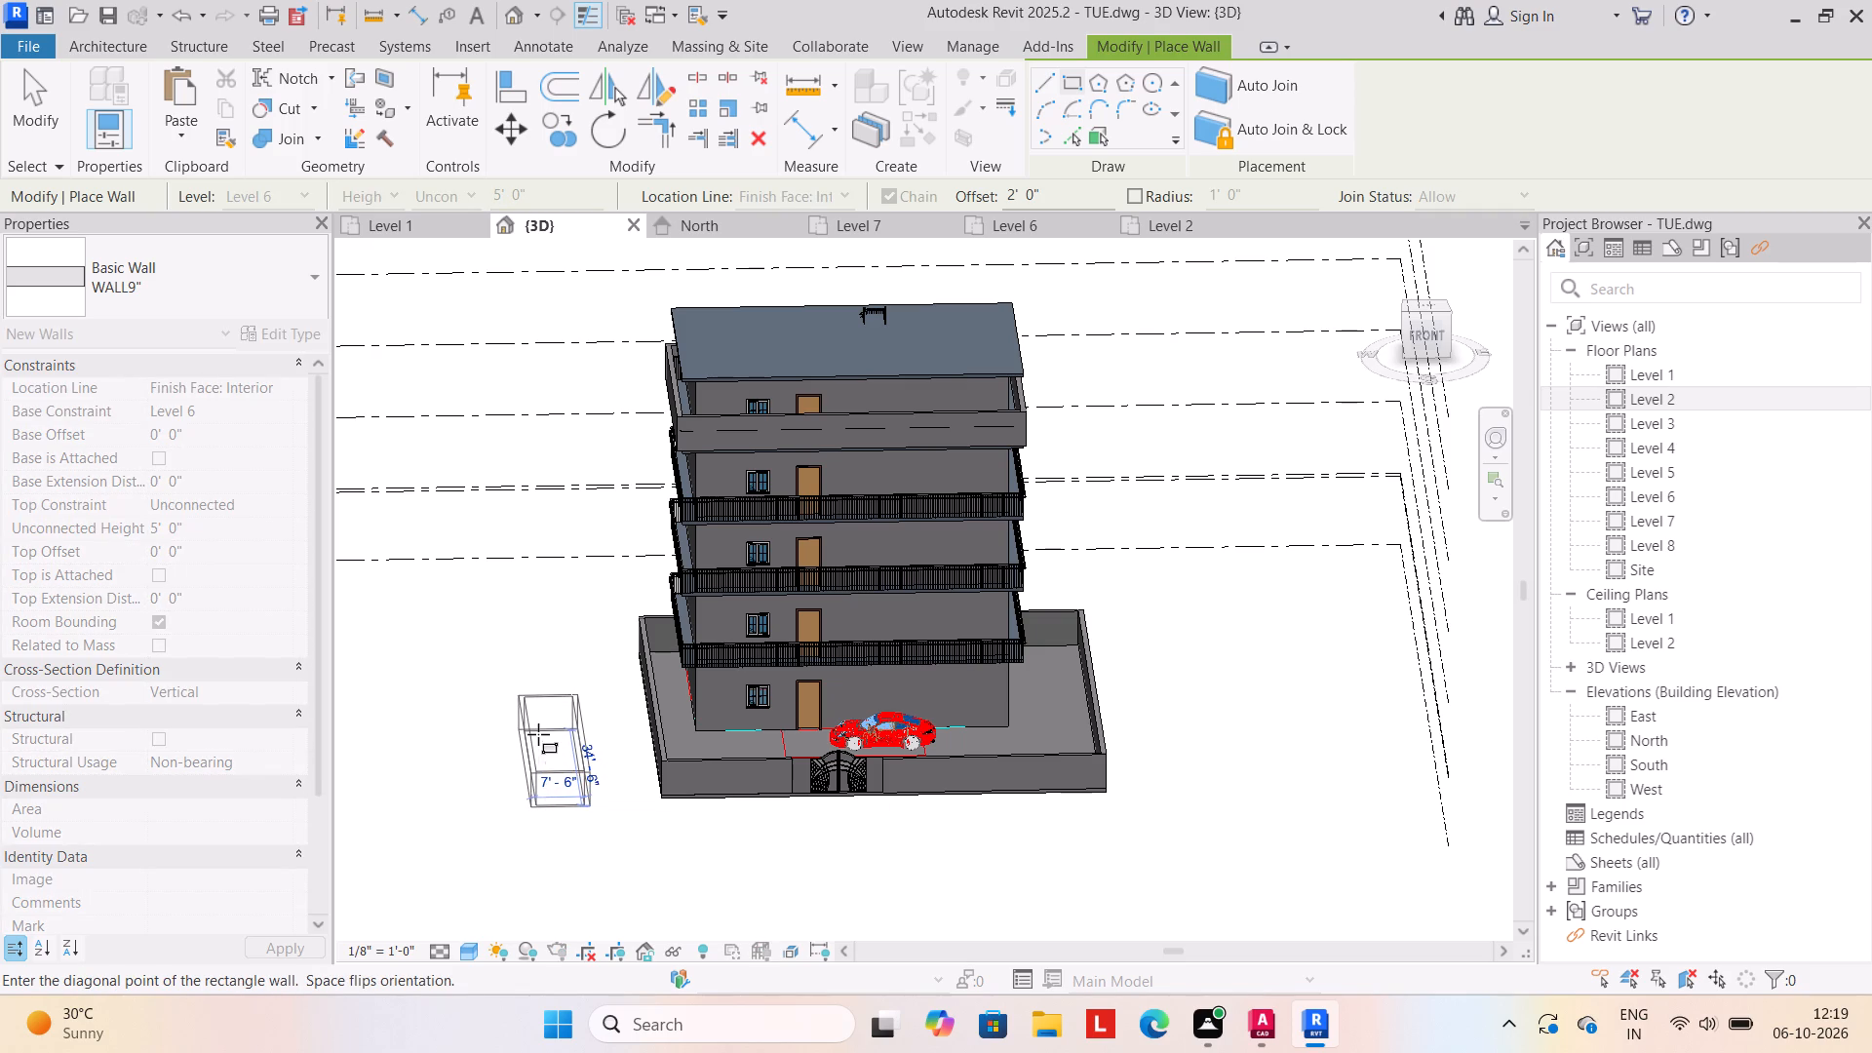
key("Escape")
scroll(538, 734, "up", 1)
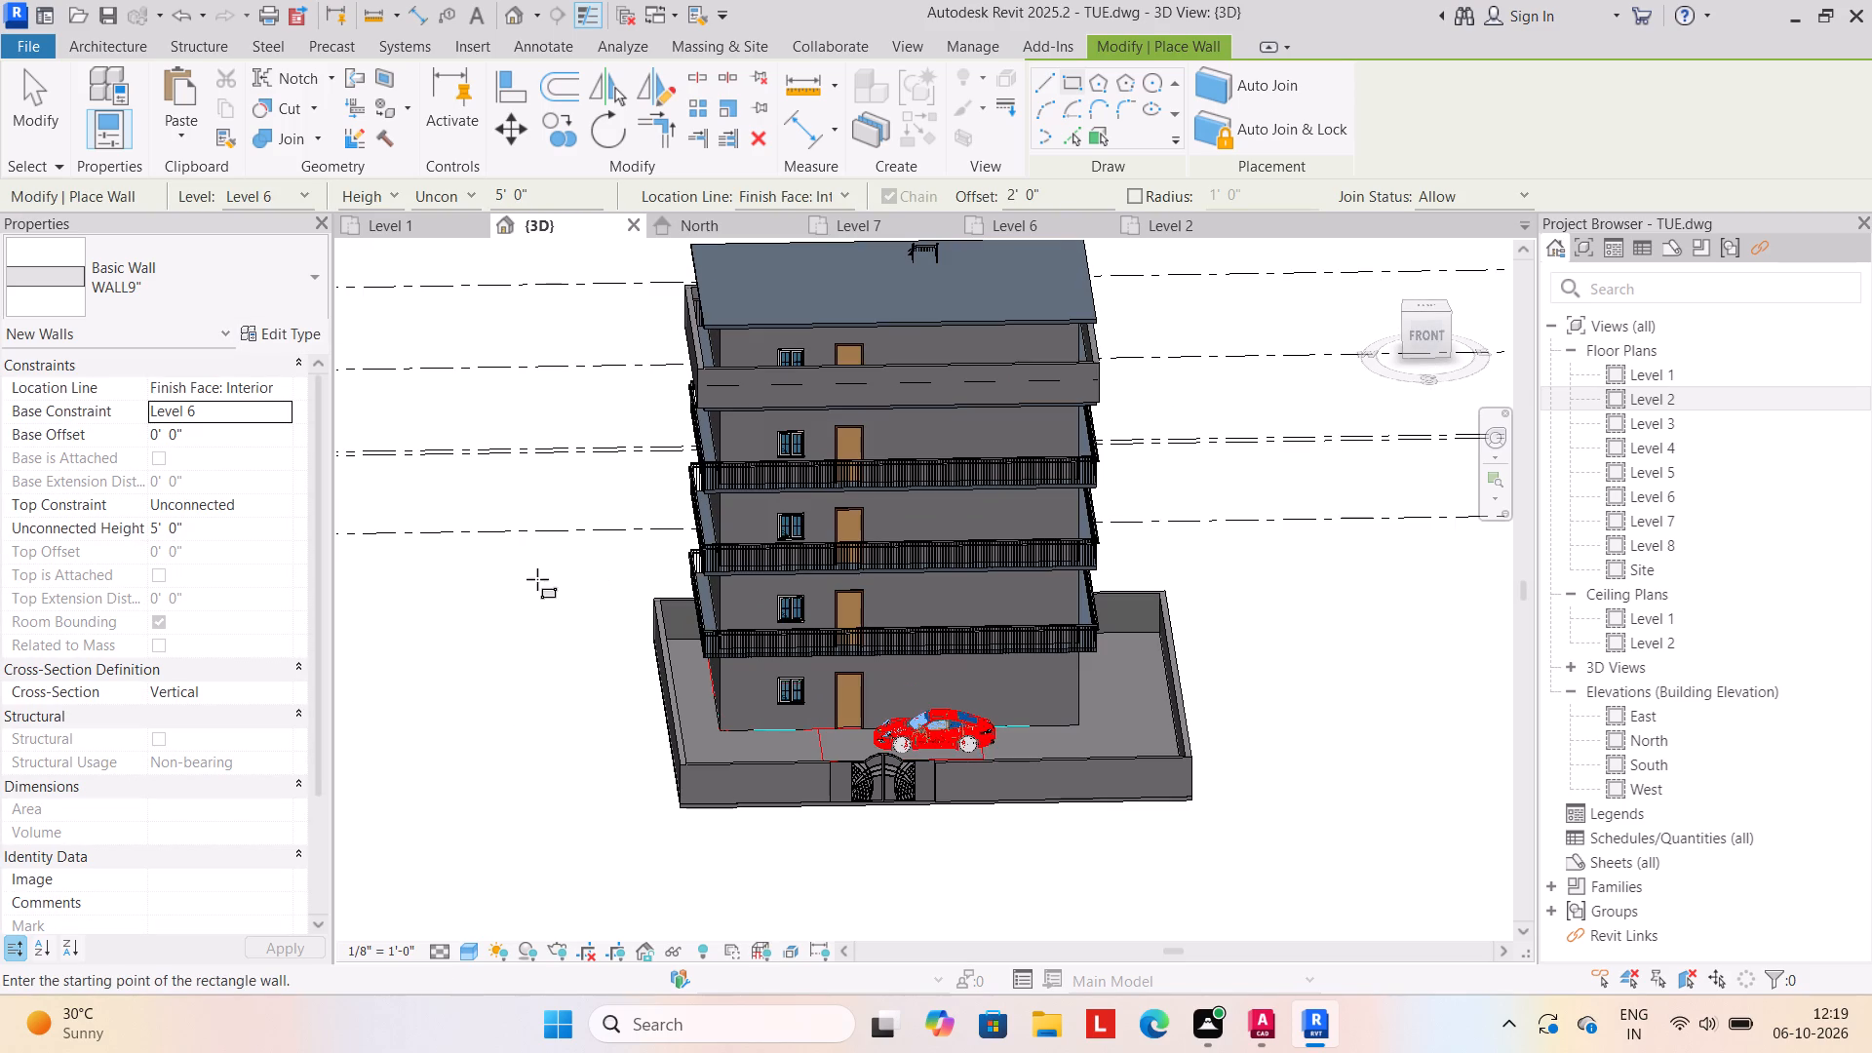
key("Escape")
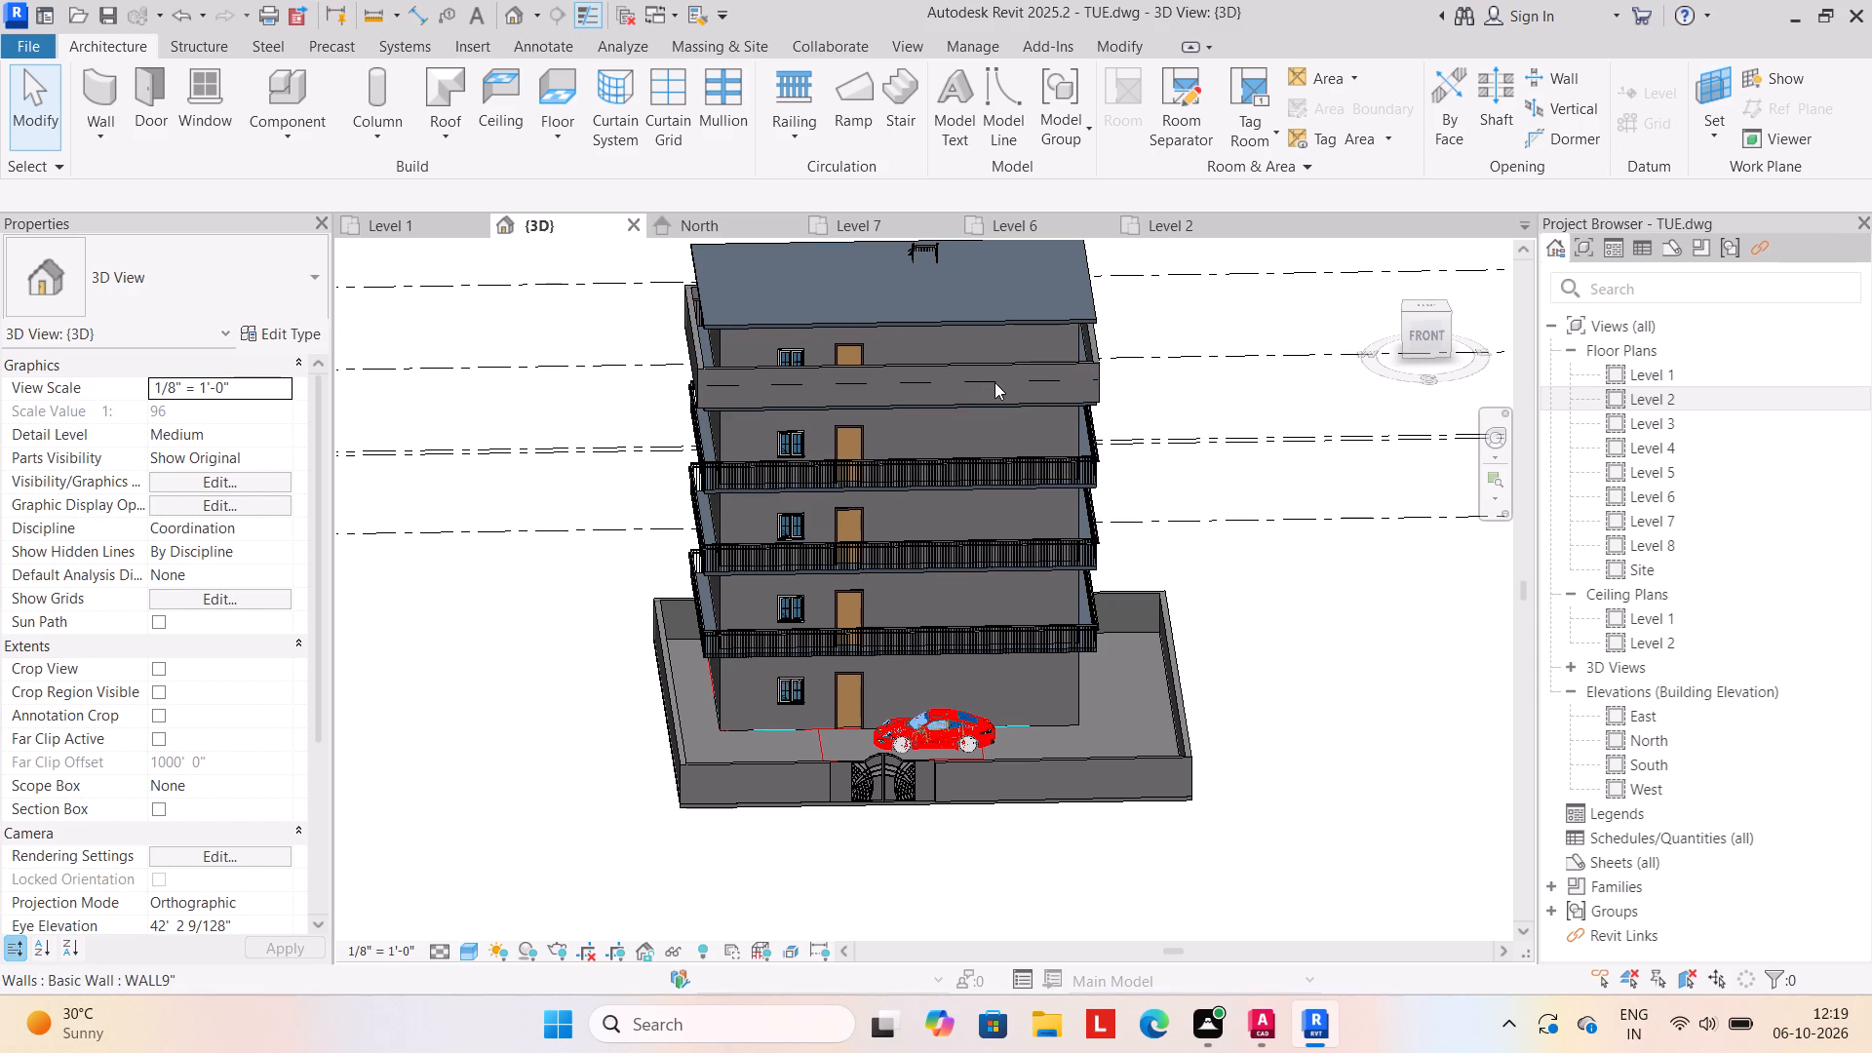
Copy the four Level 6 enclosure walls and paste them aligned to Level 7.
left_click(1044, 370)
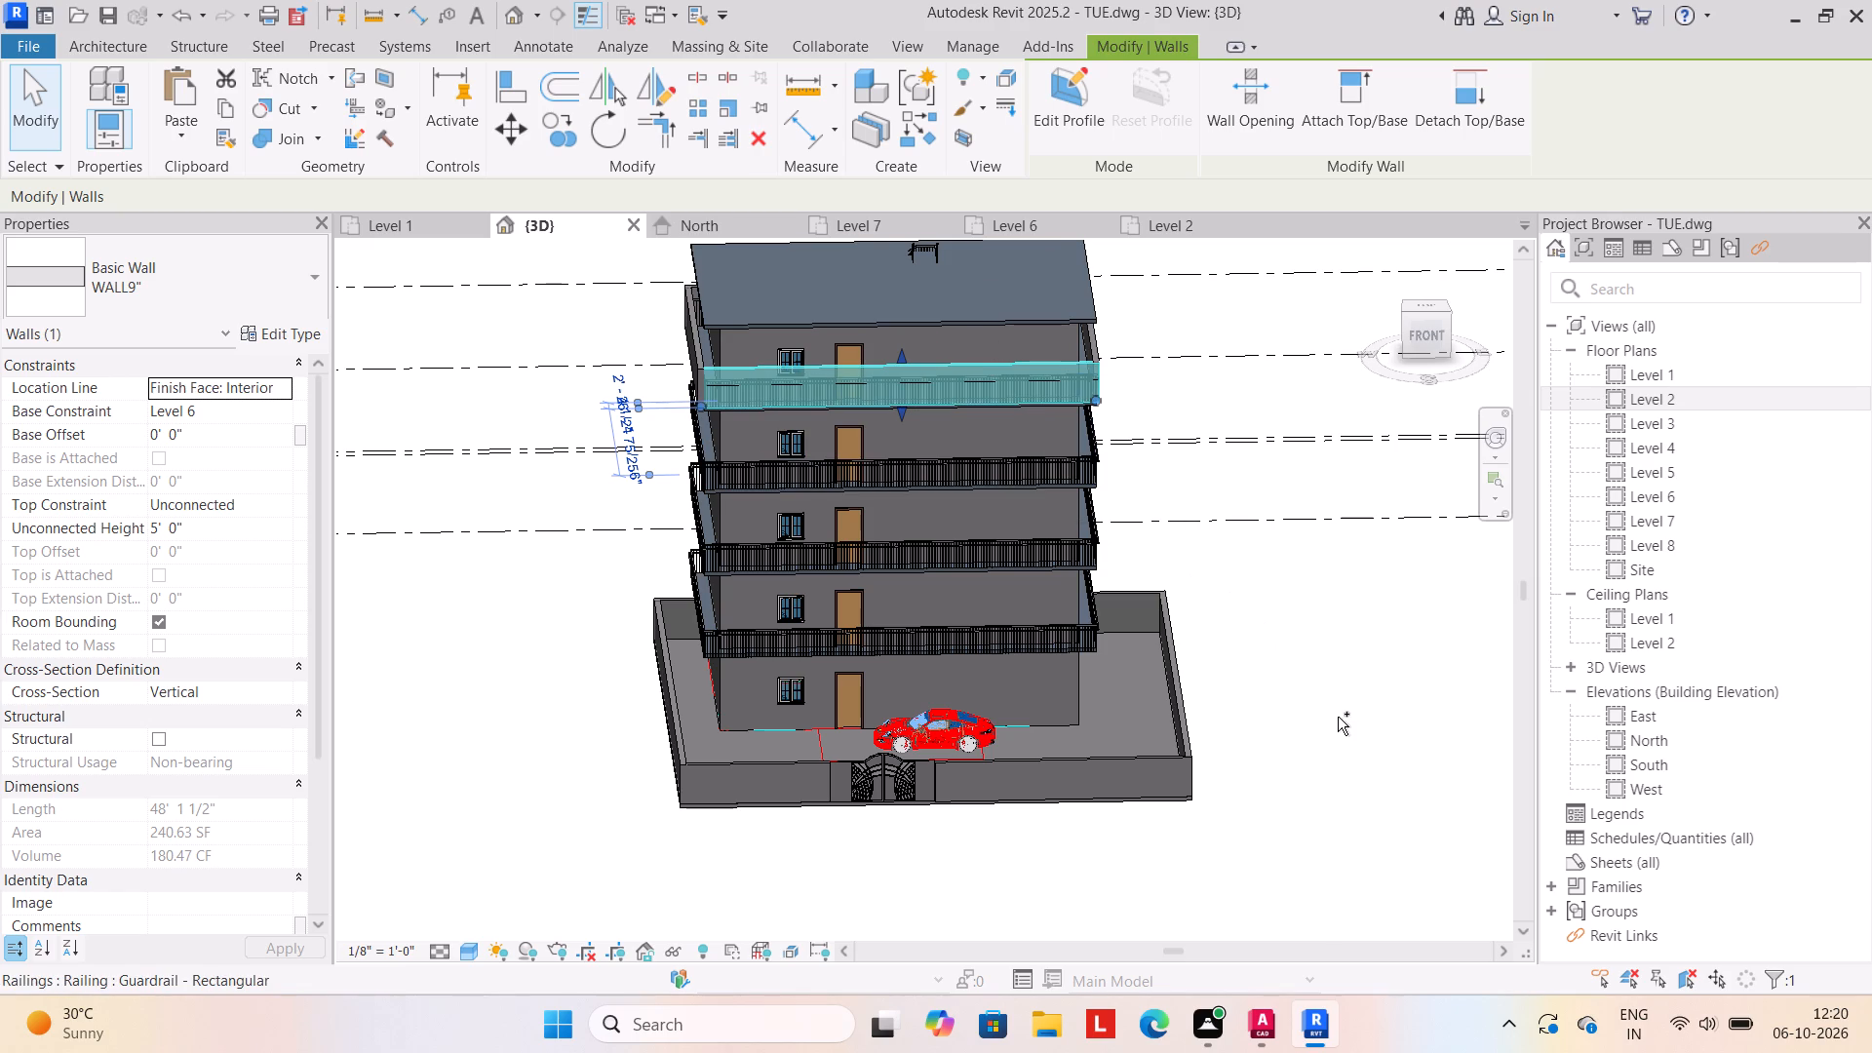
middle_click_drag(1332, 727, 1115, 781, "ctrl")
middle_click_drag(1354, 814, 1055, 781, "shift")
left_click(1121, 359, "ctrl")
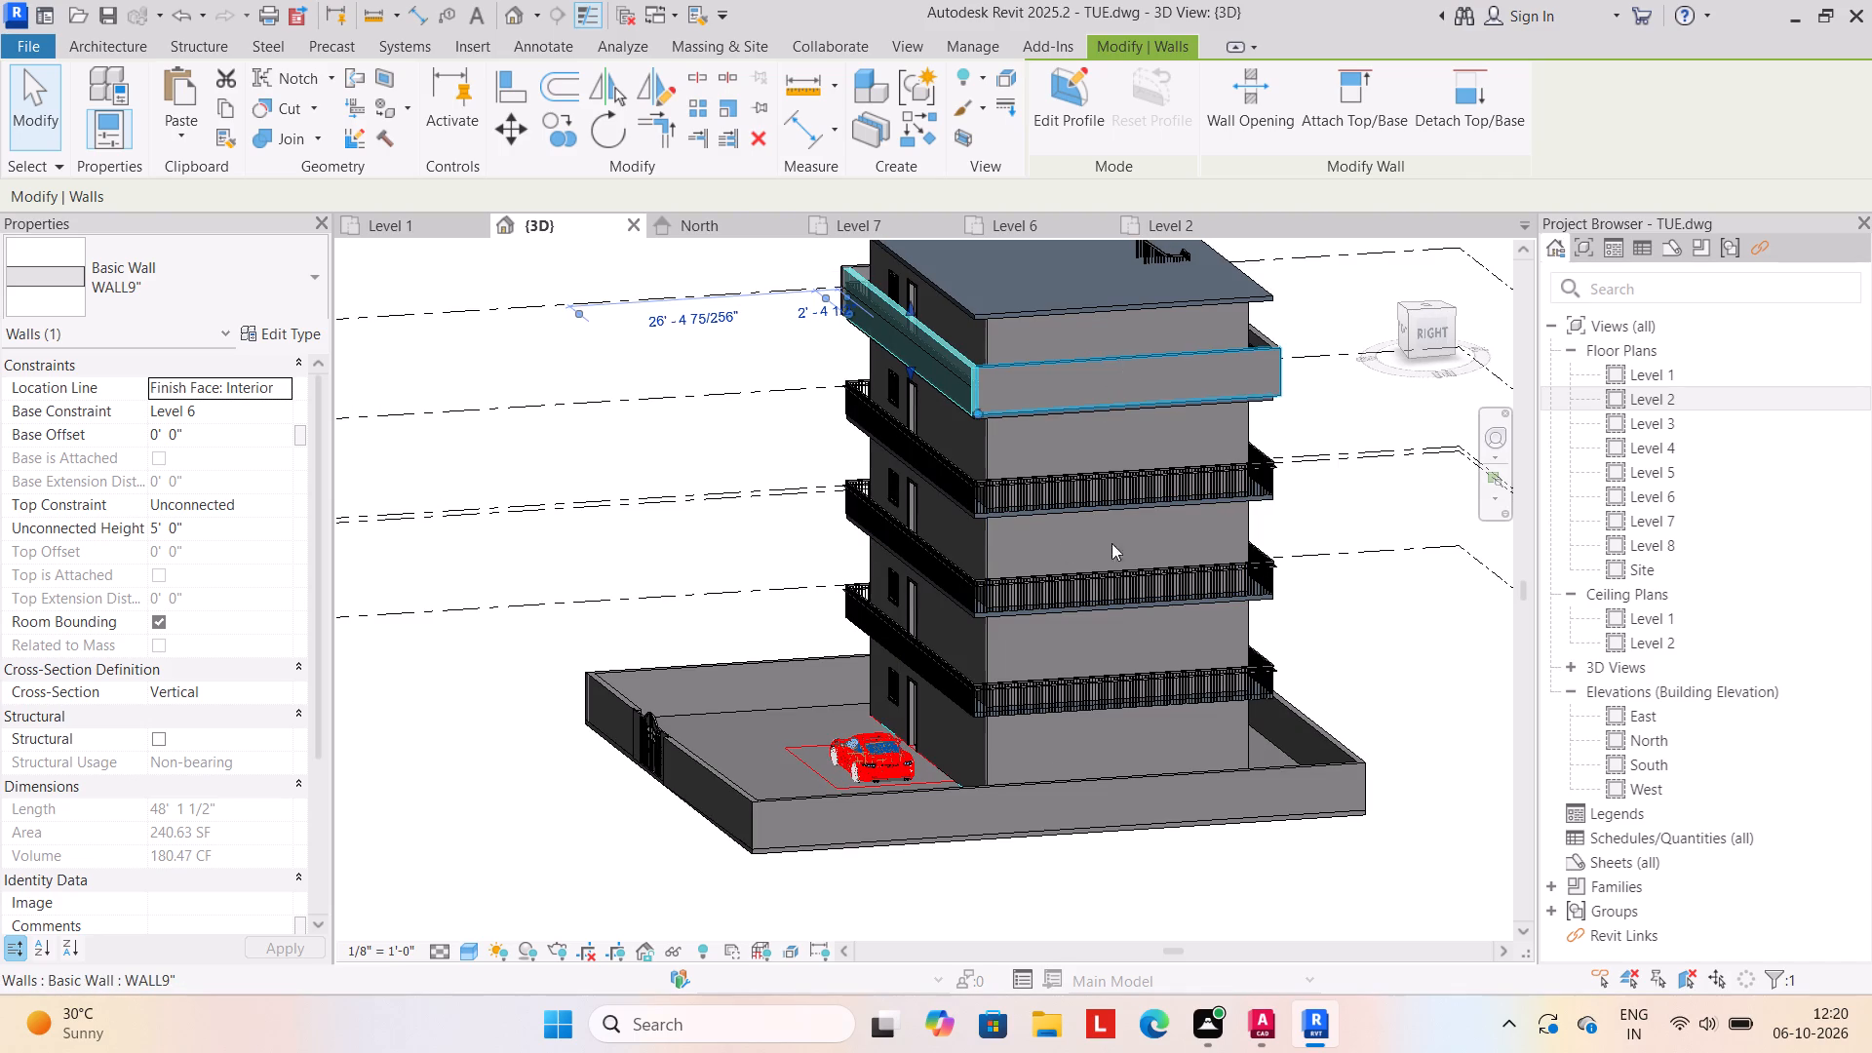
middle_click_drag(1304, 853, 1064, 835, "shift")
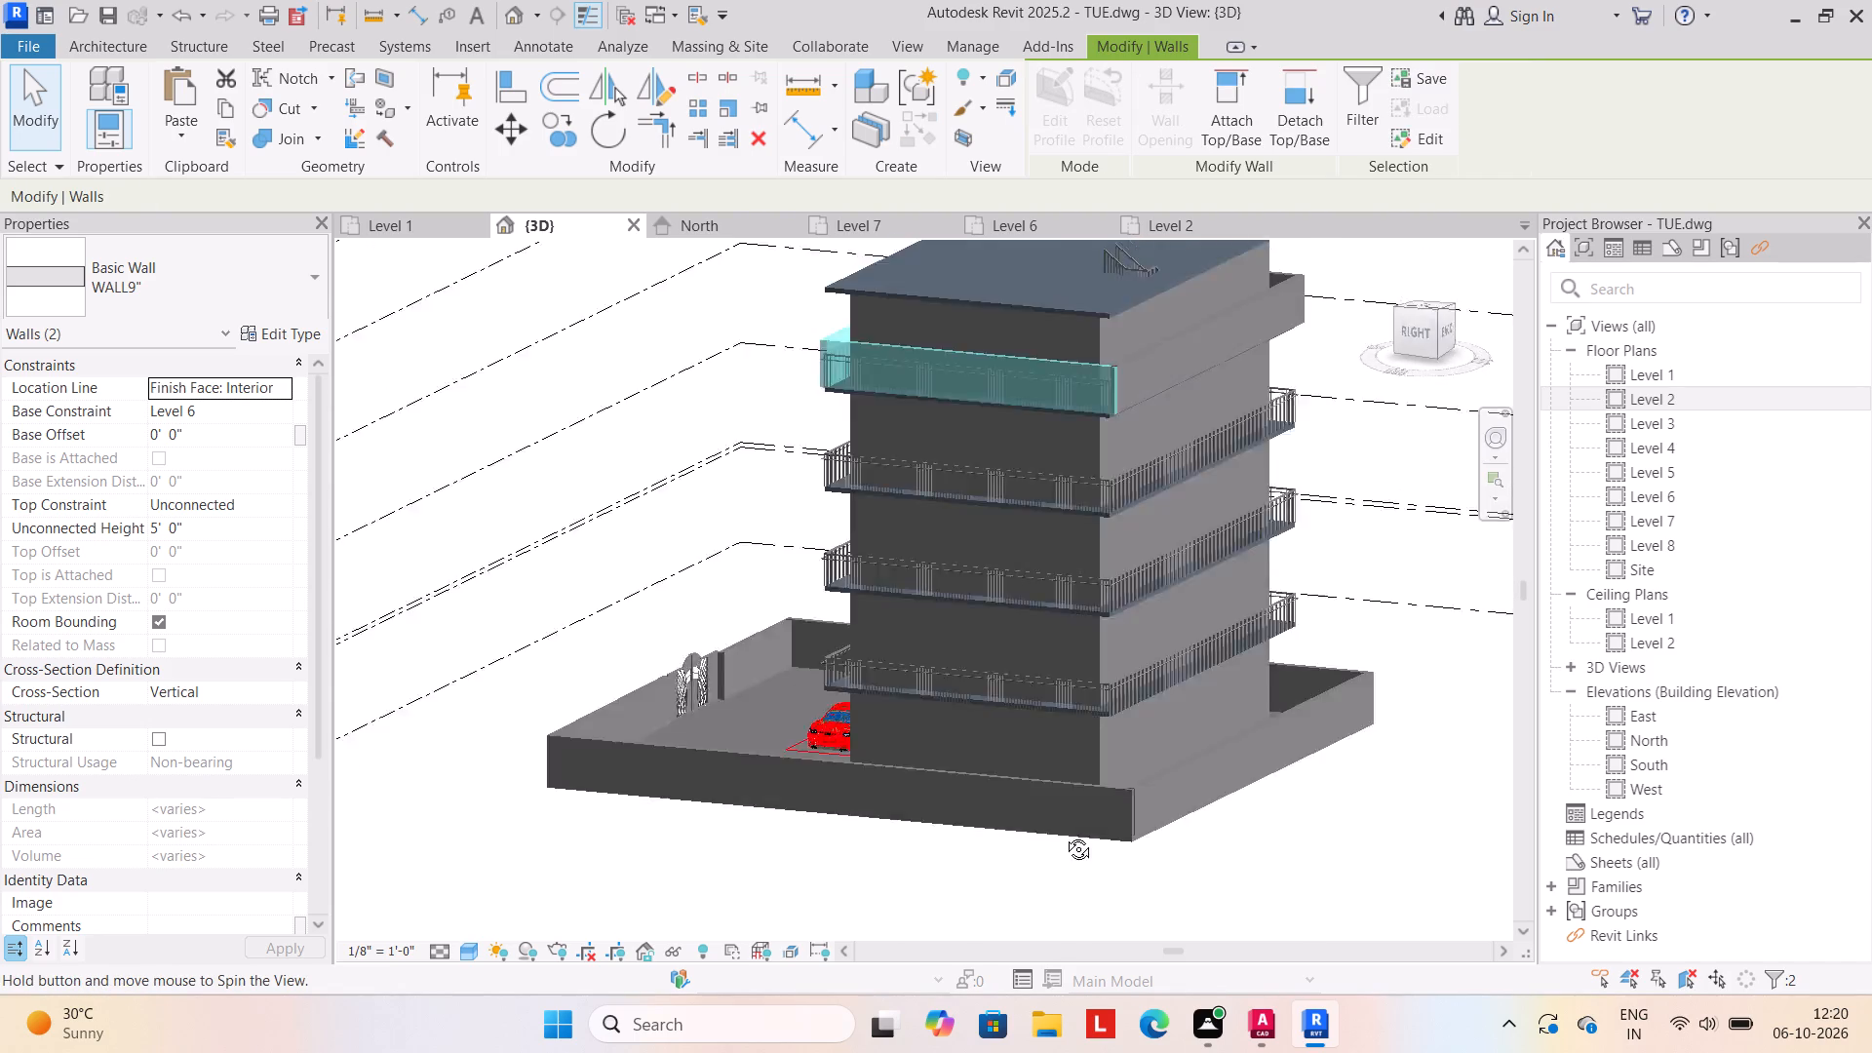
middle_click_drag(1064, 835, 842, 782, "shift")
left_click(1045, 308, "ctrl")
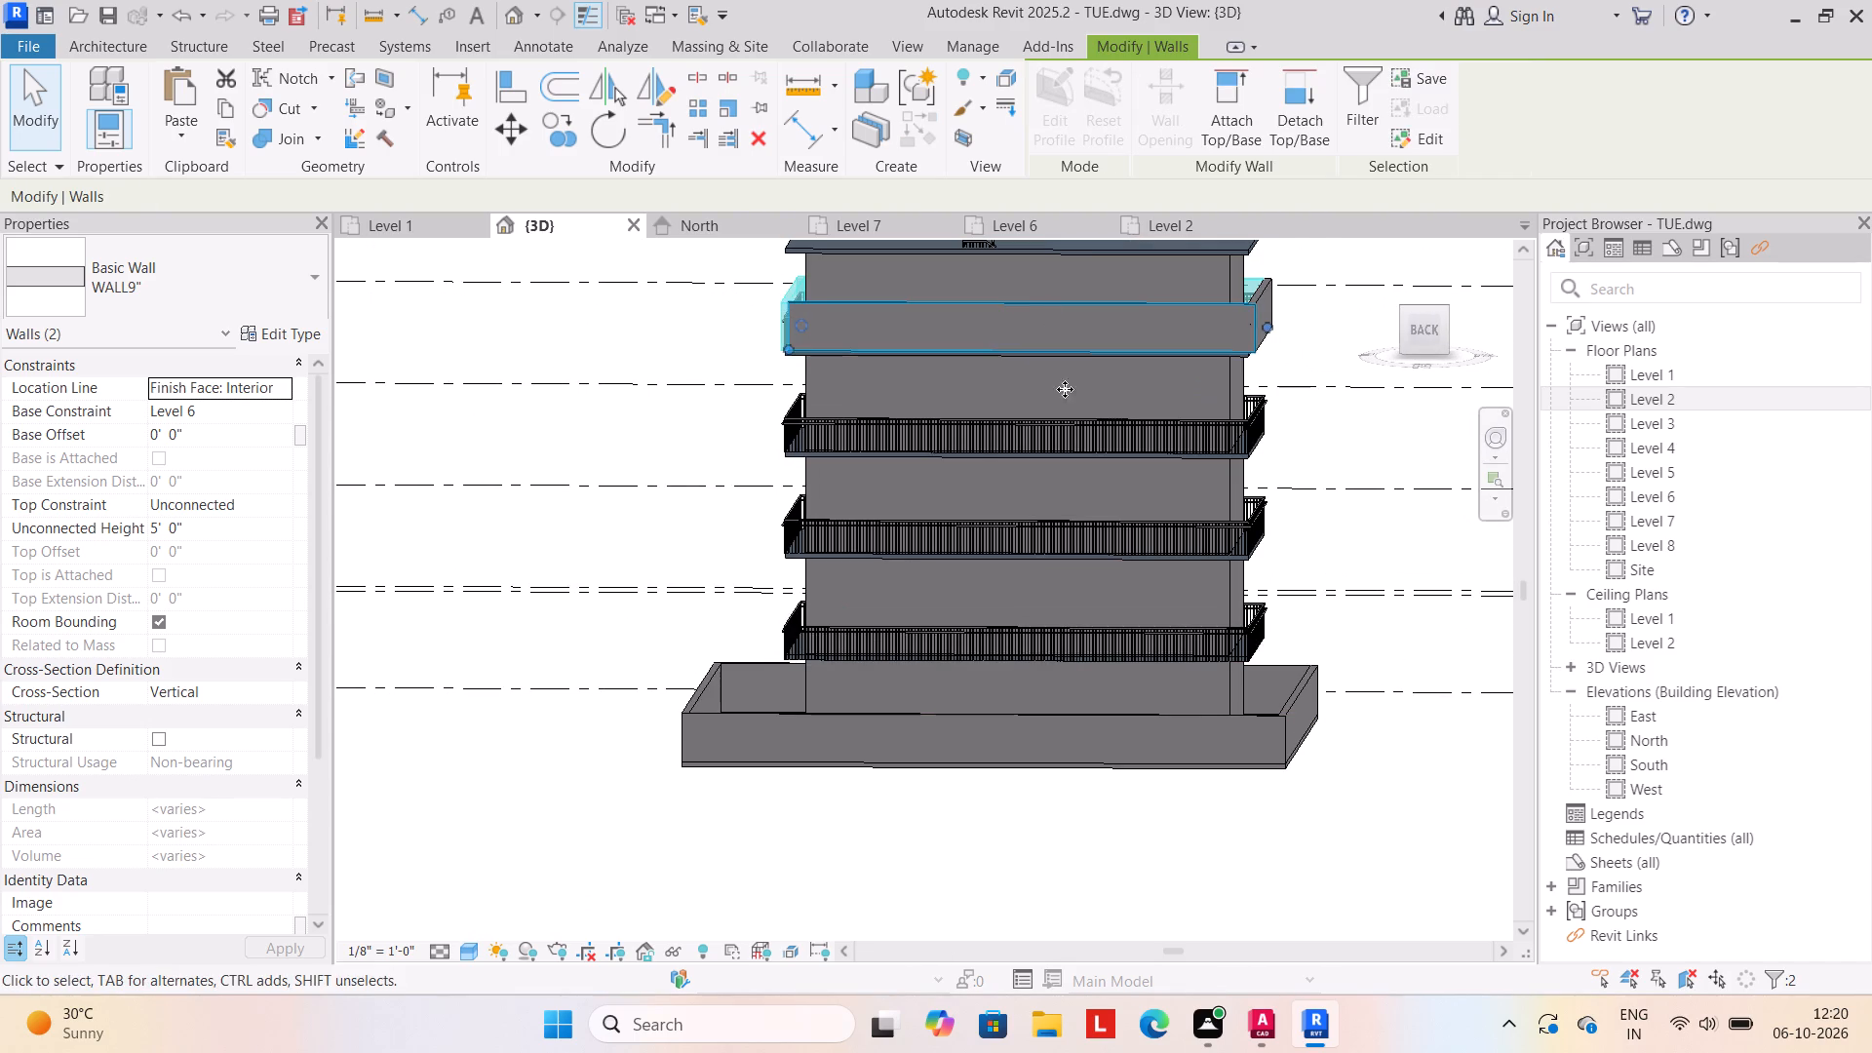
middle_click_drag(1260, 799, 964, 784, "shift")
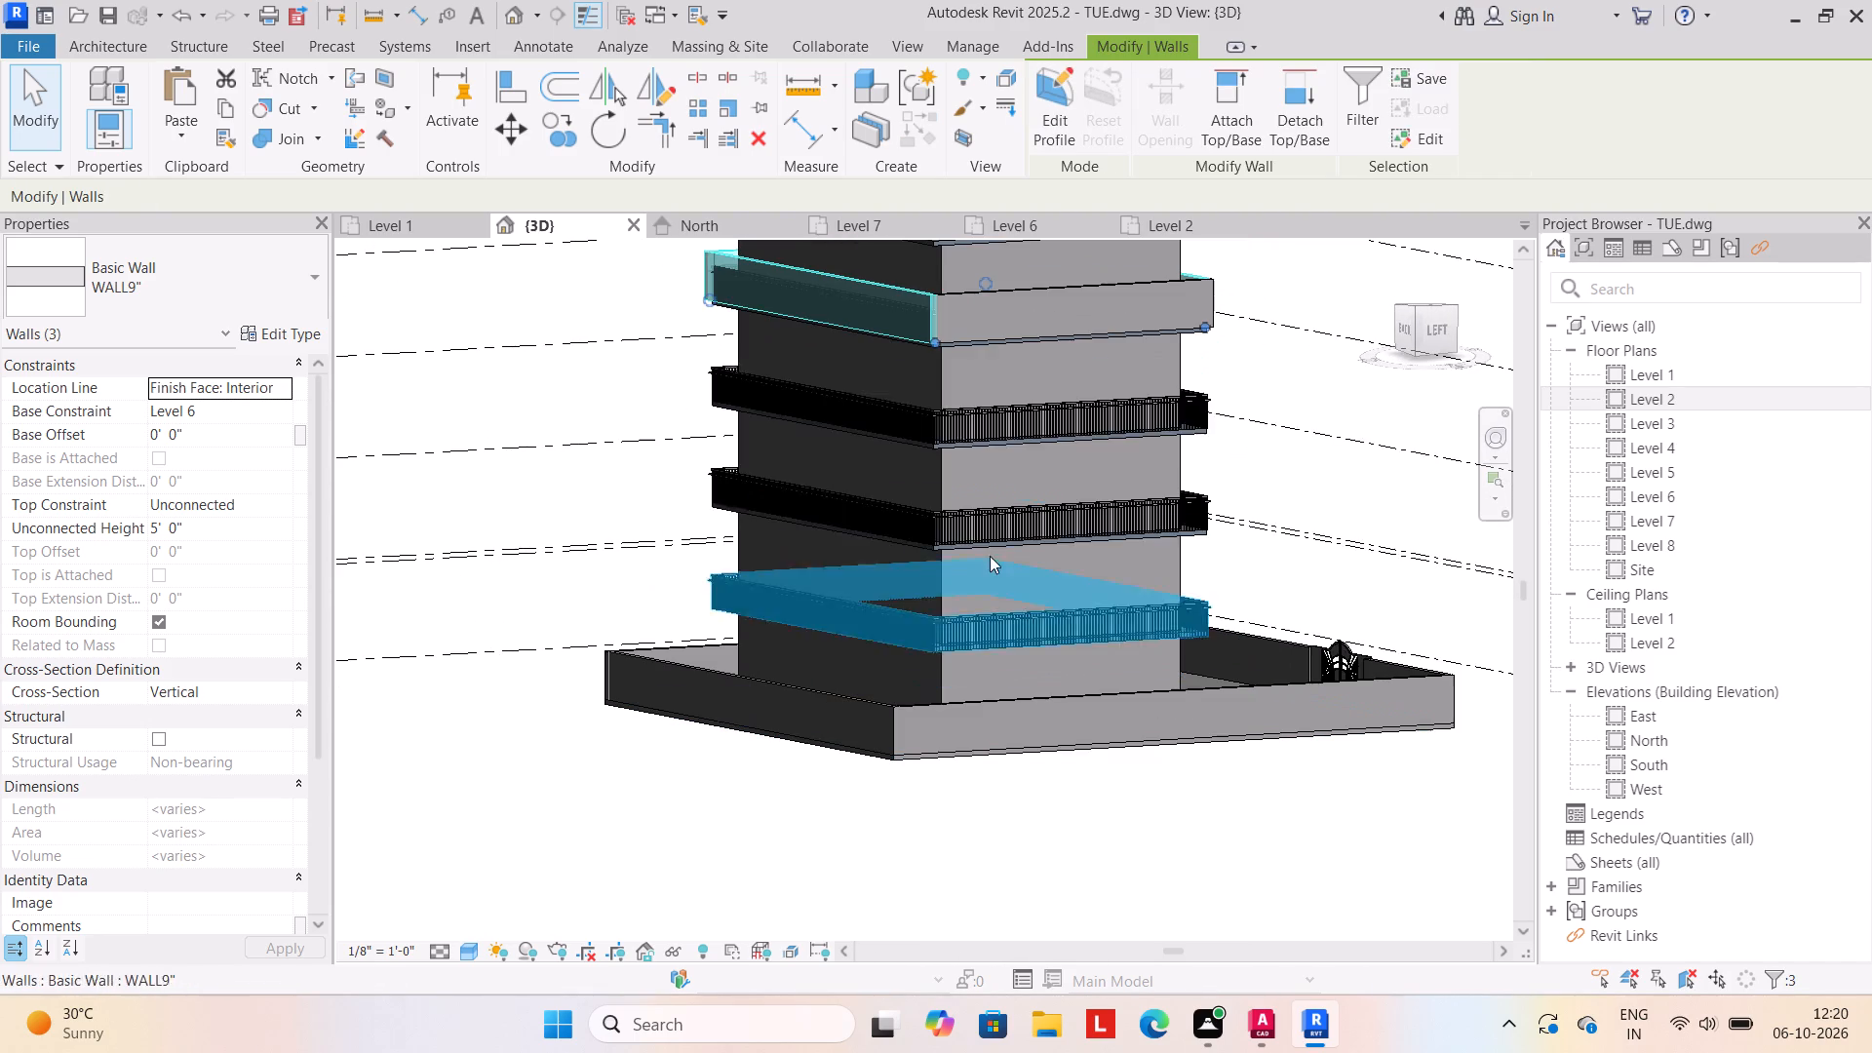
left_click(1092, 283, "ctrl")
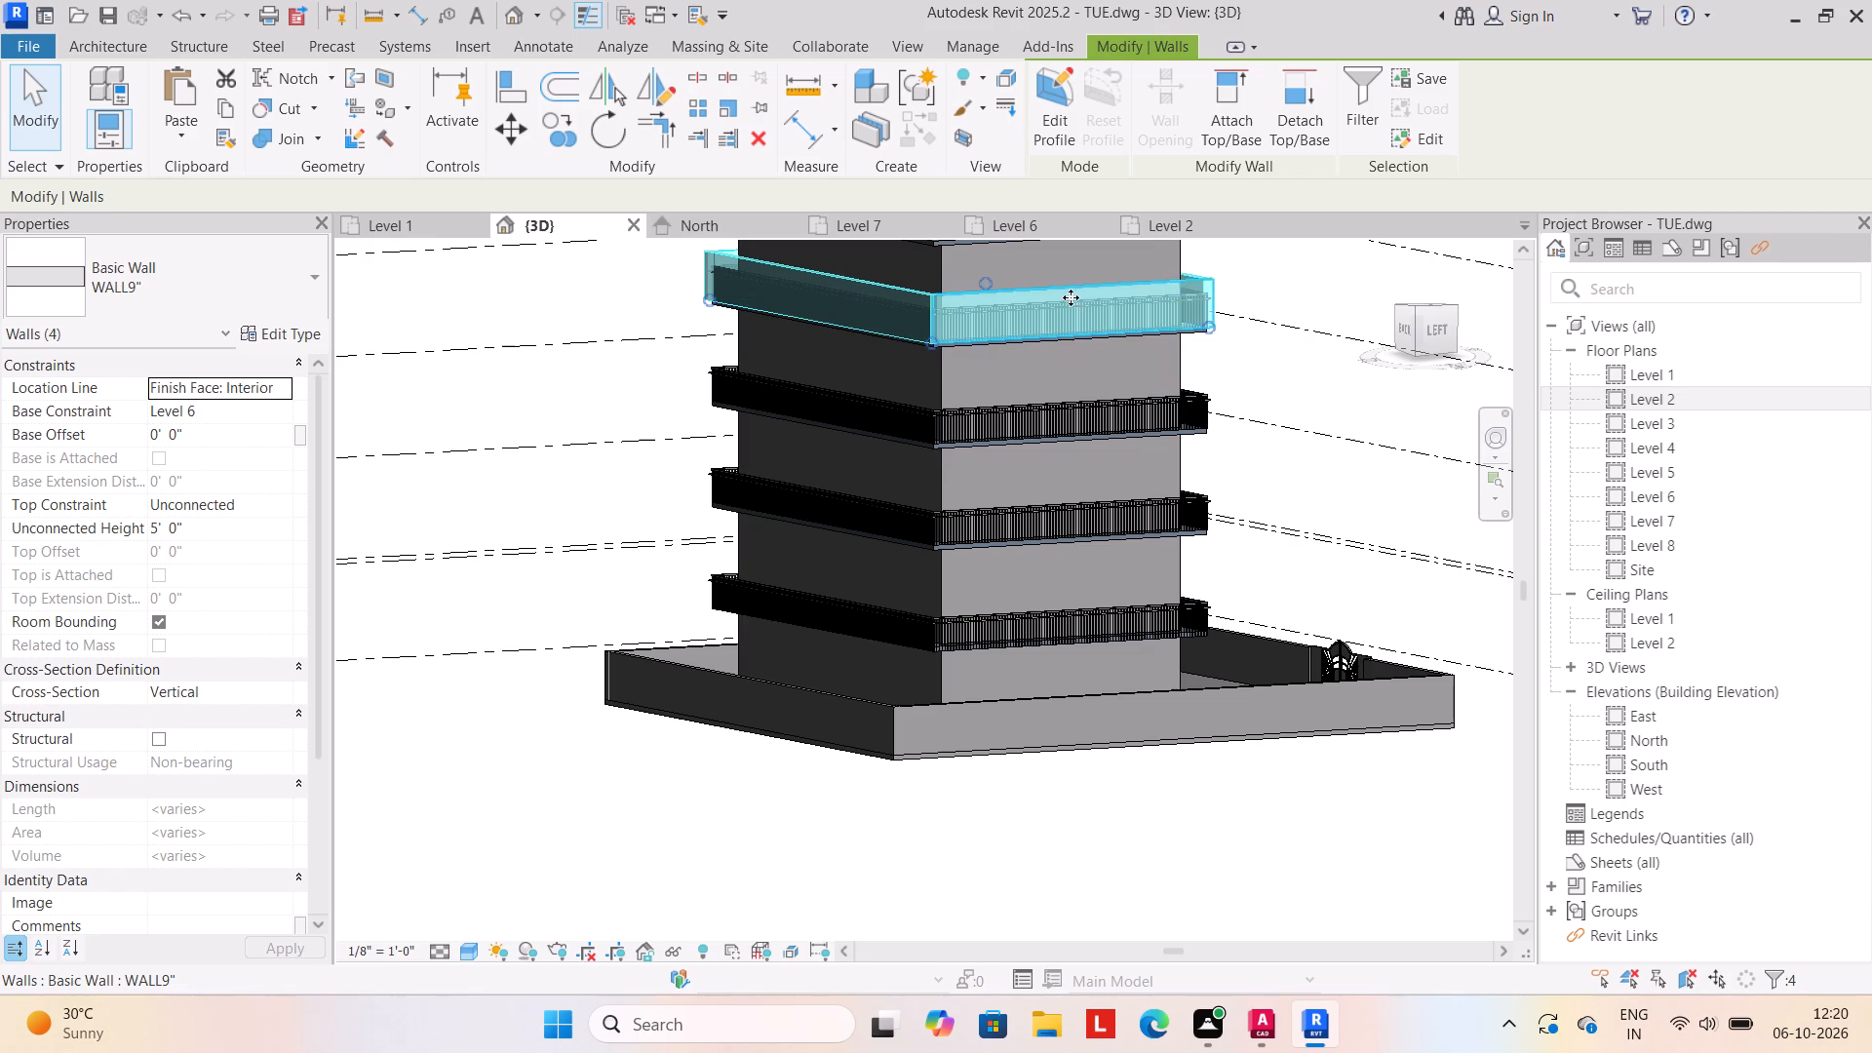
left_click(225, 103)
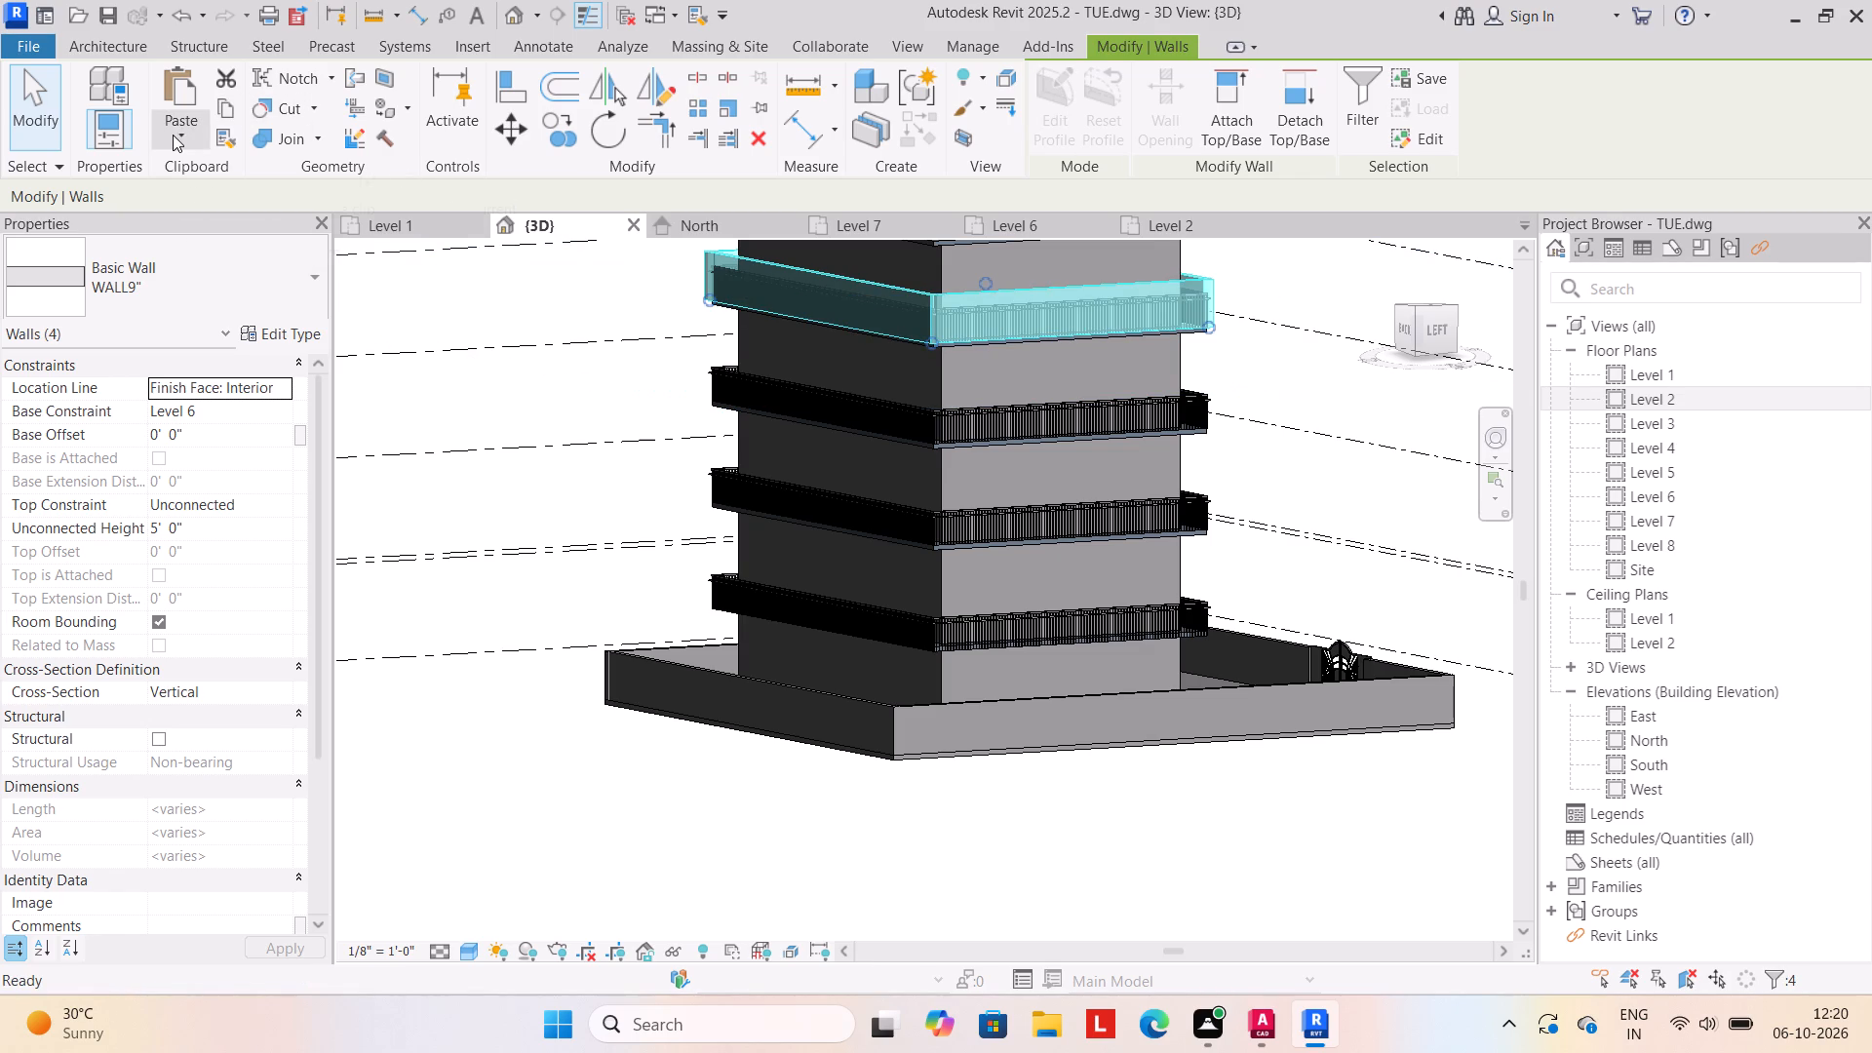
left_click(178, 135)
left_click(239, 226)
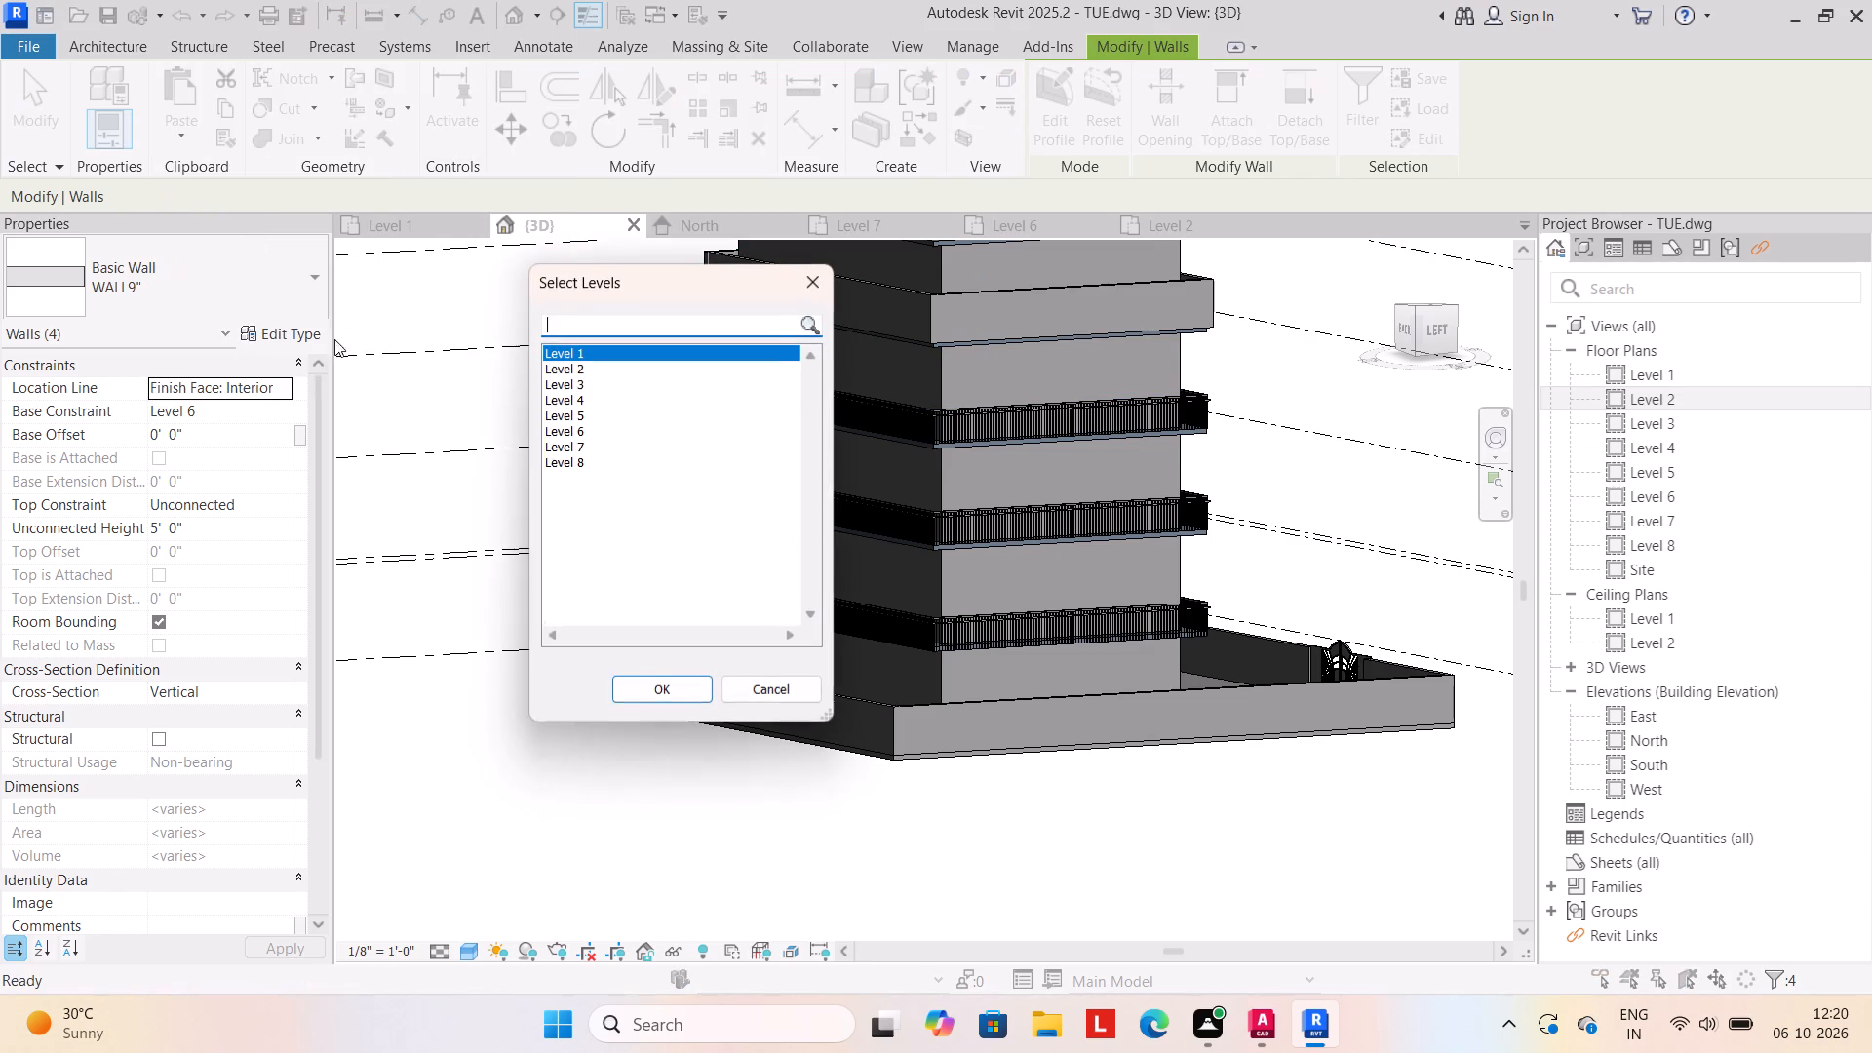
left_click(604, 448)
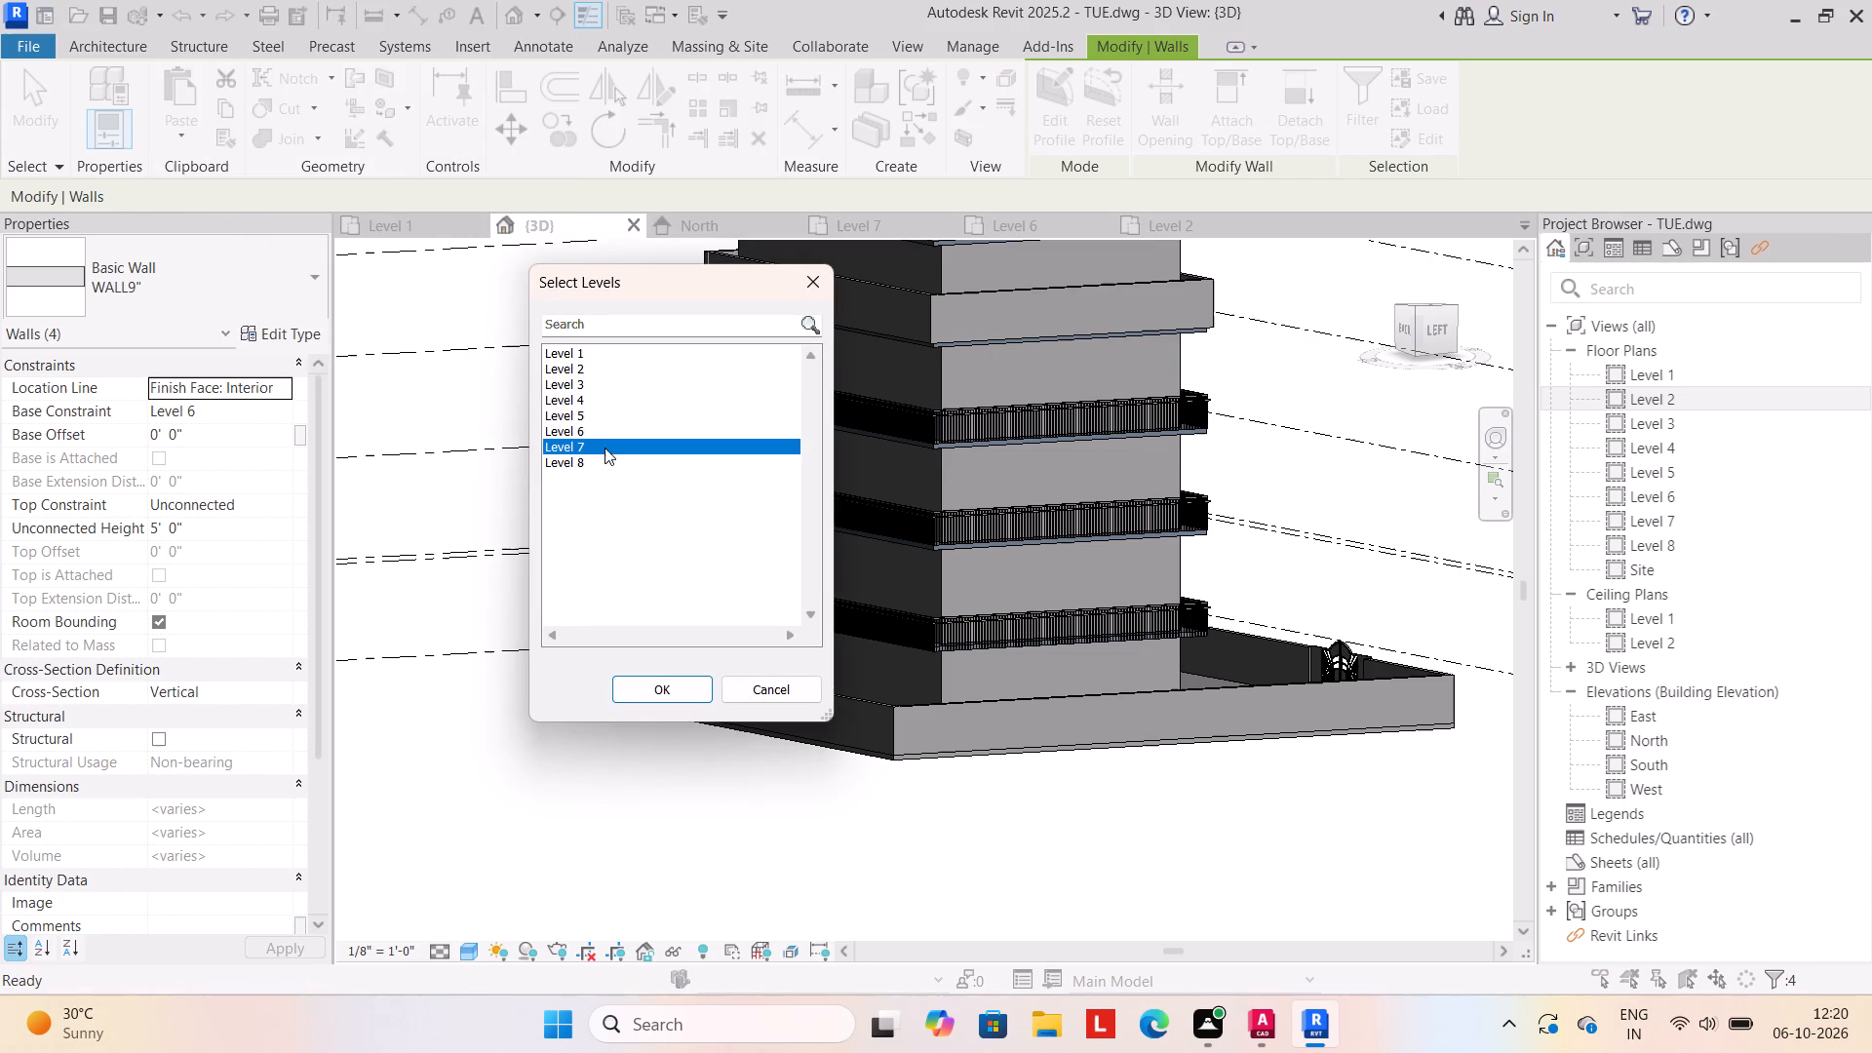
left_click(640, 688)
Delete the four original WALL9" enclosure walls around Level 6, keeping the railings and the Level 7 walls.
scroll(614, 752, "down", 2)
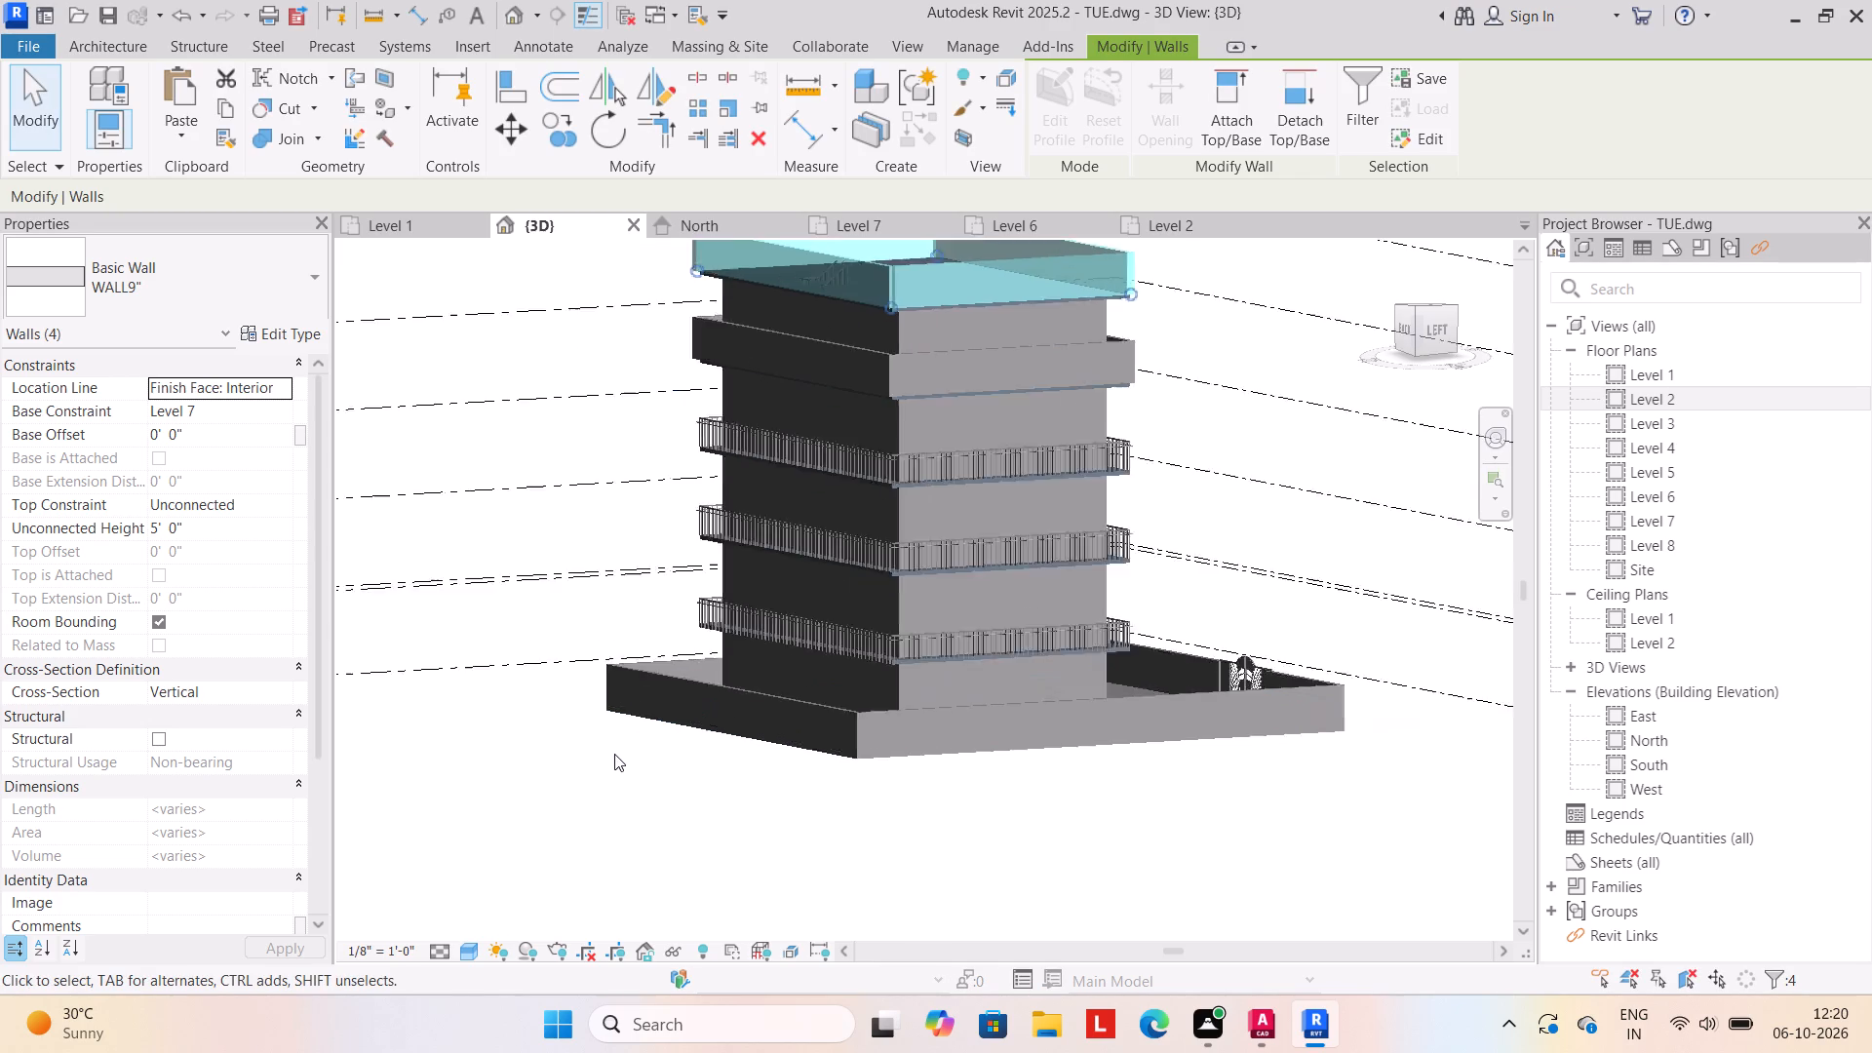
scroll(614, 754, "down", 1)
middle_click_drag(614, 751, 602, 815)
left_click(604, 811)
scroll(866, 410, "up", 5)
left_click(865, 621)
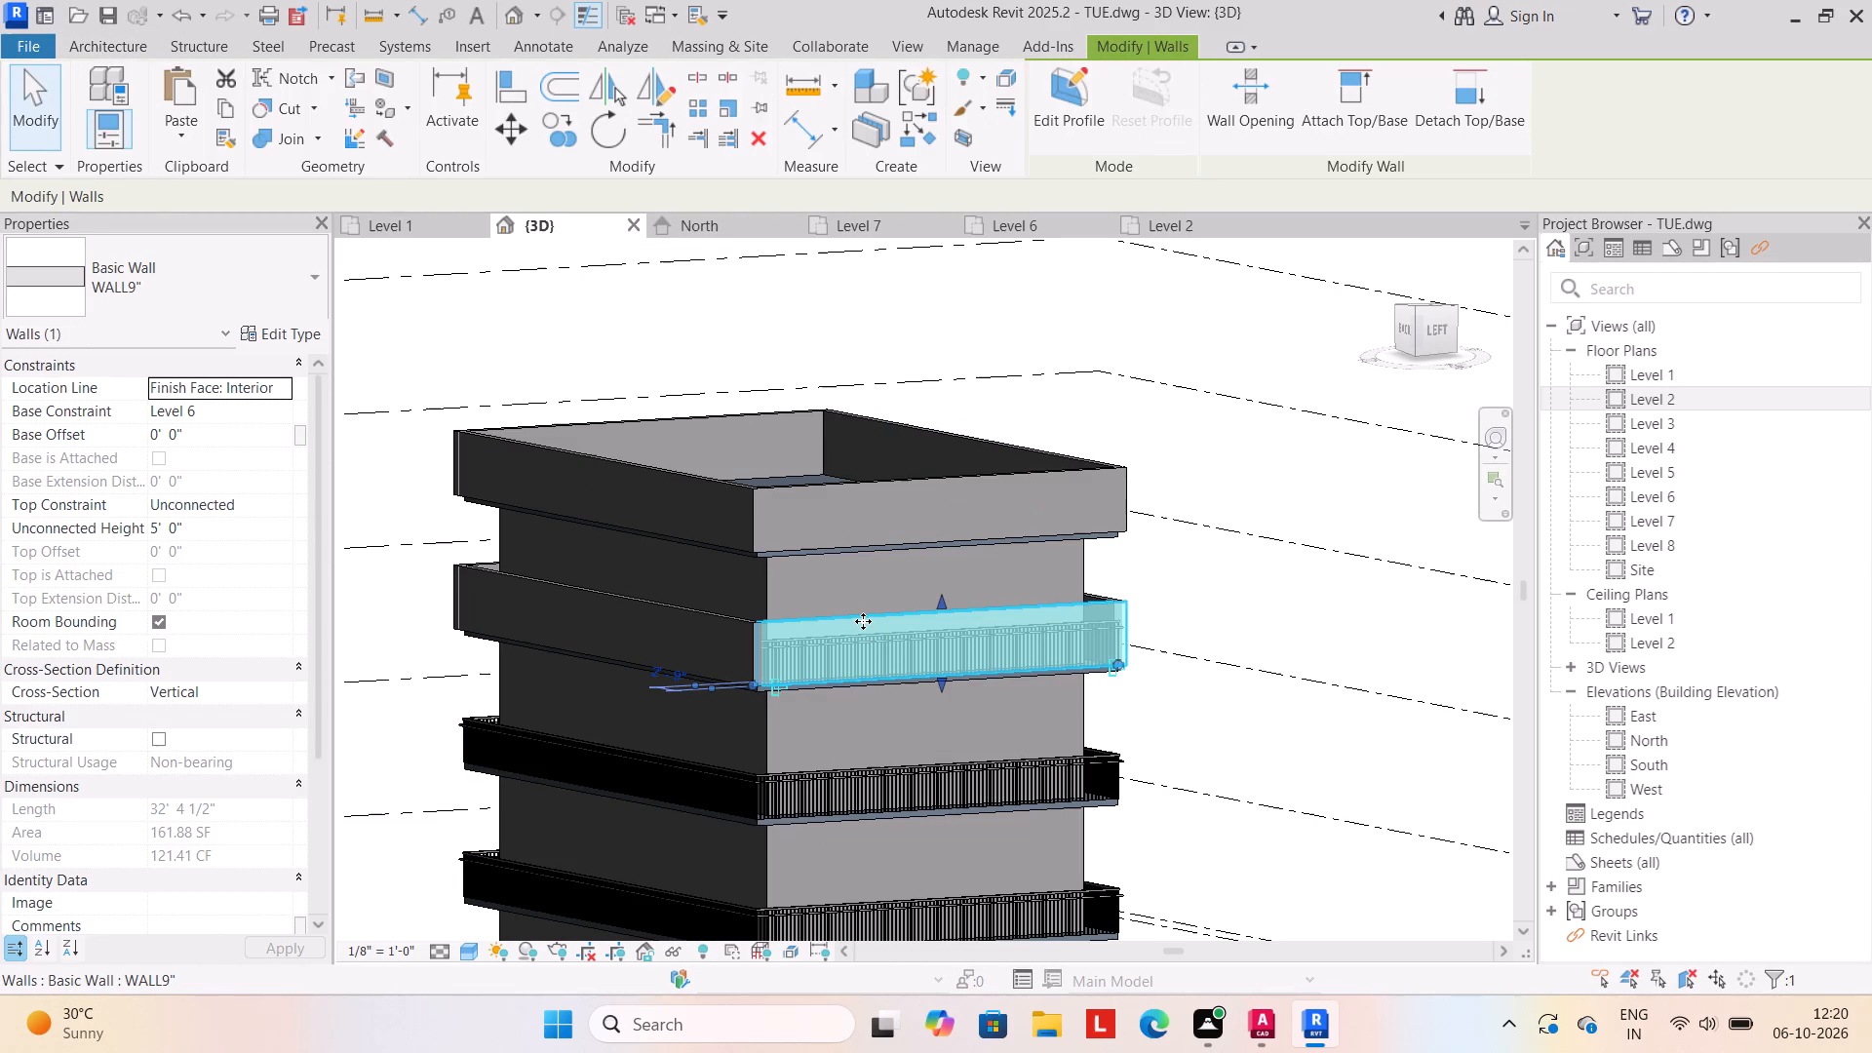
key("Delete")
left_click(751, 618)
key("Delete")
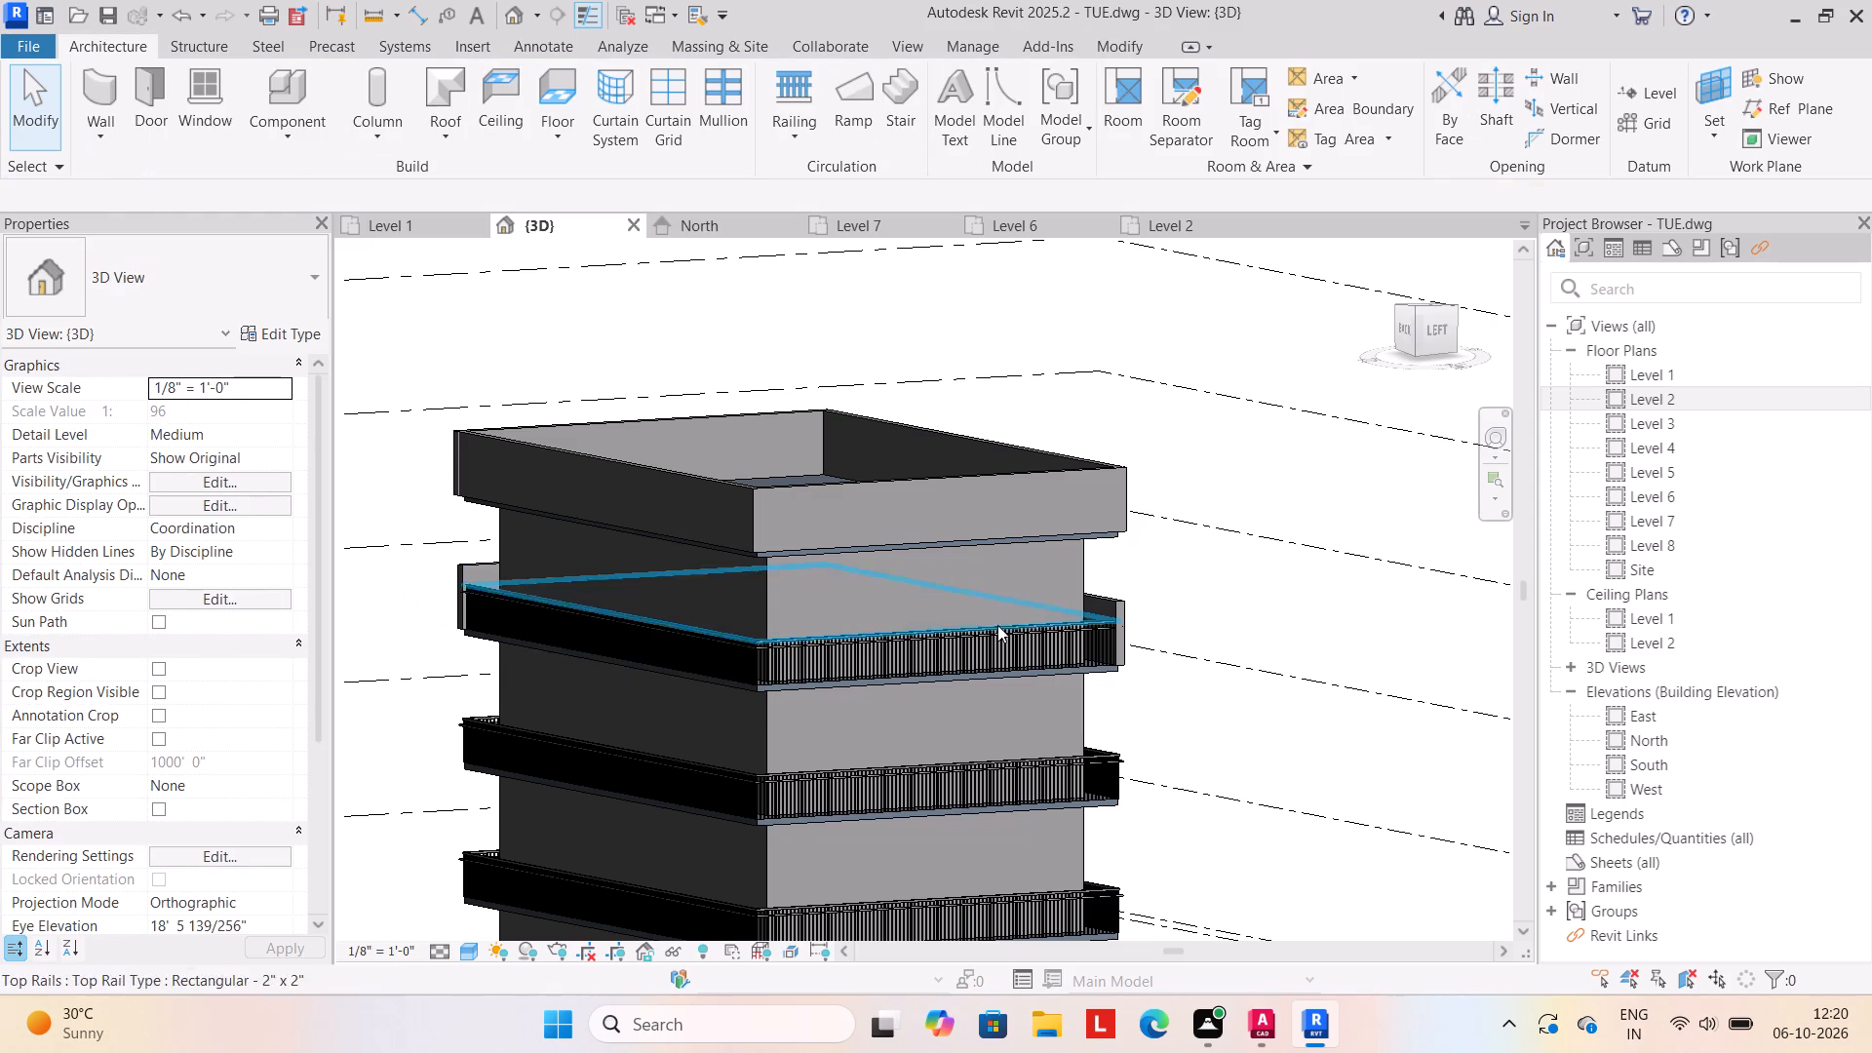
left_click(1117, 597)
key("Delete")
scroll(972, 699, "down", 2)
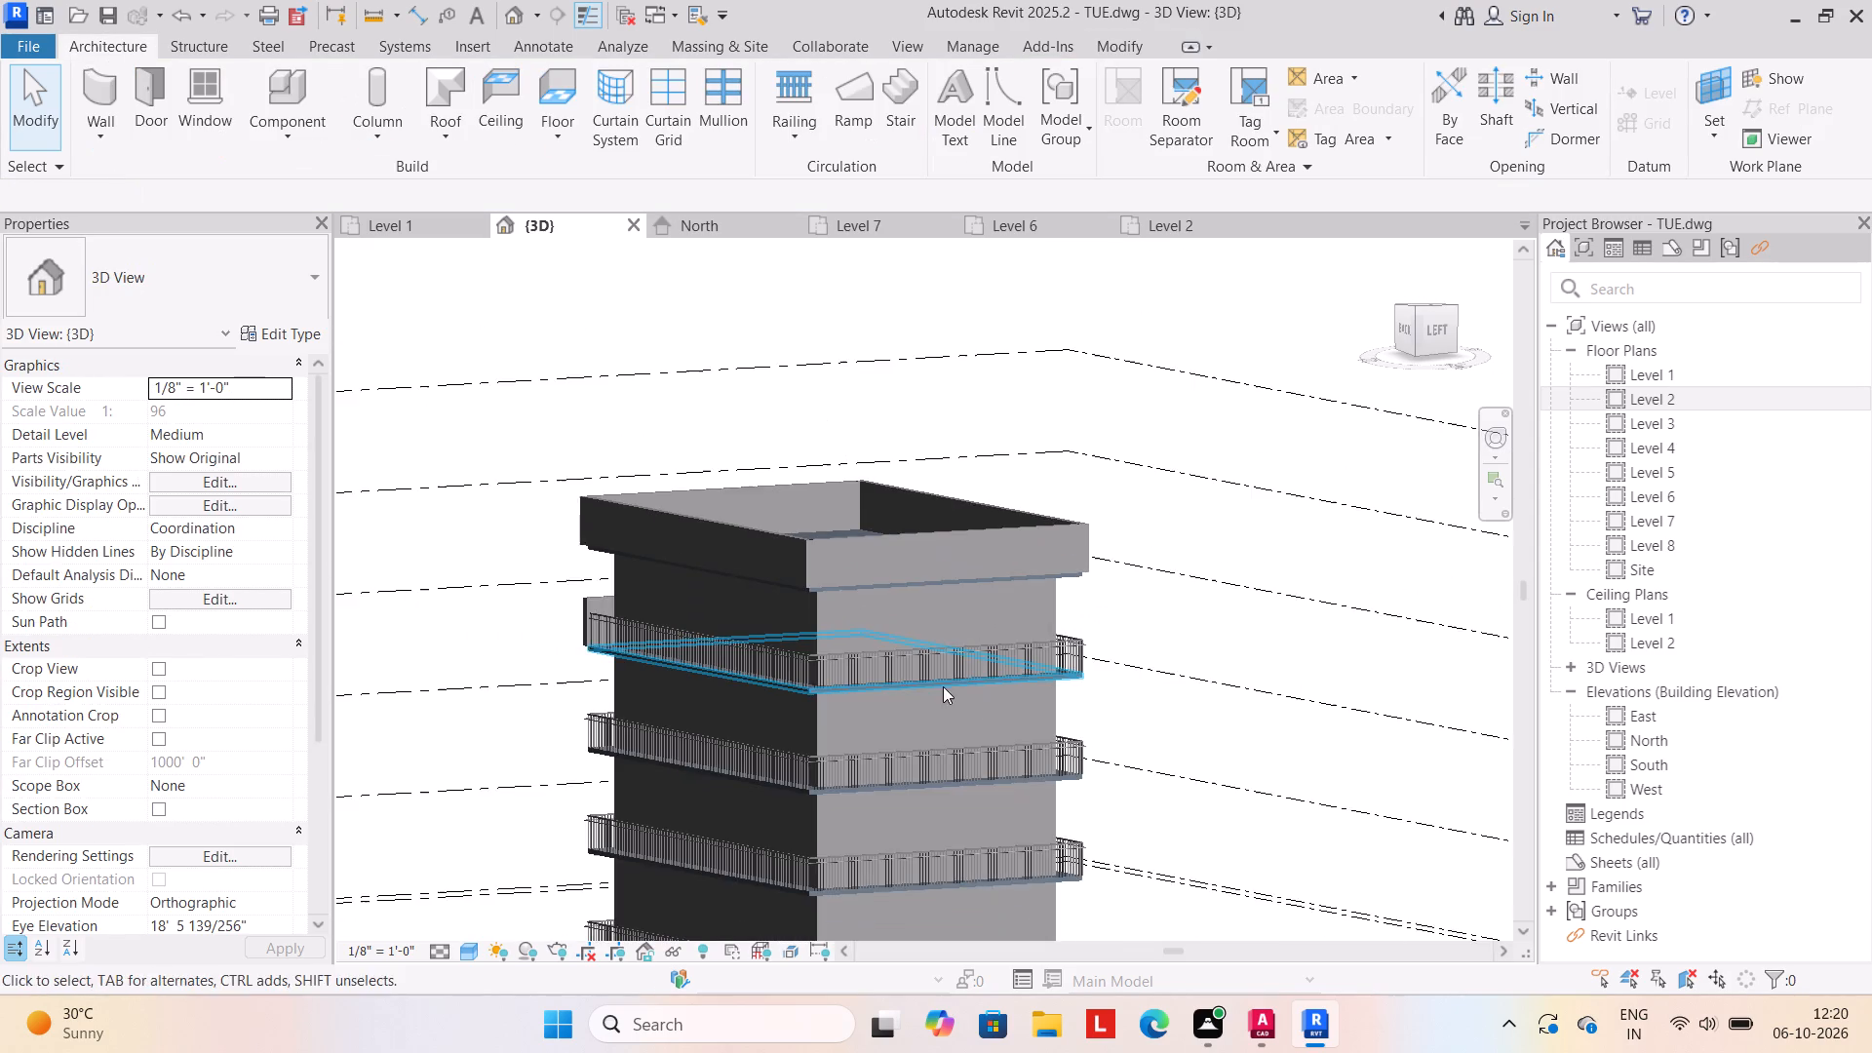
middle_click_drag(939, 684, 948, 542)
middle_click_drag(696, 652, 1330, 683, "shift")
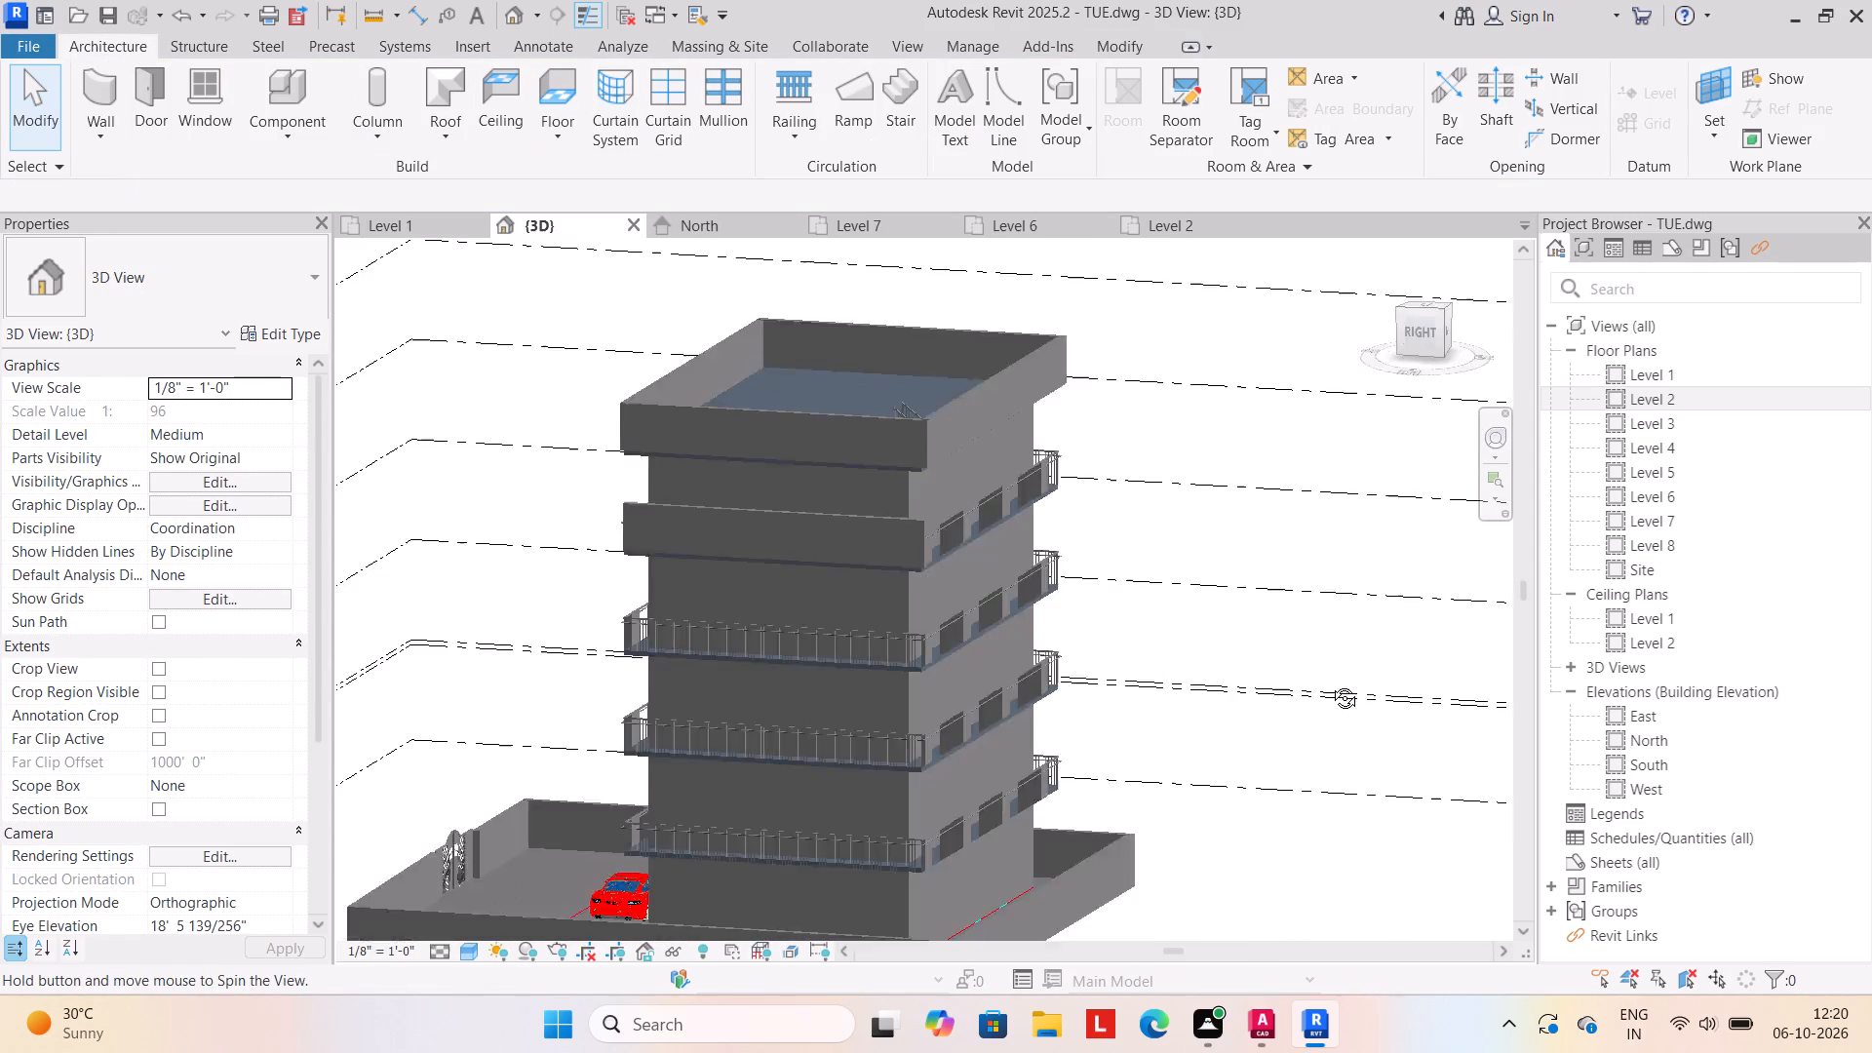
middle_click_drag(1330, 683, 1371, 683, "shift")
left_click(1022, 510)
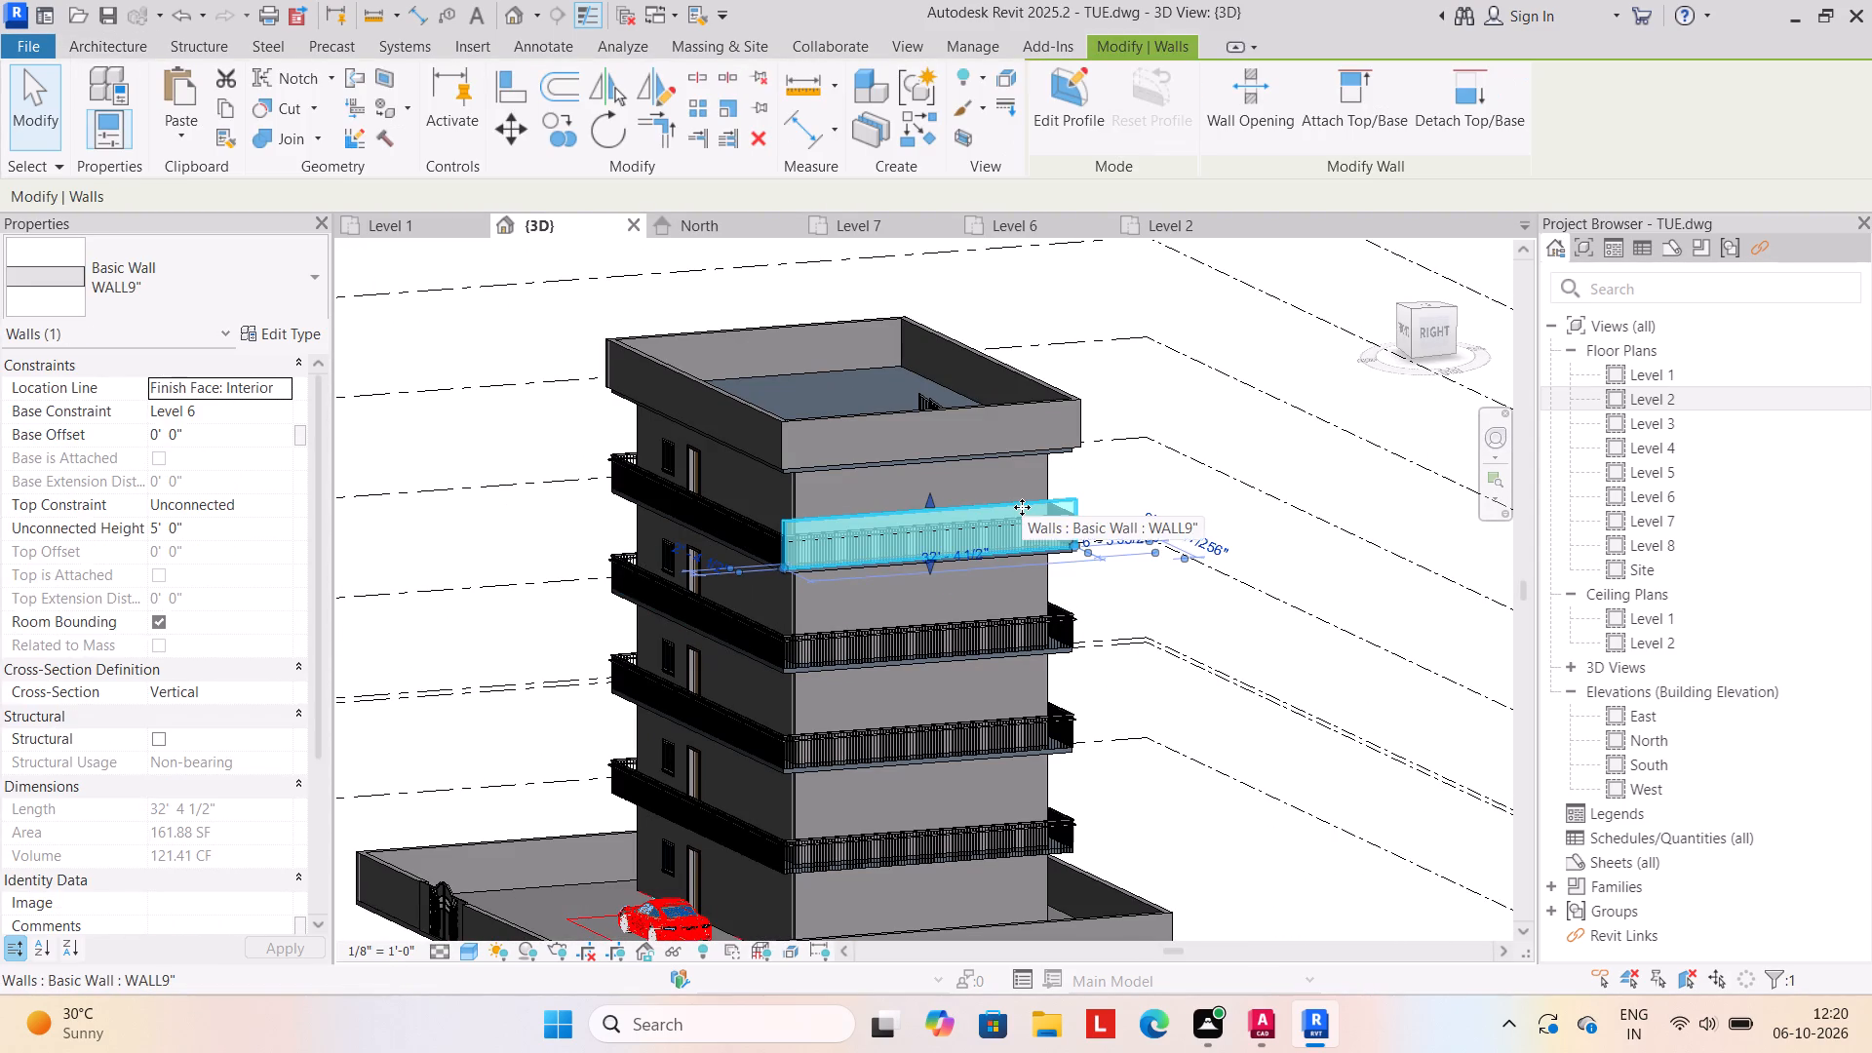
key("Delete")
Examine the building in 3D from above, the side and the front, including the rooftop walls, railings and gate.
scroll(784, 618, "down", 2)
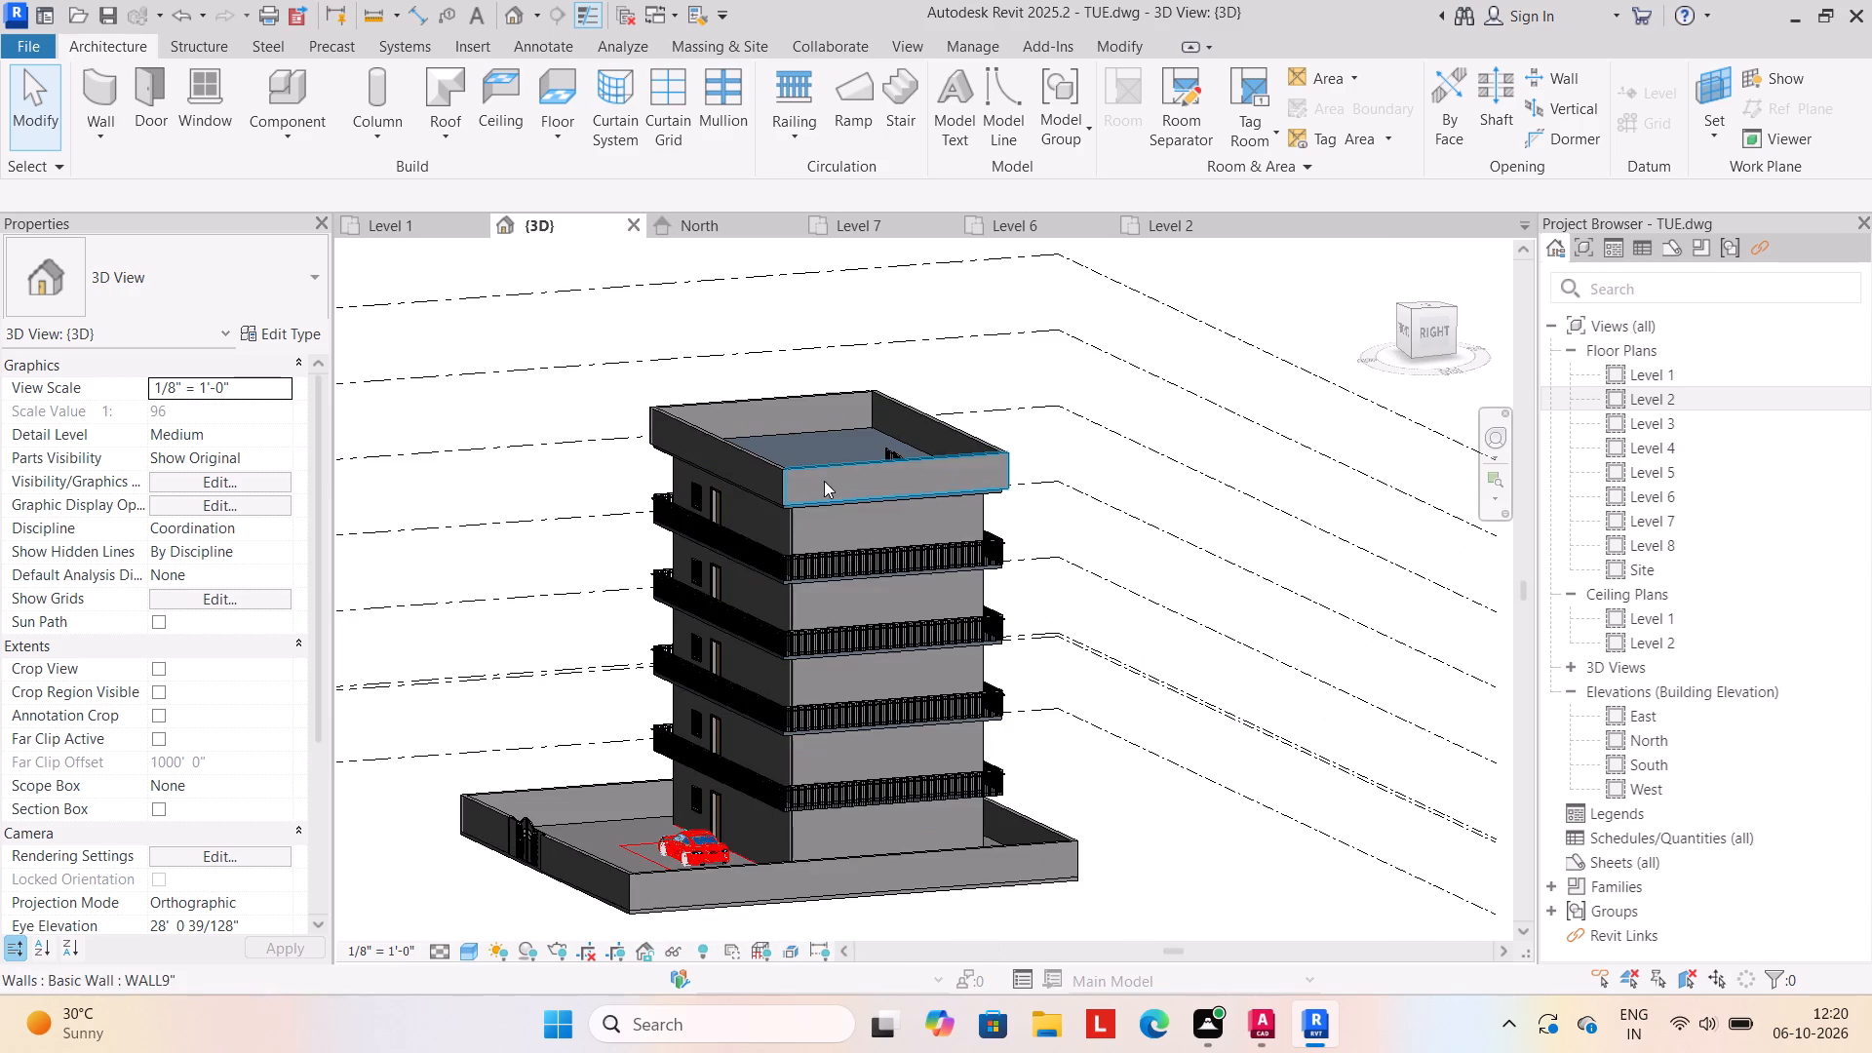
middle_click_drag(828, 601, 814, 690, "shift")
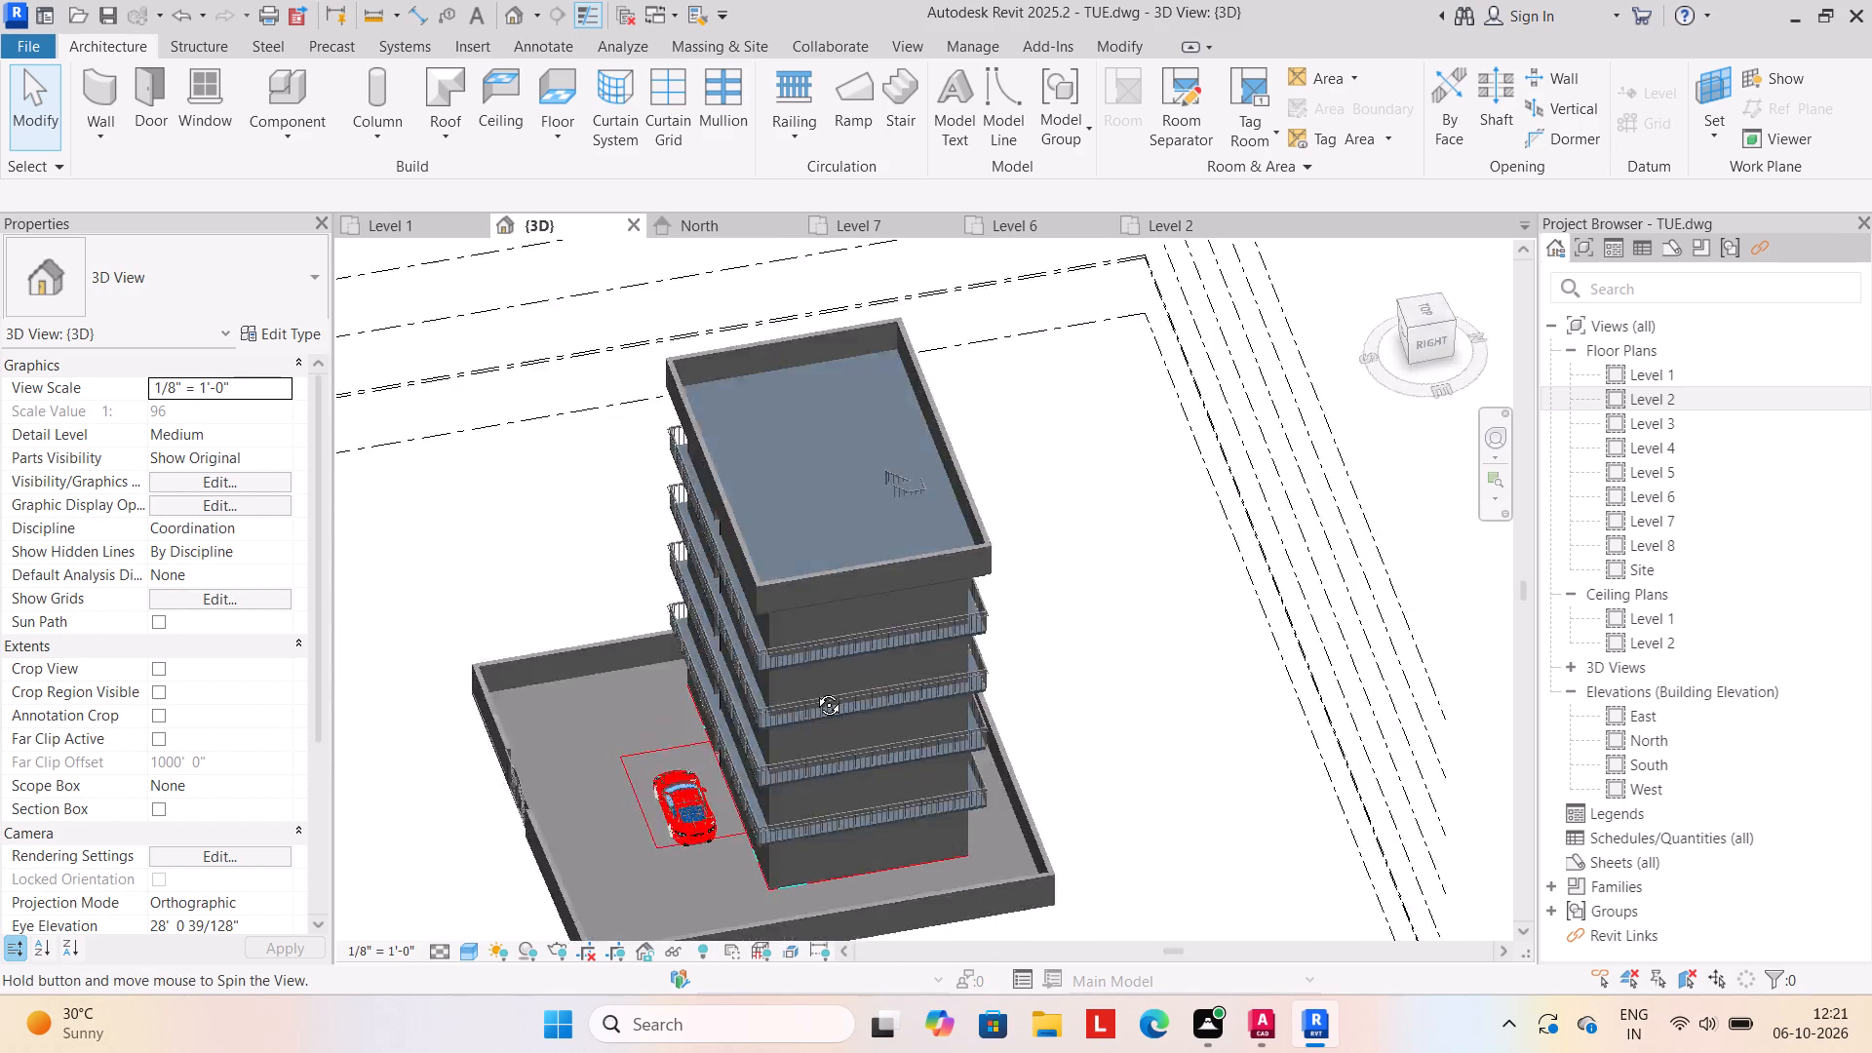
middle_click_drag(814, 690, 831, 540, "shift")
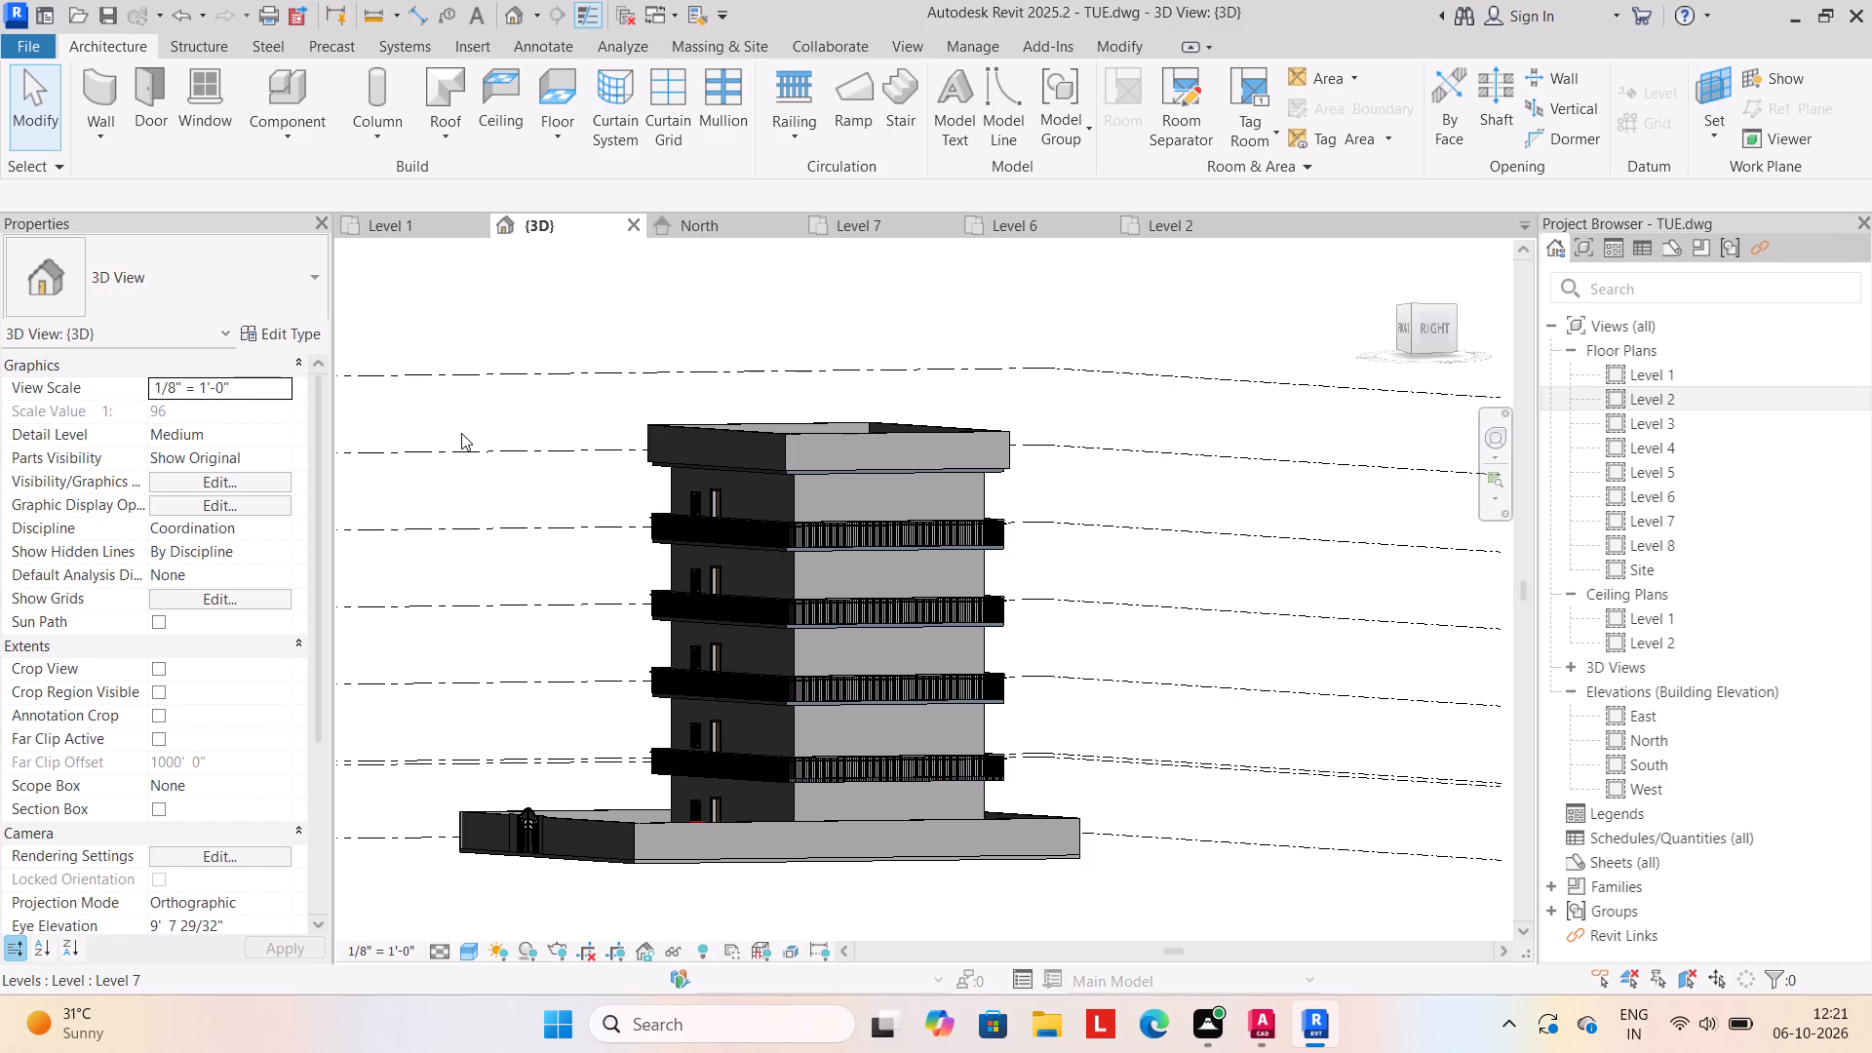
scroll(610, 725, "down", 3)
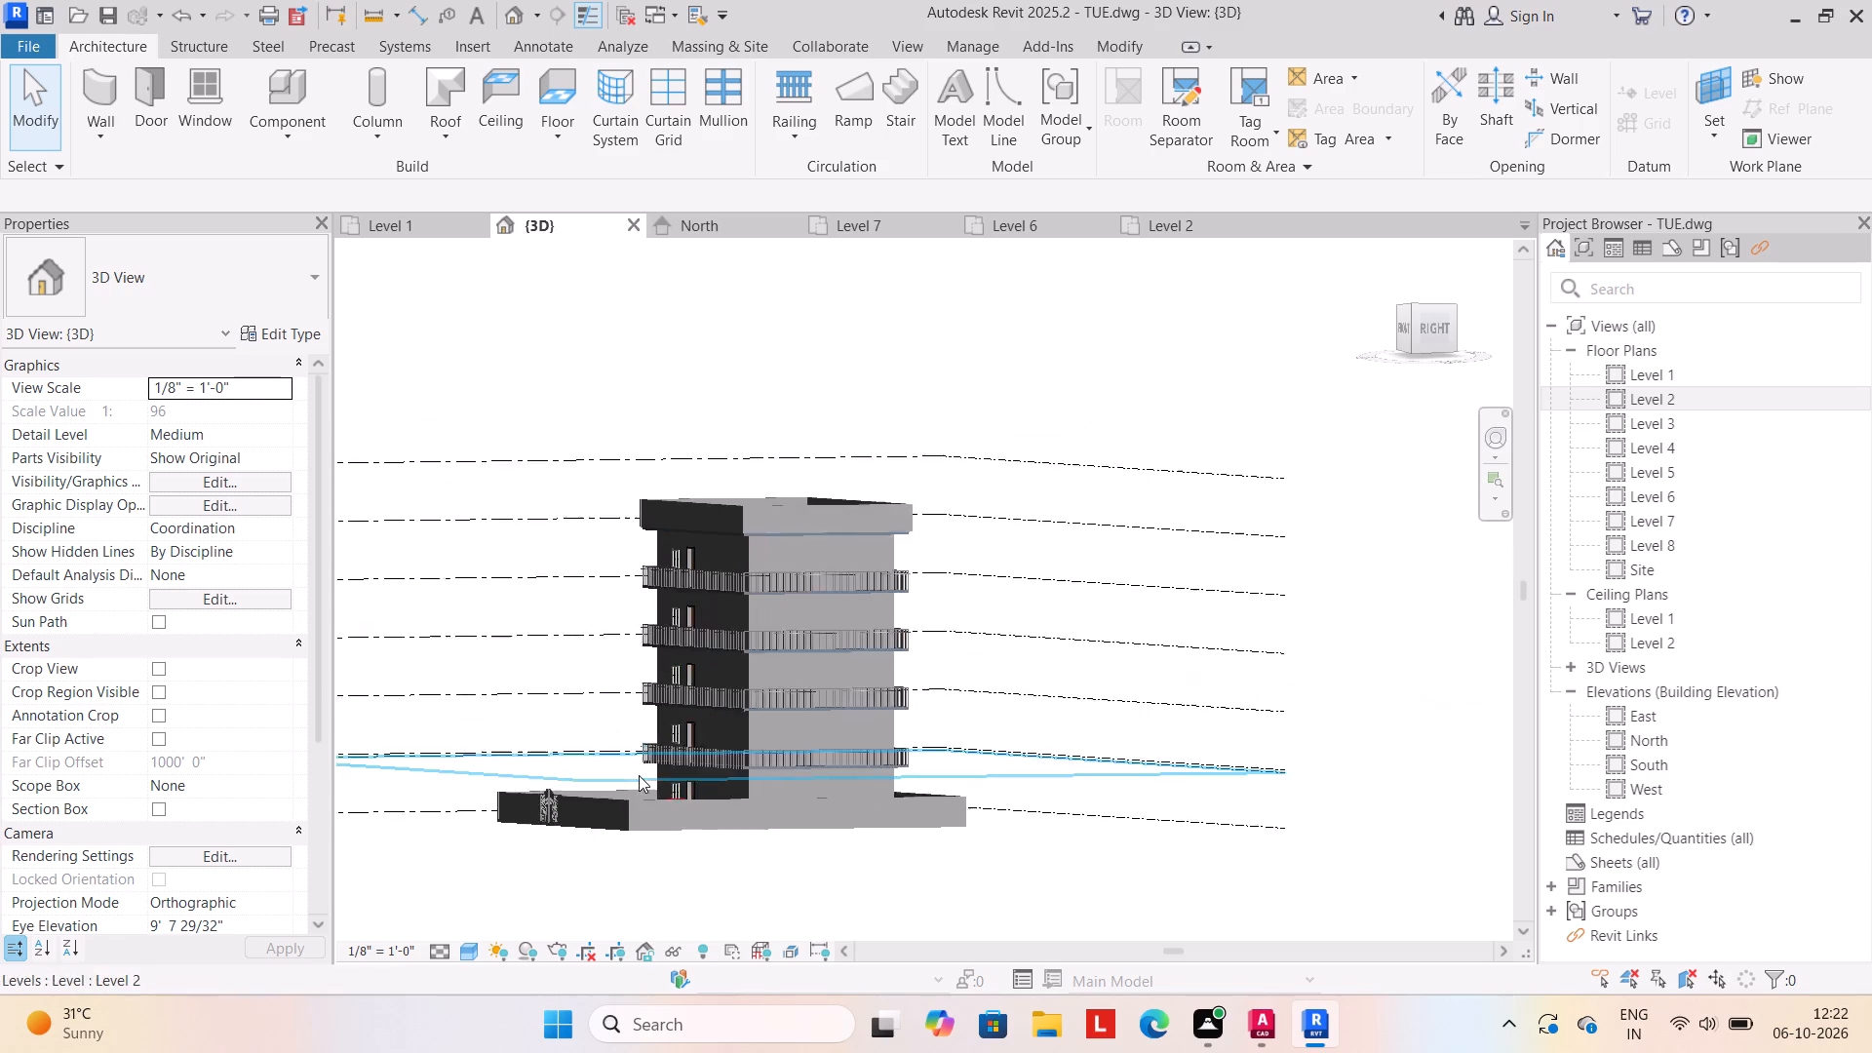
scroll(639, 775, "down", 1)
middle_click_drag(537, 837, 676, 874)
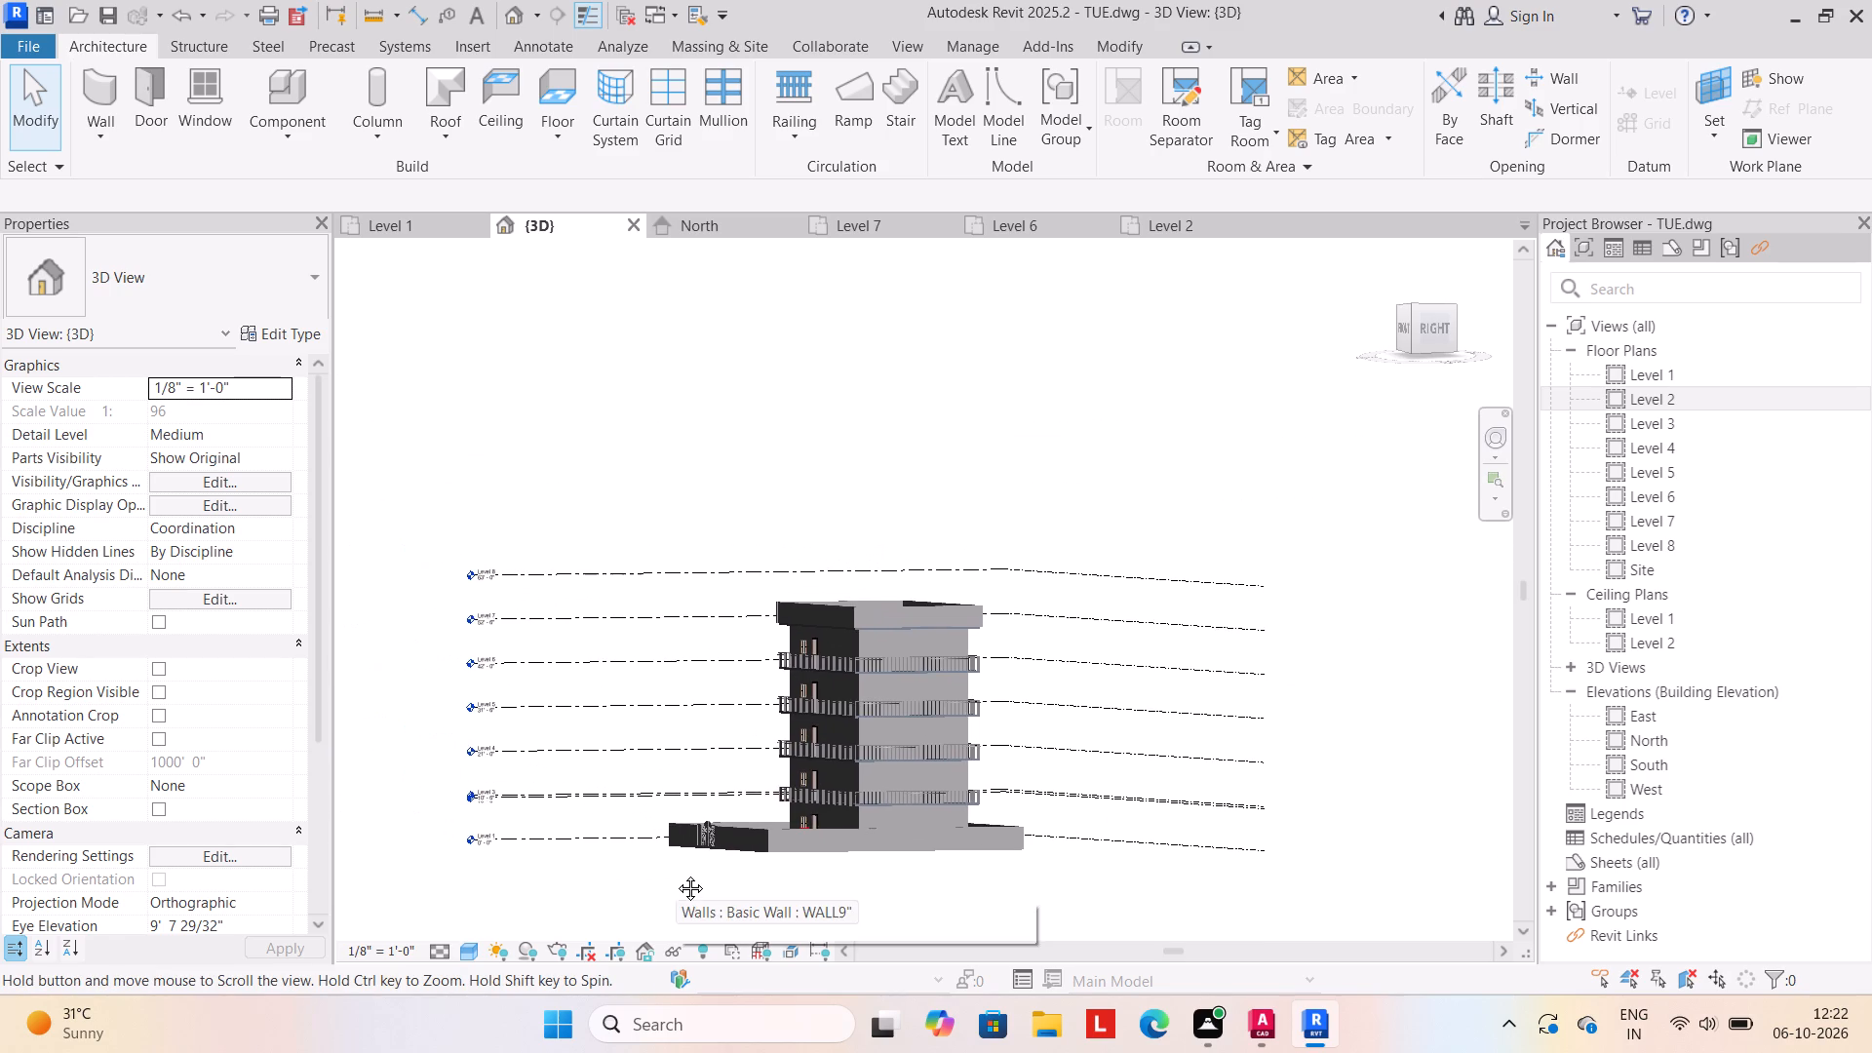
middle_click_drag(676, 874, 681, 874)
scroll(812, 843, "up", 5)
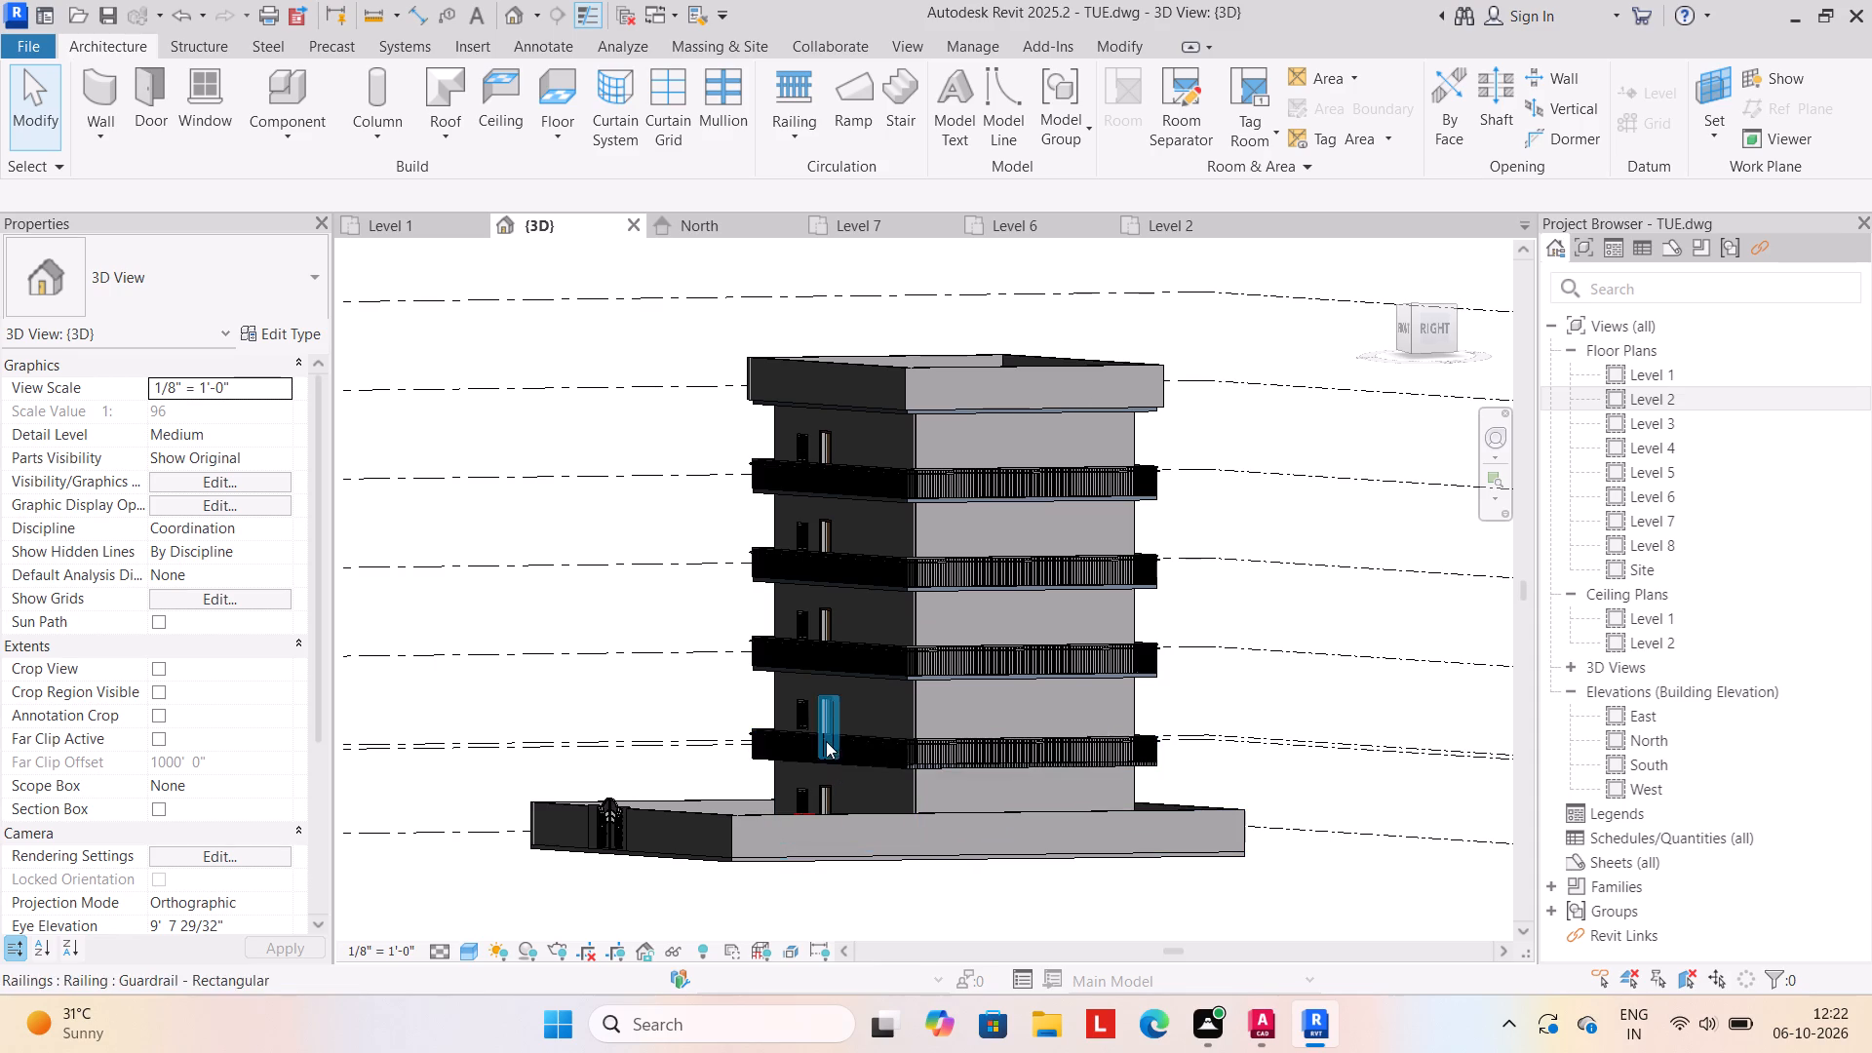
middle_click_drag(705, 832, 981, 821, "shift")
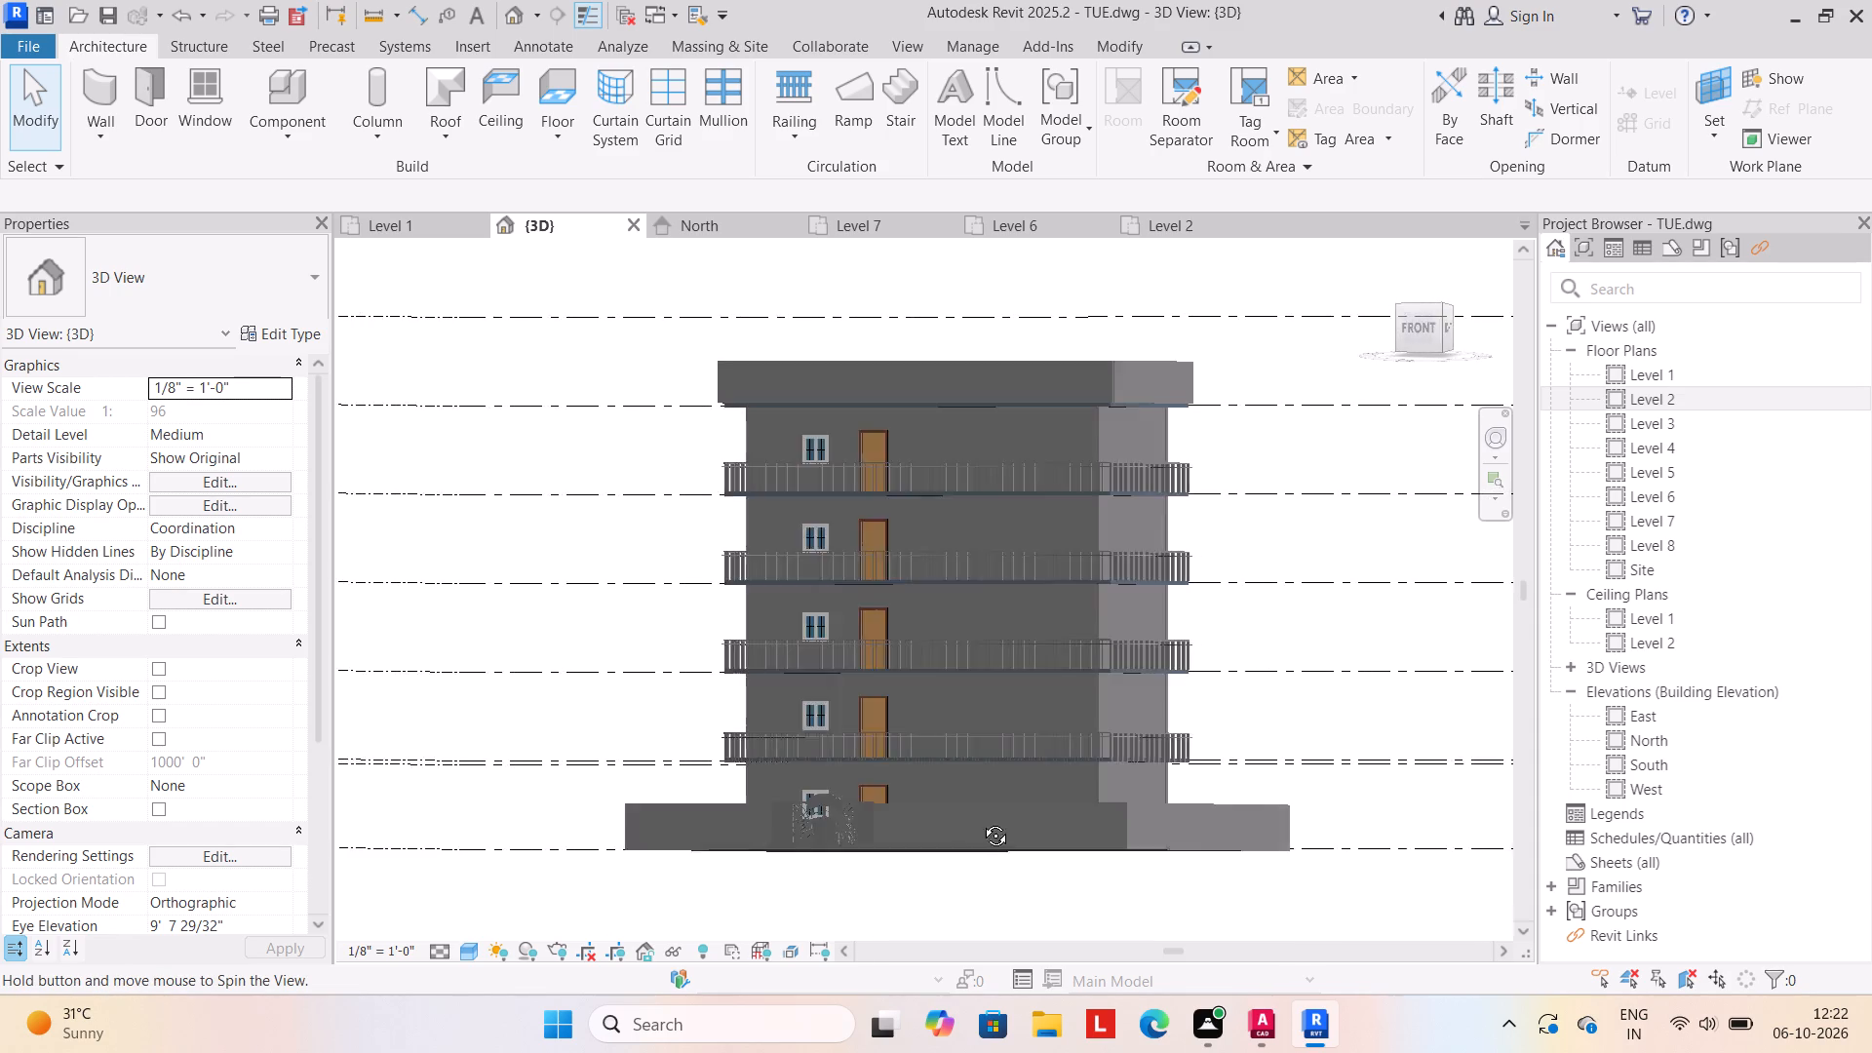
middle_click_drag(981, 821, 1008, 815, "shift")
middle_click_drag(1026, 832, 1011, 877, "shift")
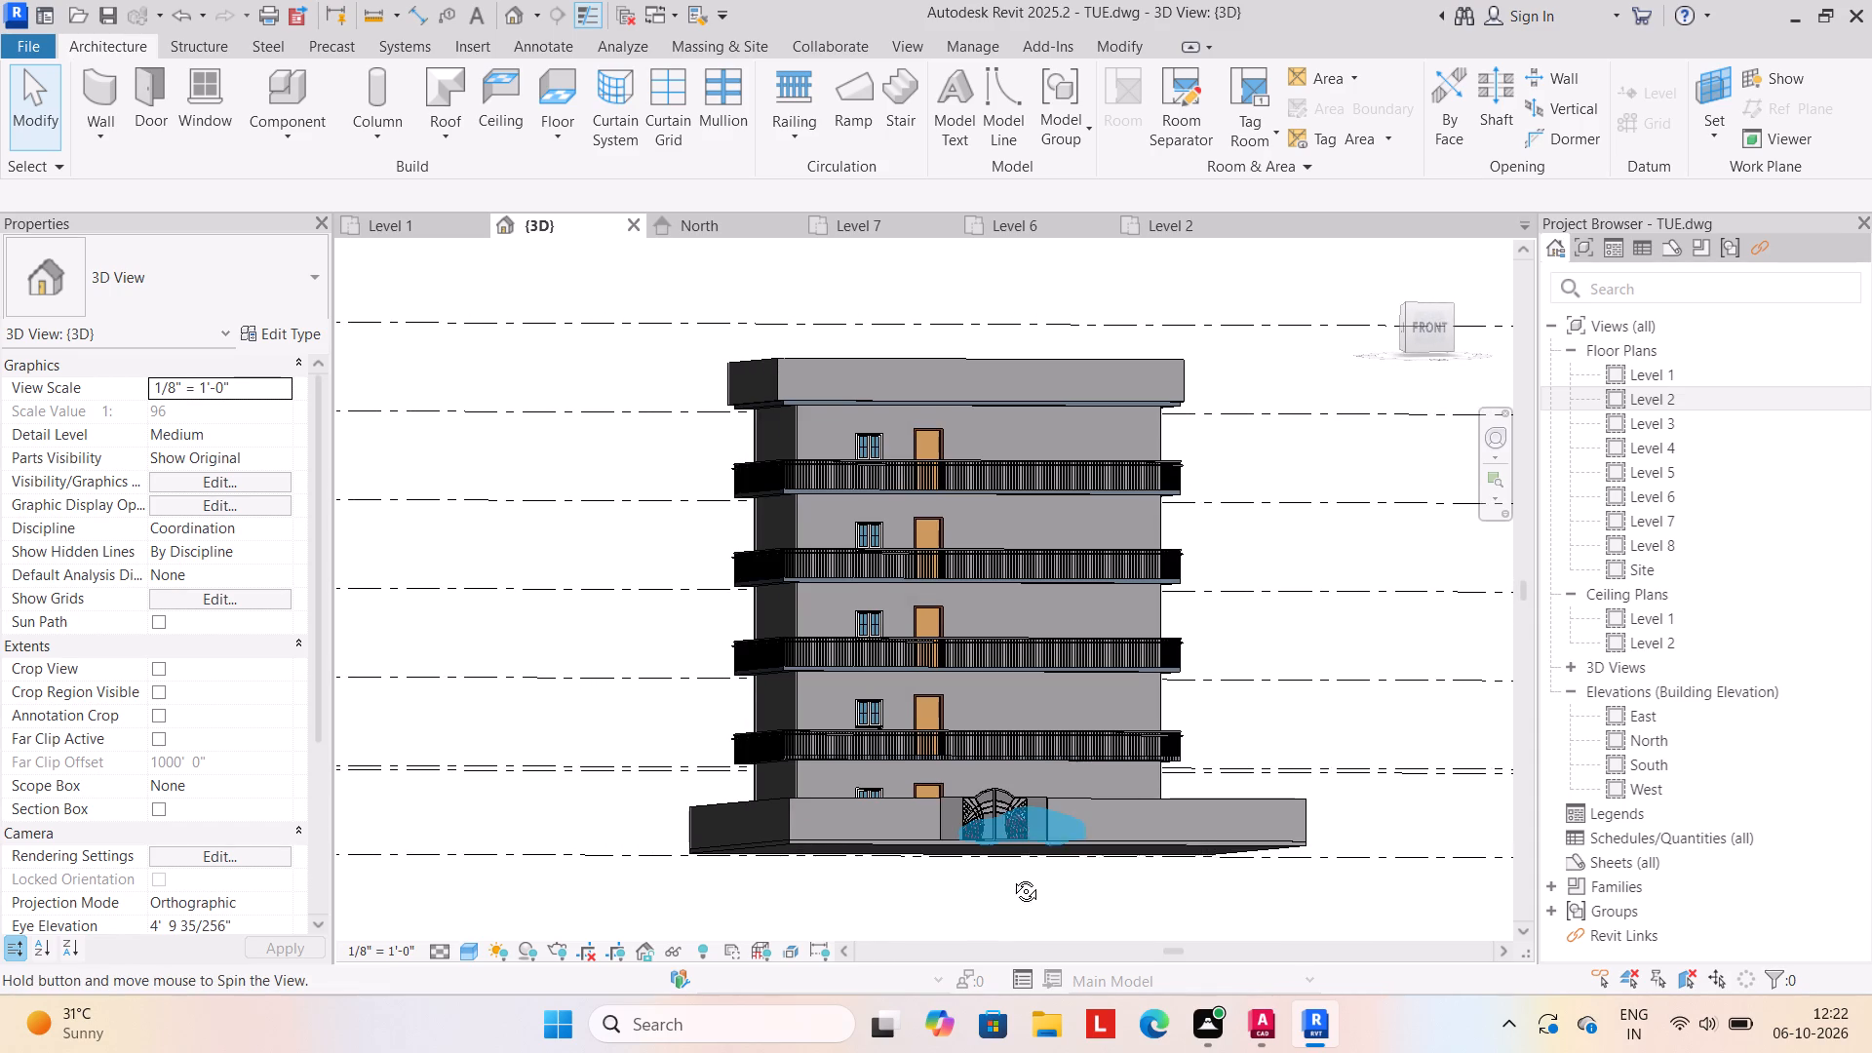
middle_click_drag(1011, 877, 1009, 866, "shift")
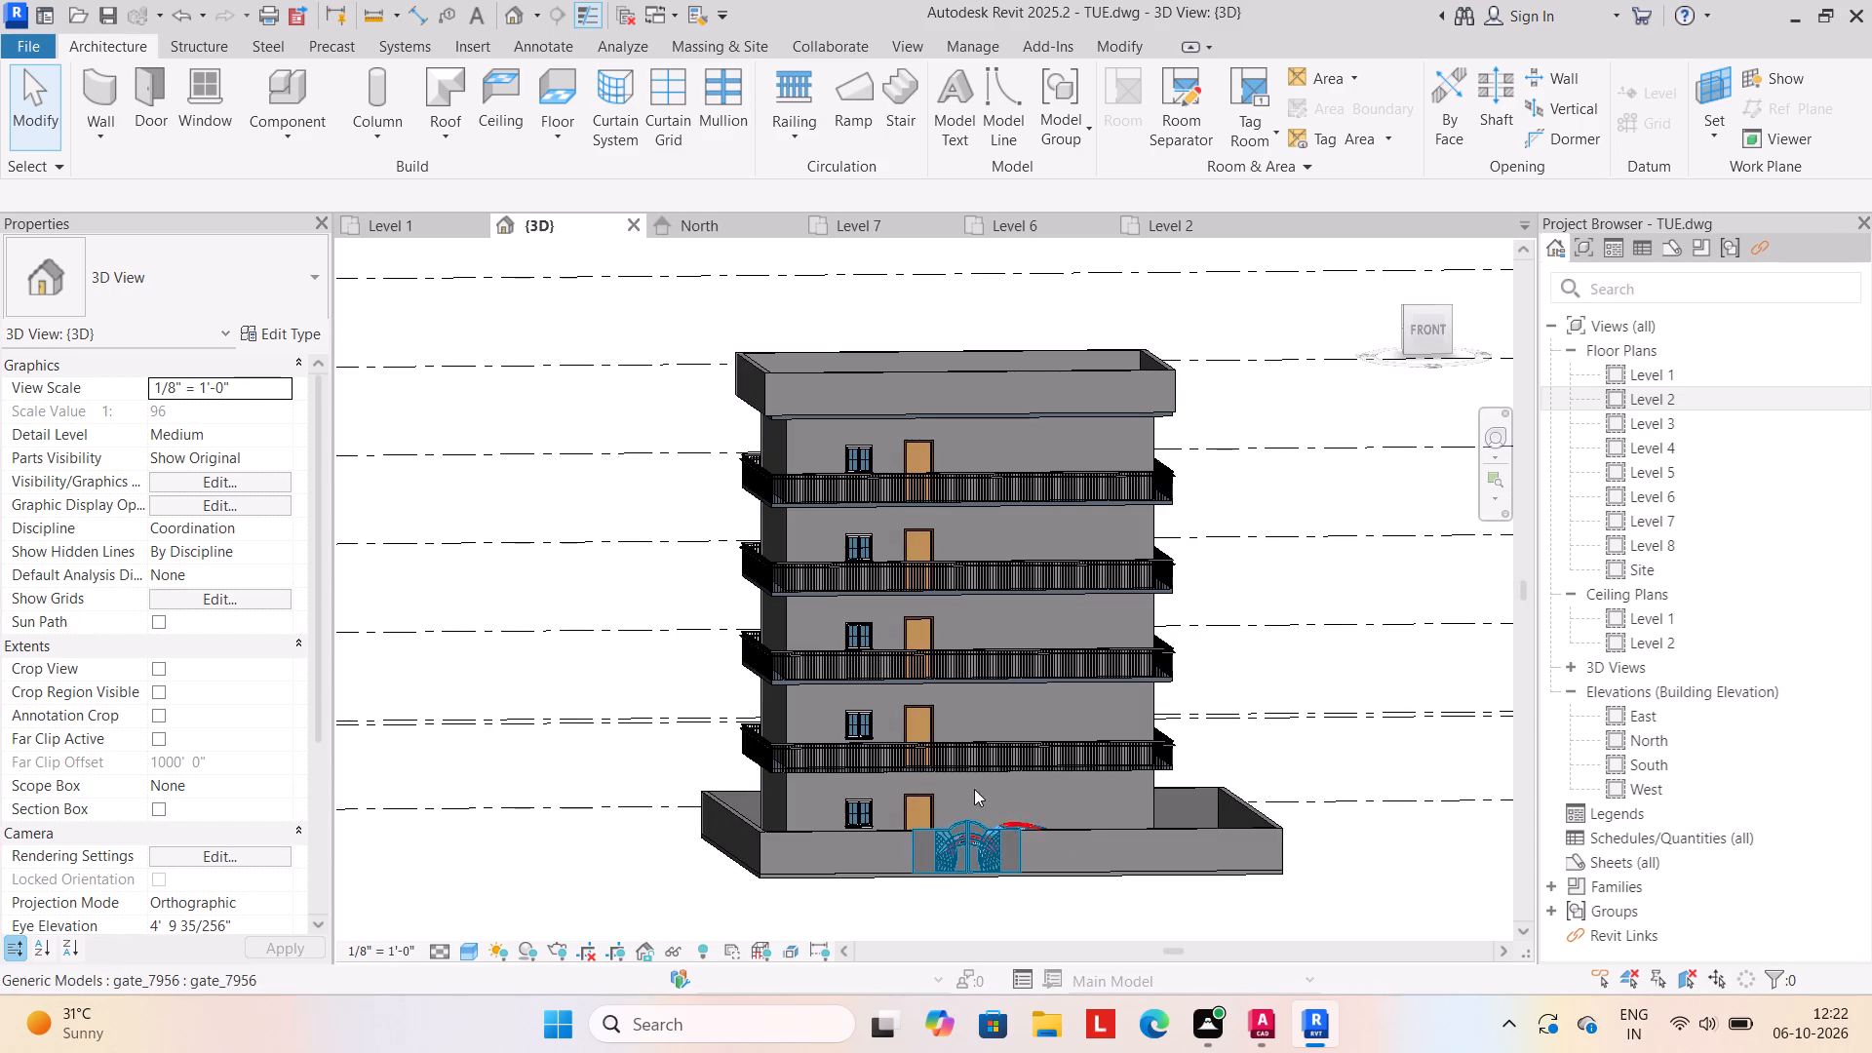
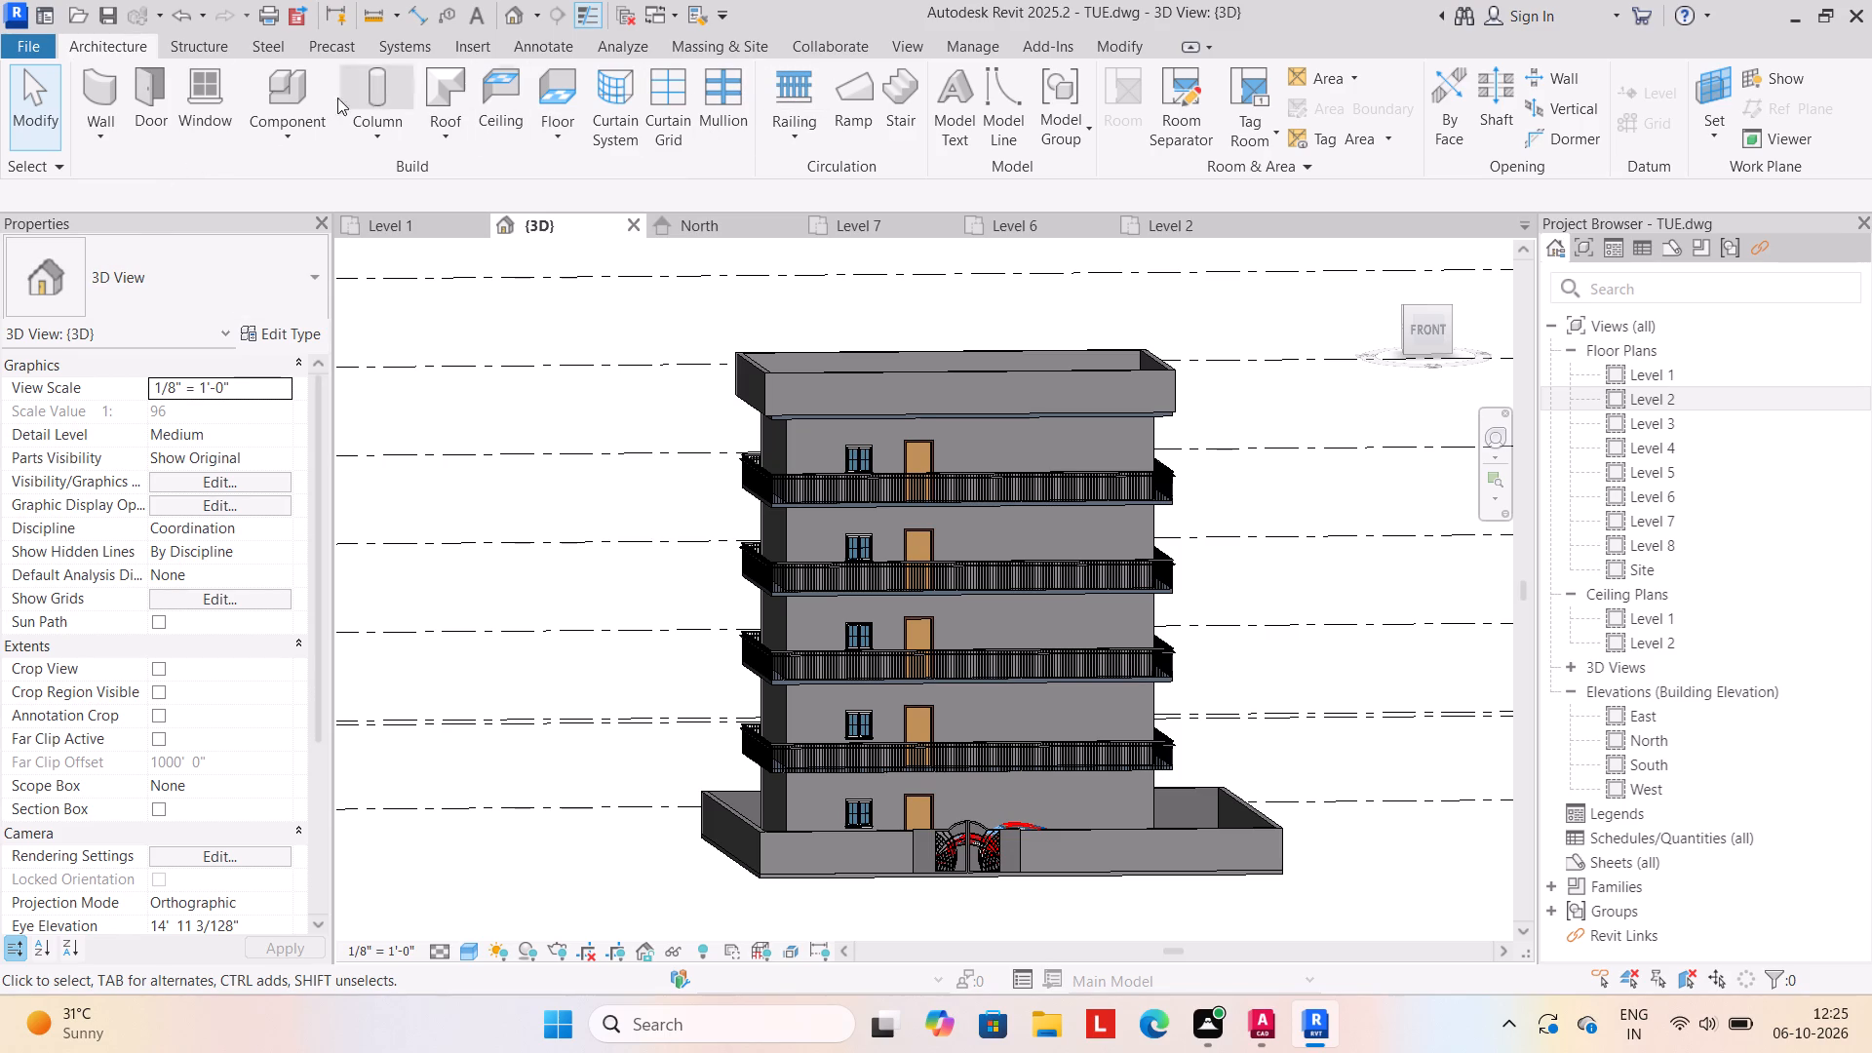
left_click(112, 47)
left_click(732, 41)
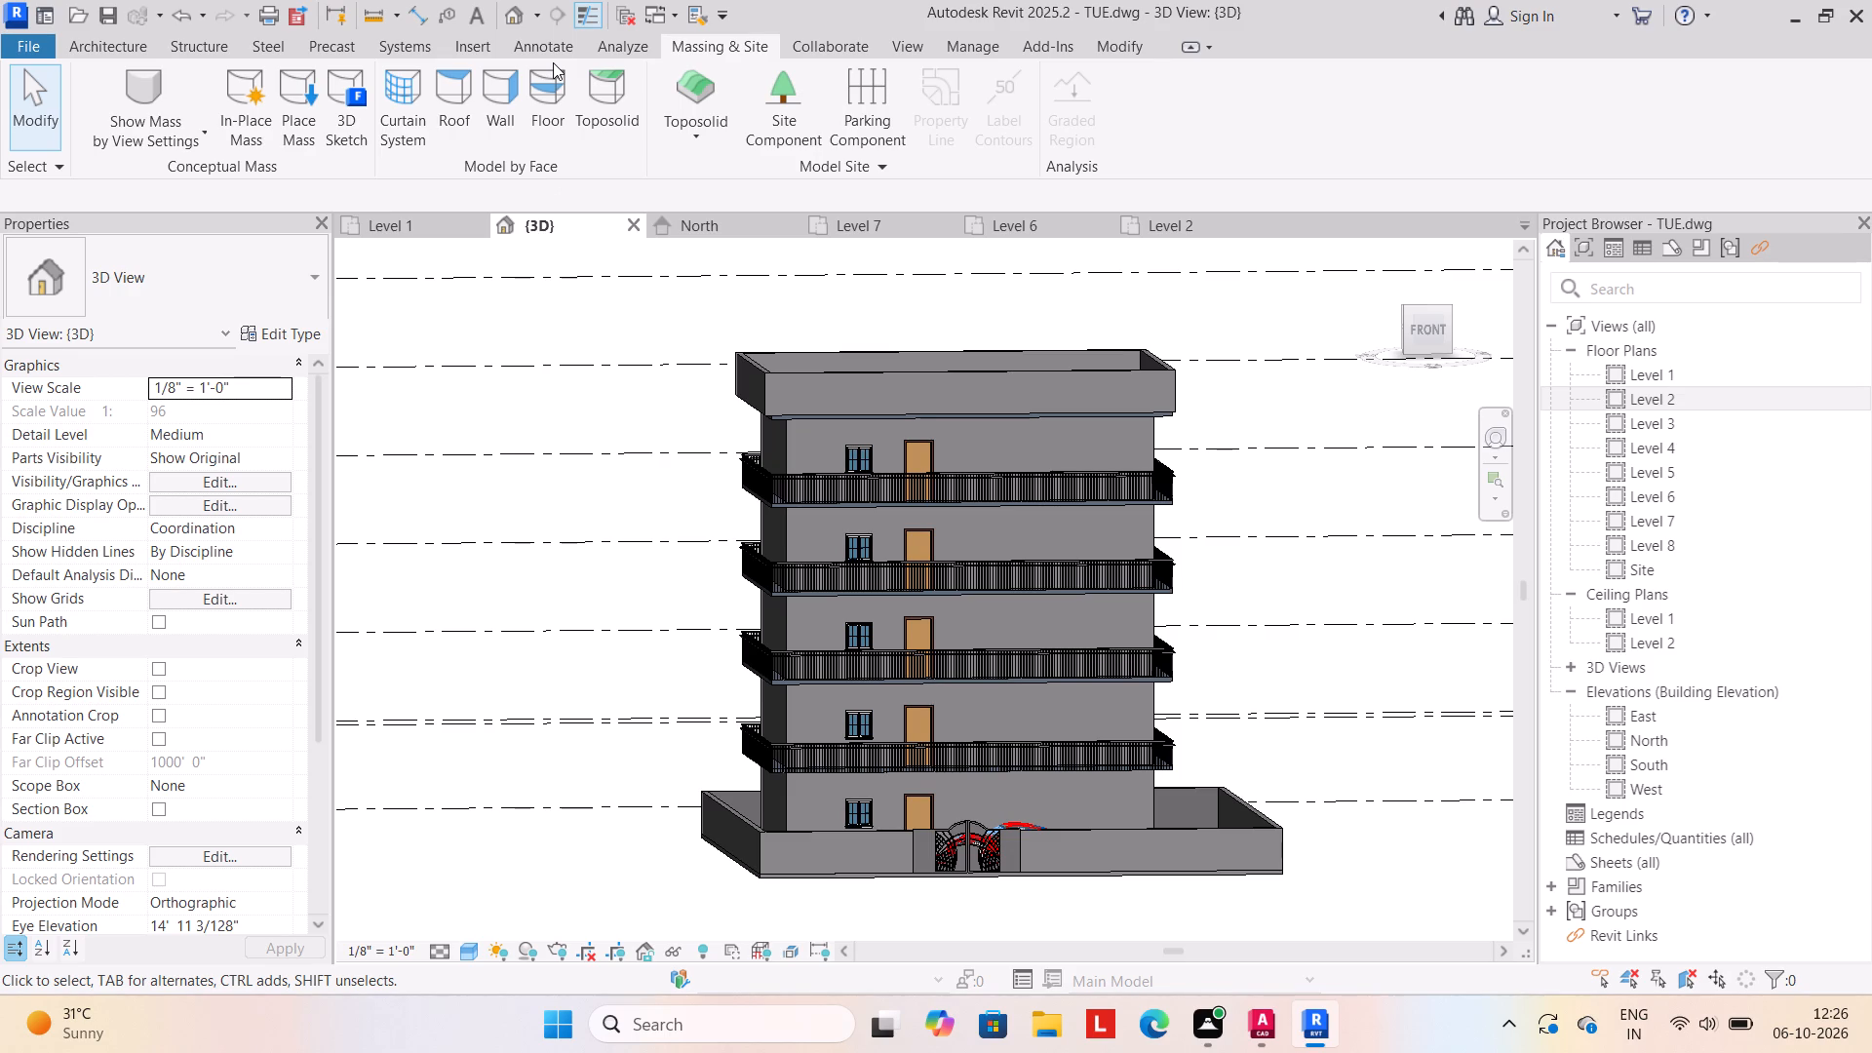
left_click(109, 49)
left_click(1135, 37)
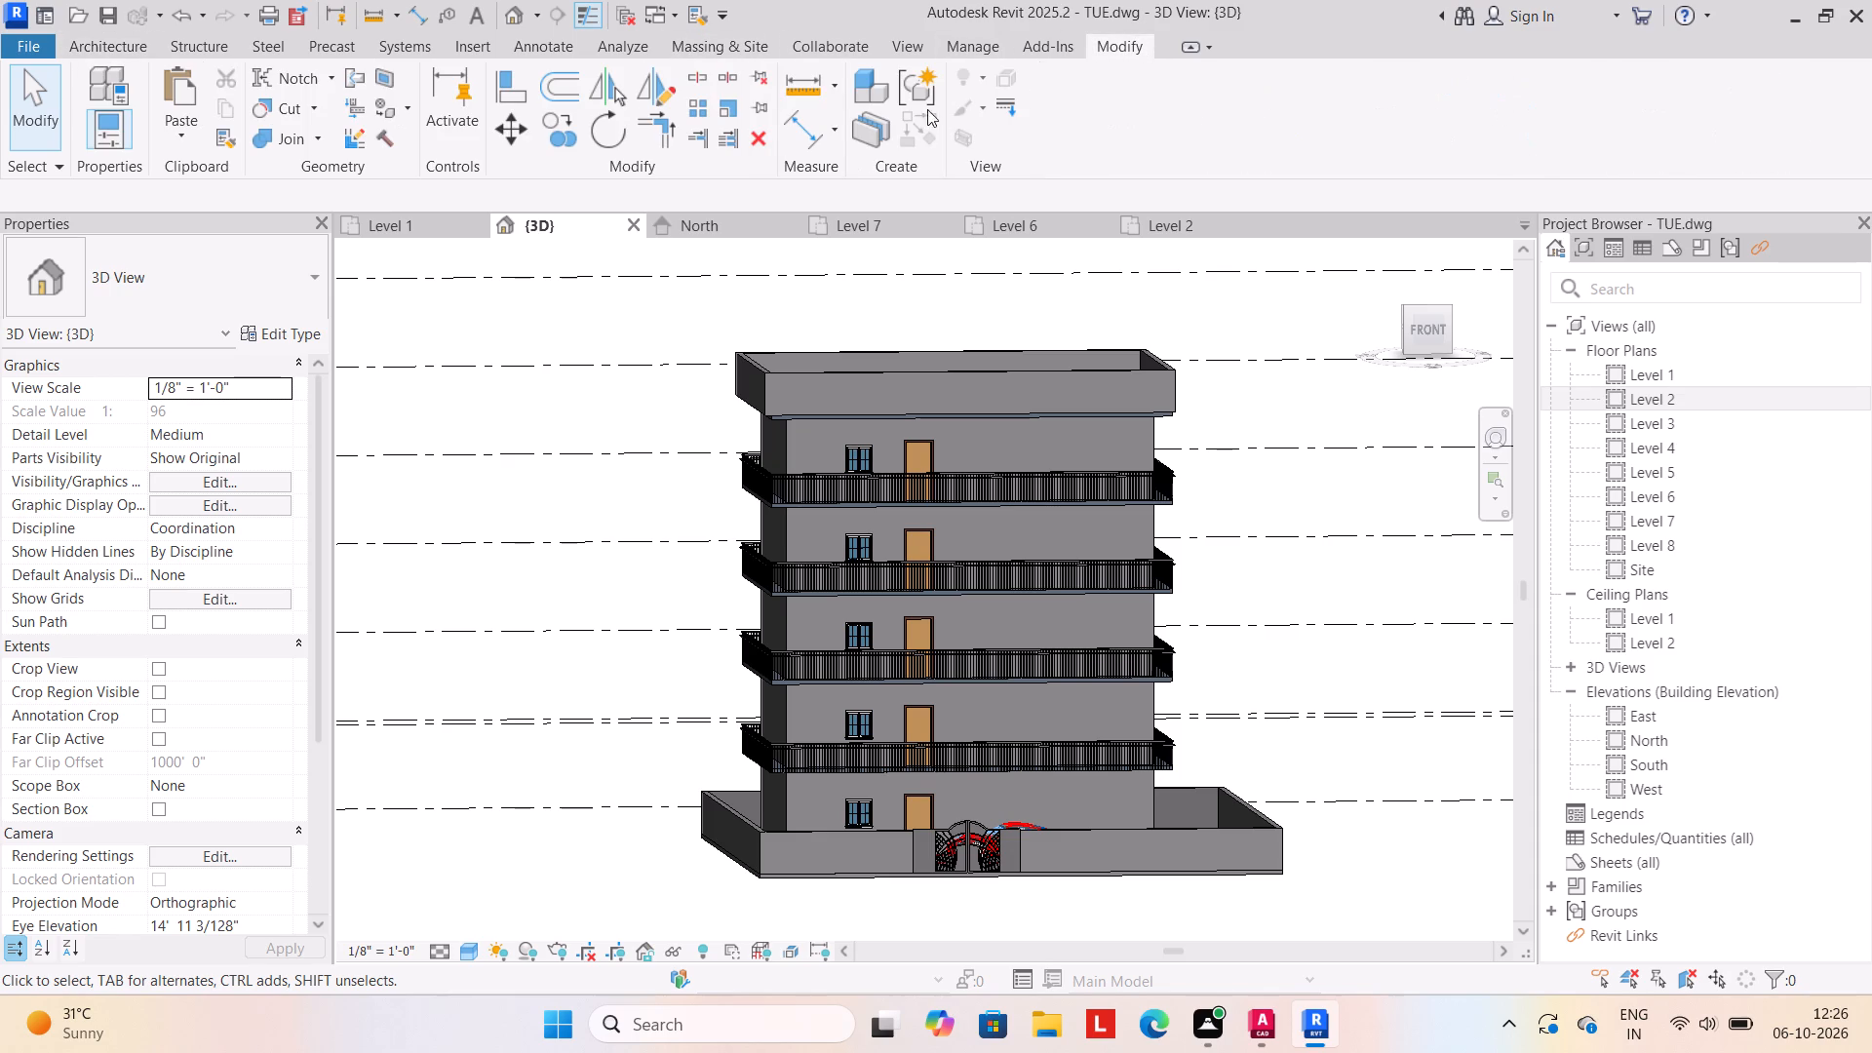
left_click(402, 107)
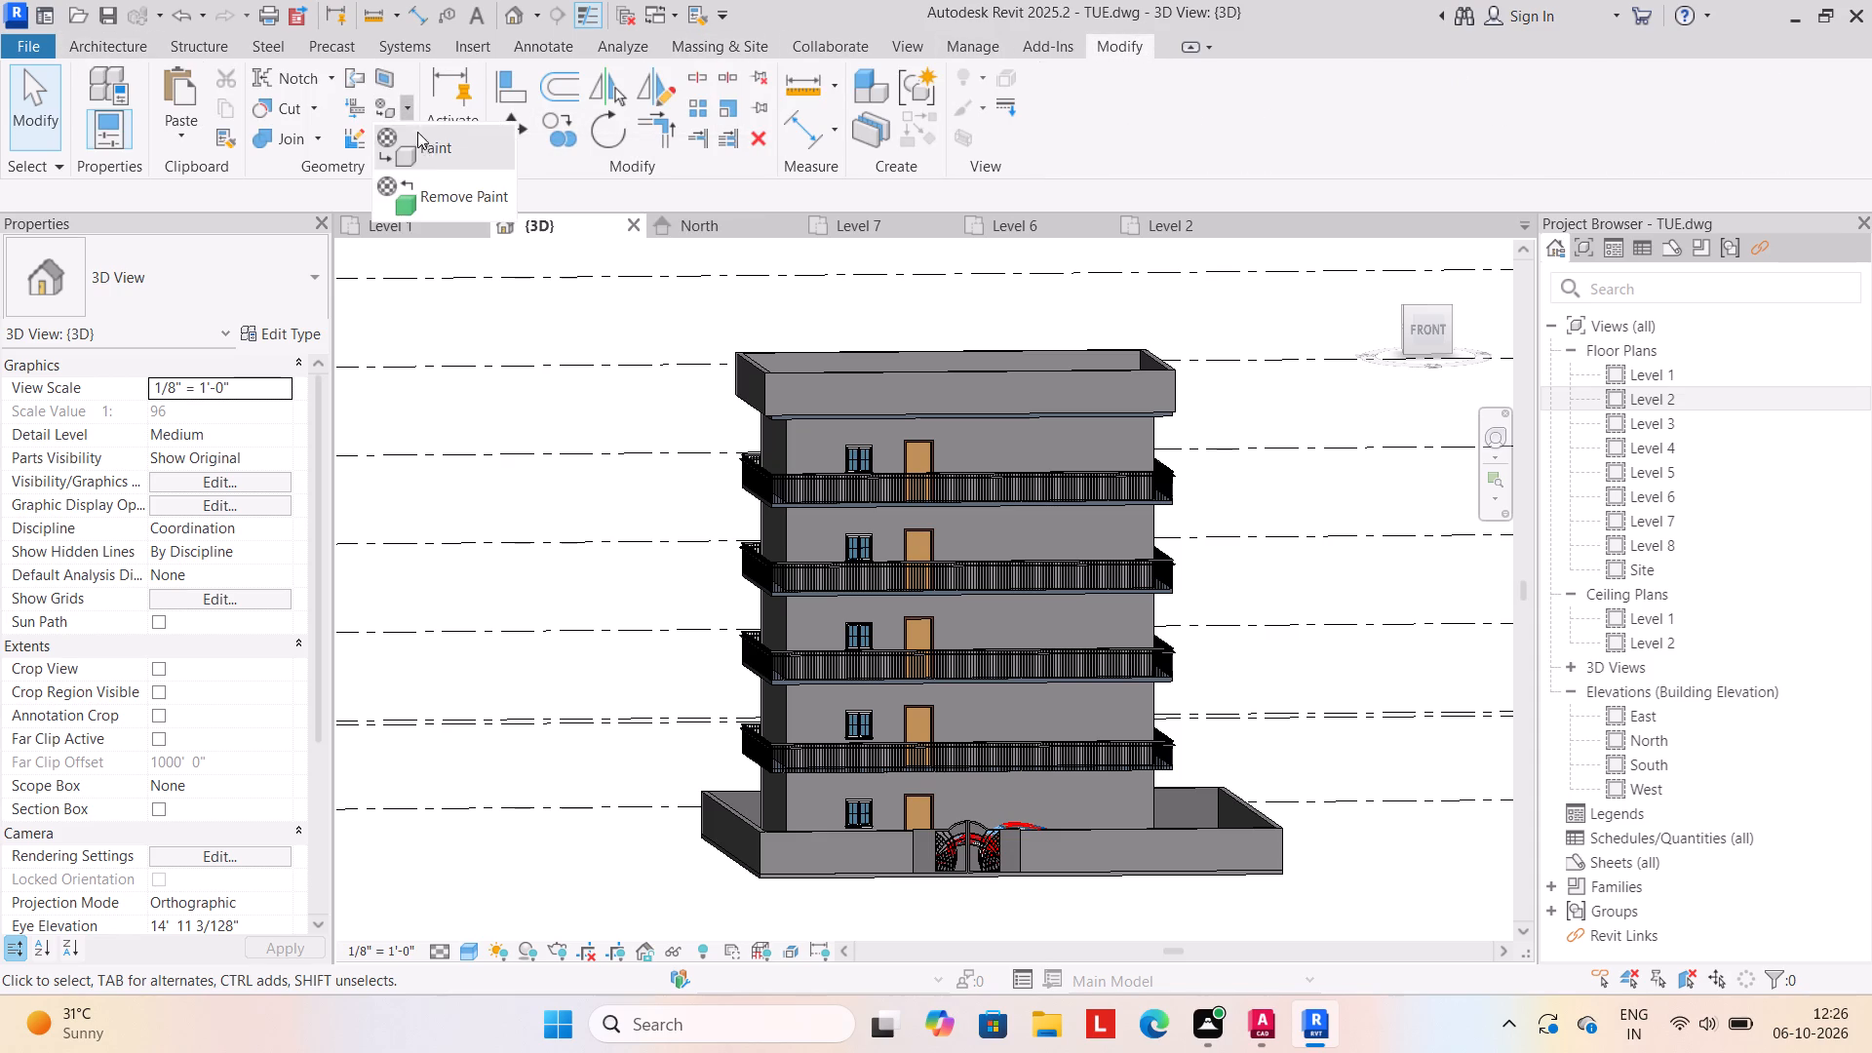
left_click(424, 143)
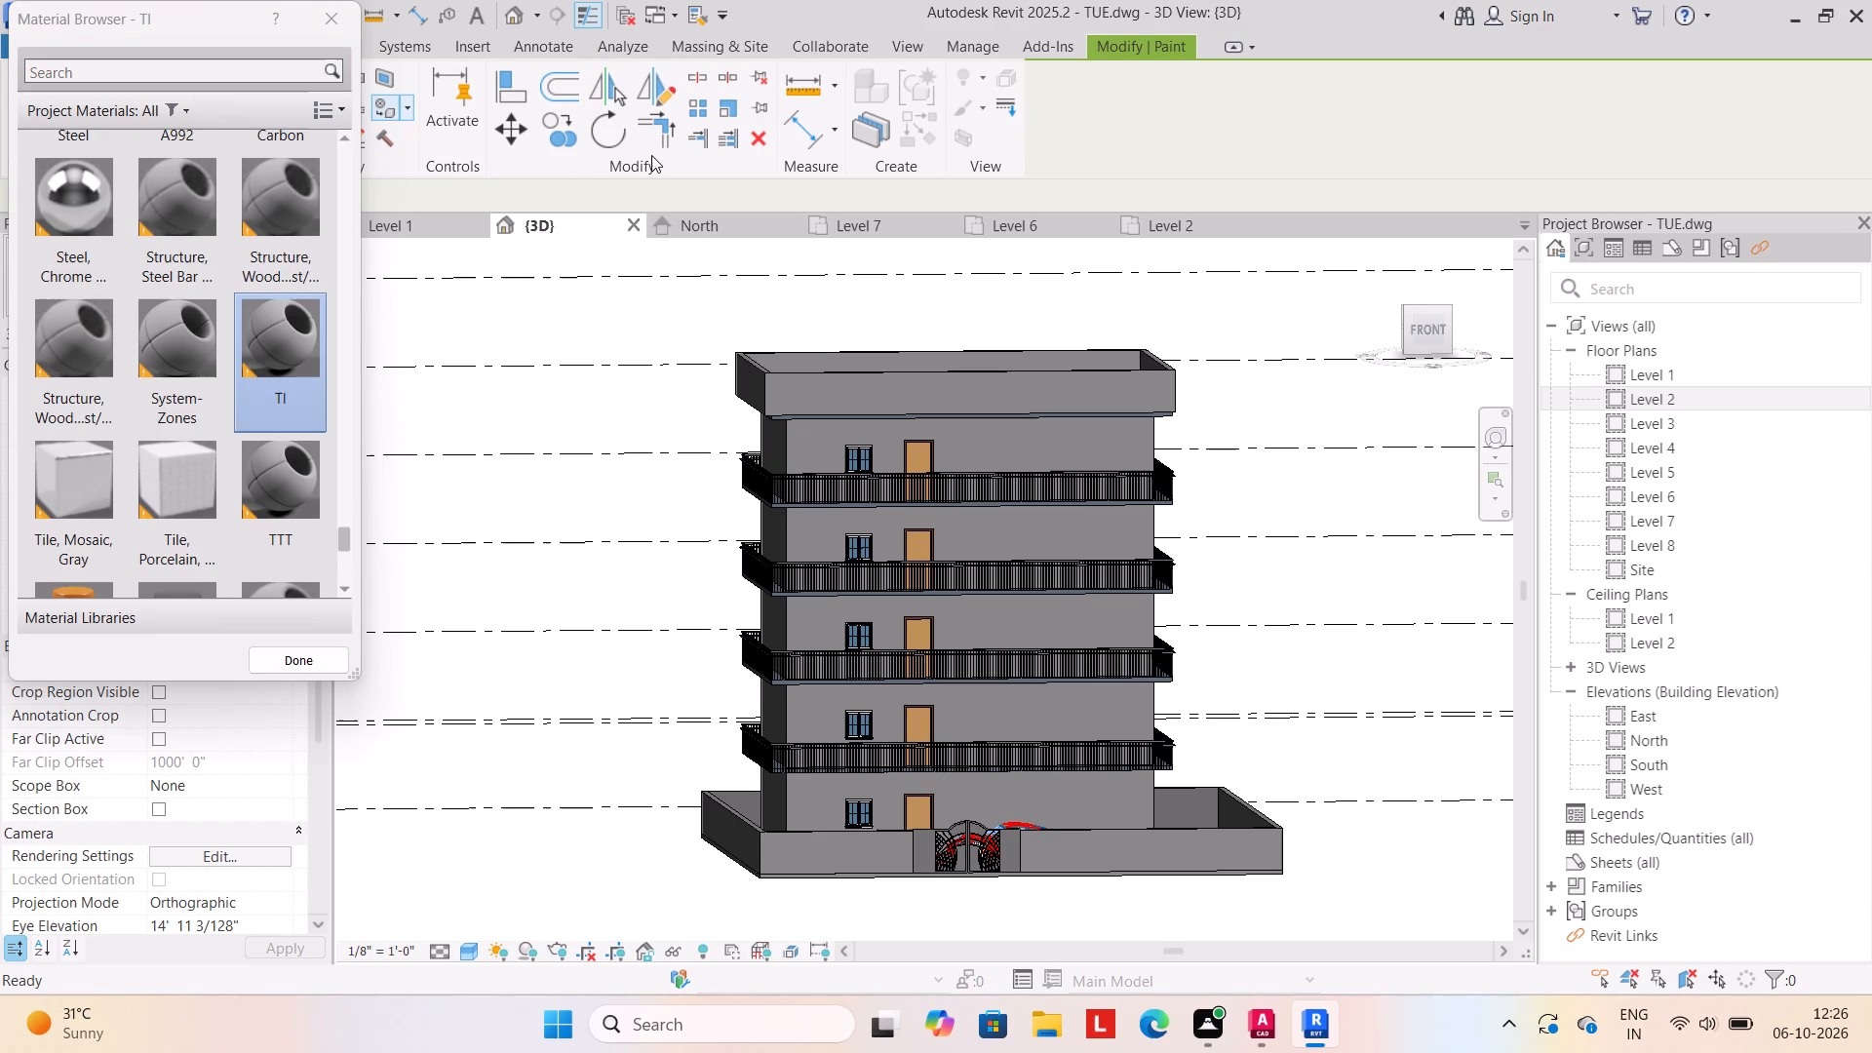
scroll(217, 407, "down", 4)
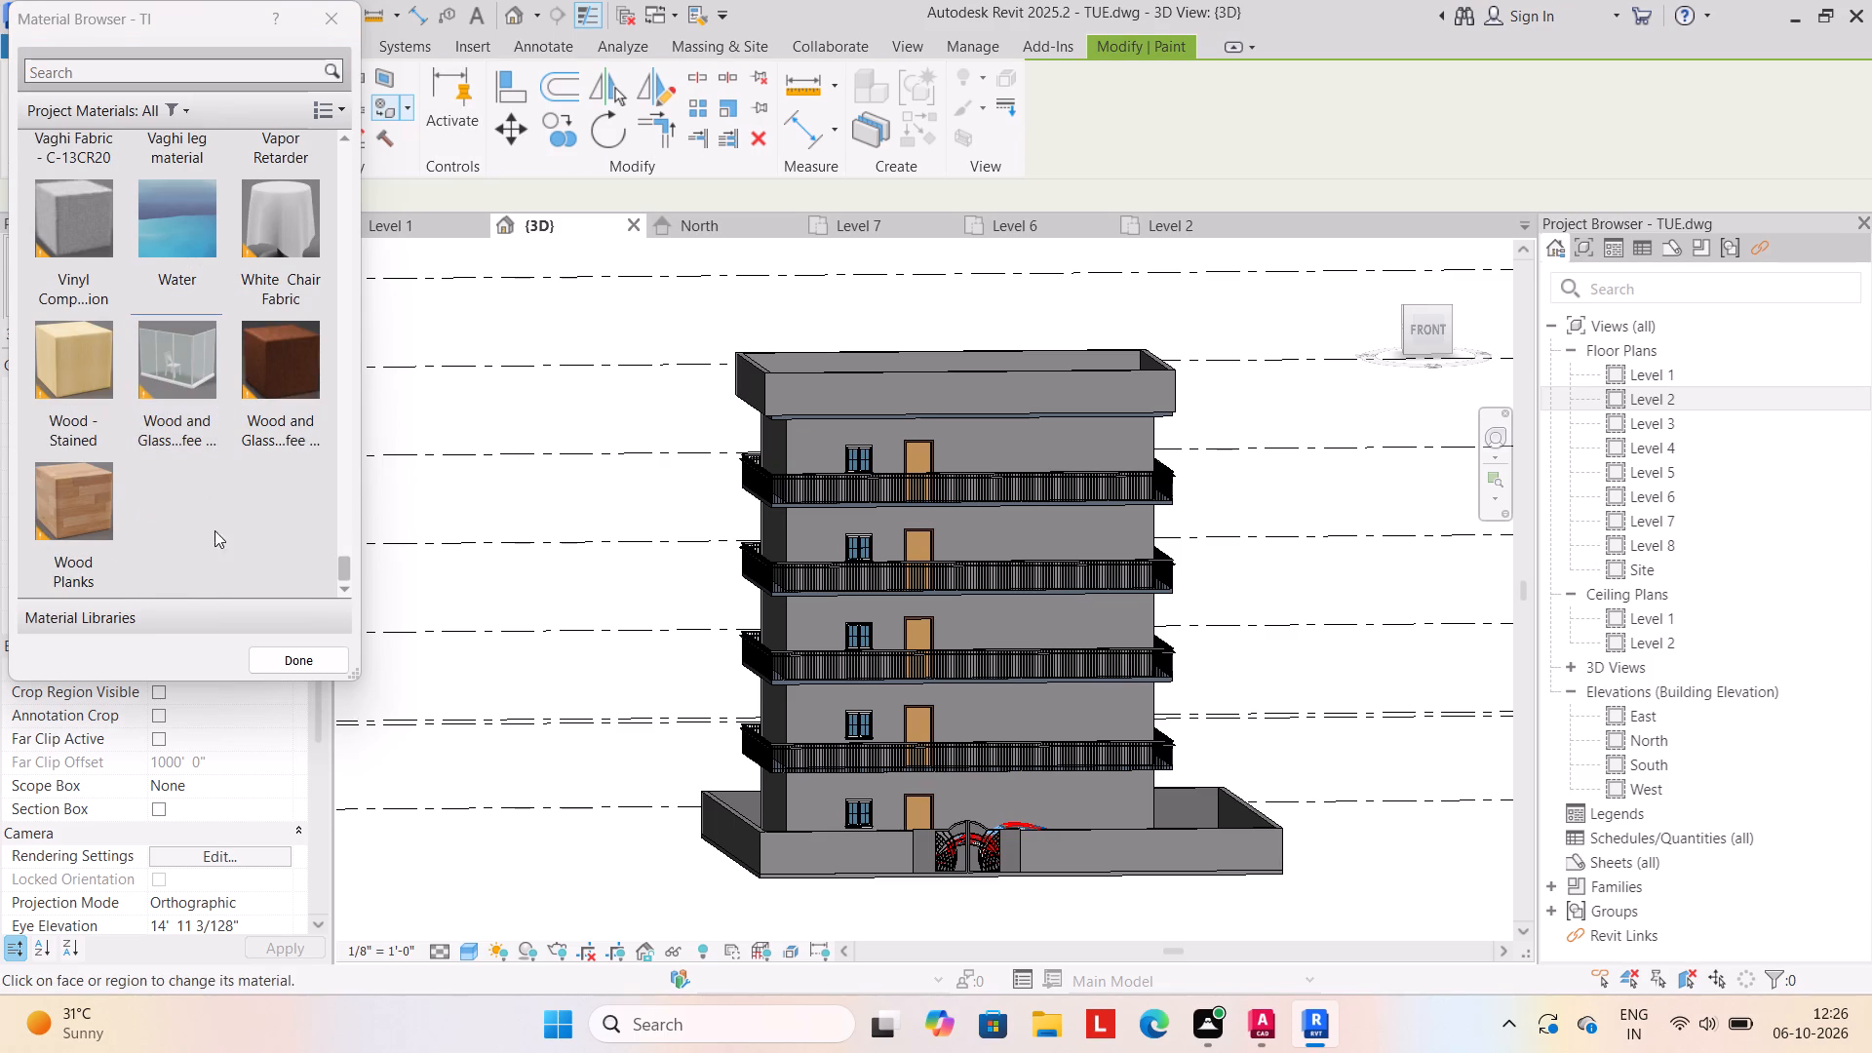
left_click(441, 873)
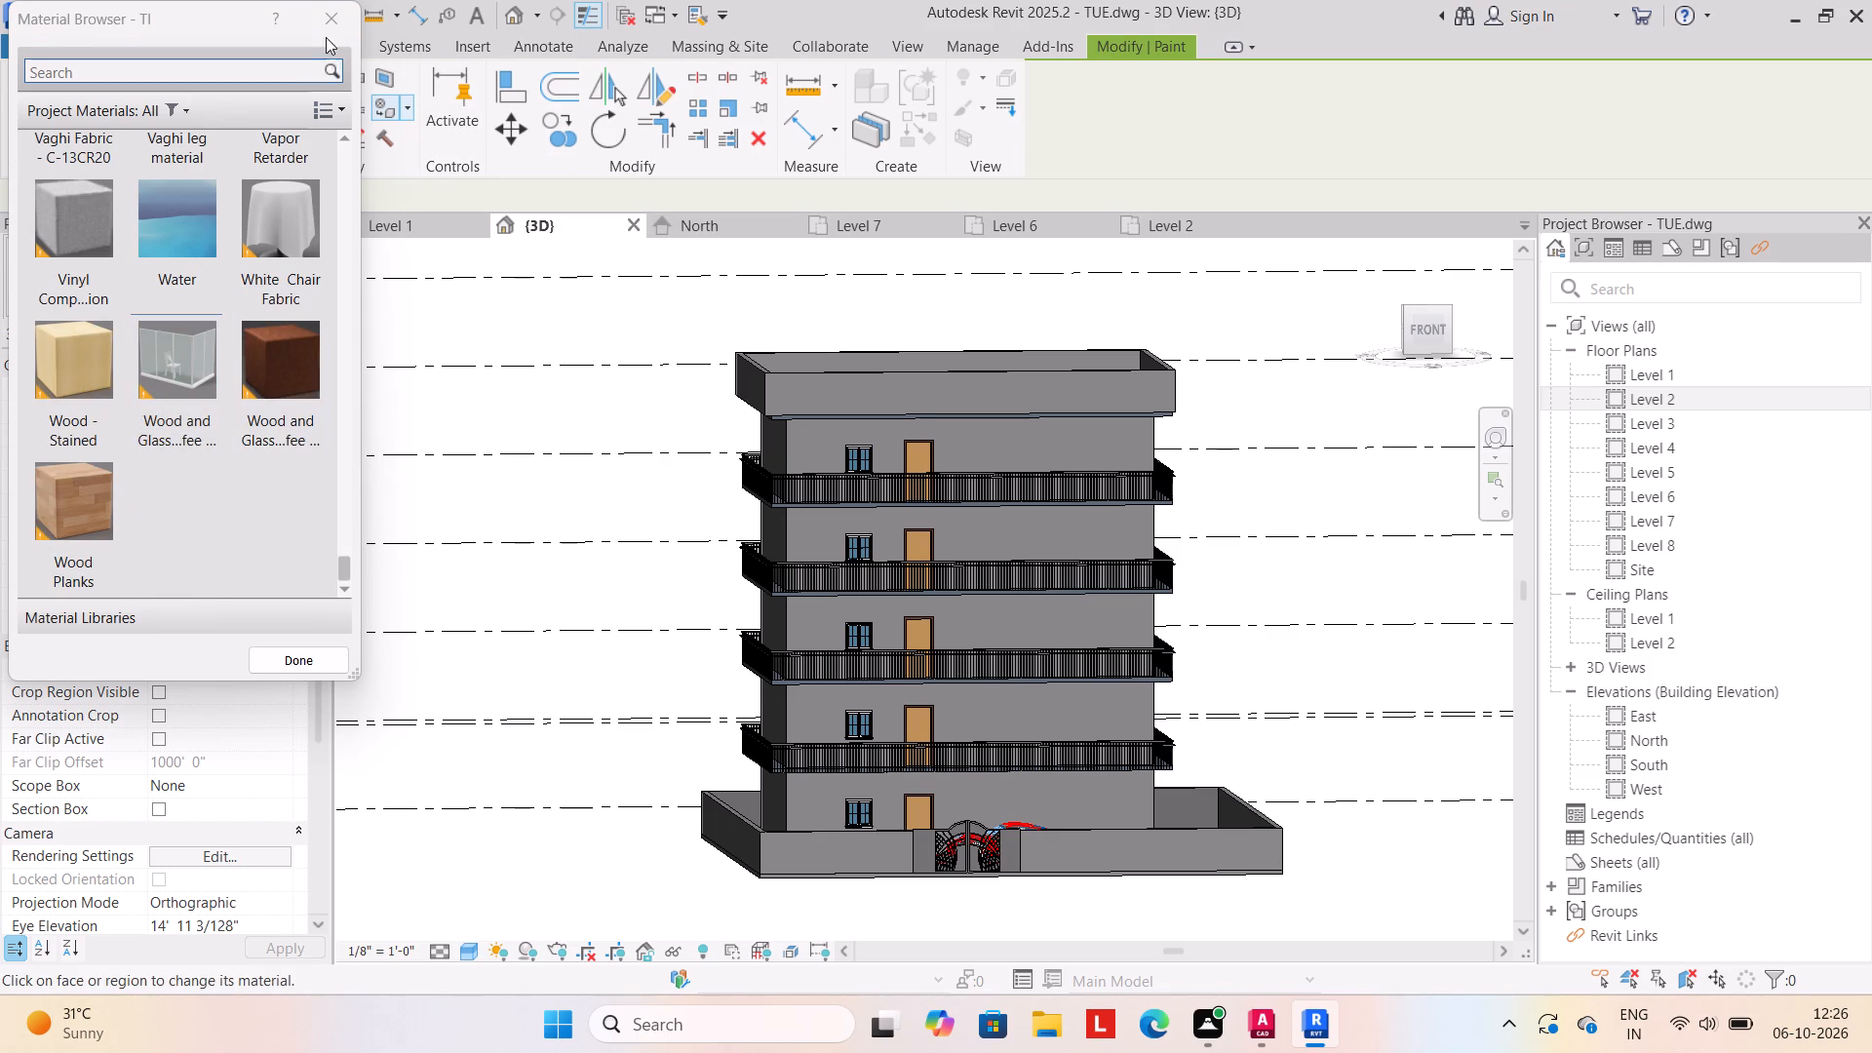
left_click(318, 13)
Create a Grassland - 16" toposolid on Level 1 from a rectangular boundary about 76' wide that encloses the compound walls.
left_click(706, 46)
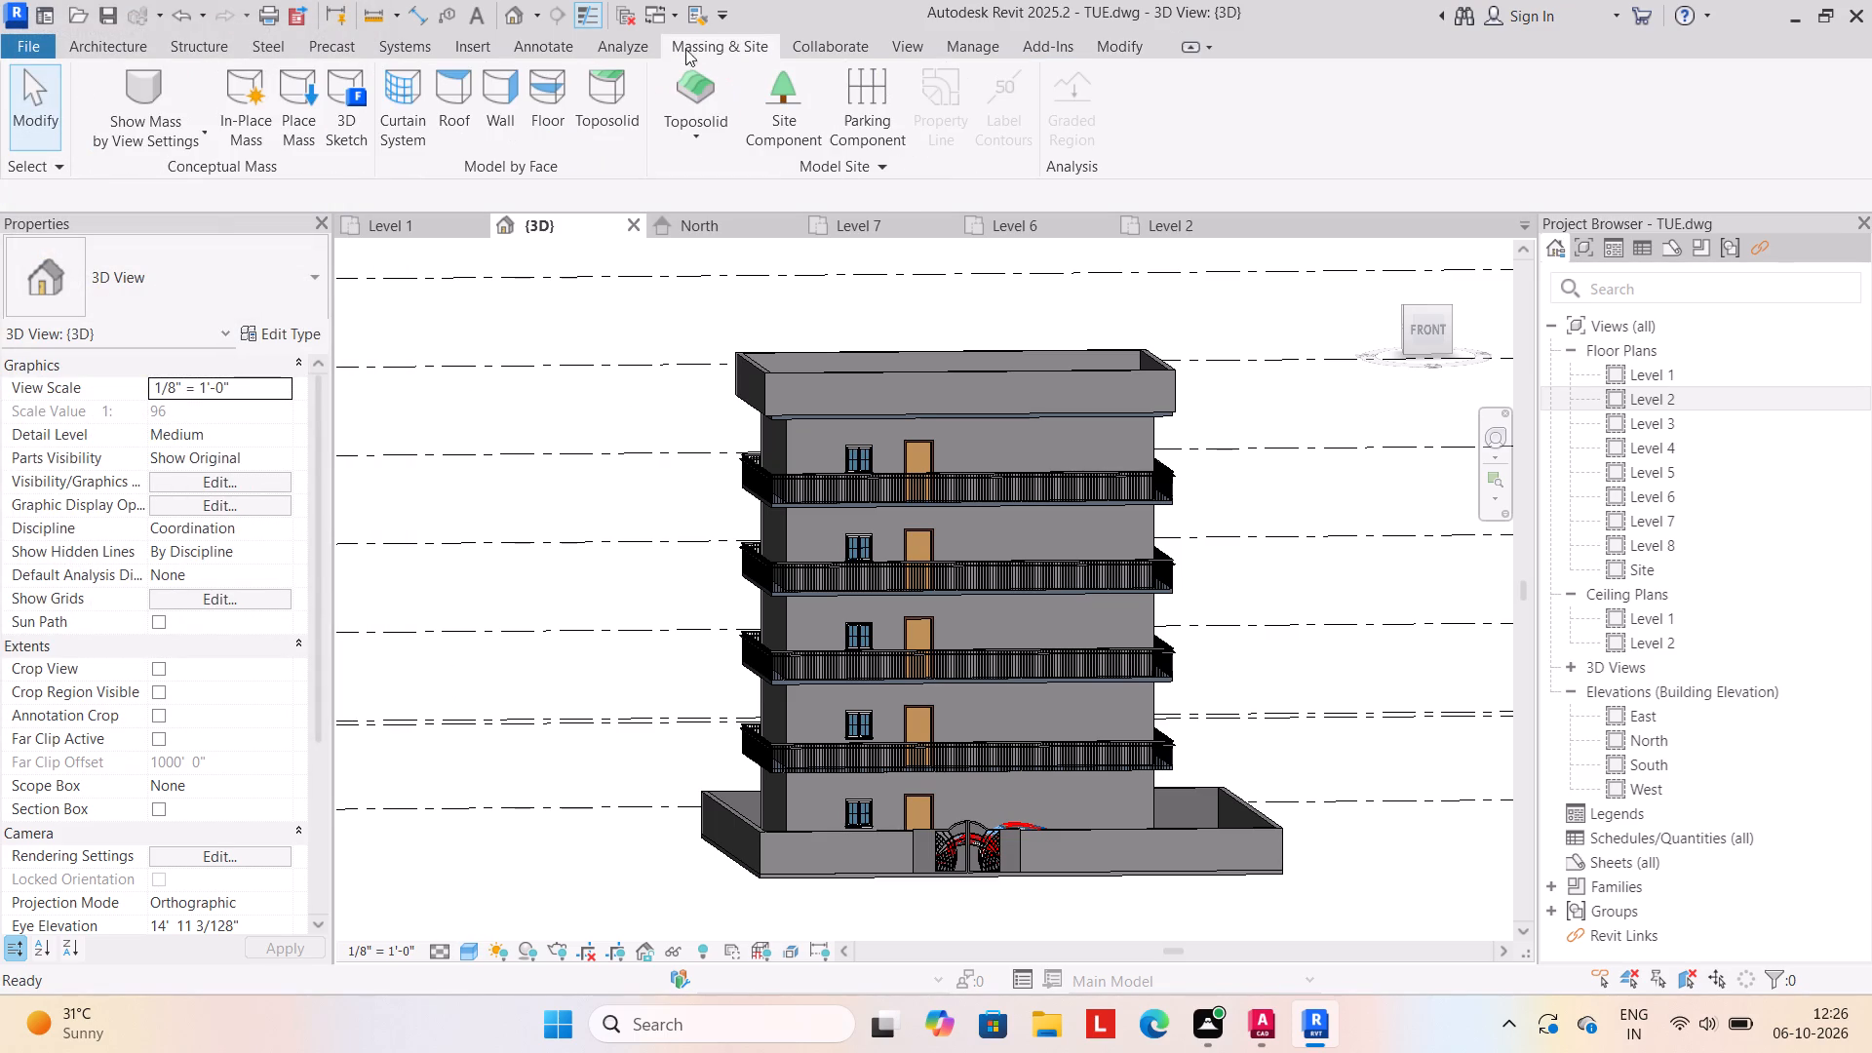
left_click(694, 138)
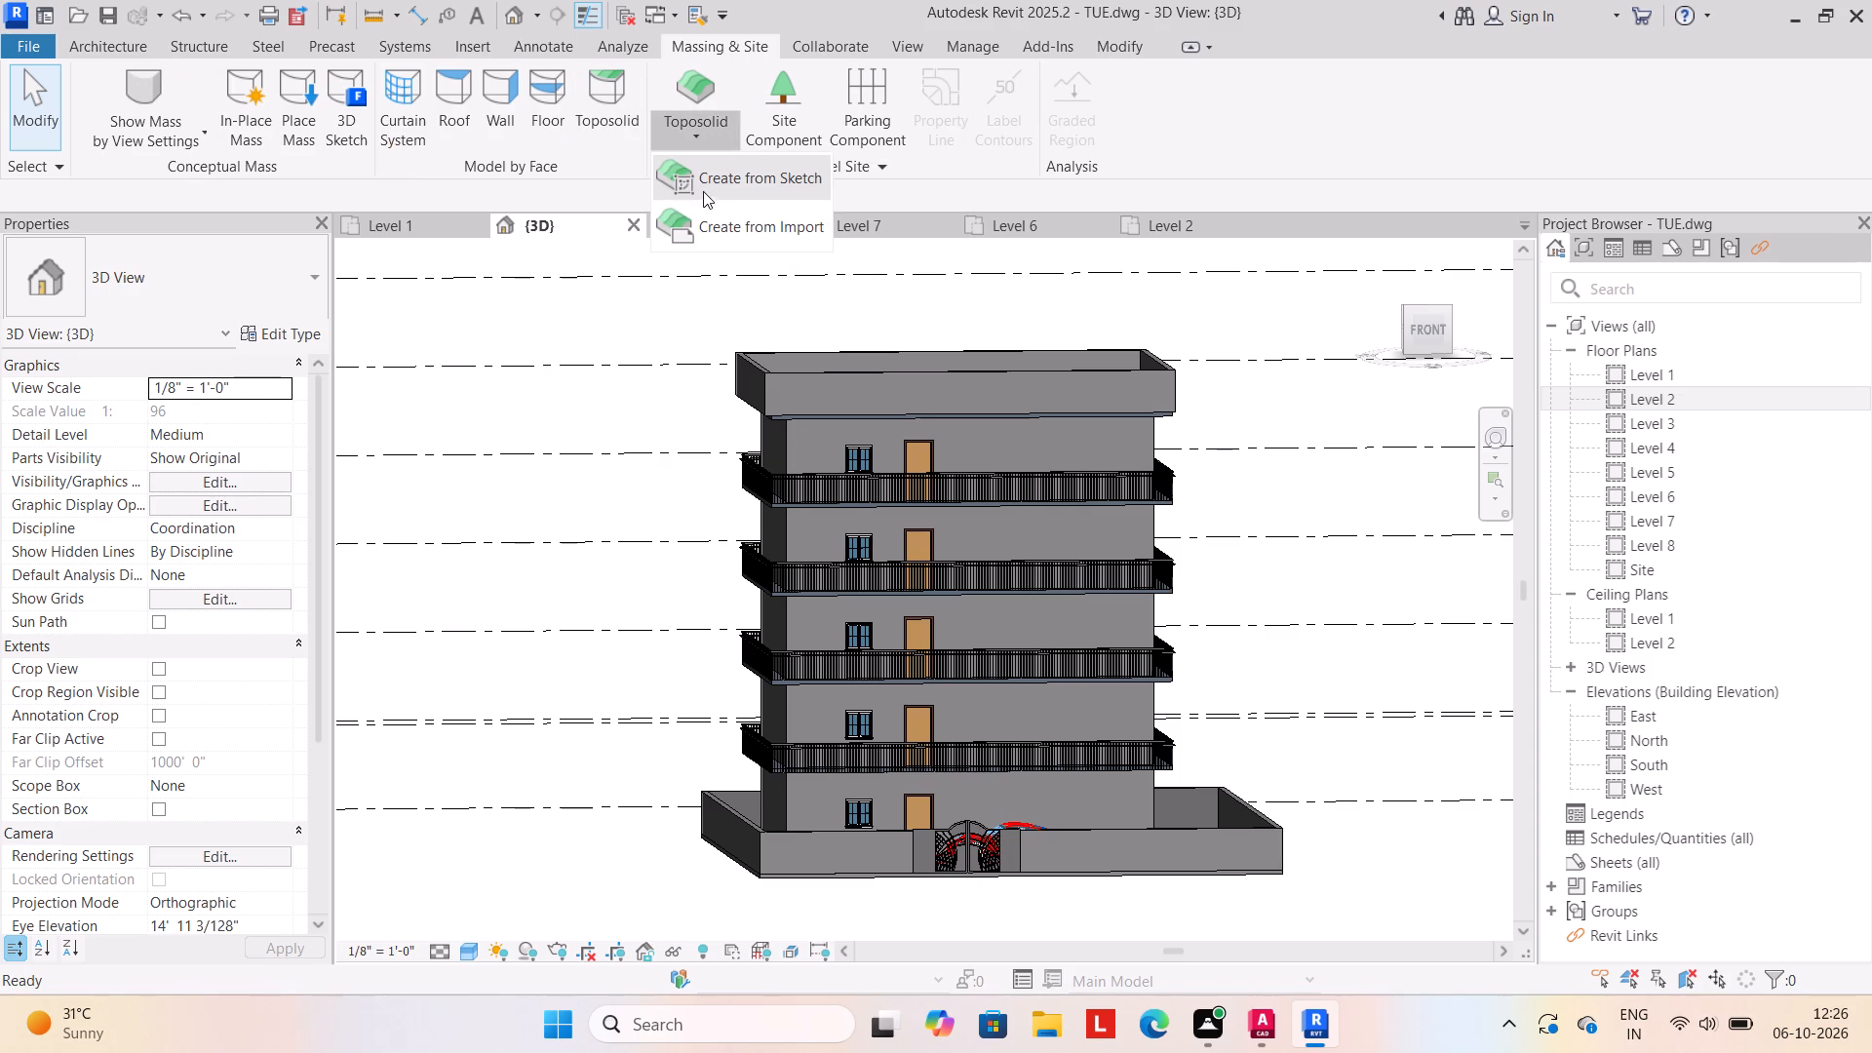
left_click(711, 179)
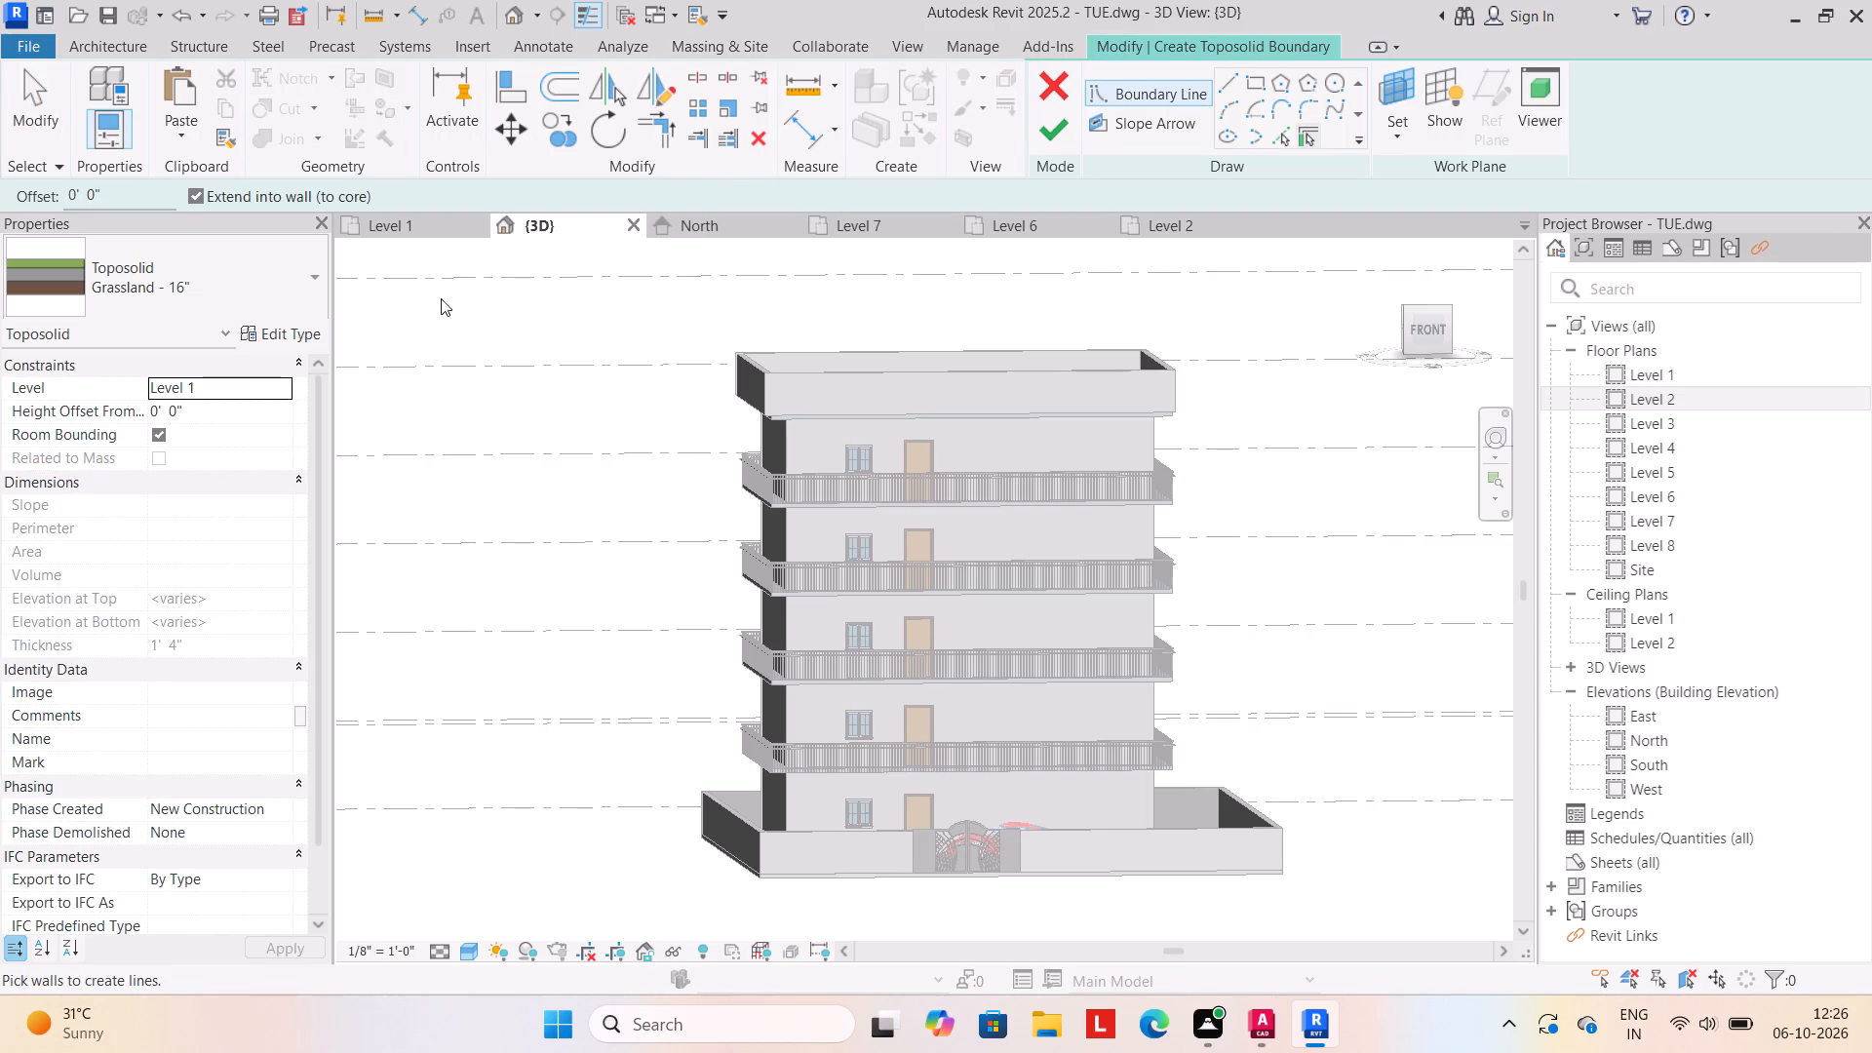
left_click(425, 225)
scroll(552, 541, "down", 1)
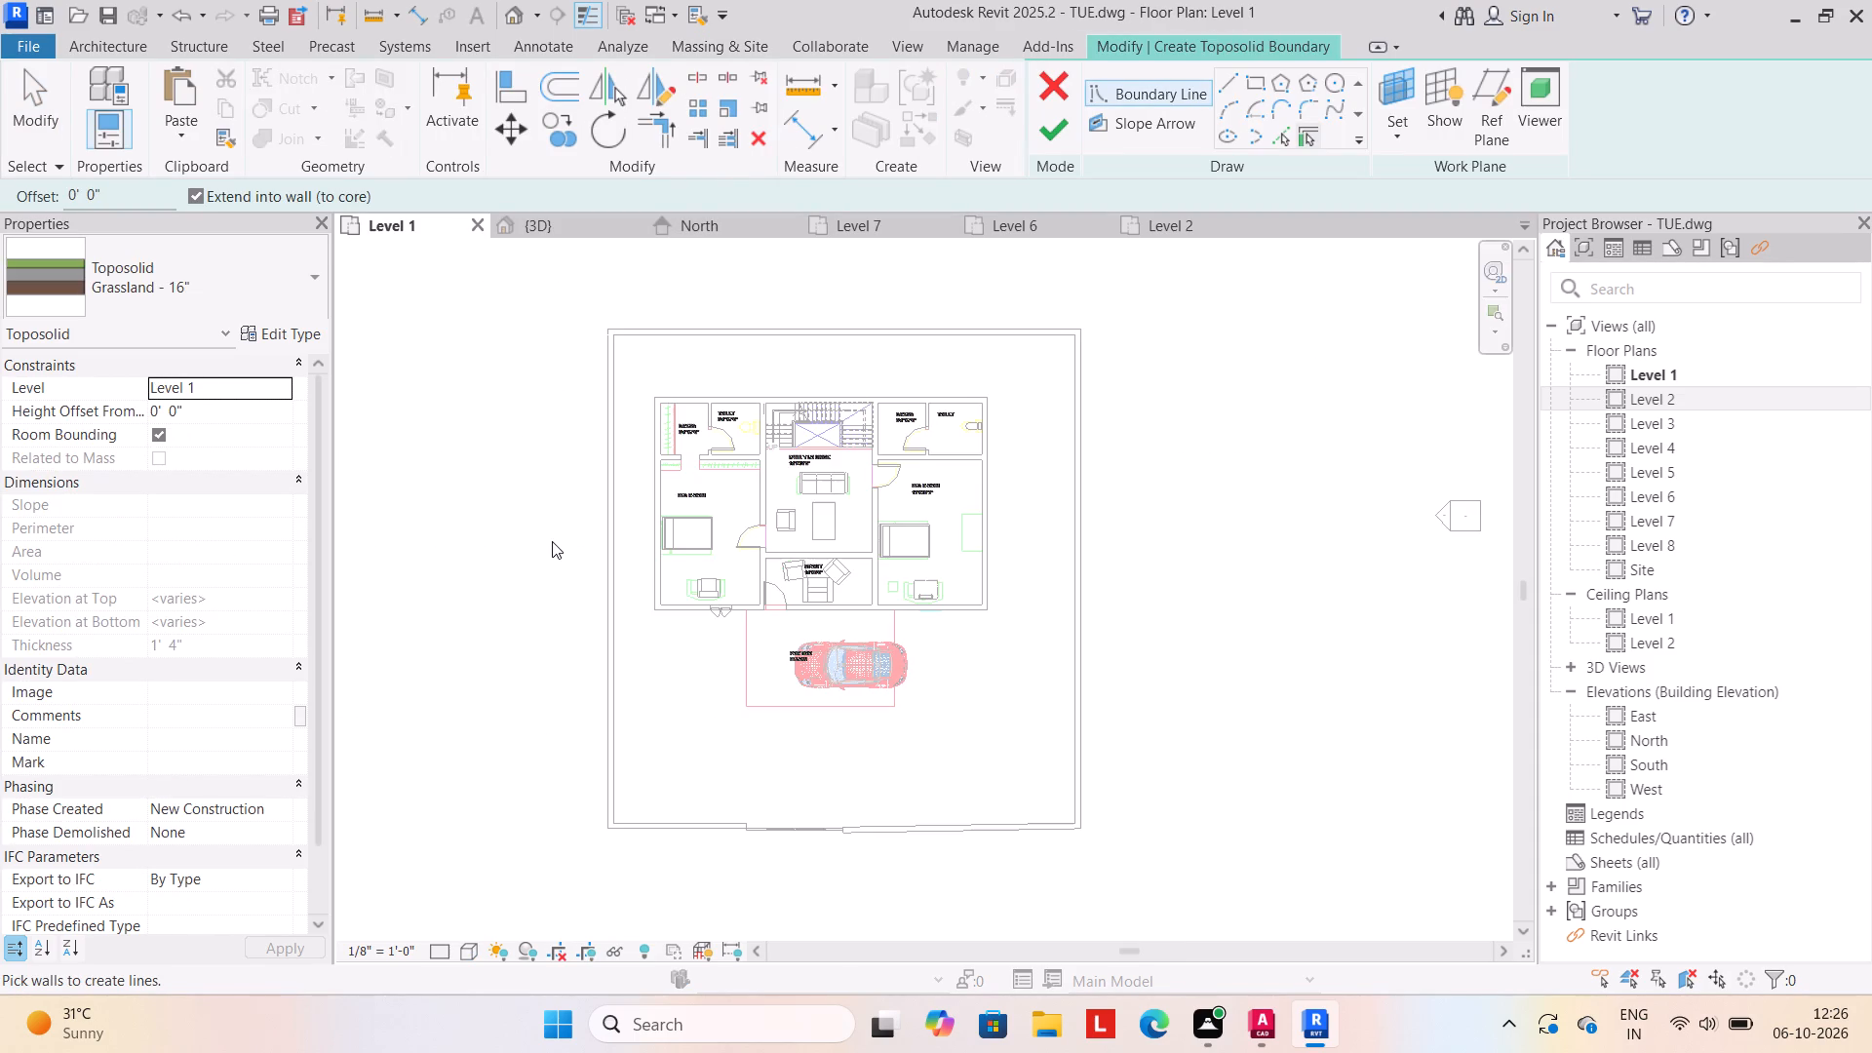
scroll(559, 510, "down", 3)
middle_click_drag(546, 518, 660, 527)
scroll(550, 522, "up", 1)
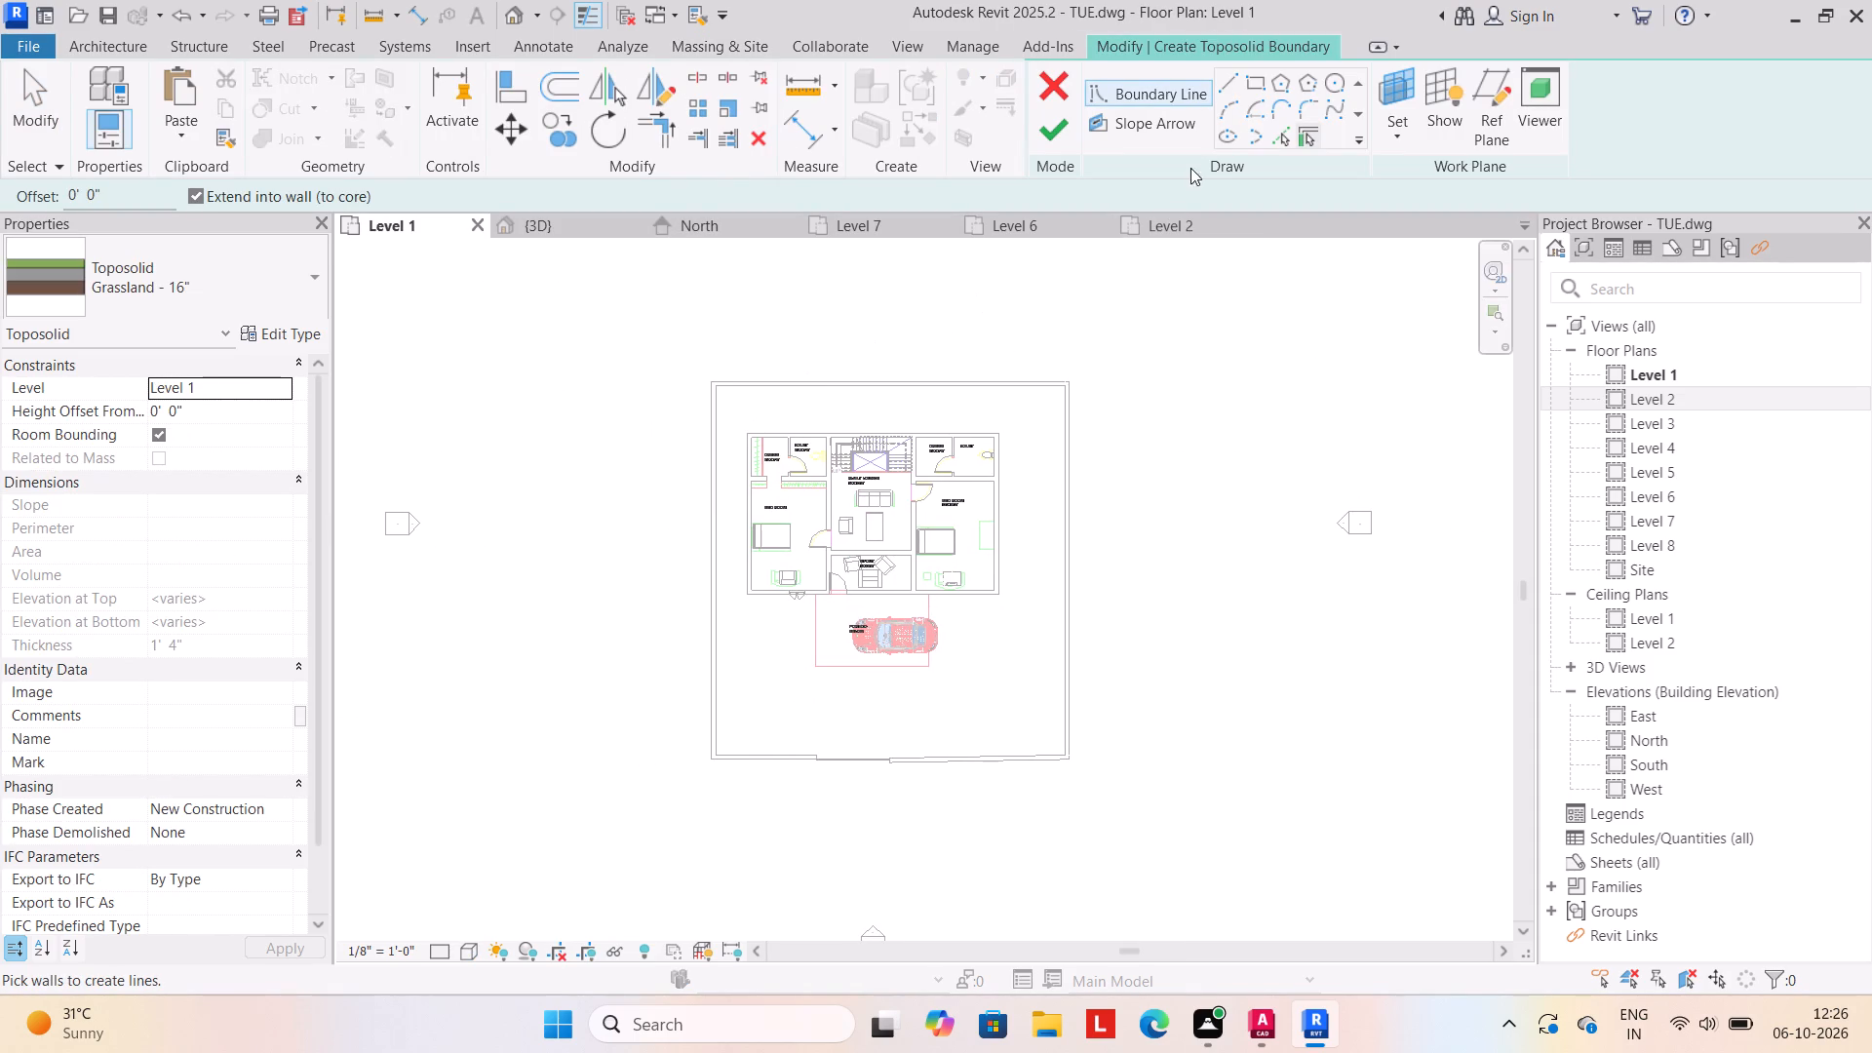
left_click(1253, 85)
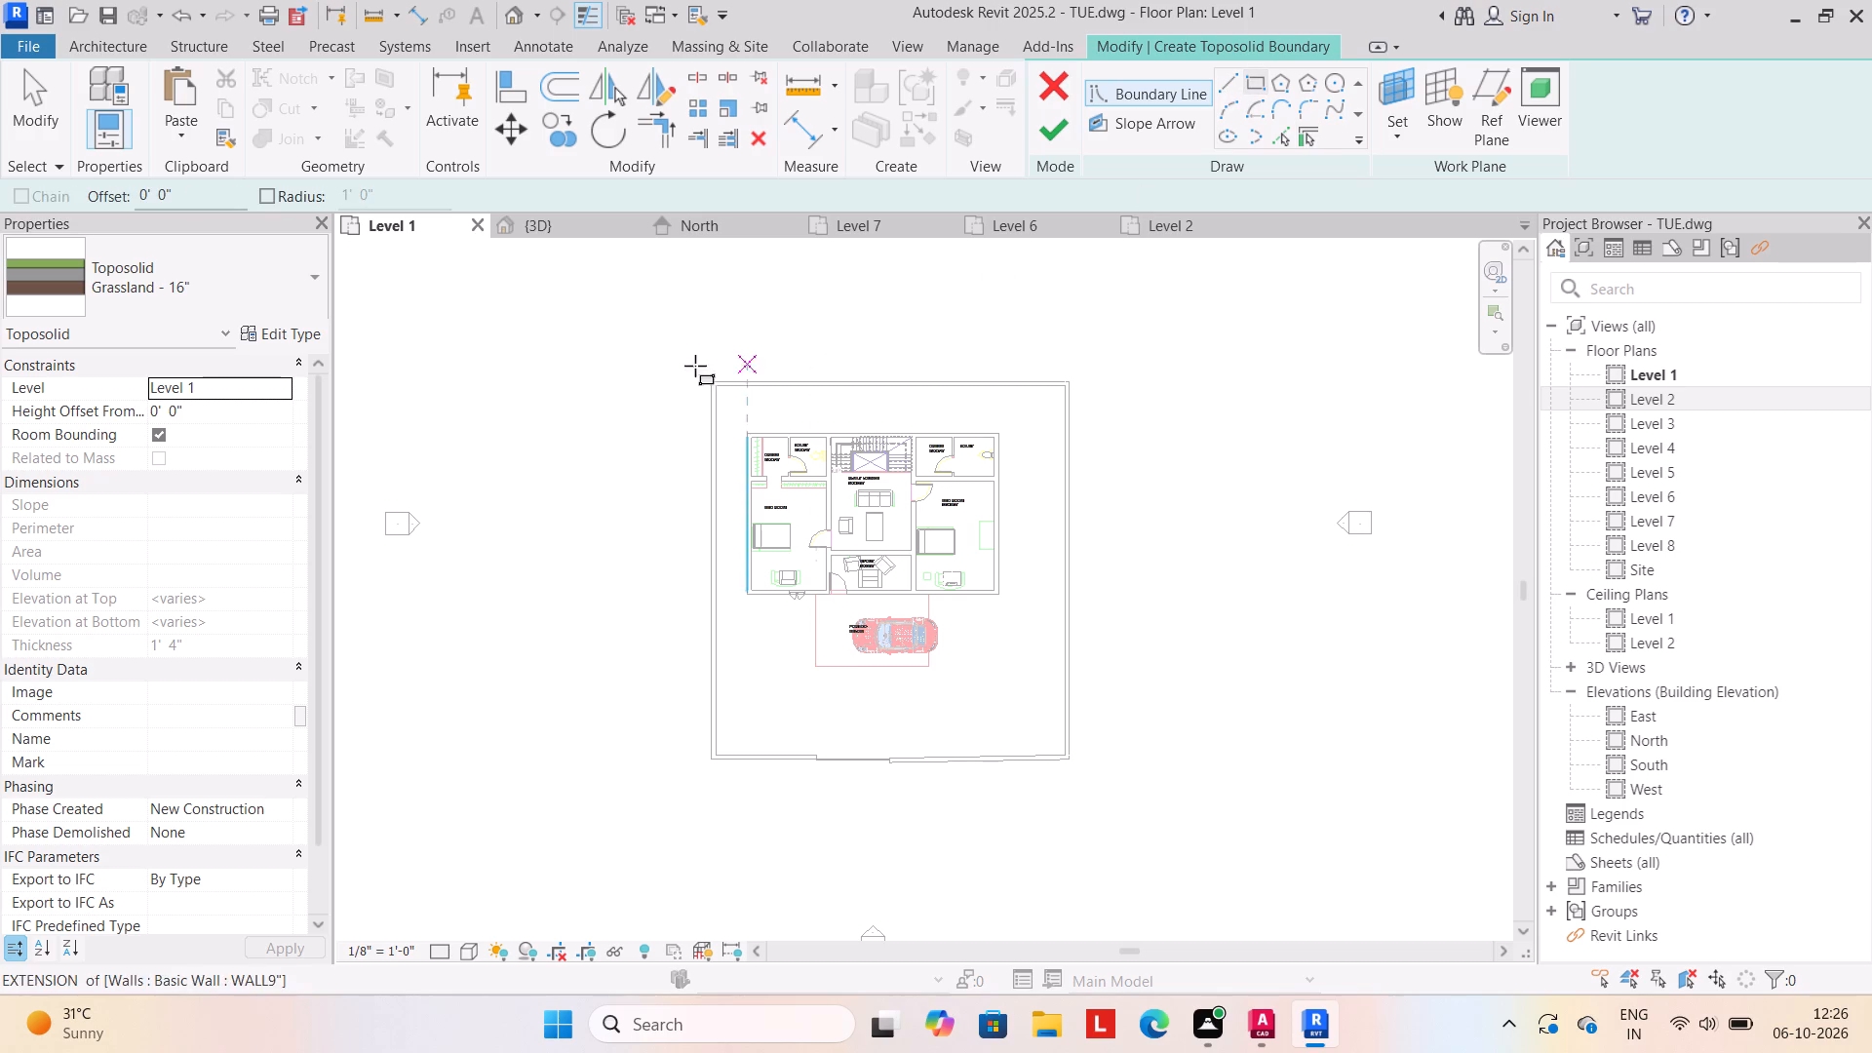
scroll(665, 370, "down", 1)
middle_click_drag(666, 371, 687, 443)
left_click_drag(700, 310, 700, 319)
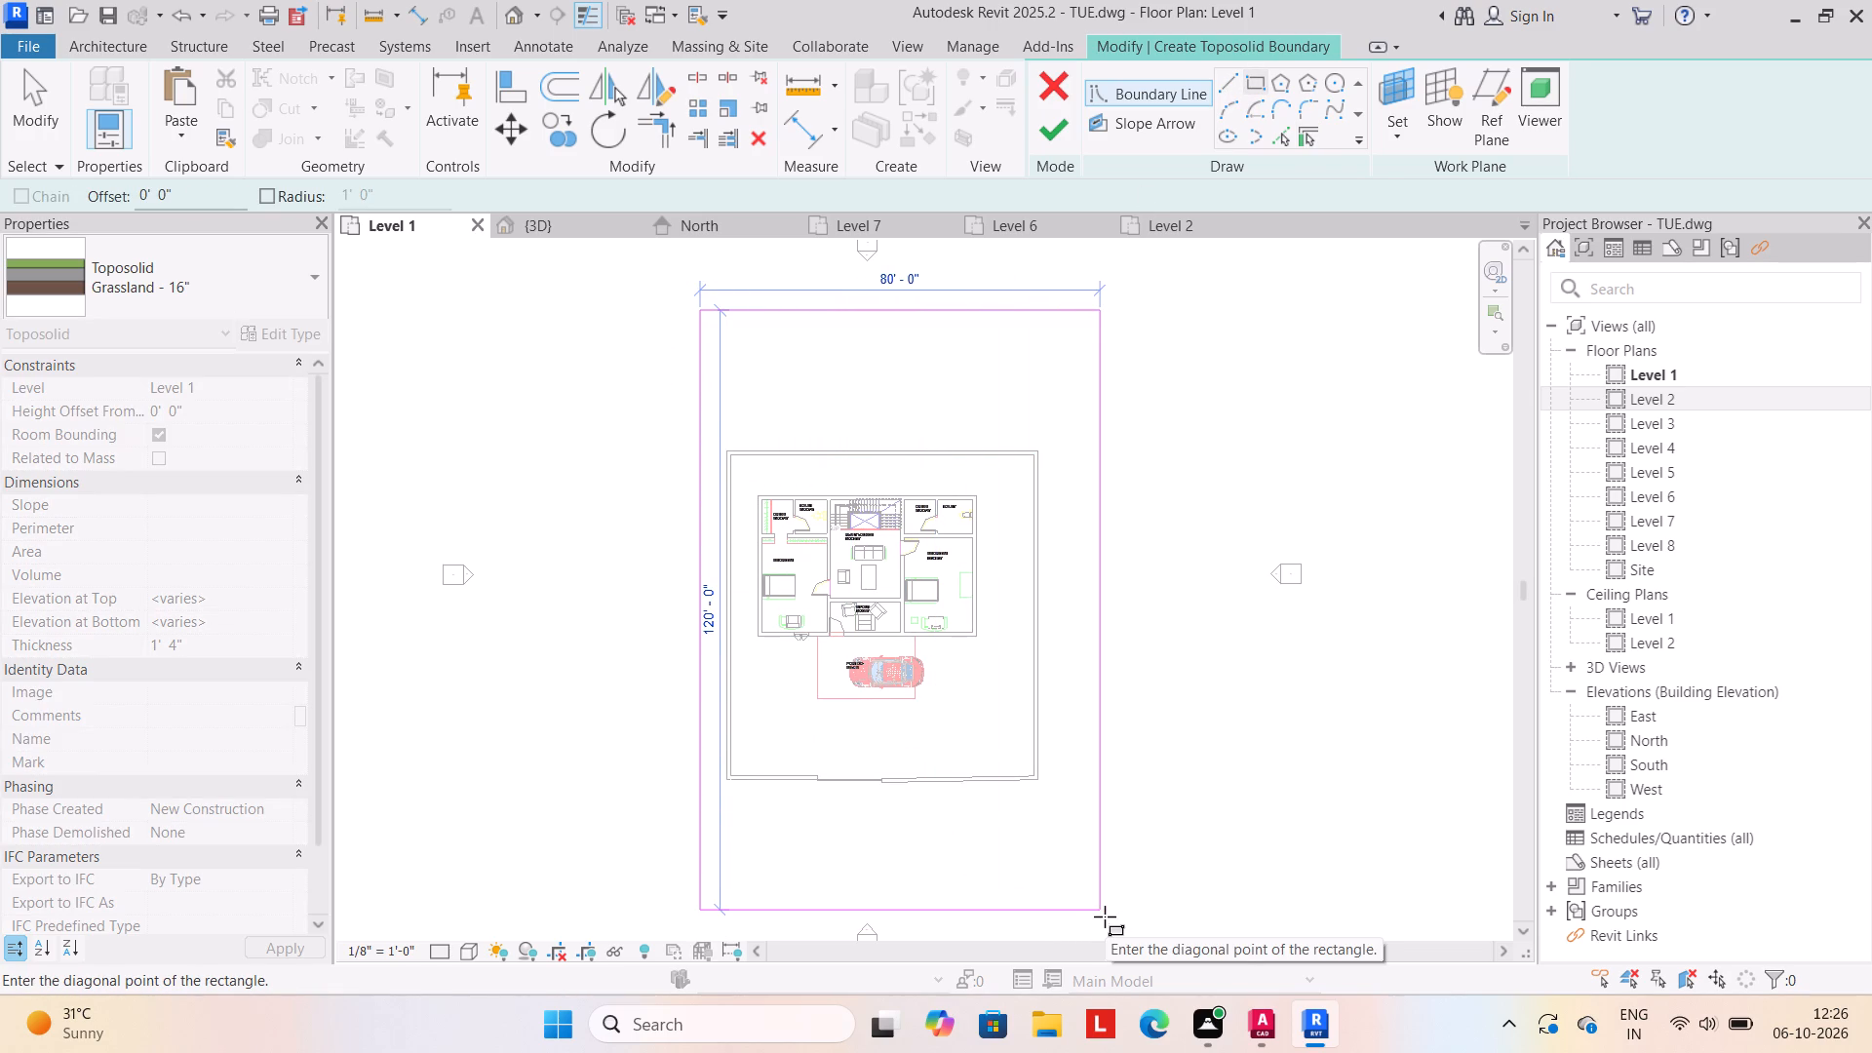
left_click(1079, 868)
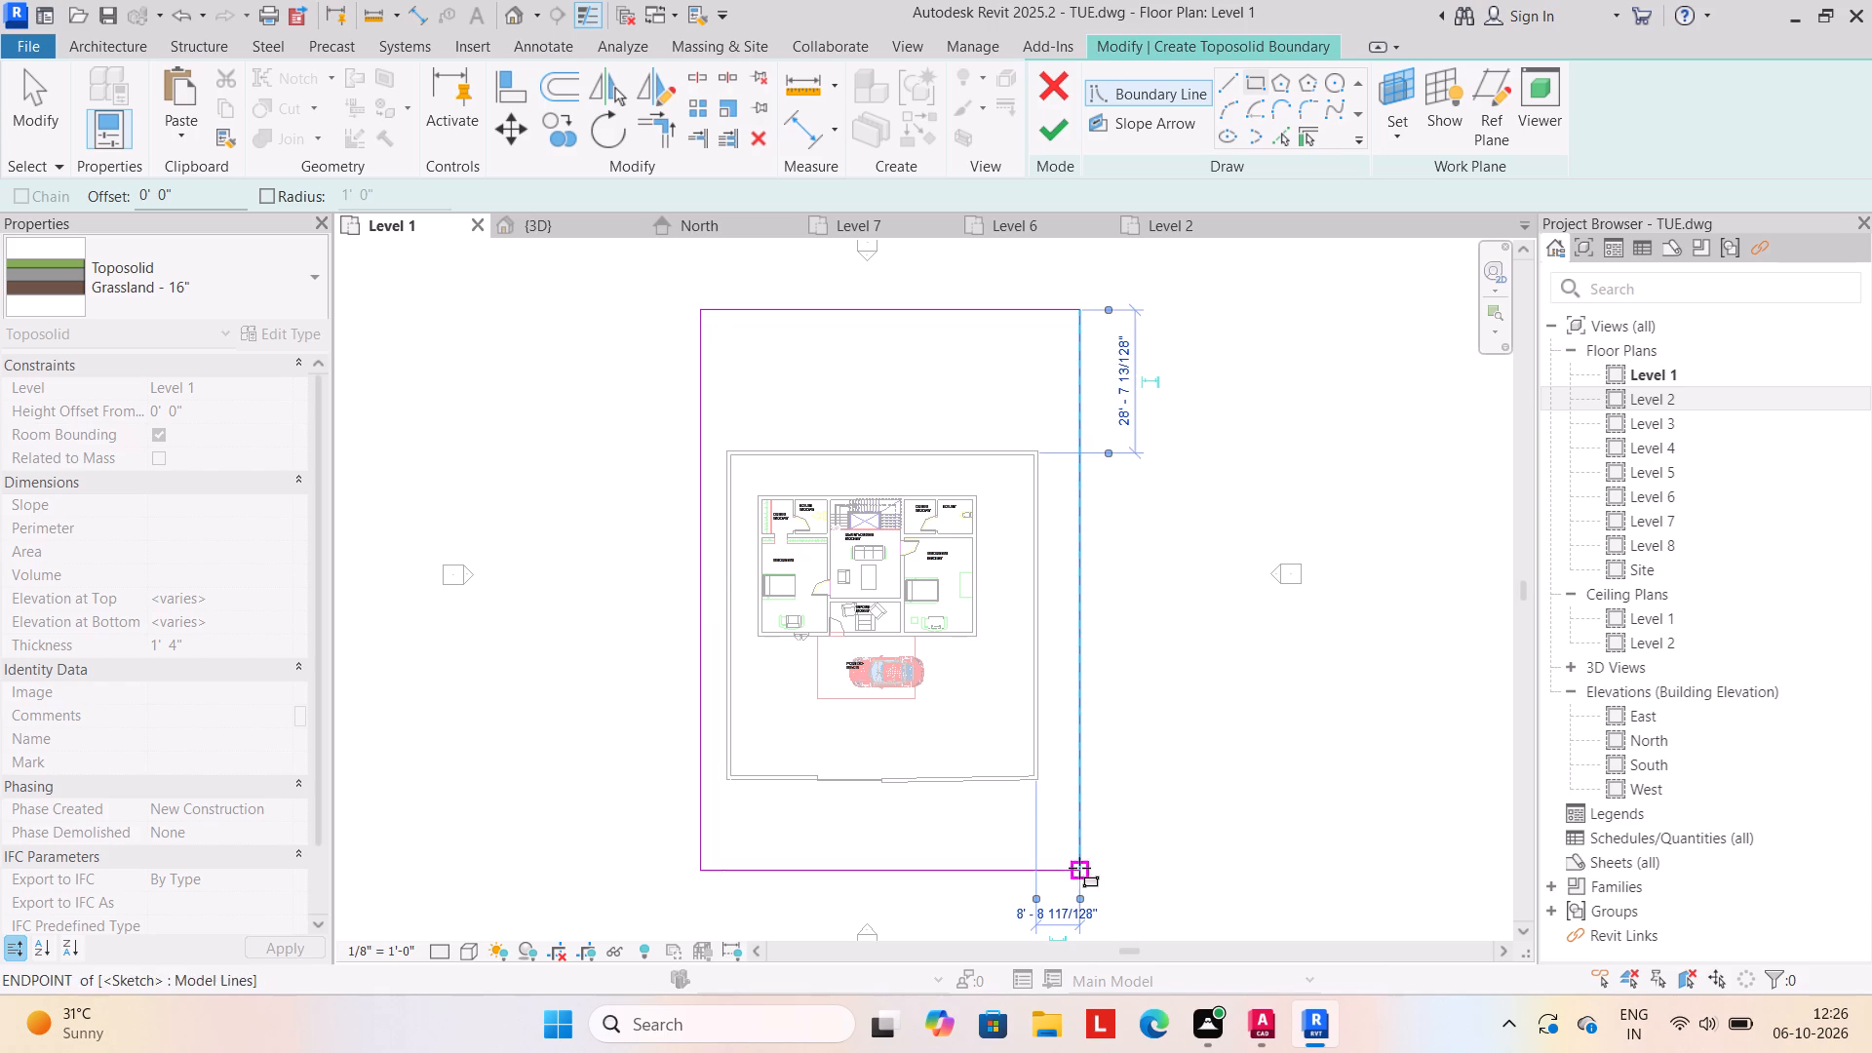
left_click(1046, 133)
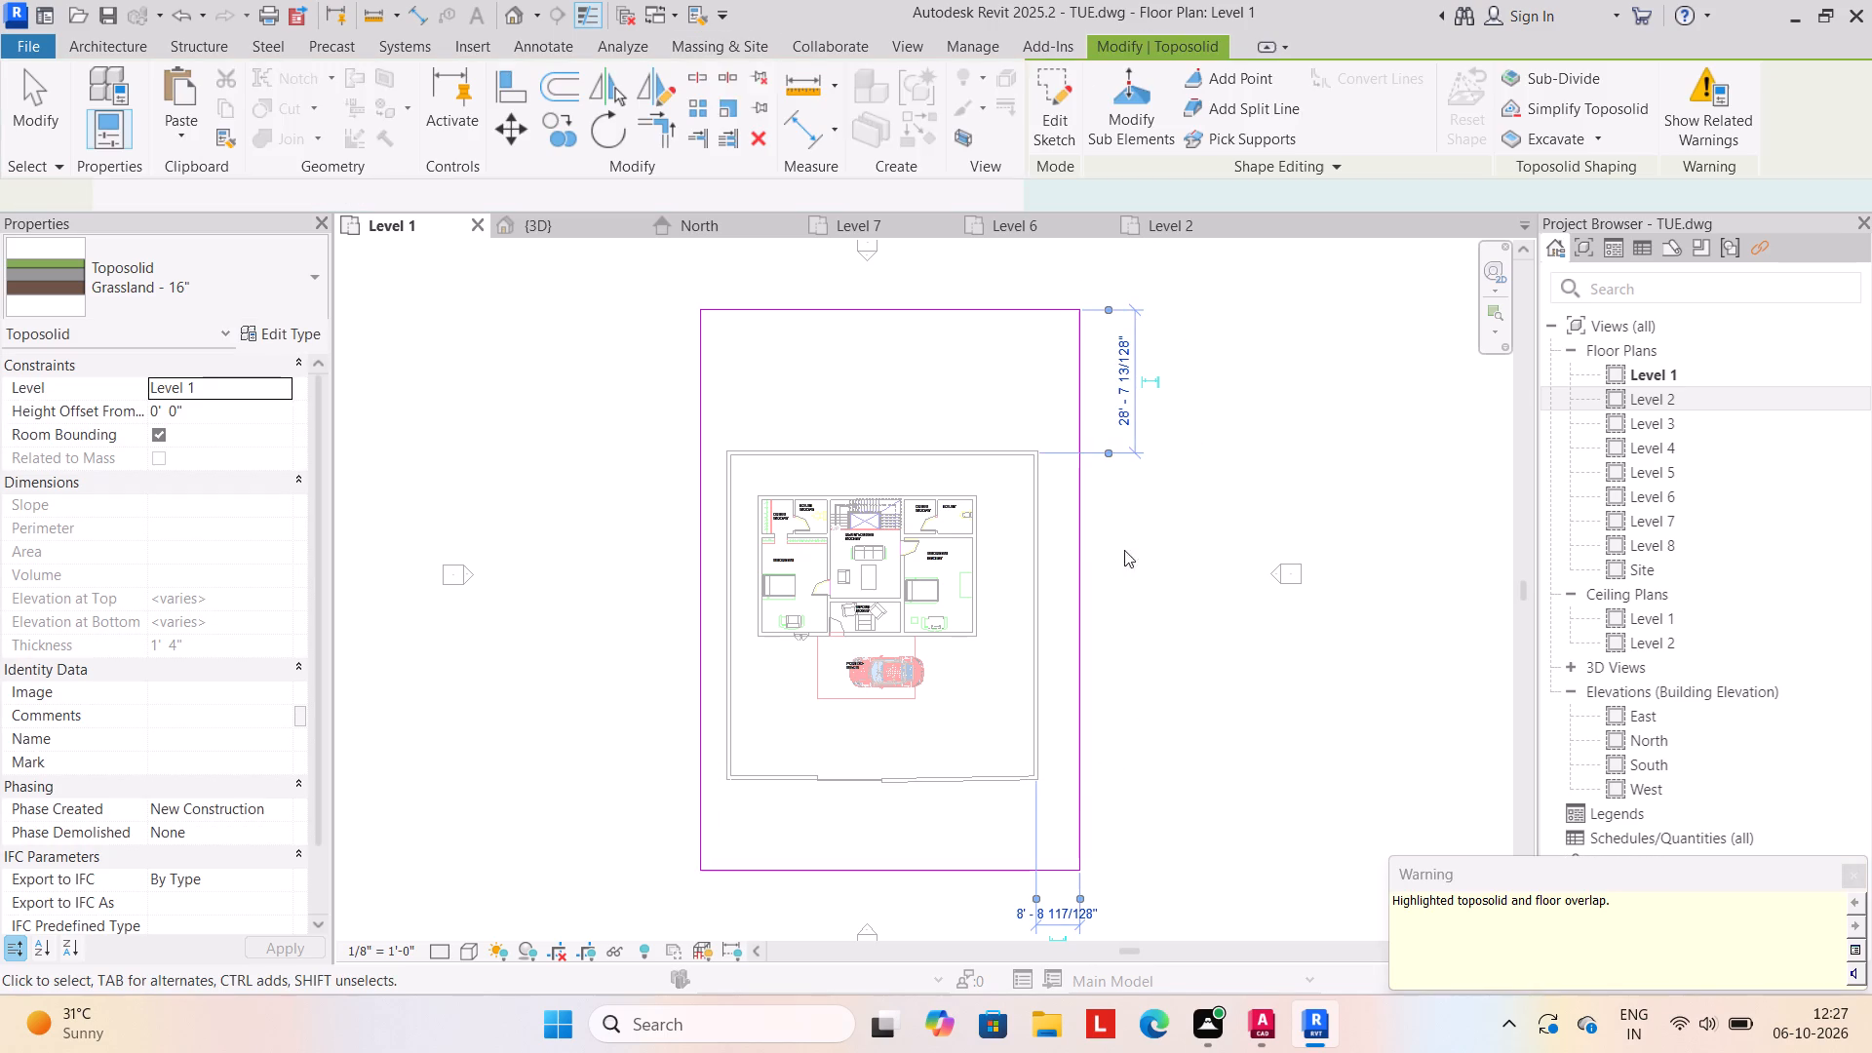
left_click(1191, 716)
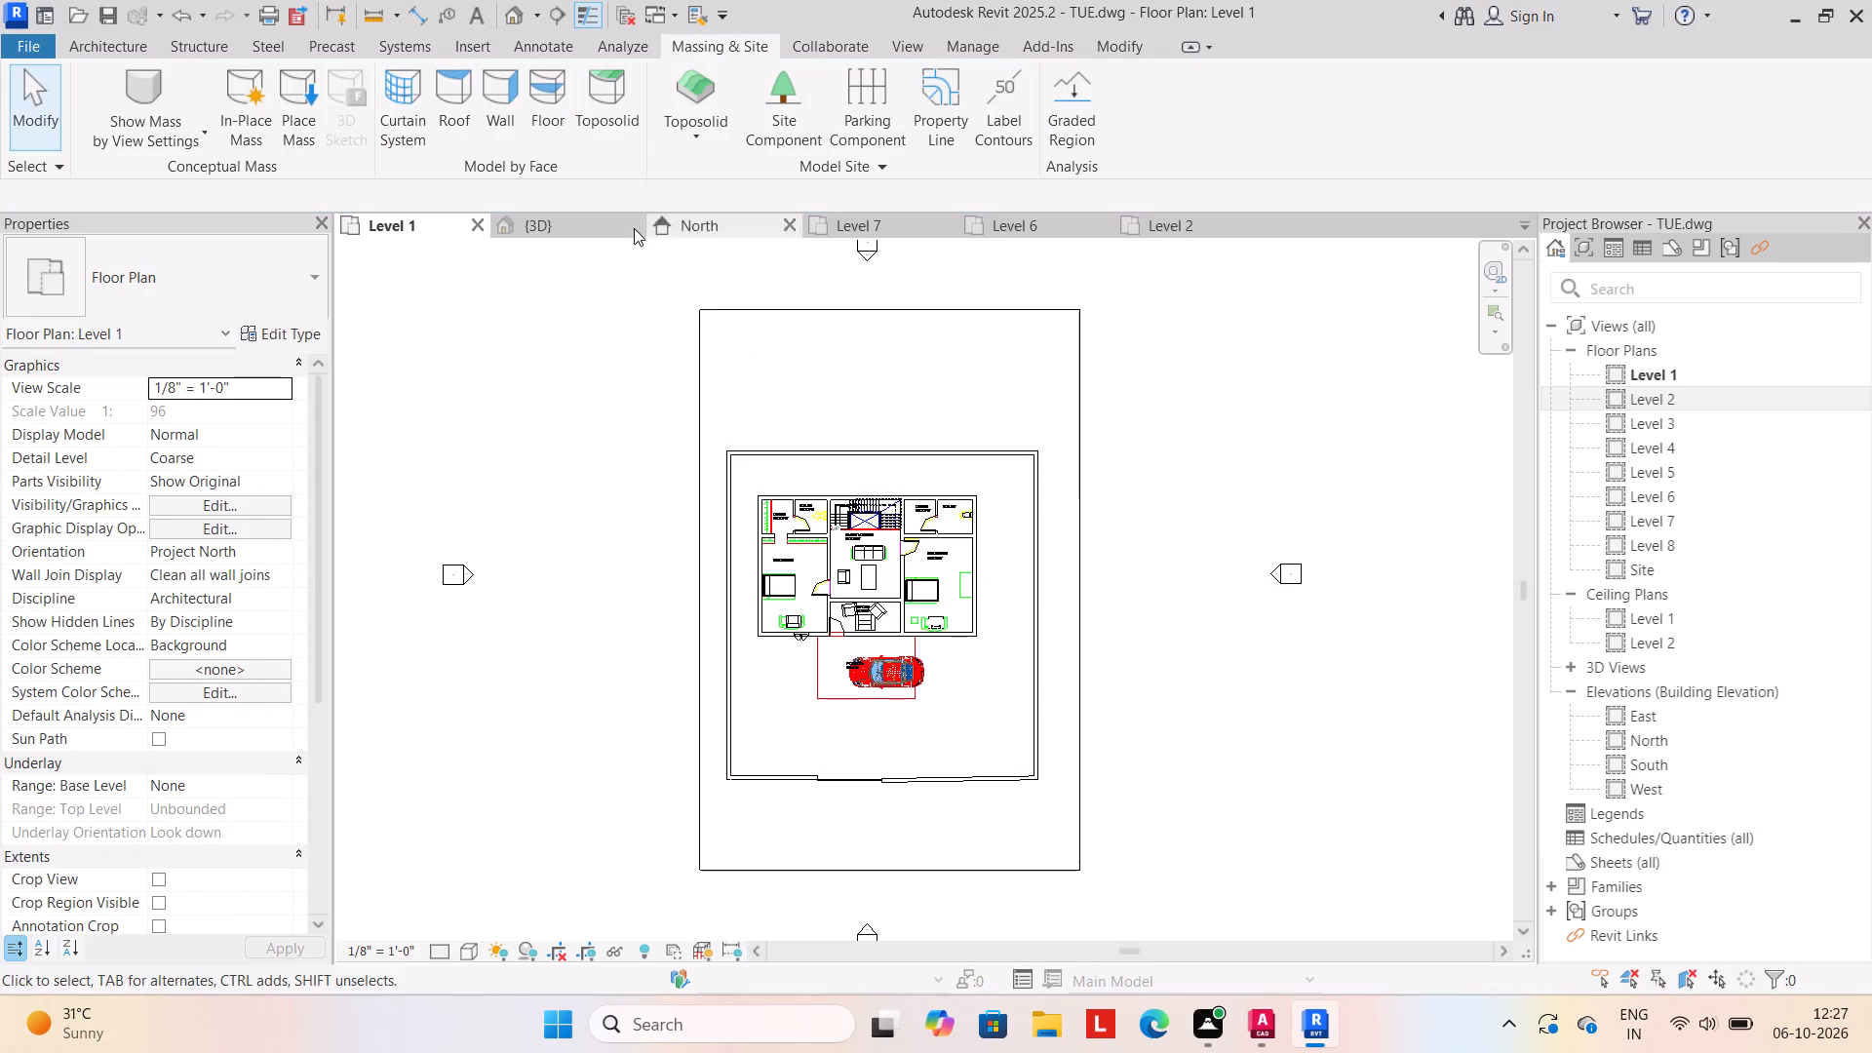
In the 3D view, set the toposolid's height offset from Level 1 to -6".
left_click(558, 222)
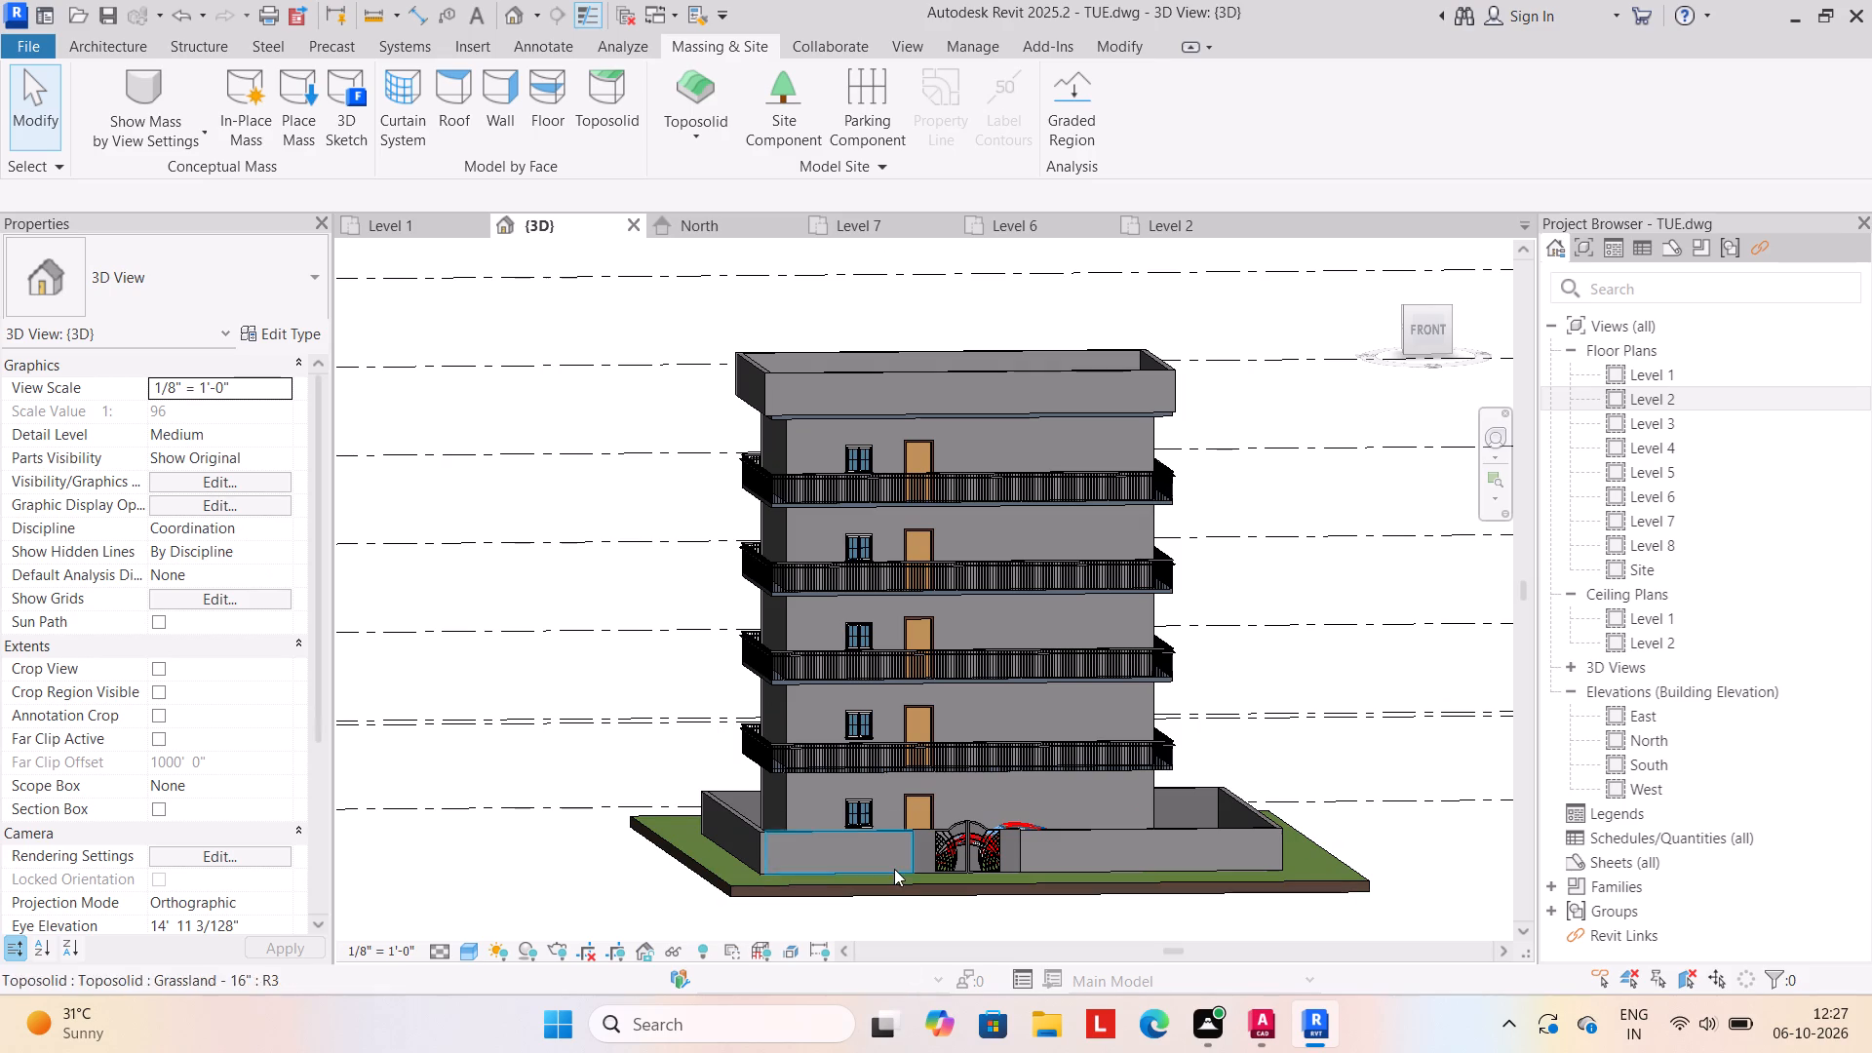
left_click(892, 883)
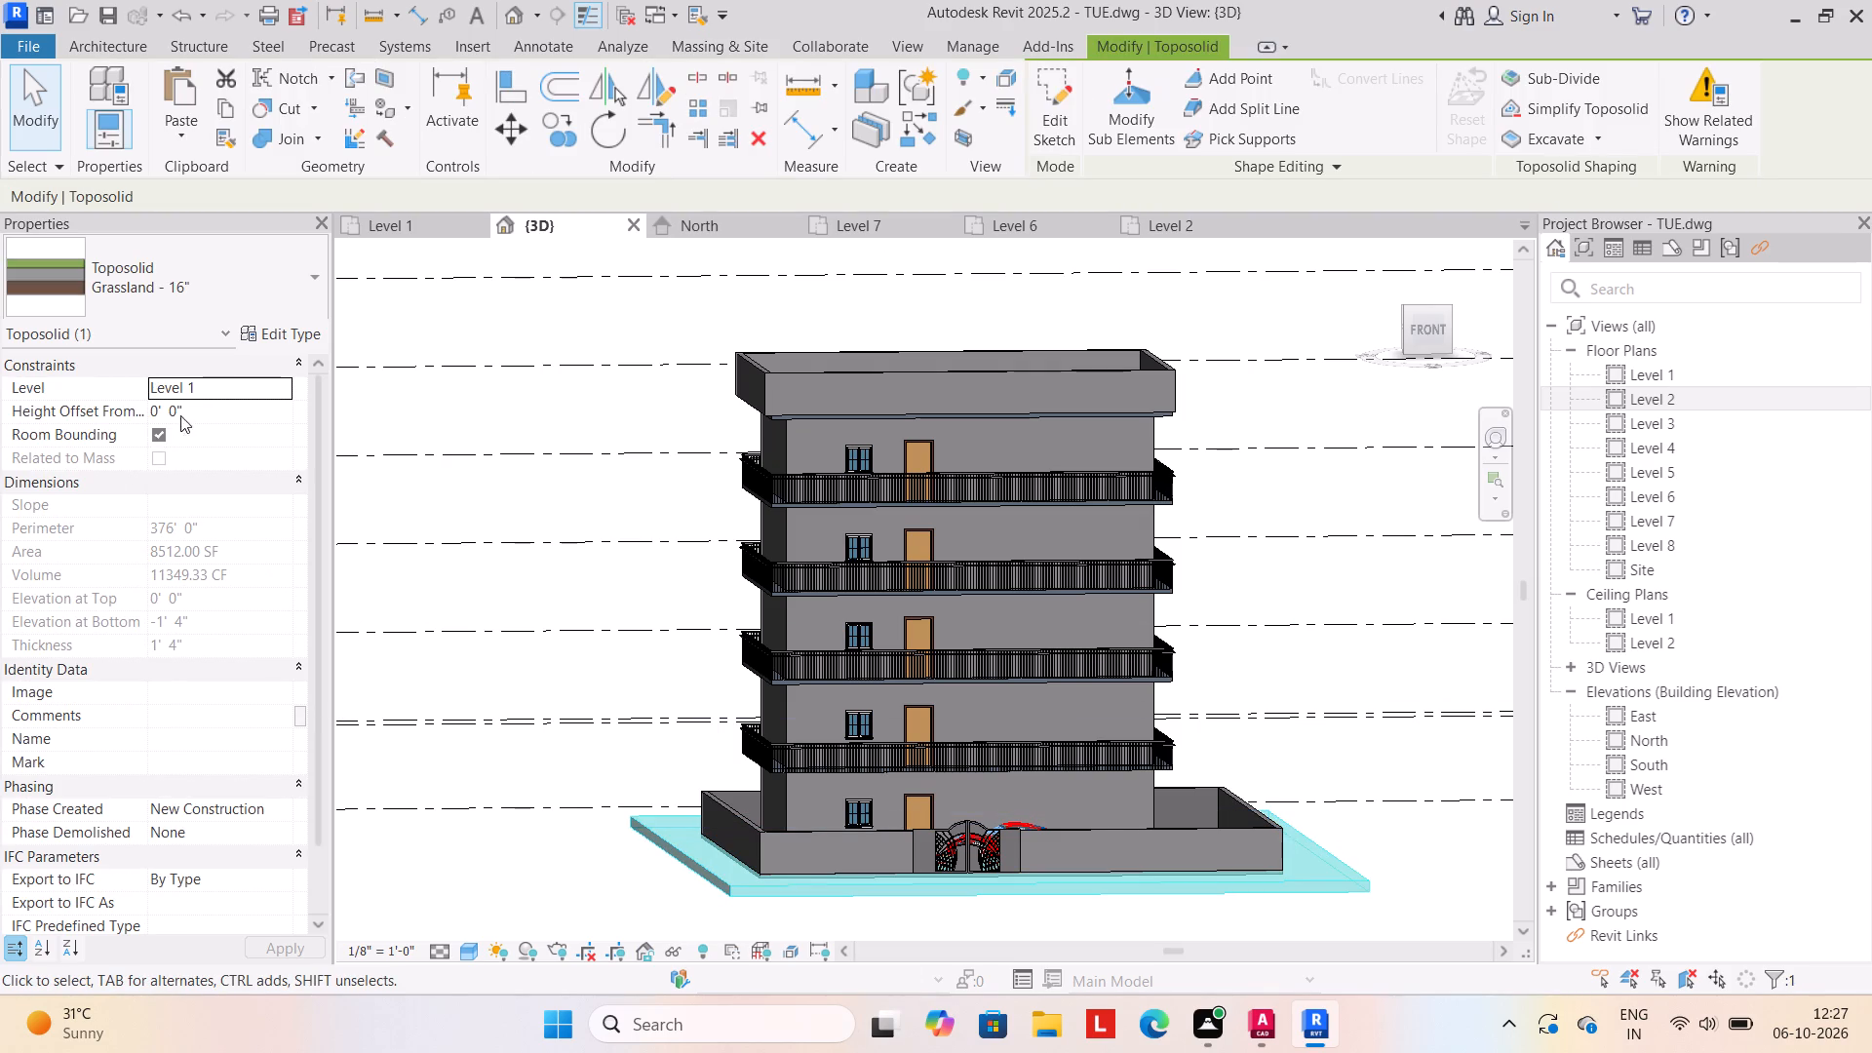
left_click(200, 409)
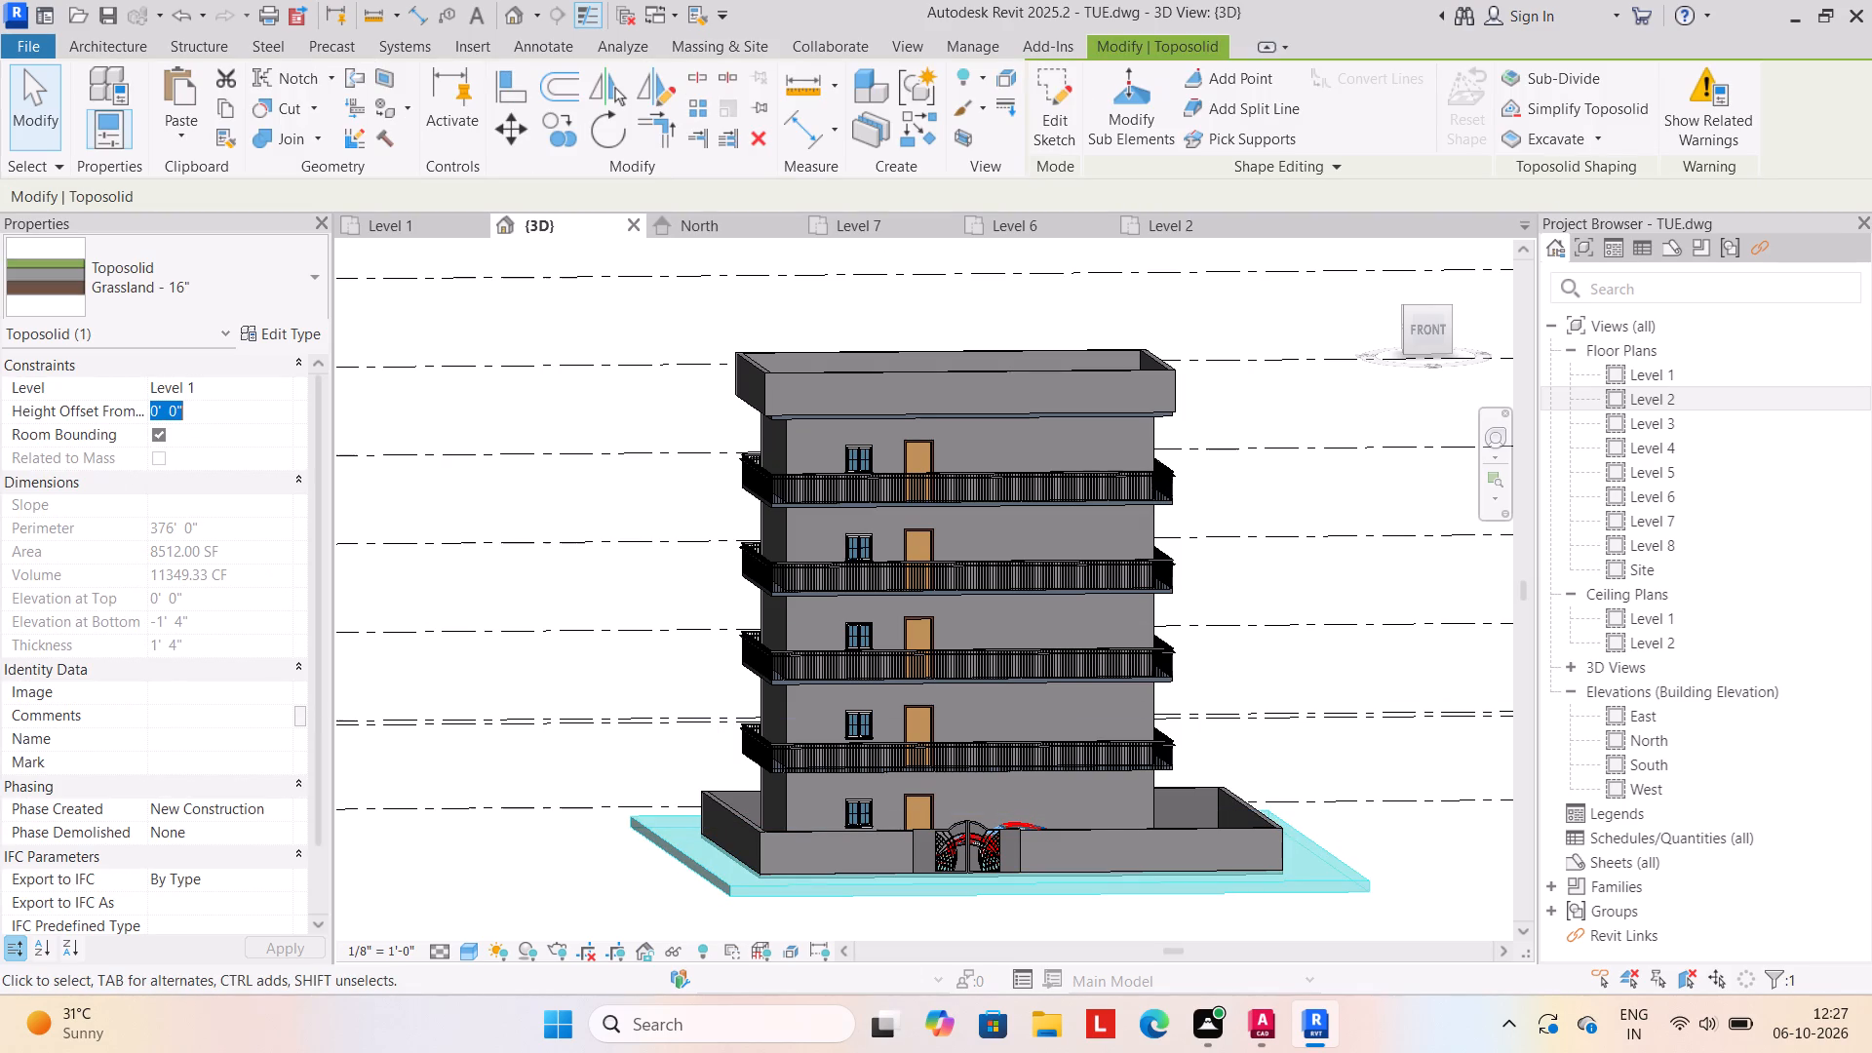
type("-6\"")
key("Return")
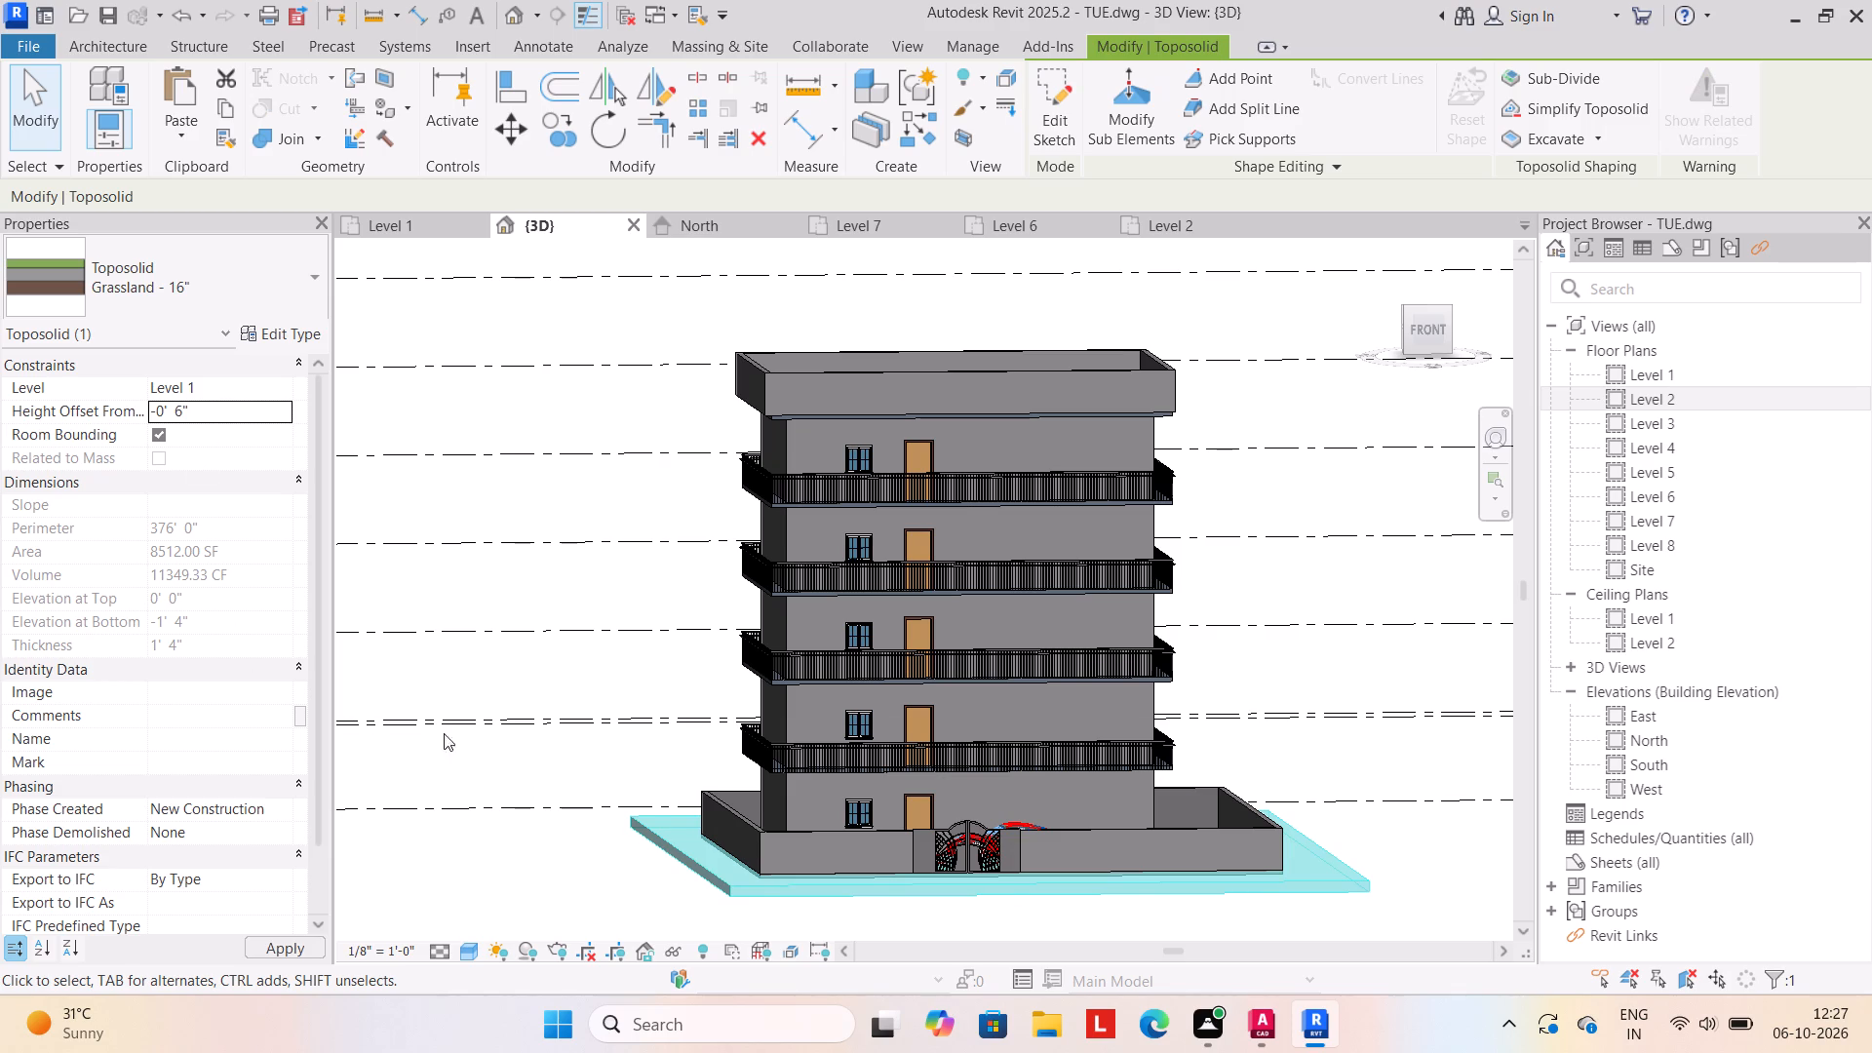
left_click(541, 853)
Start an in-place component in the Generic Models category, accepting the suggested family name.
middle_click_drag(546, 861, 553, 727)
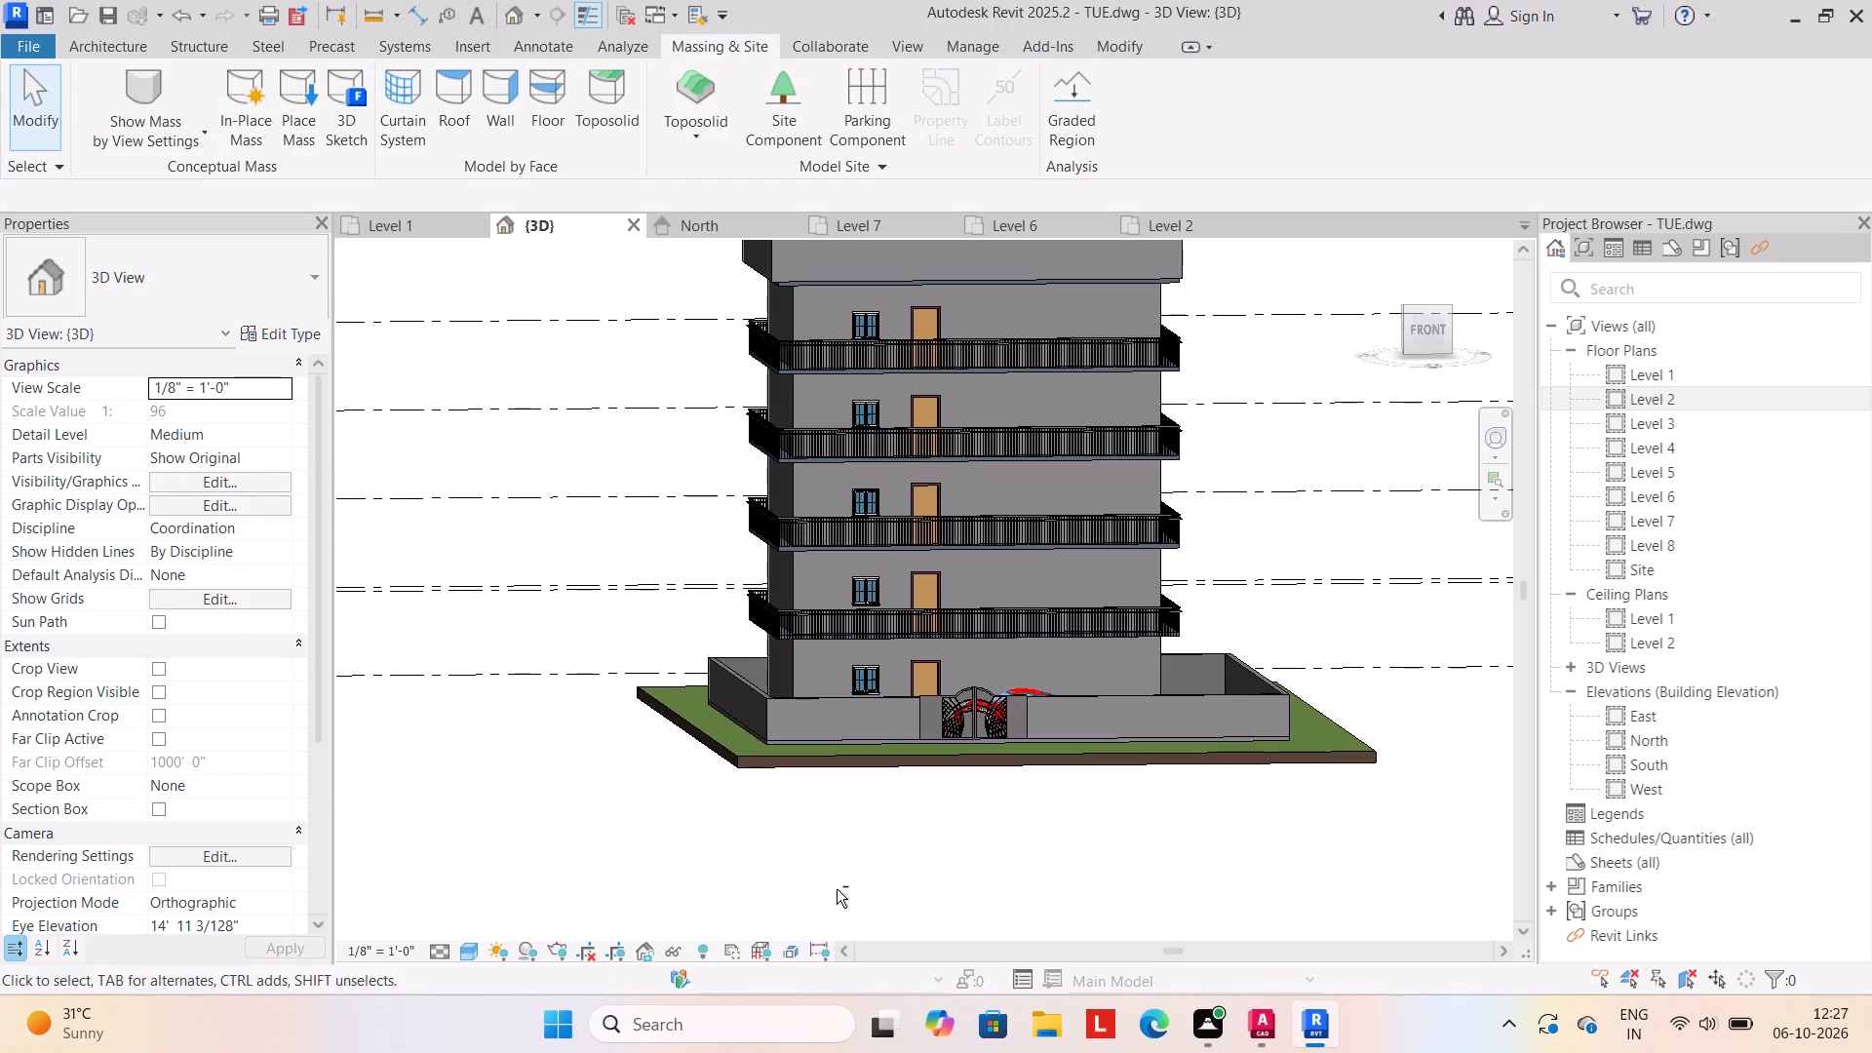
middle_click_drag(877, 871, 872, 834, "shift")
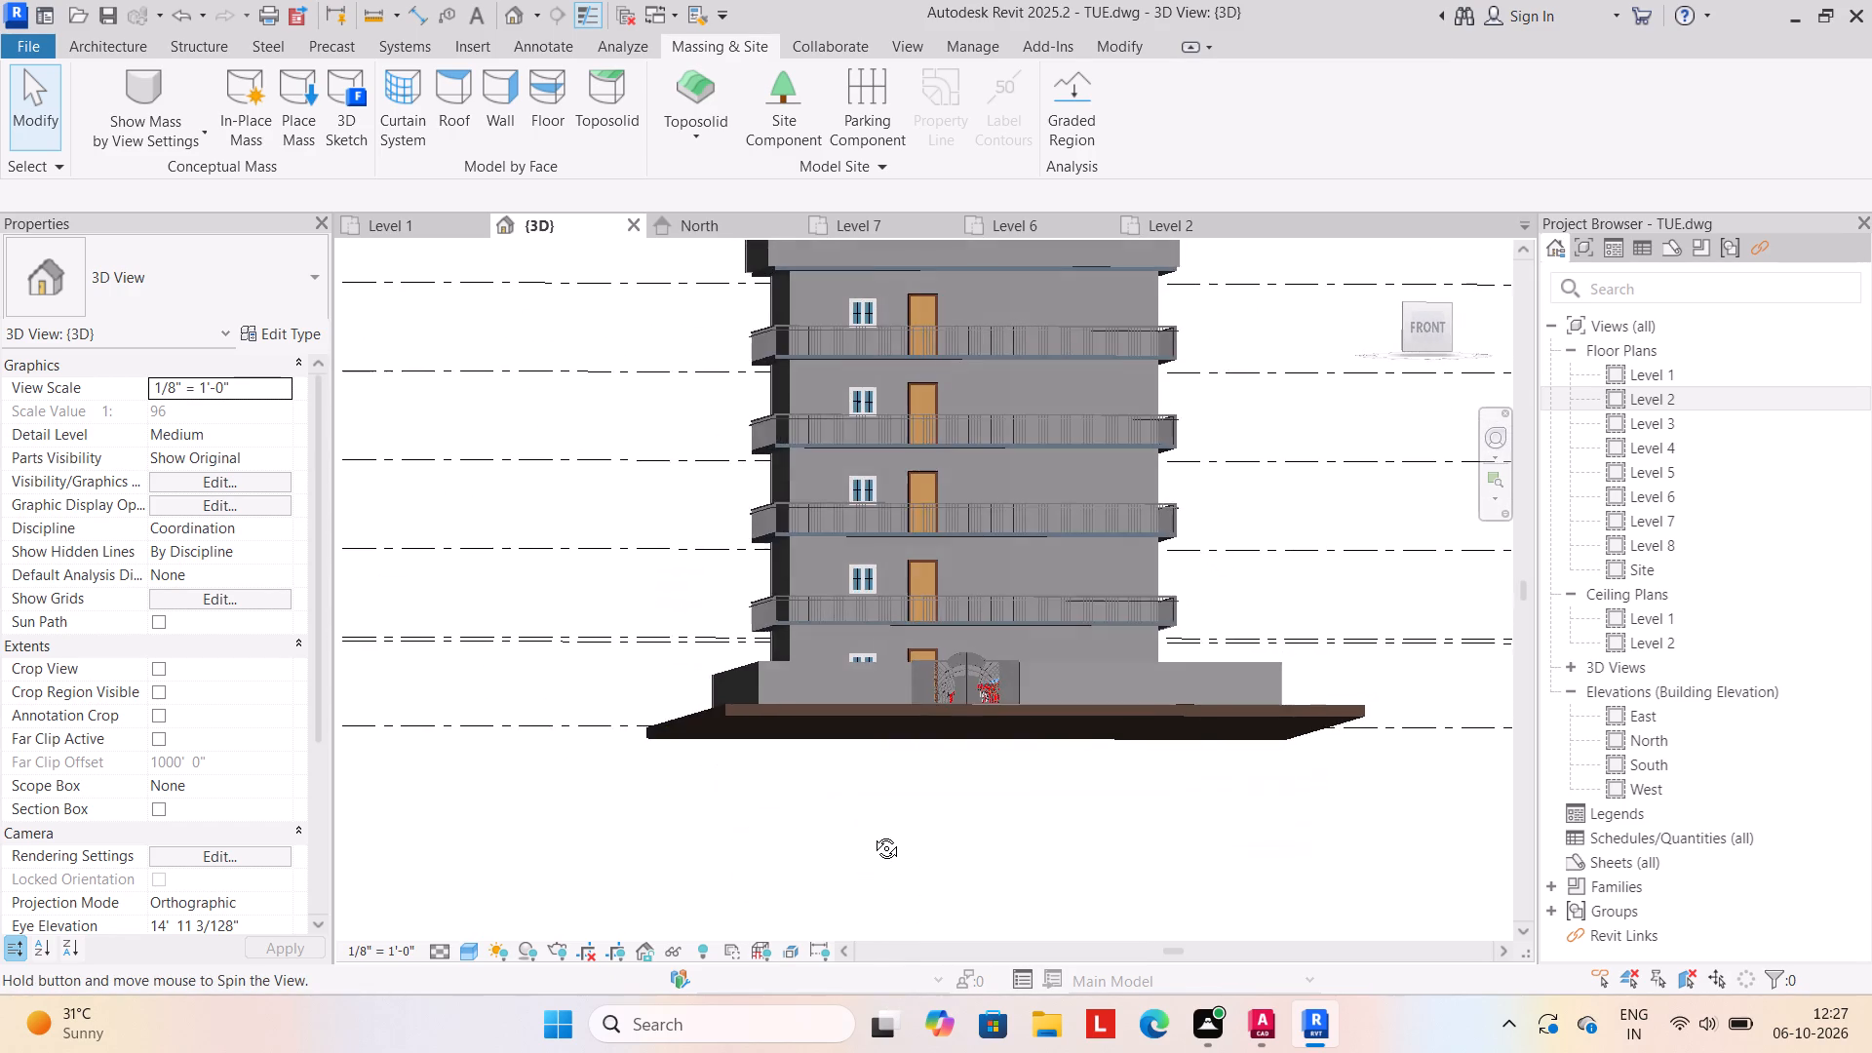
middle_click_drag(872, 834, 753, 865, "shift")
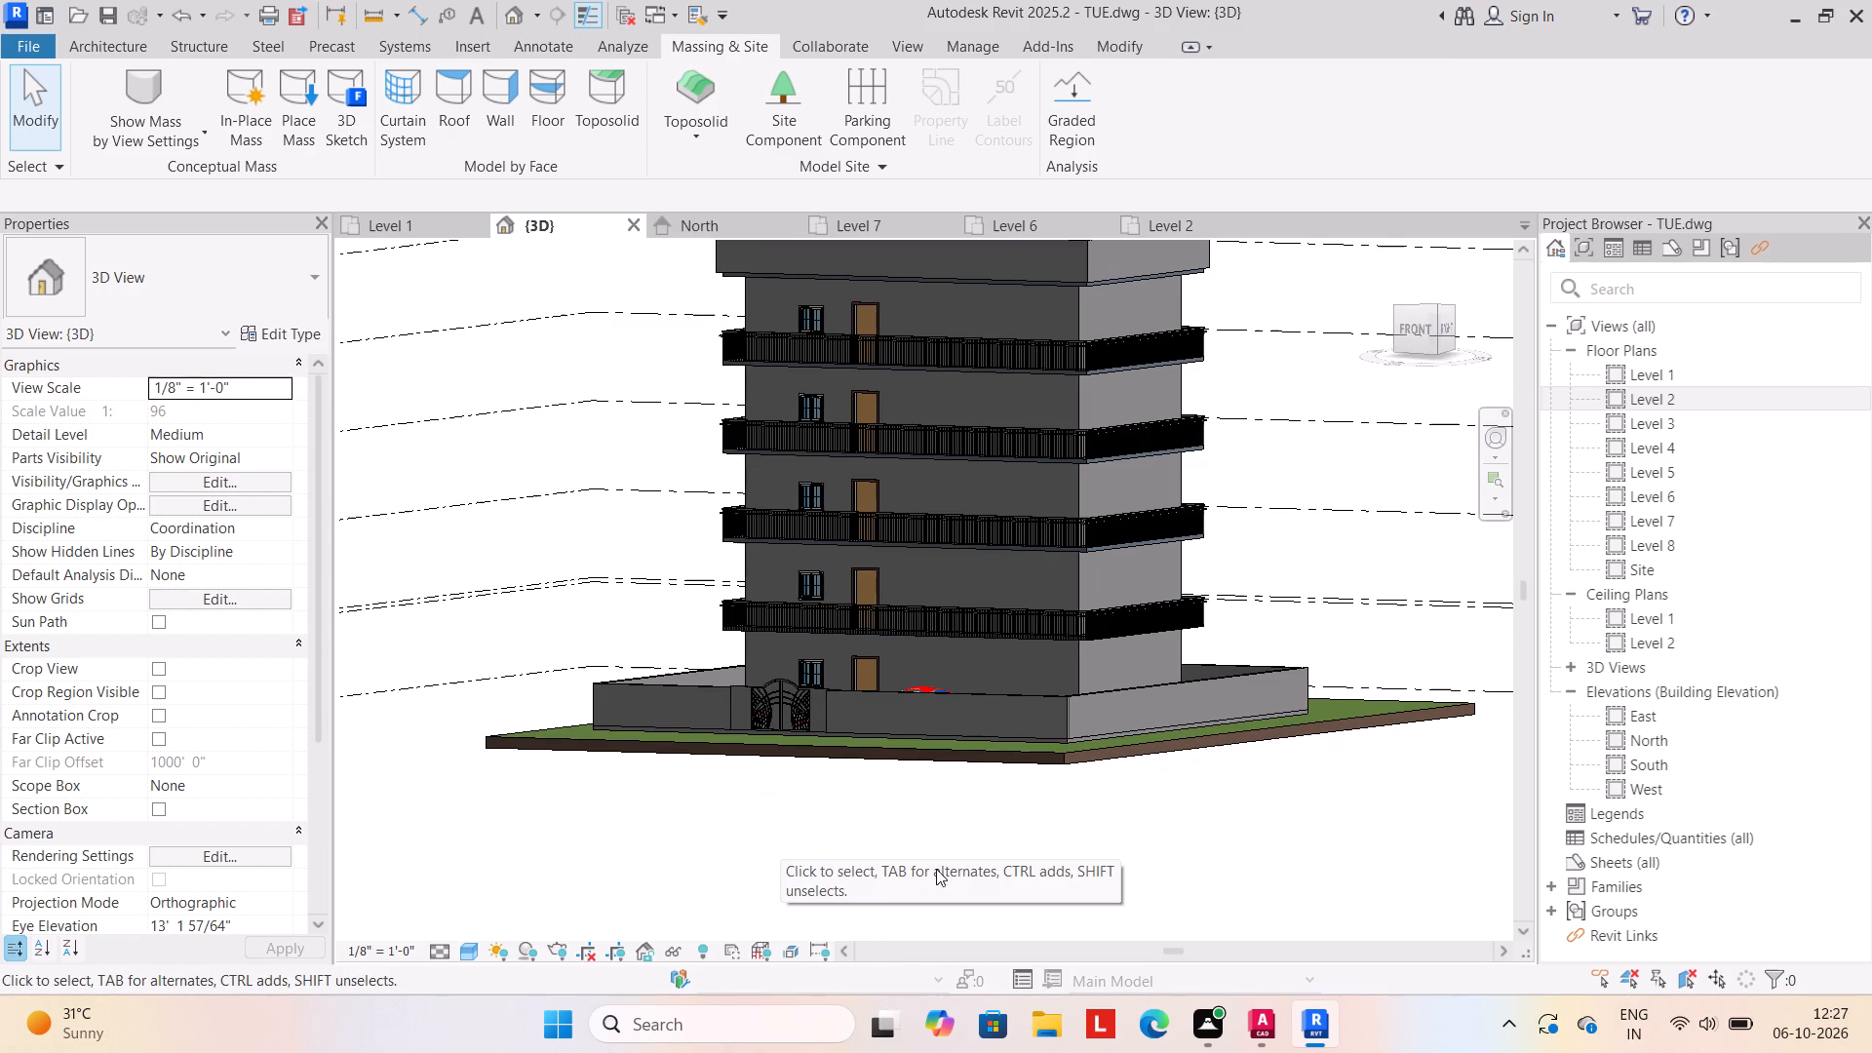
middle_click_drag(938, 818, 1054, 902, "shift")
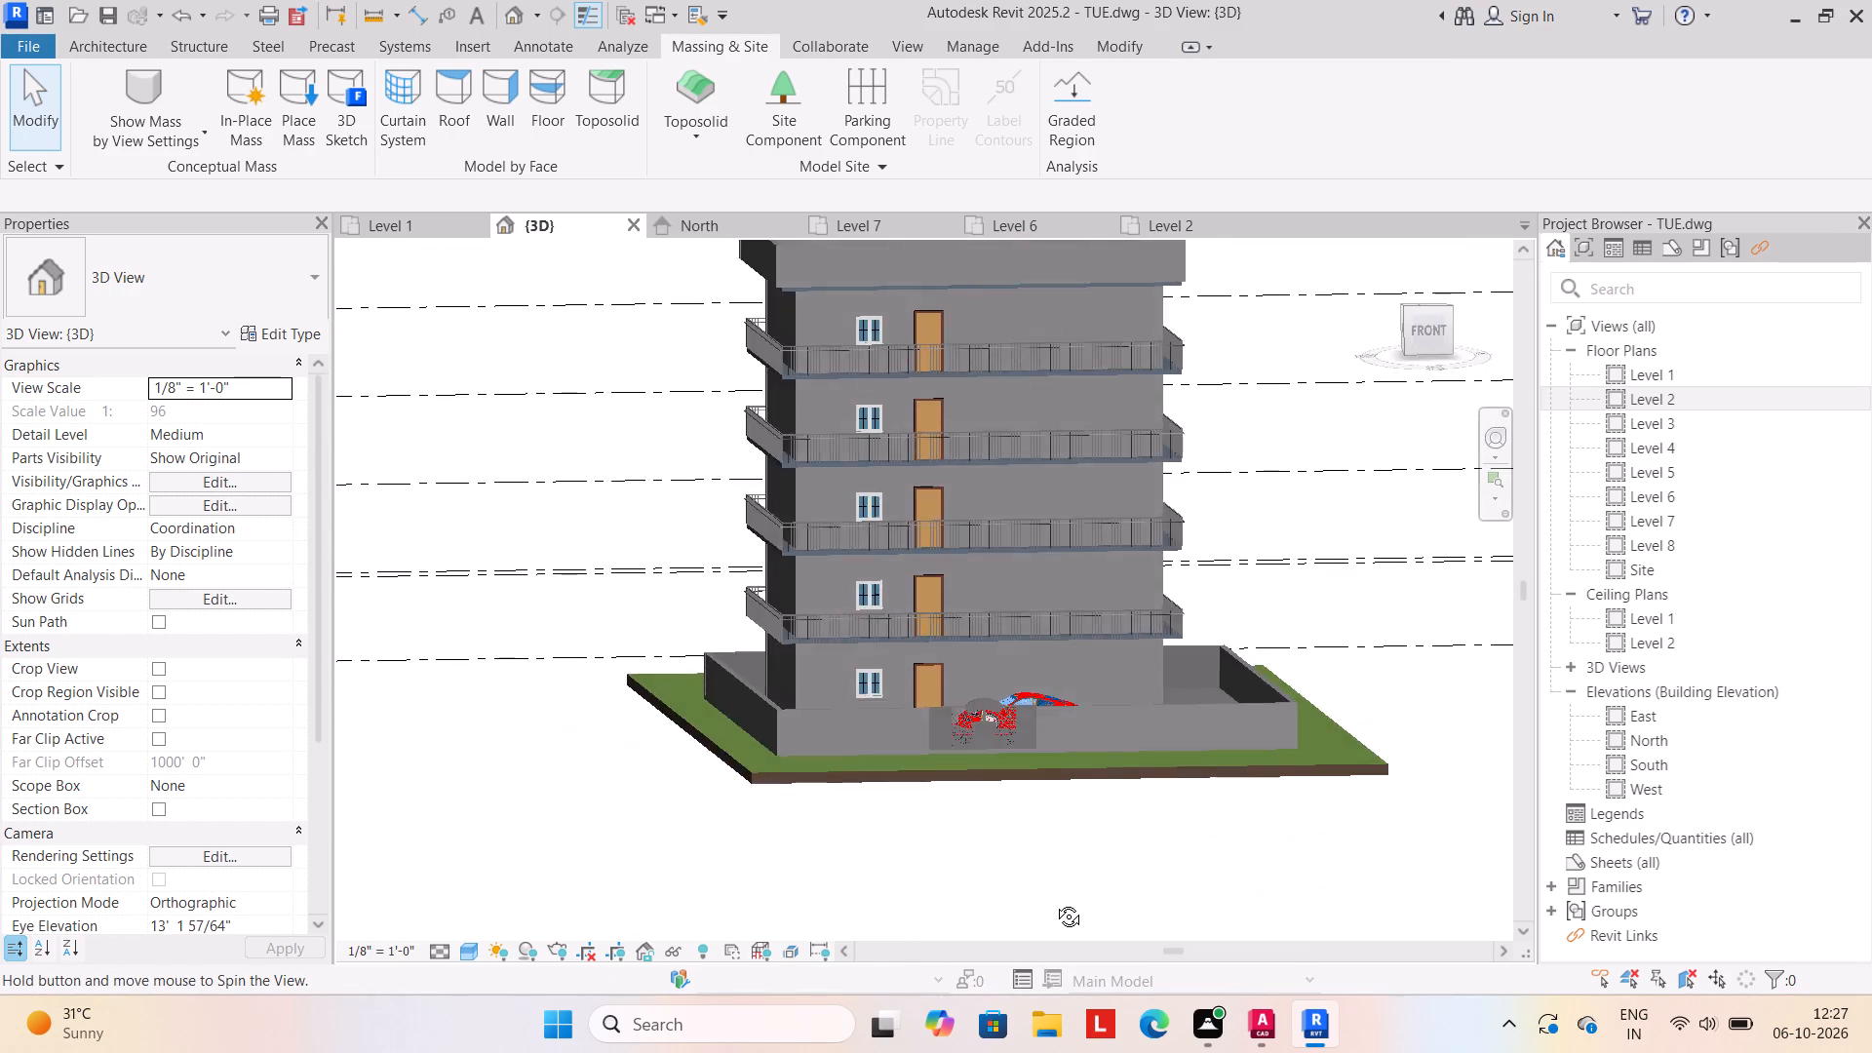
middle_click_drag(1054, 902, 1044, 914, "shift")
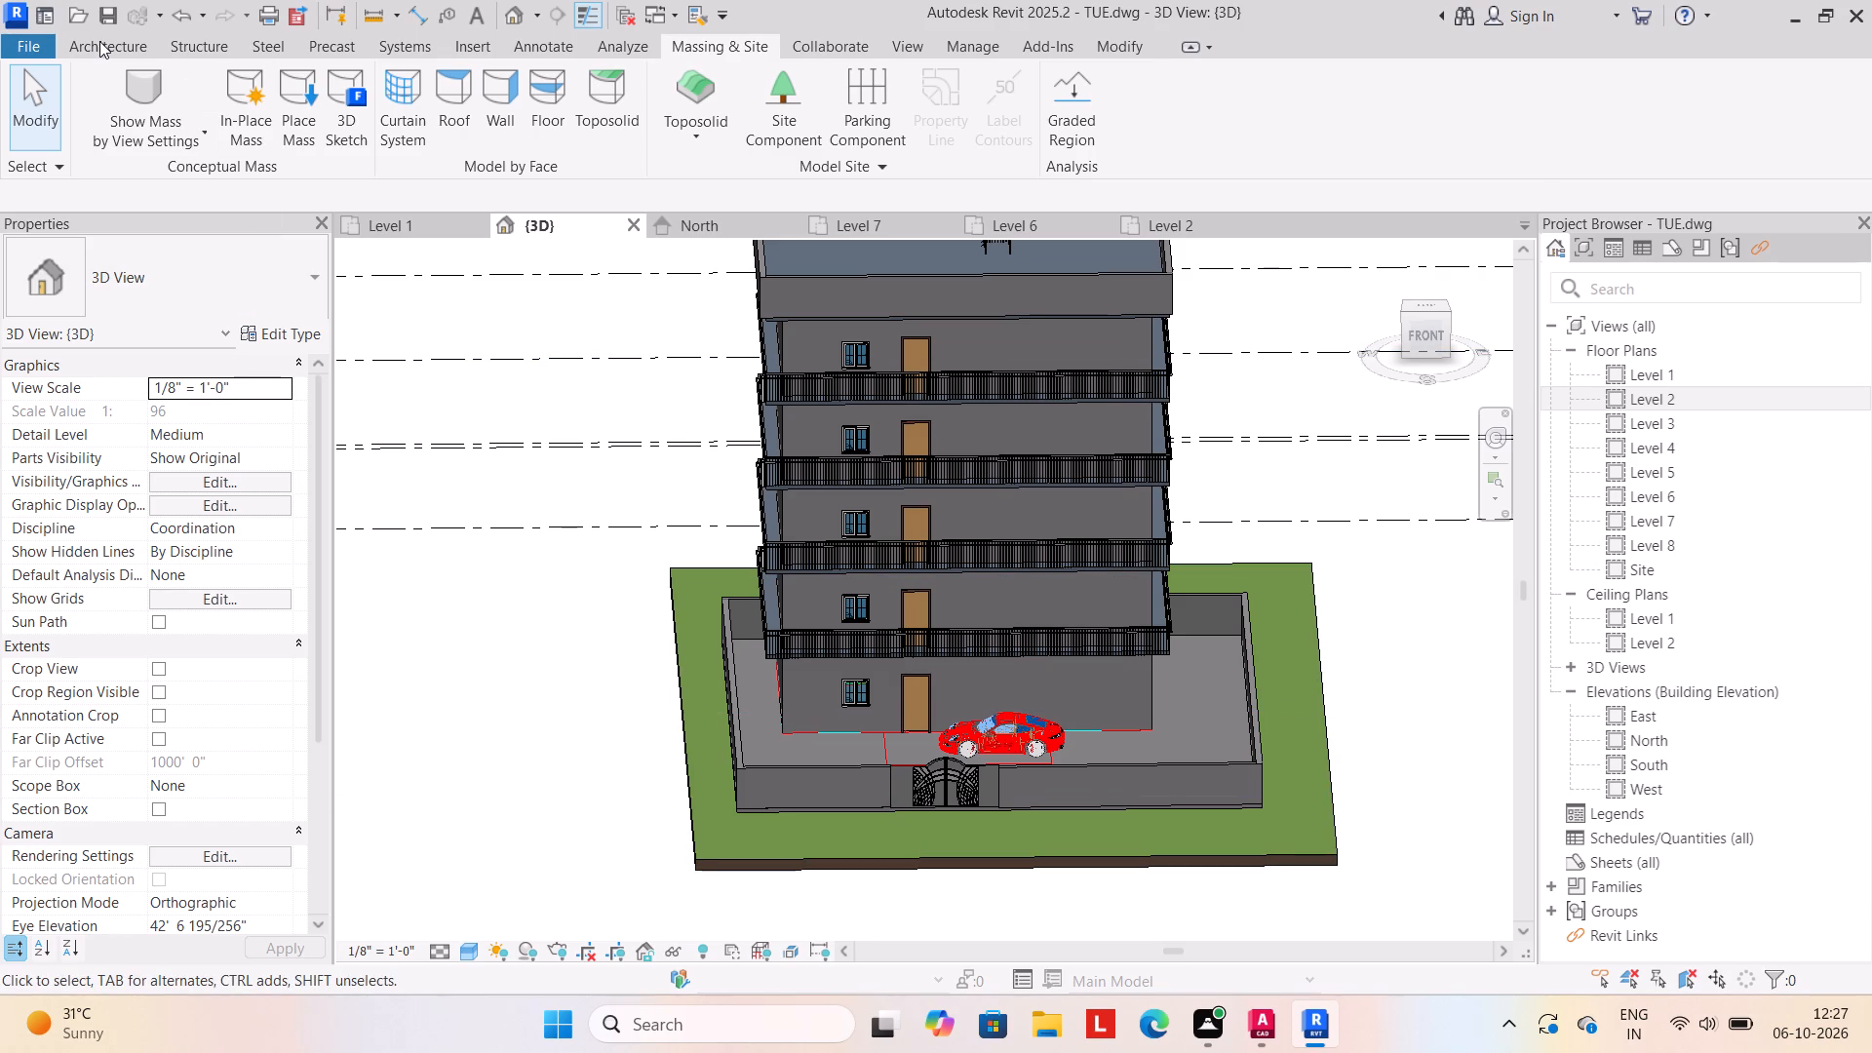
left_click(99, 41)
left_click(281, 140)
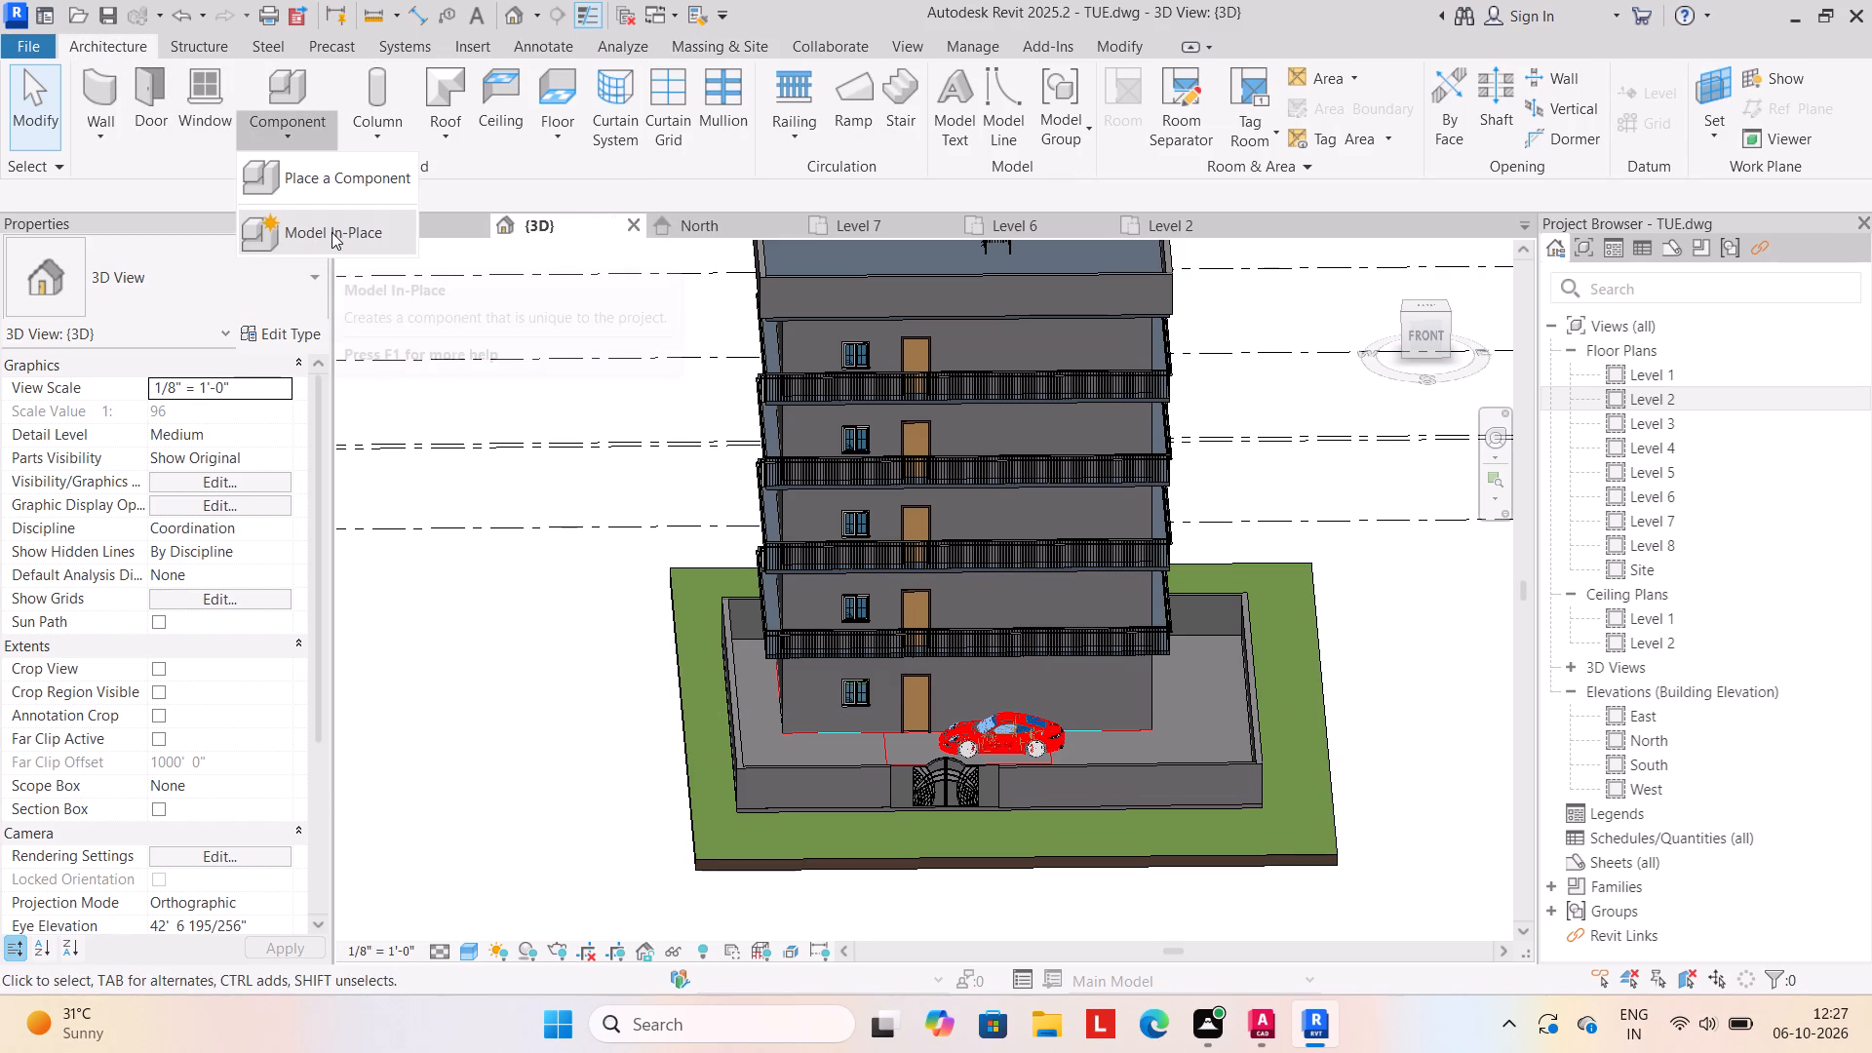
left_click(331, 232)
scroll(951, 421, "down", 4)
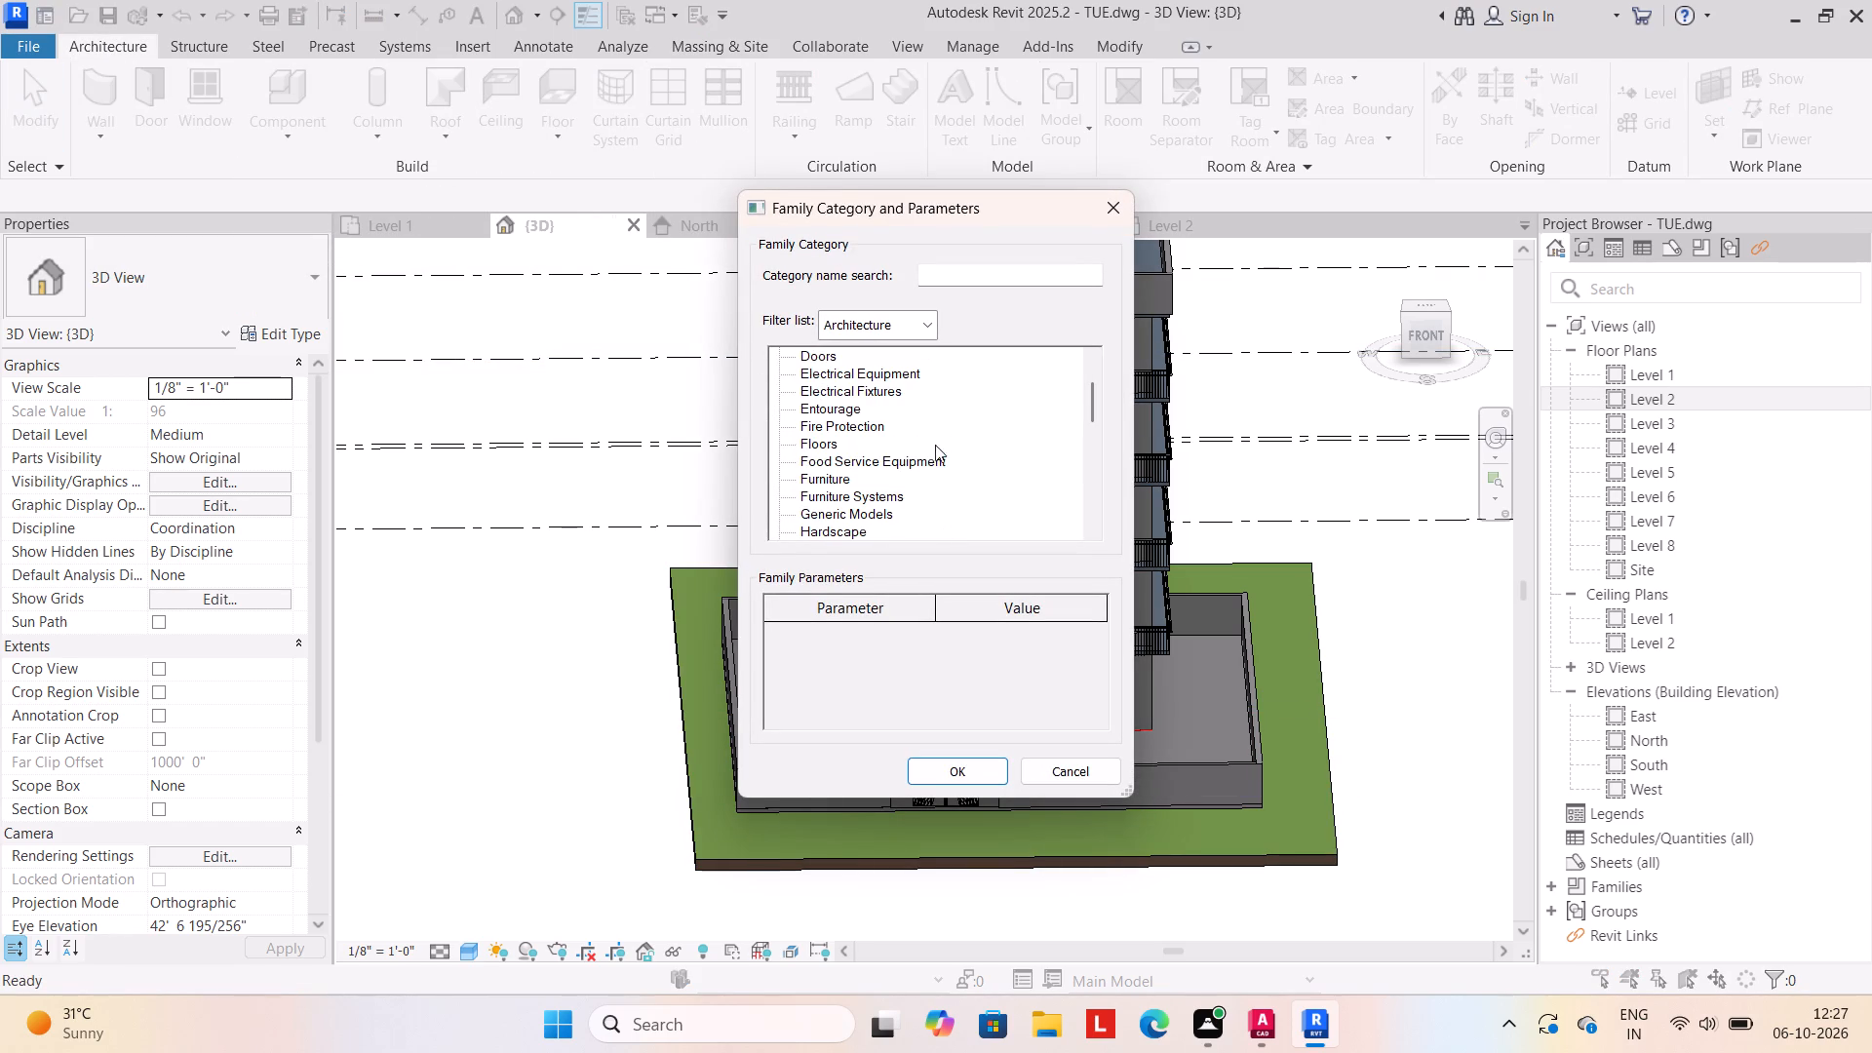
left_click(902, 515)
left_click(881, 515)
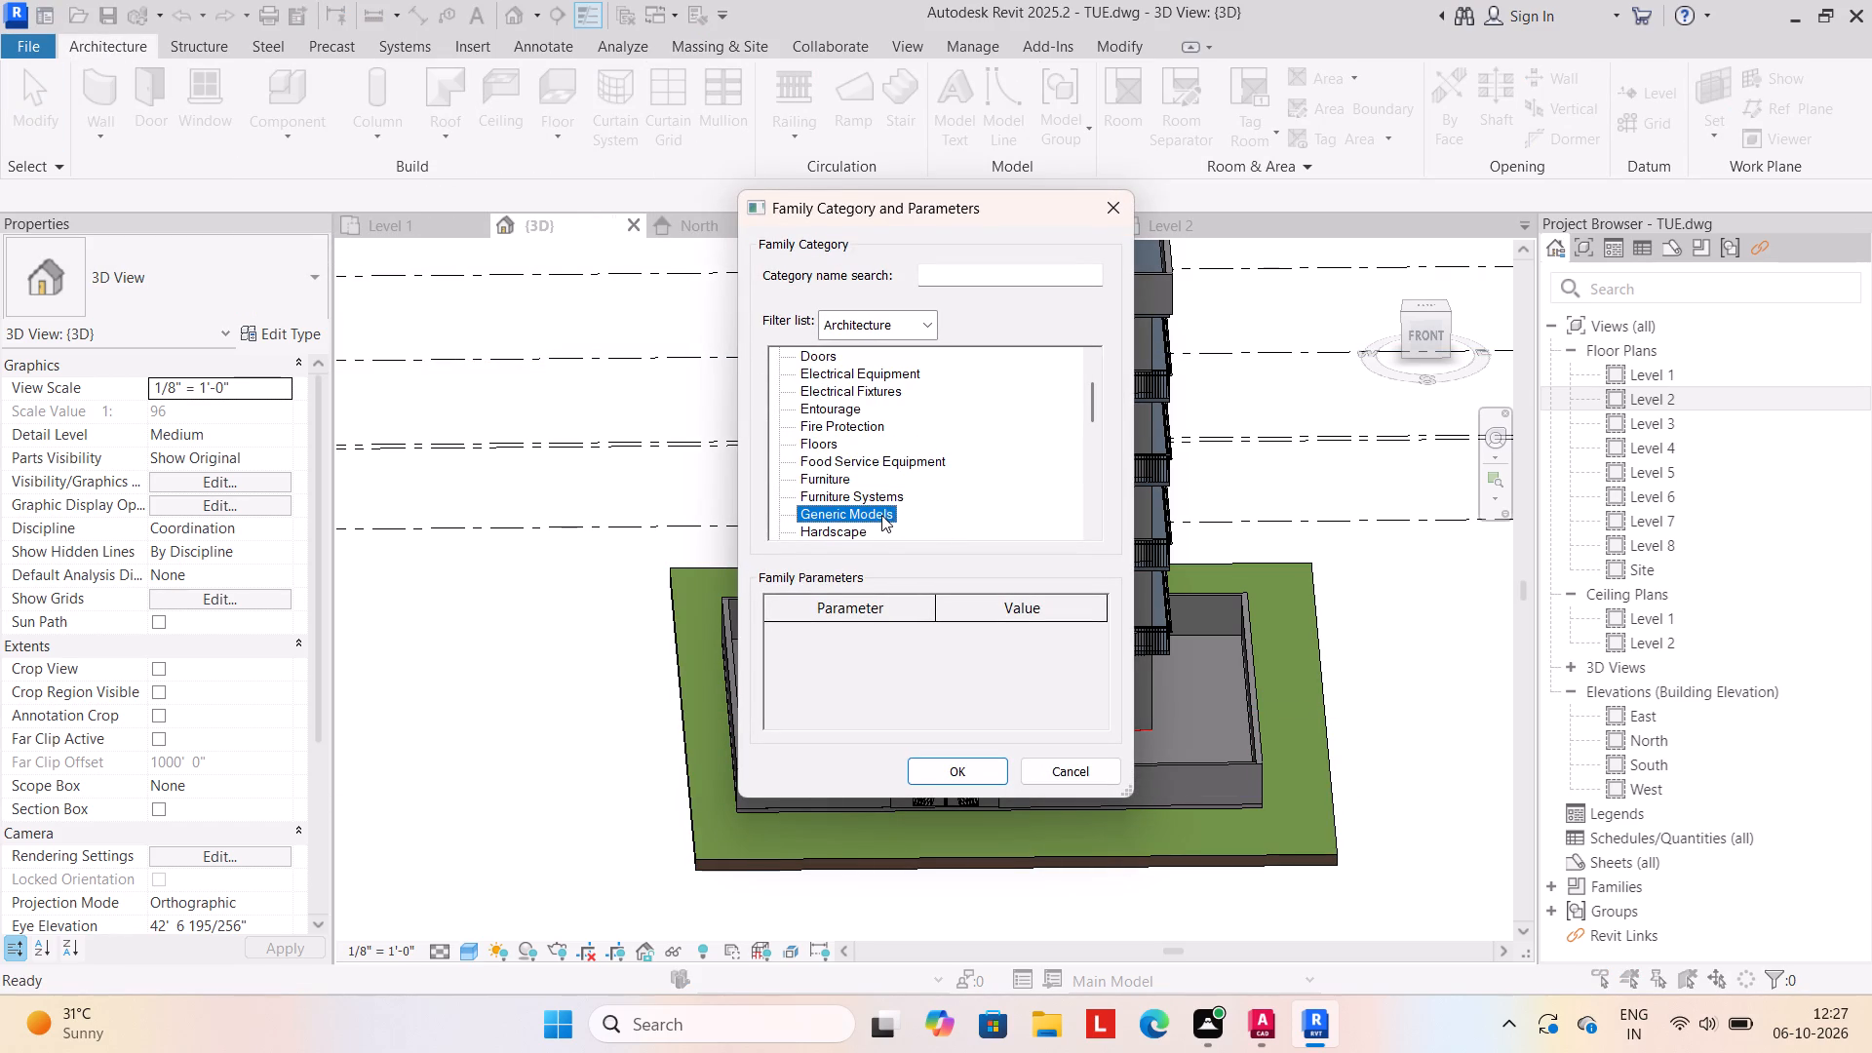
left_click(951, 786)
left_click(953, 764)
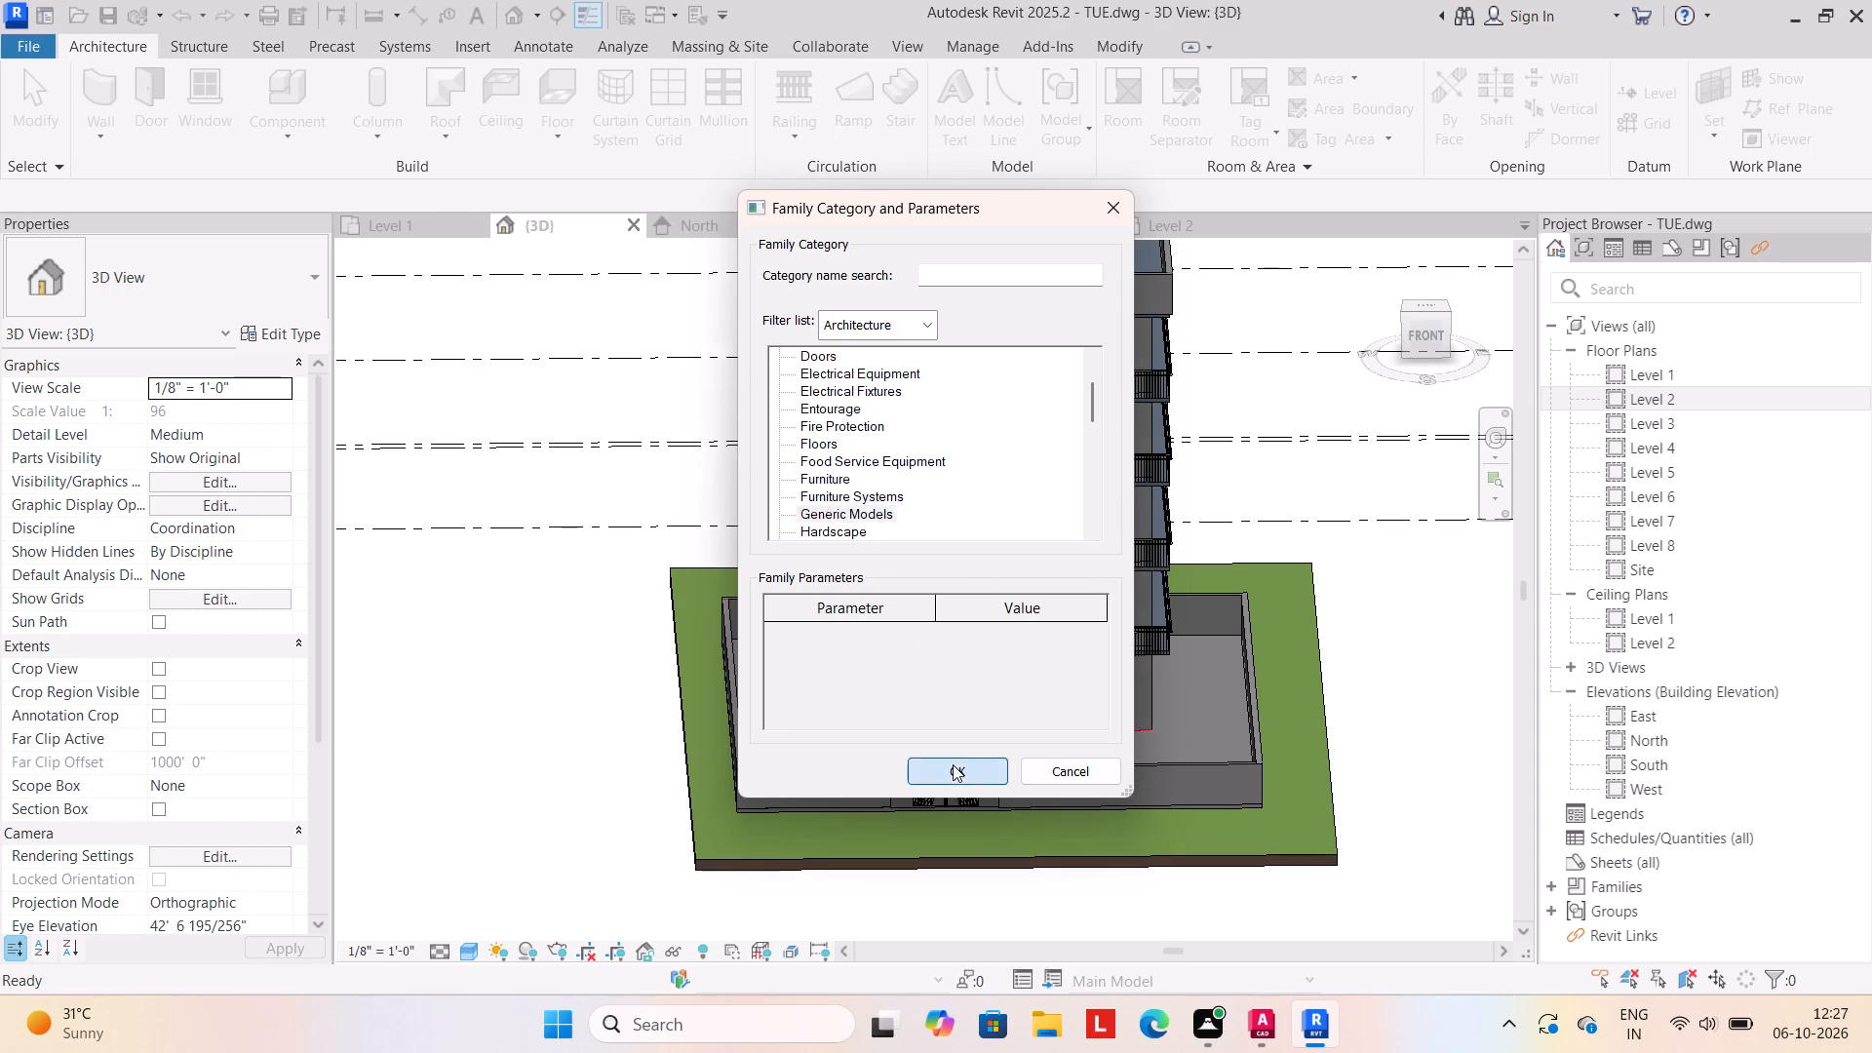
left_click(957, 531)
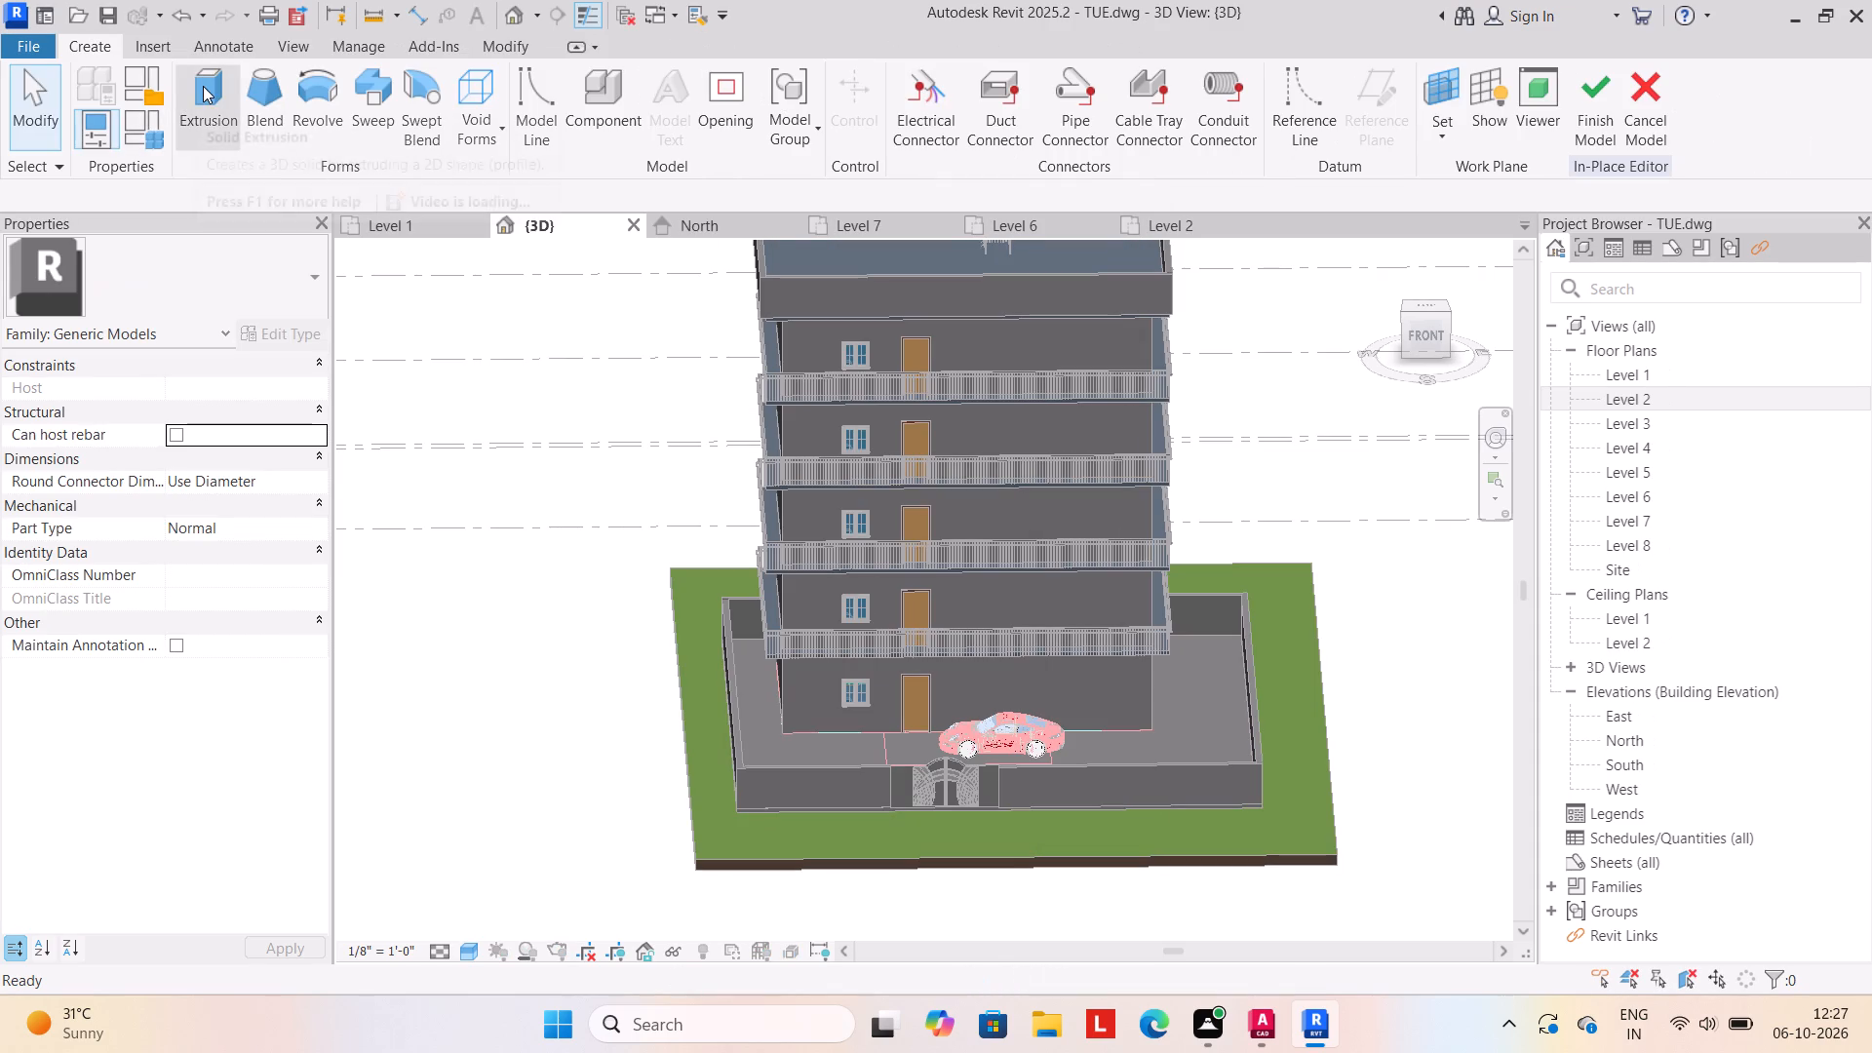
Extrude a rectangular strip 1' high and about 13' deep on the toposolid's top face, along the front outside the compound wall.
left_click(203, 86)
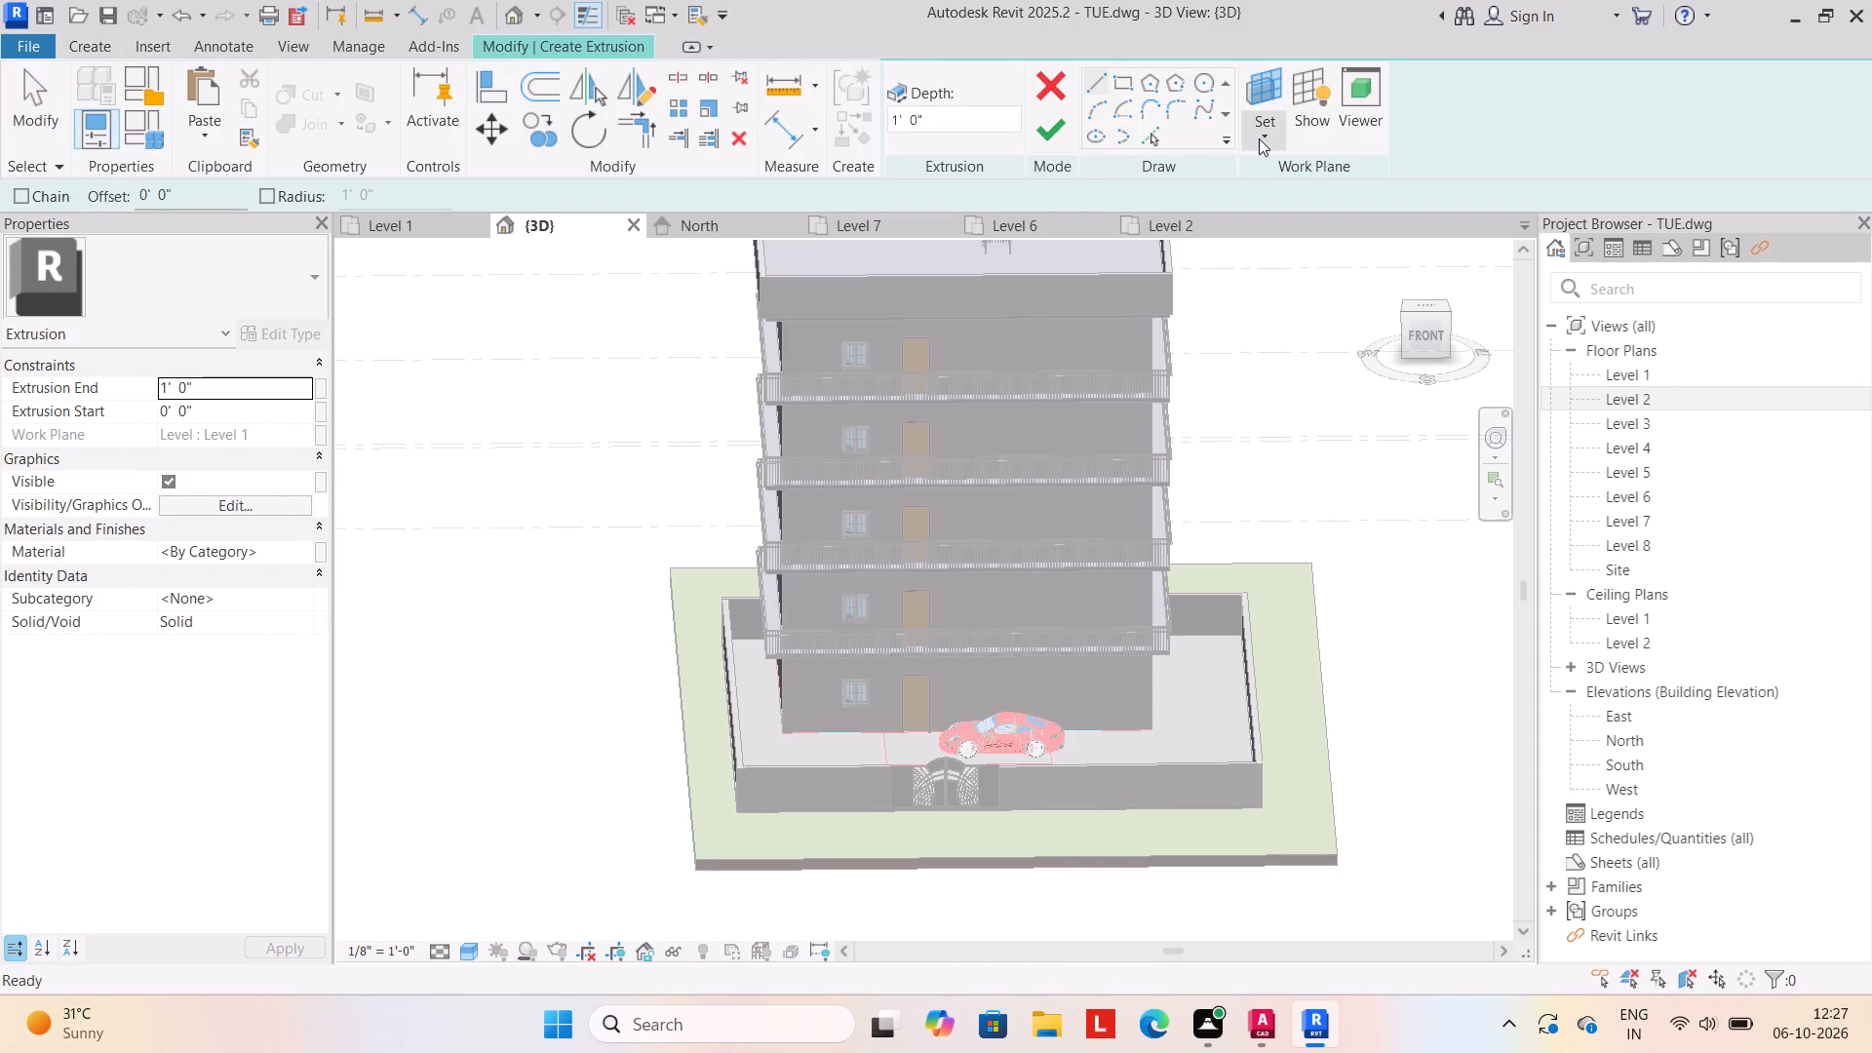
left_click(1259, 138)
left_click(1306, 221)
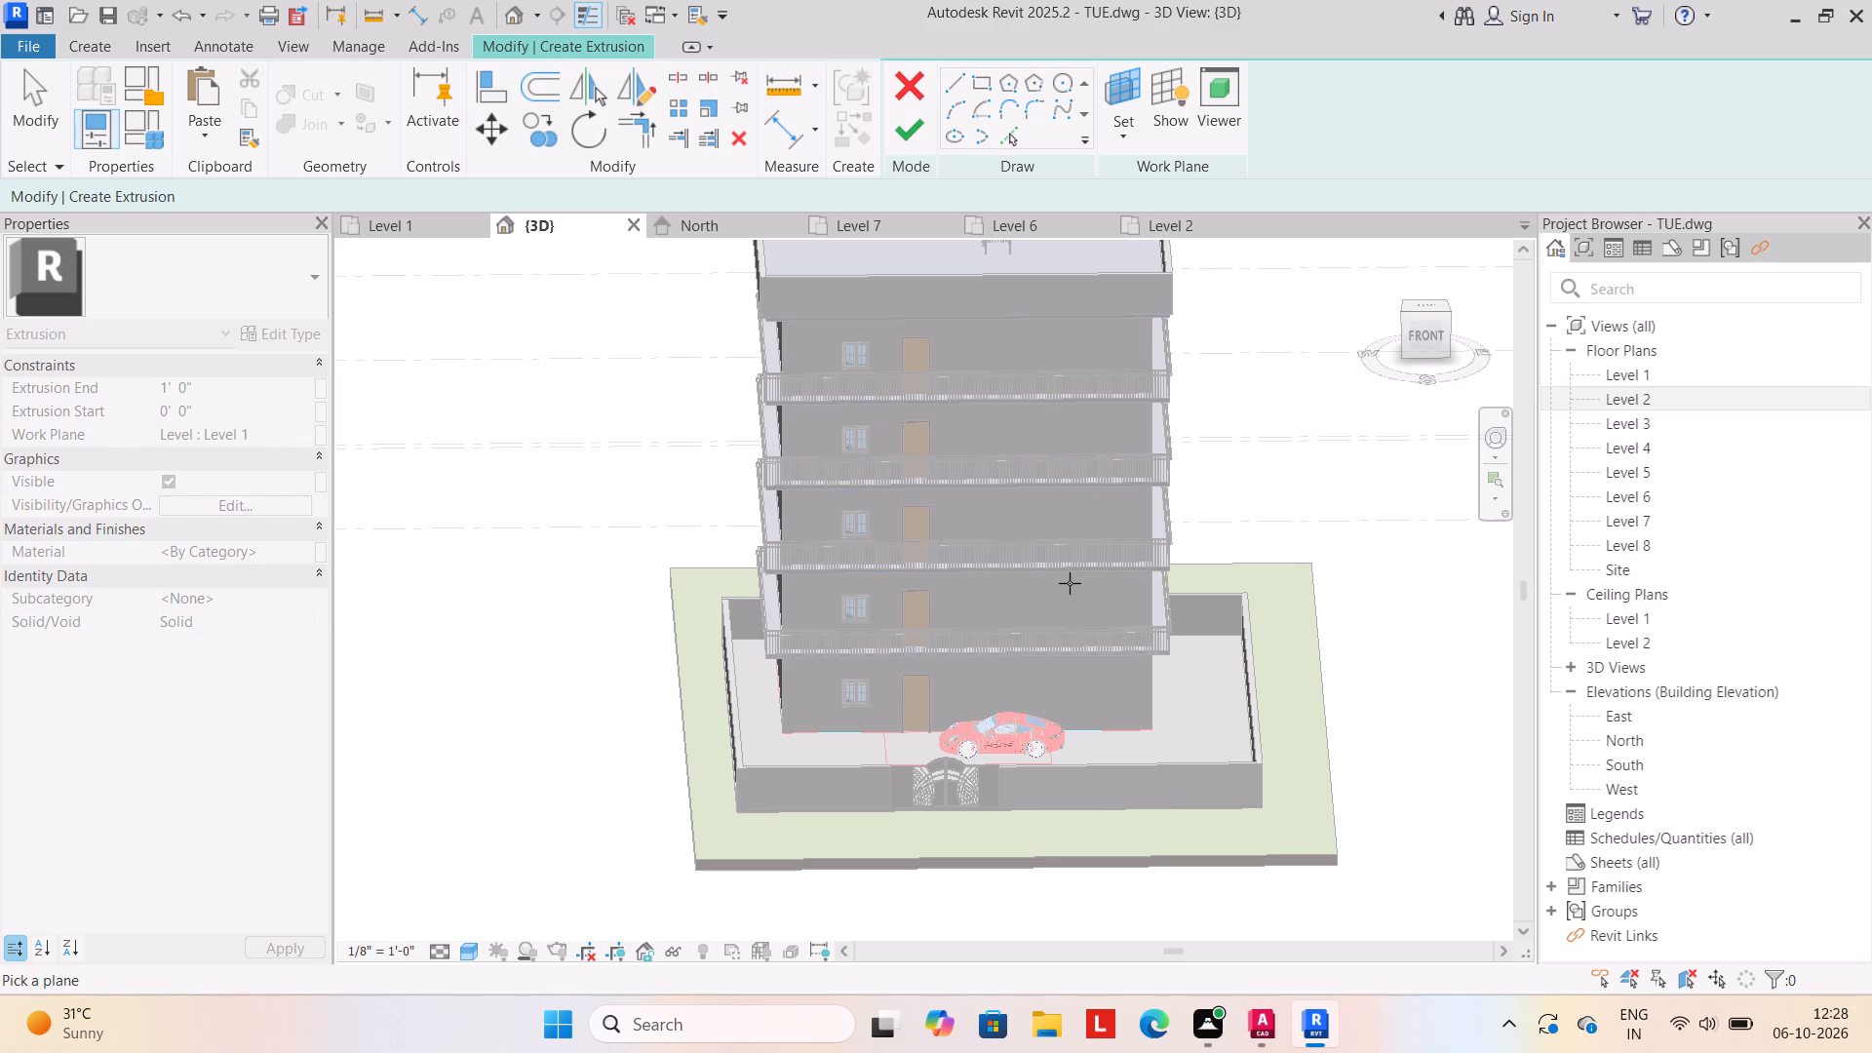
left_click(912, 856)
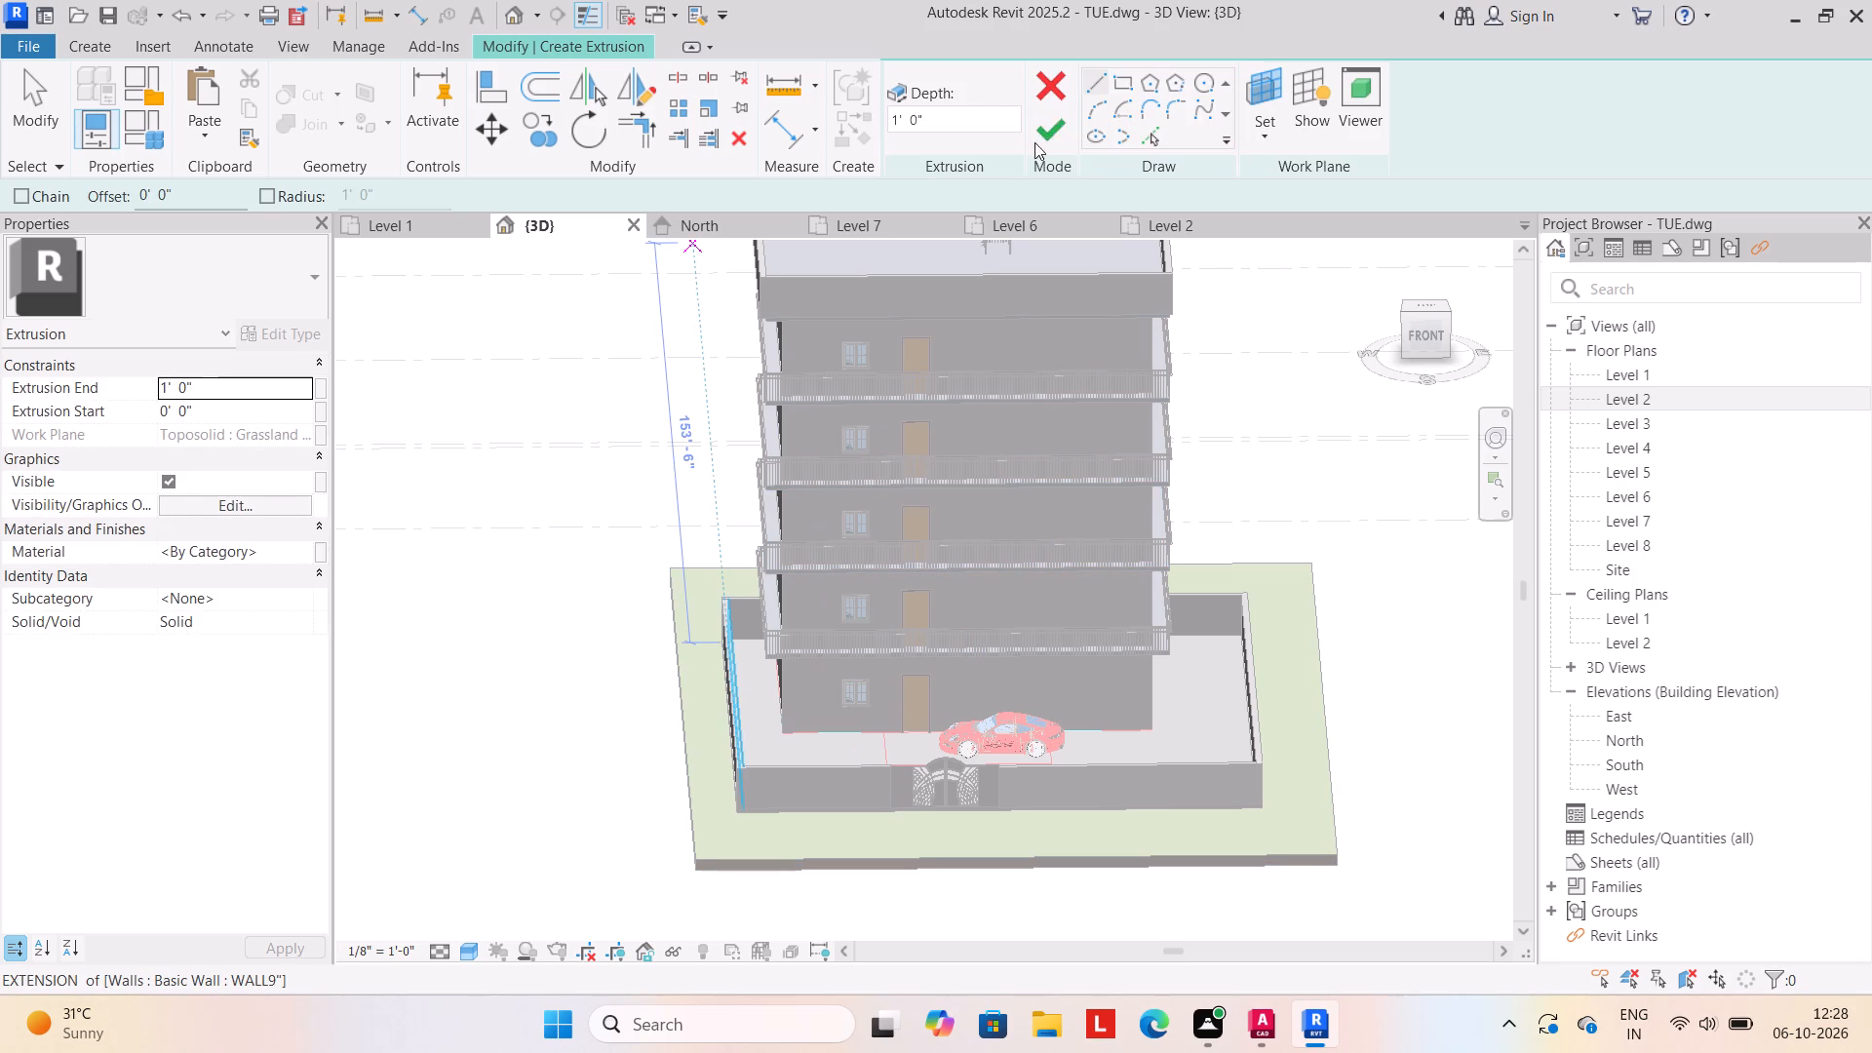
left_click(1123, 83)
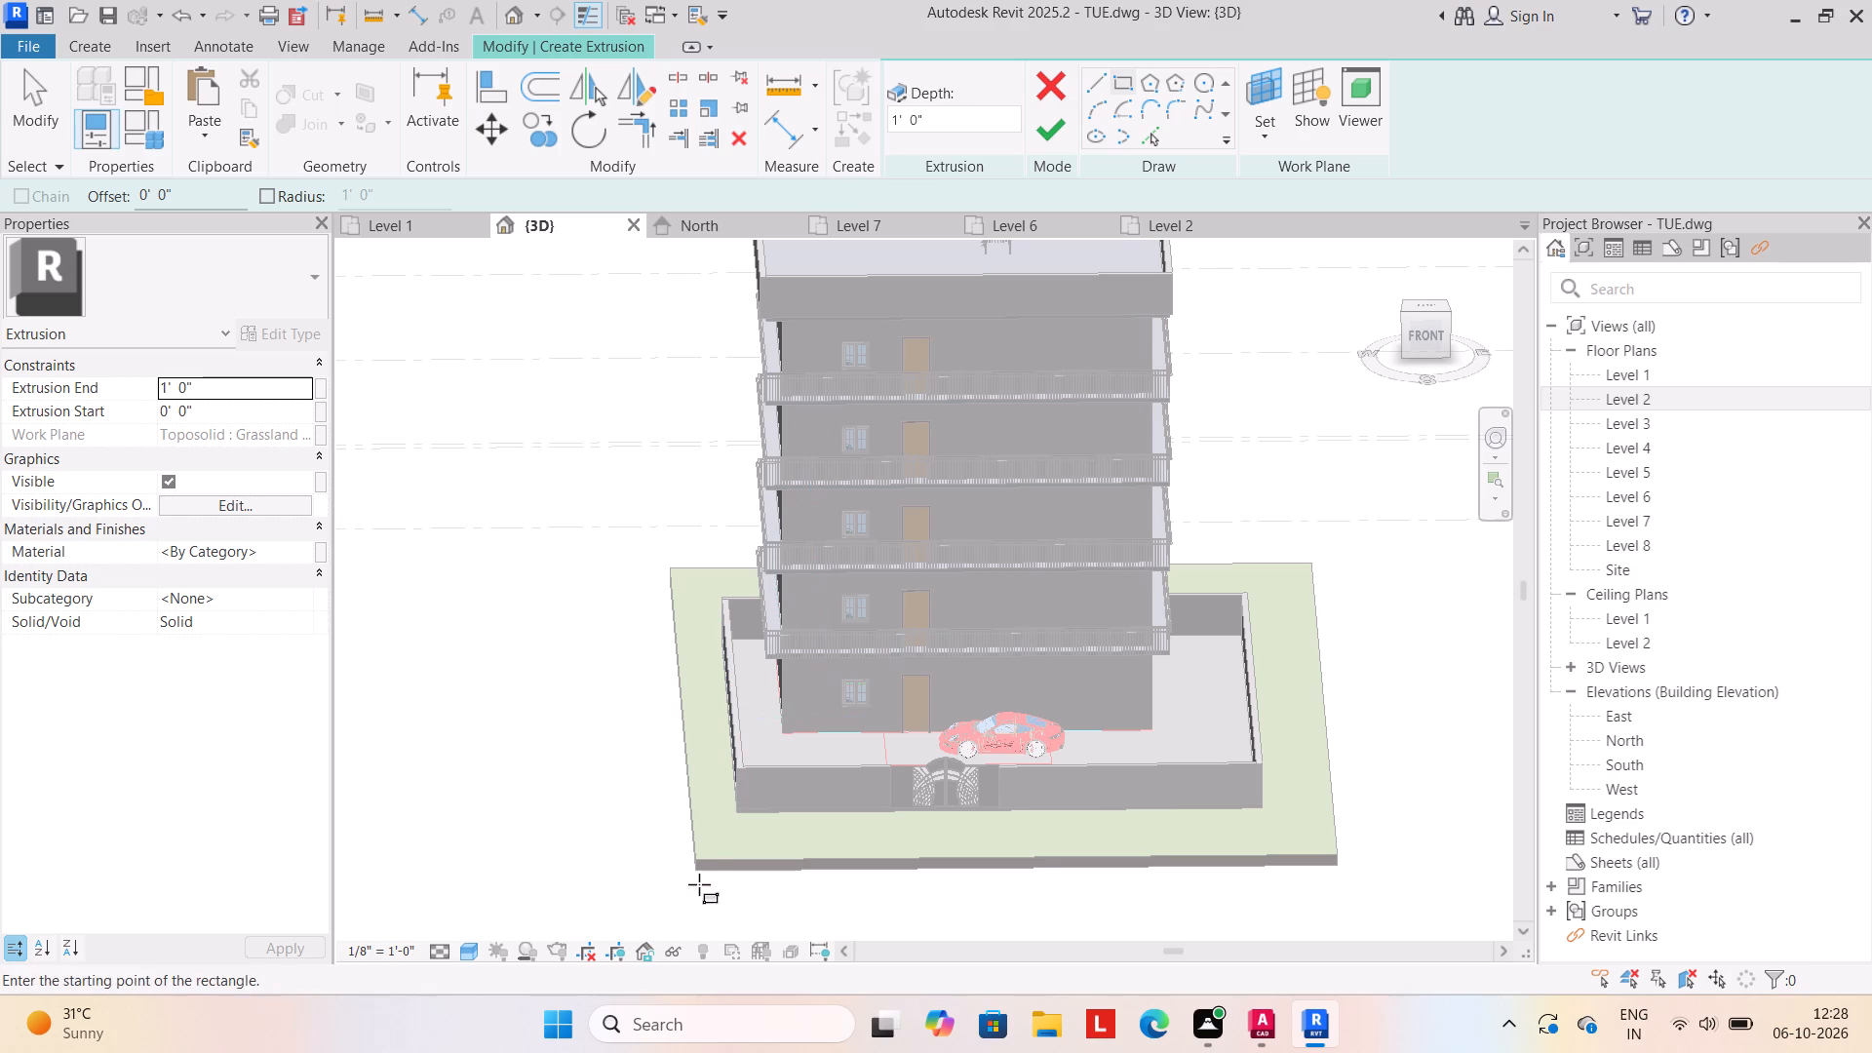
left_click(713, 852)
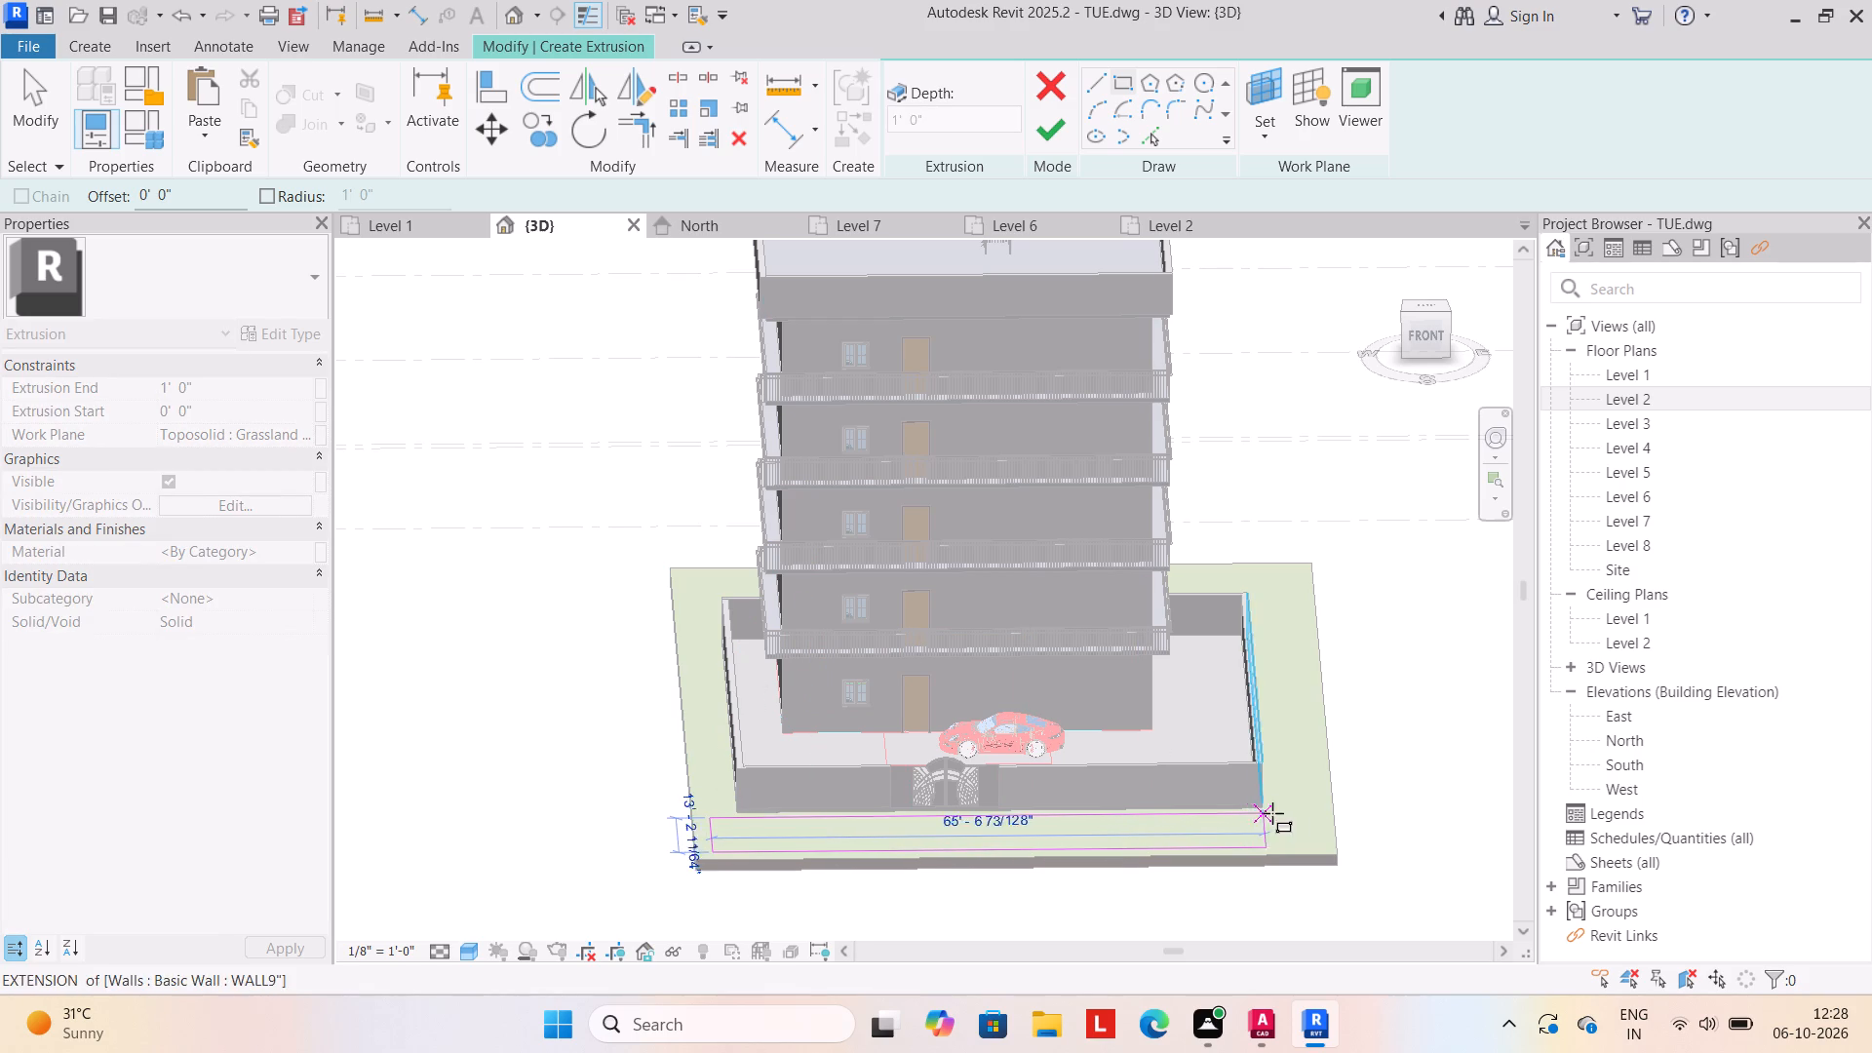
left_click(1328, 813)
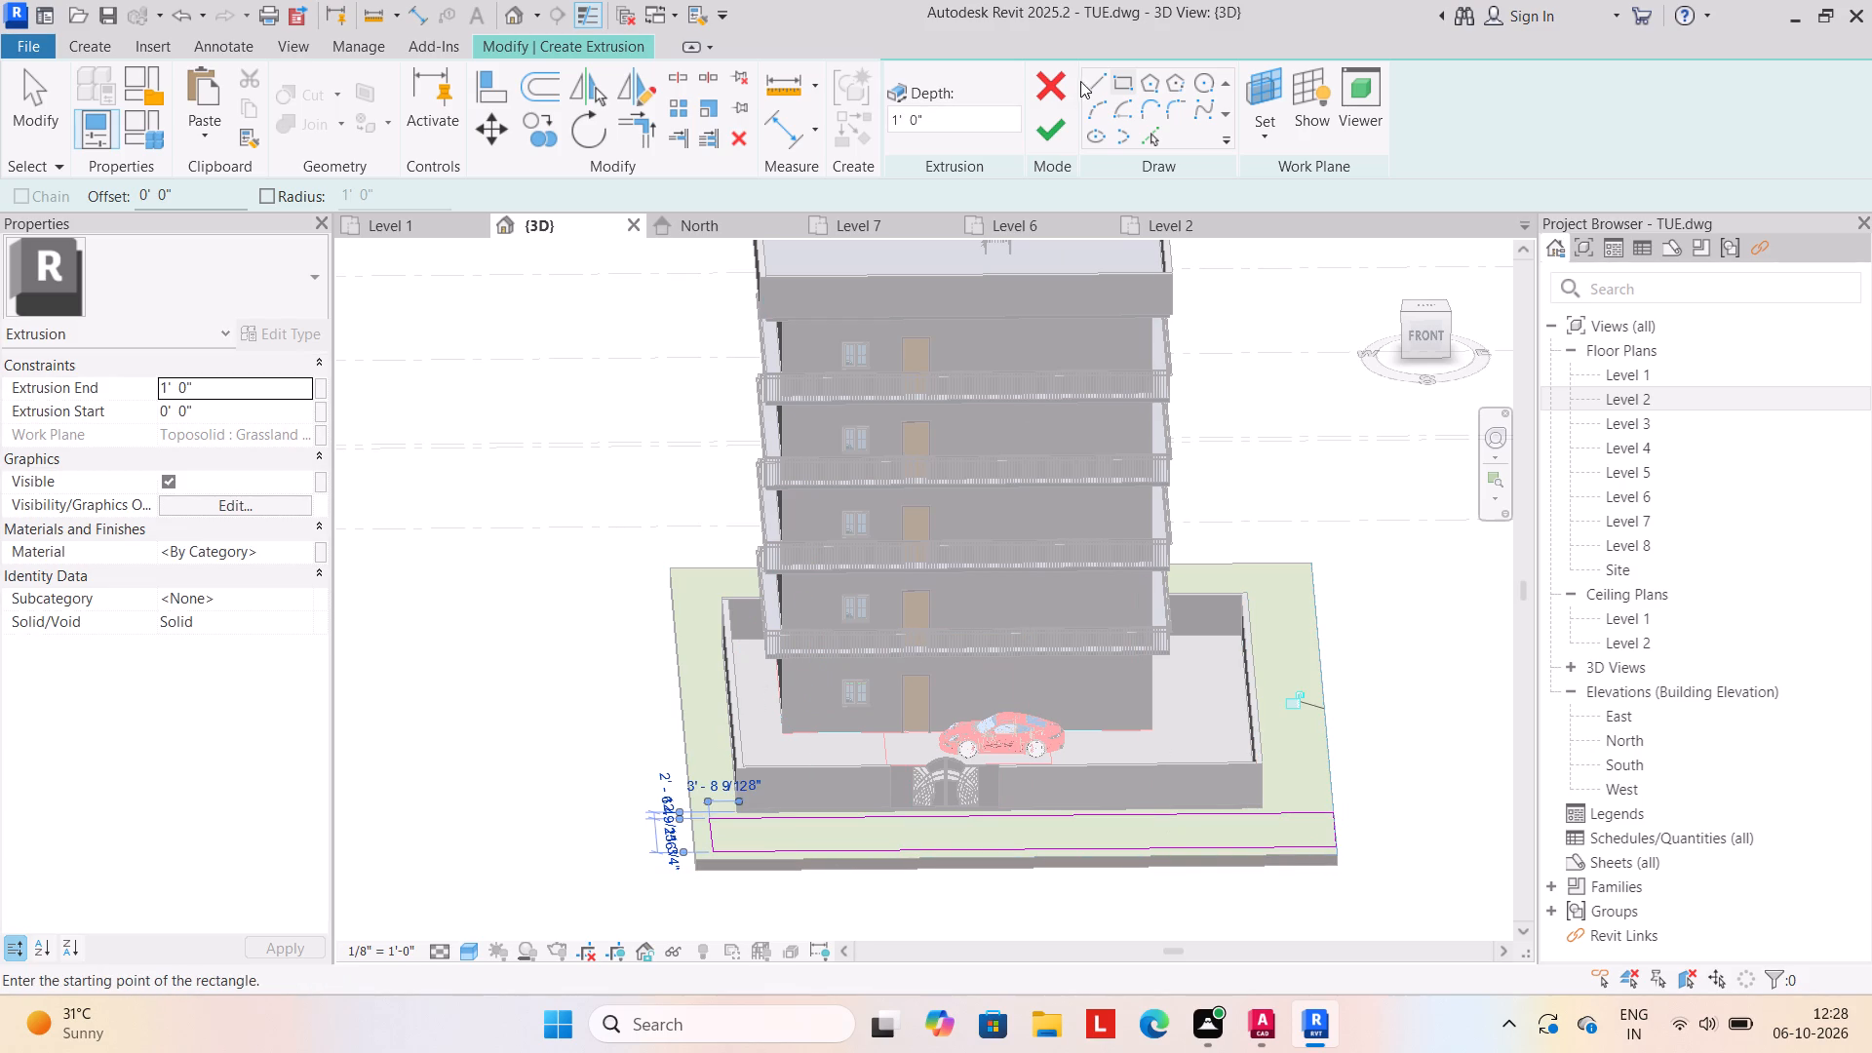
left_click(1045, 118)
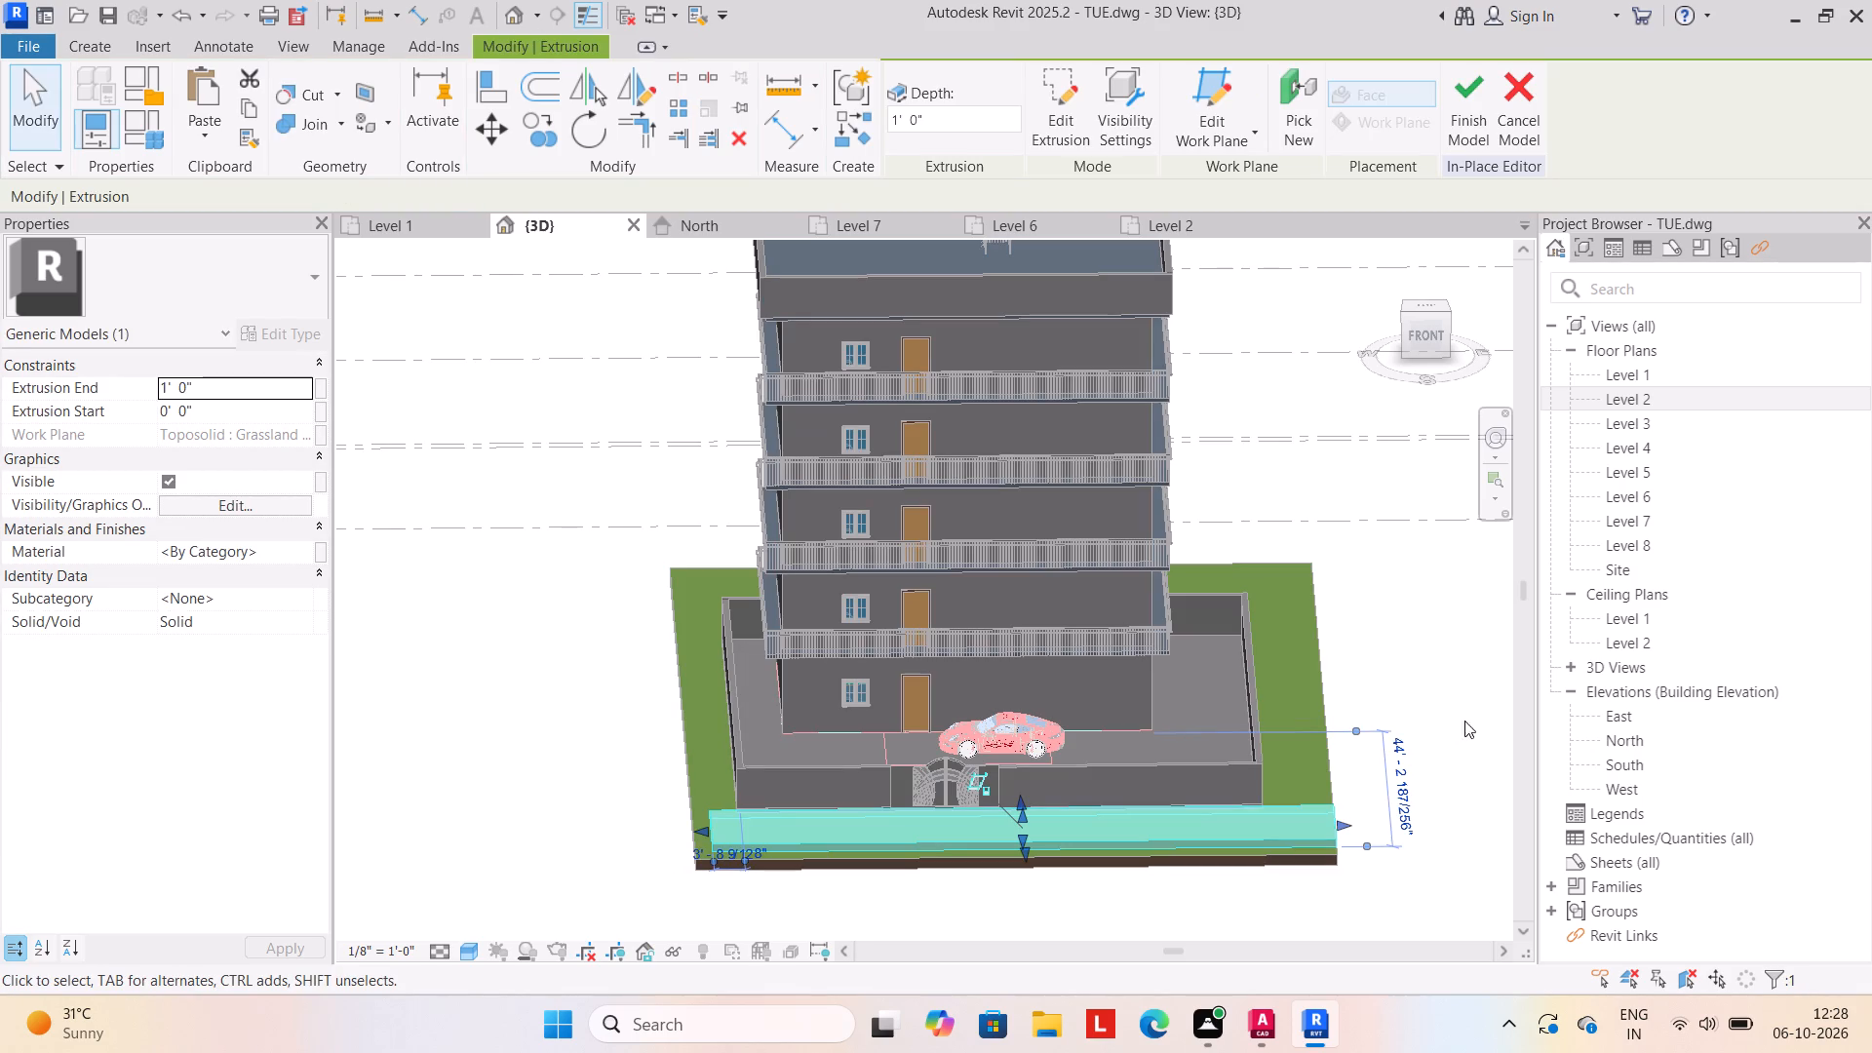
left_click(1430, 696)
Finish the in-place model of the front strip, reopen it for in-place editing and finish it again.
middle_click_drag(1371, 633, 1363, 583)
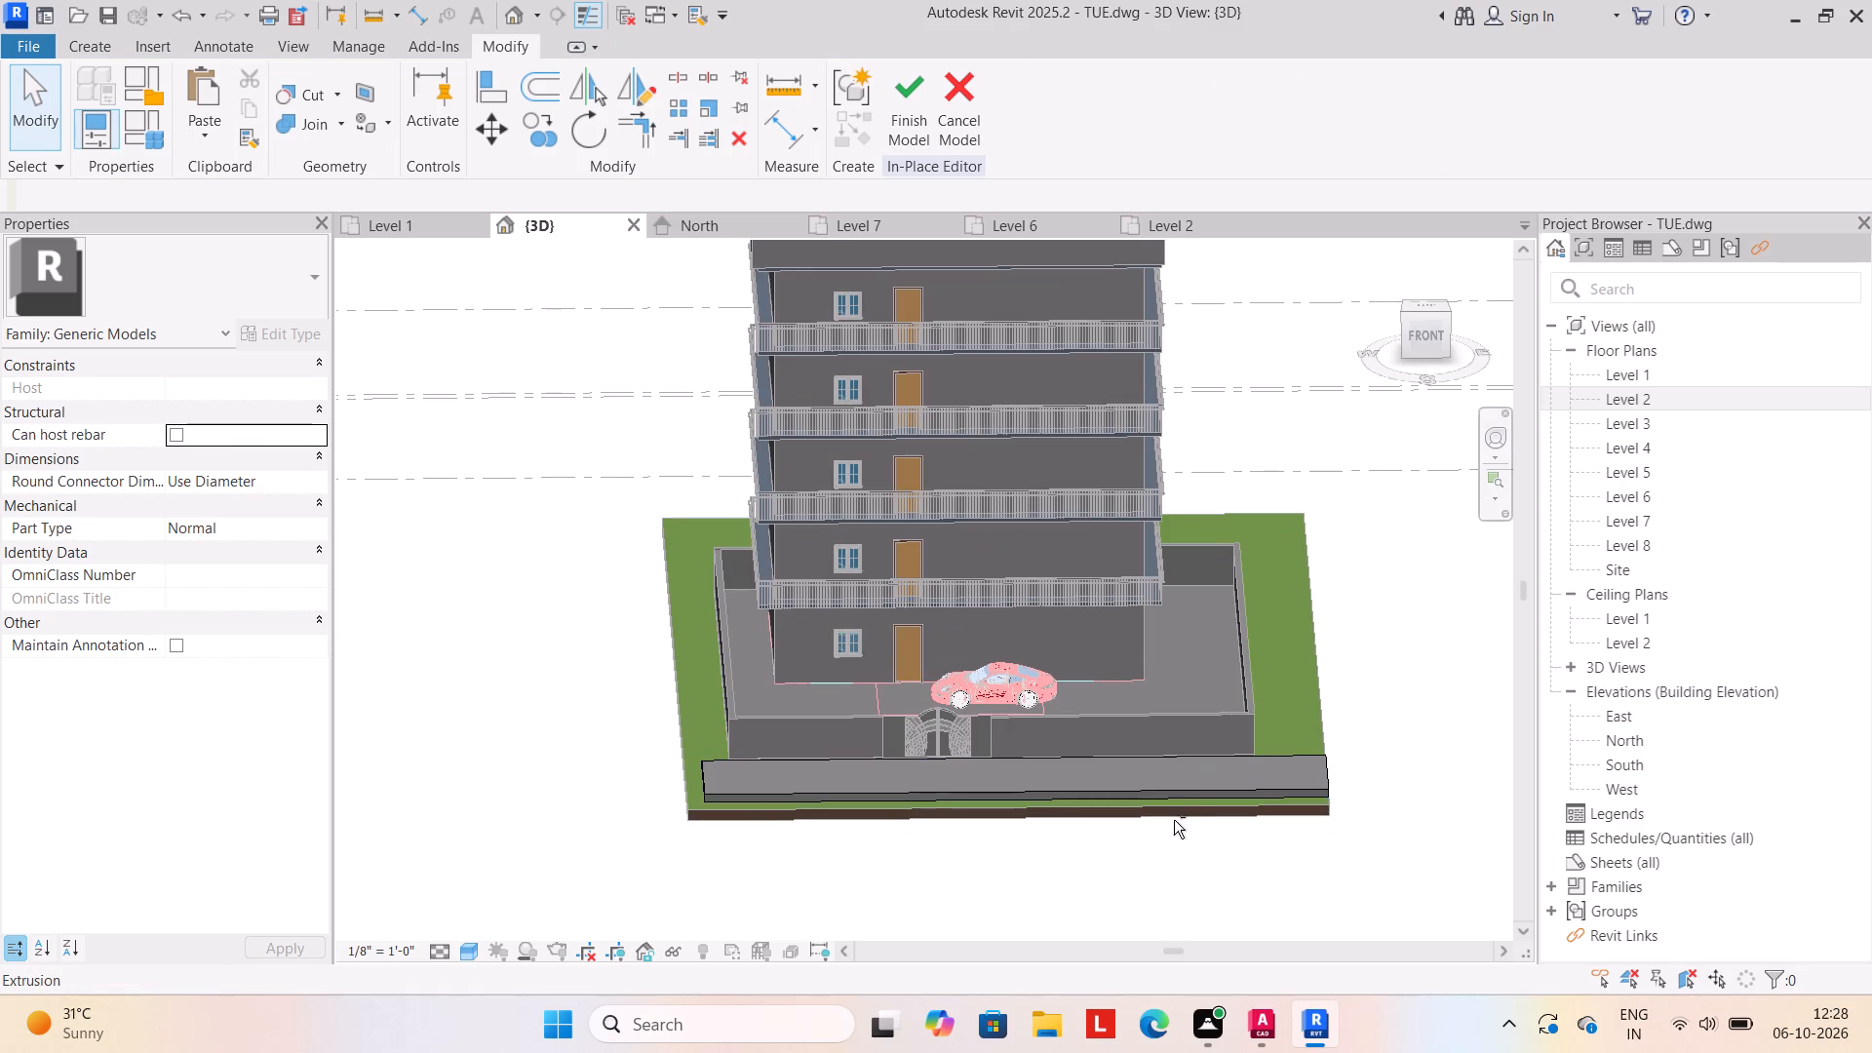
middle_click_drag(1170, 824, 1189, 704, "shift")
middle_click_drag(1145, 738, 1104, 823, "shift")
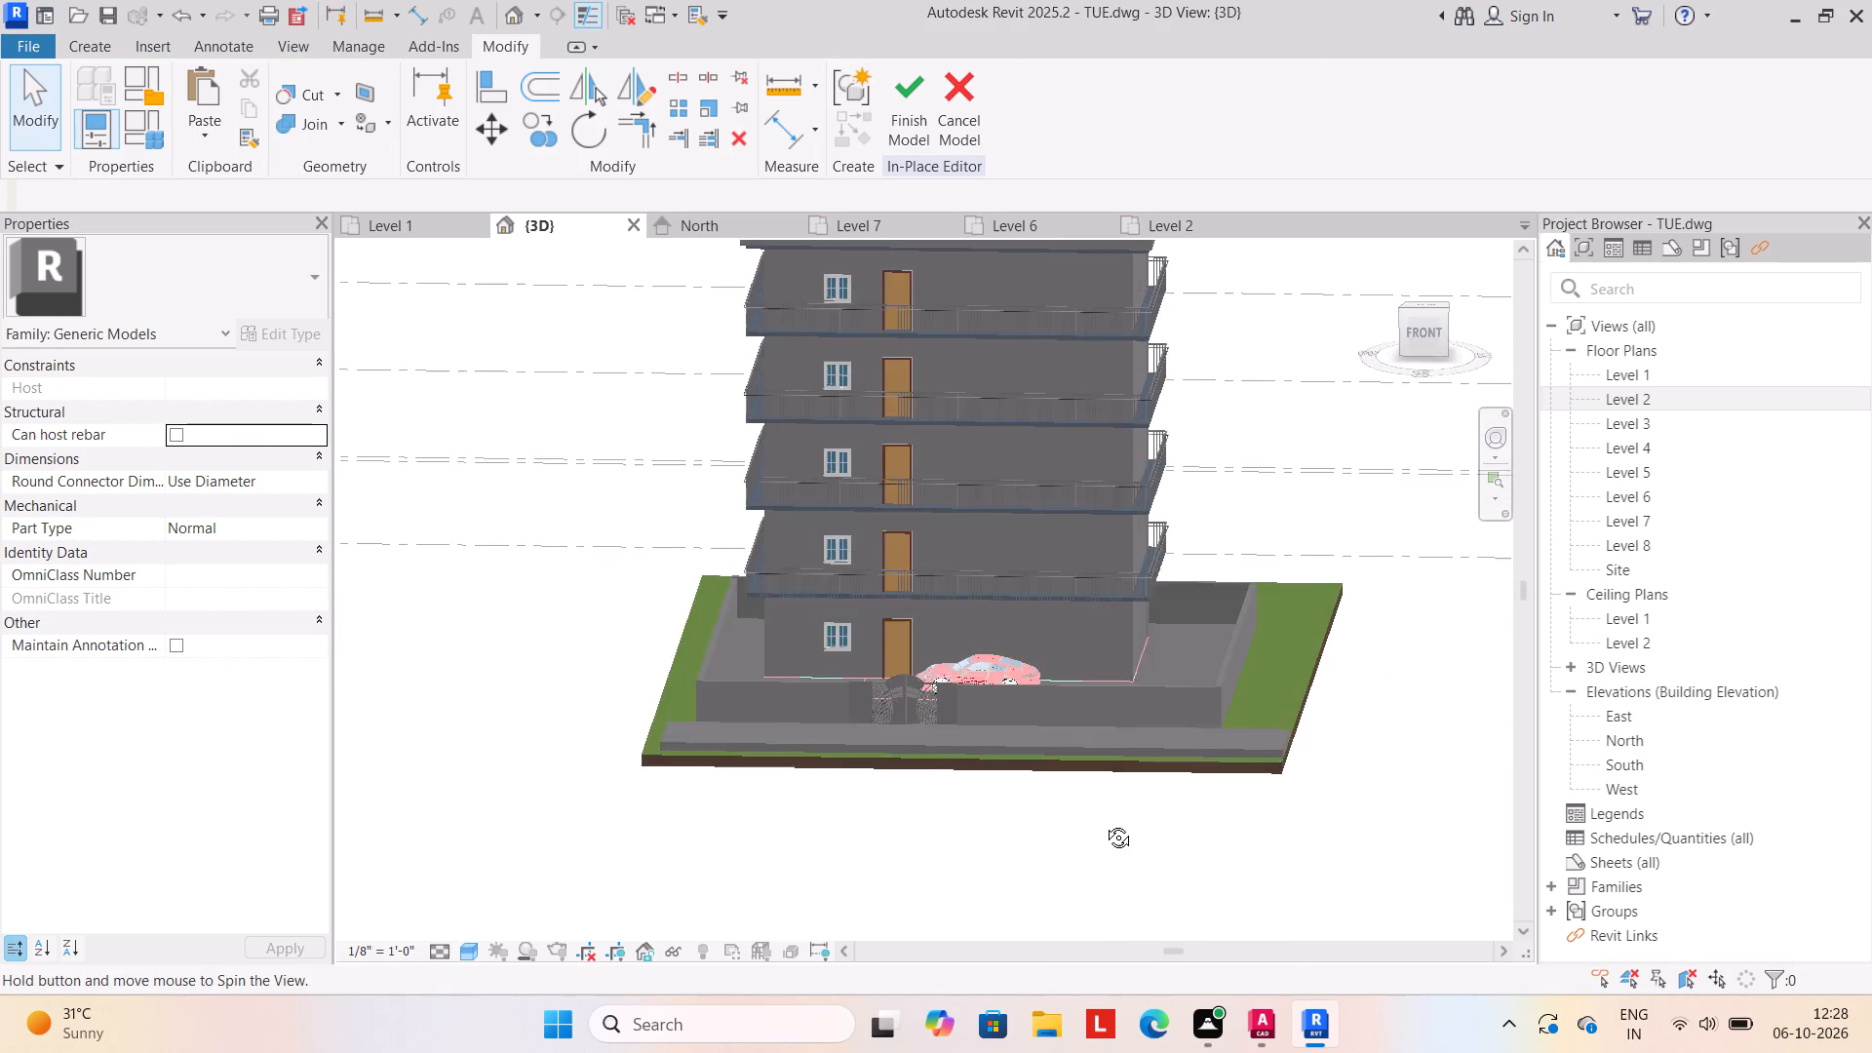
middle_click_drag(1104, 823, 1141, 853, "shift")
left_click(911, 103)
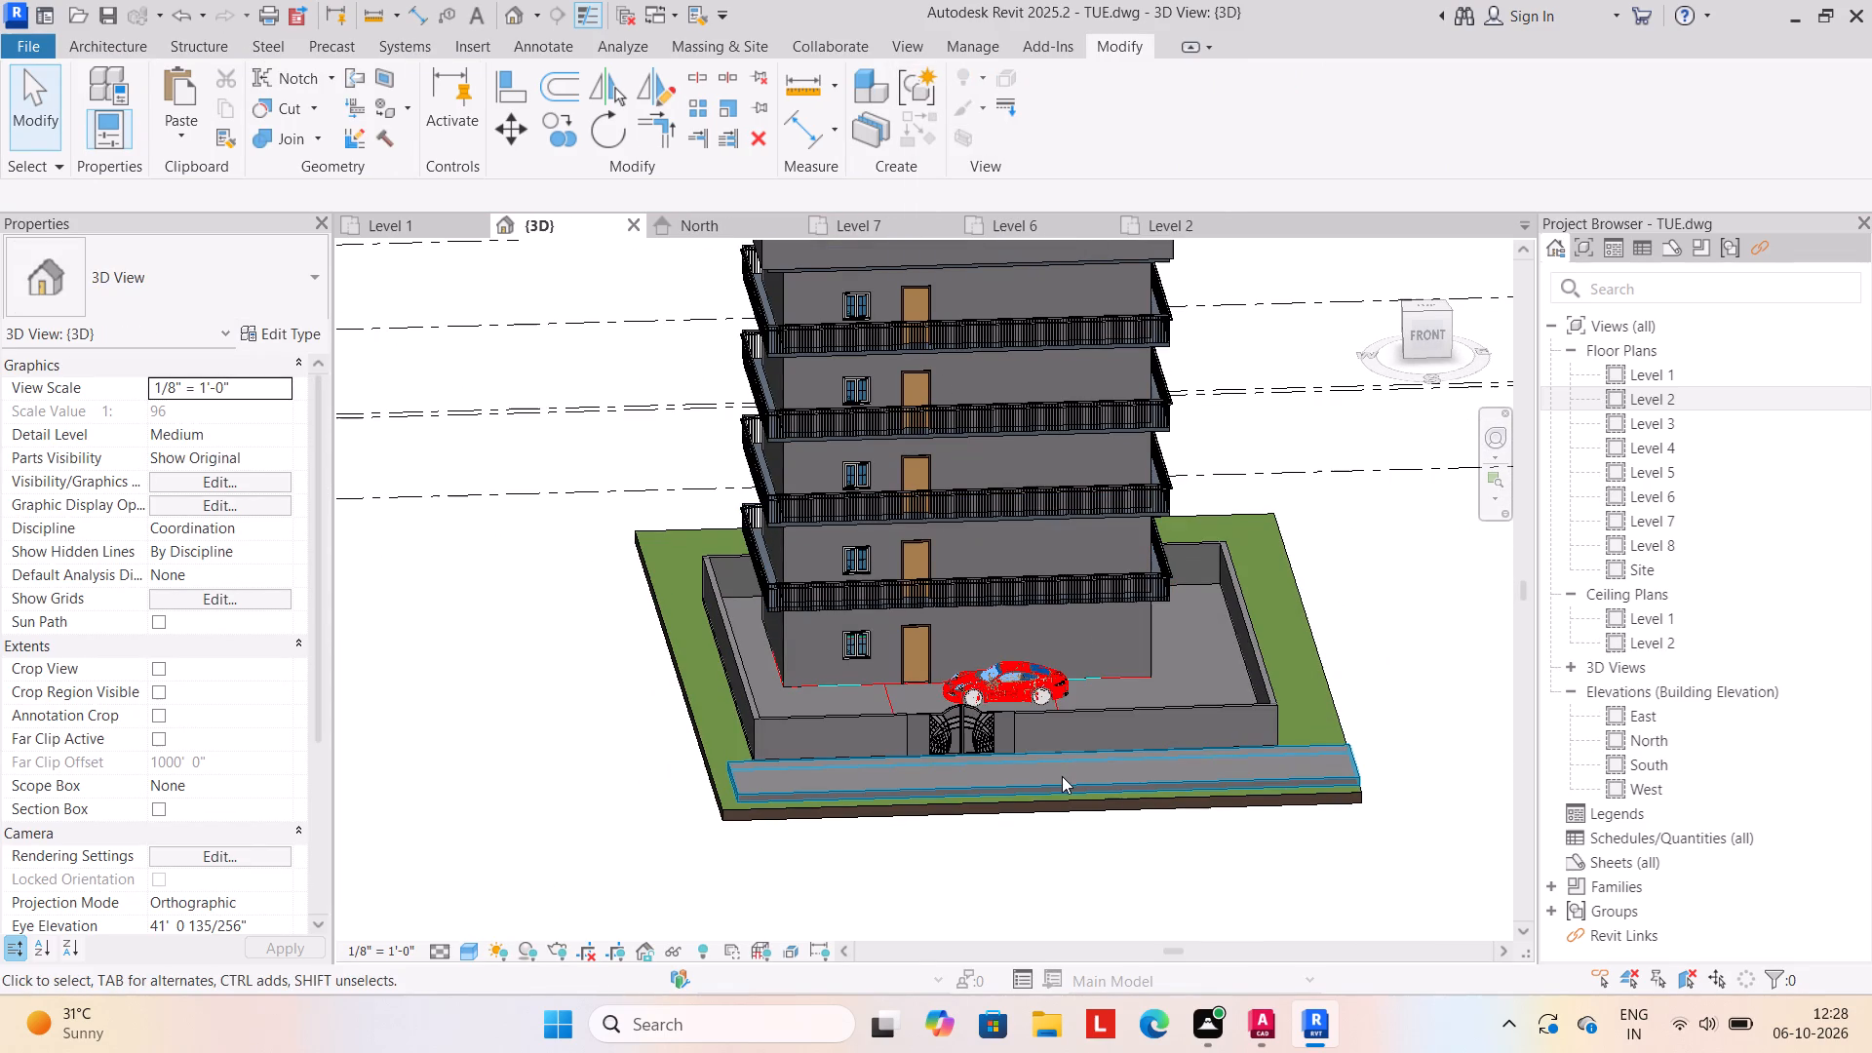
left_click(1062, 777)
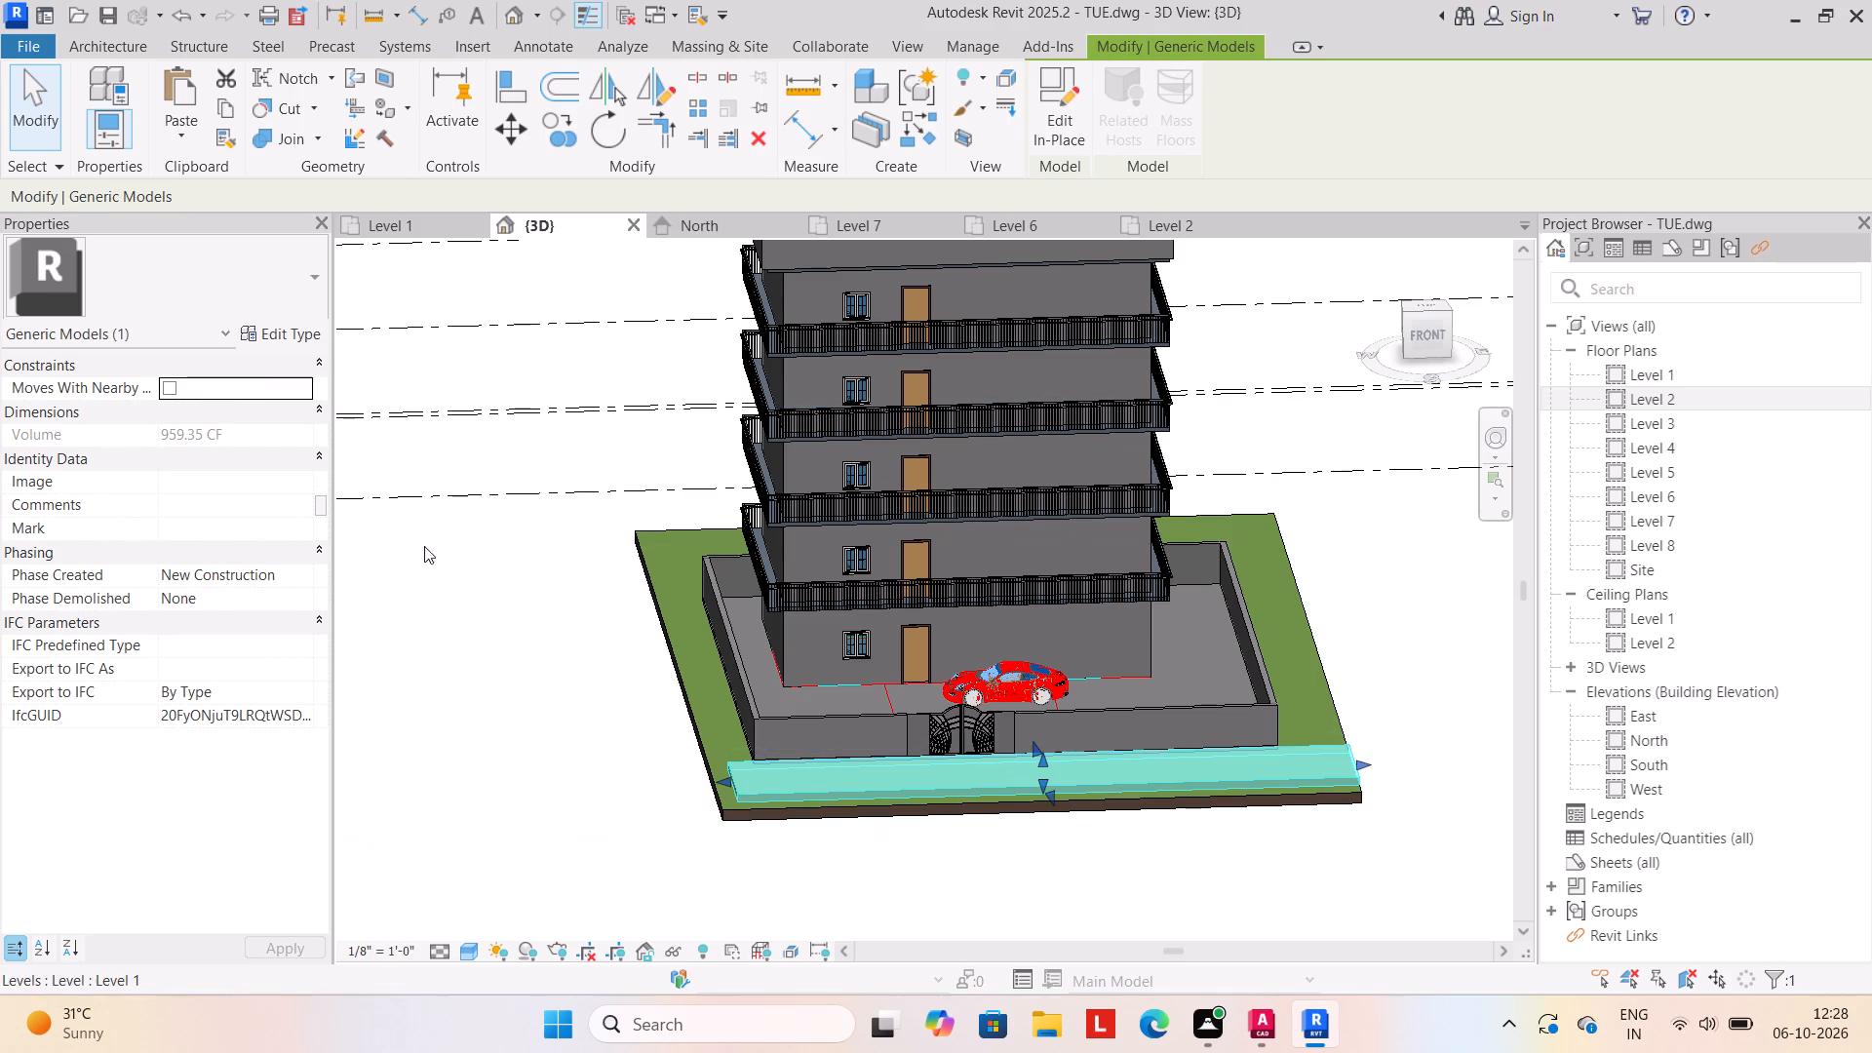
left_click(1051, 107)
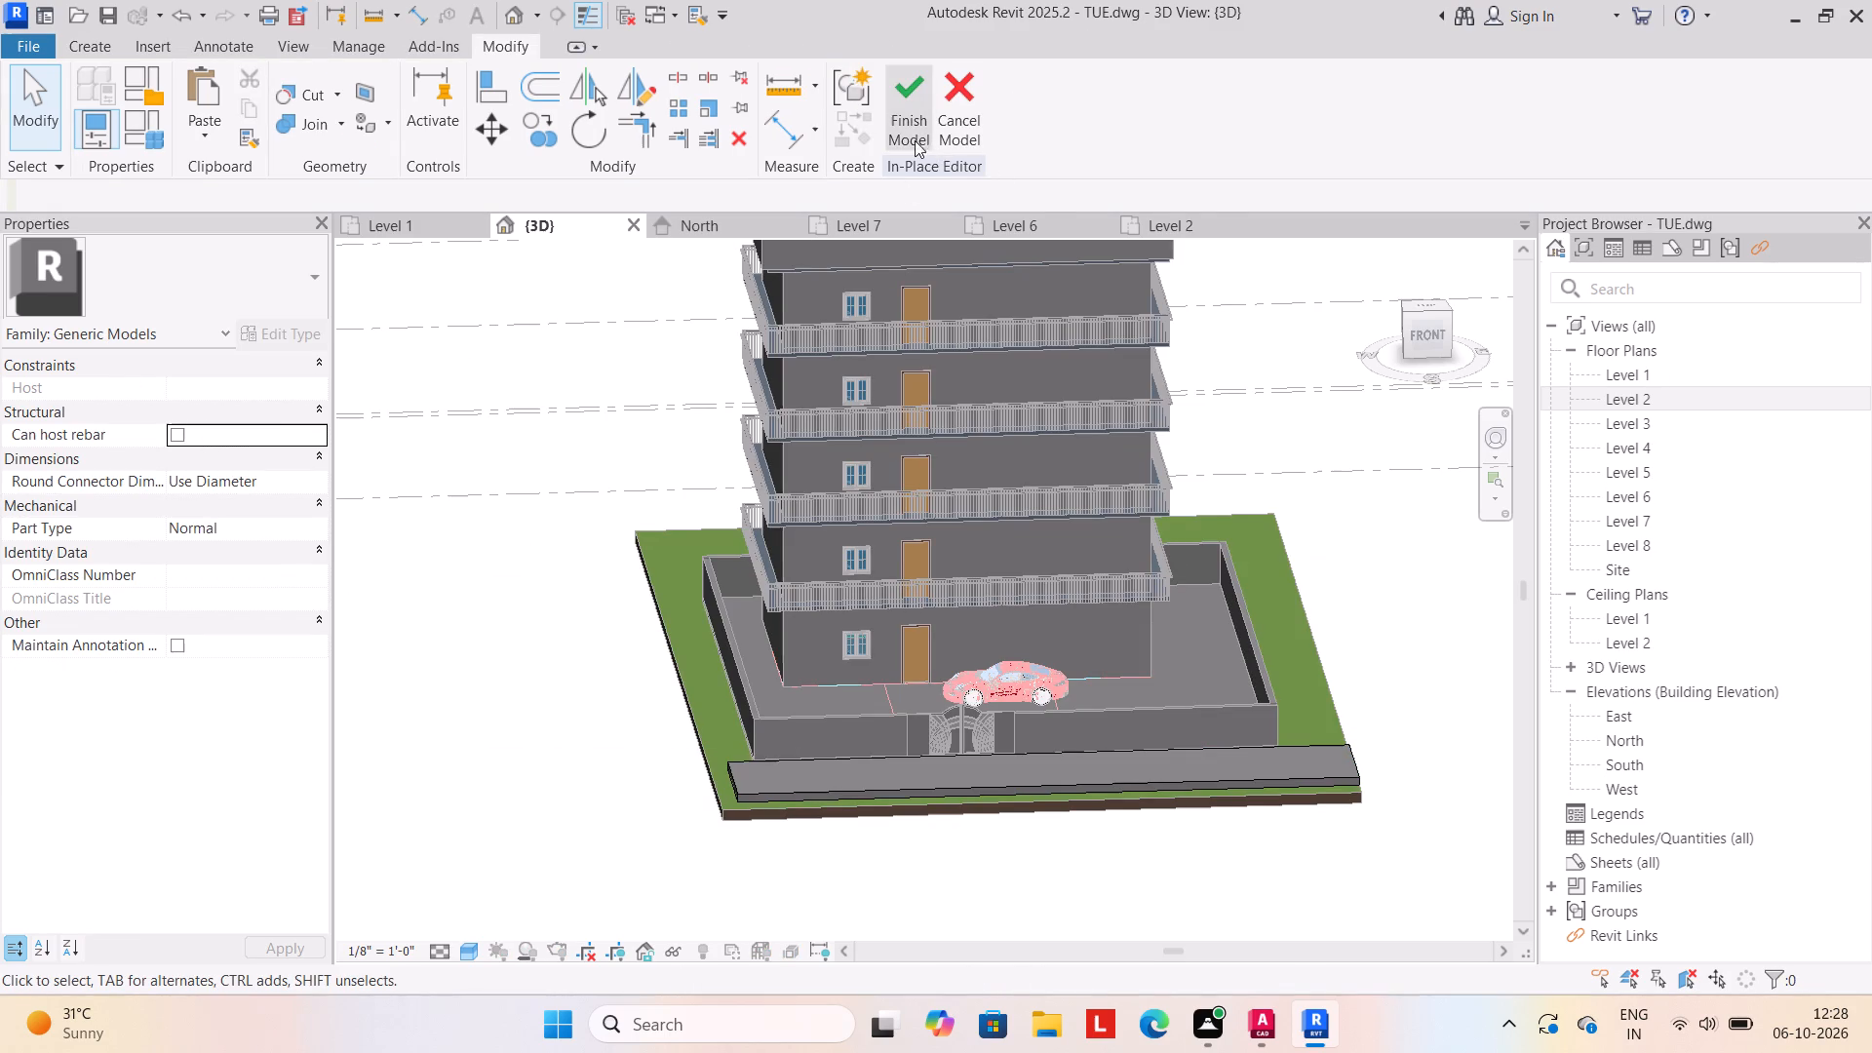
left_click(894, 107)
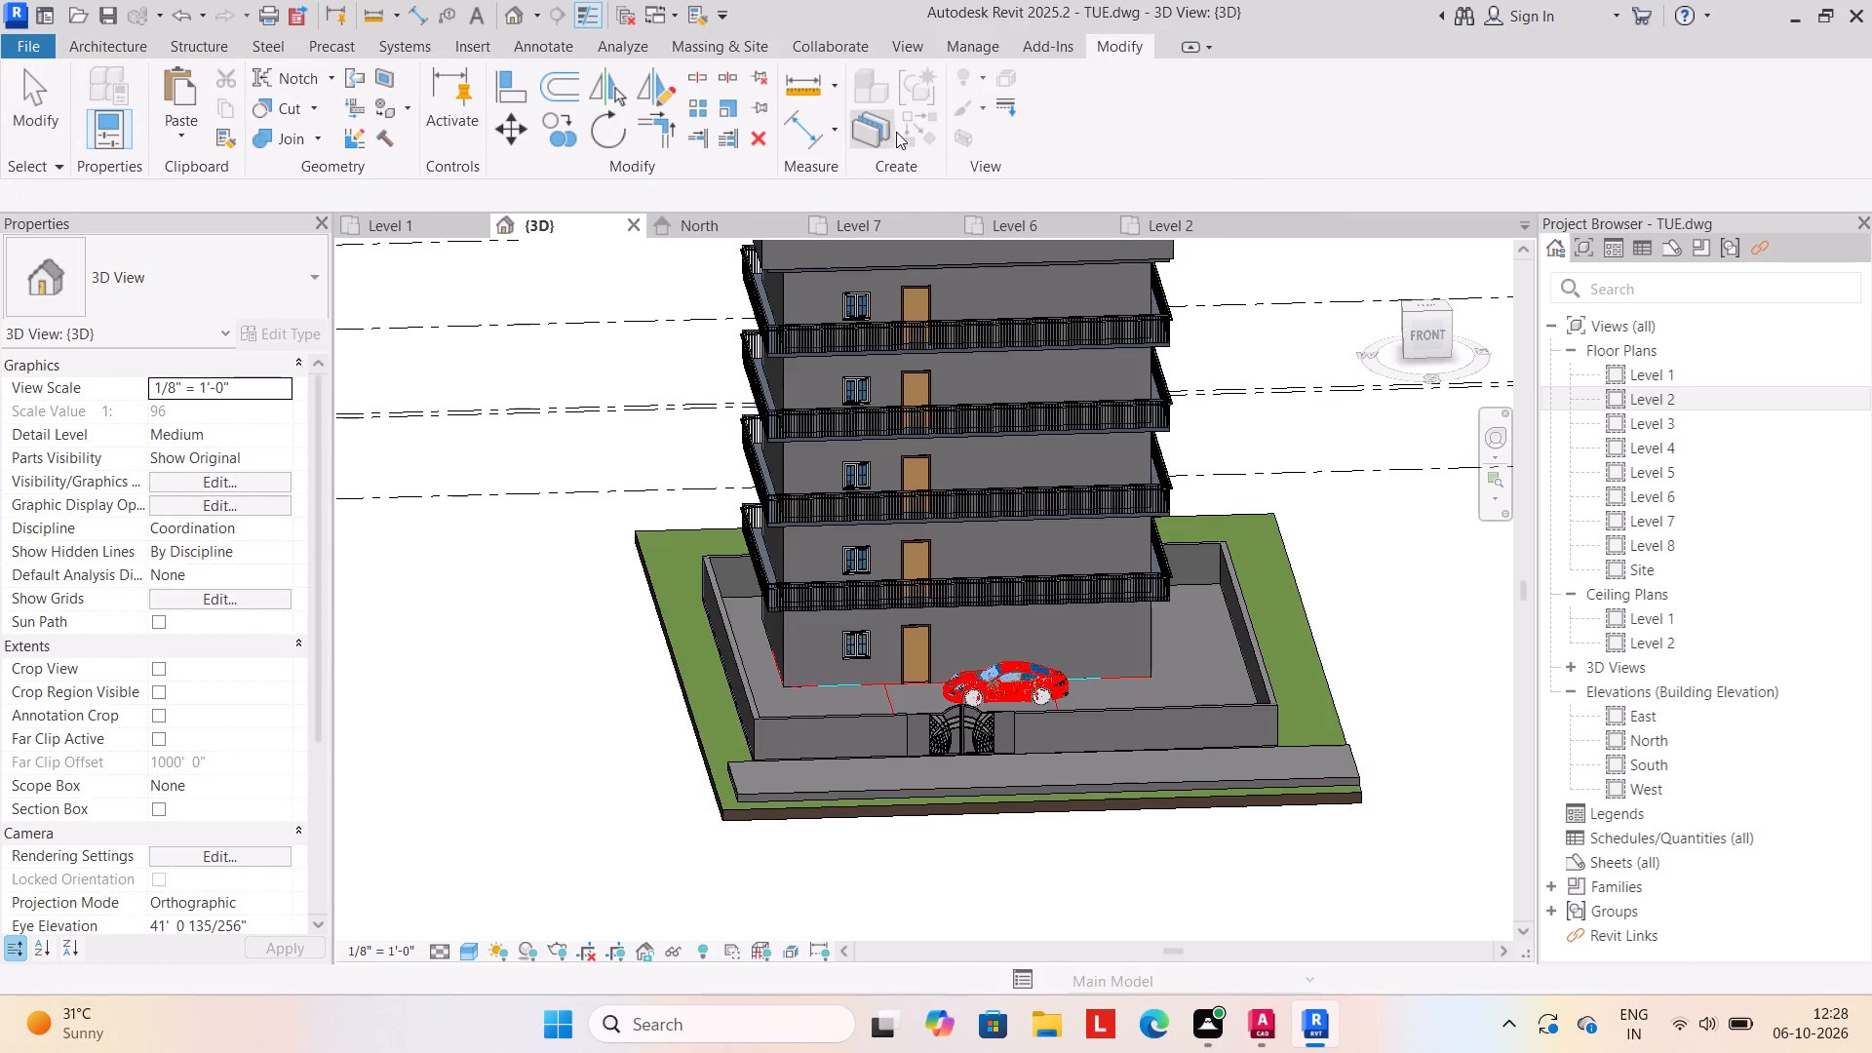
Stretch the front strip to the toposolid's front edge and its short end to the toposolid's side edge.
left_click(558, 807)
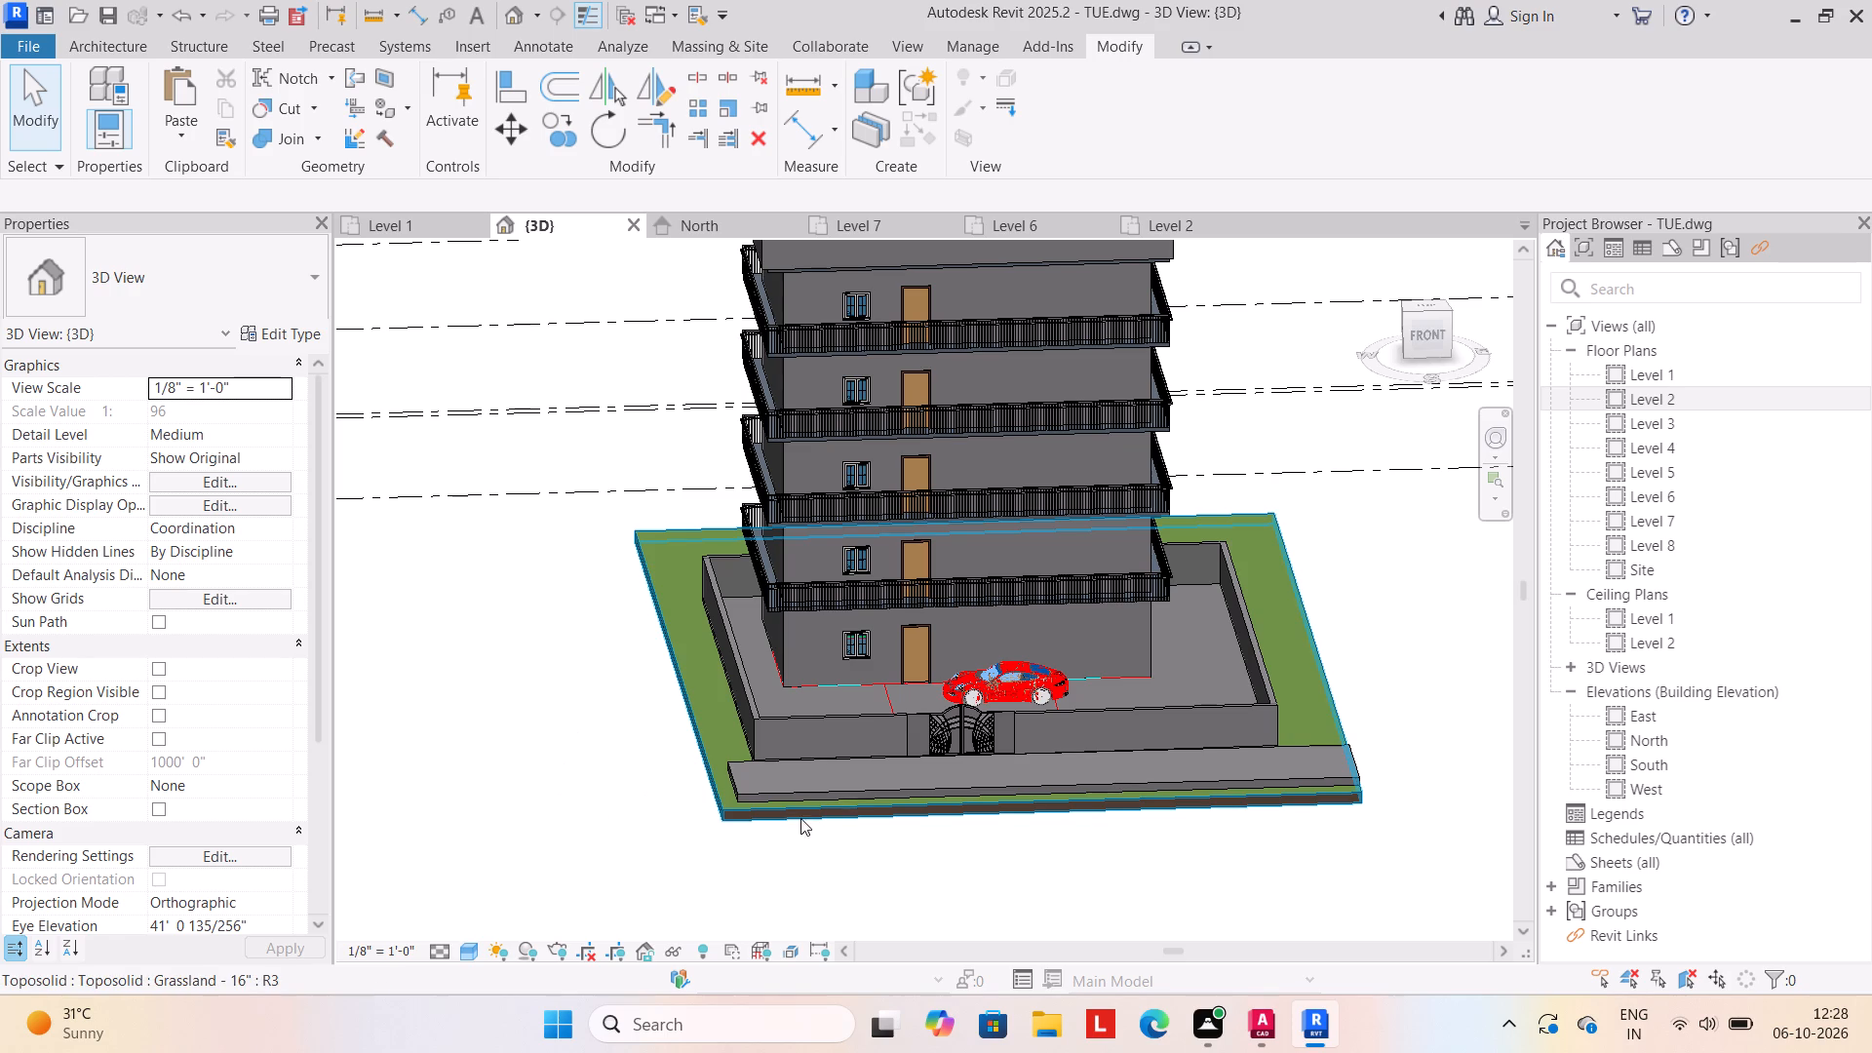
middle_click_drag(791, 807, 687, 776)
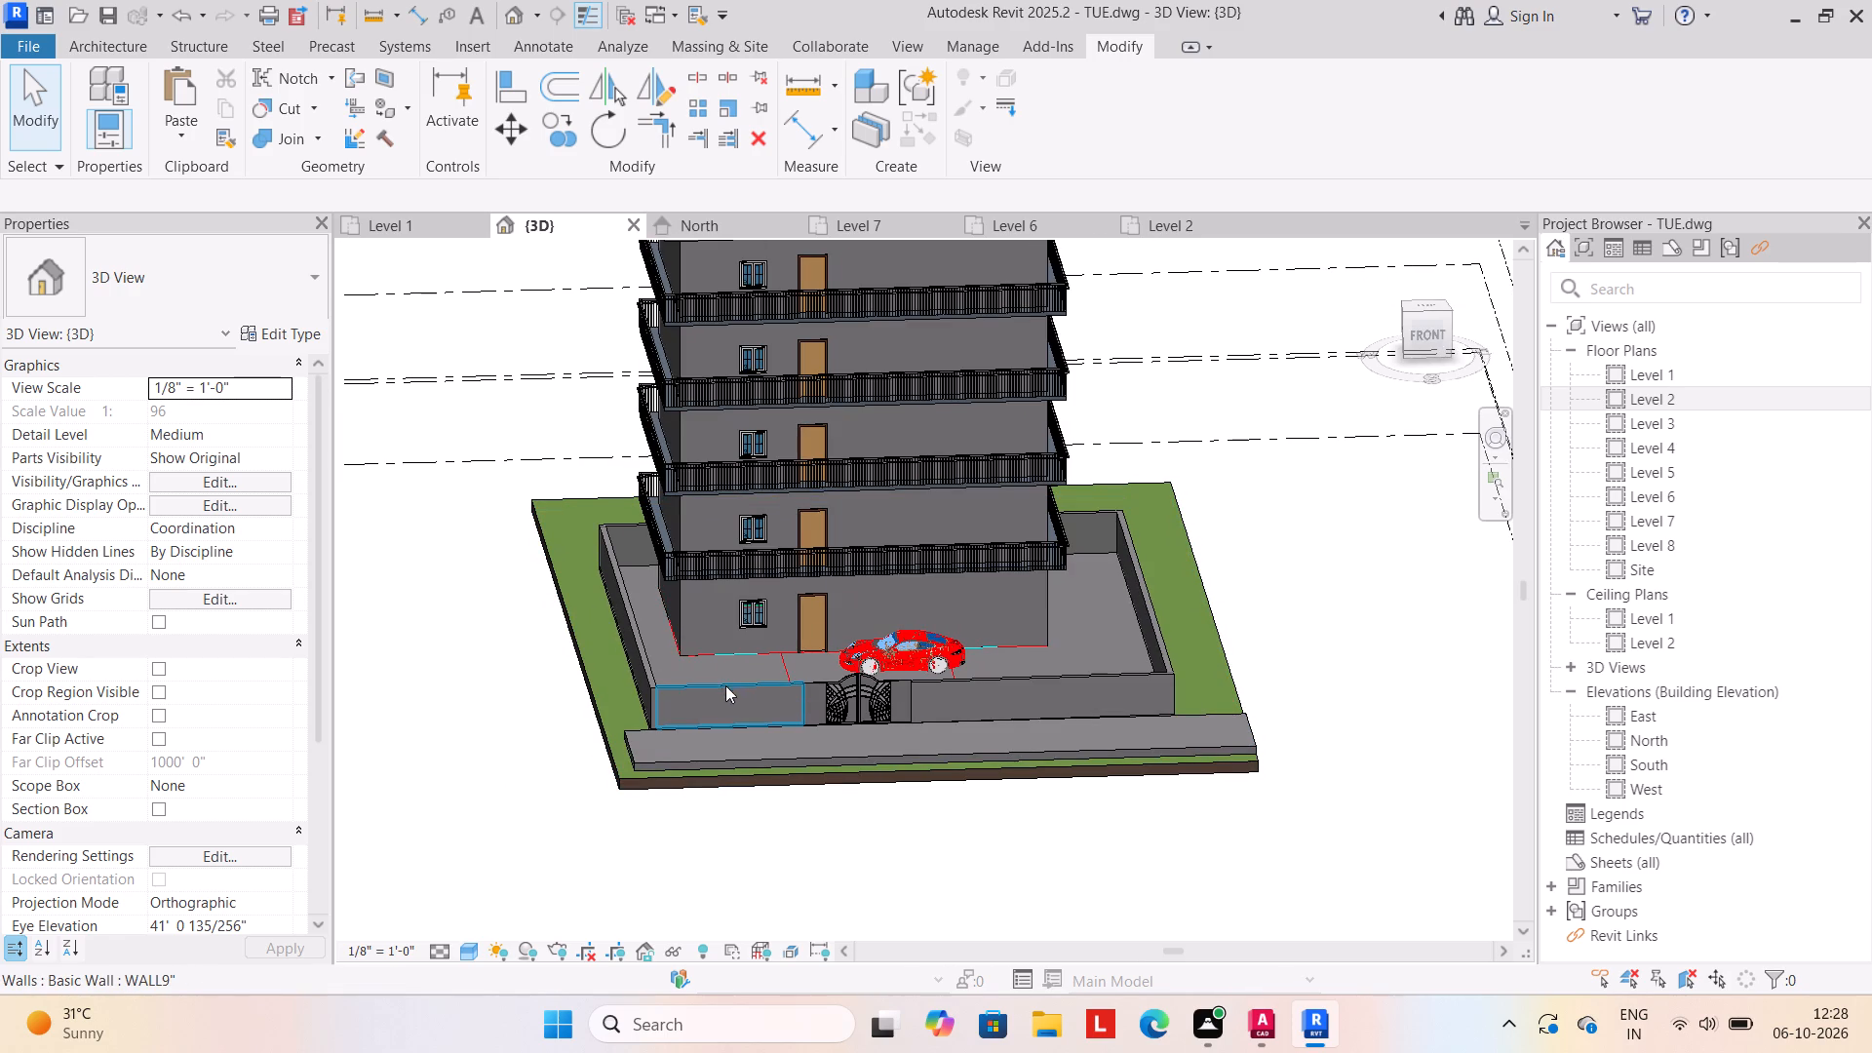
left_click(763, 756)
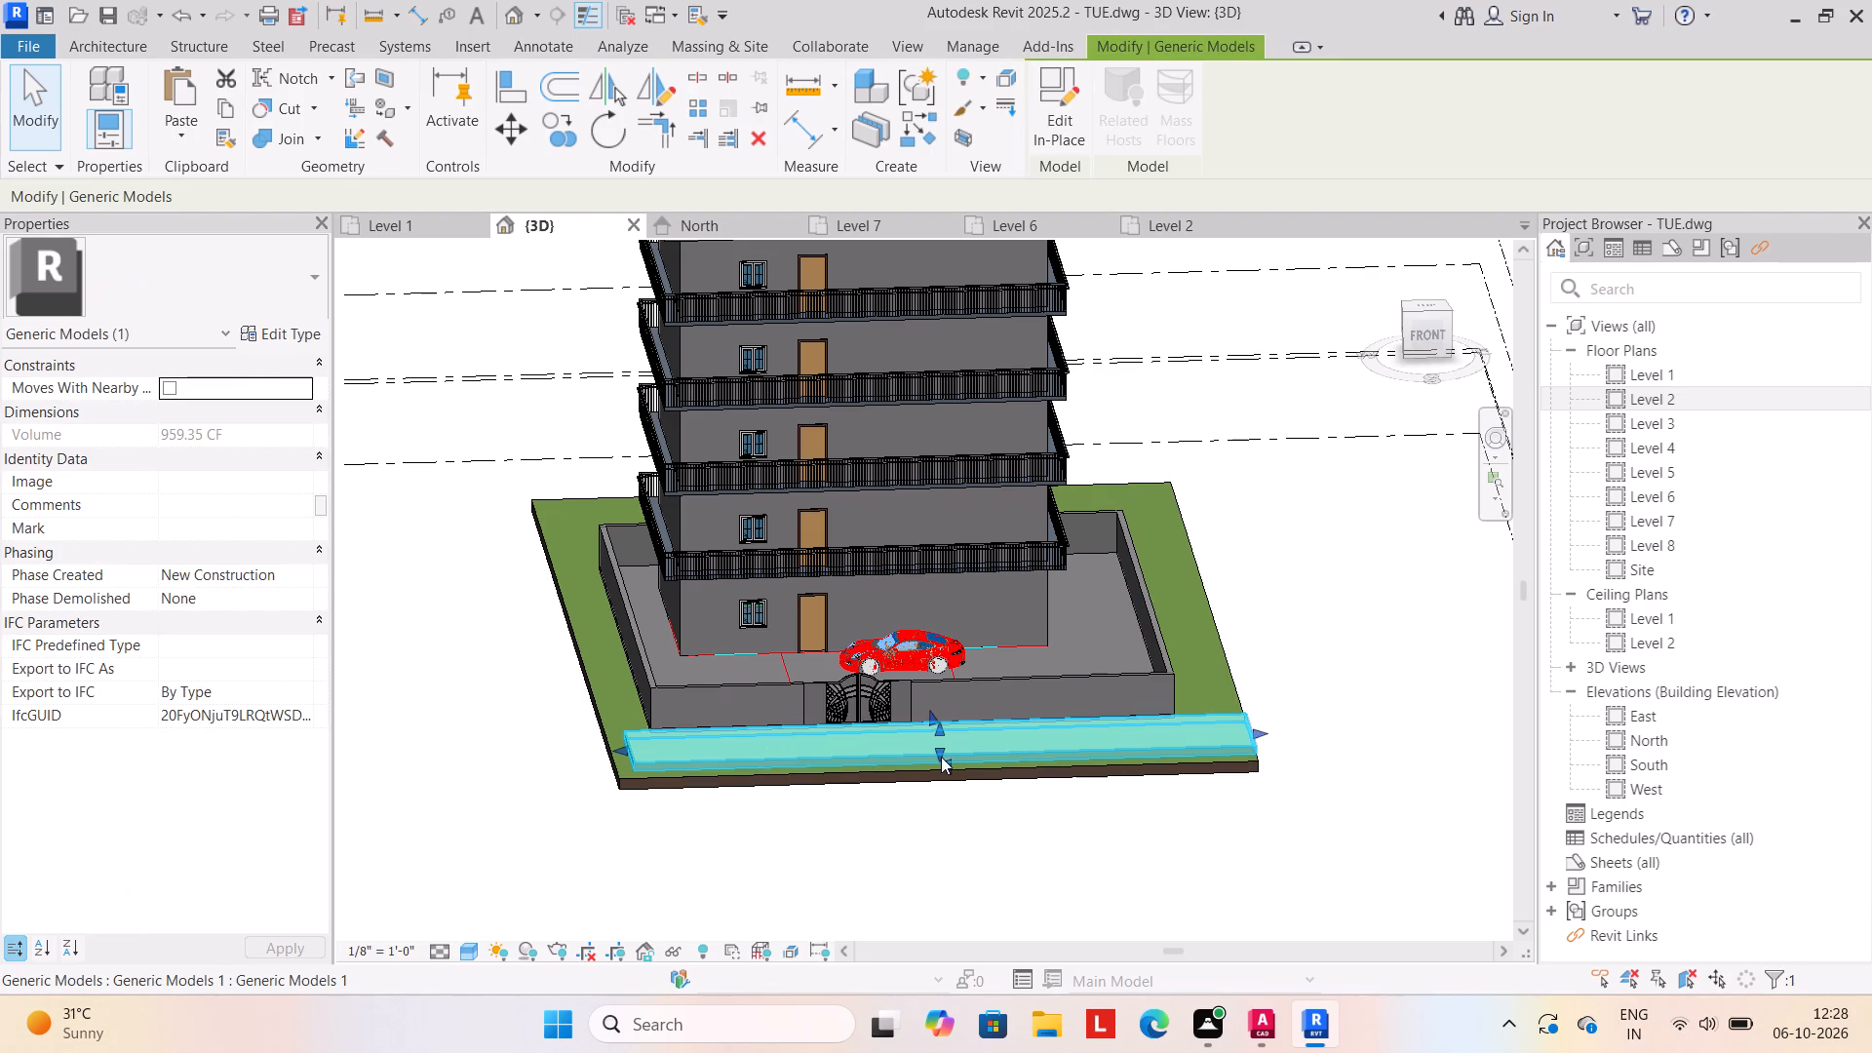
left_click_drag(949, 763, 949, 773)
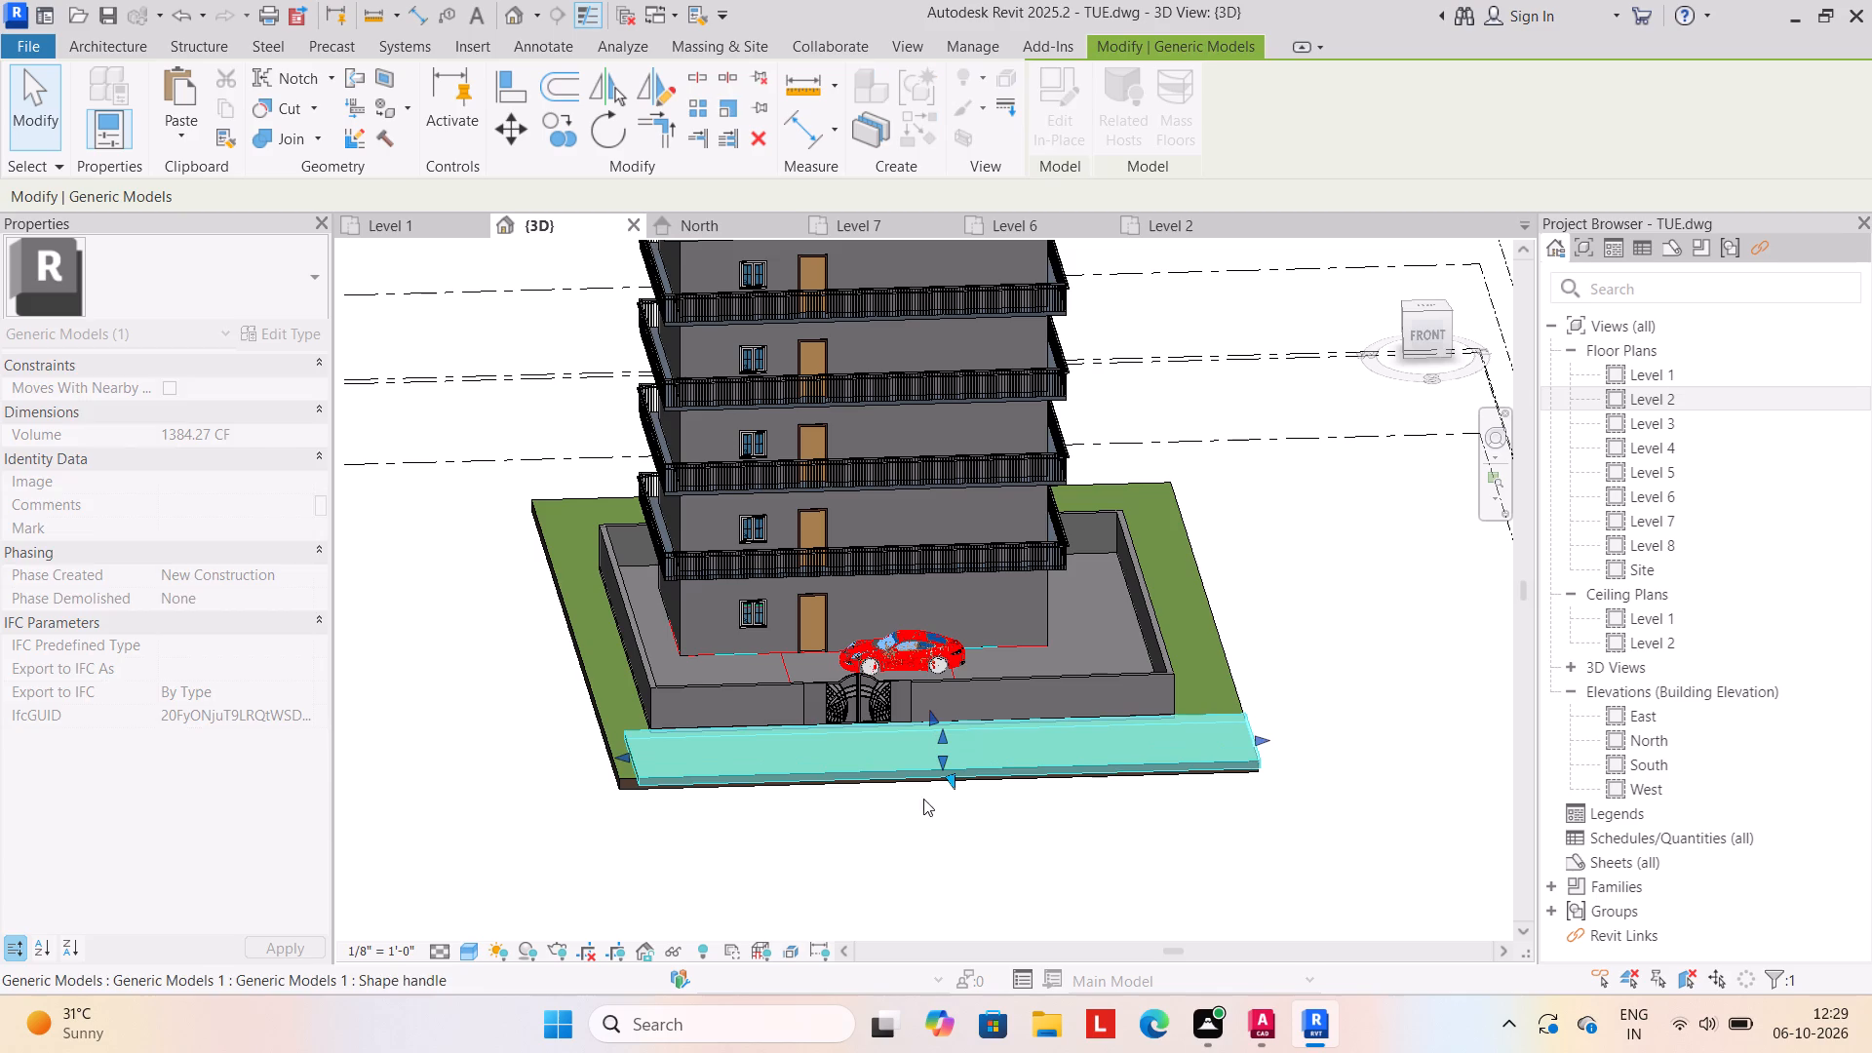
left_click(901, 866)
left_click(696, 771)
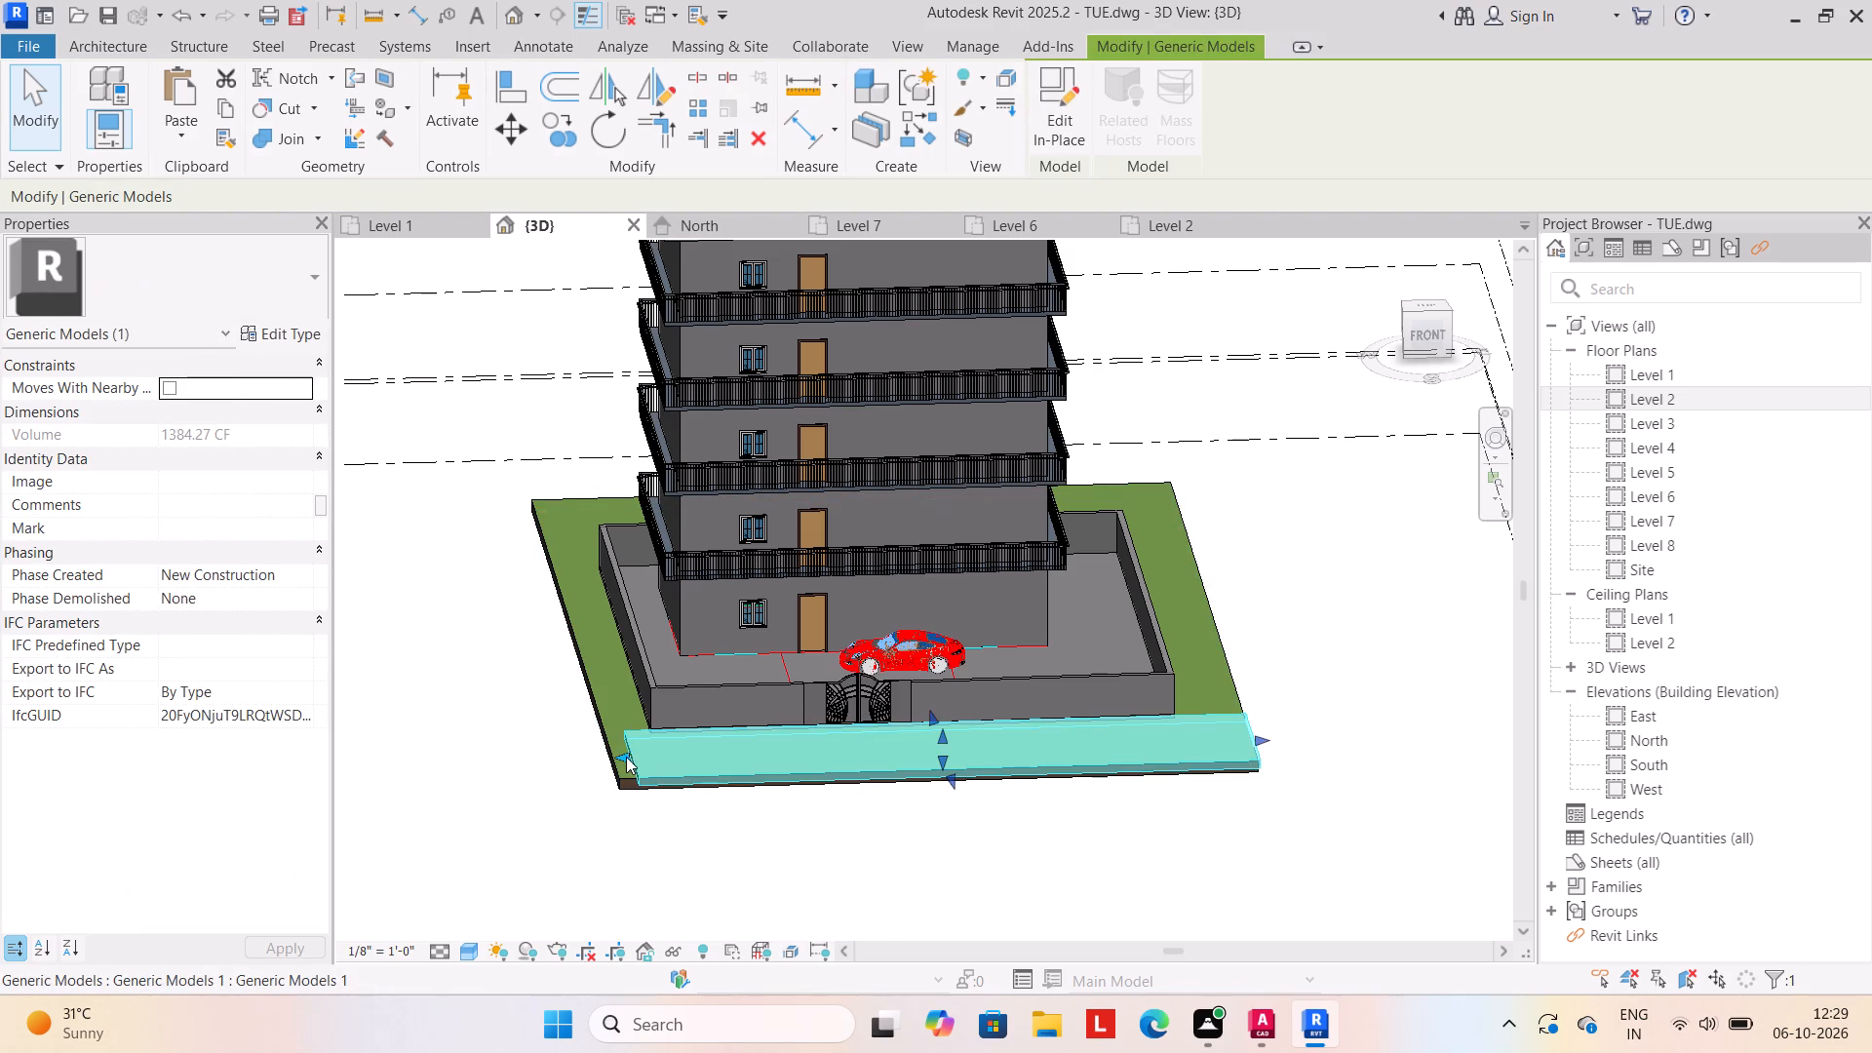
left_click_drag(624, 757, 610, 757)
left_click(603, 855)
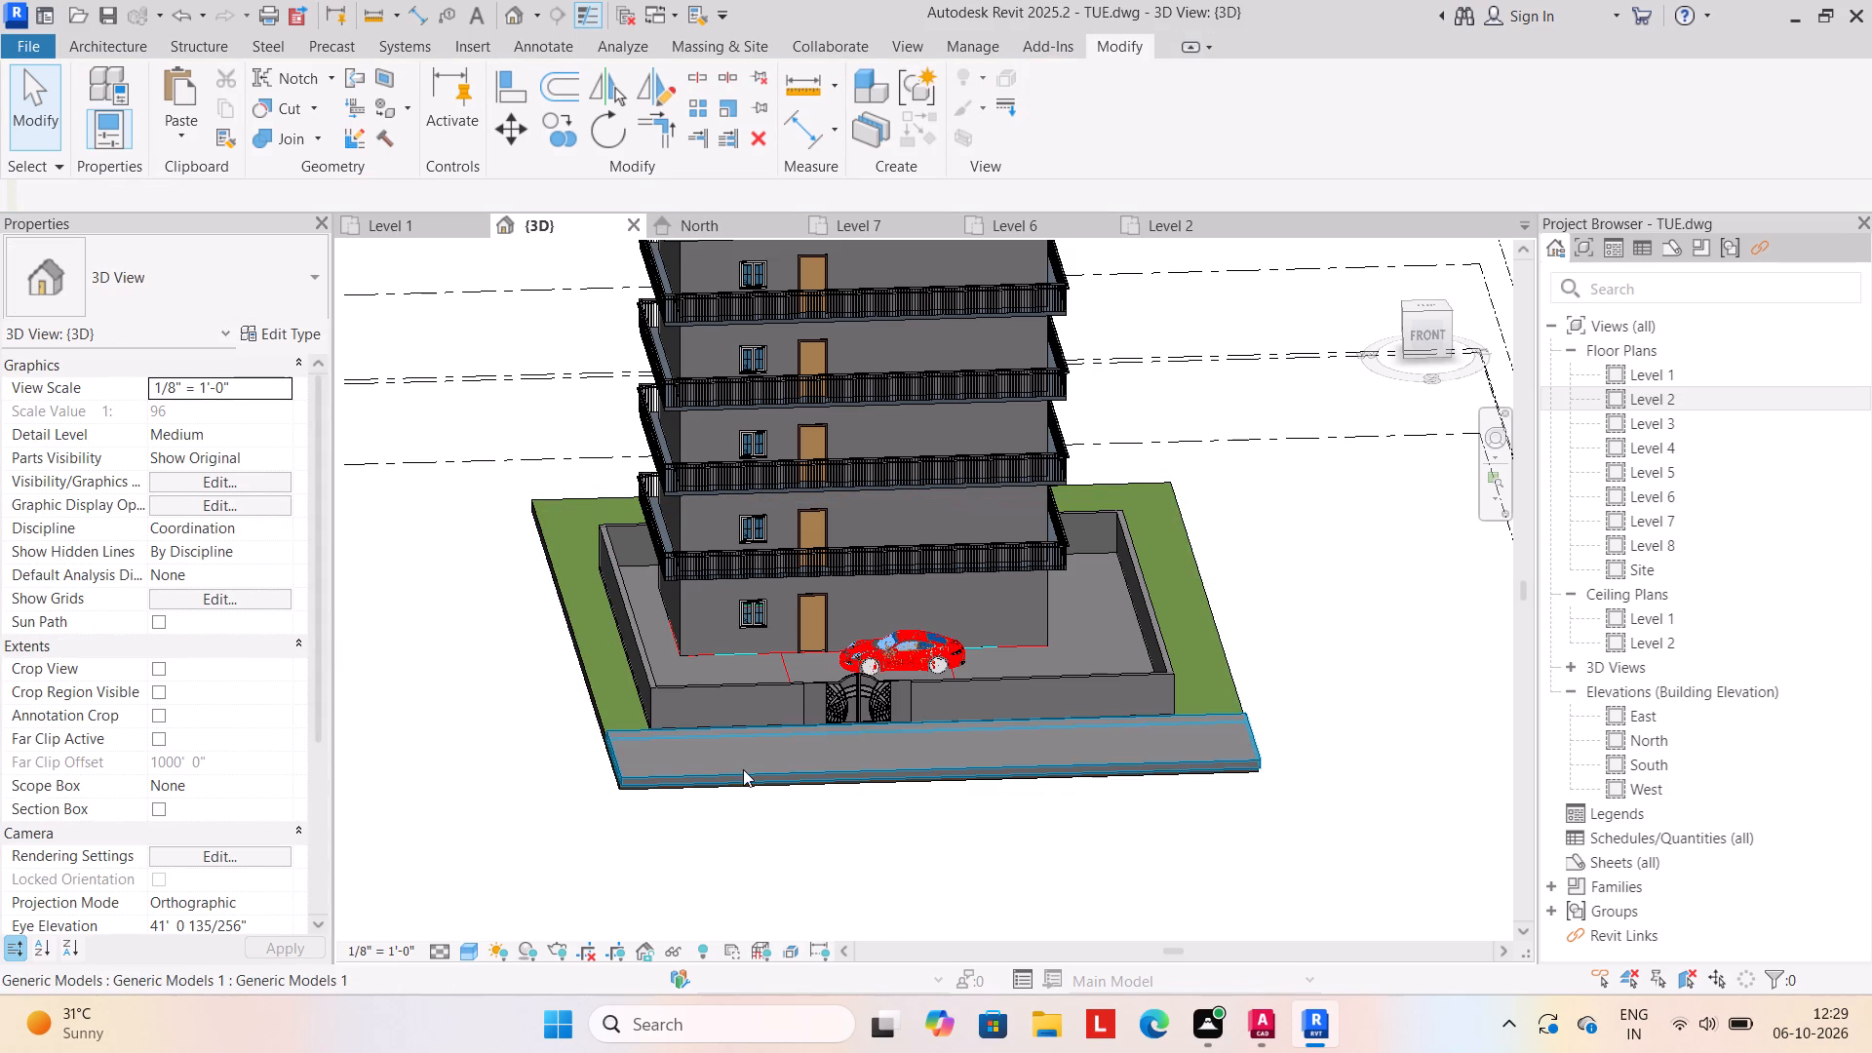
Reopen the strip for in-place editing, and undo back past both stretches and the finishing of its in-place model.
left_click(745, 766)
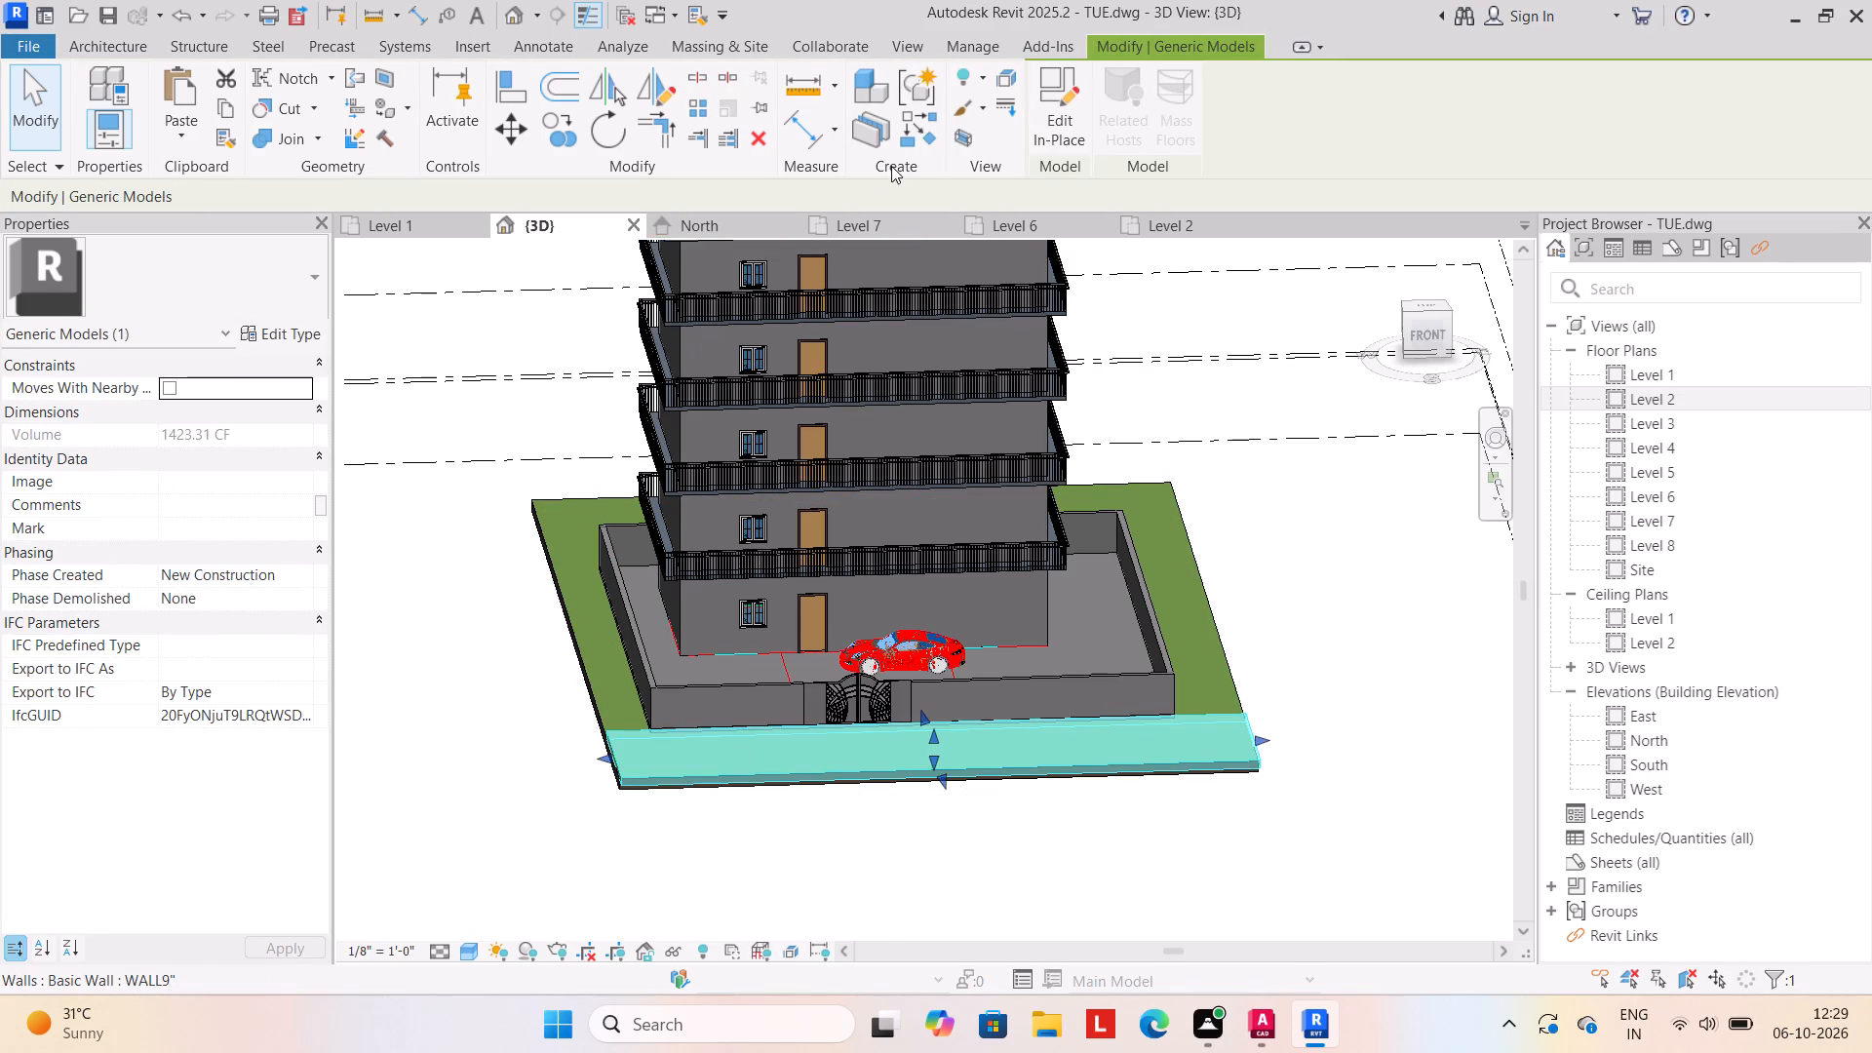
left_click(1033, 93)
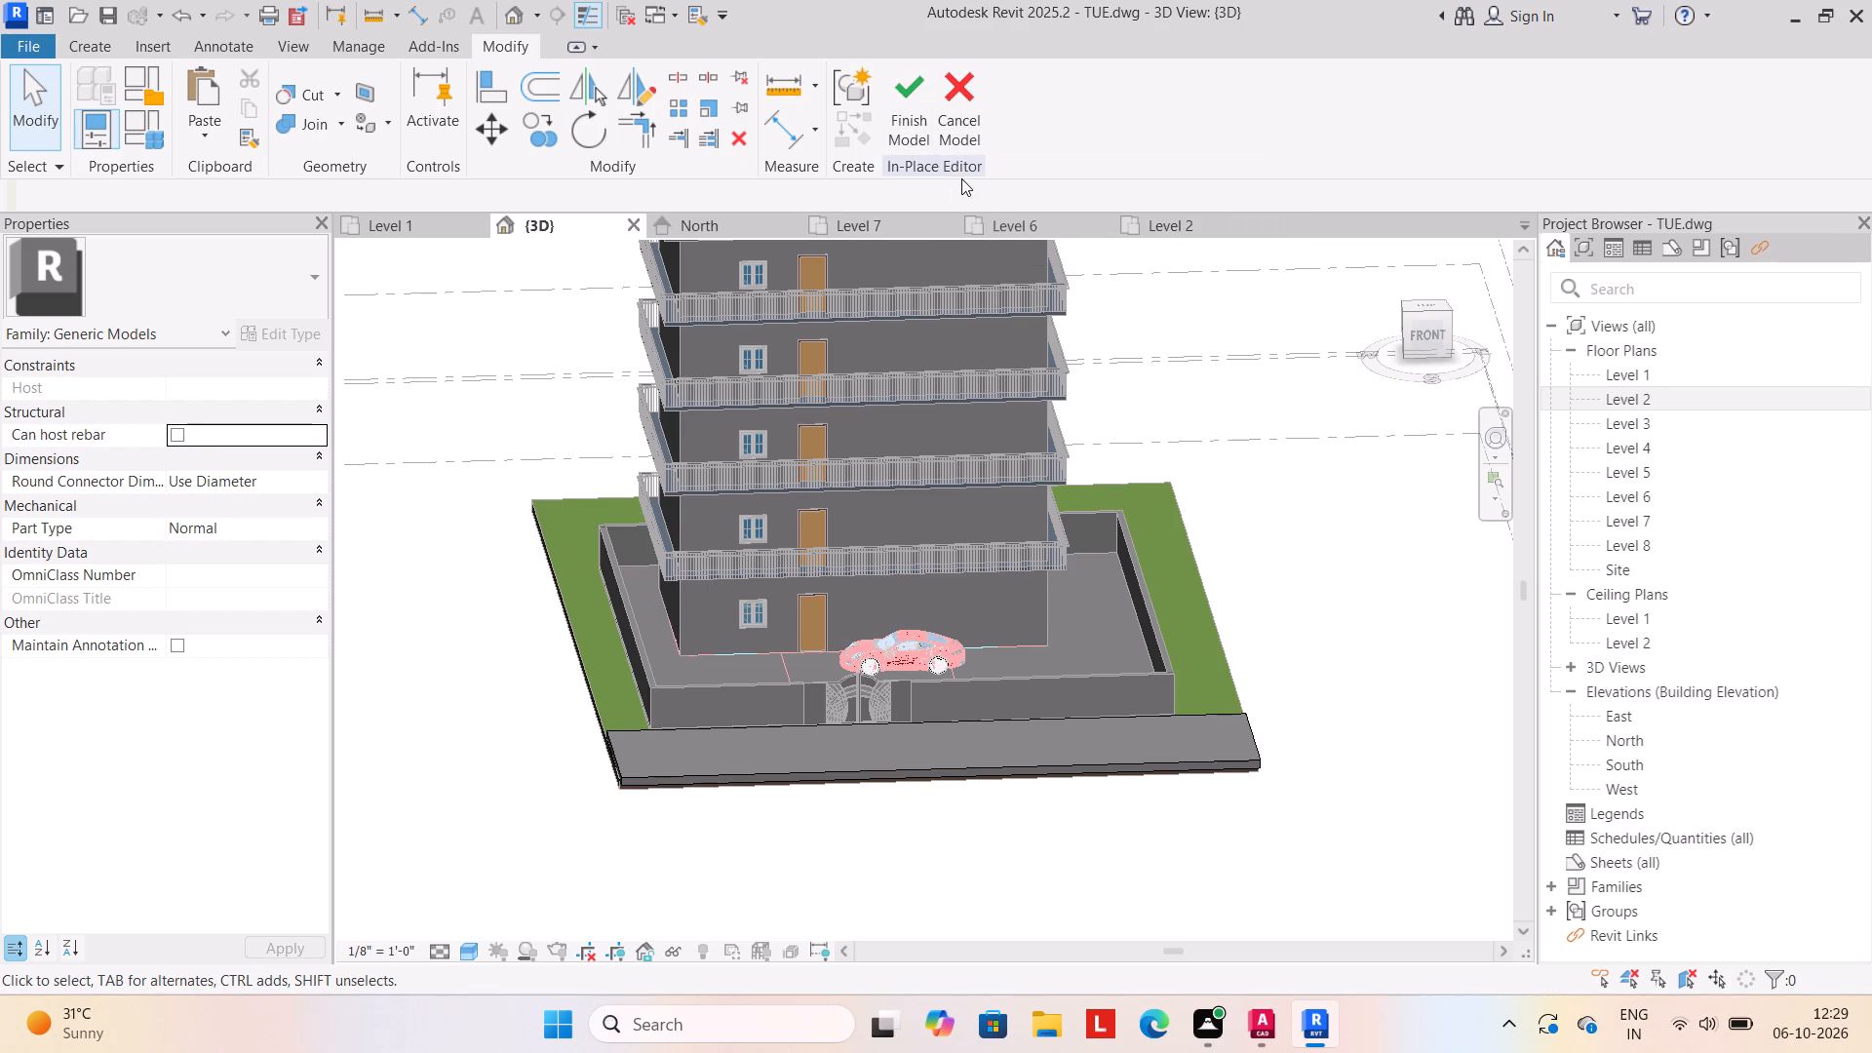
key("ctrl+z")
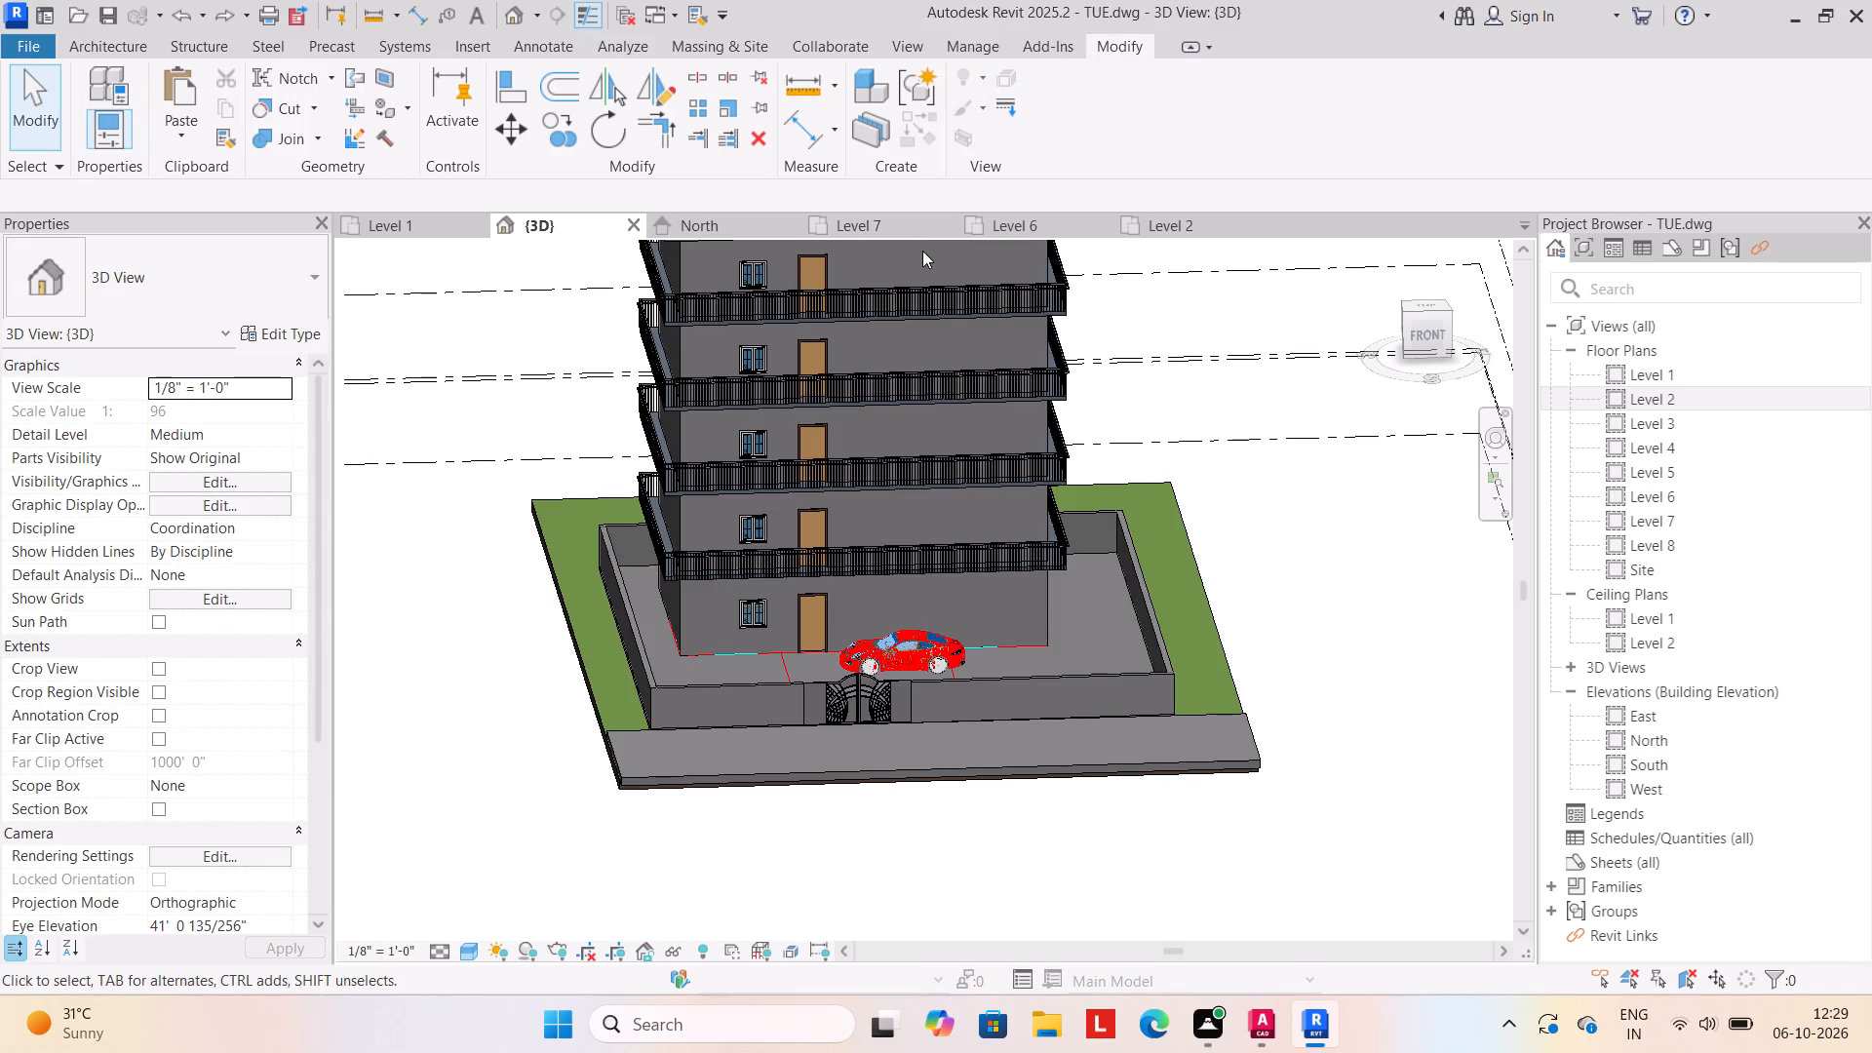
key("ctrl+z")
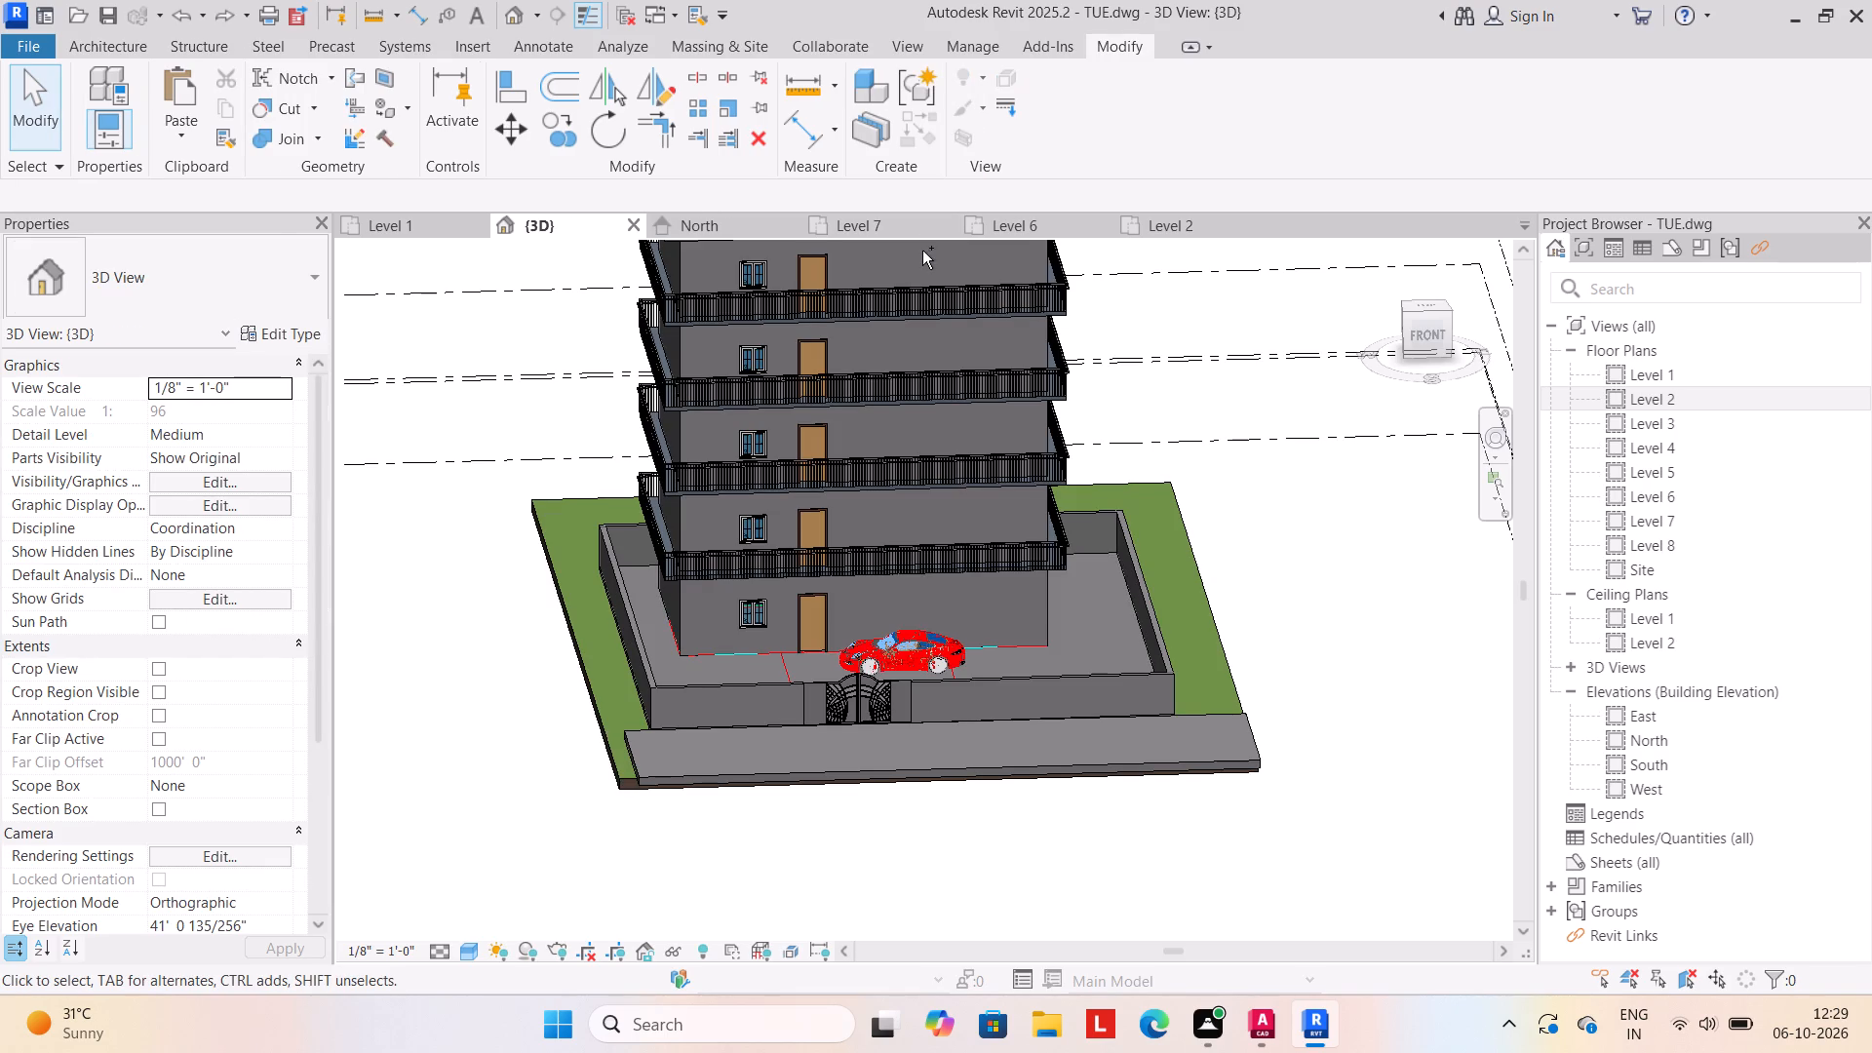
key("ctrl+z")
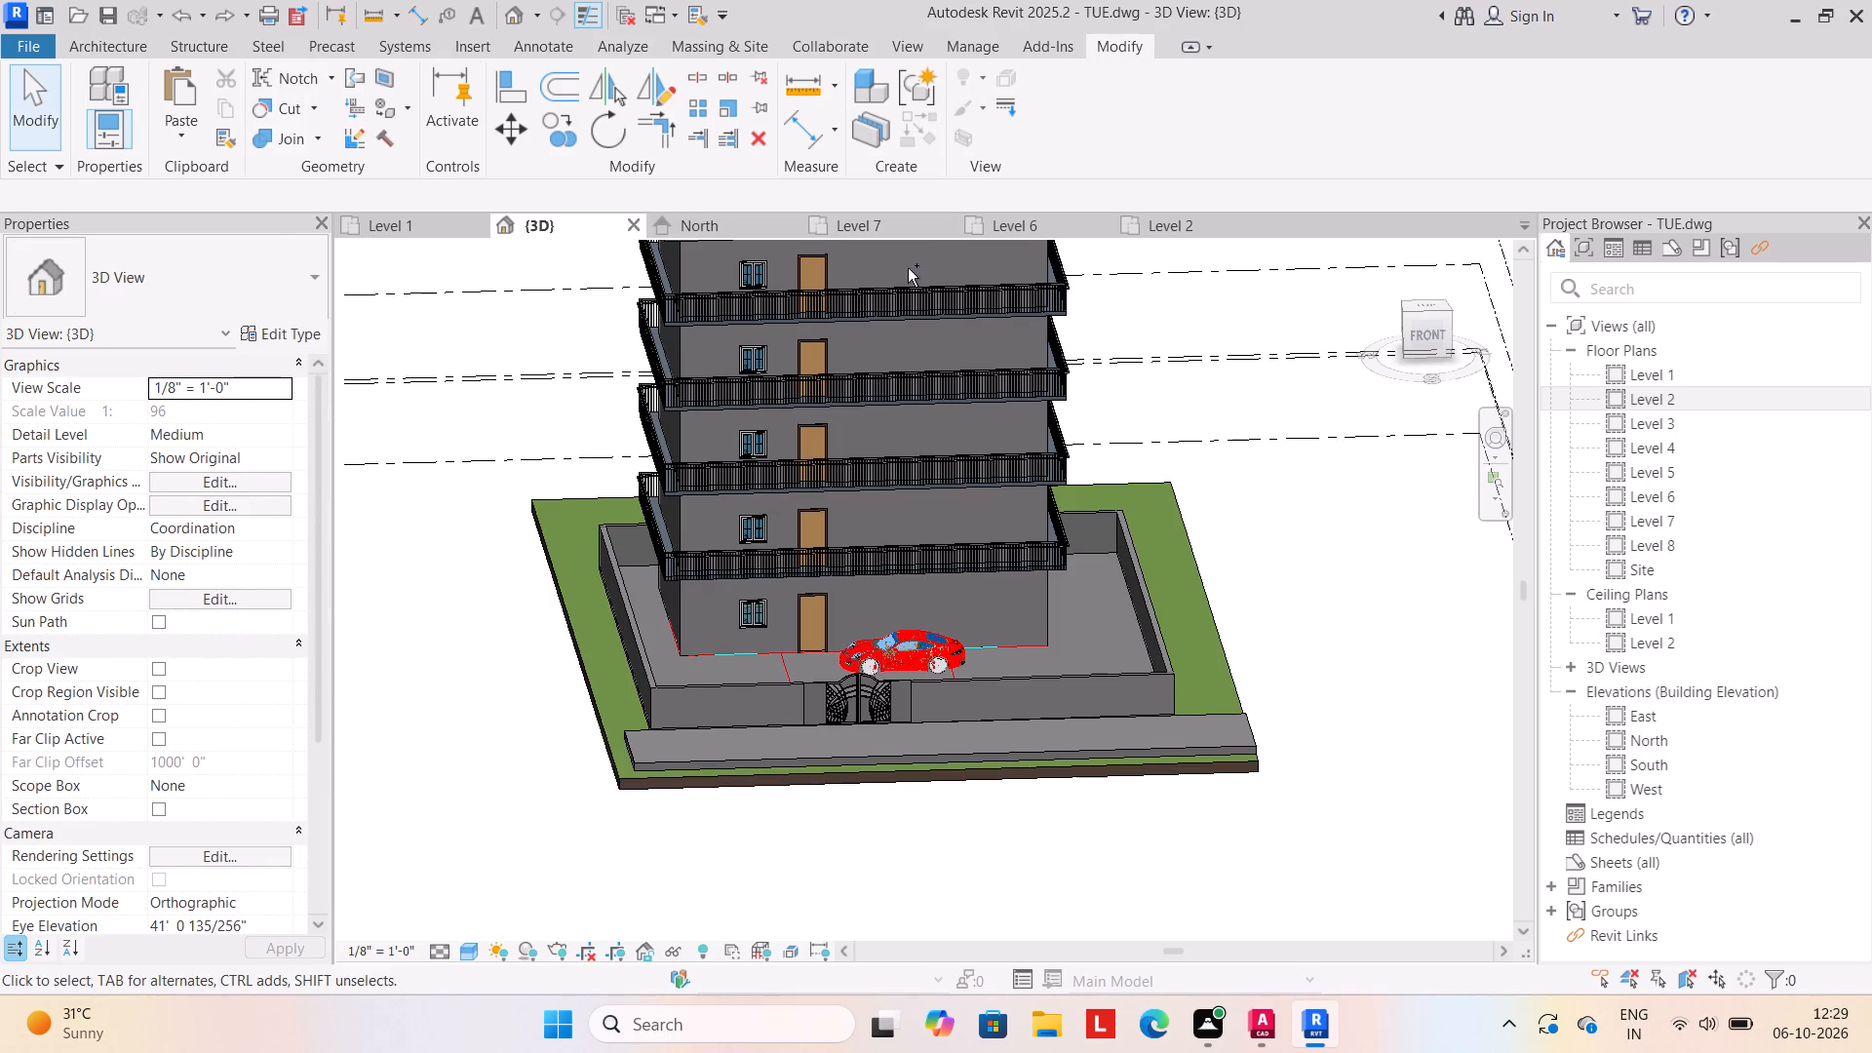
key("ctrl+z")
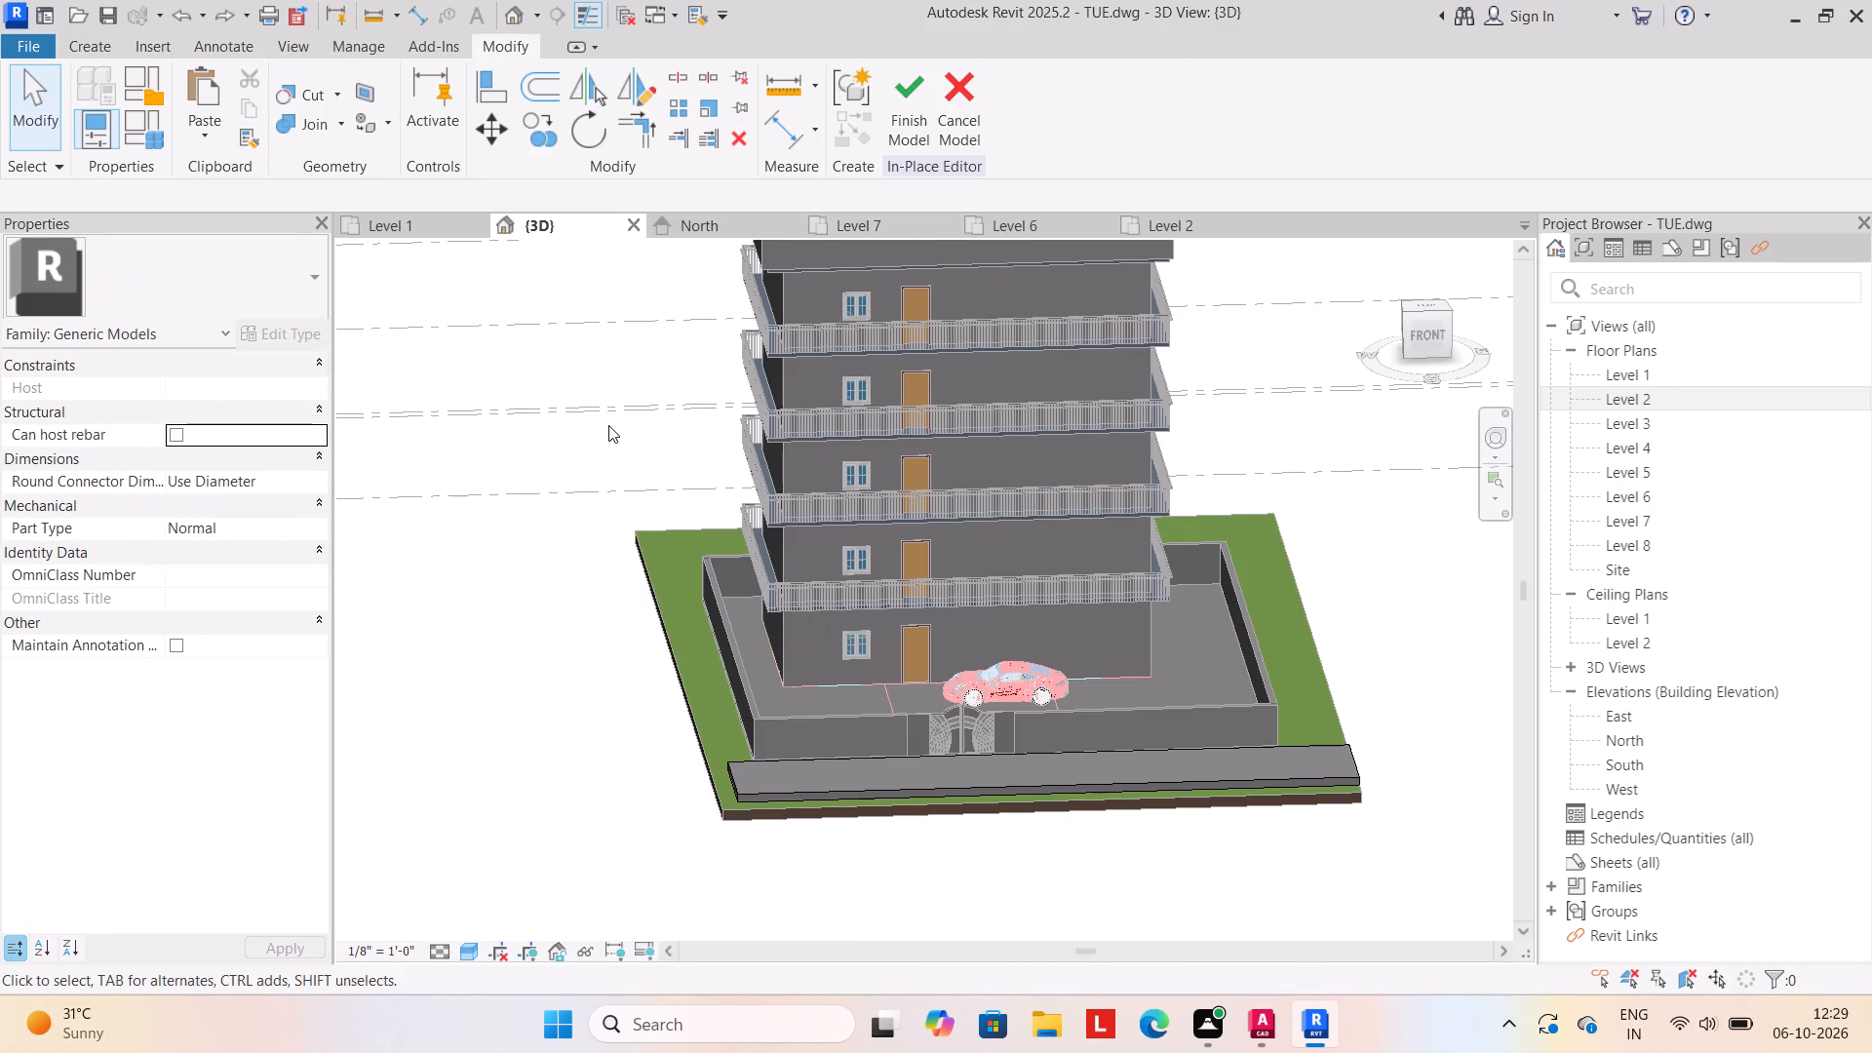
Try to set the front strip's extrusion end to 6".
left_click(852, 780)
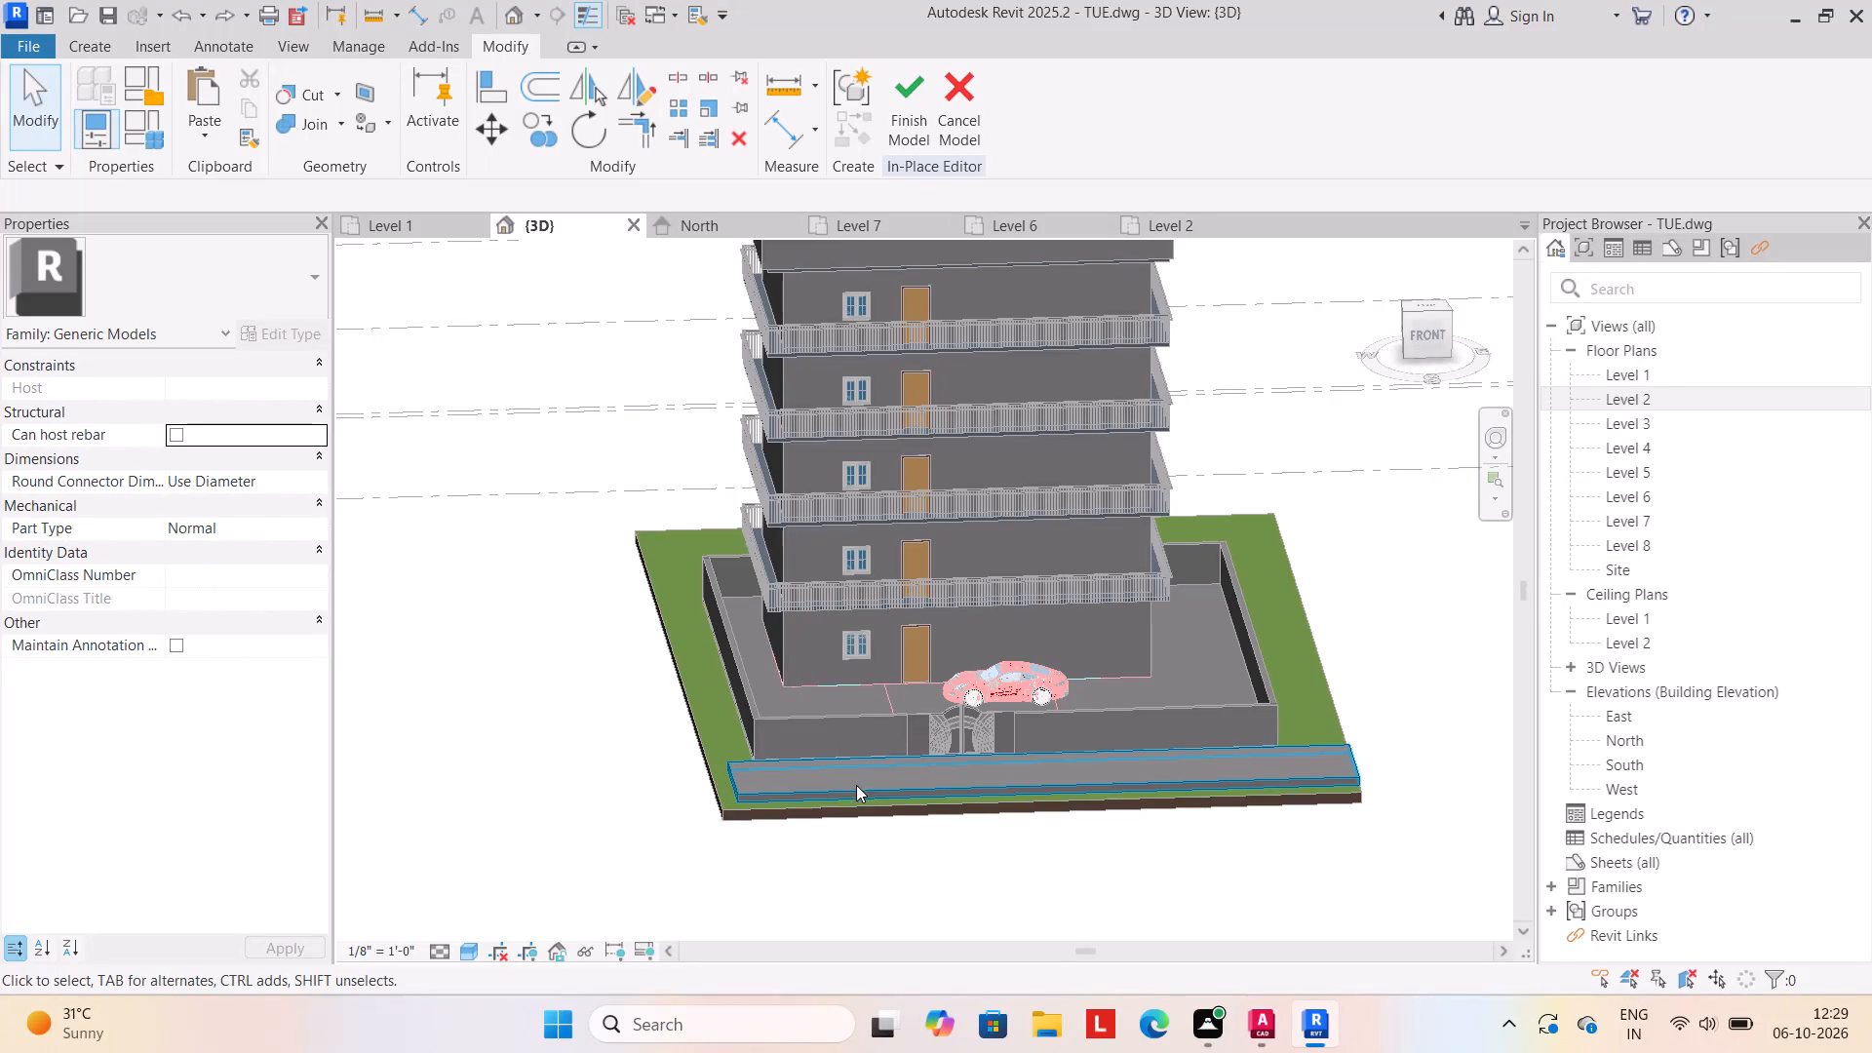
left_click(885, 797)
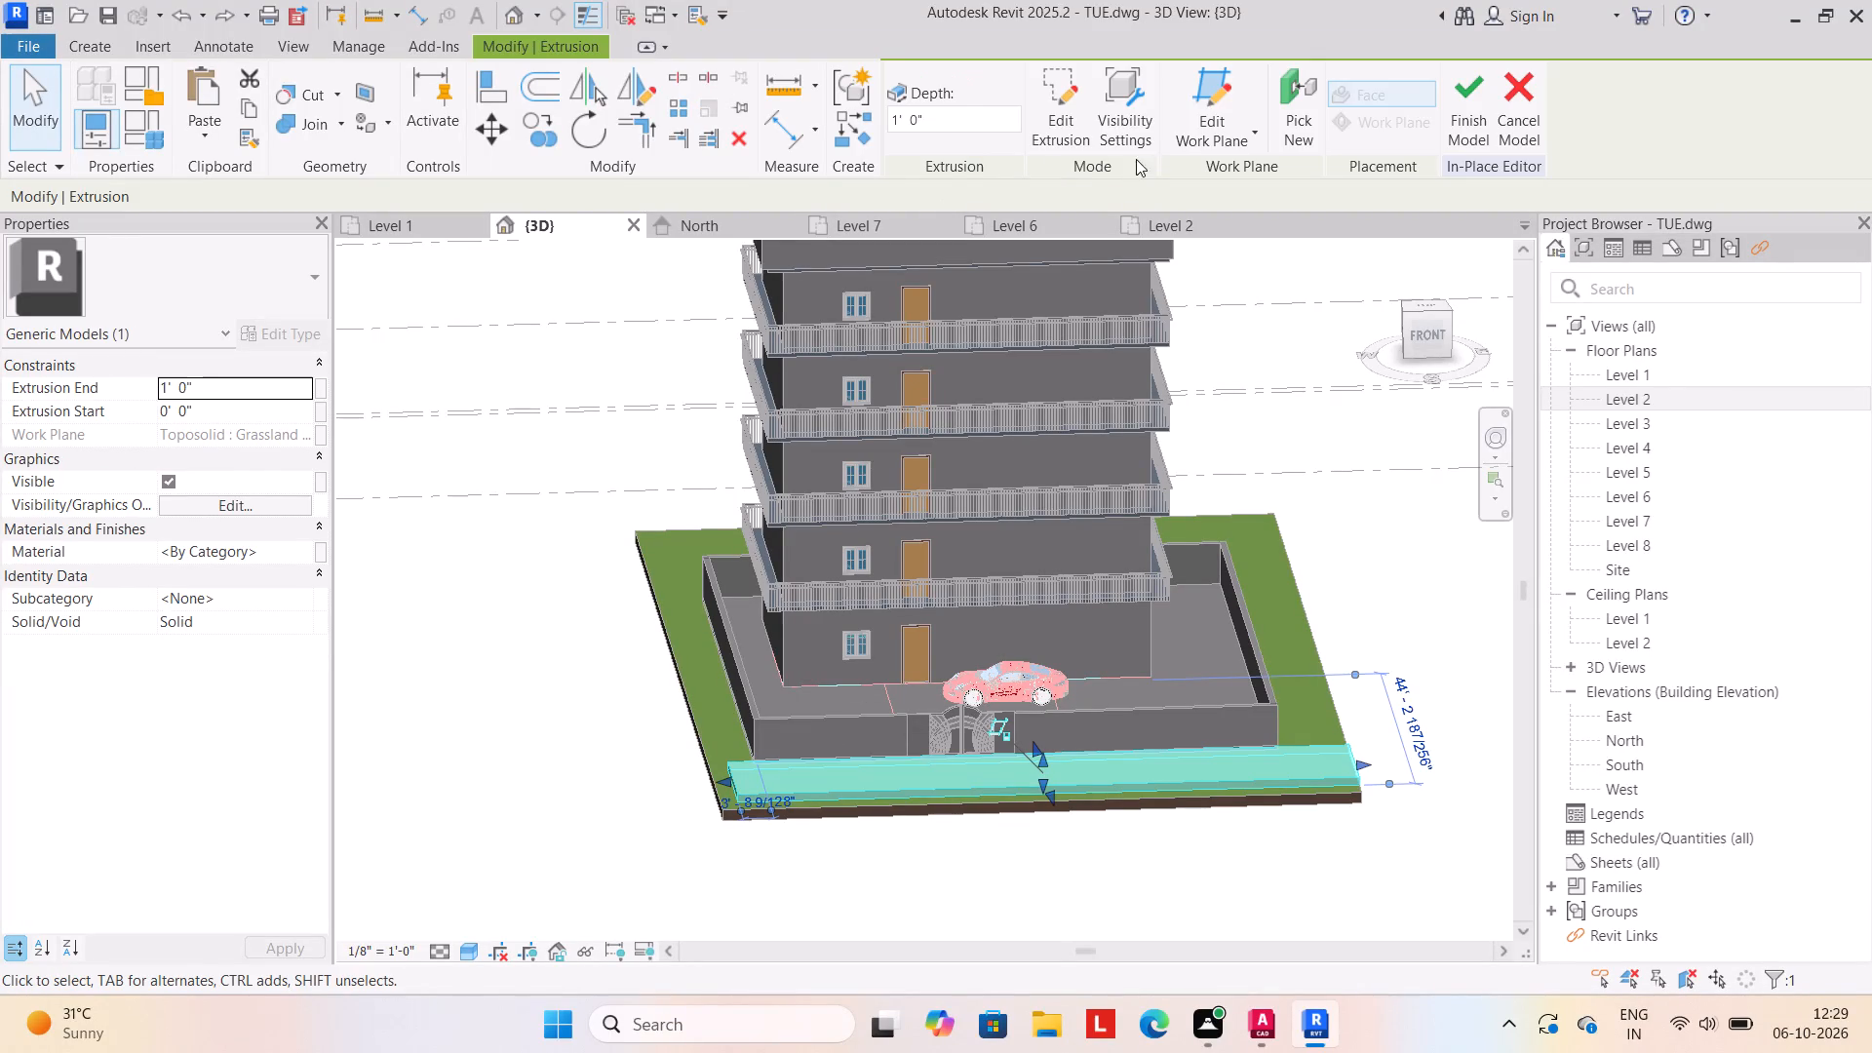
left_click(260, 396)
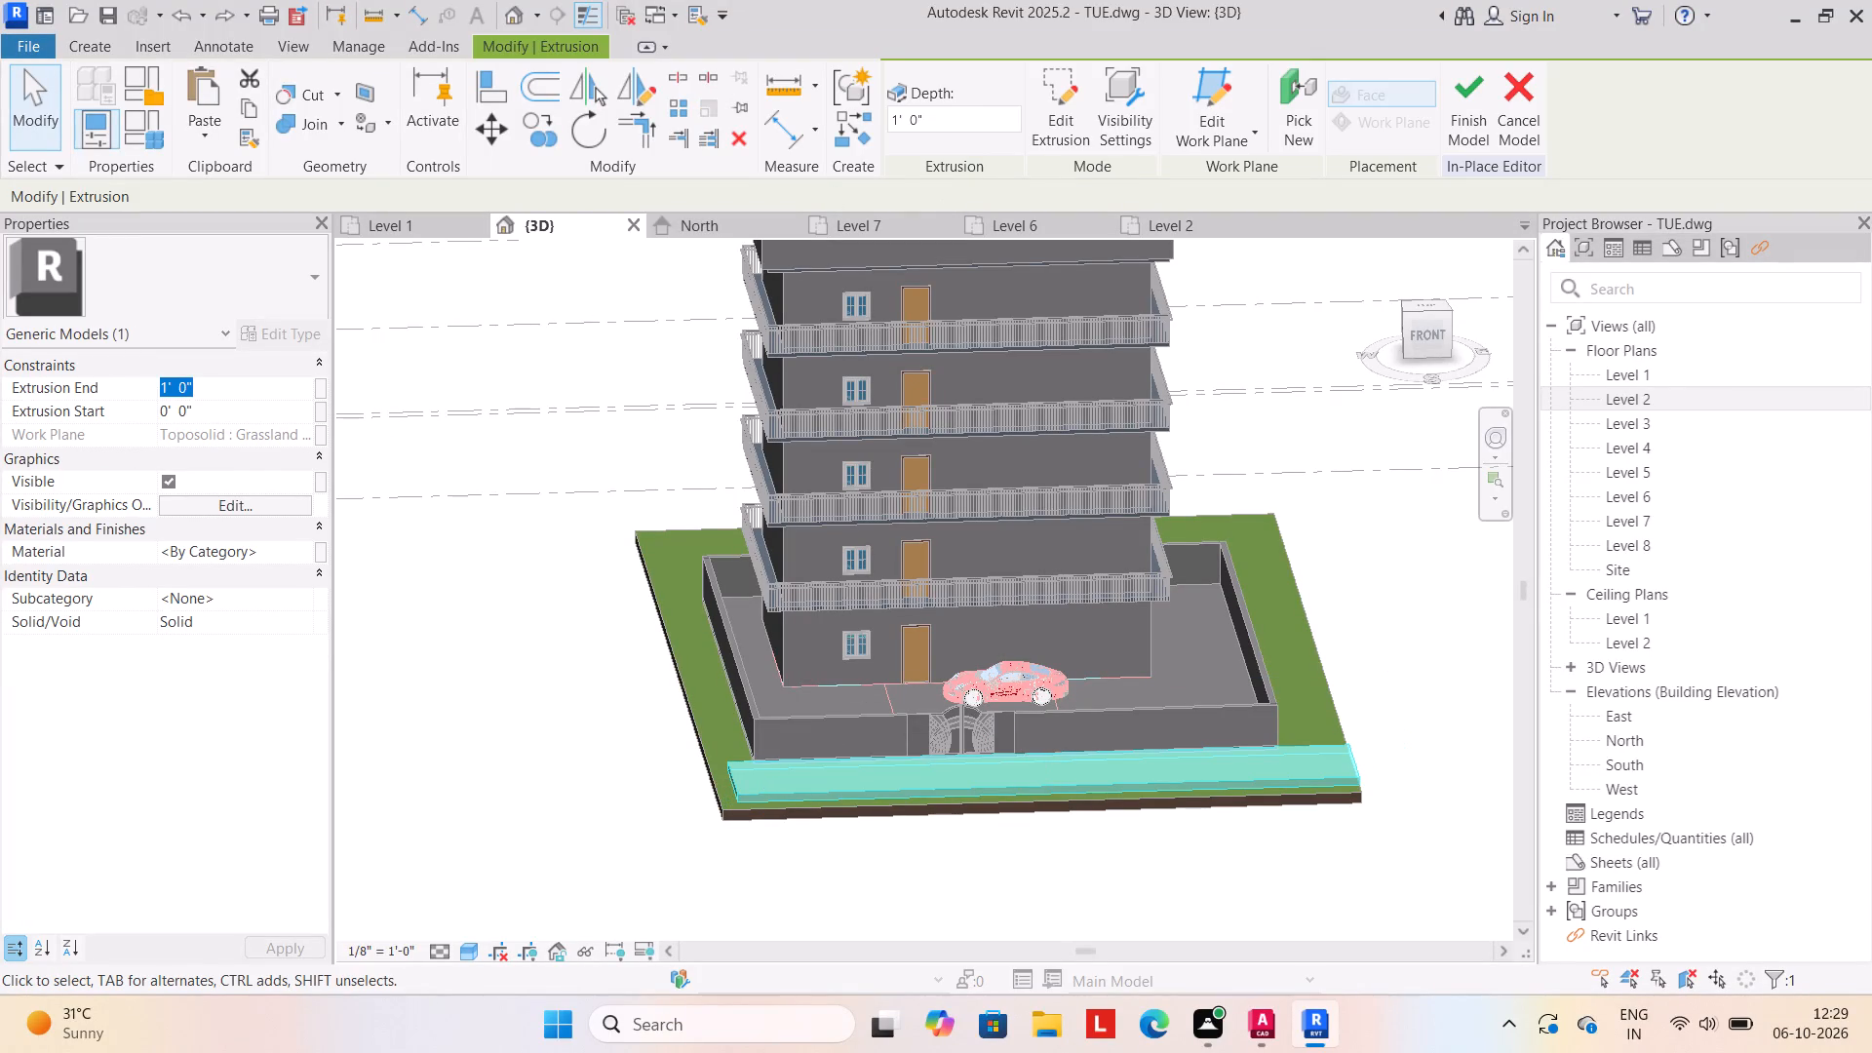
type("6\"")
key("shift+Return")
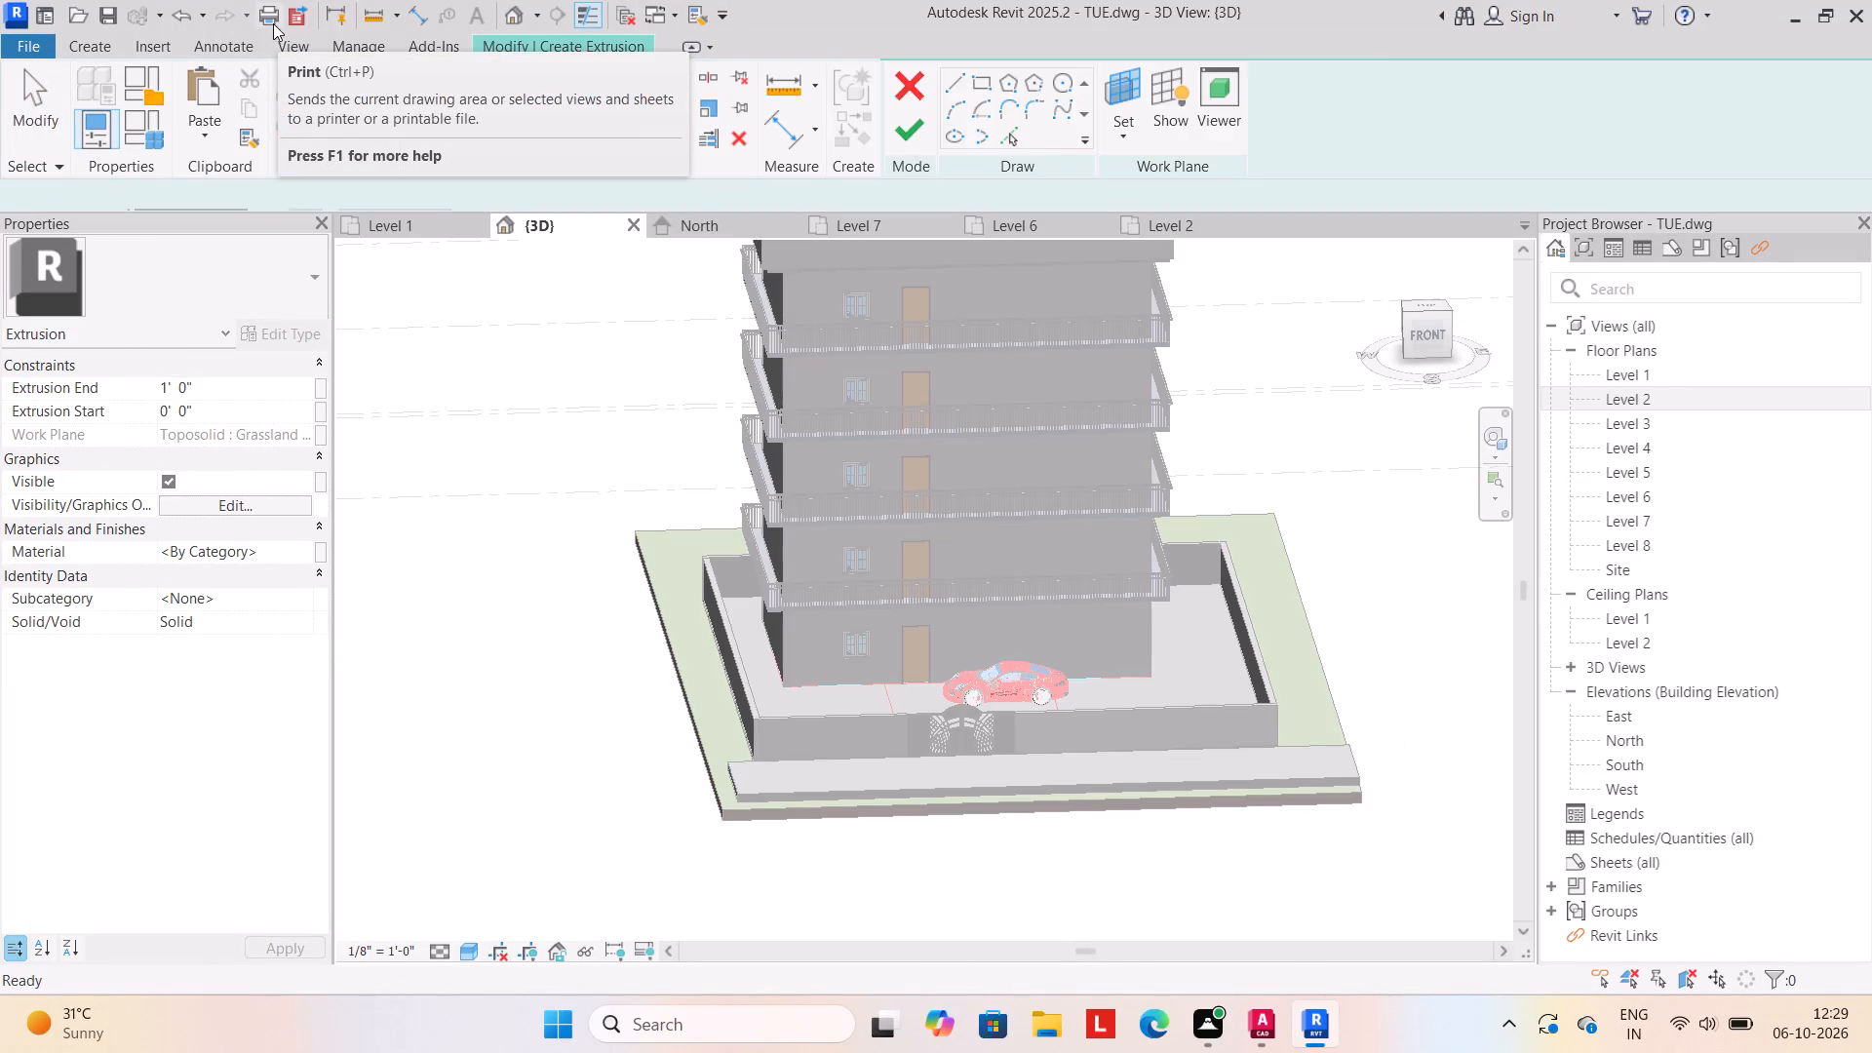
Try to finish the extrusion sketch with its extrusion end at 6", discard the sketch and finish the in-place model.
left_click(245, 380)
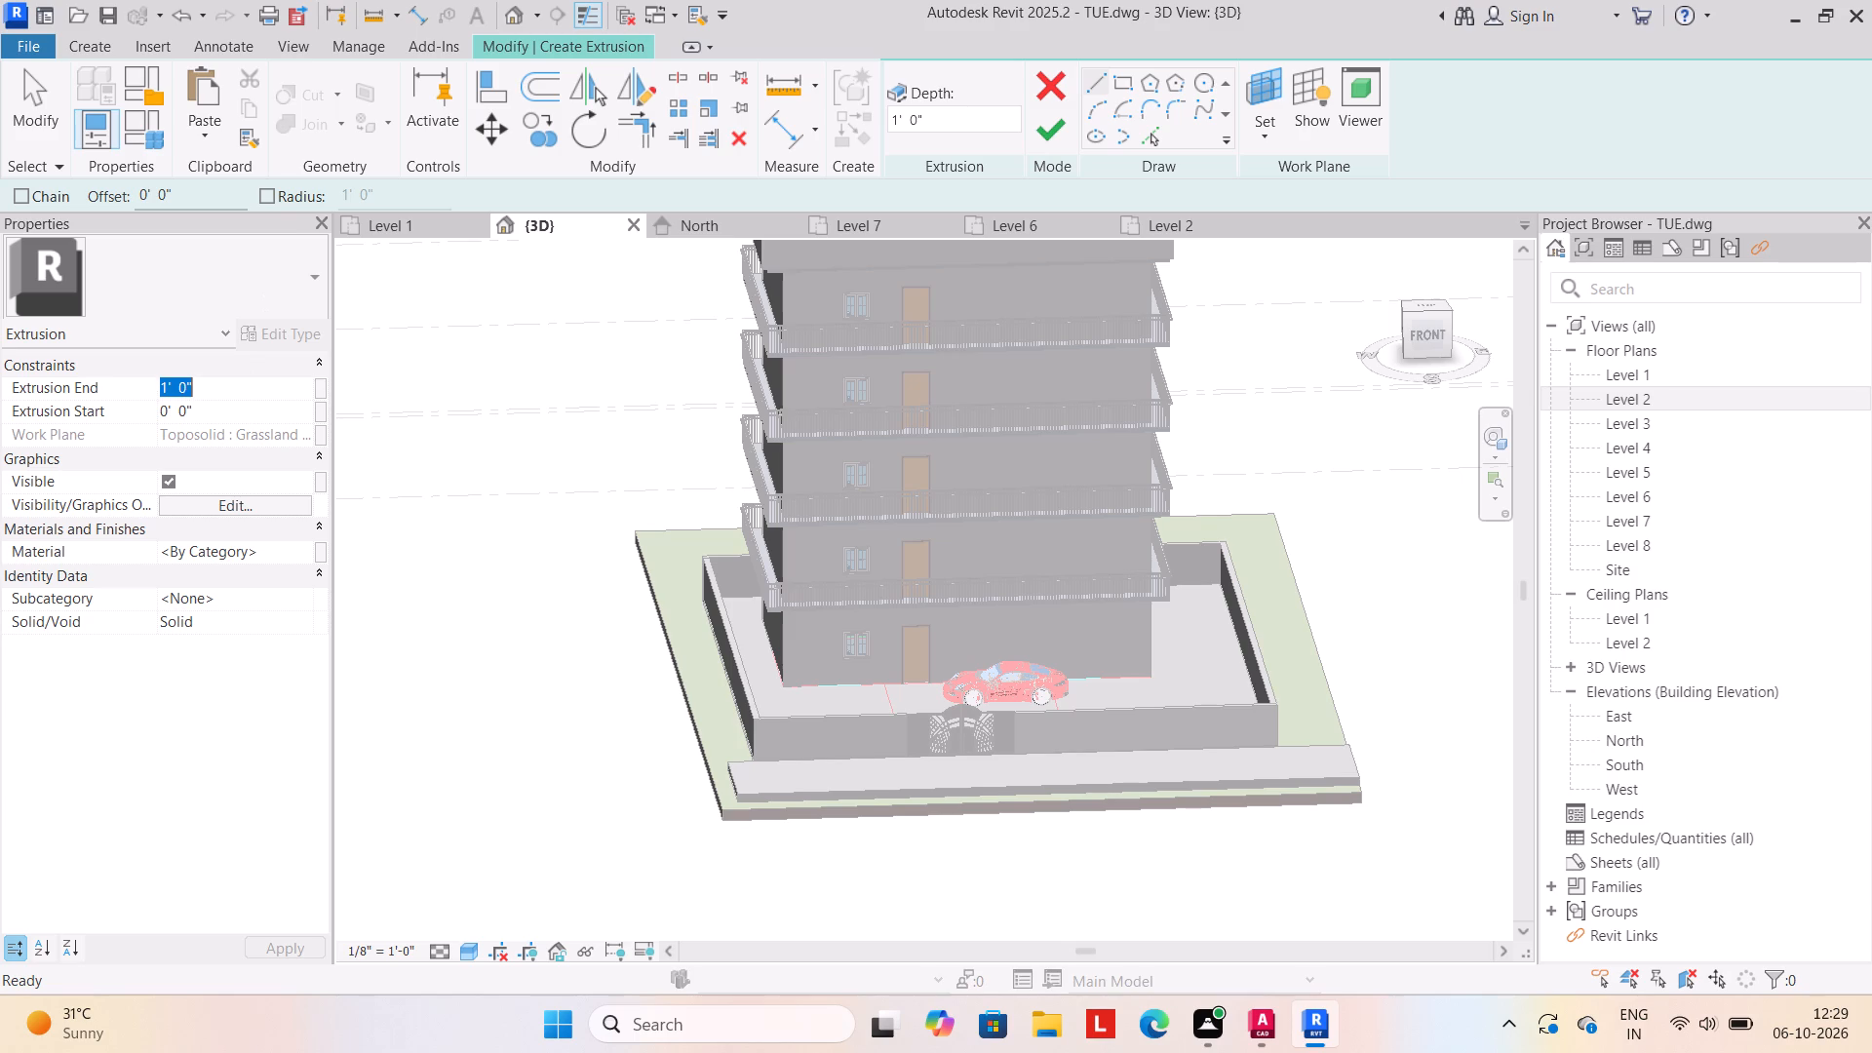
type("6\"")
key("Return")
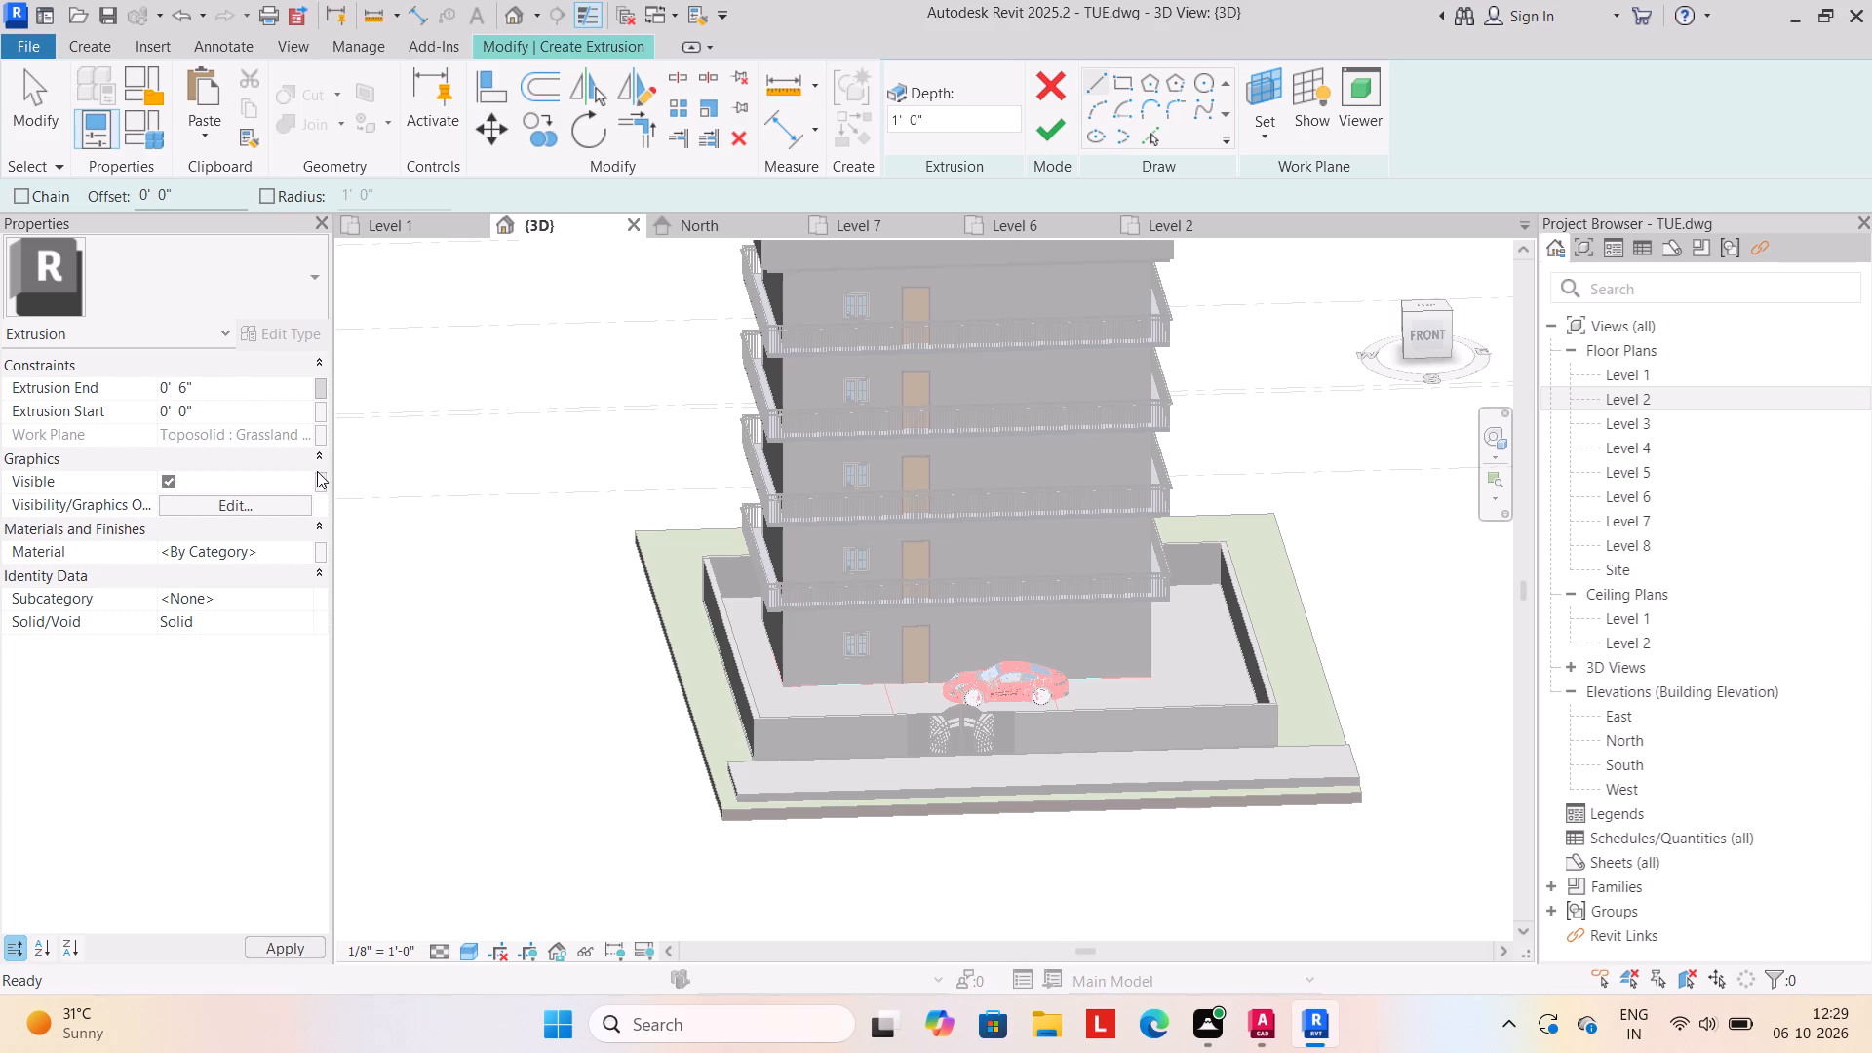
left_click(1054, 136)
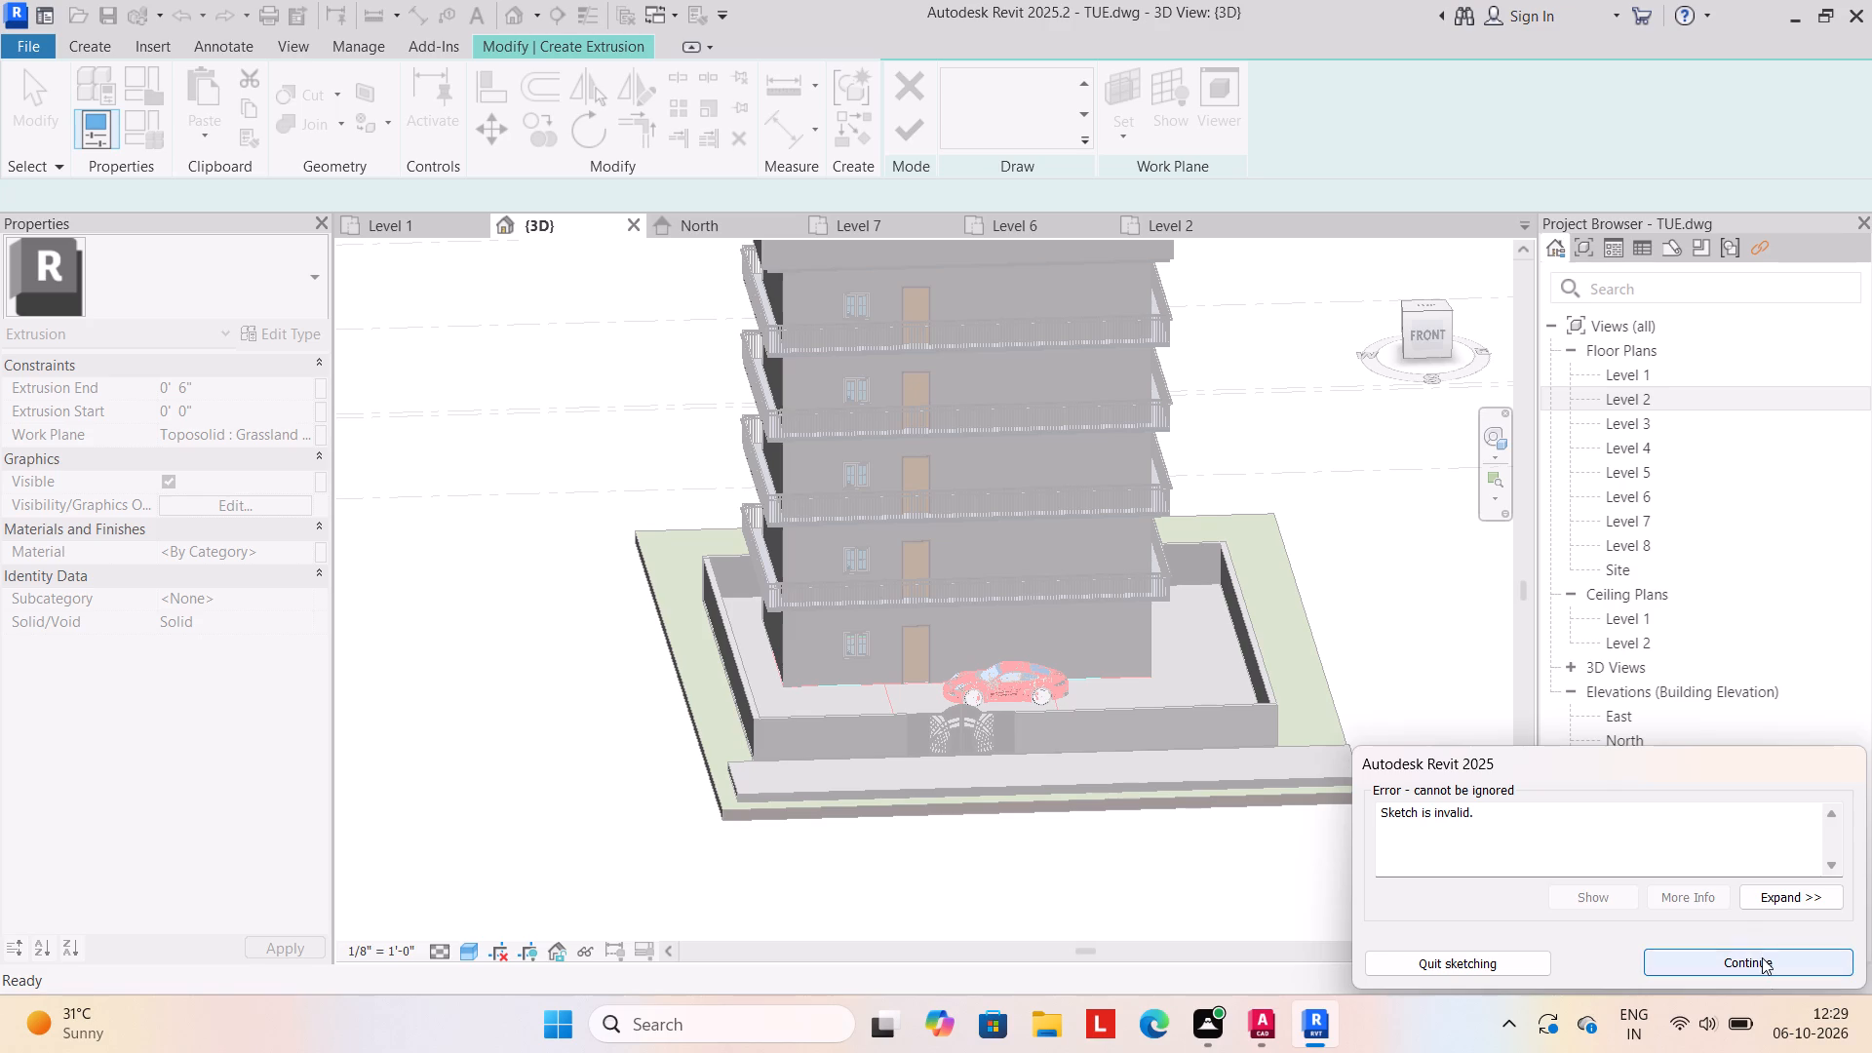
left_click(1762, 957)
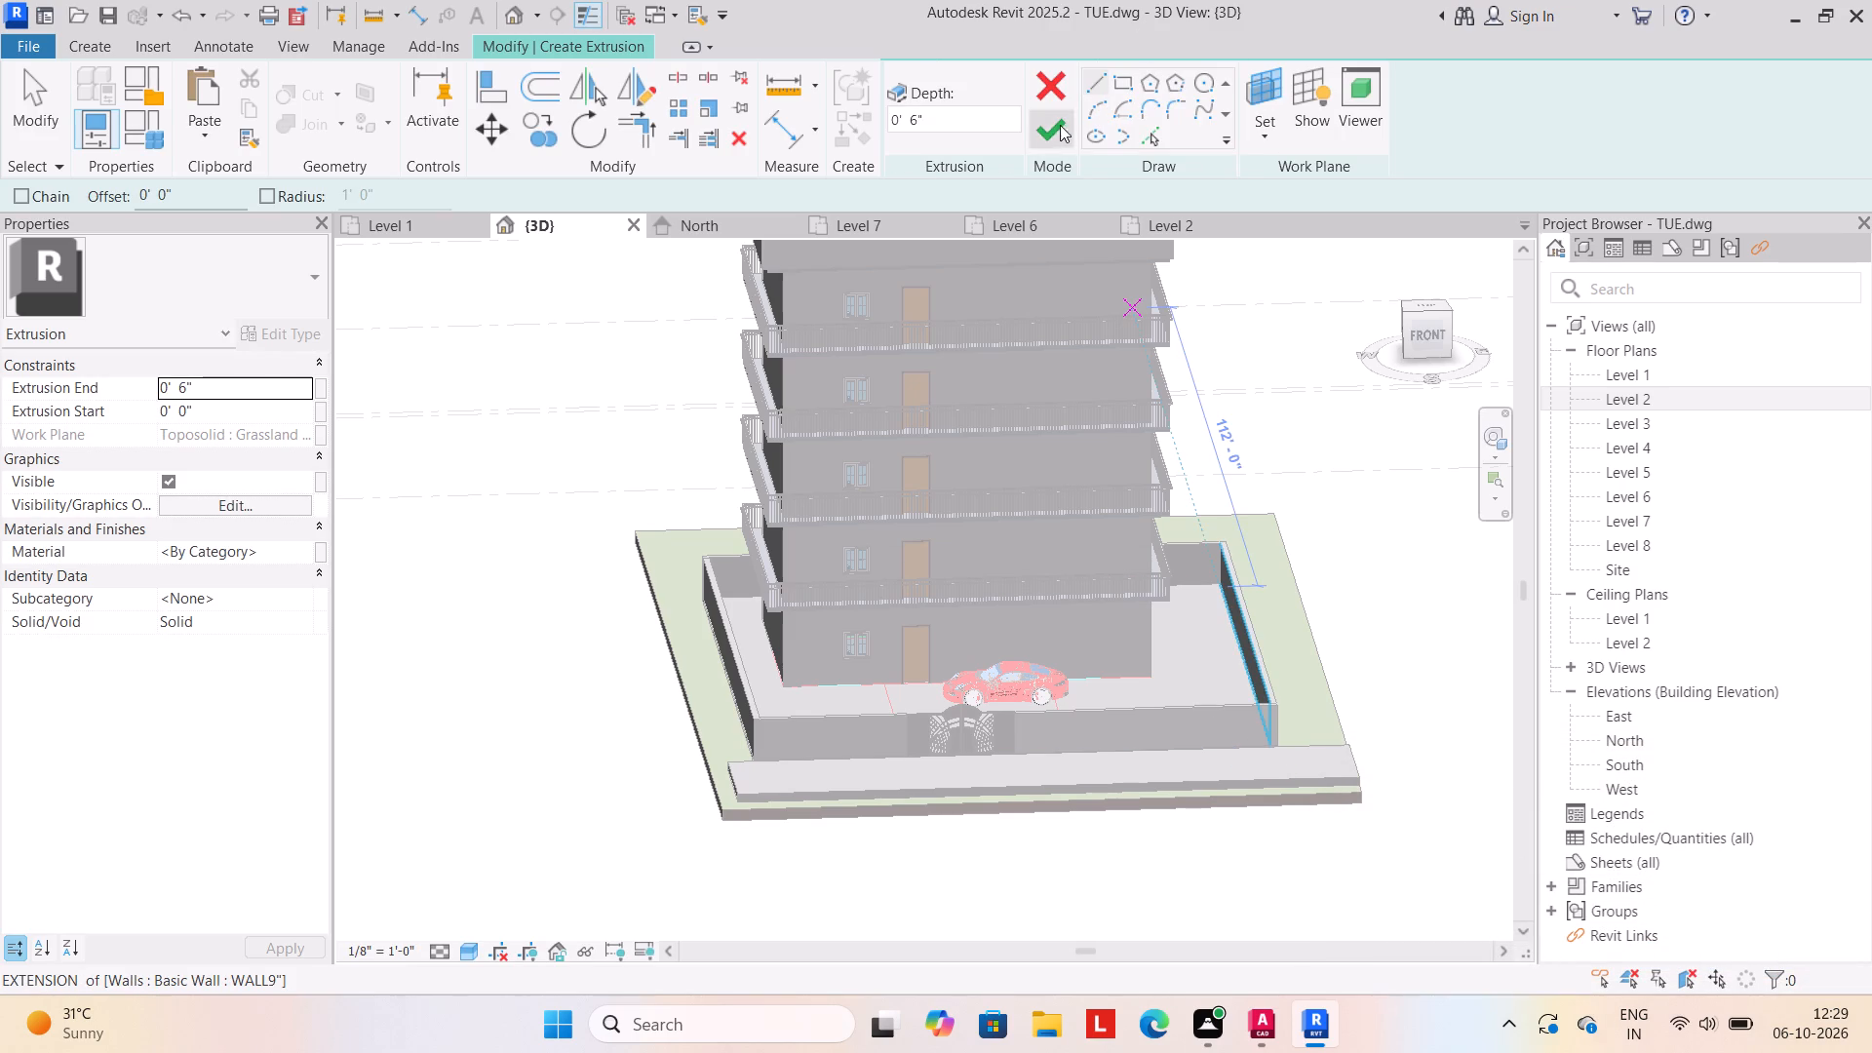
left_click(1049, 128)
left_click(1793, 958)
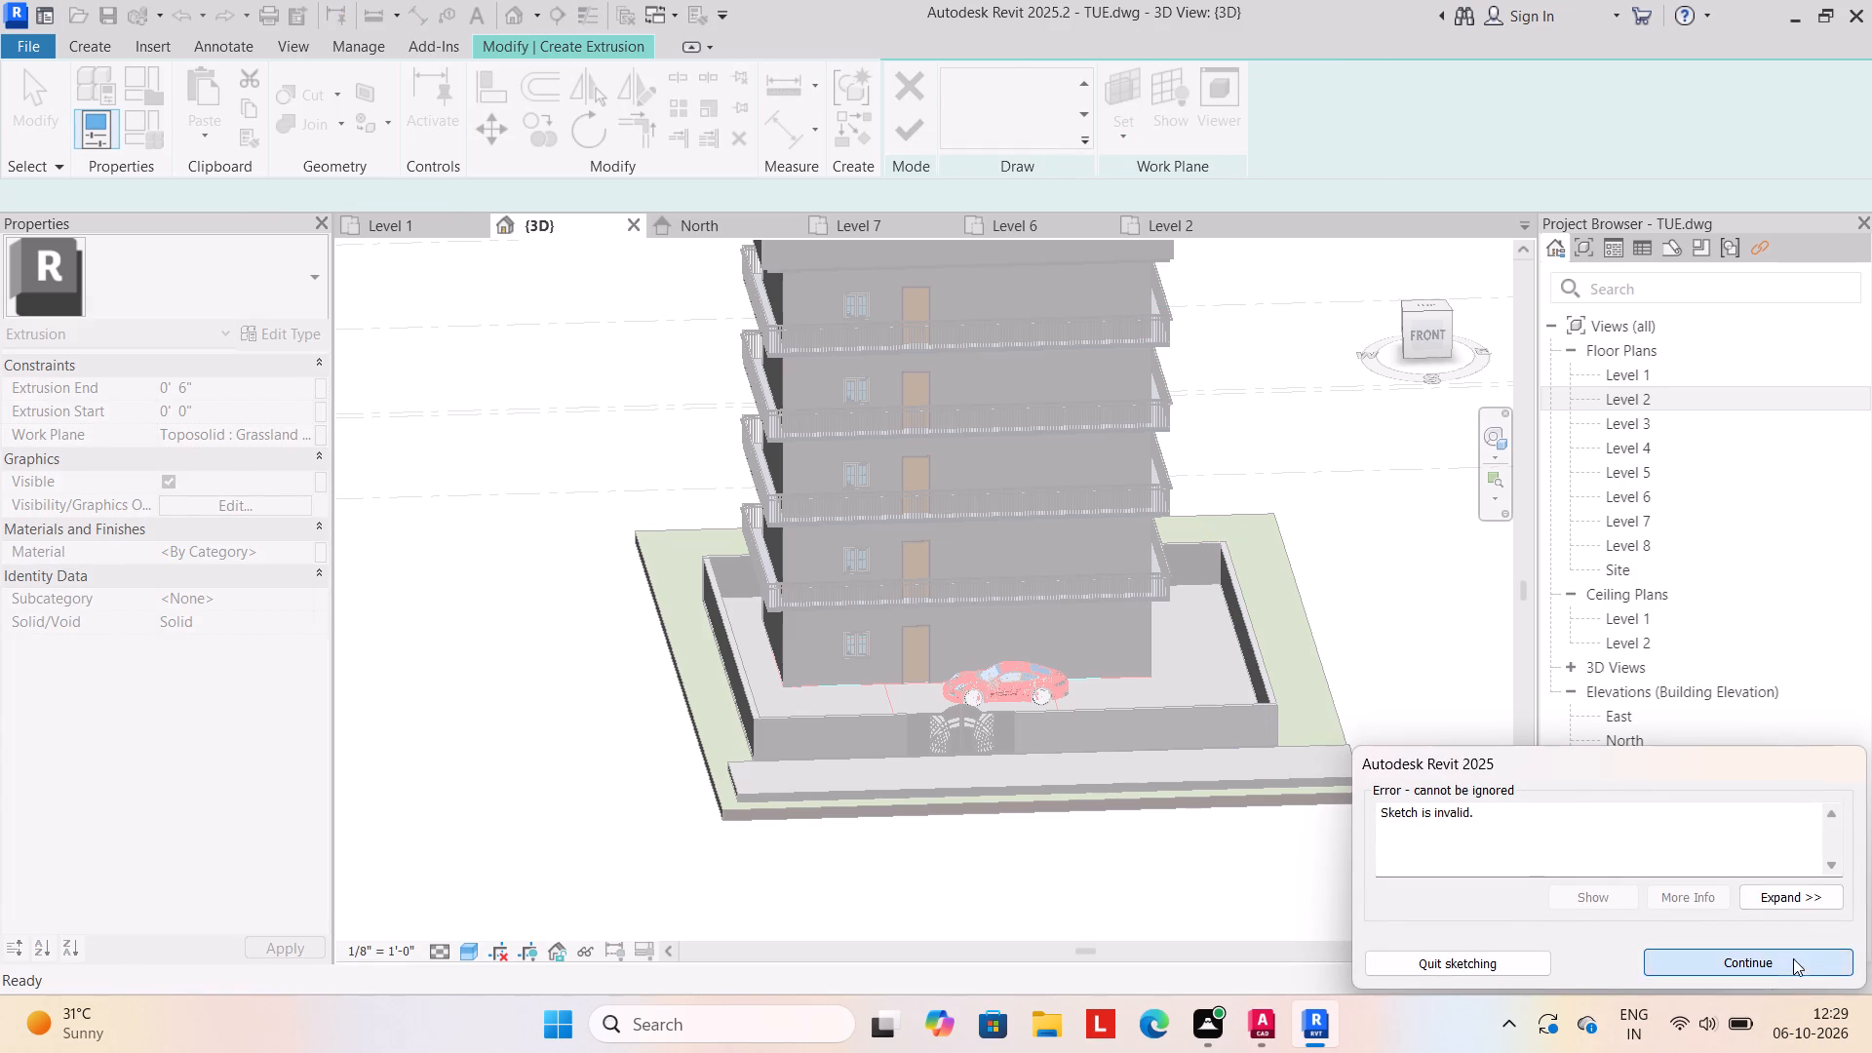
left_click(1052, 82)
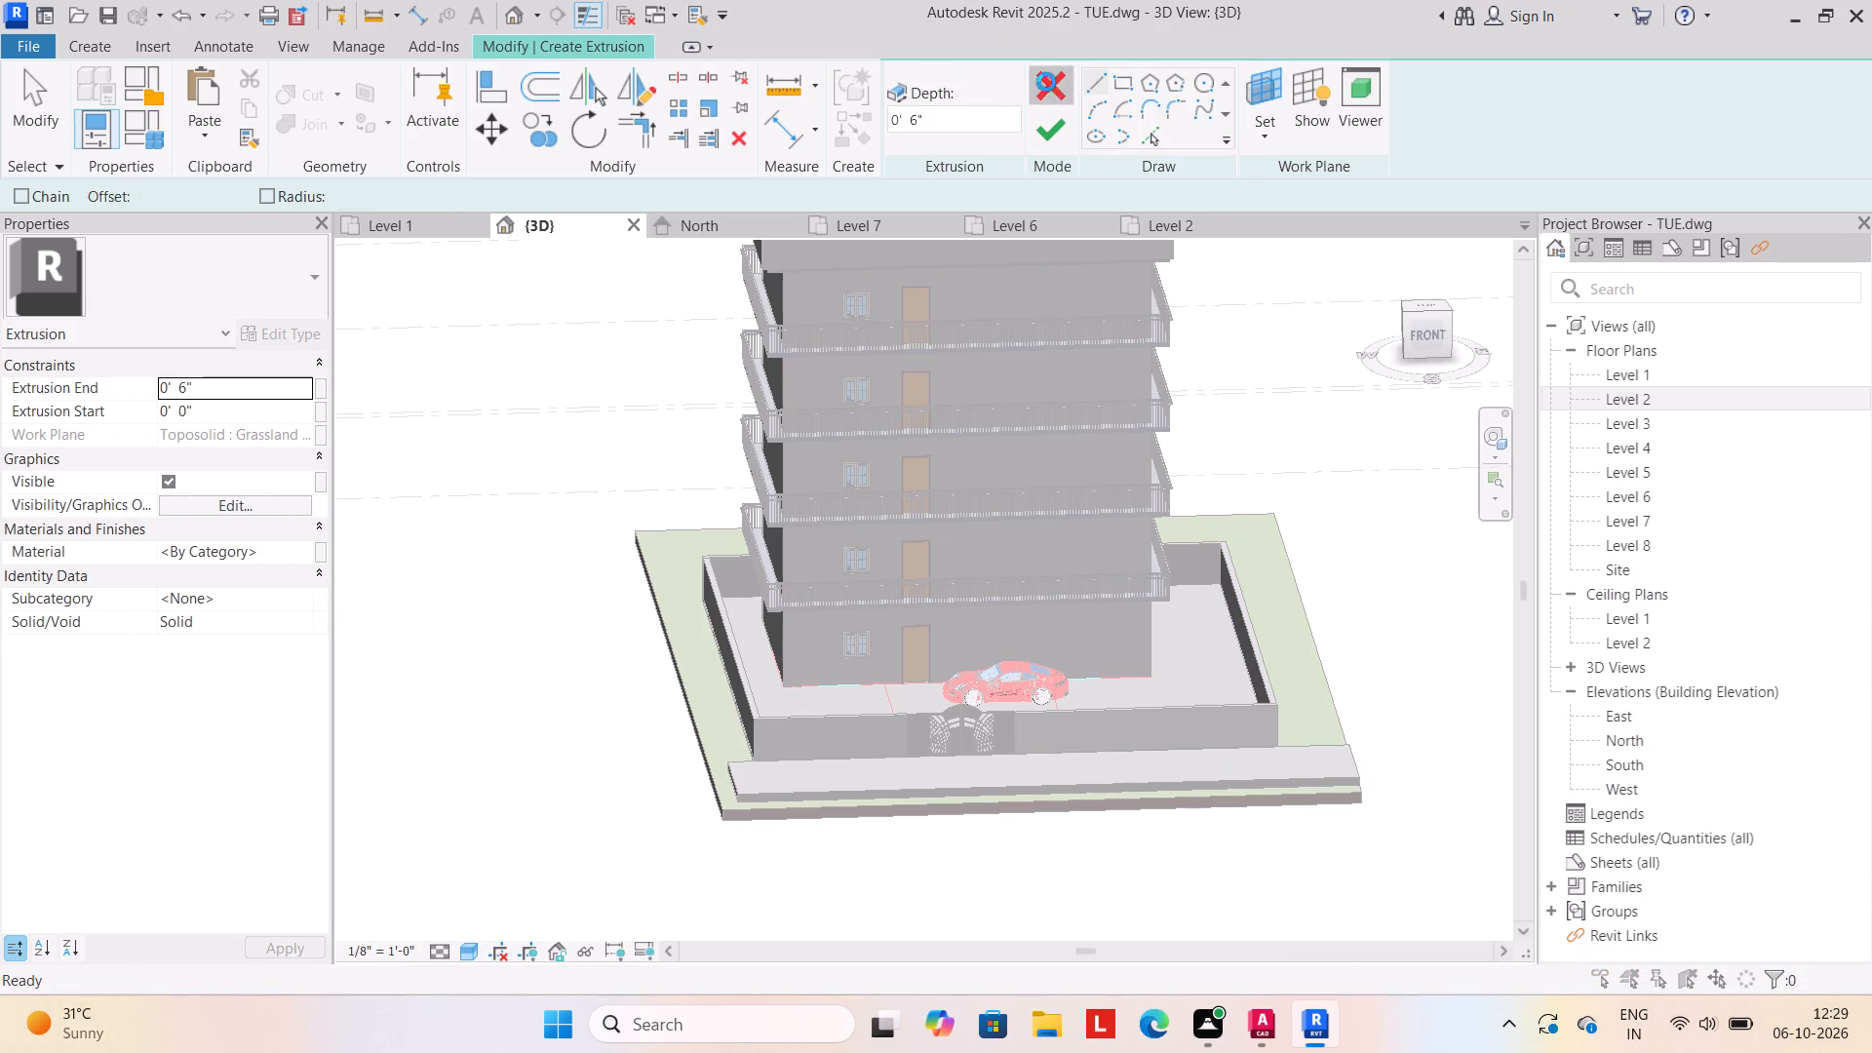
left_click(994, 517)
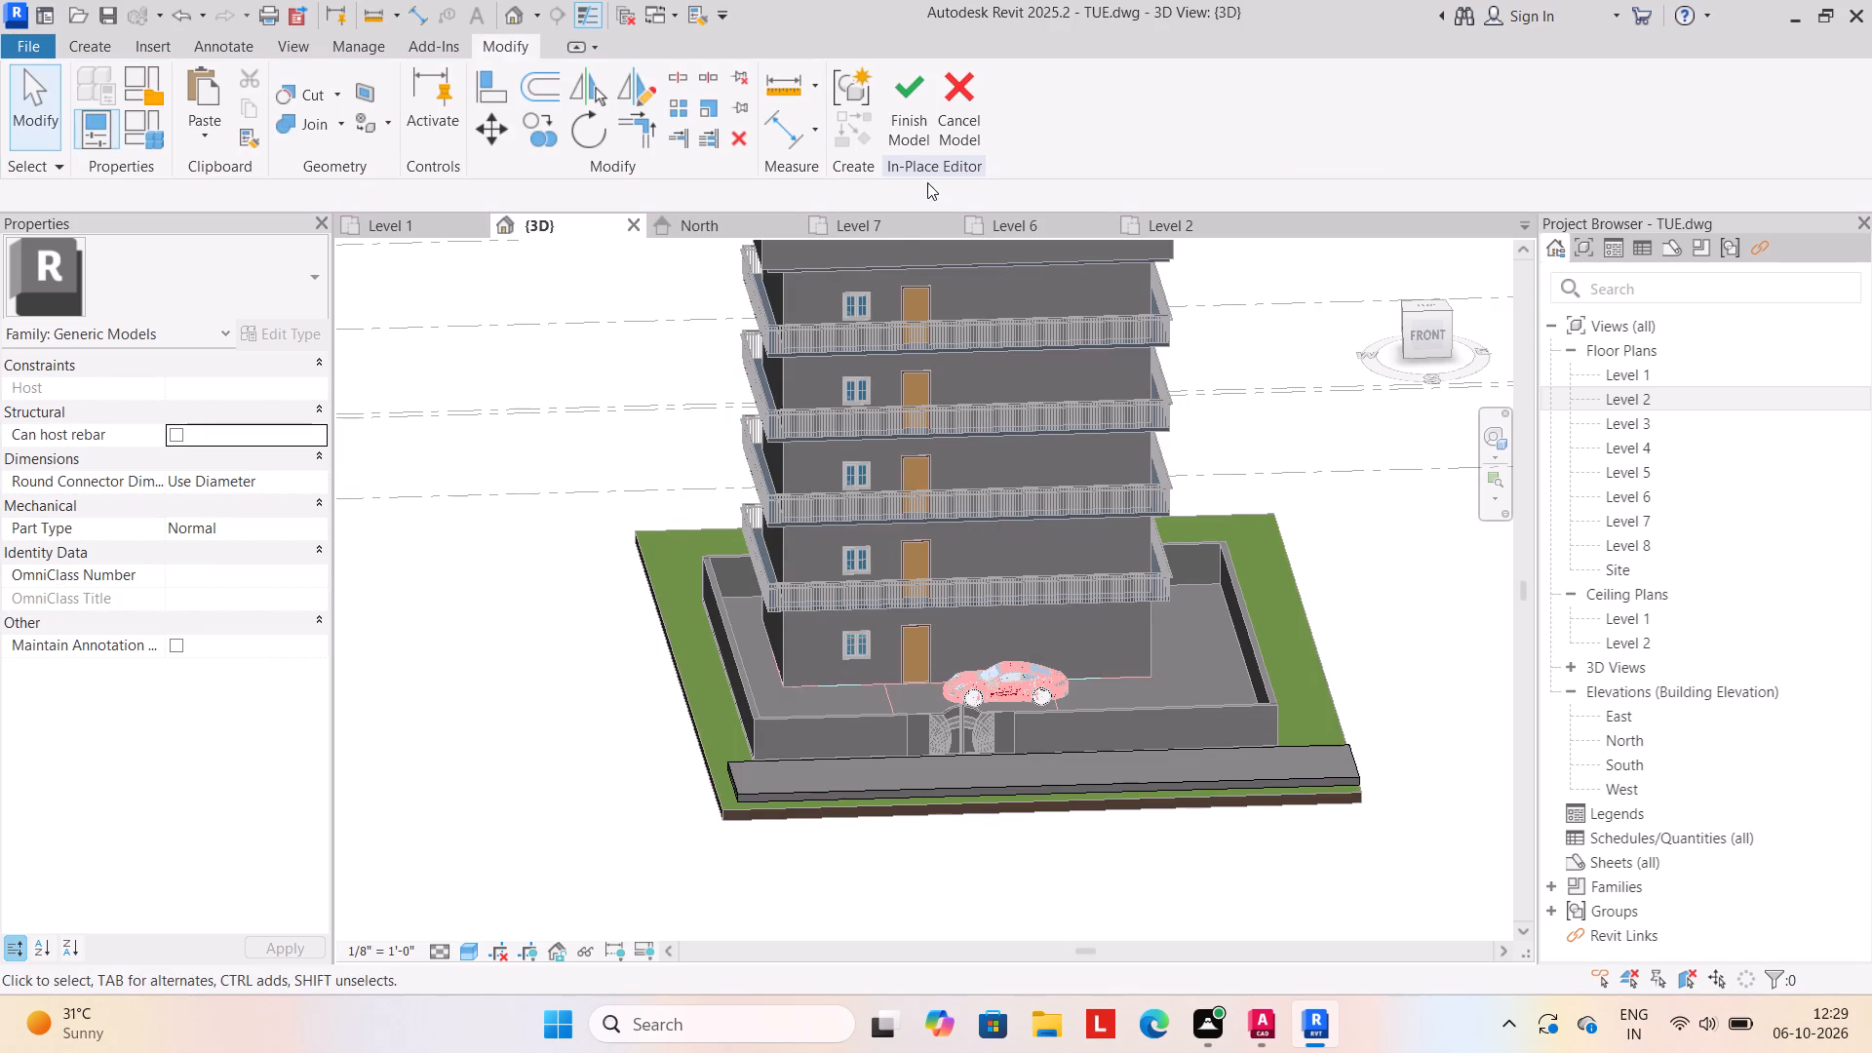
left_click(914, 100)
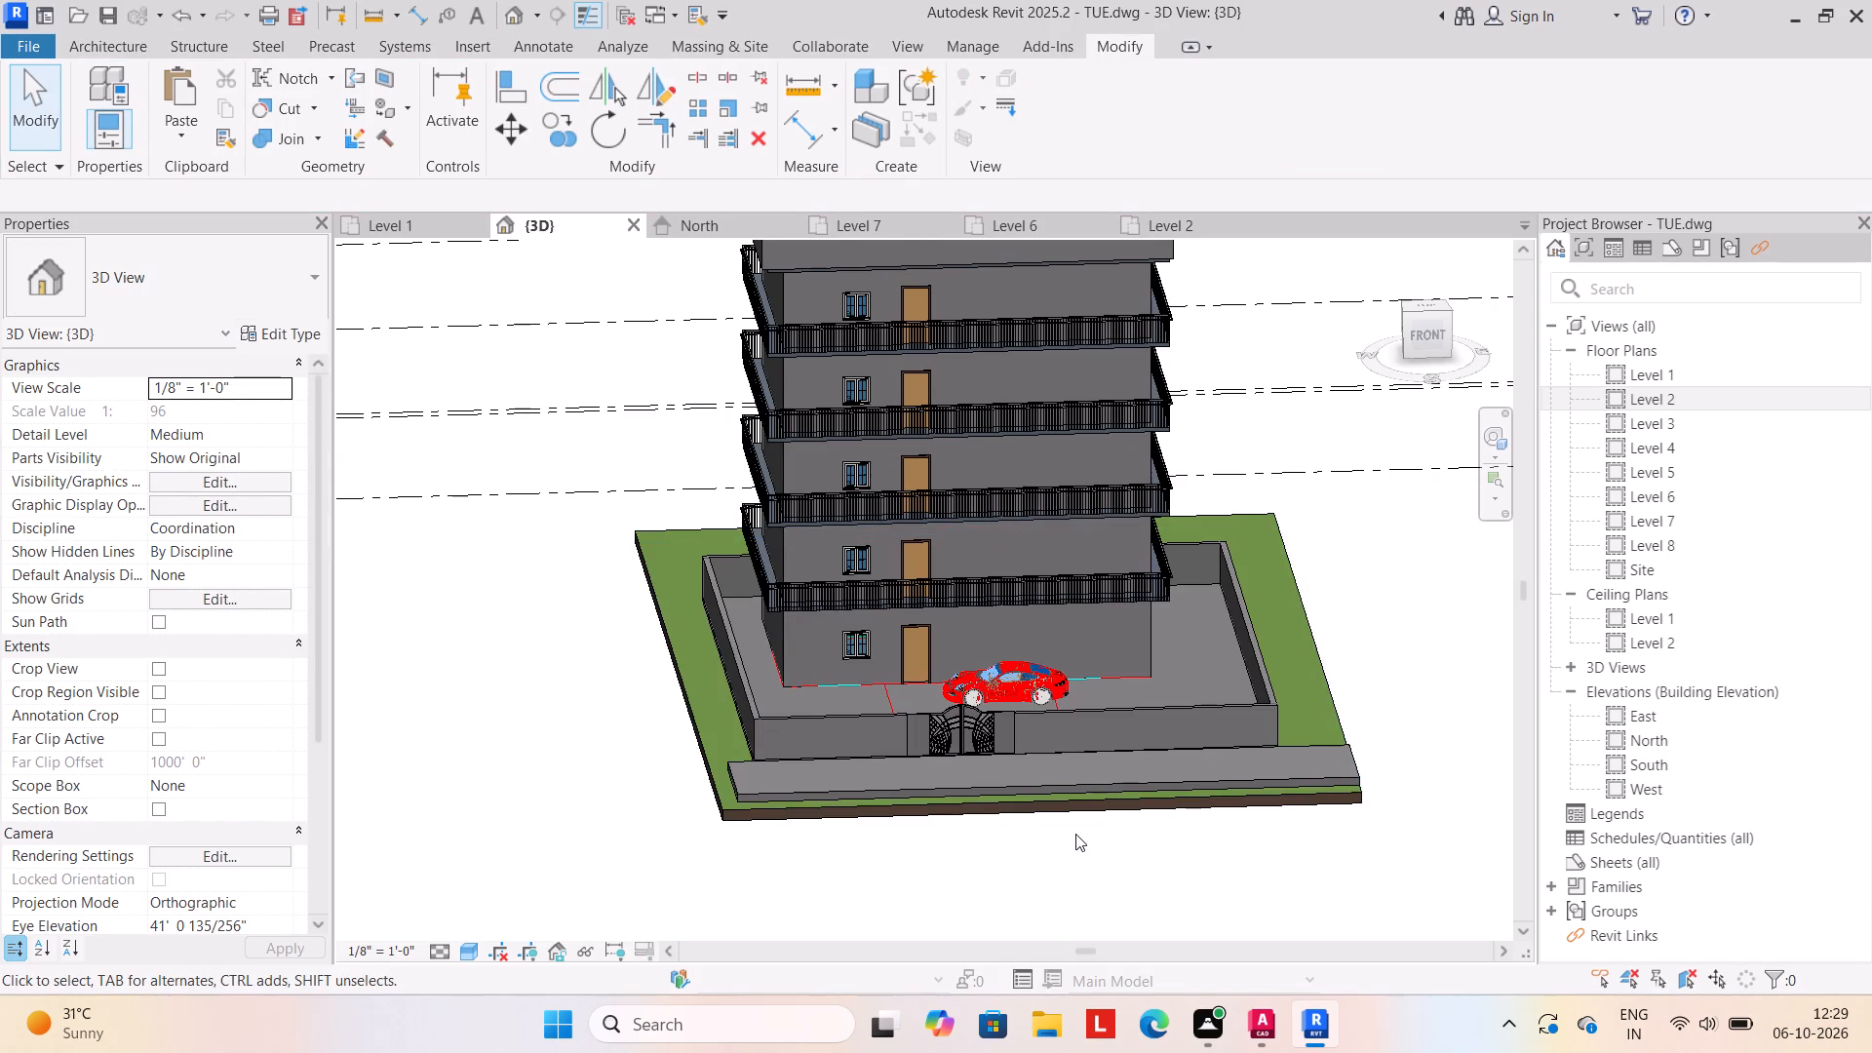
Stretch the front strip's short end to the toposolid's side edge and its long side to the toposolid's front edge.
scroll(1075, 834, "up", 2)
left_click(1005, 767)
scroll(902, 781, "up", 4)
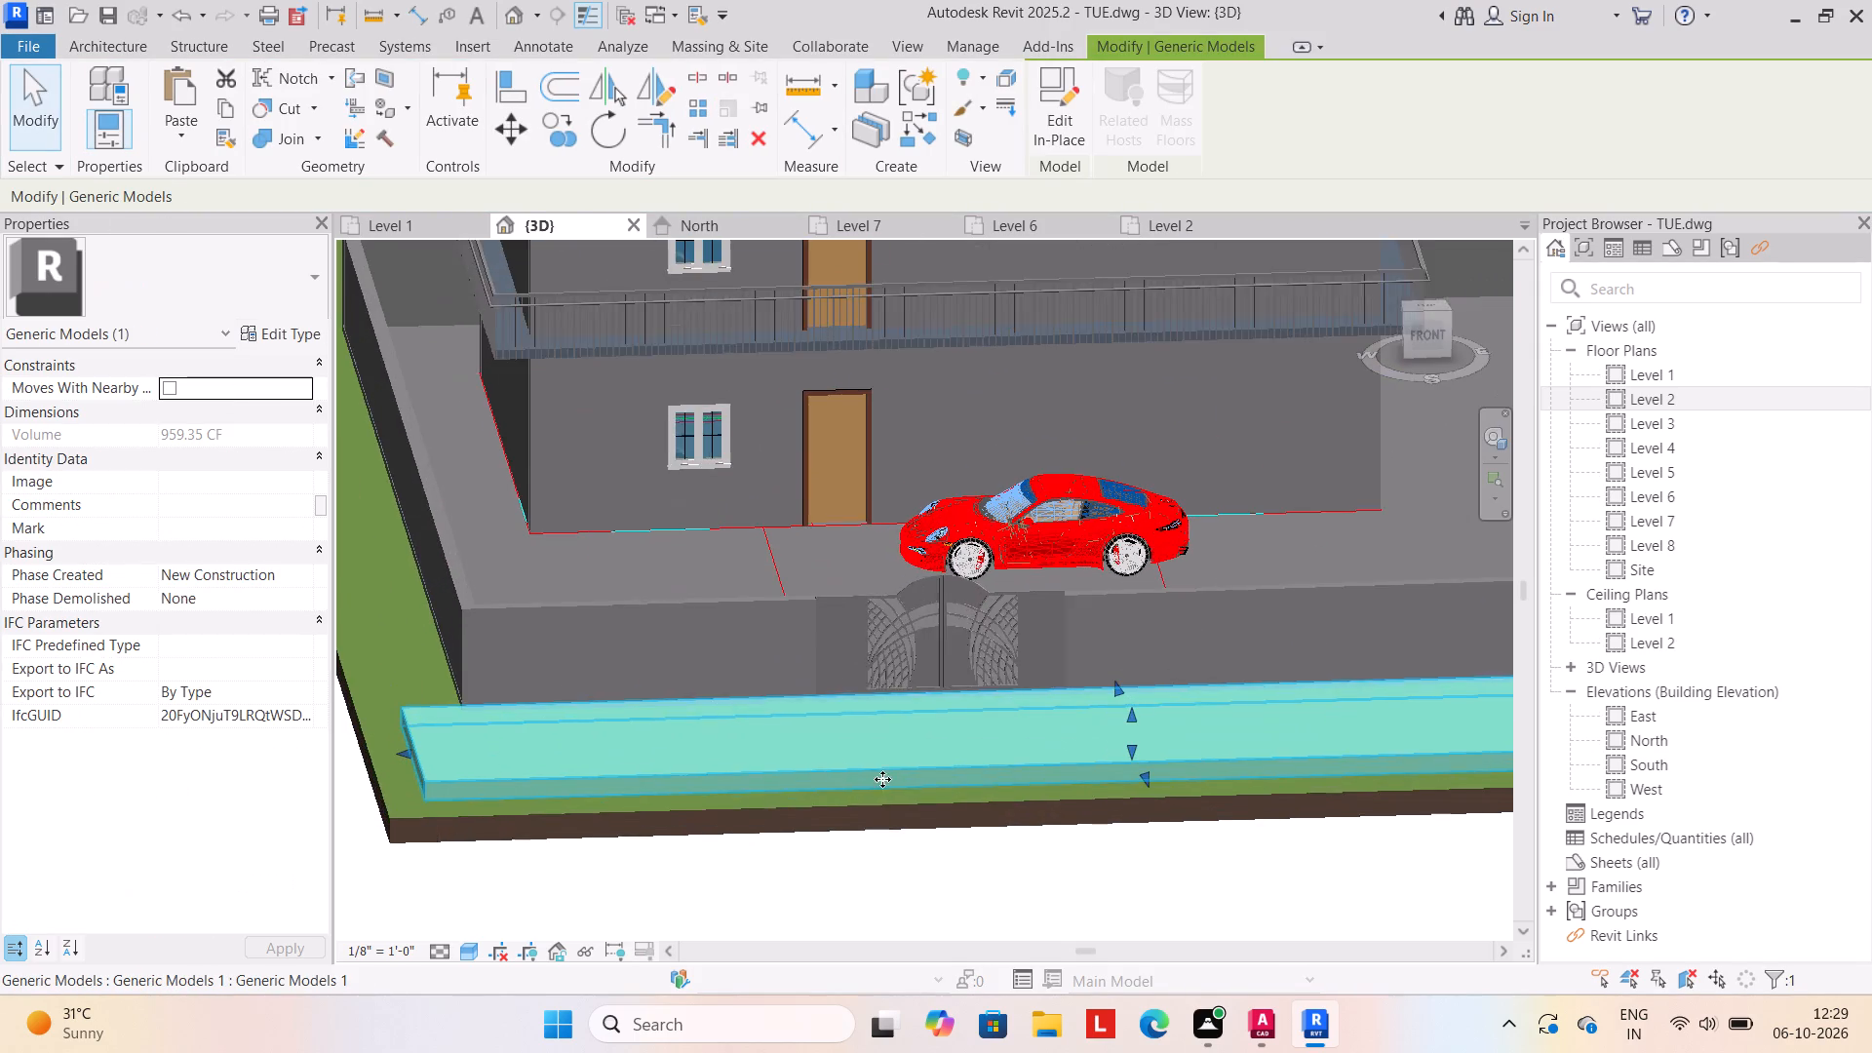
left_click_drag(402, 754, 376, 756)
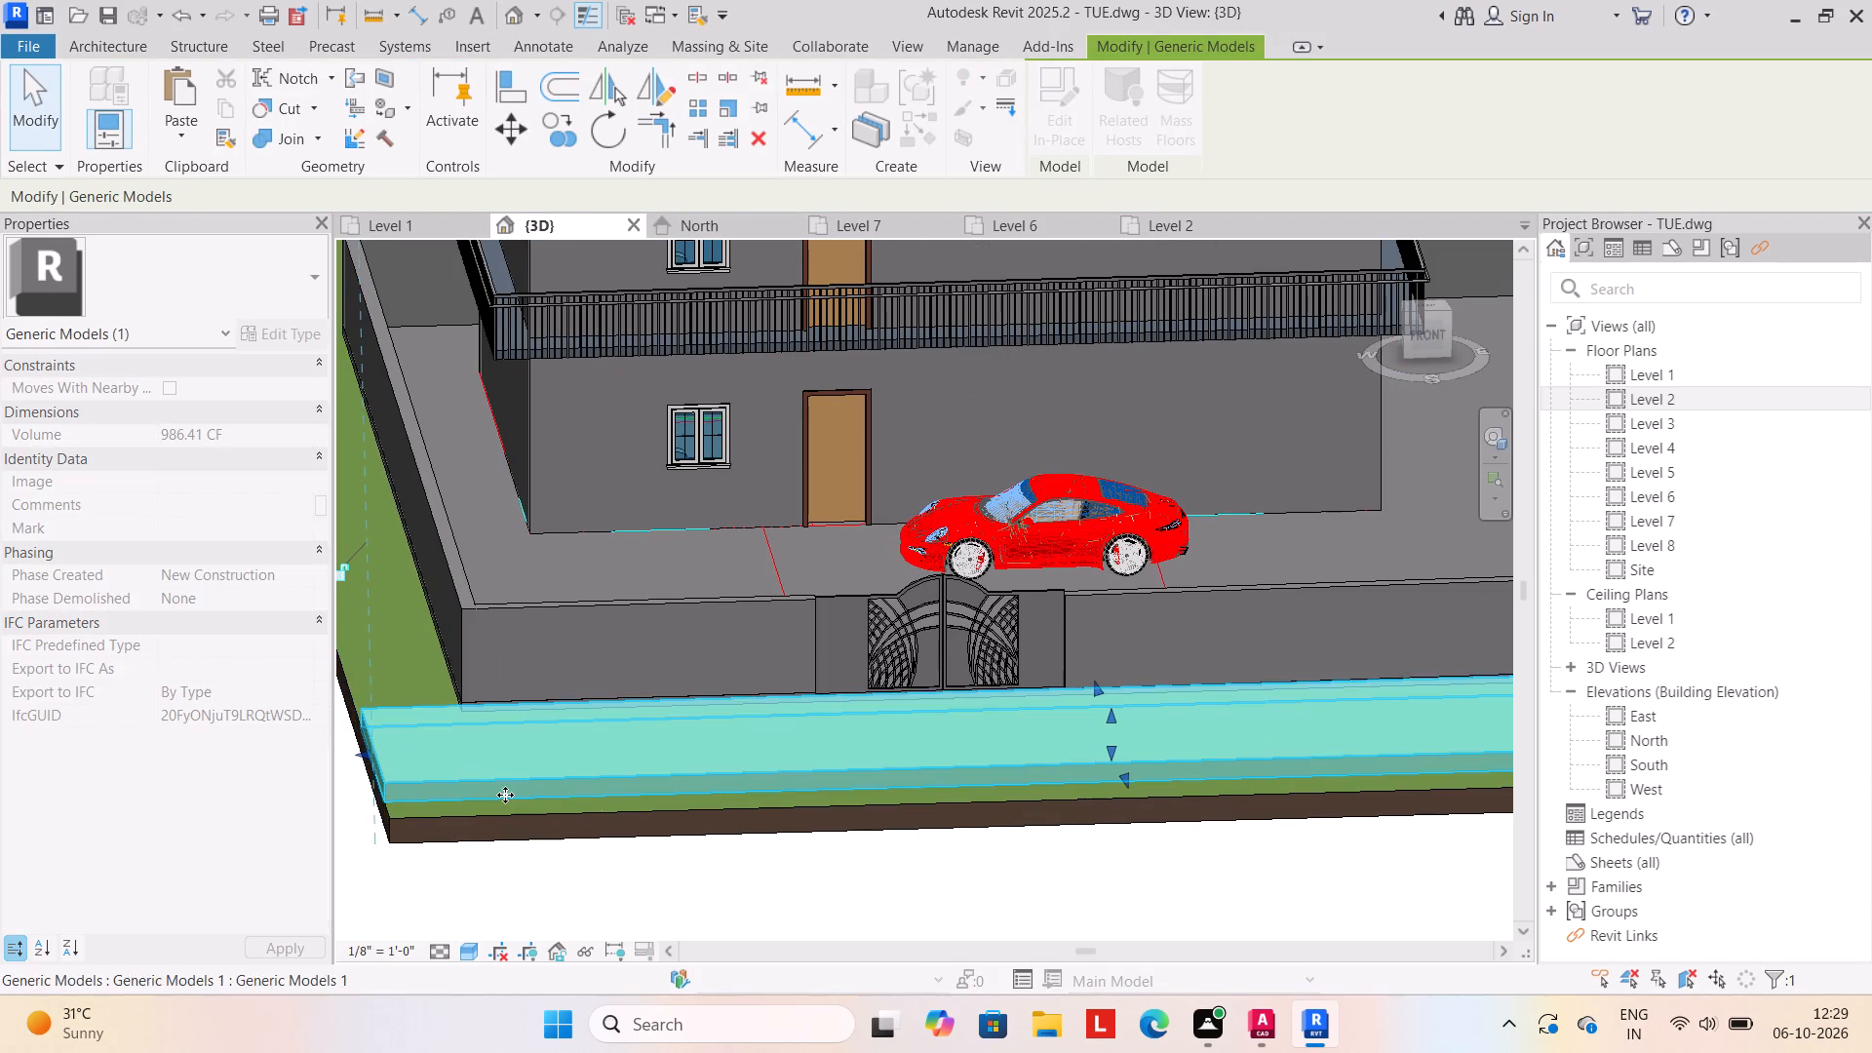
left_click_drag(1125, 778, 1124, 799)
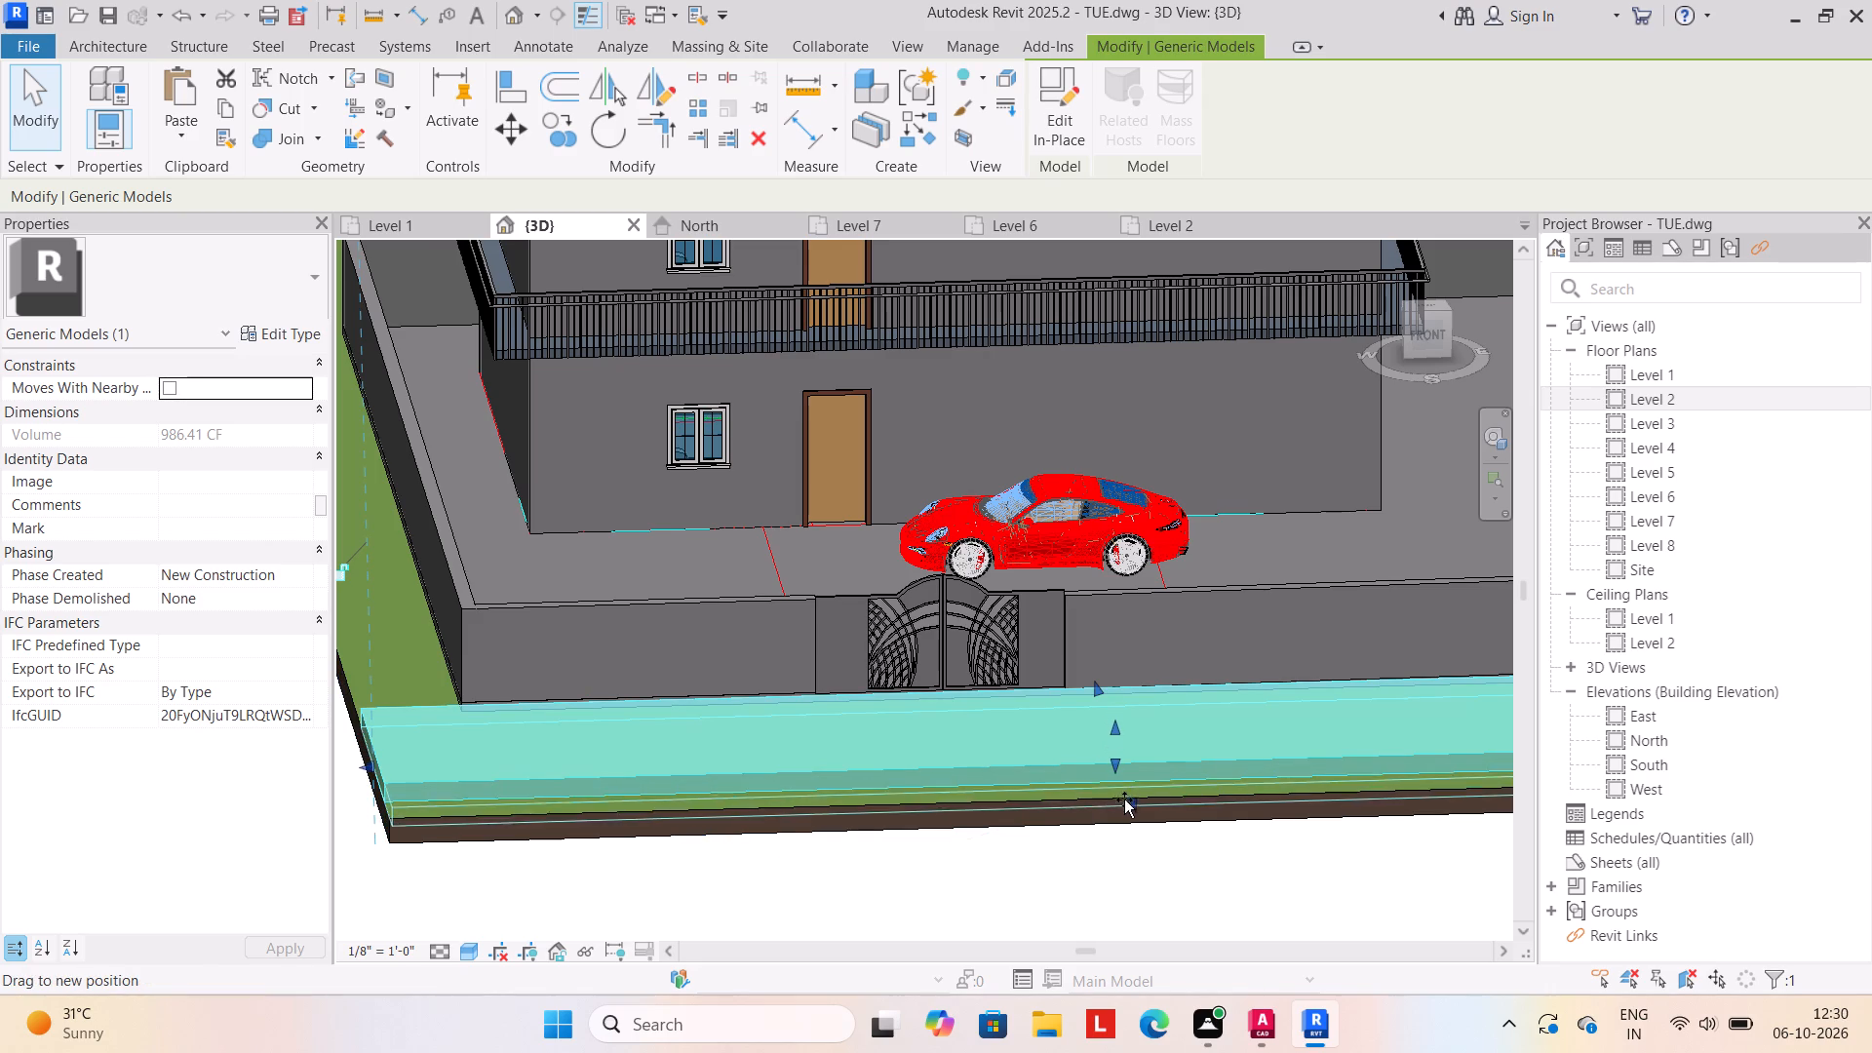
left_click_drag(1124, 799, 1126, 792)
left_click(1075, 909)
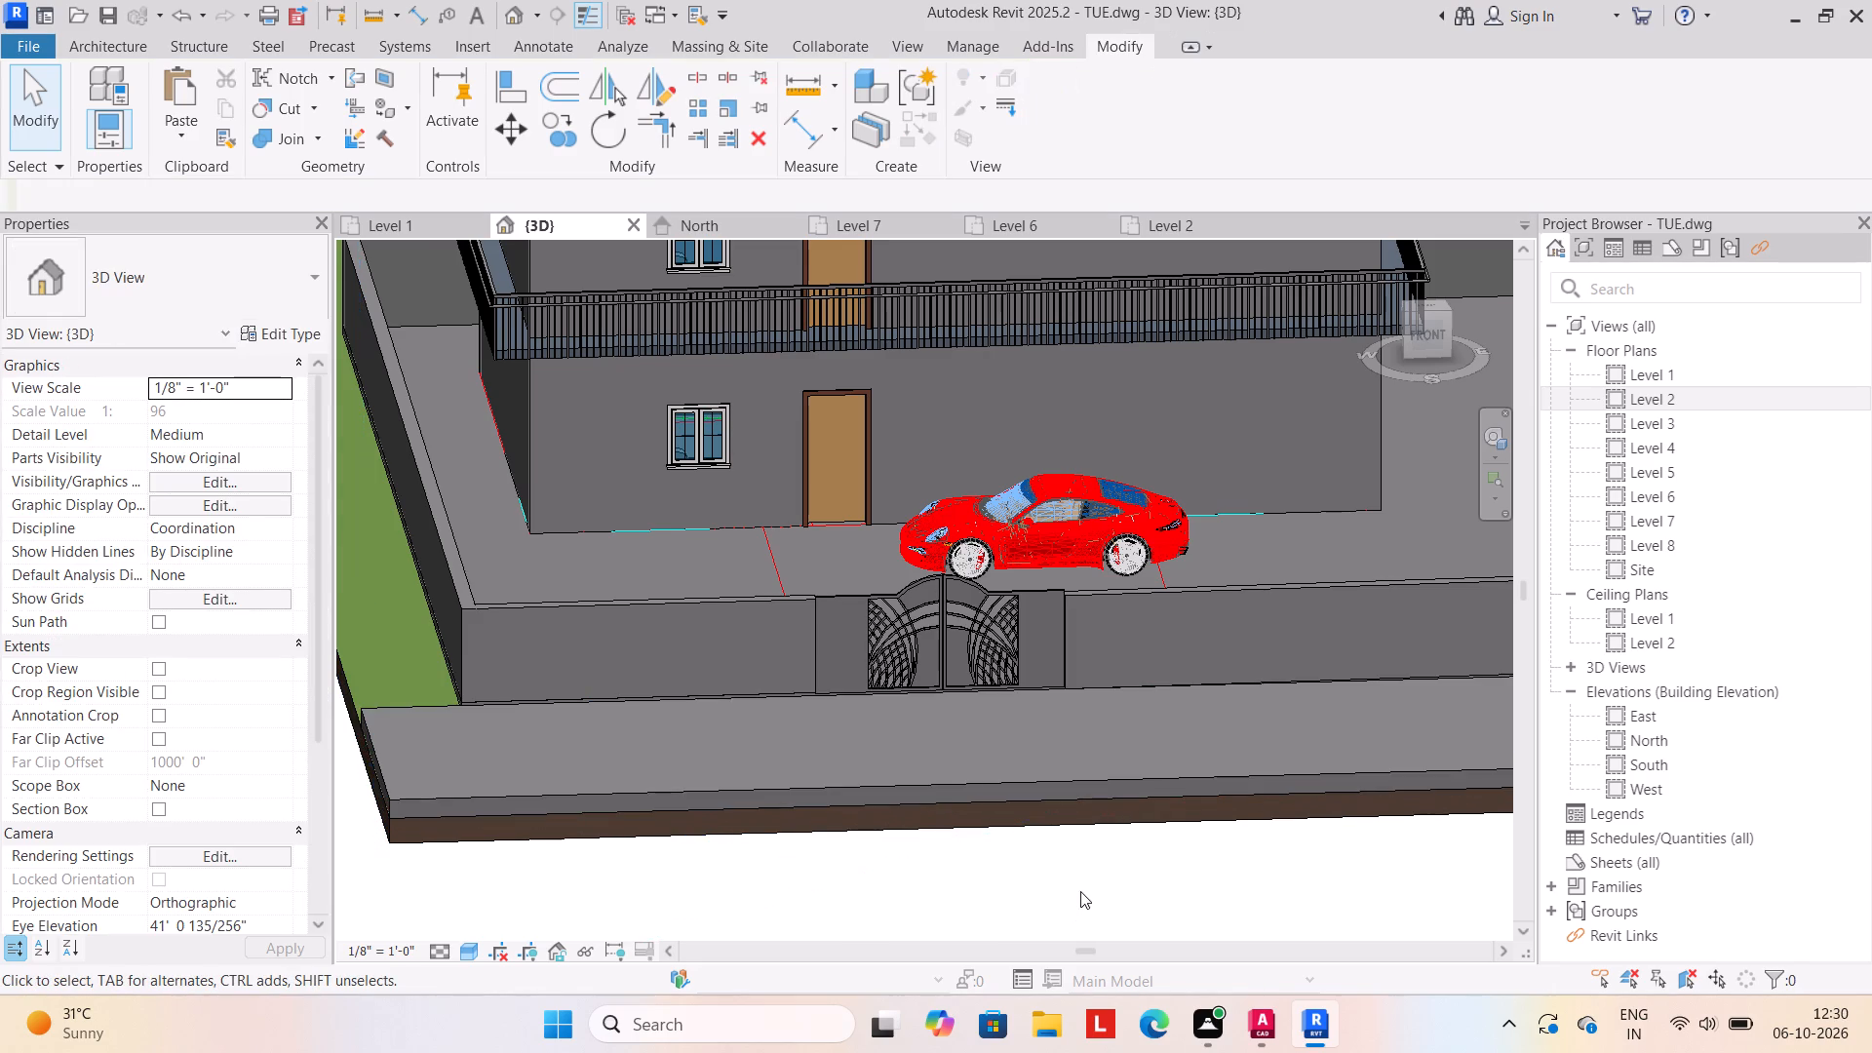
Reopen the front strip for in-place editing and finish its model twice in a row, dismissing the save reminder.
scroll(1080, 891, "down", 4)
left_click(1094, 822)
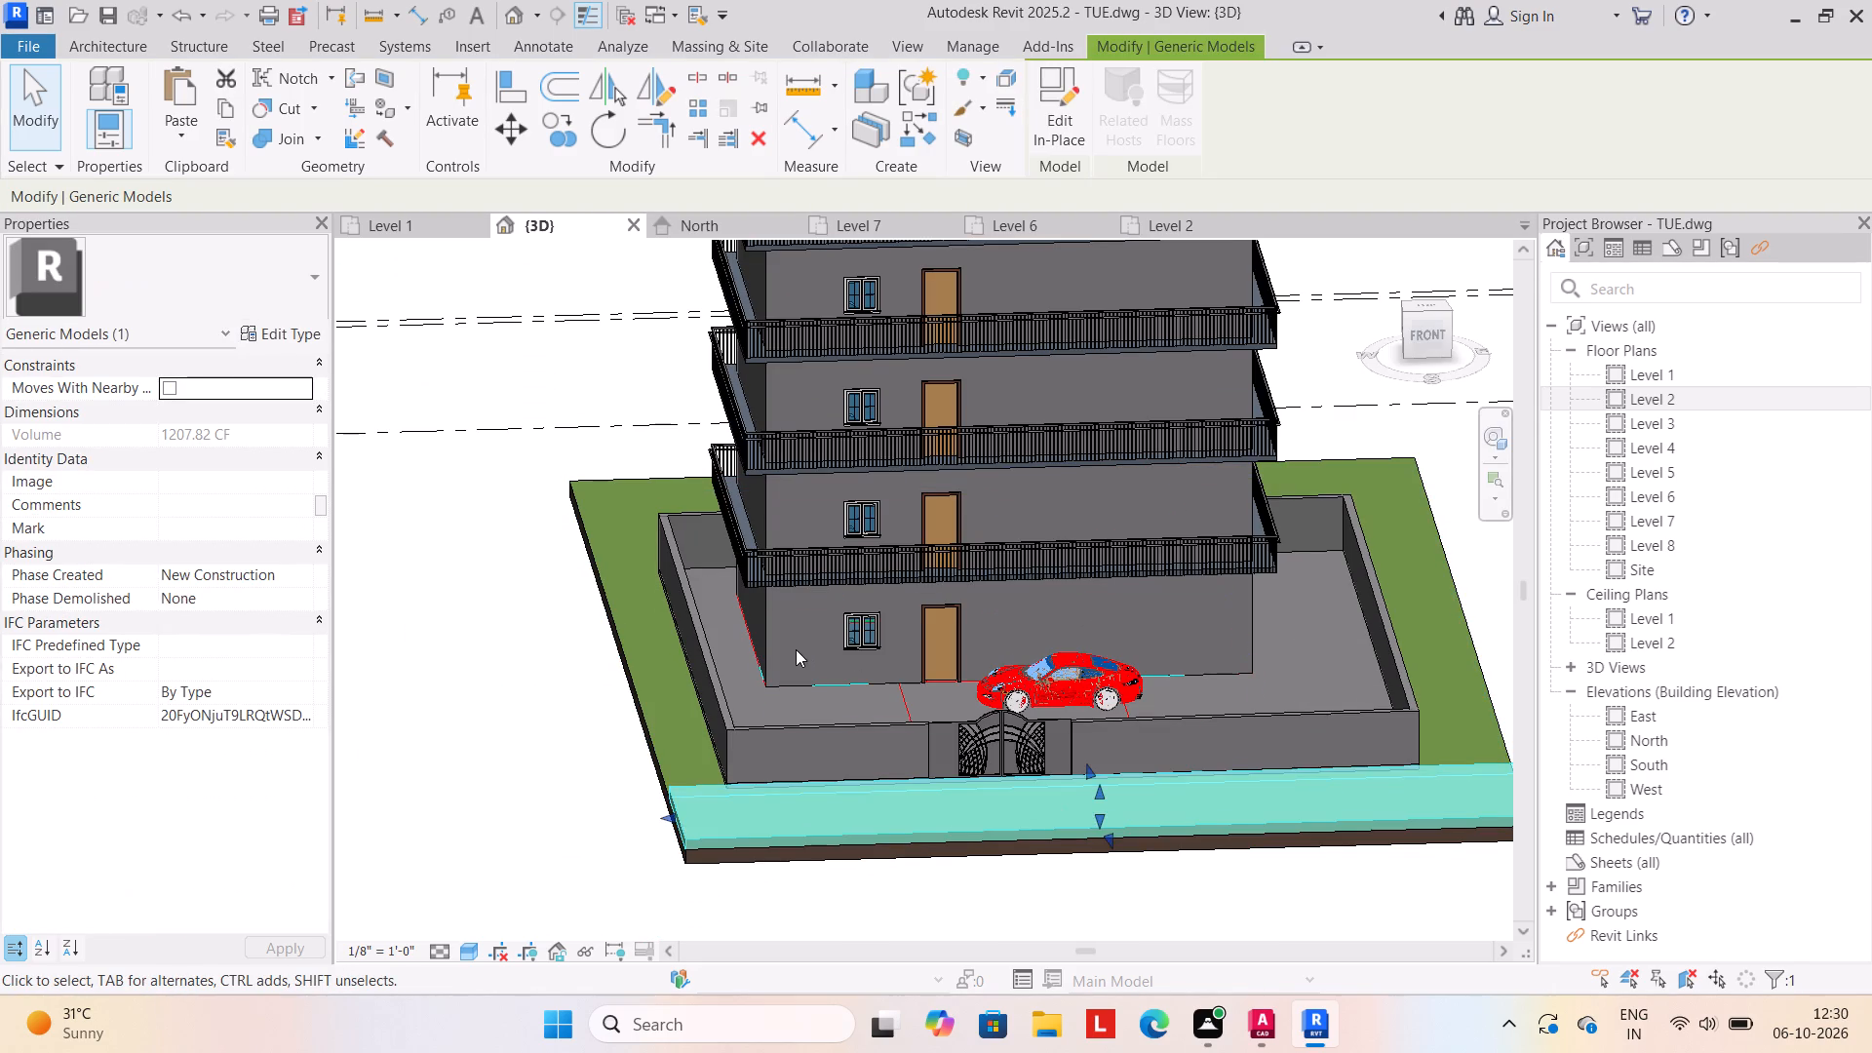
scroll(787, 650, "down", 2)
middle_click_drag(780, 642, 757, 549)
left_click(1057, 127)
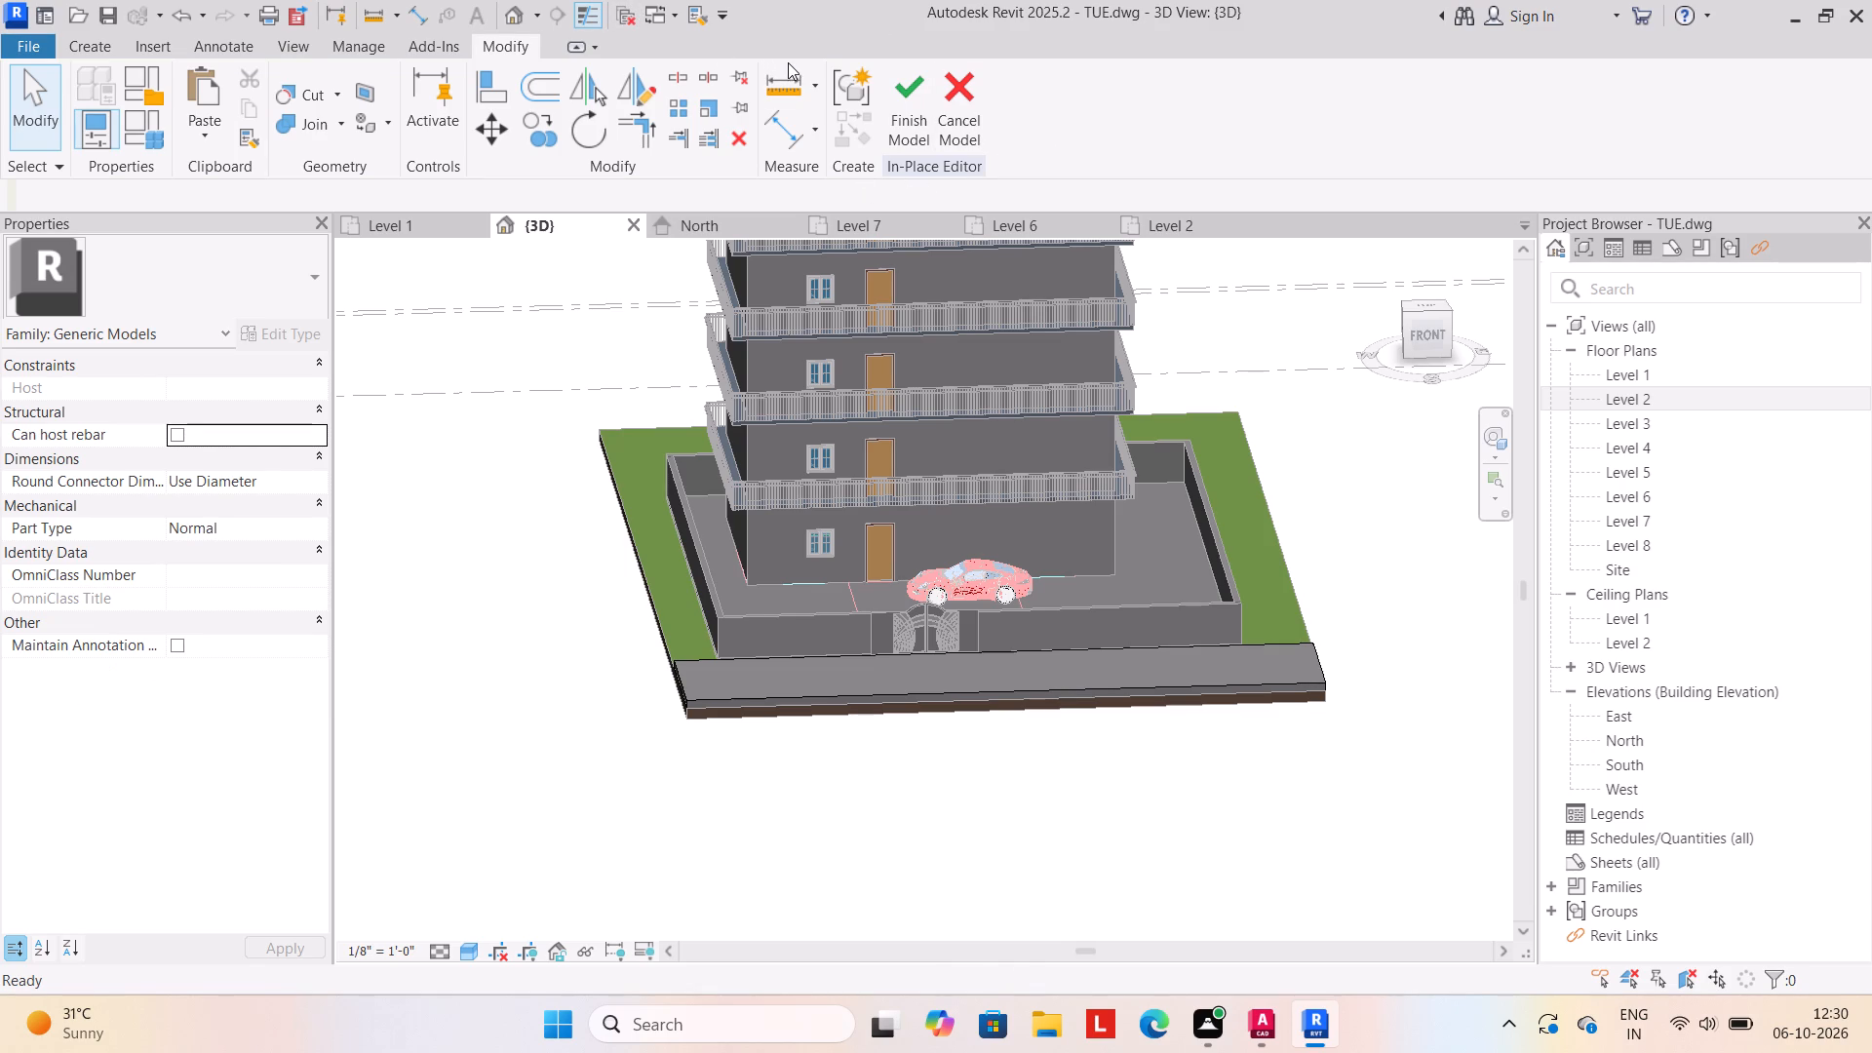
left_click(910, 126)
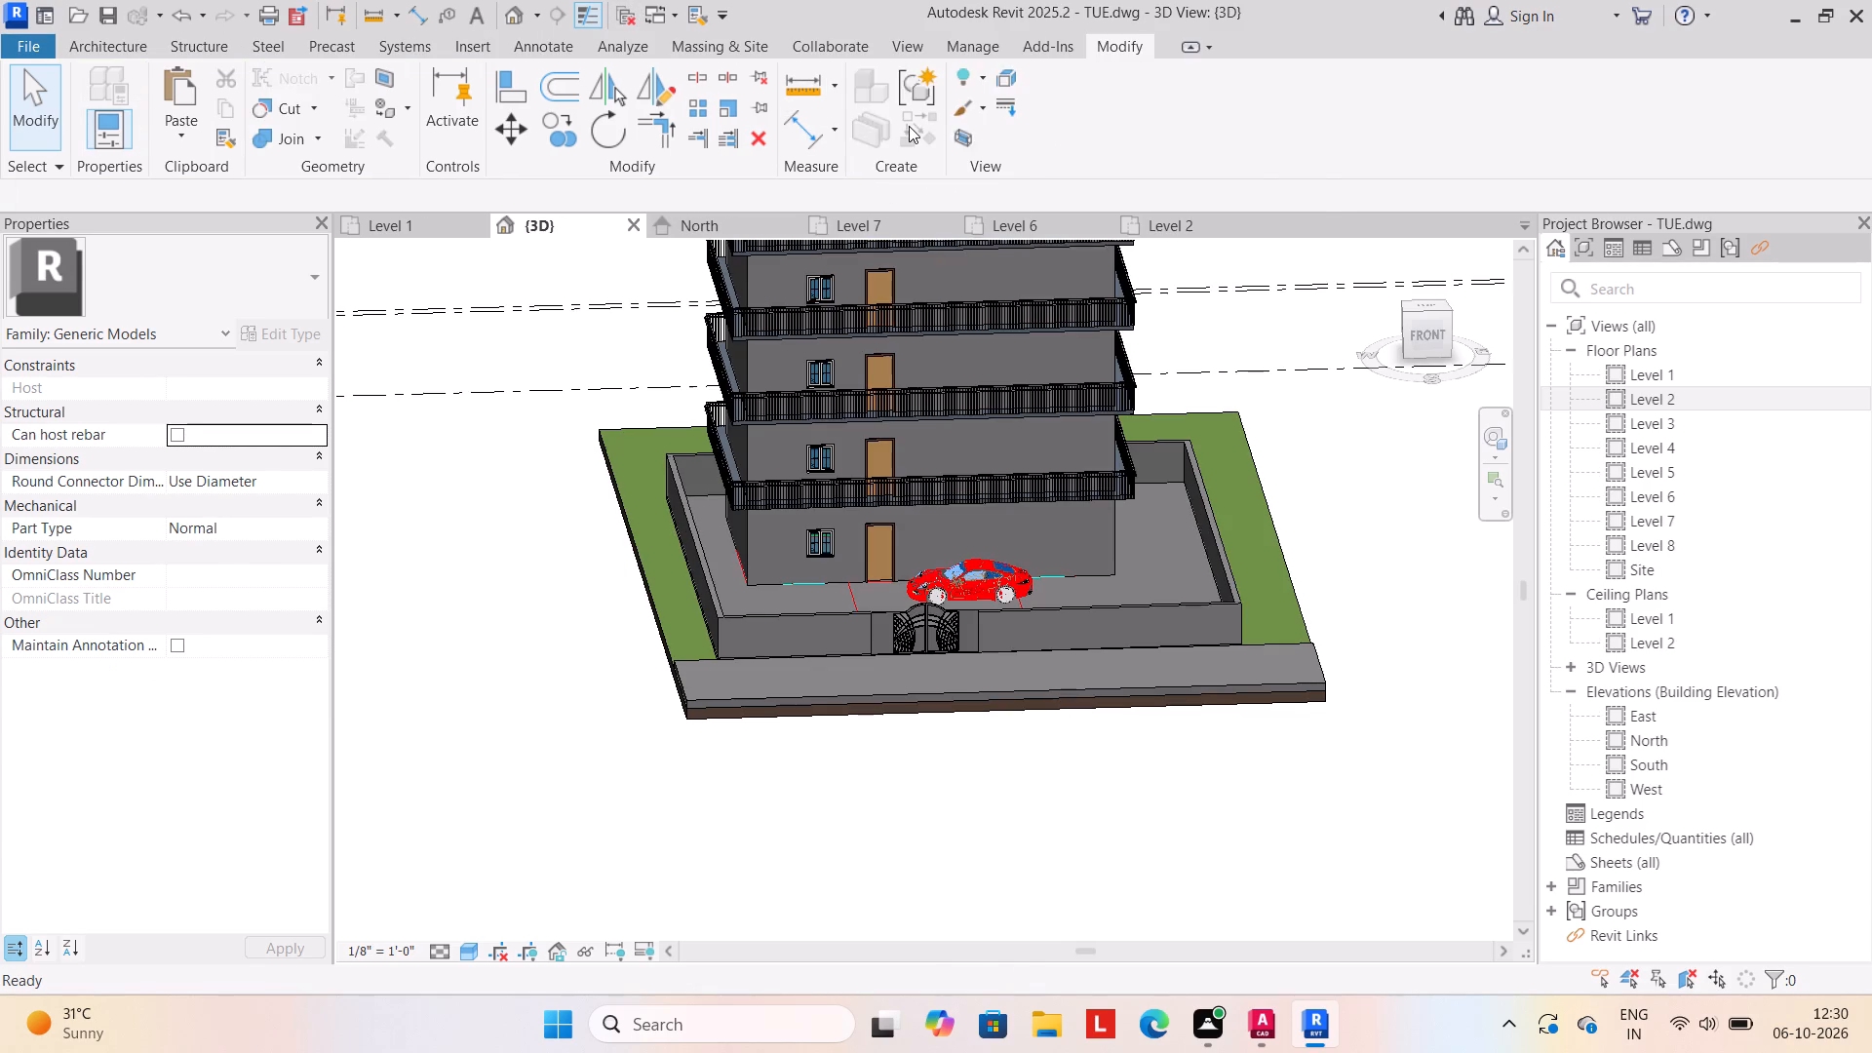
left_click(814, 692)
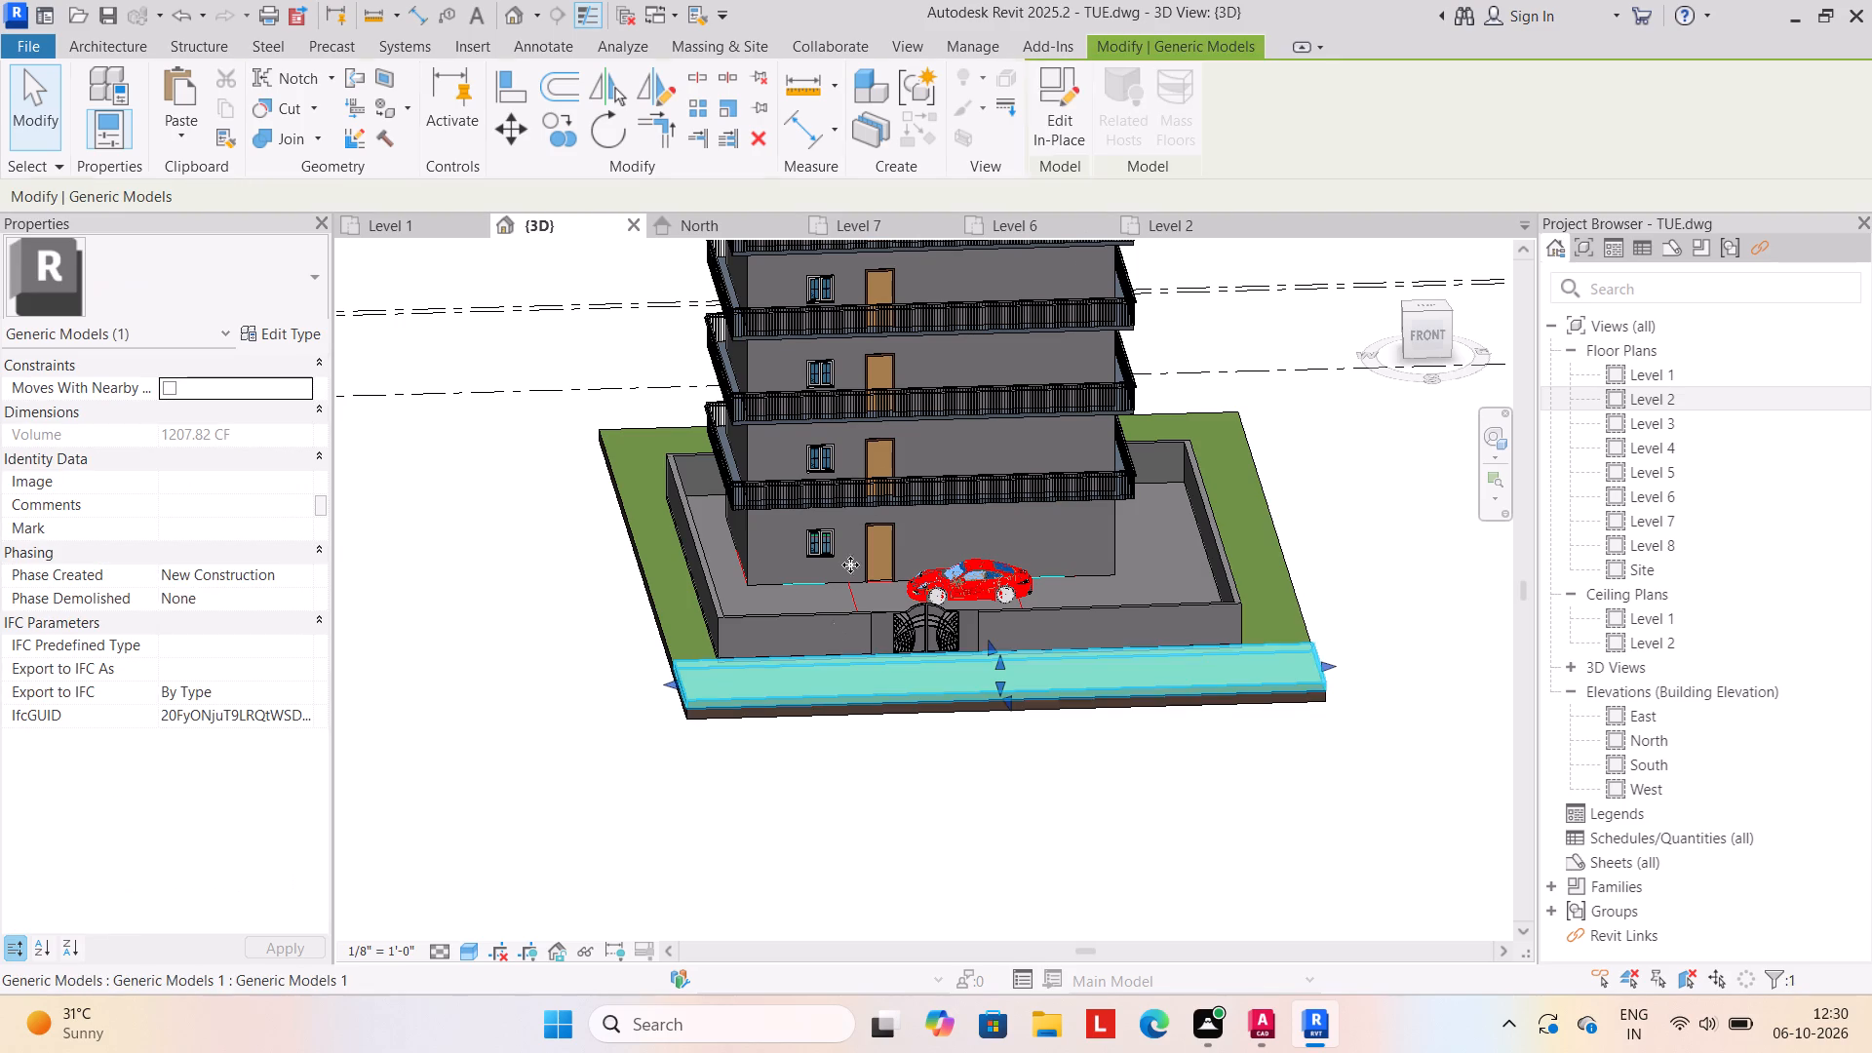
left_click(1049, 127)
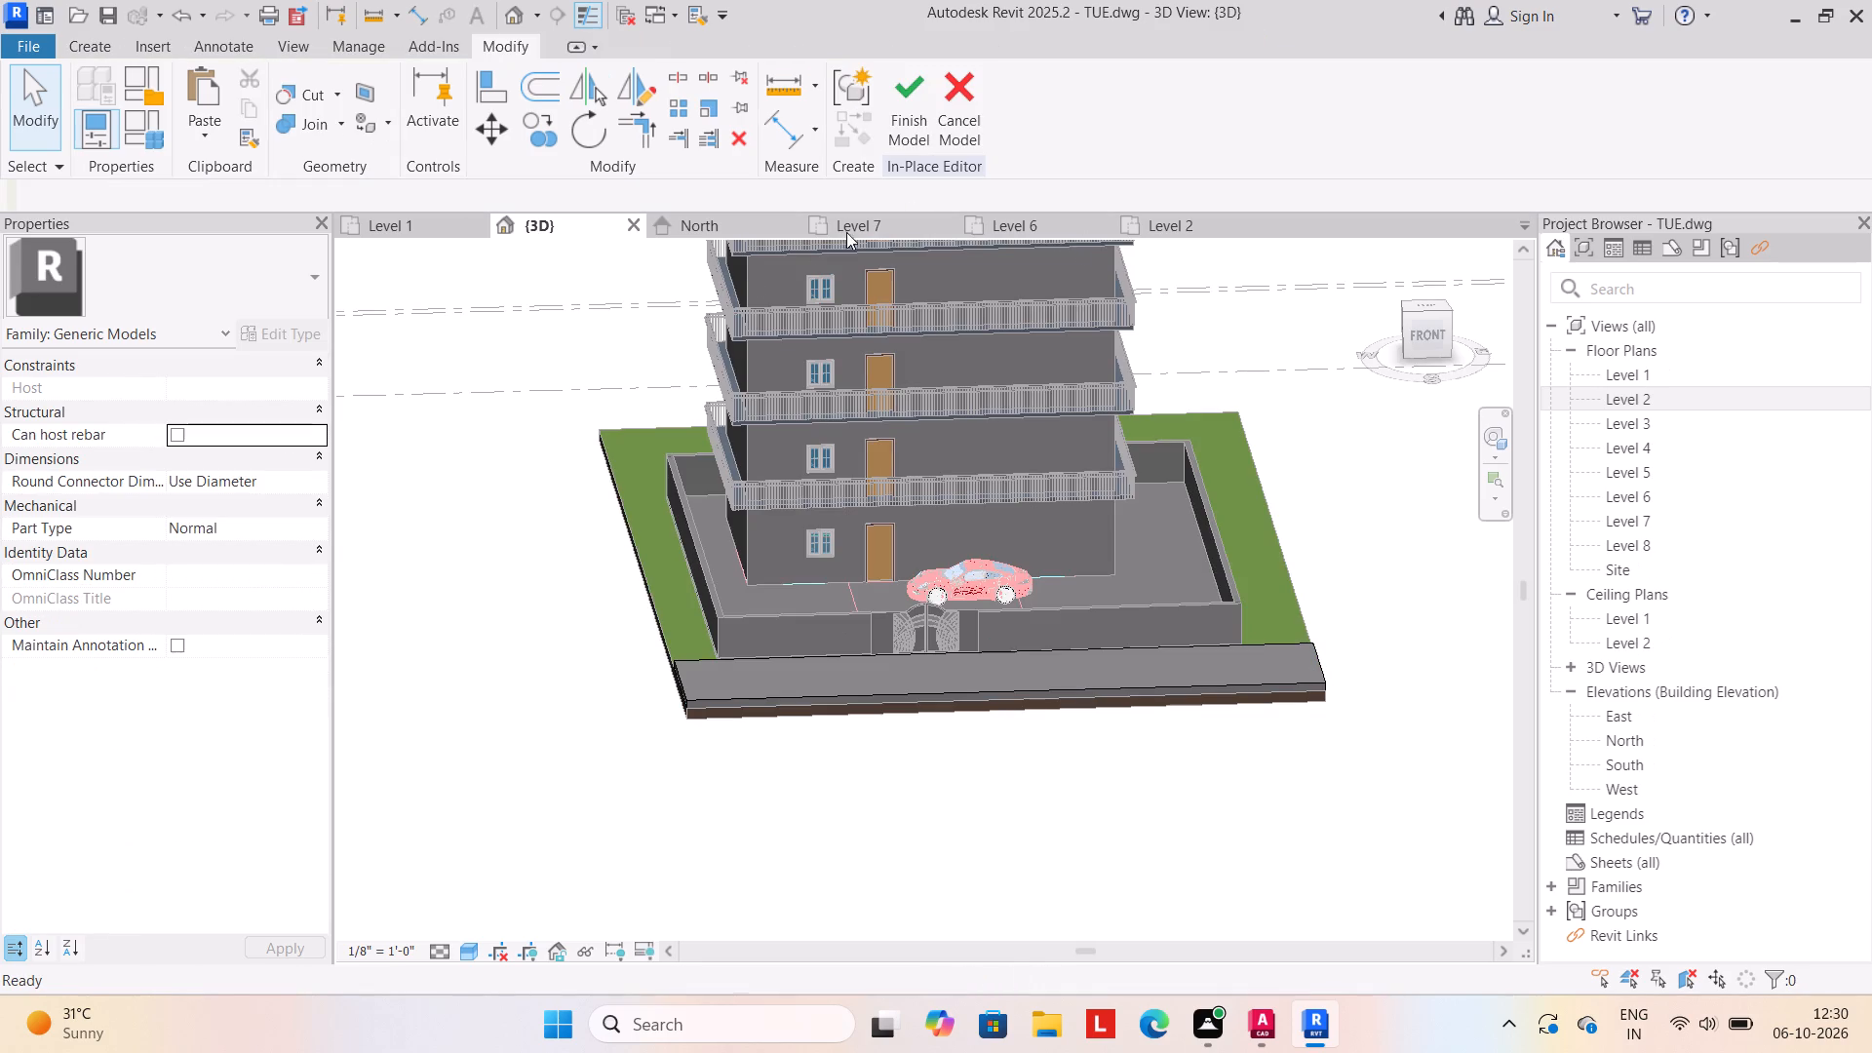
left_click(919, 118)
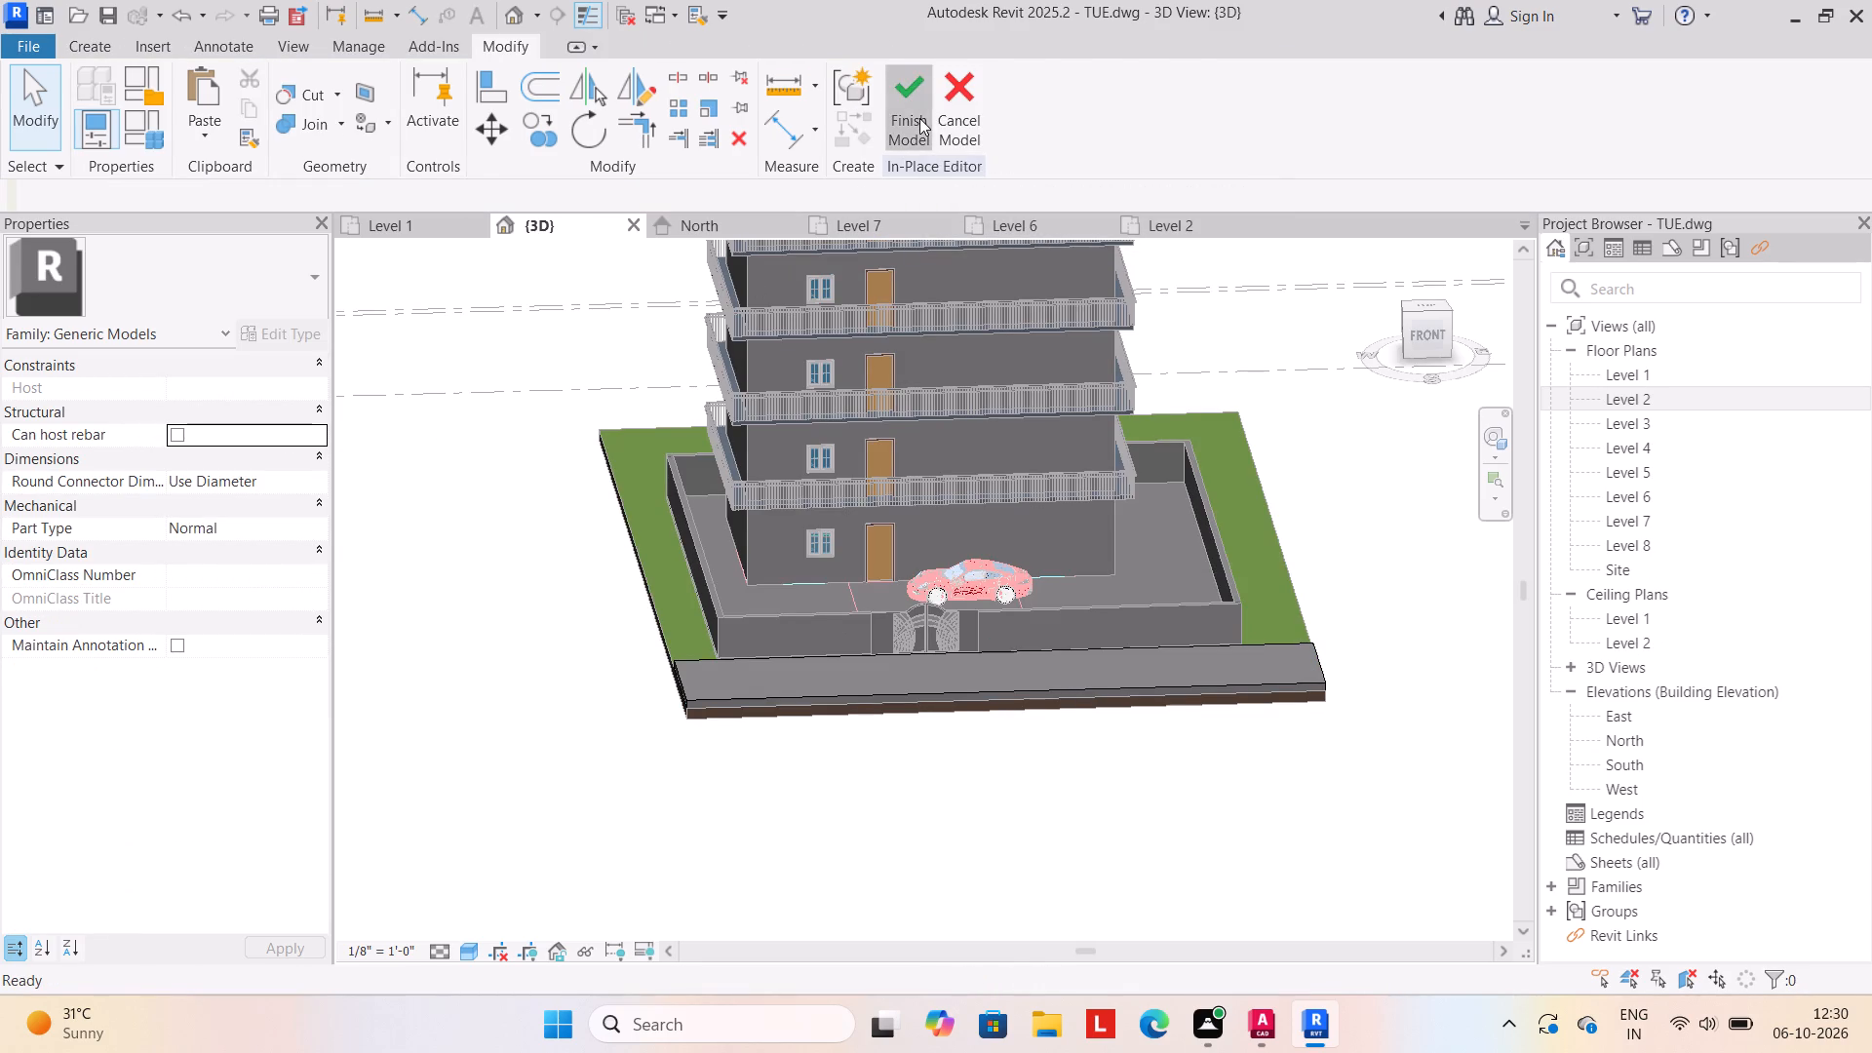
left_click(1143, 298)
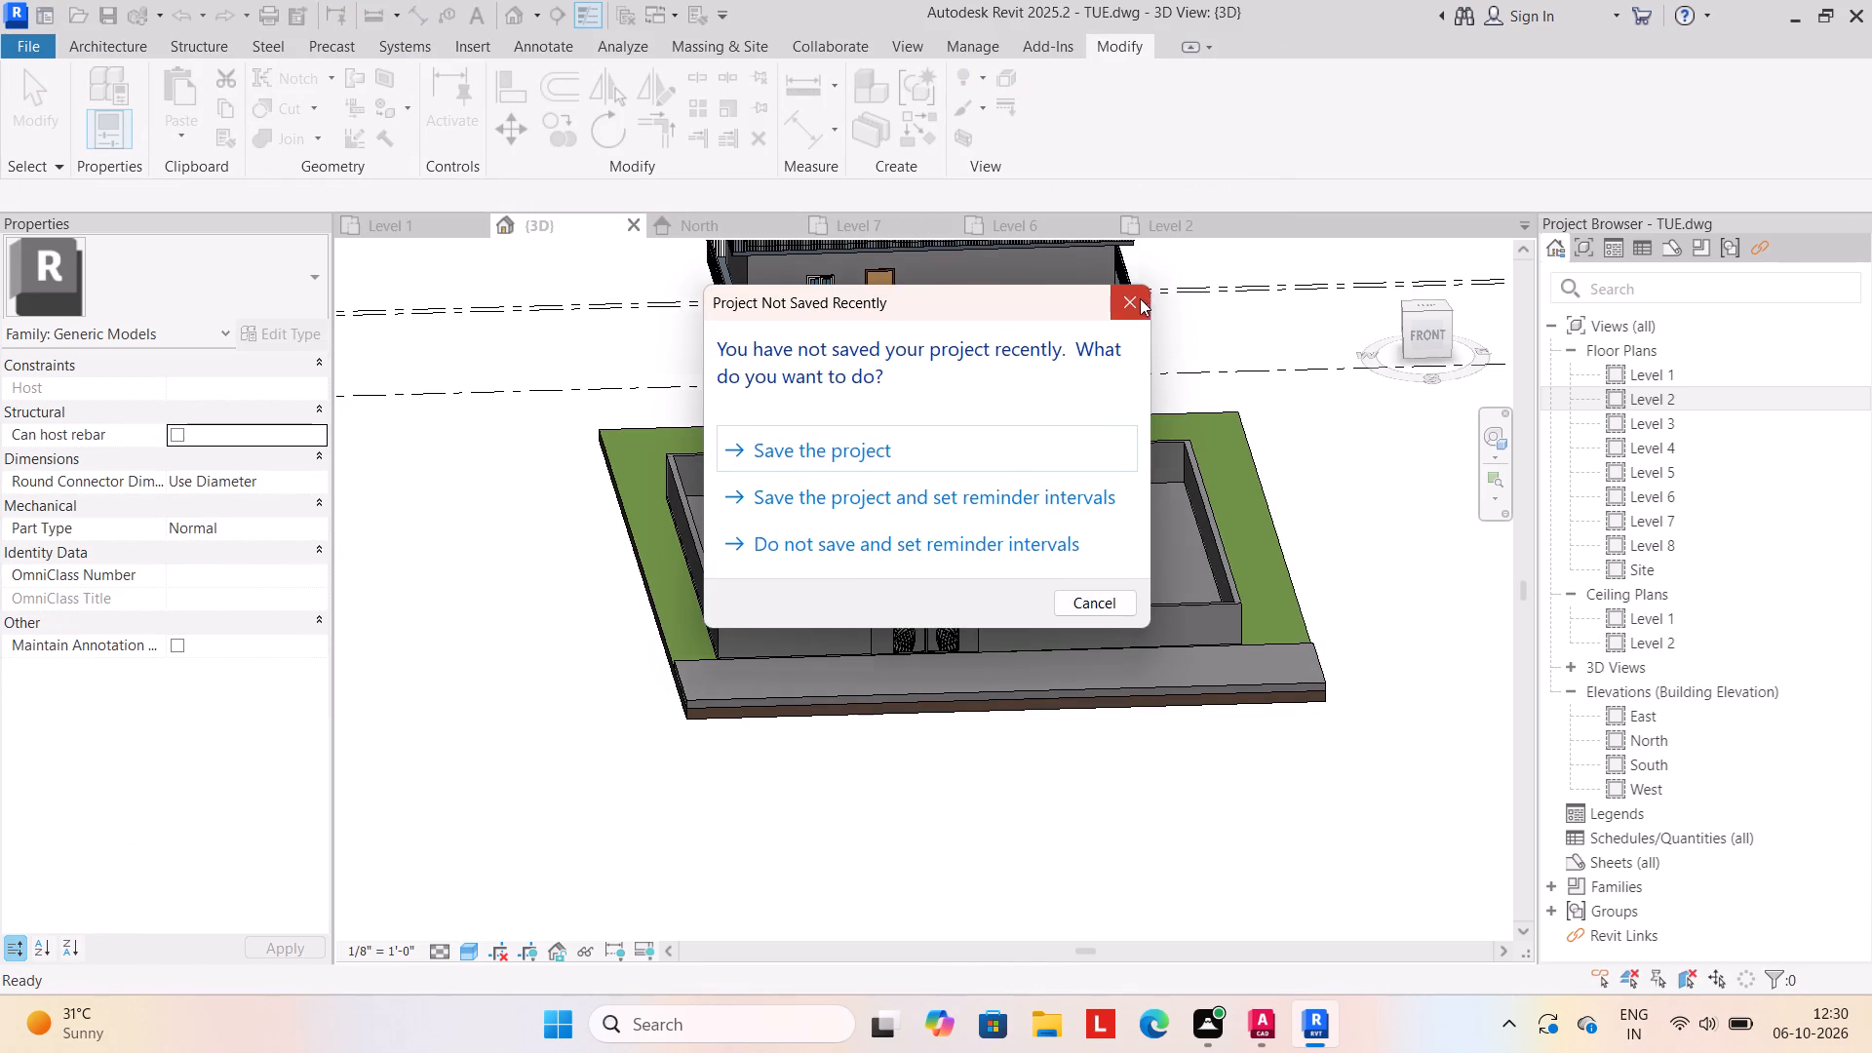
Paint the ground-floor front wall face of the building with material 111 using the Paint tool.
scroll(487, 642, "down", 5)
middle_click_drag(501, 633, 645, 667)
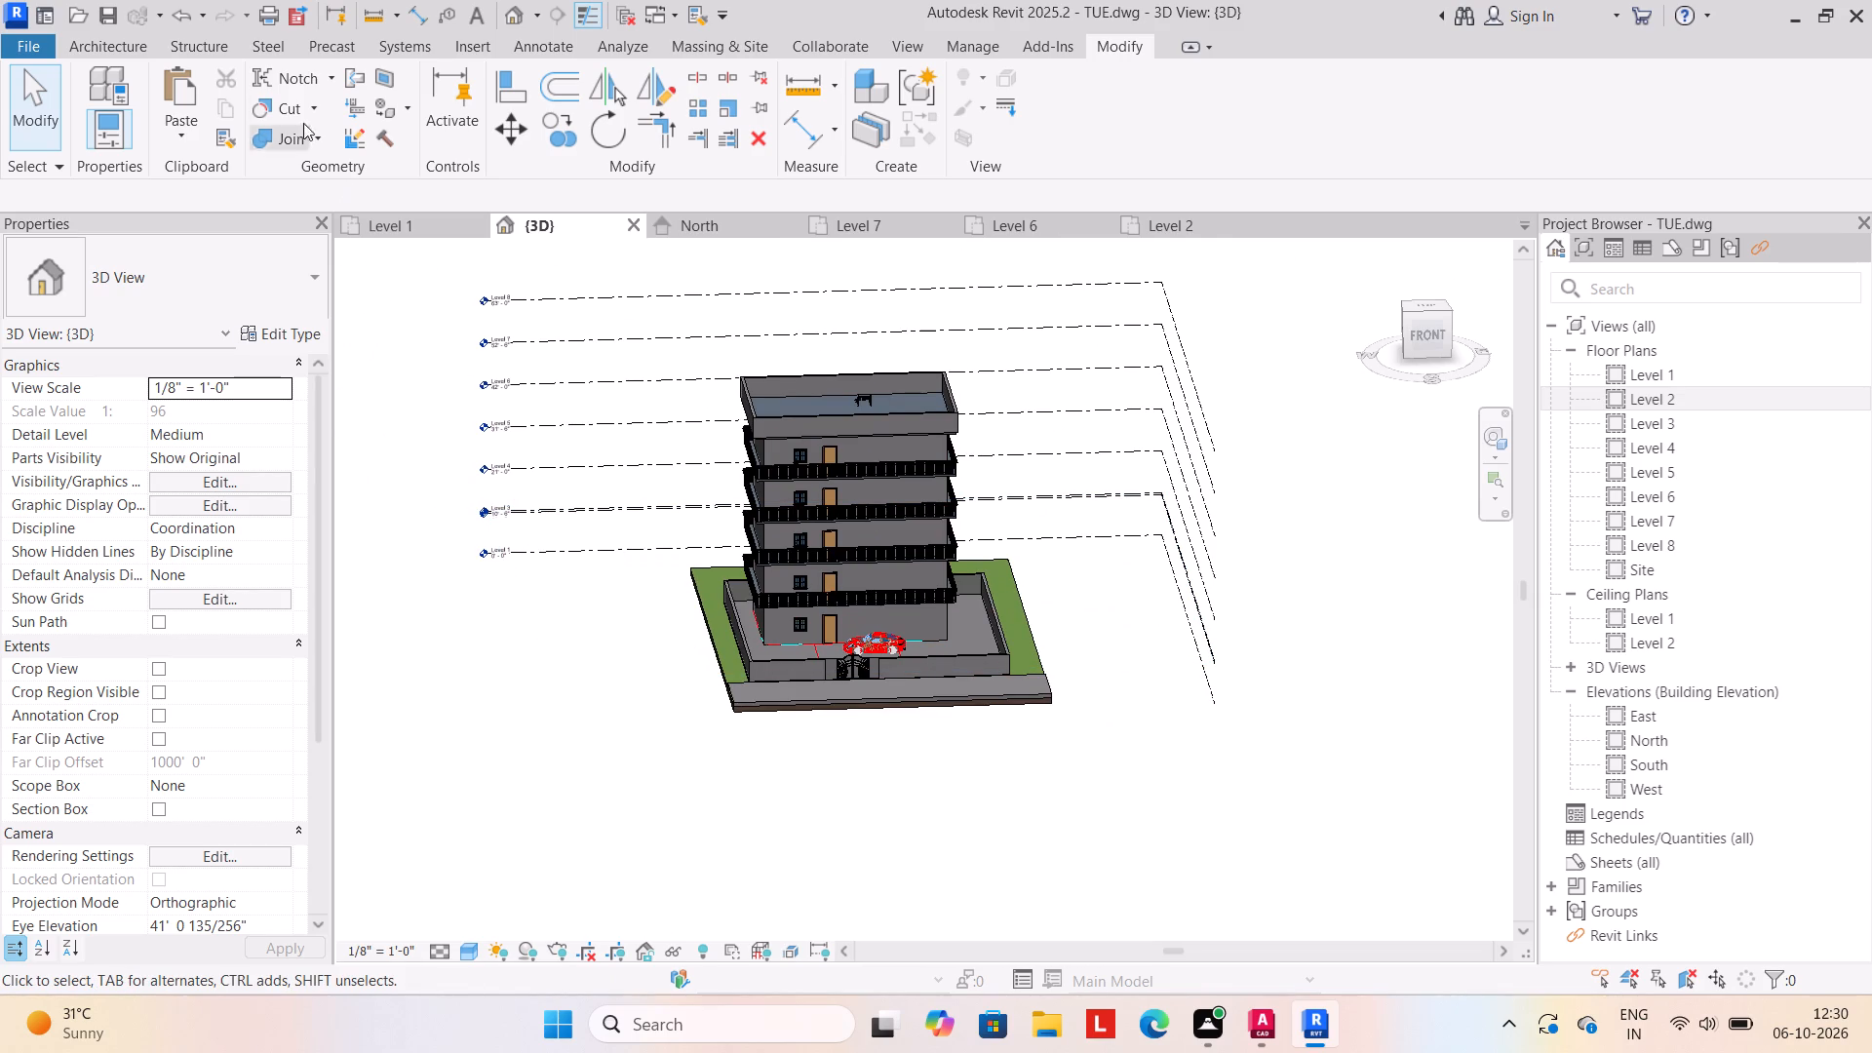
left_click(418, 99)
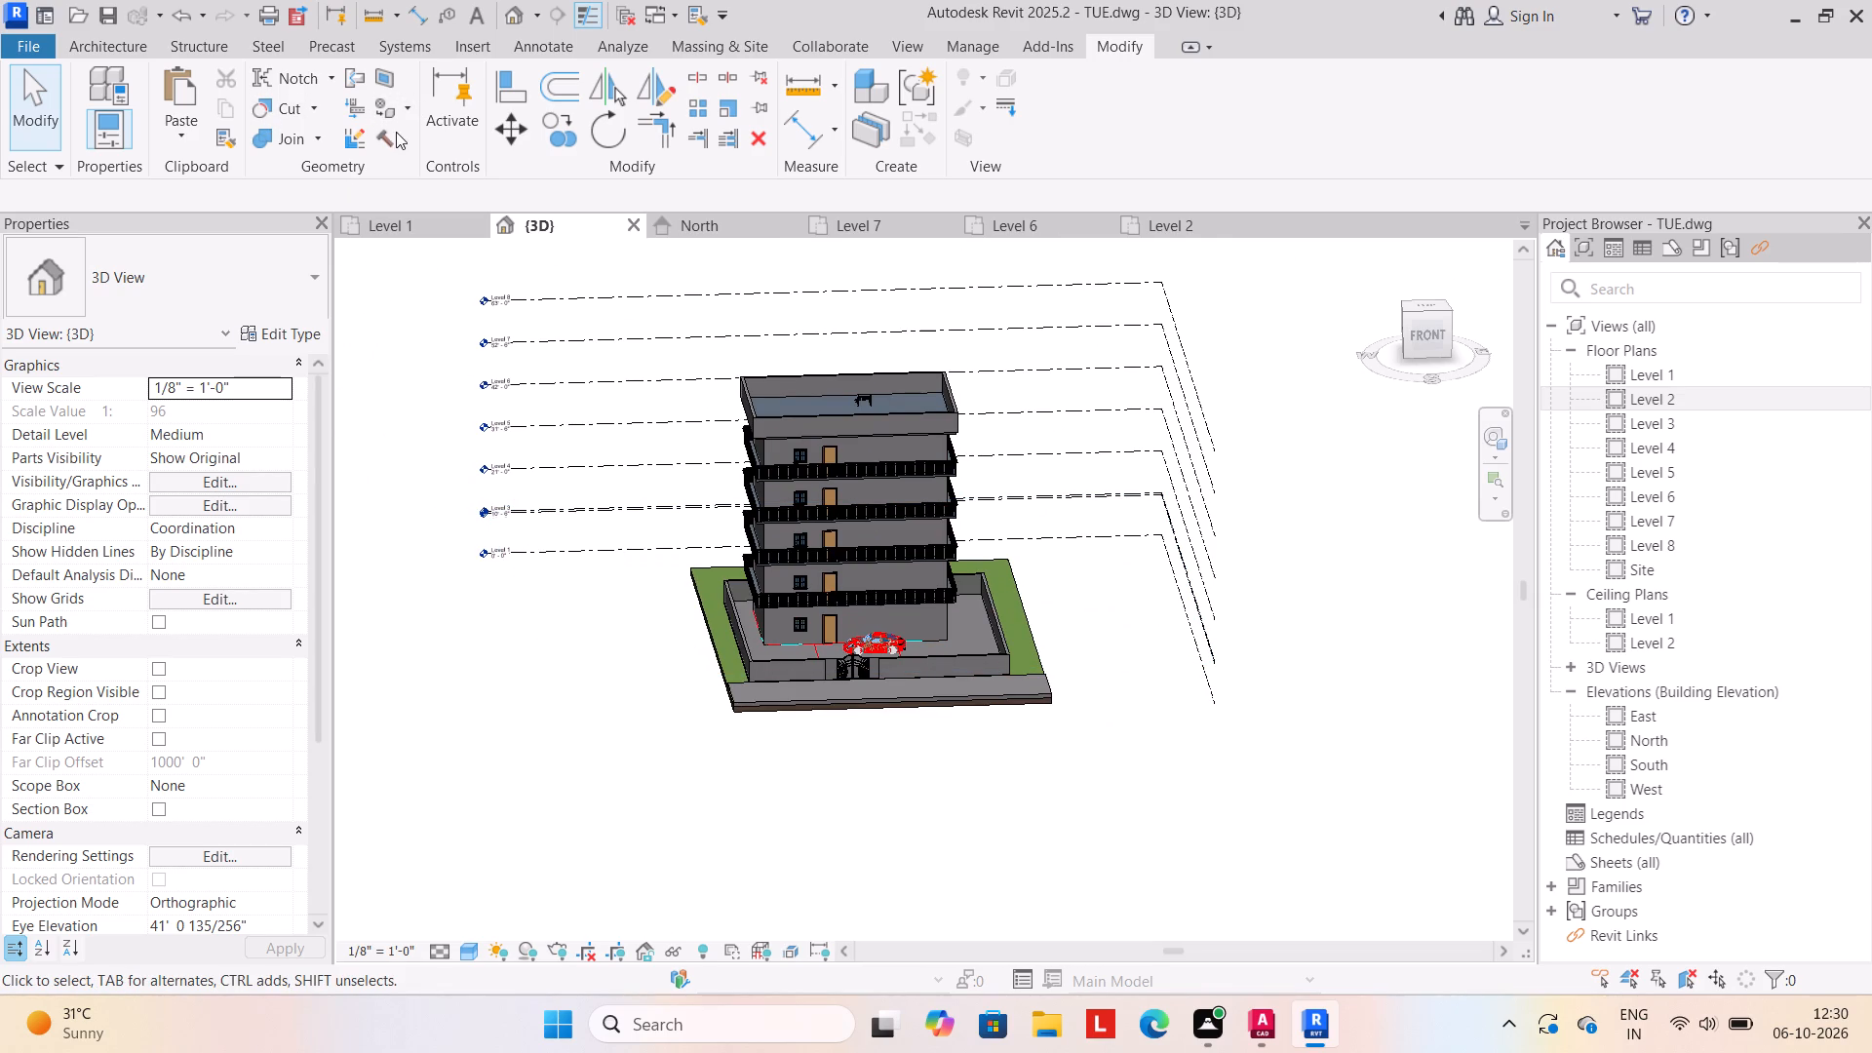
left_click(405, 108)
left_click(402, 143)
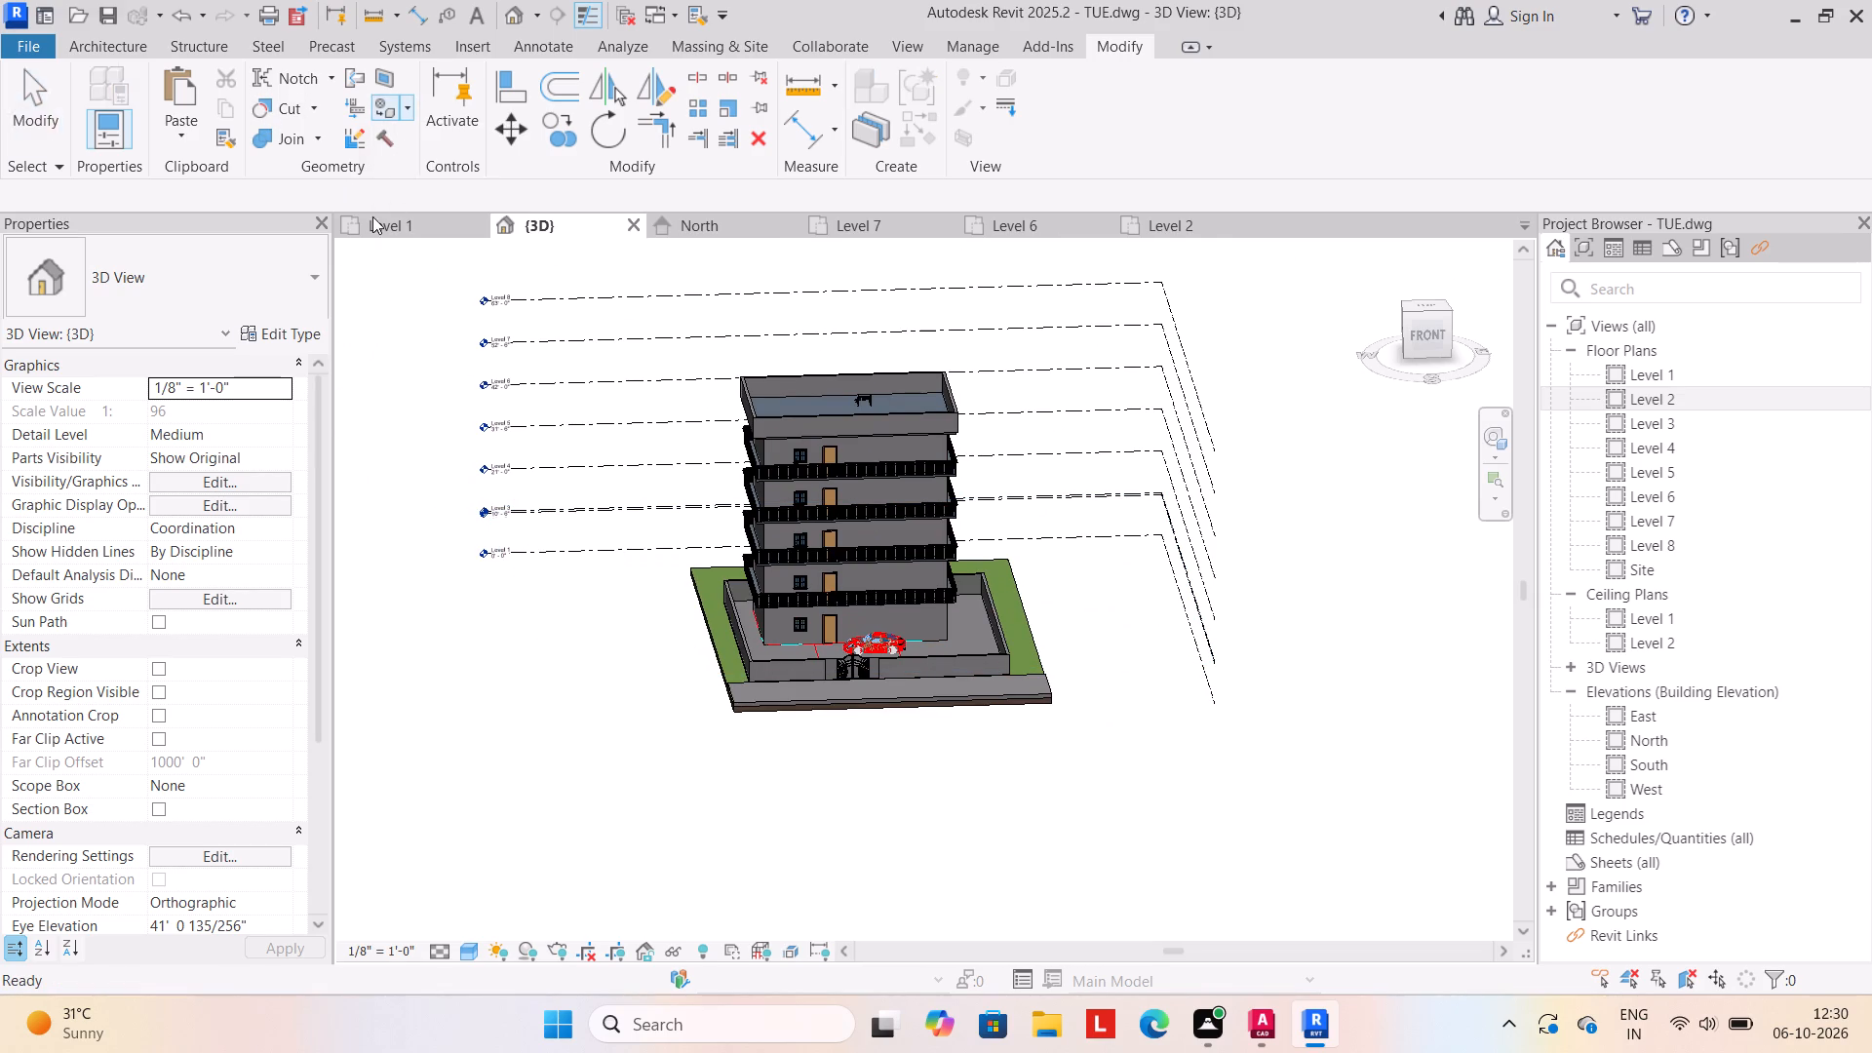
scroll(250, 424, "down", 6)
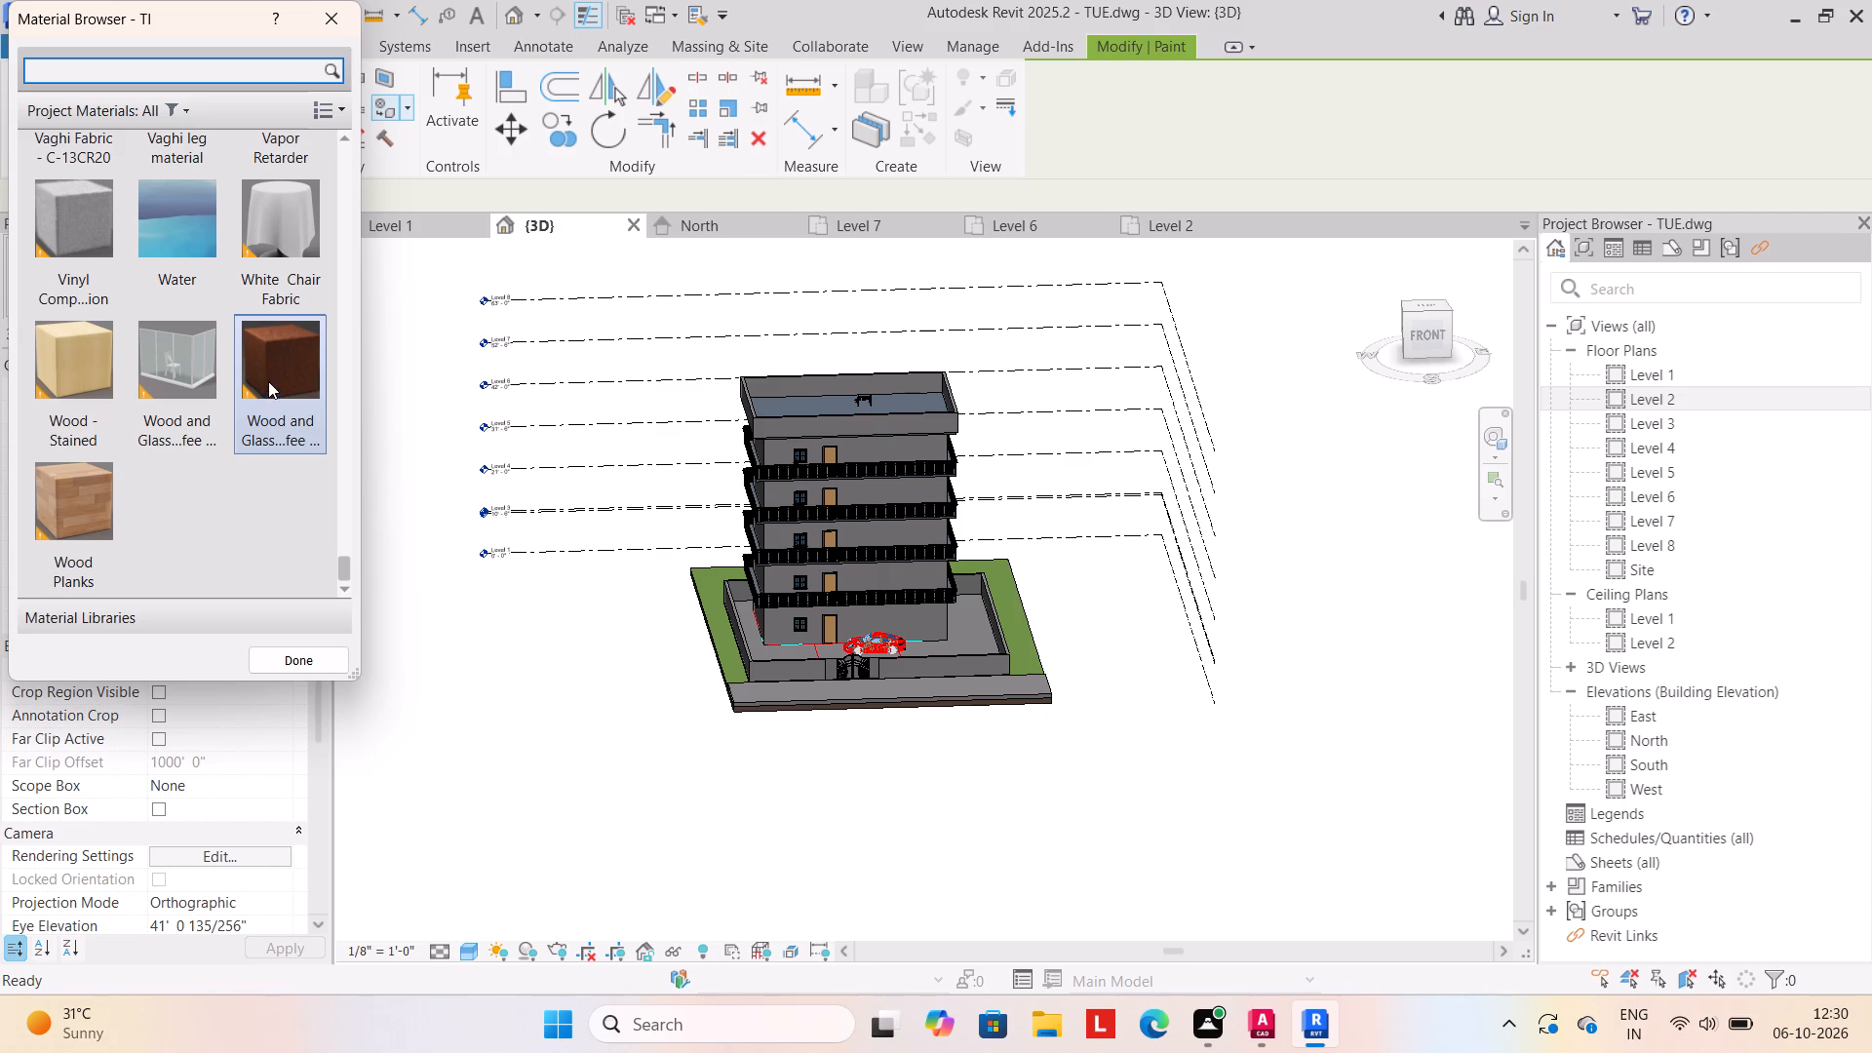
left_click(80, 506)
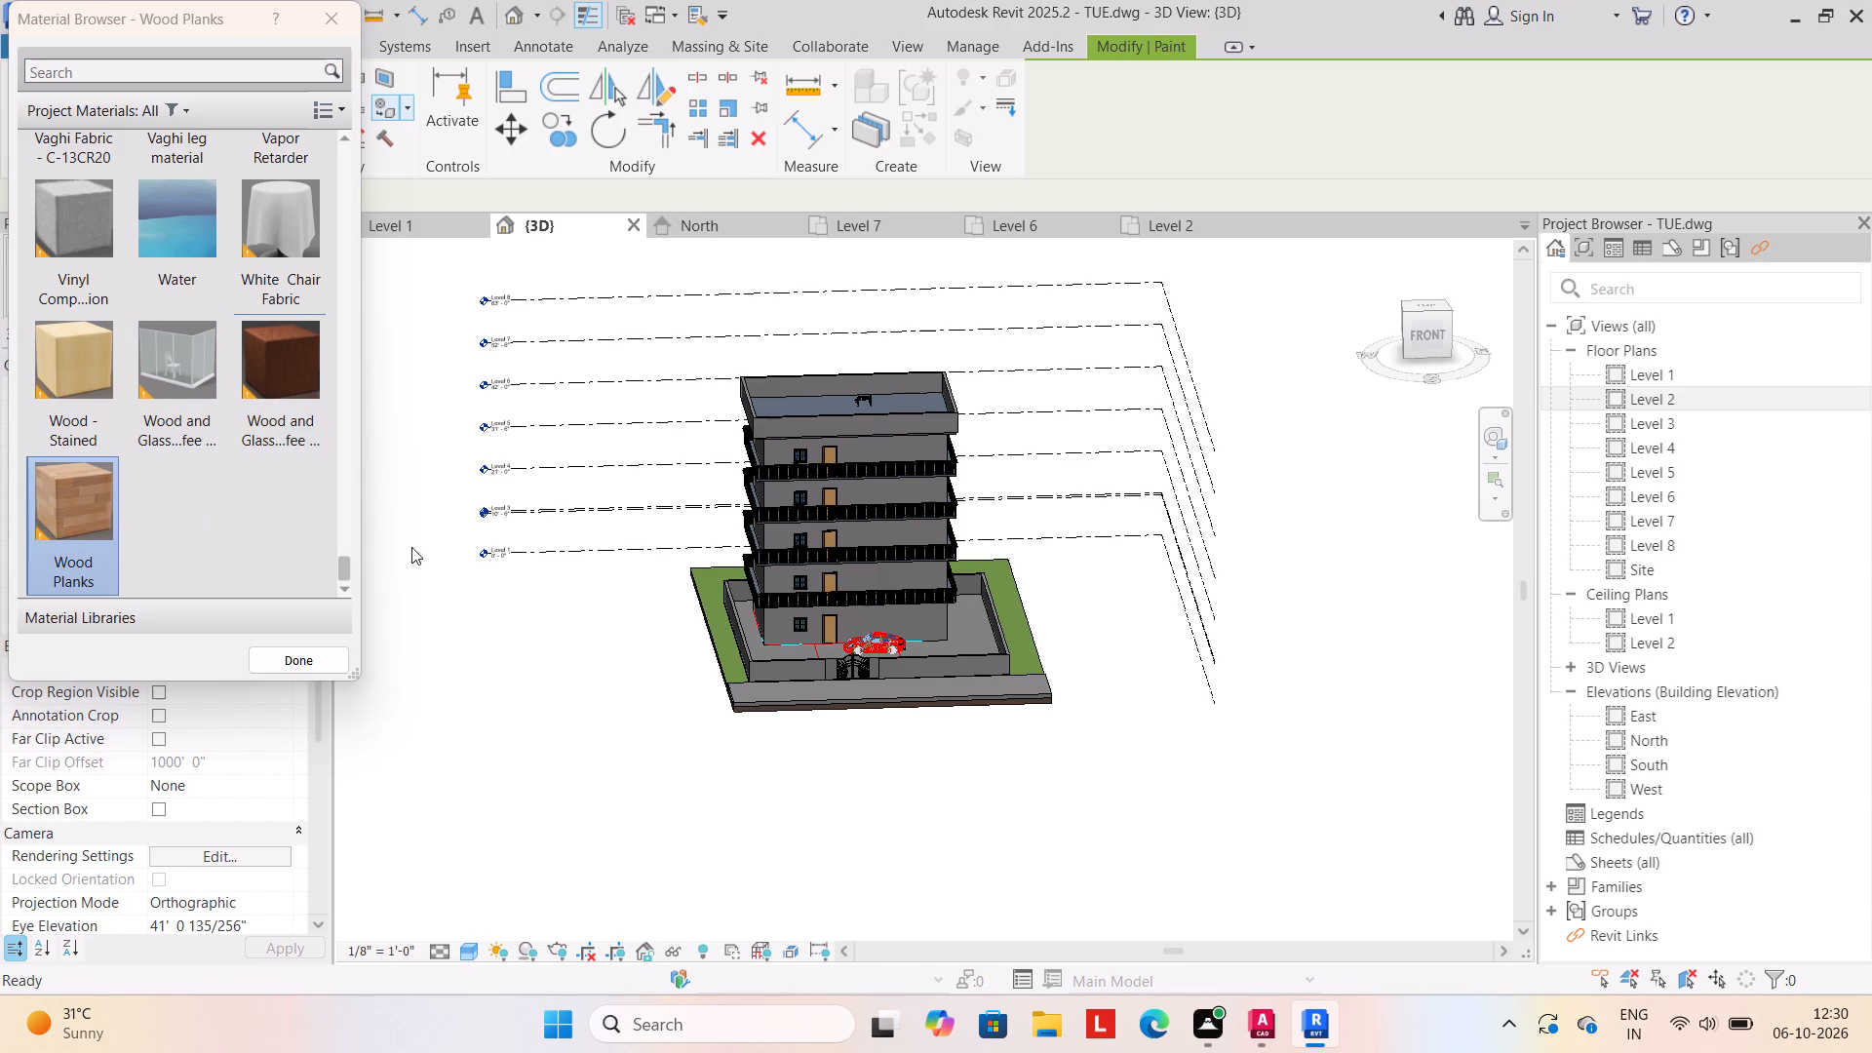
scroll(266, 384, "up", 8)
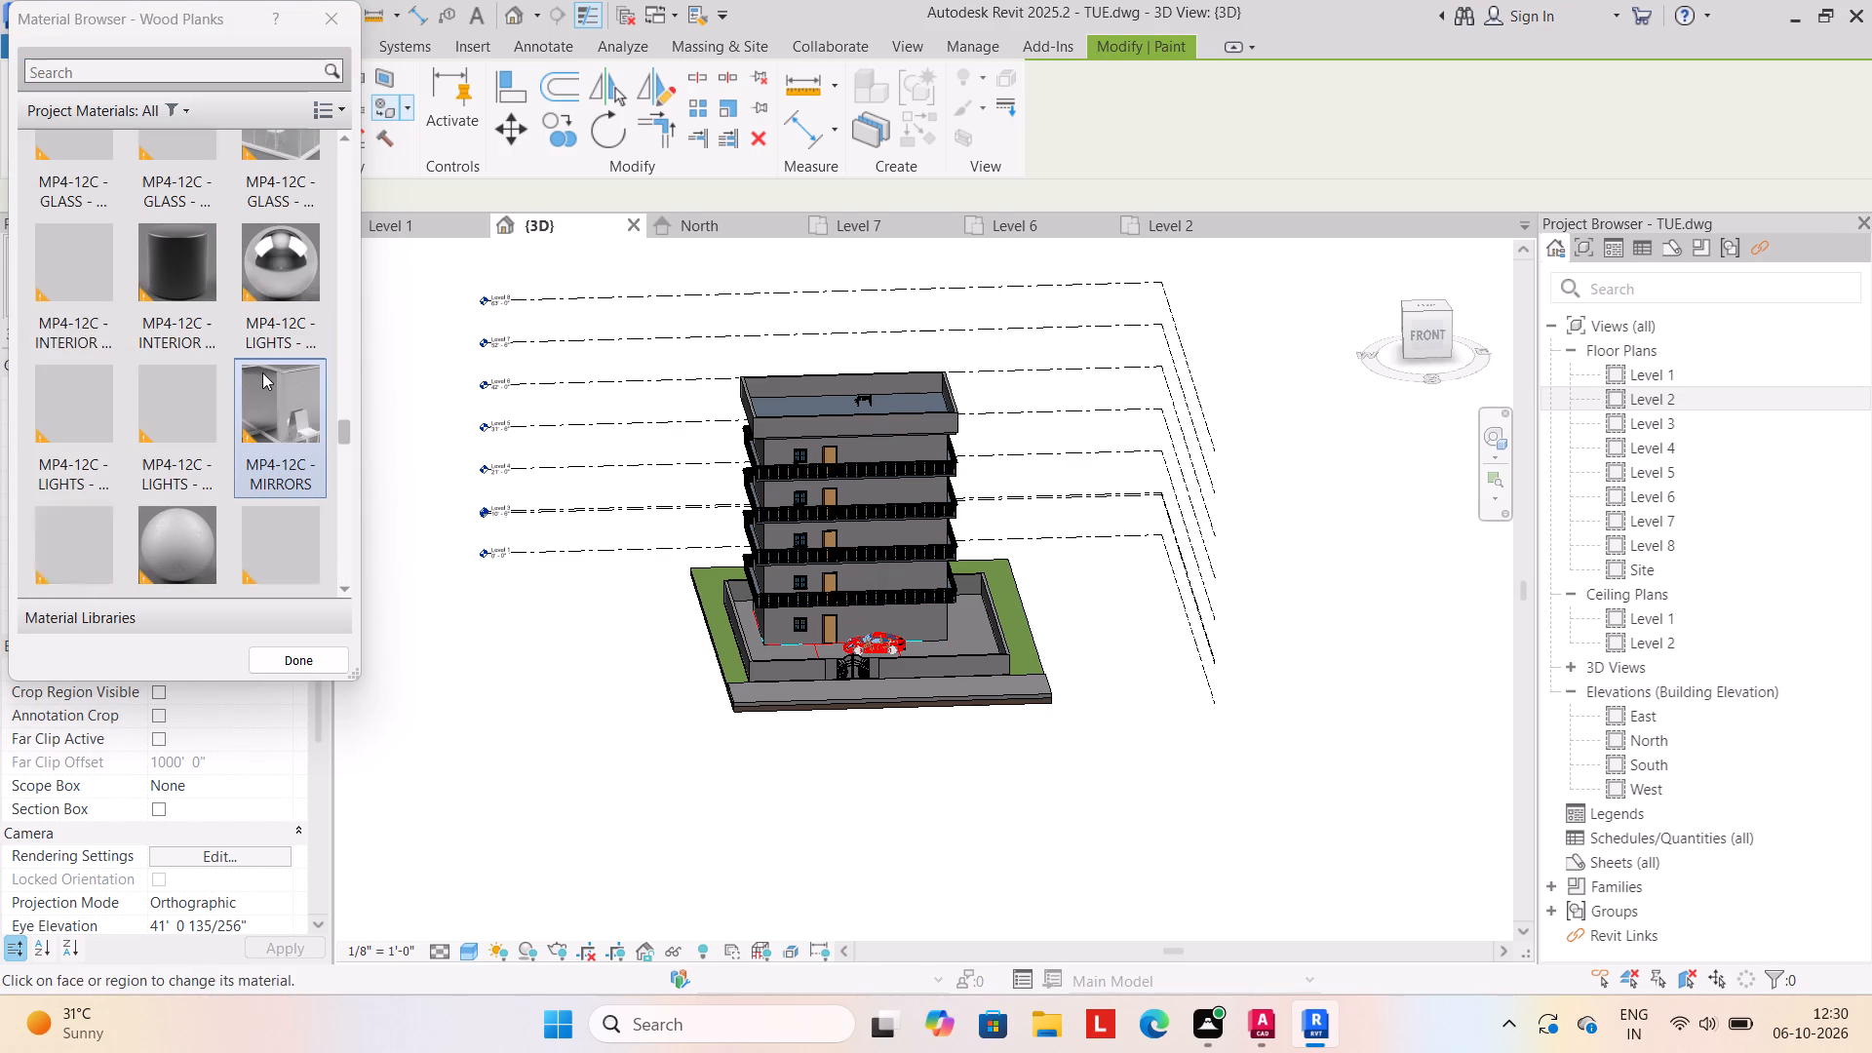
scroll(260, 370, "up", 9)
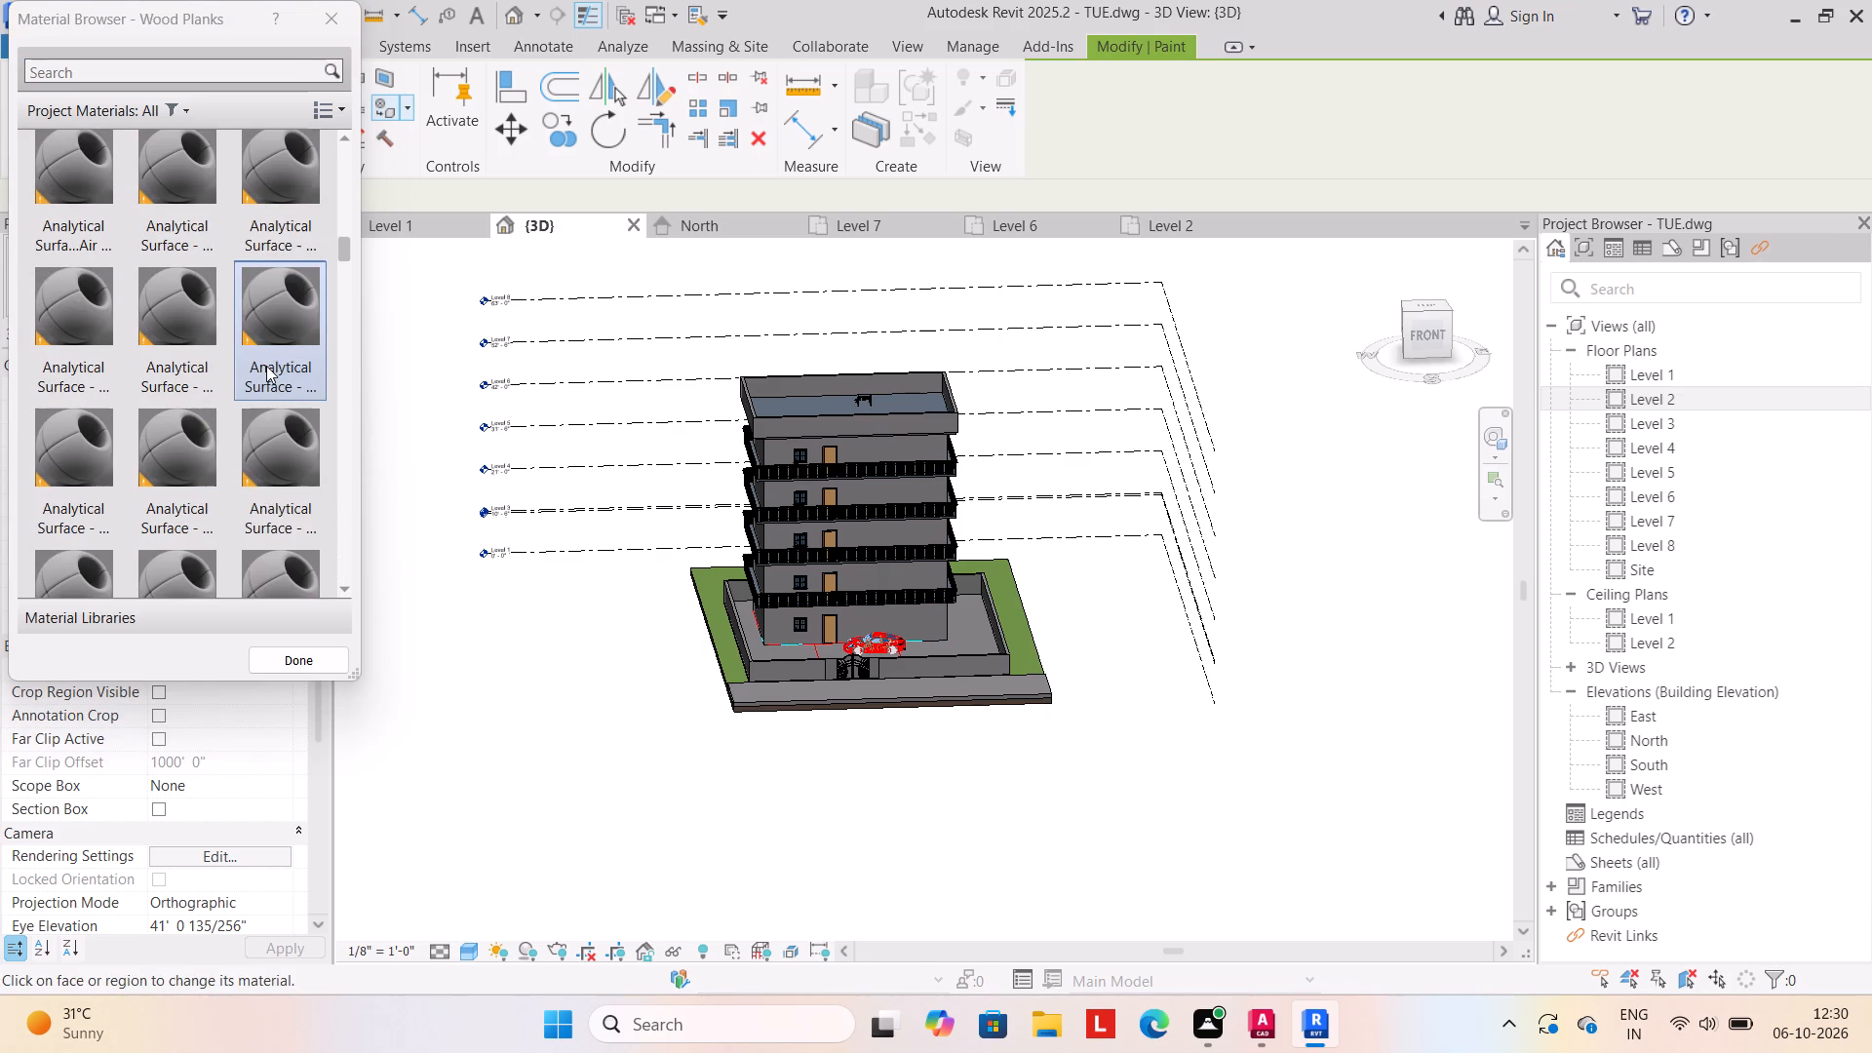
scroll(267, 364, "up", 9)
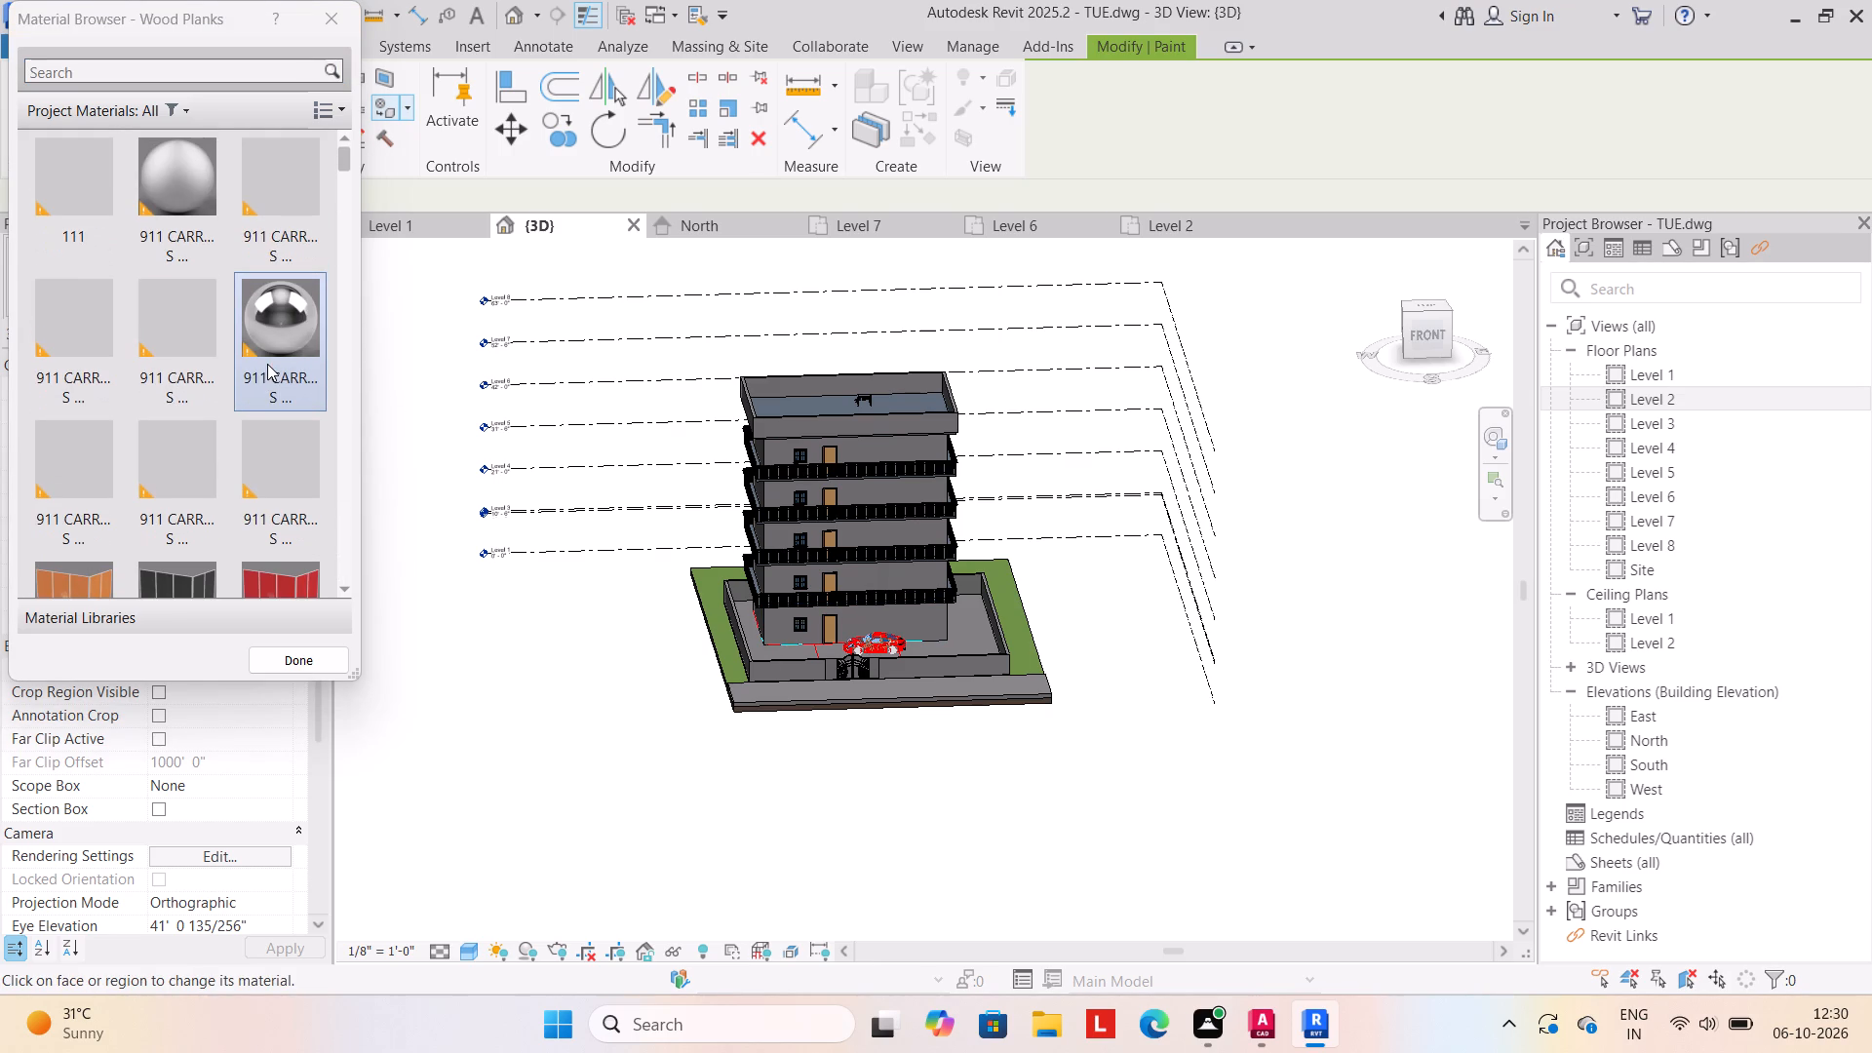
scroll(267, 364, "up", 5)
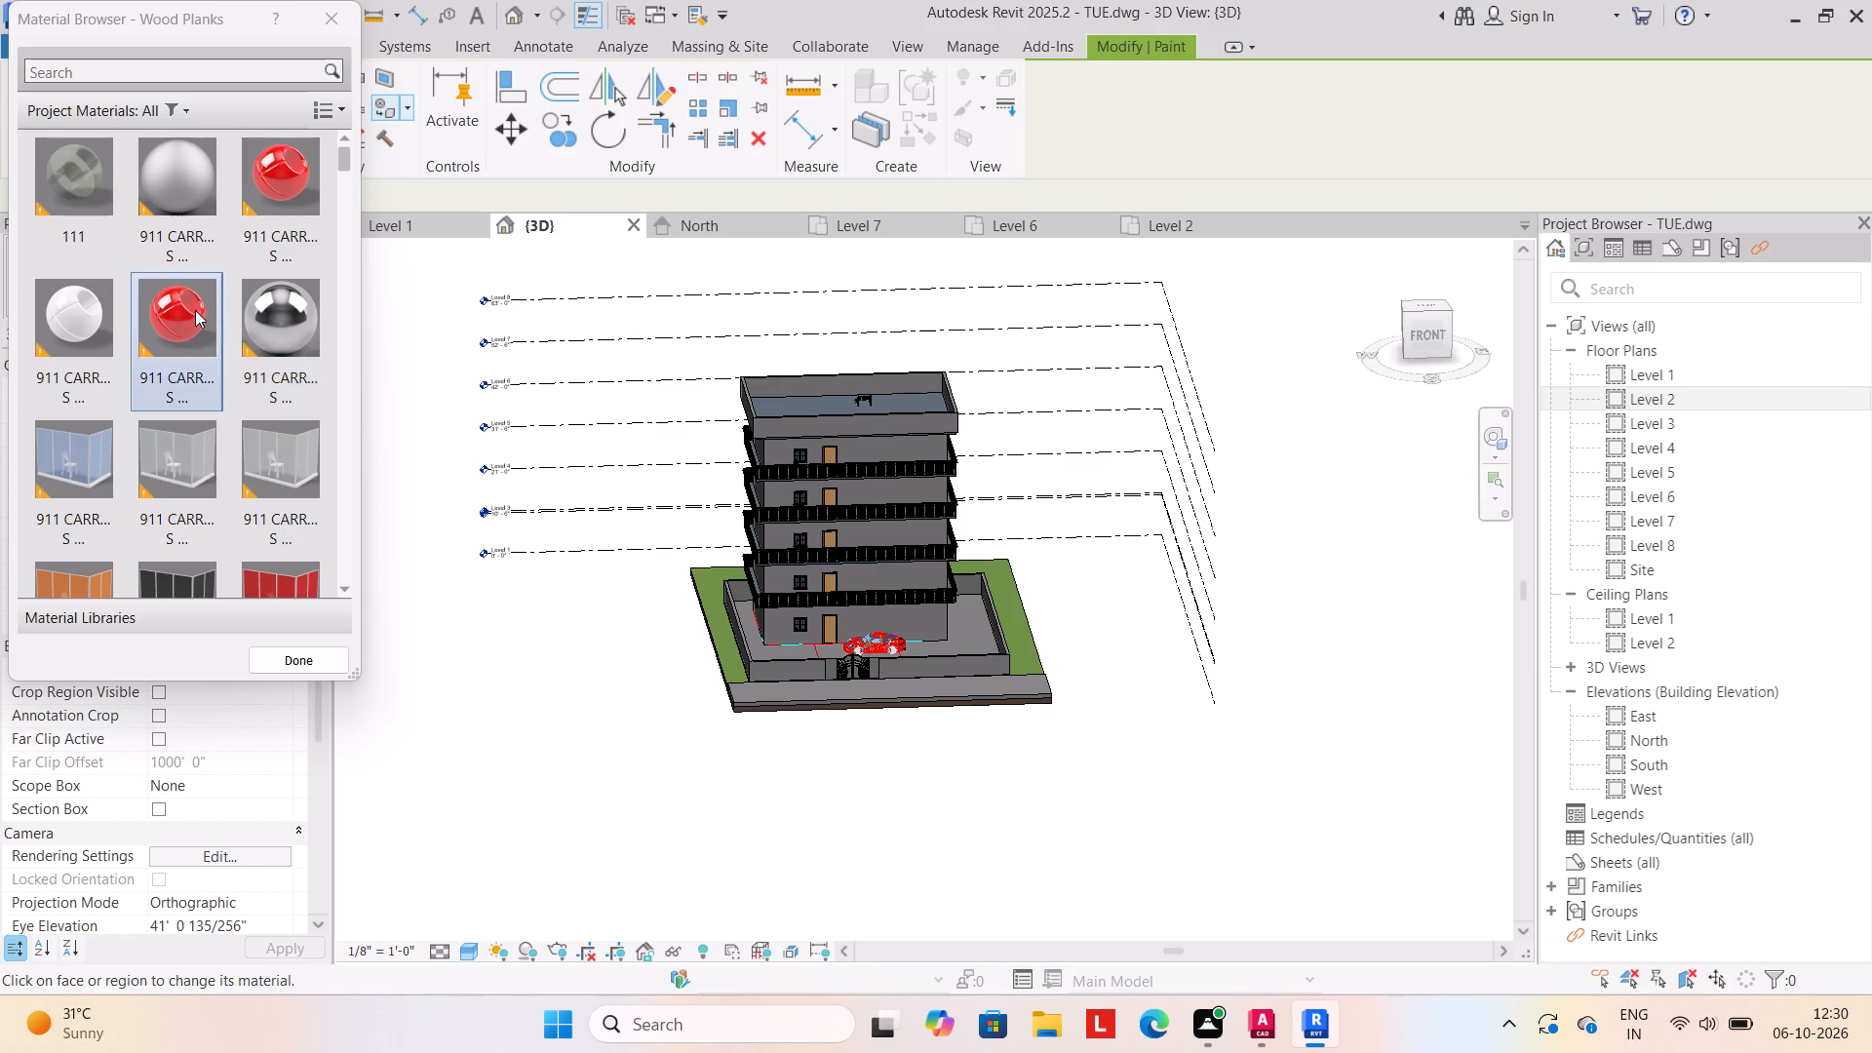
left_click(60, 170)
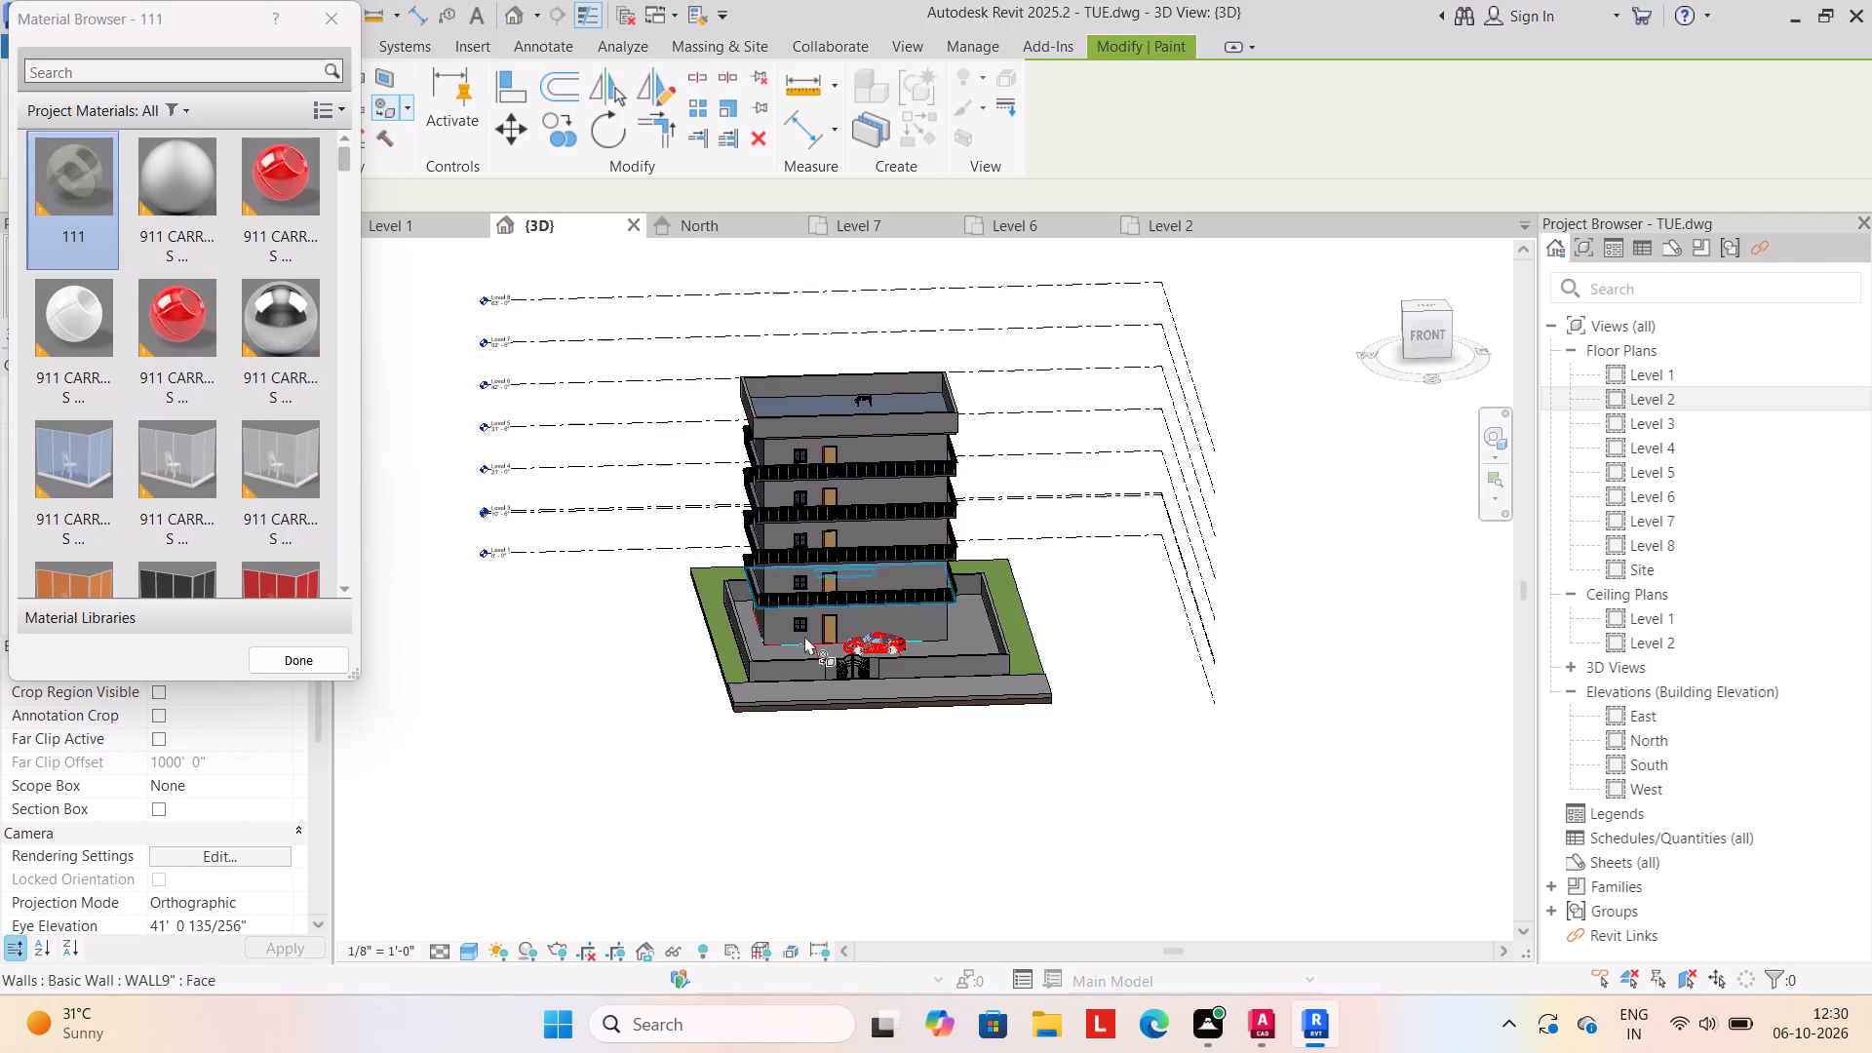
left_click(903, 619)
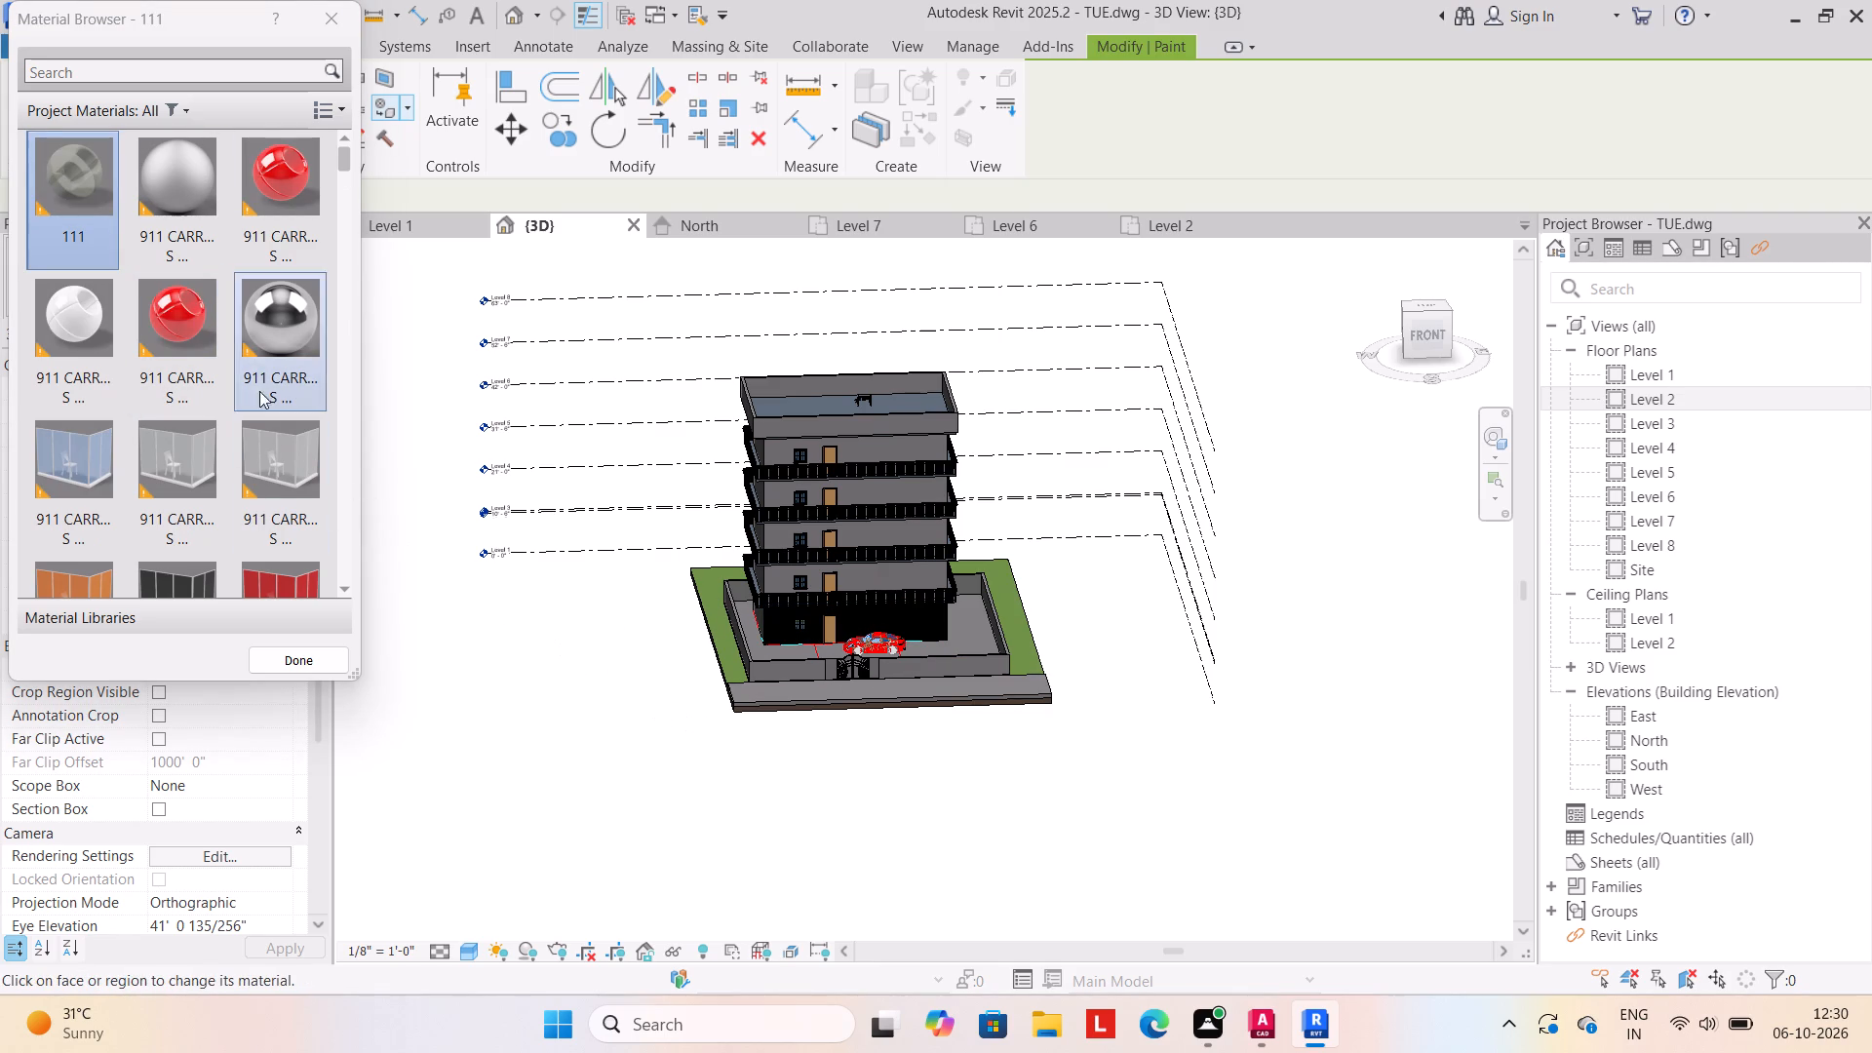
Paint the ground-floor front wall face with the white glossy 911 Carrera S material.
left_click(79, 323)
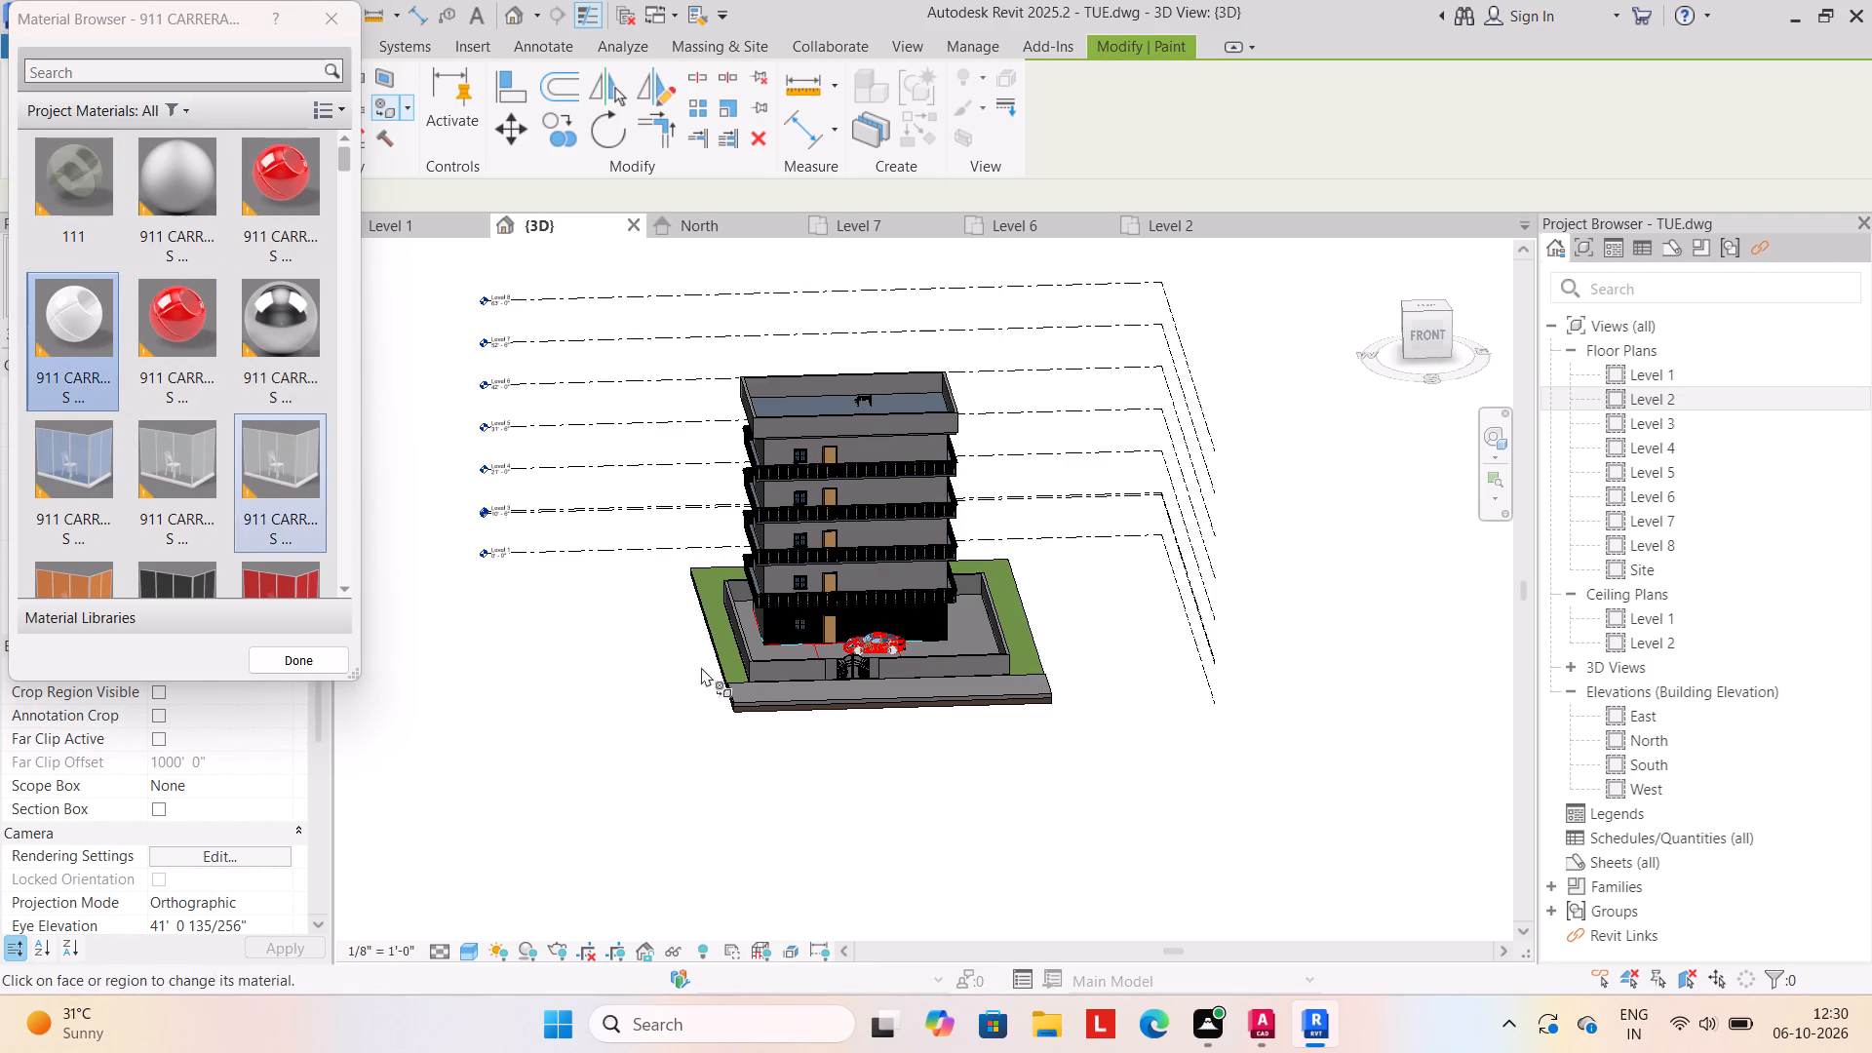
left_click(809, 619)
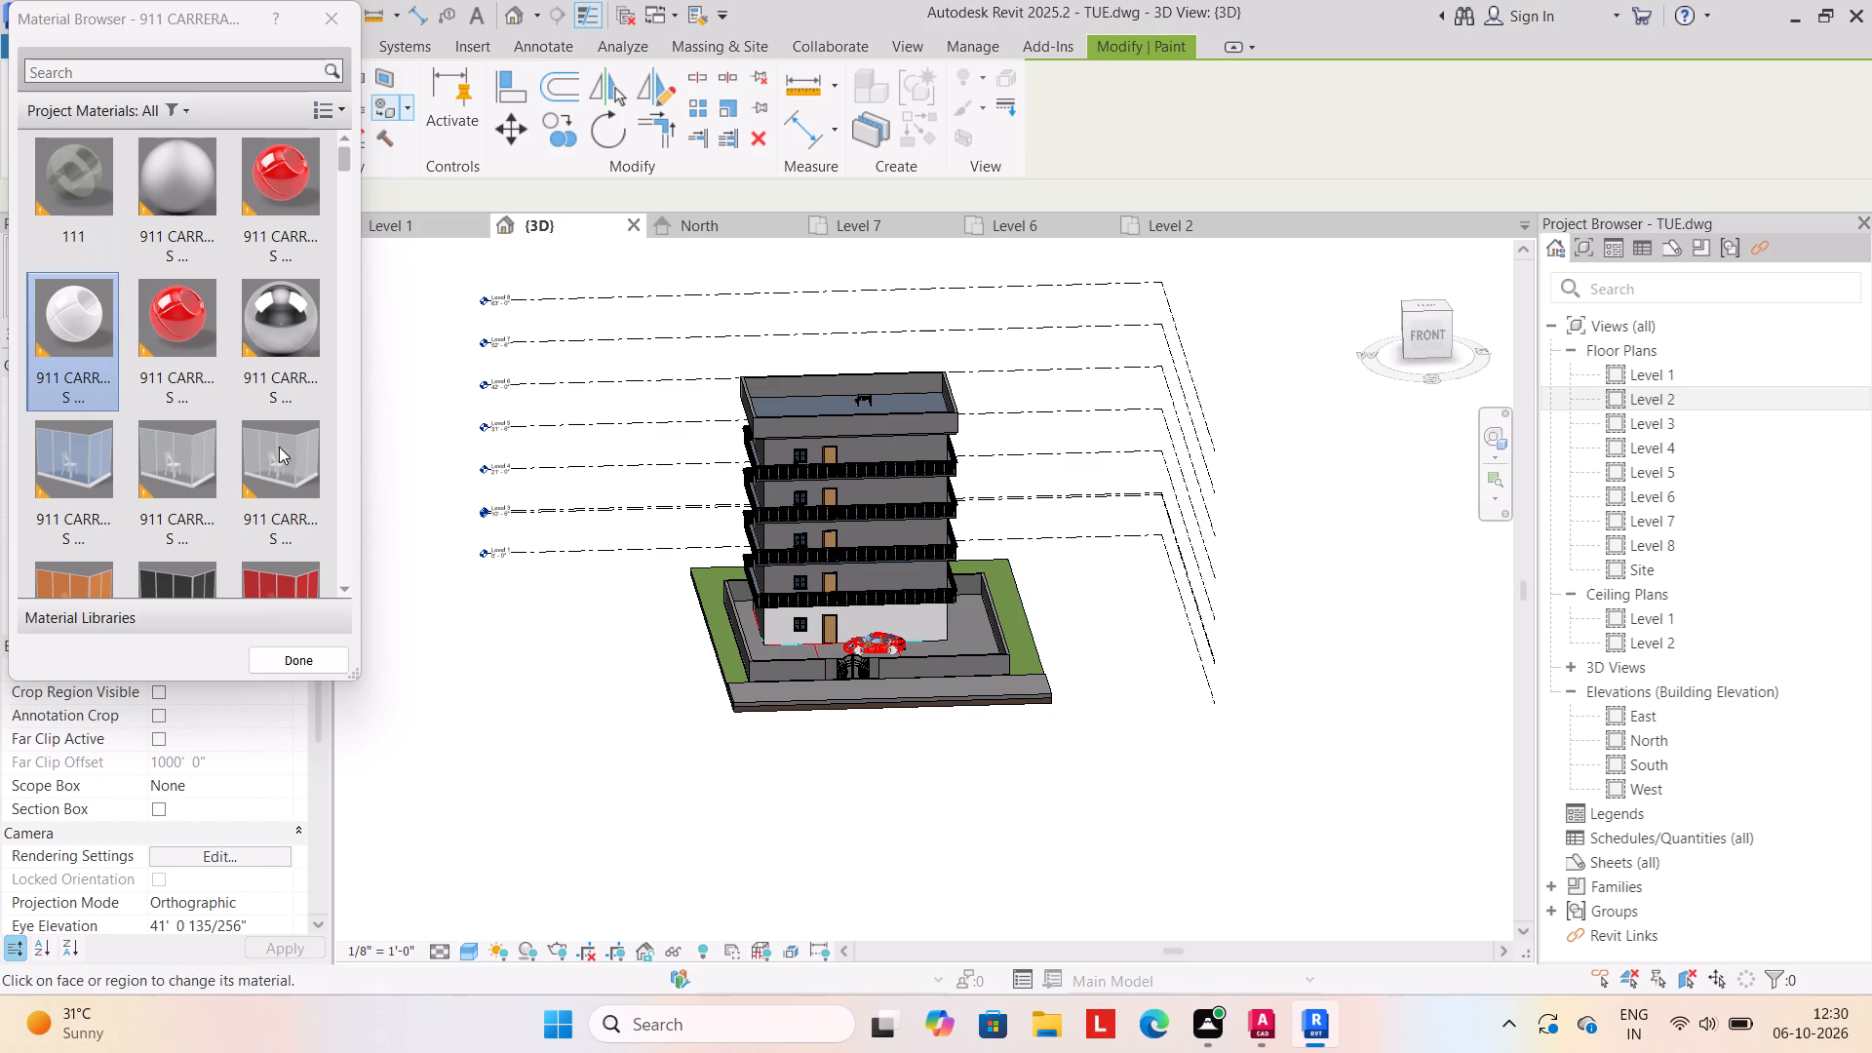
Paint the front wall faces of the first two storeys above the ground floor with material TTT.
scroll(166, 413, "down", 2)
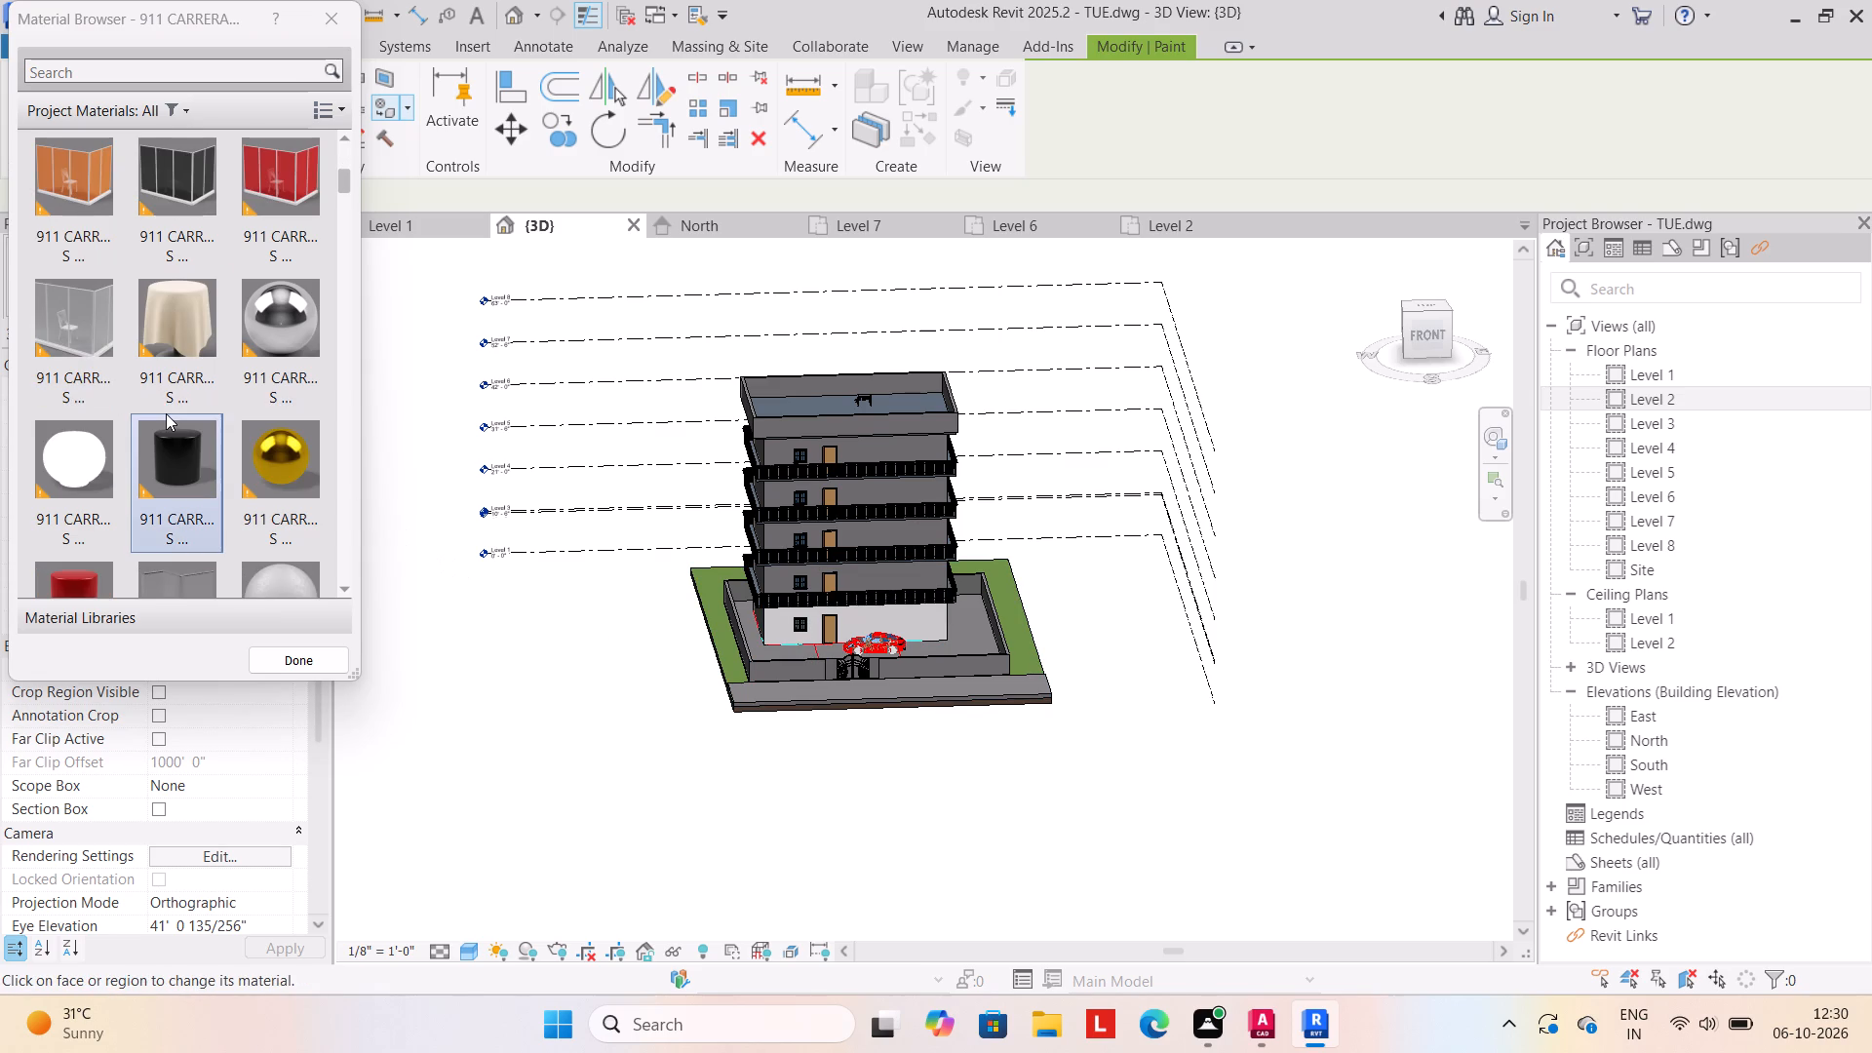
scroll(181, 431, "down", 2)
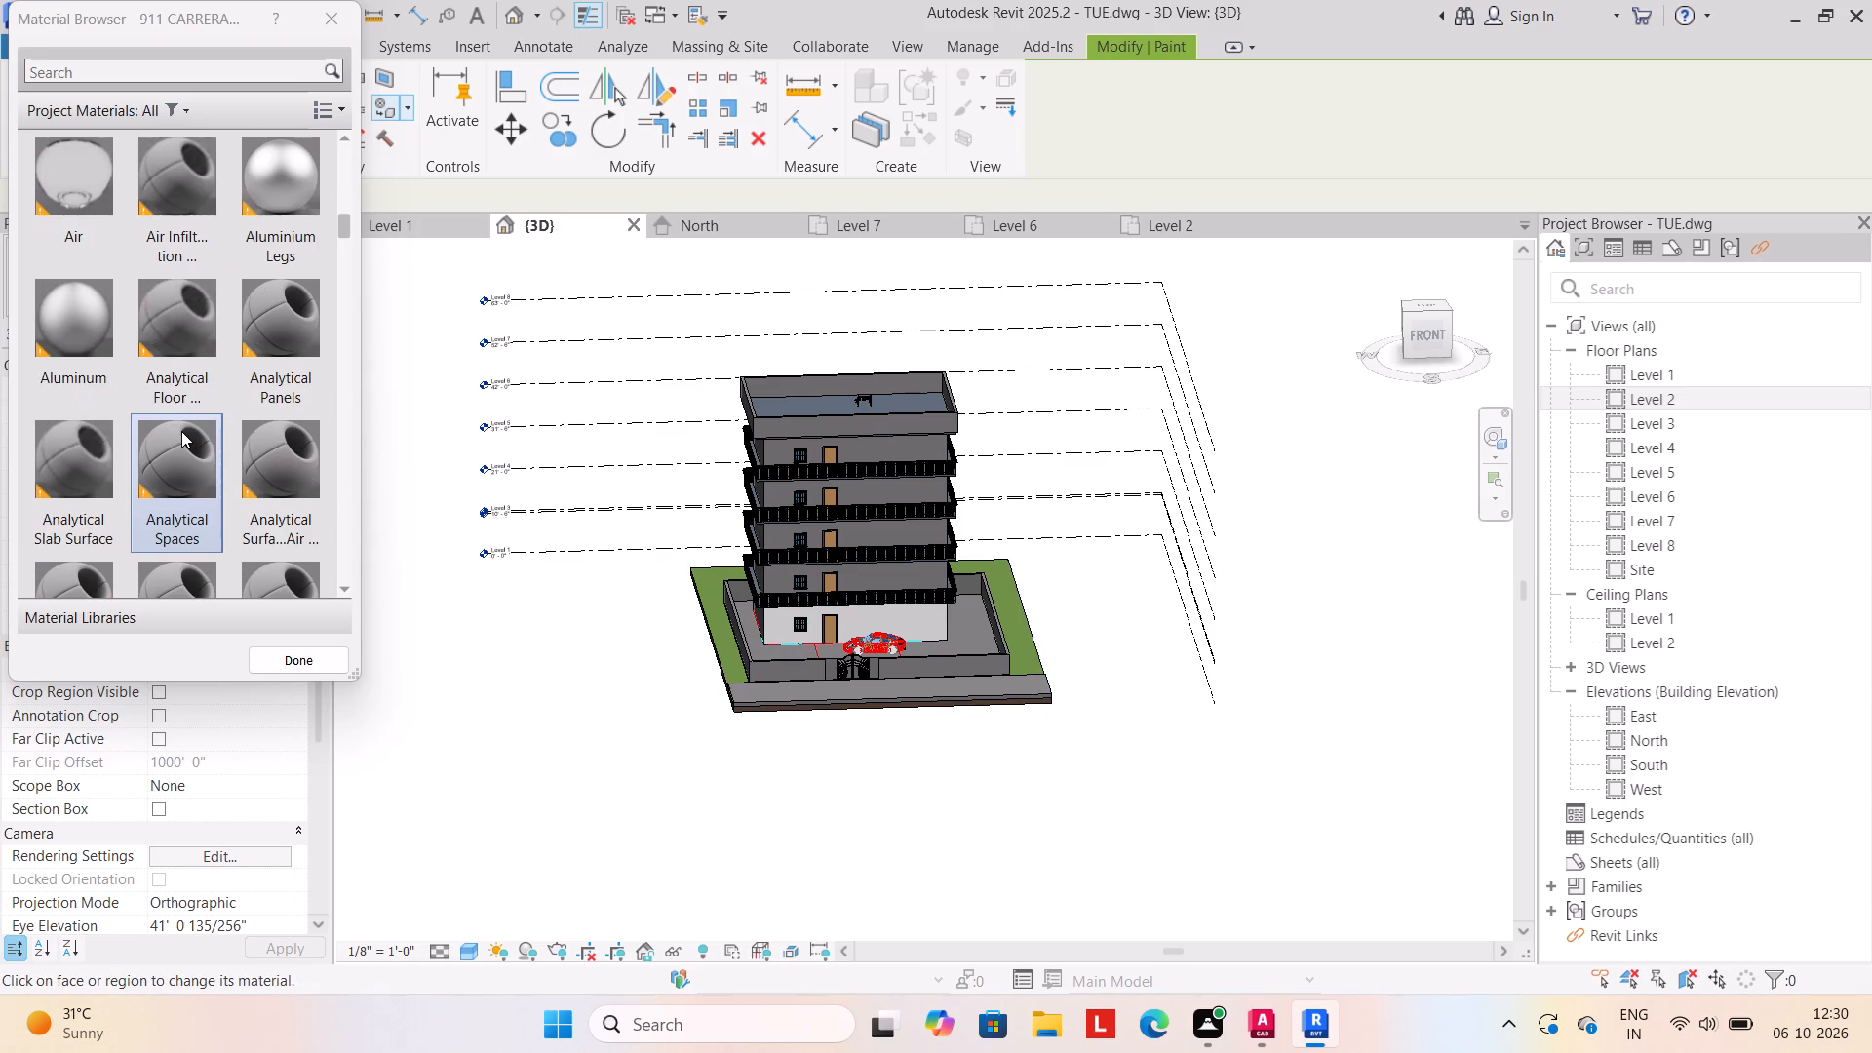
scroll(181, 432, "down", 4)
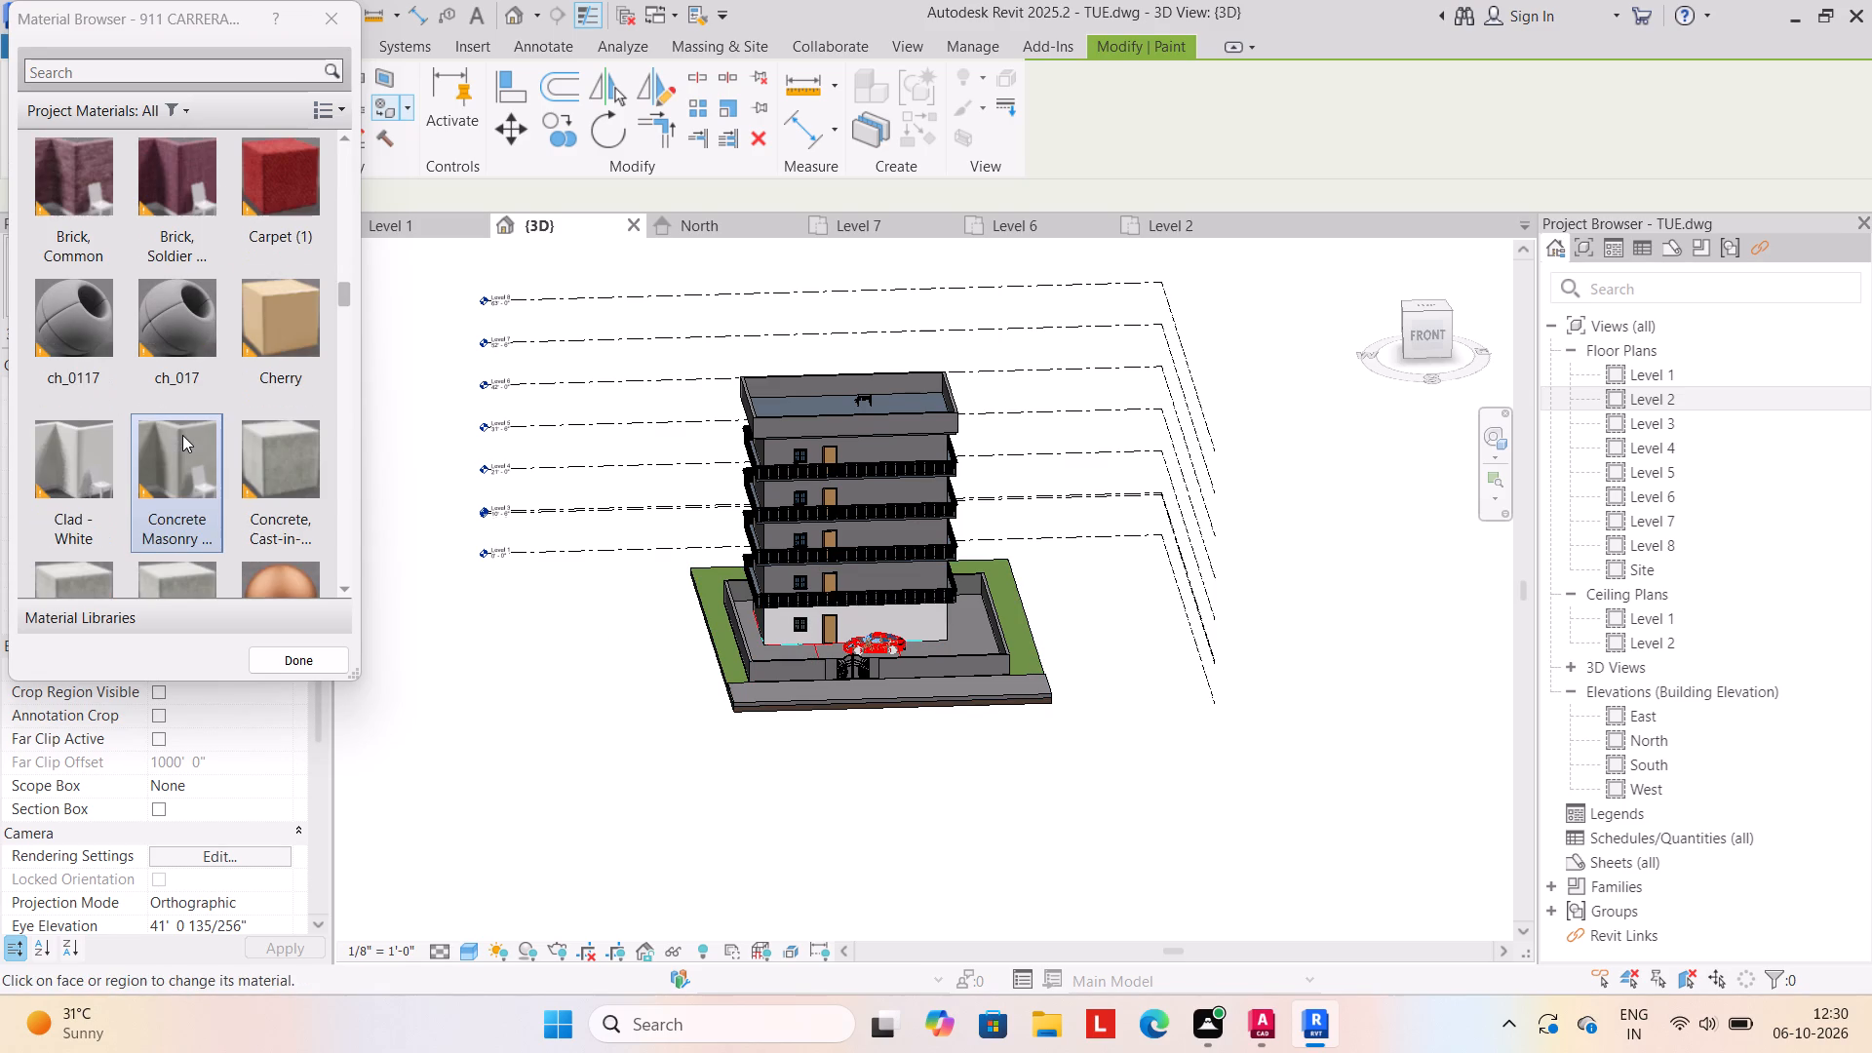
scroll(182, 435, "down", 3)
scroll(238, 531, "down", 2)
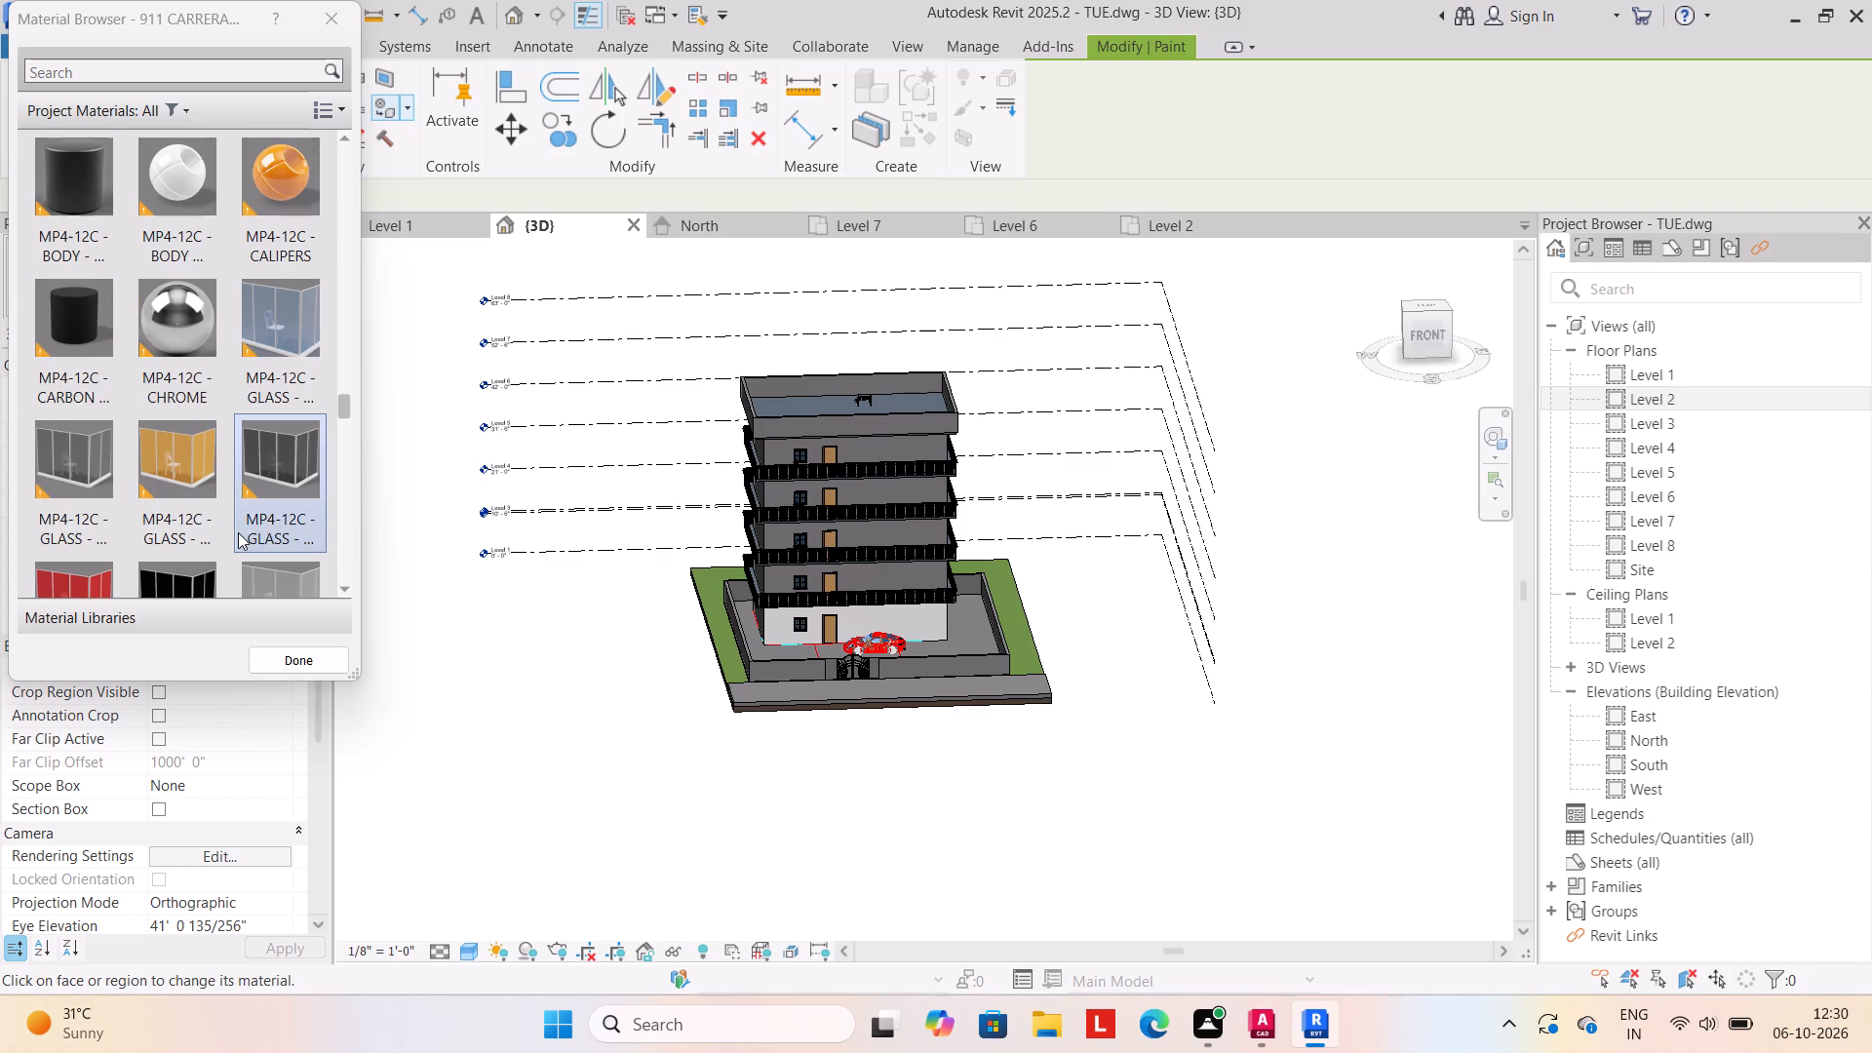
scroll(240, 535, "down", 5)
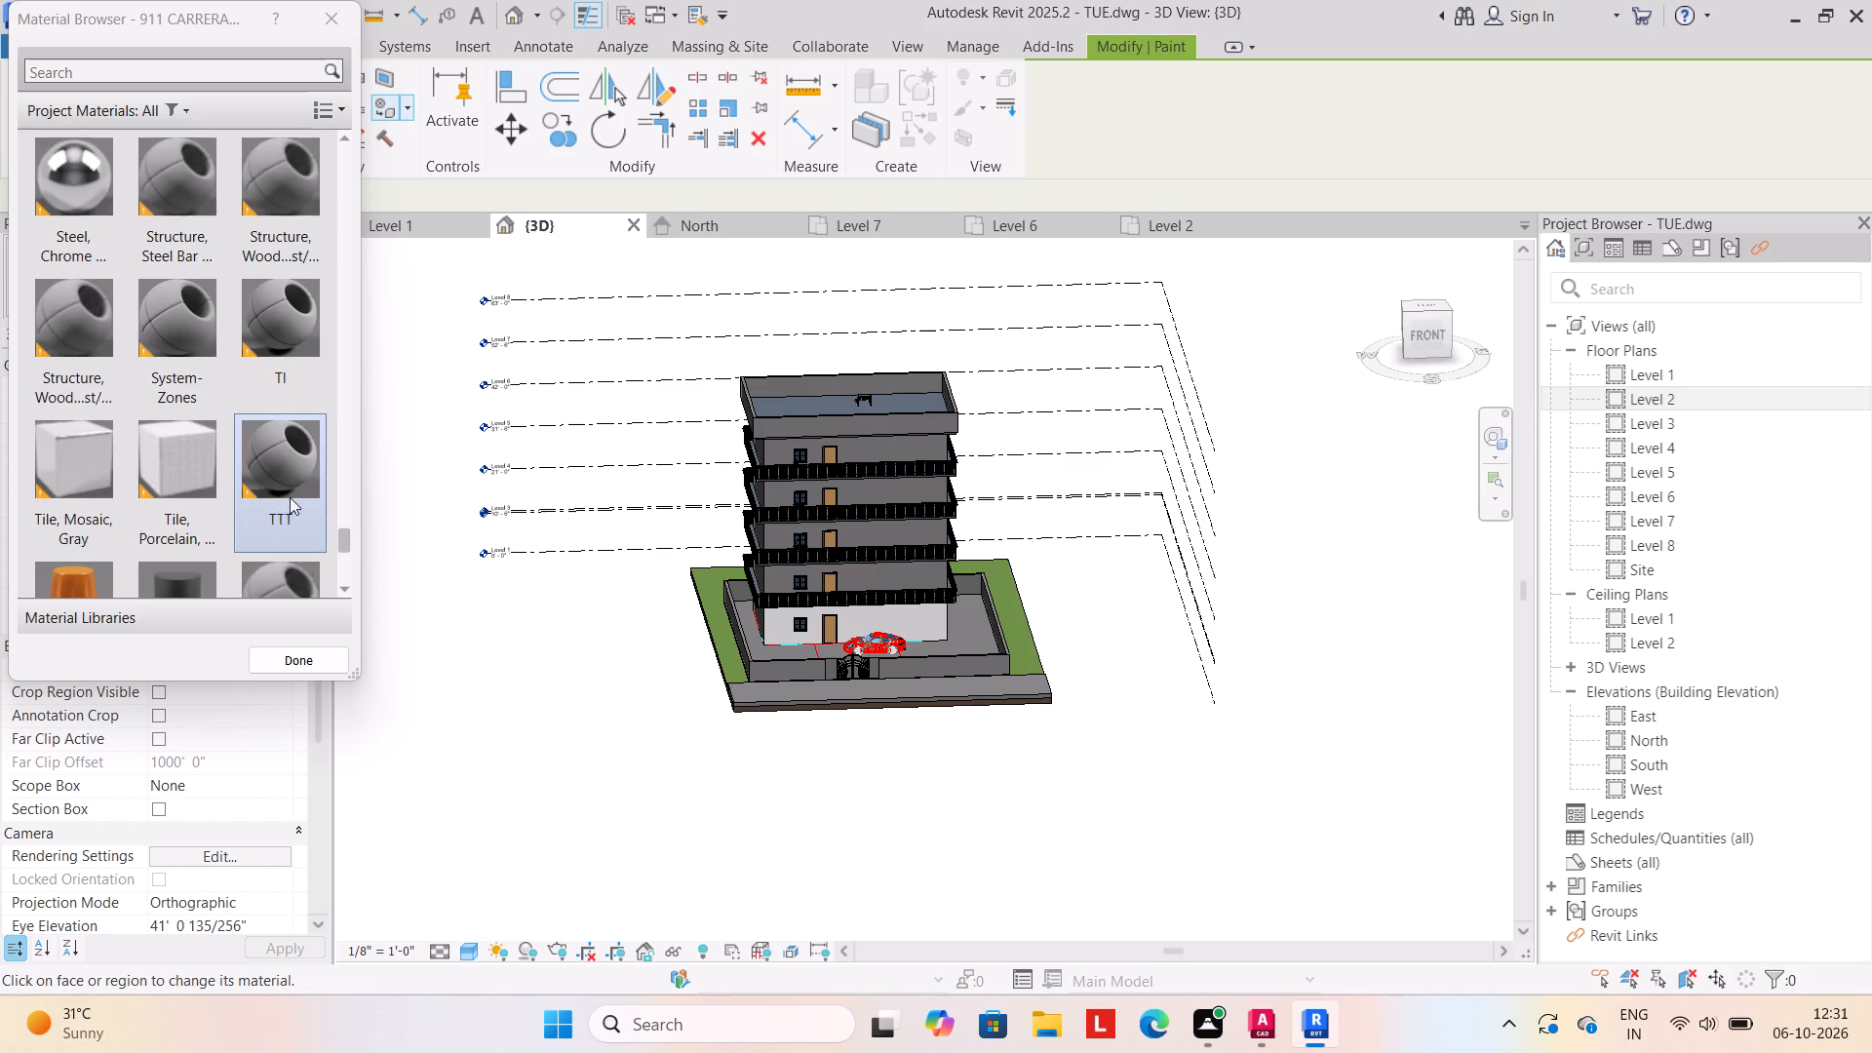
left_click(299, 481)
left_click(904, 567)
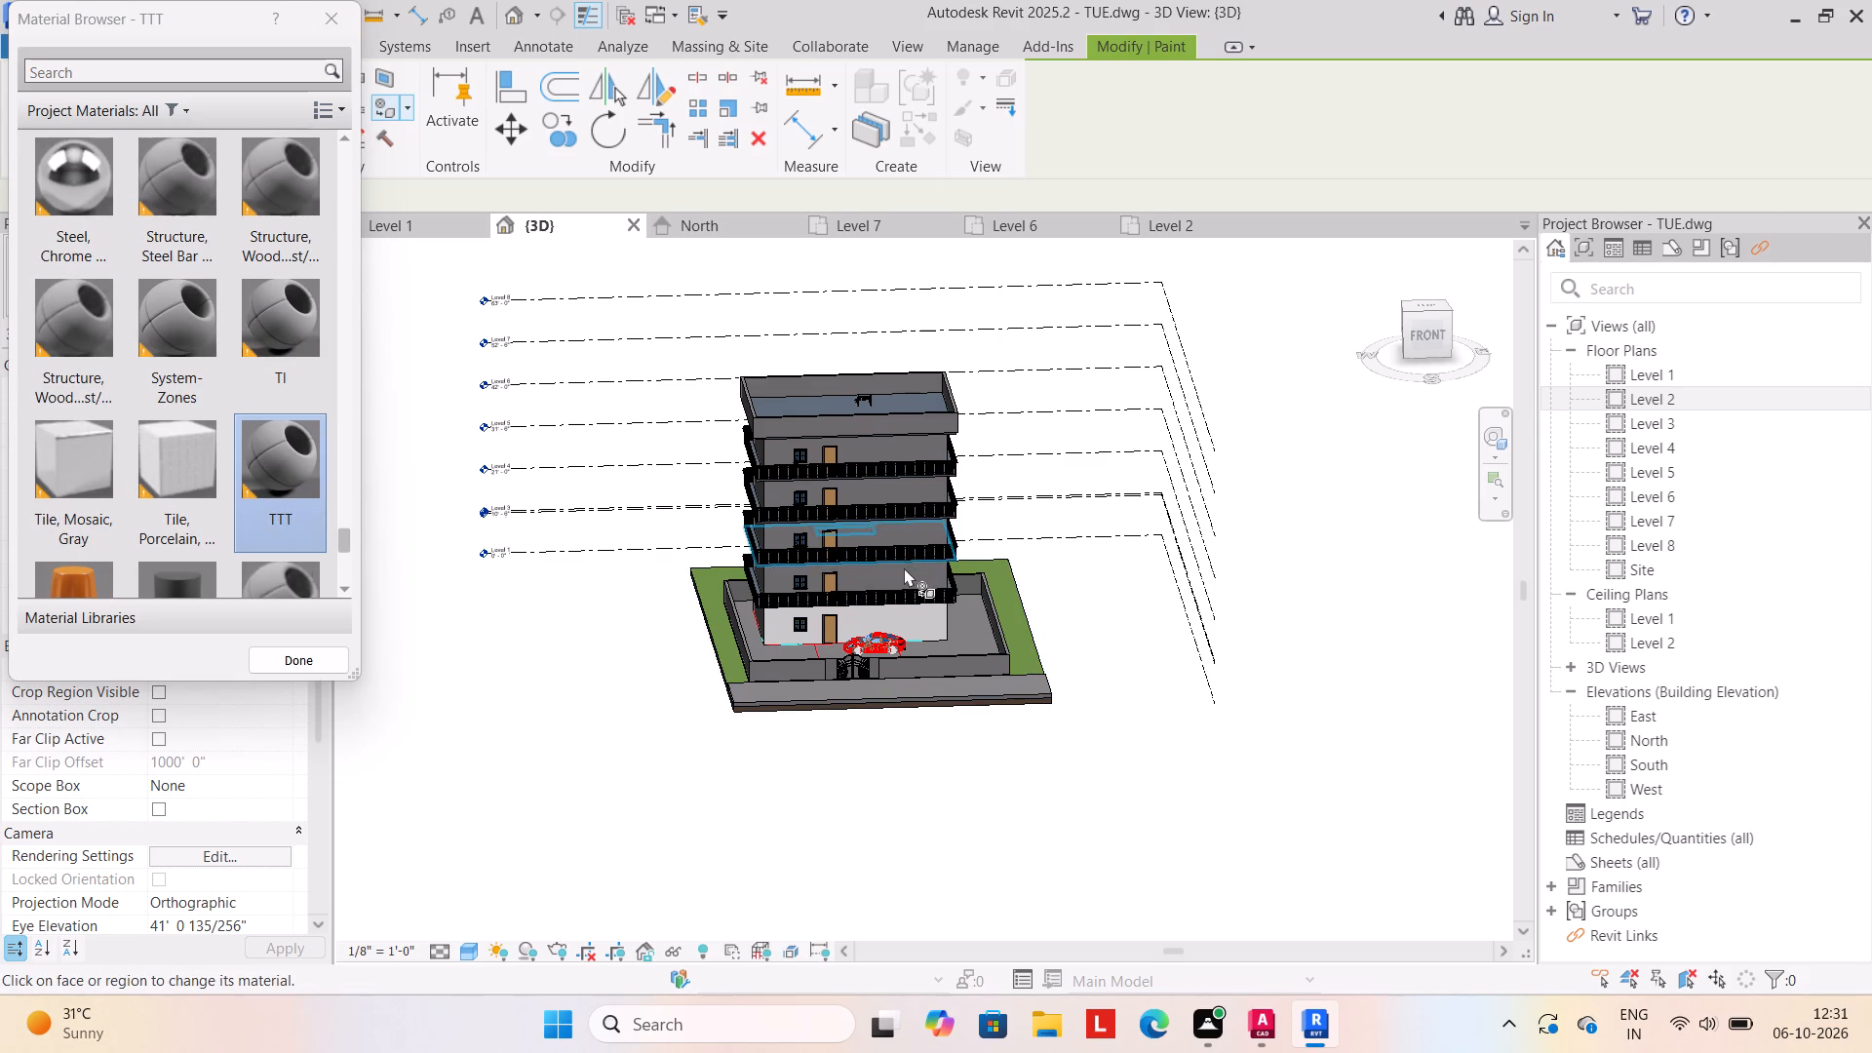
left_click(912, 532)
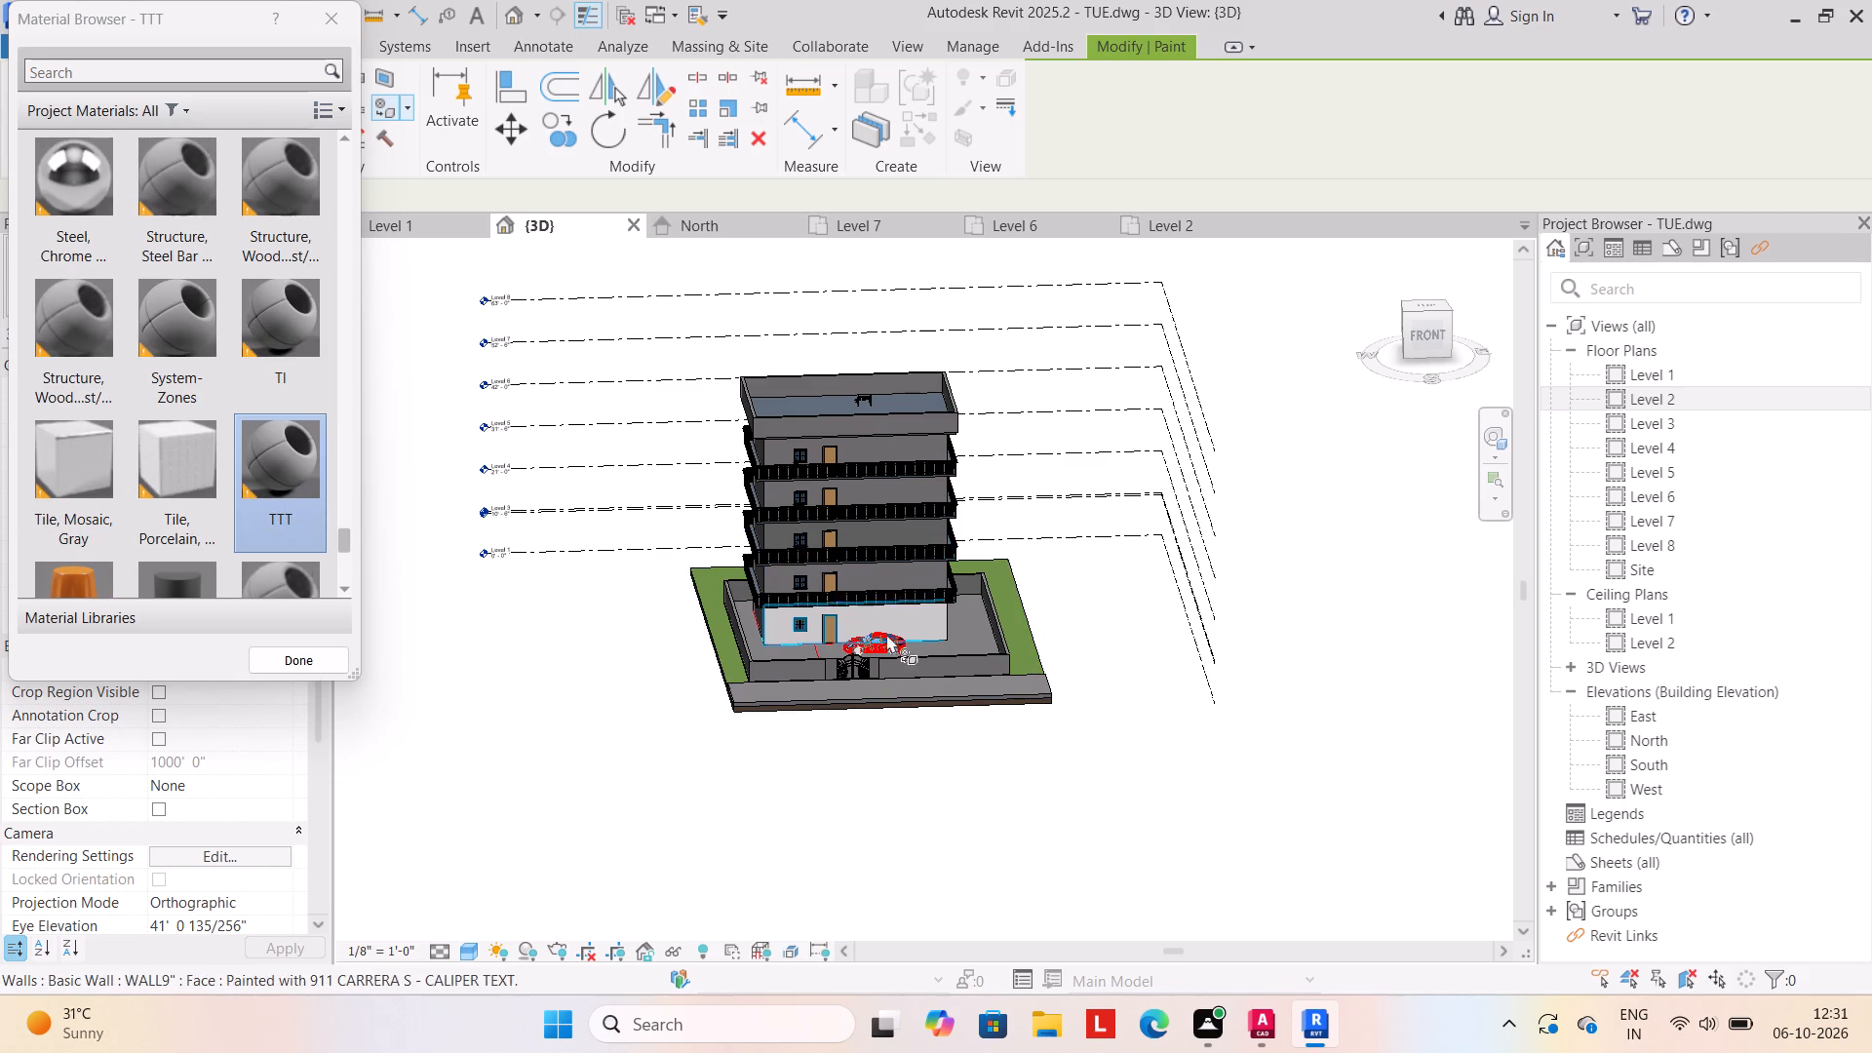
Paint the building's right-side wall faces on all five storeys with the white 911 Carrera S - Caliper Text material.
scroll(182, 380, "up", 4)
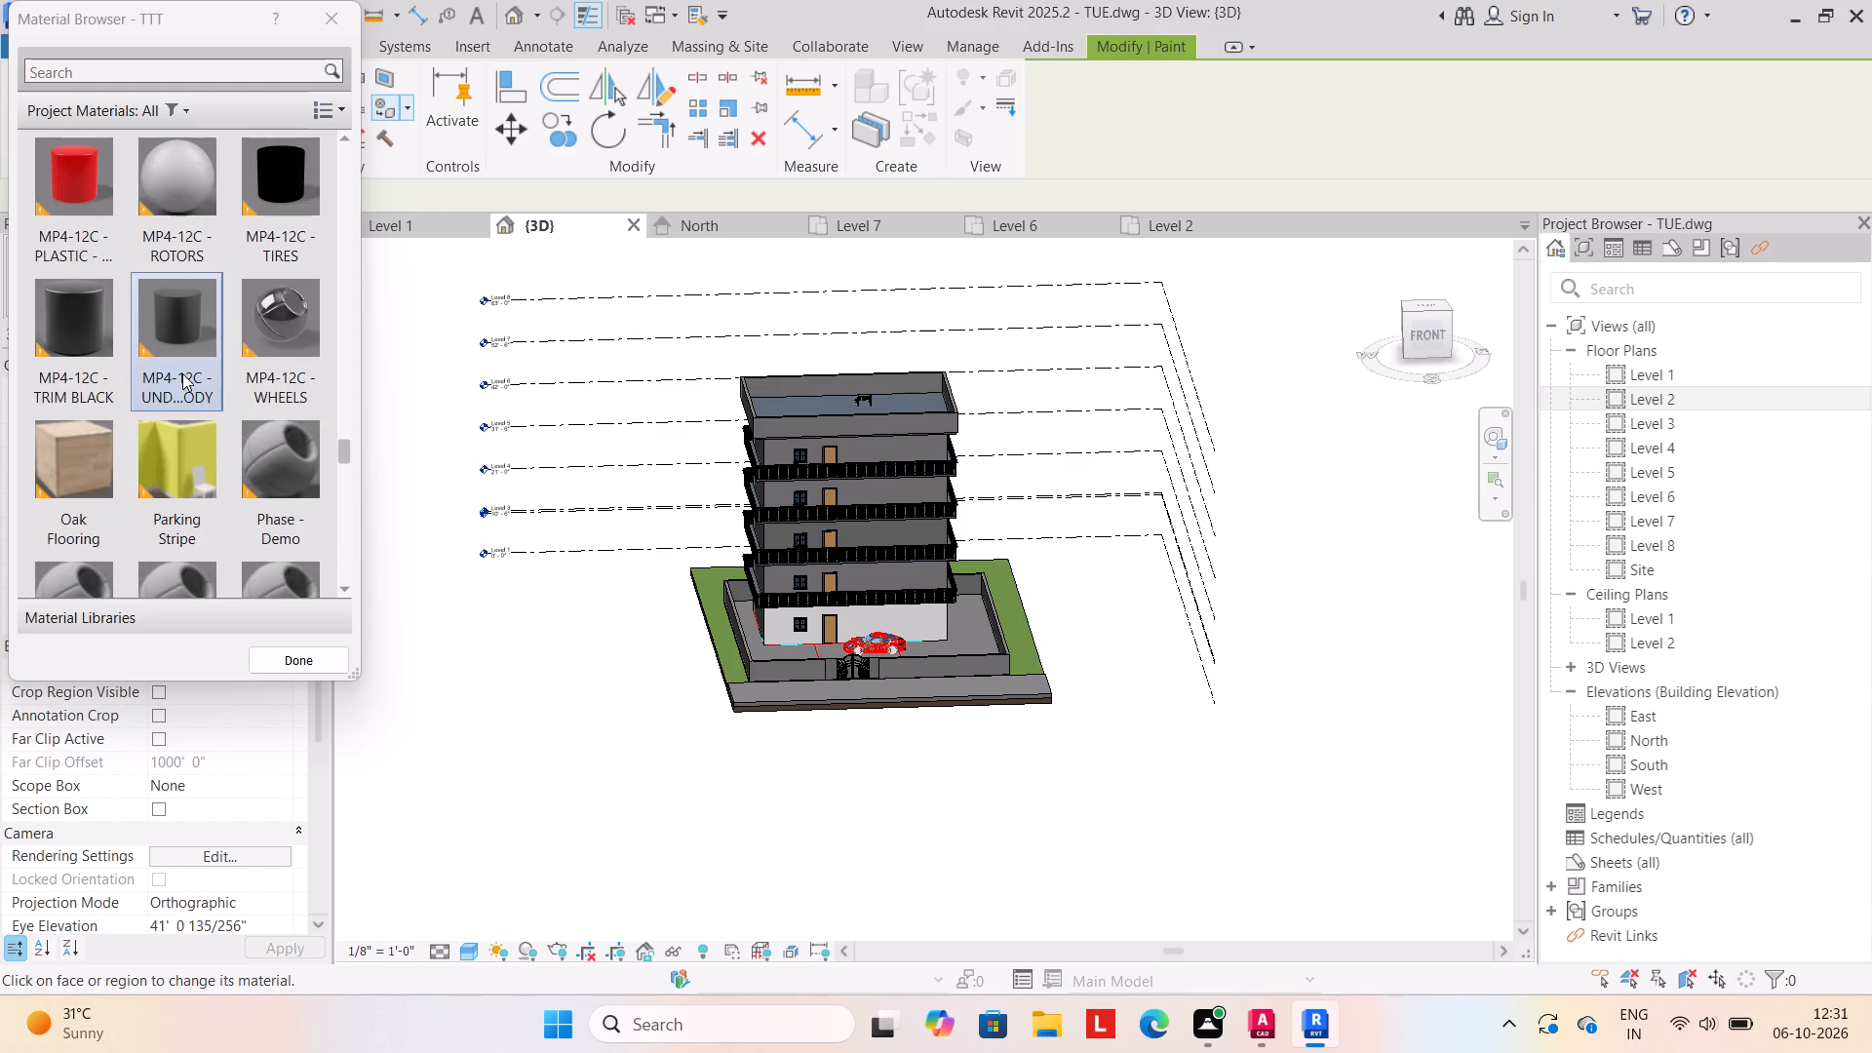
scroll(182, 373, "up", 15)
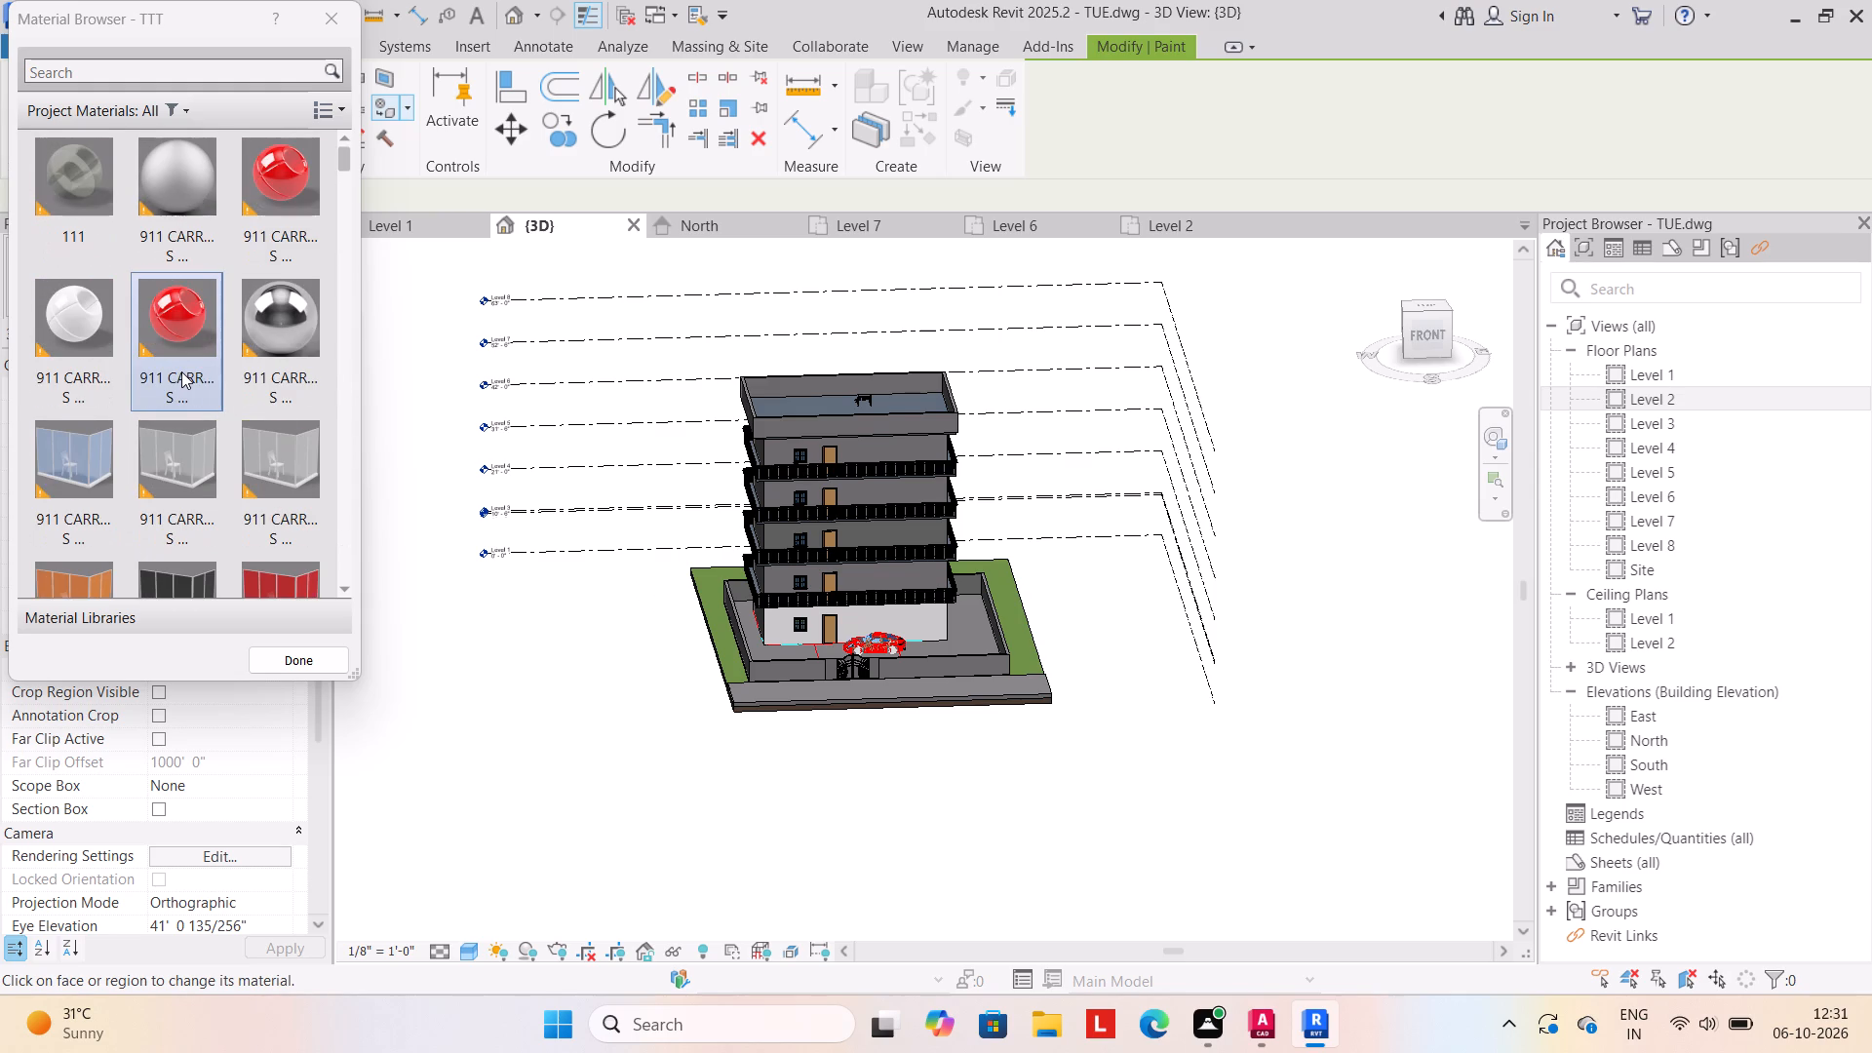
scroll(181, 371, "up", 6)
scroll(181, 371, "down", 3)
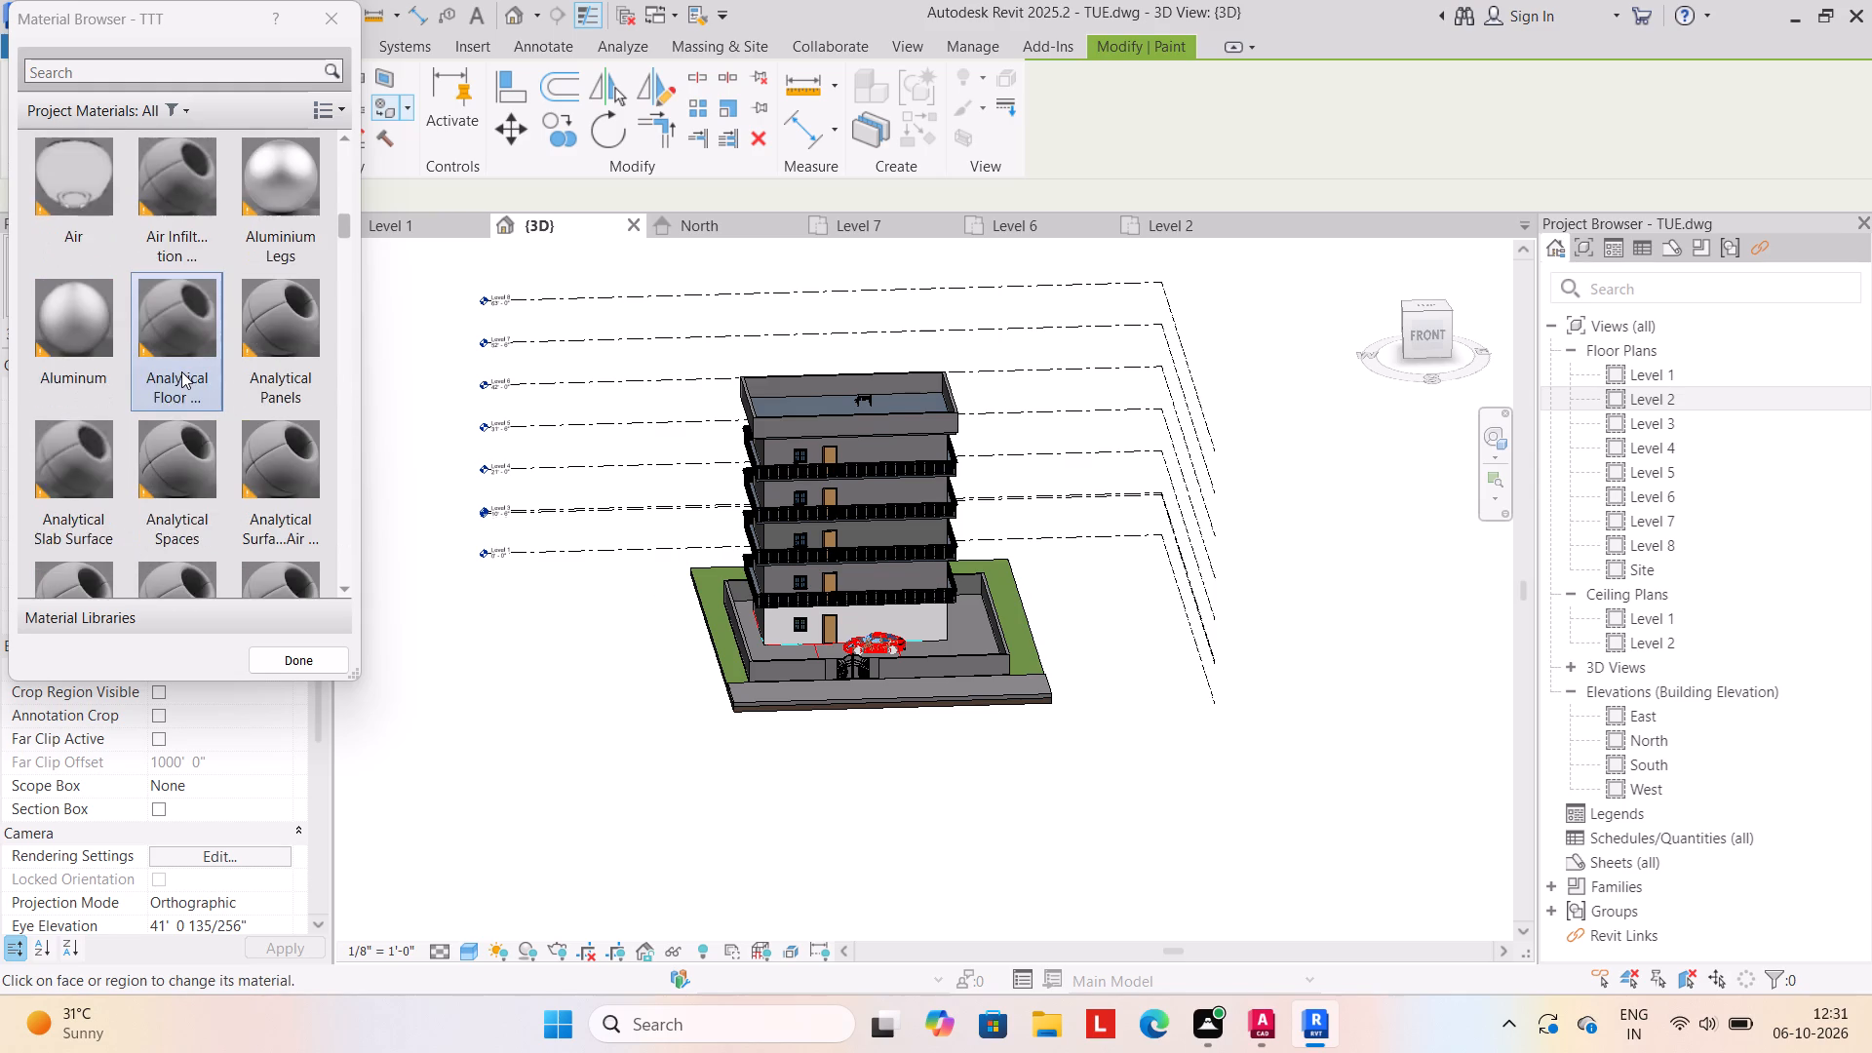
scroll(181, 371, "up", 8)
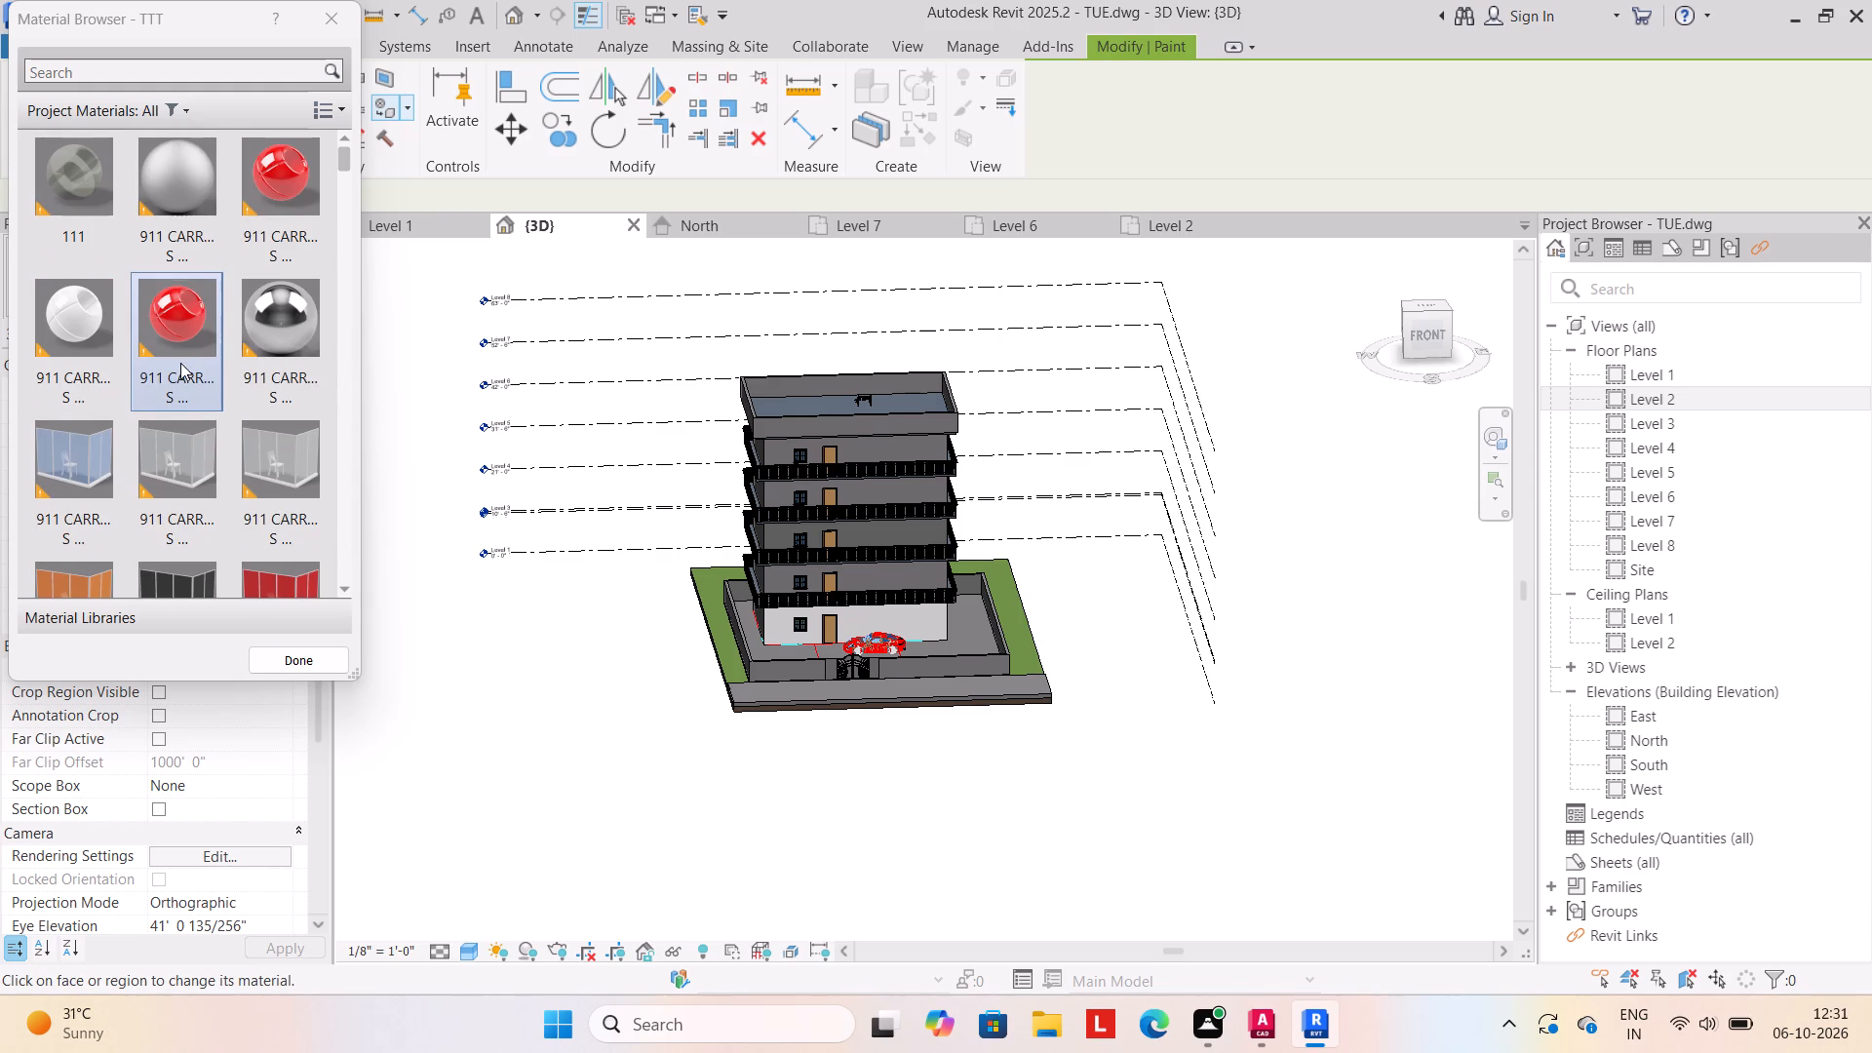
left_click(95, 359)
middle_click_drag(1028, 814, 1022, 814, "shift")
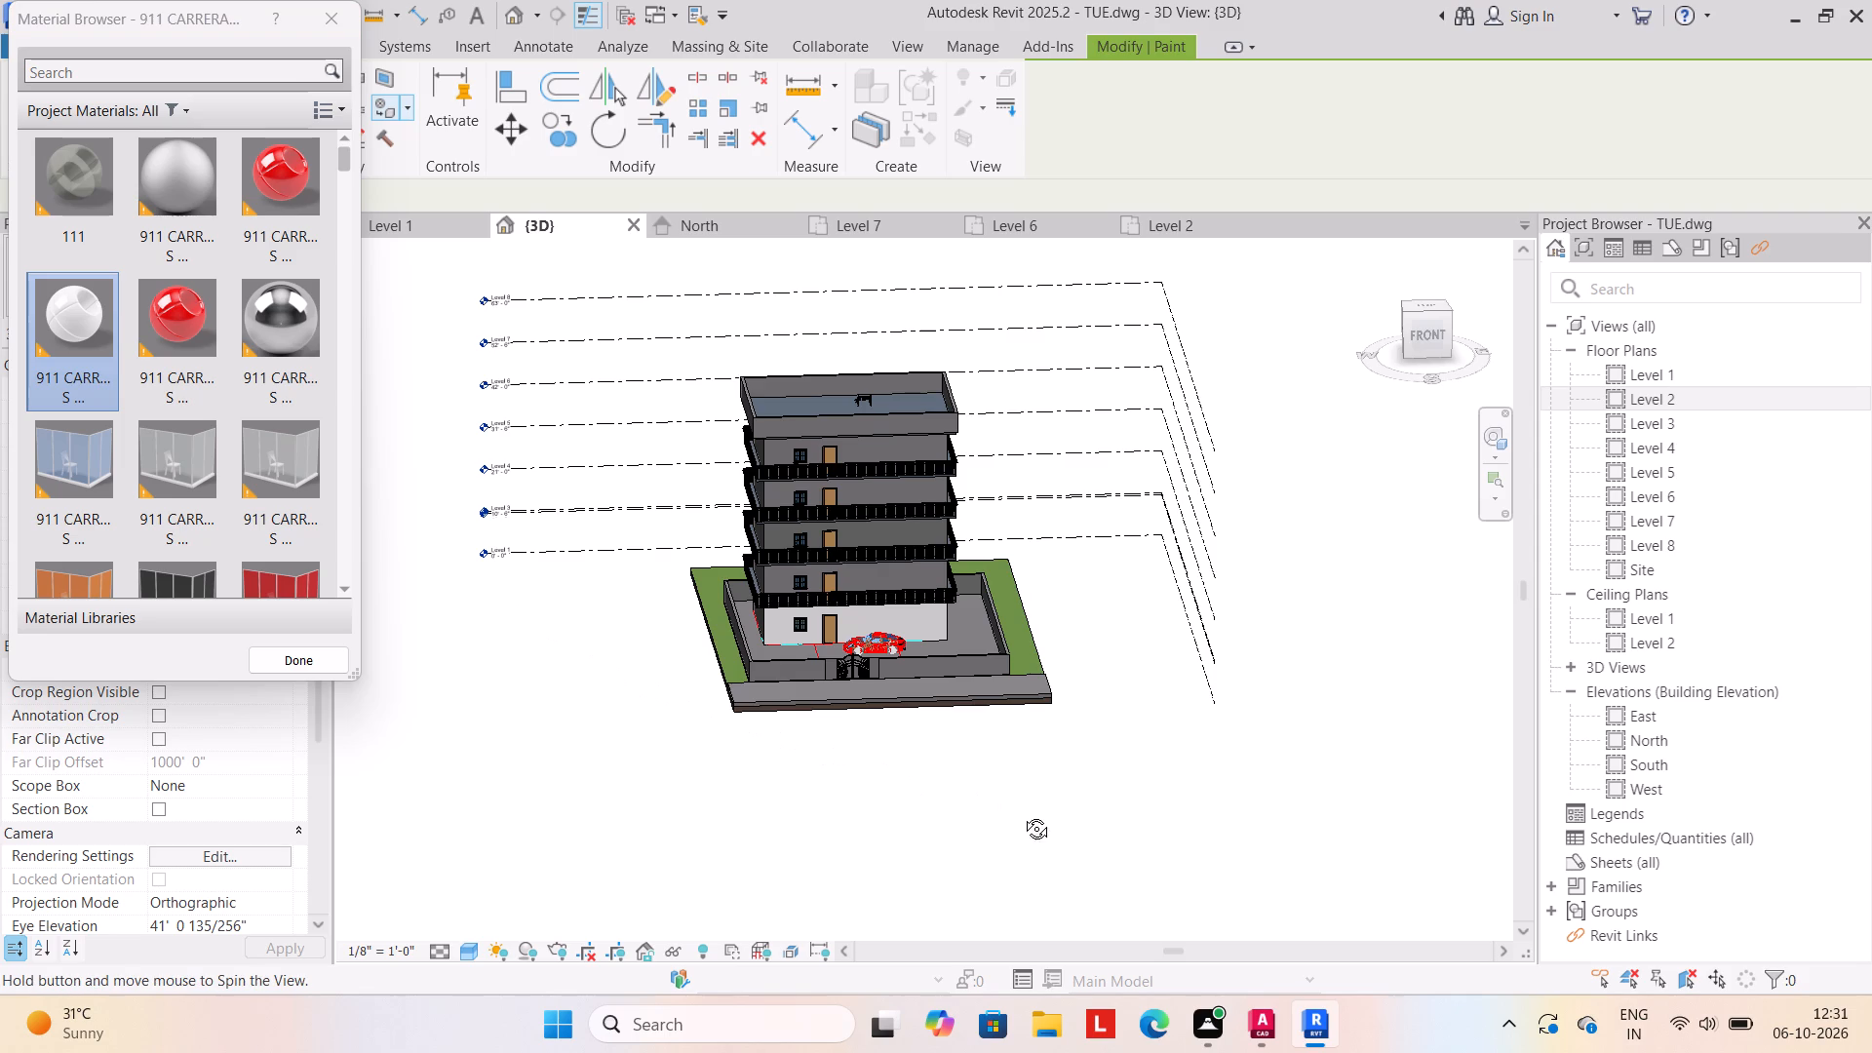
middle_click_drag(1022, 814, 759, 763, "shift")
scroll(760, 739, "up", 1)
left_click(862, 599)
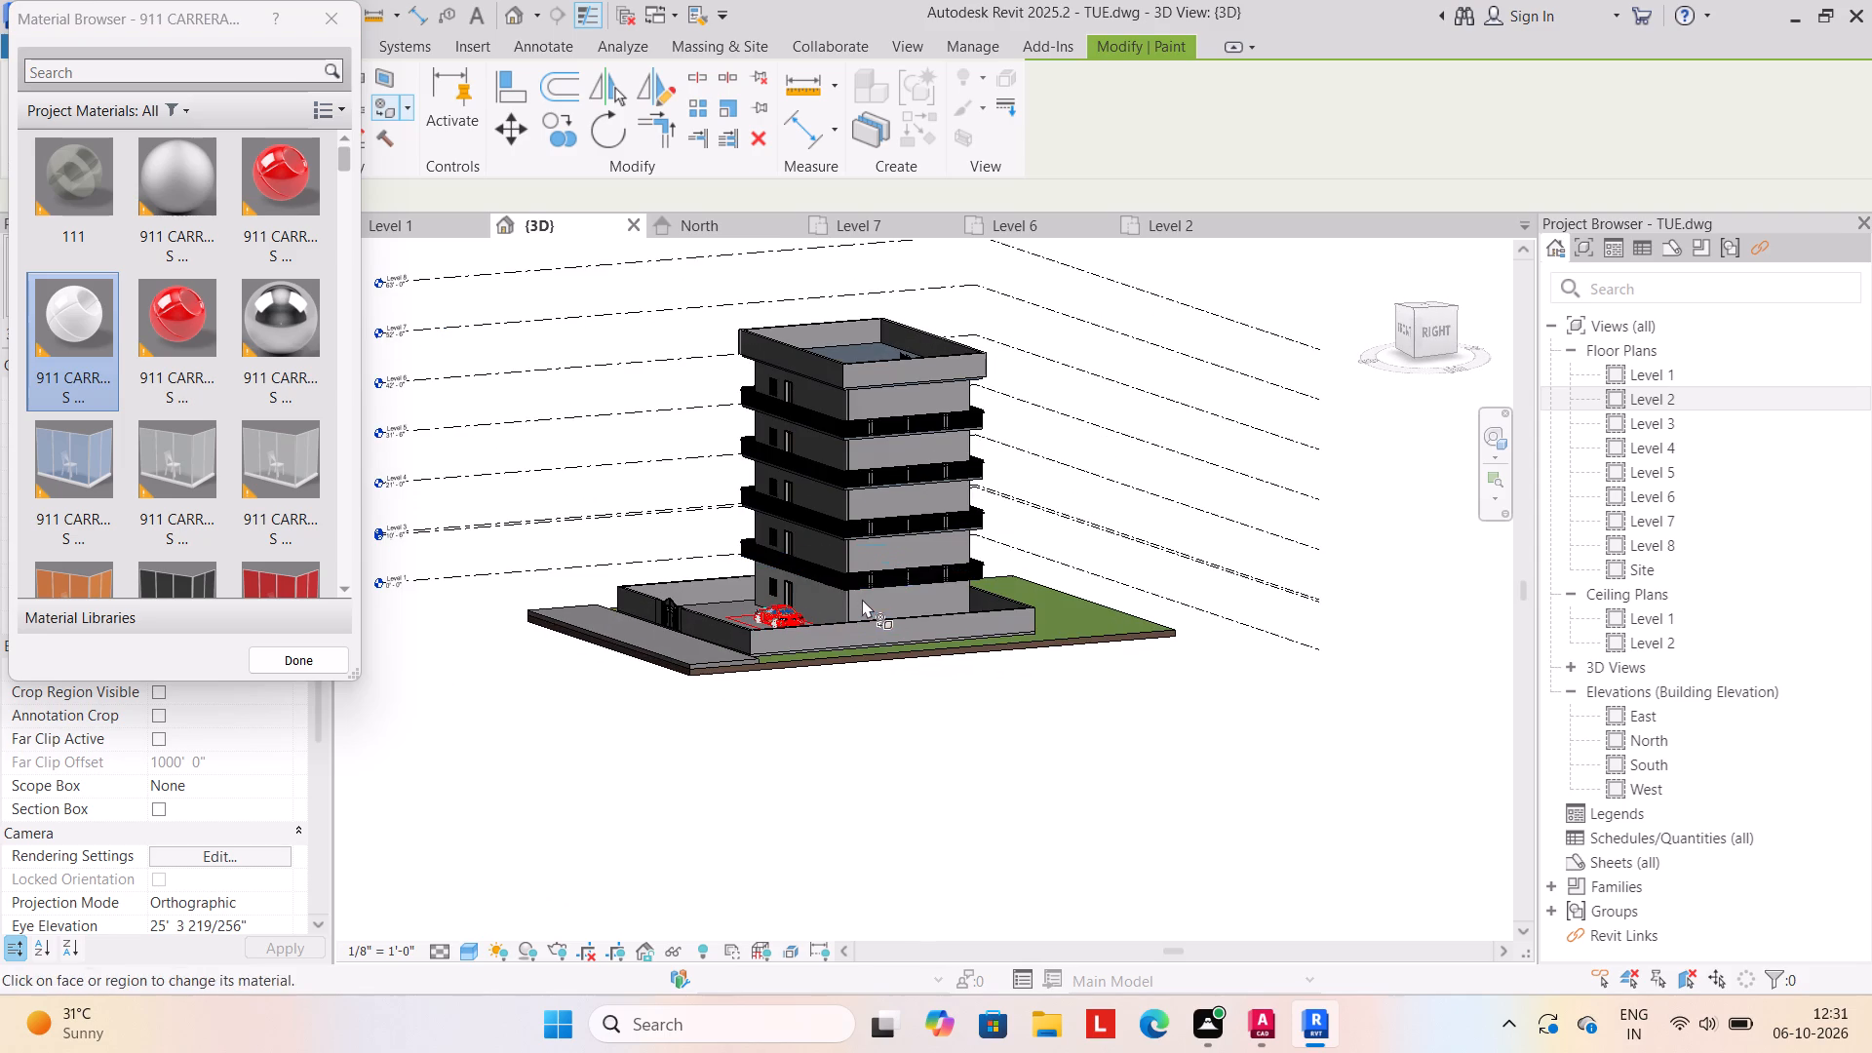
left_click(891, 602)
left_click(928, 547)
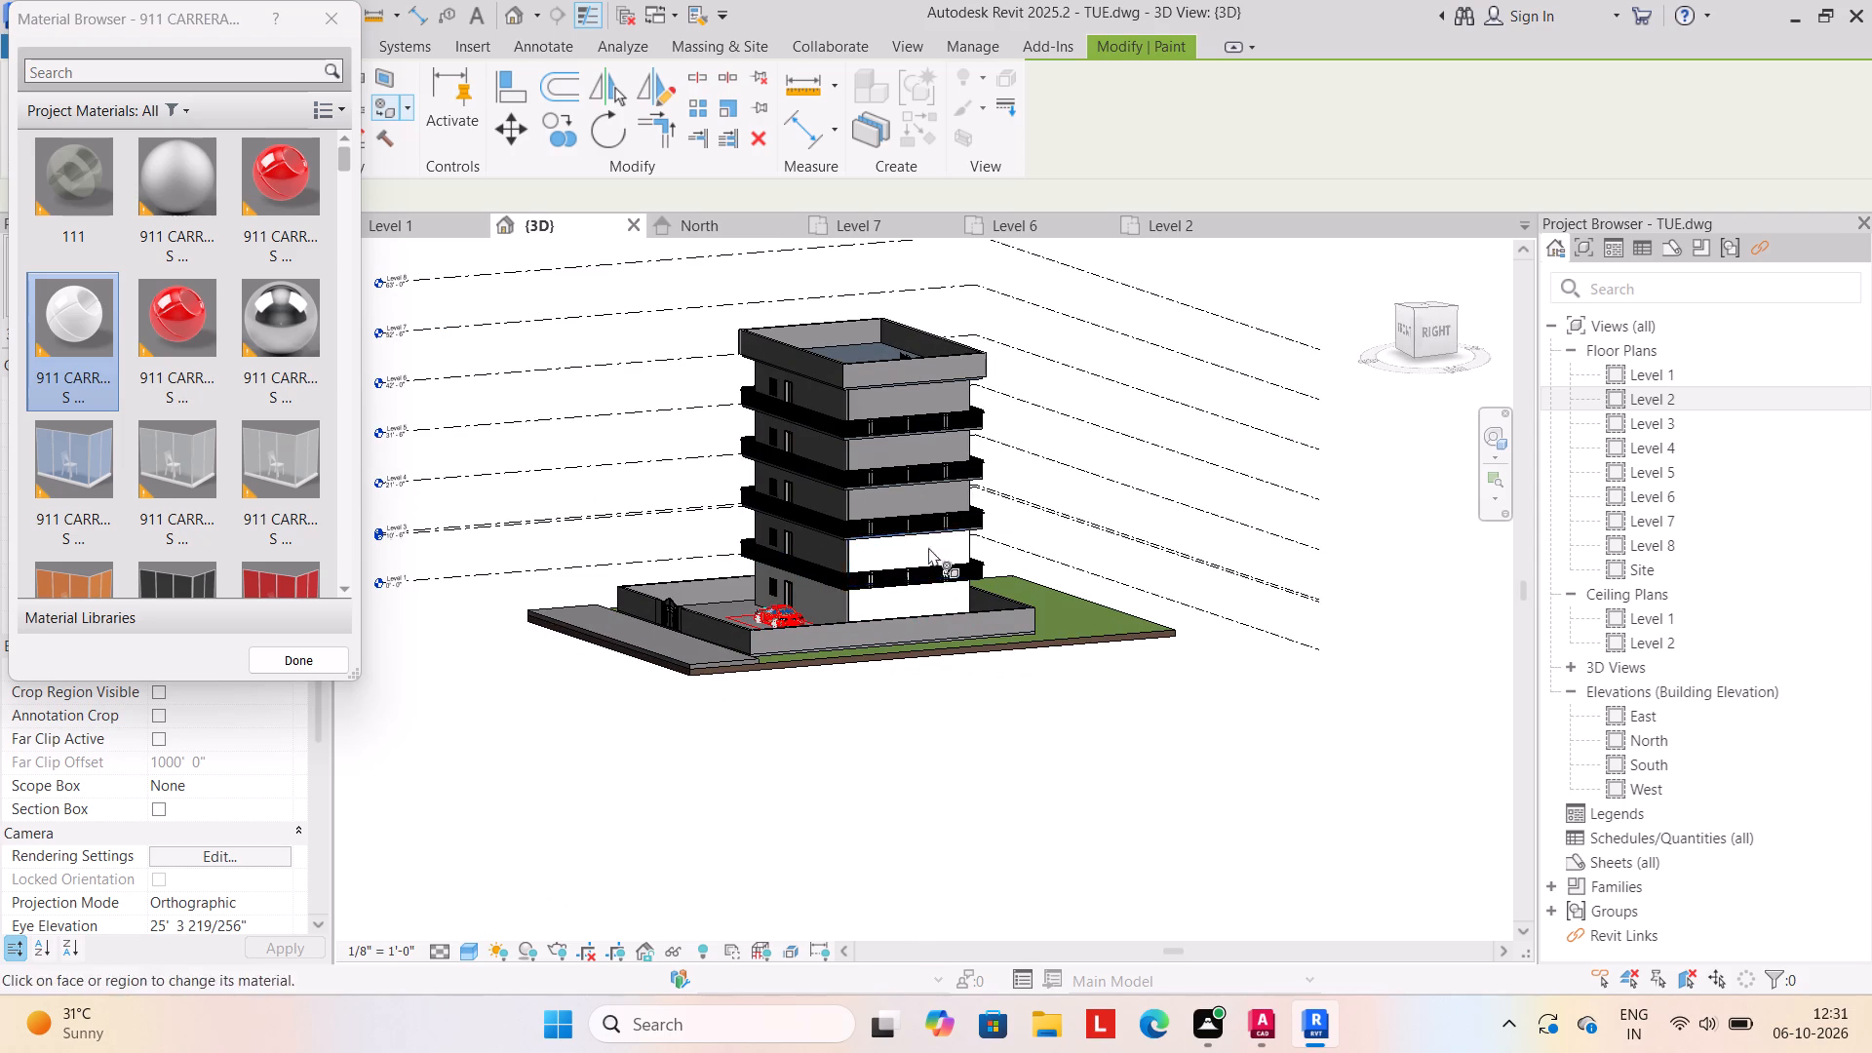
left_click(927, 491)
left_click(925, 446)
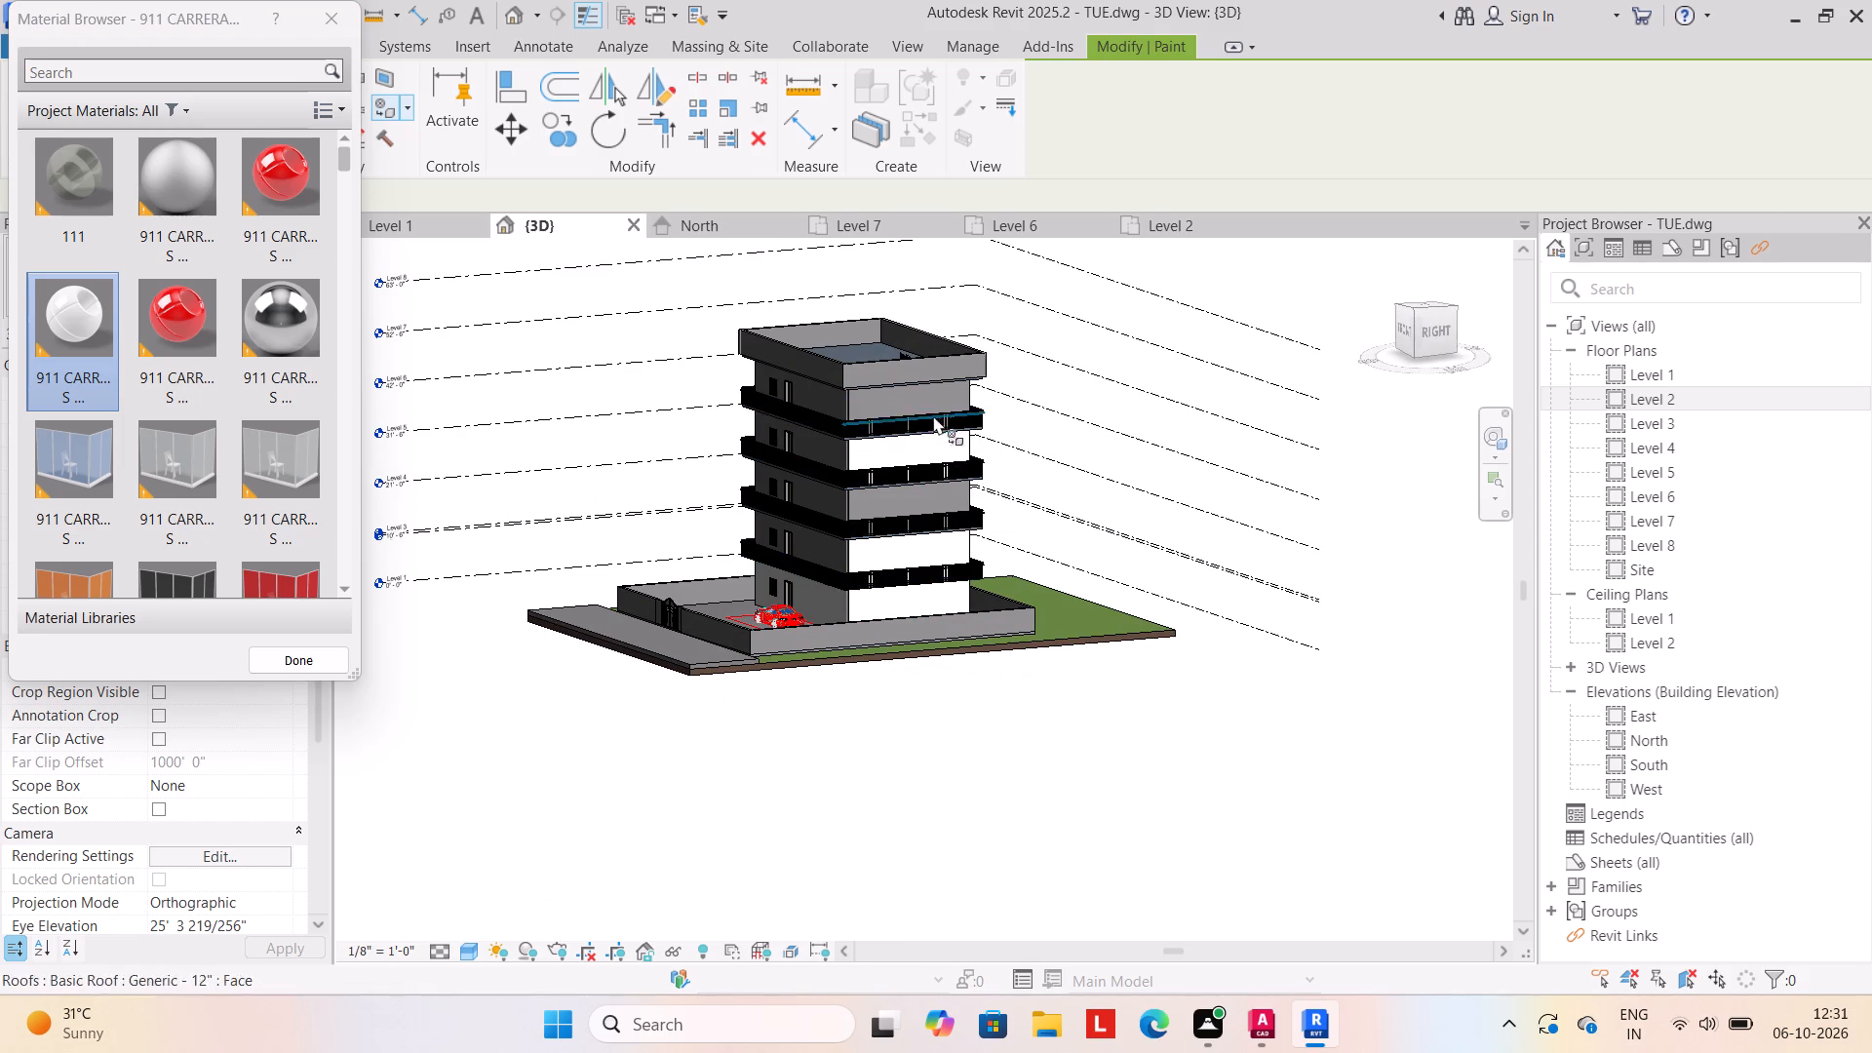
left_click(933, 396)
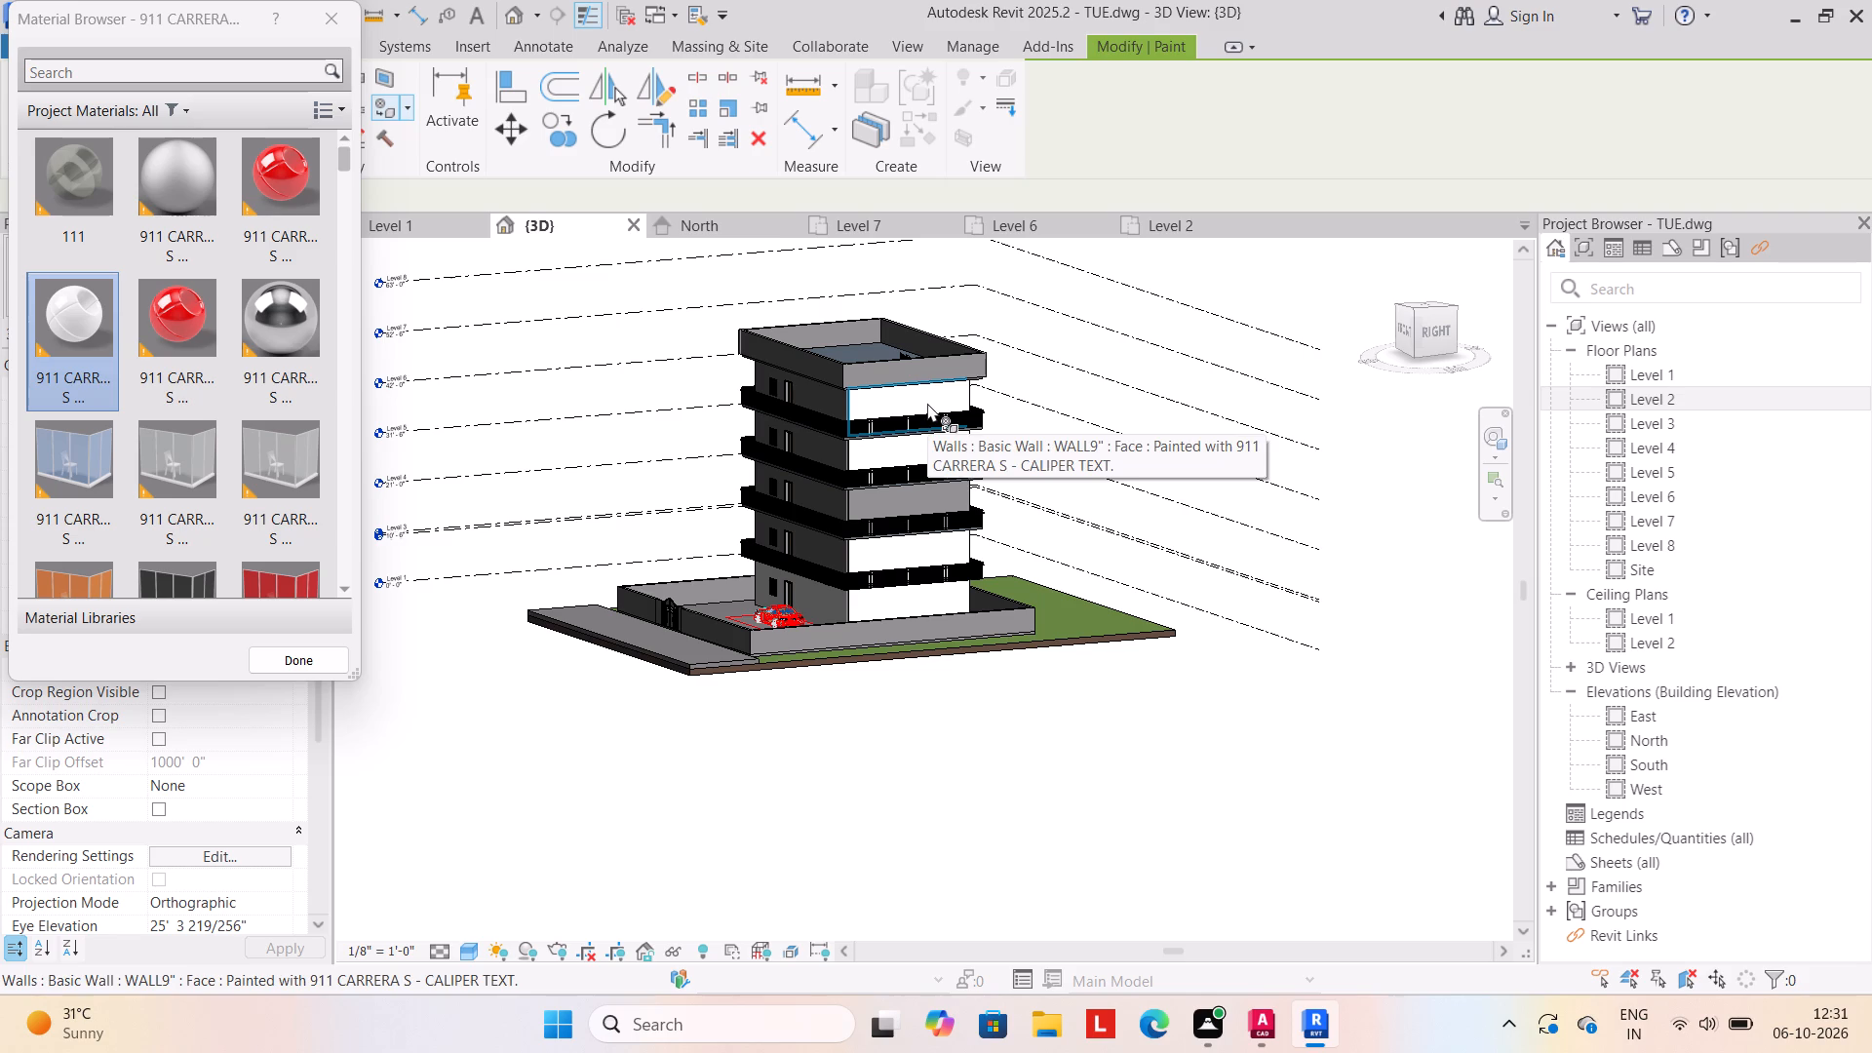
left_click(921, 495)
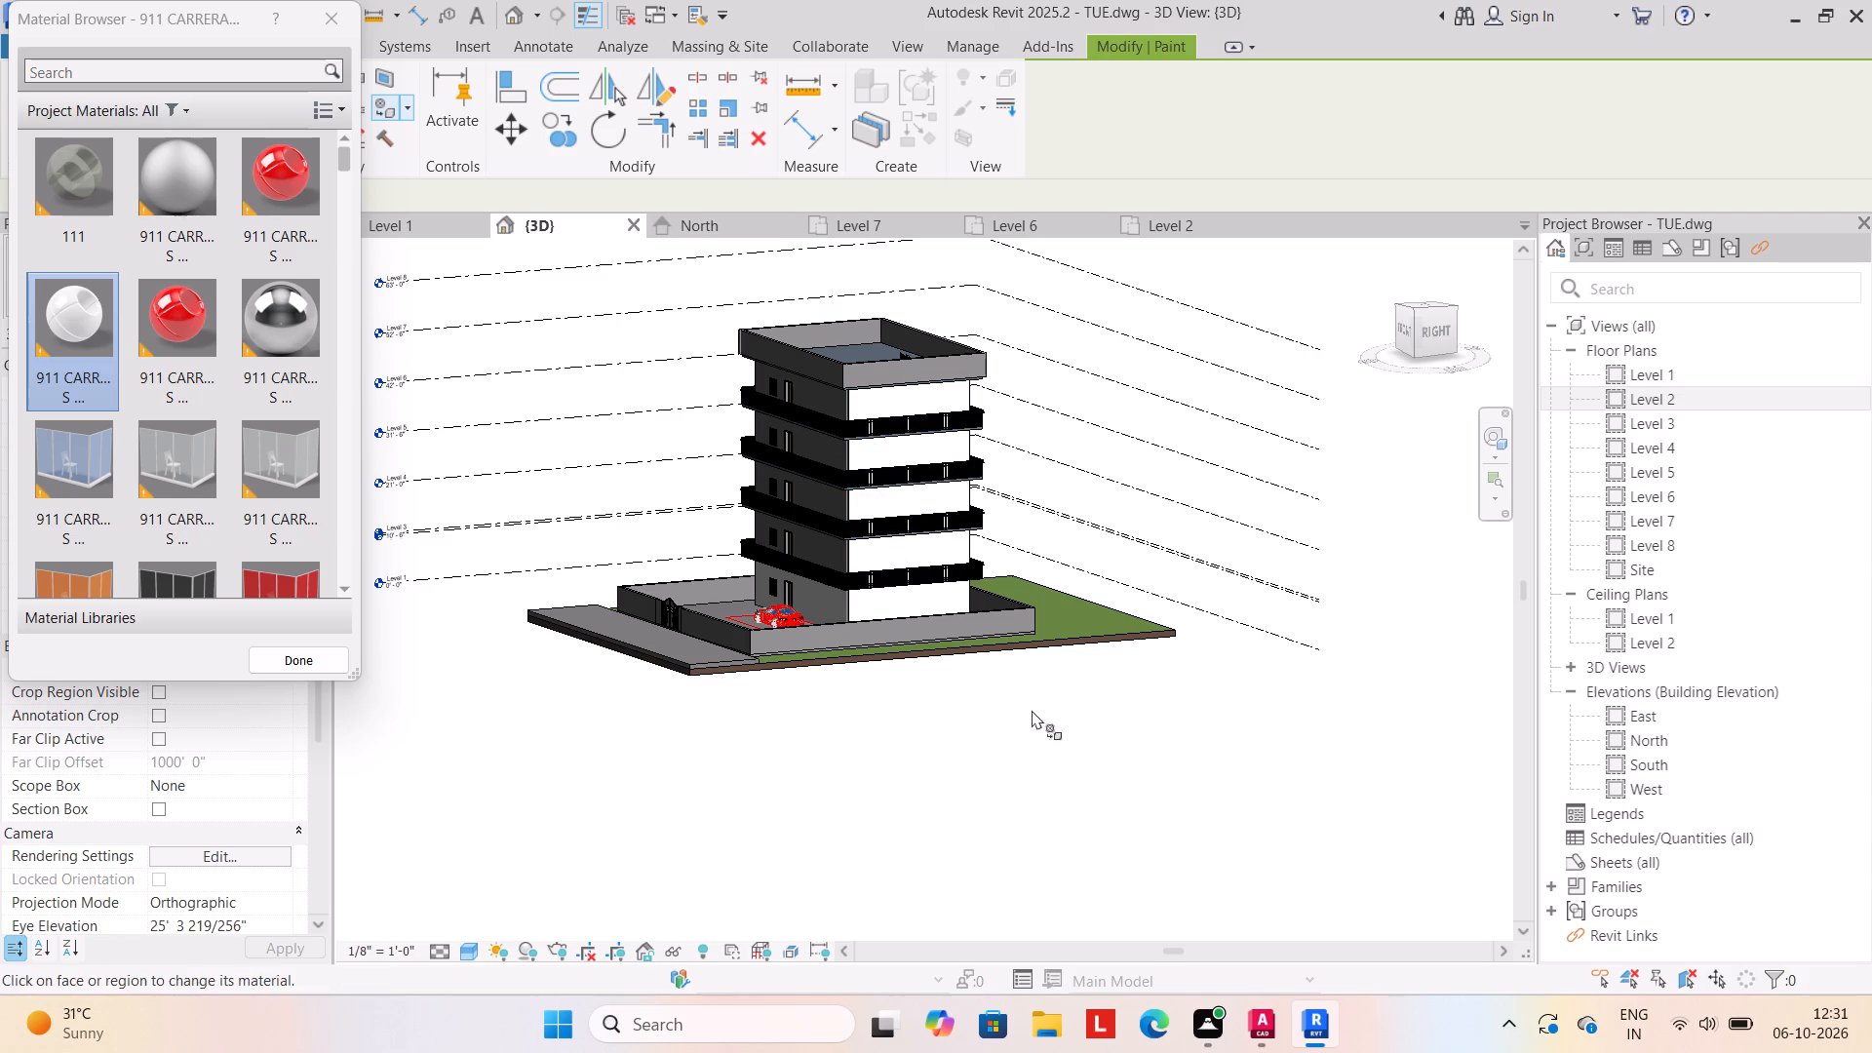
Paint the building's rear wall faces on all five storeys with the same white 911 Carrera S - Caliper Text material.
middle_click_drag(1062, 869, 690, 833, "shift")
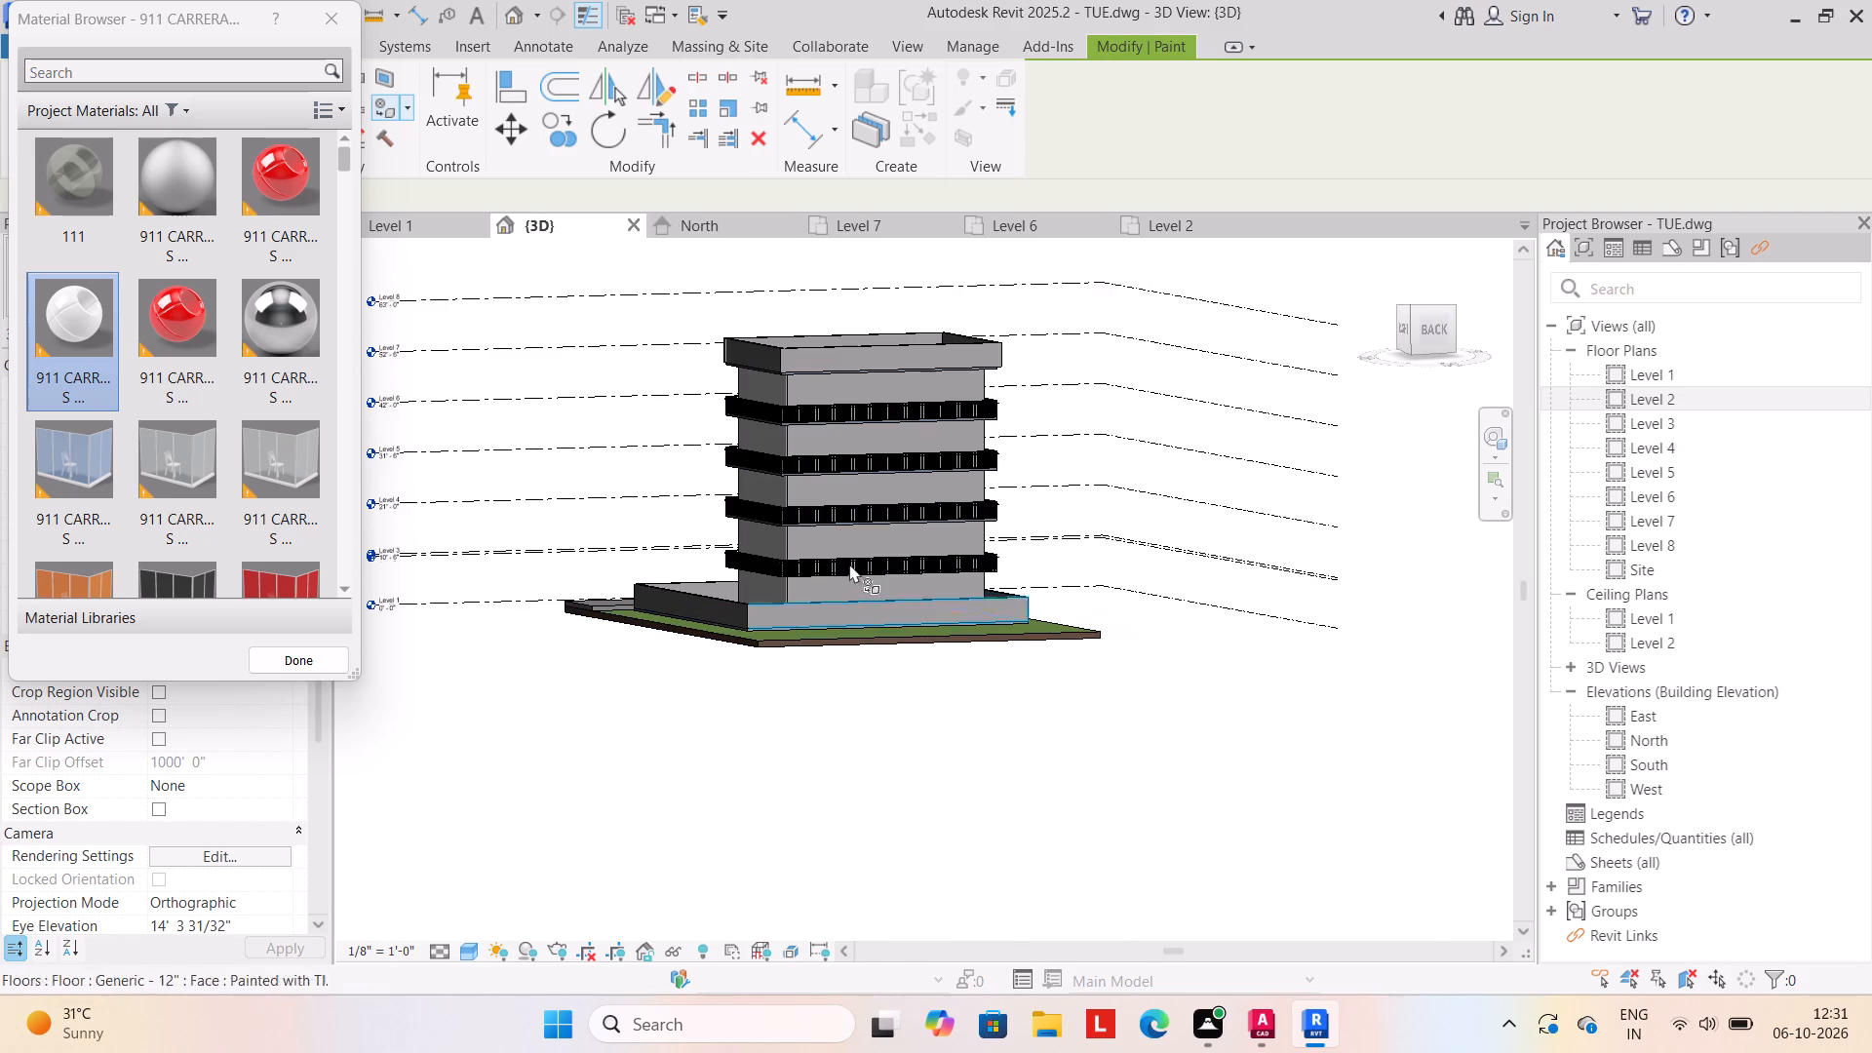
scroll(858, 586, "up", 3)
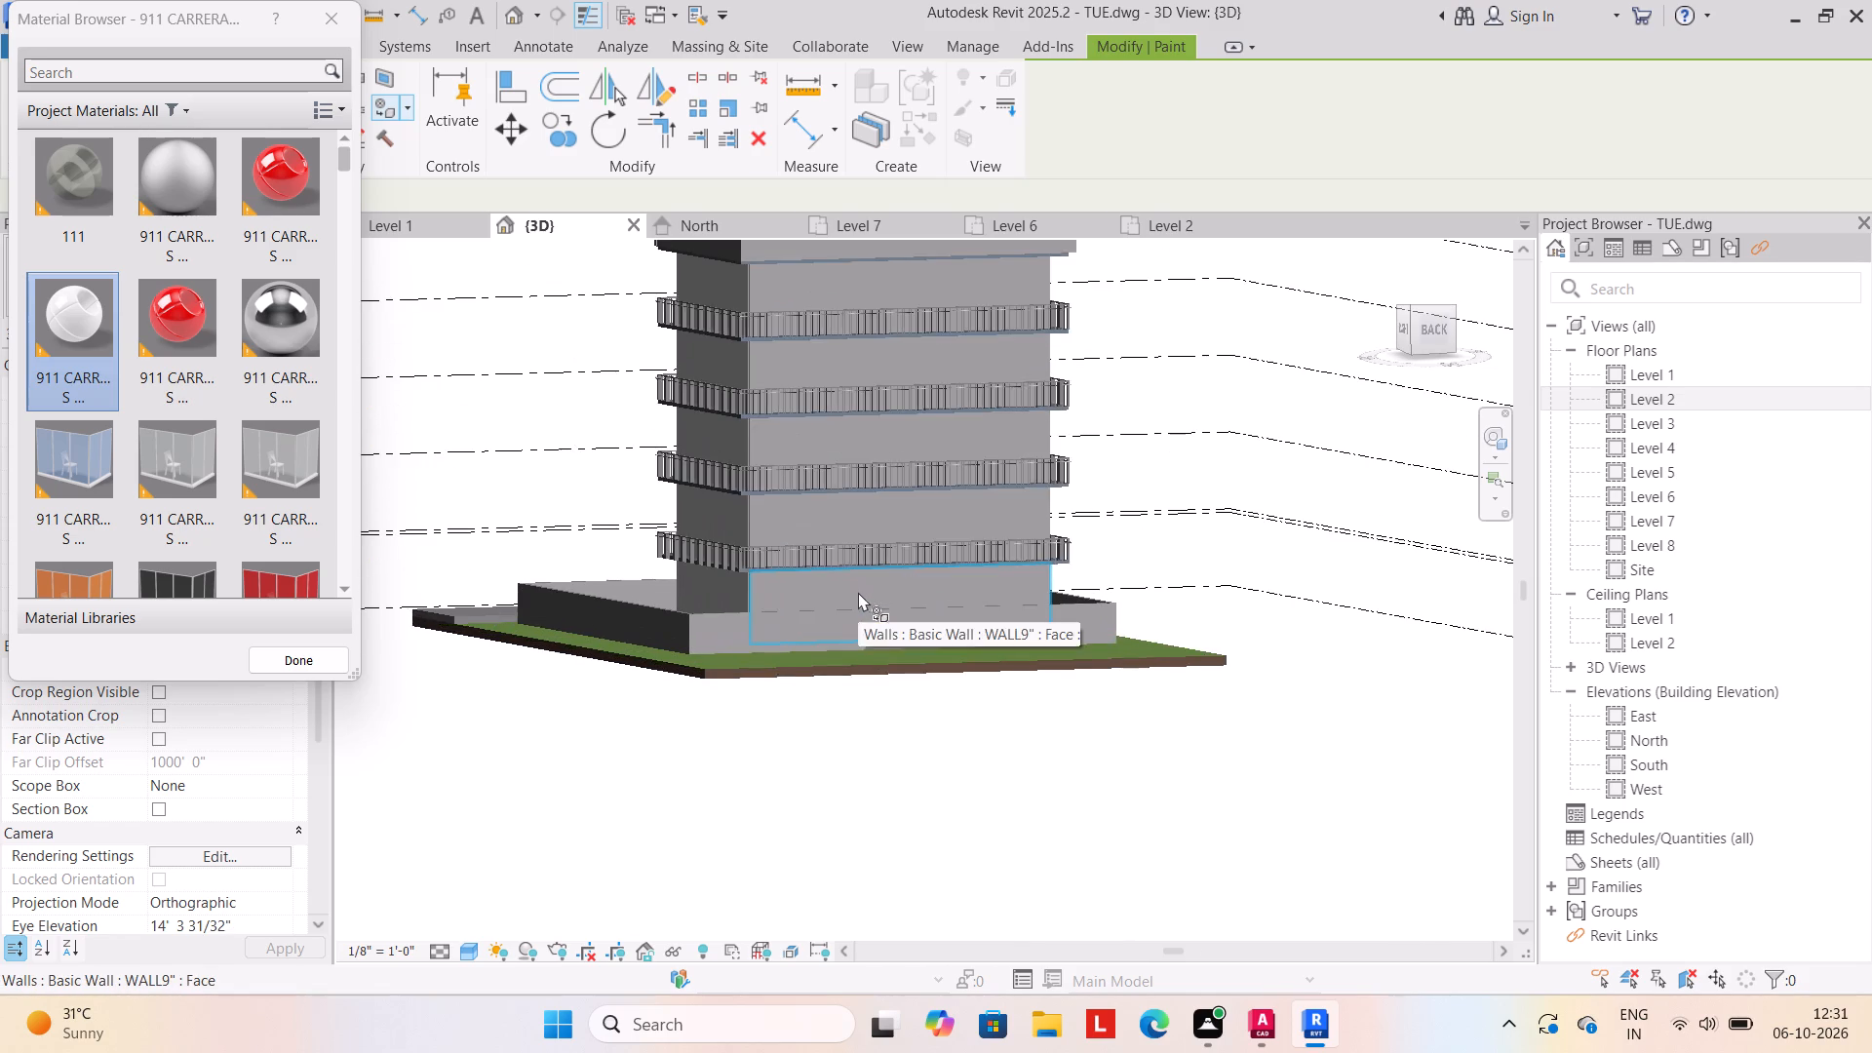
left_click(858, 592)
left_click(871, 511)
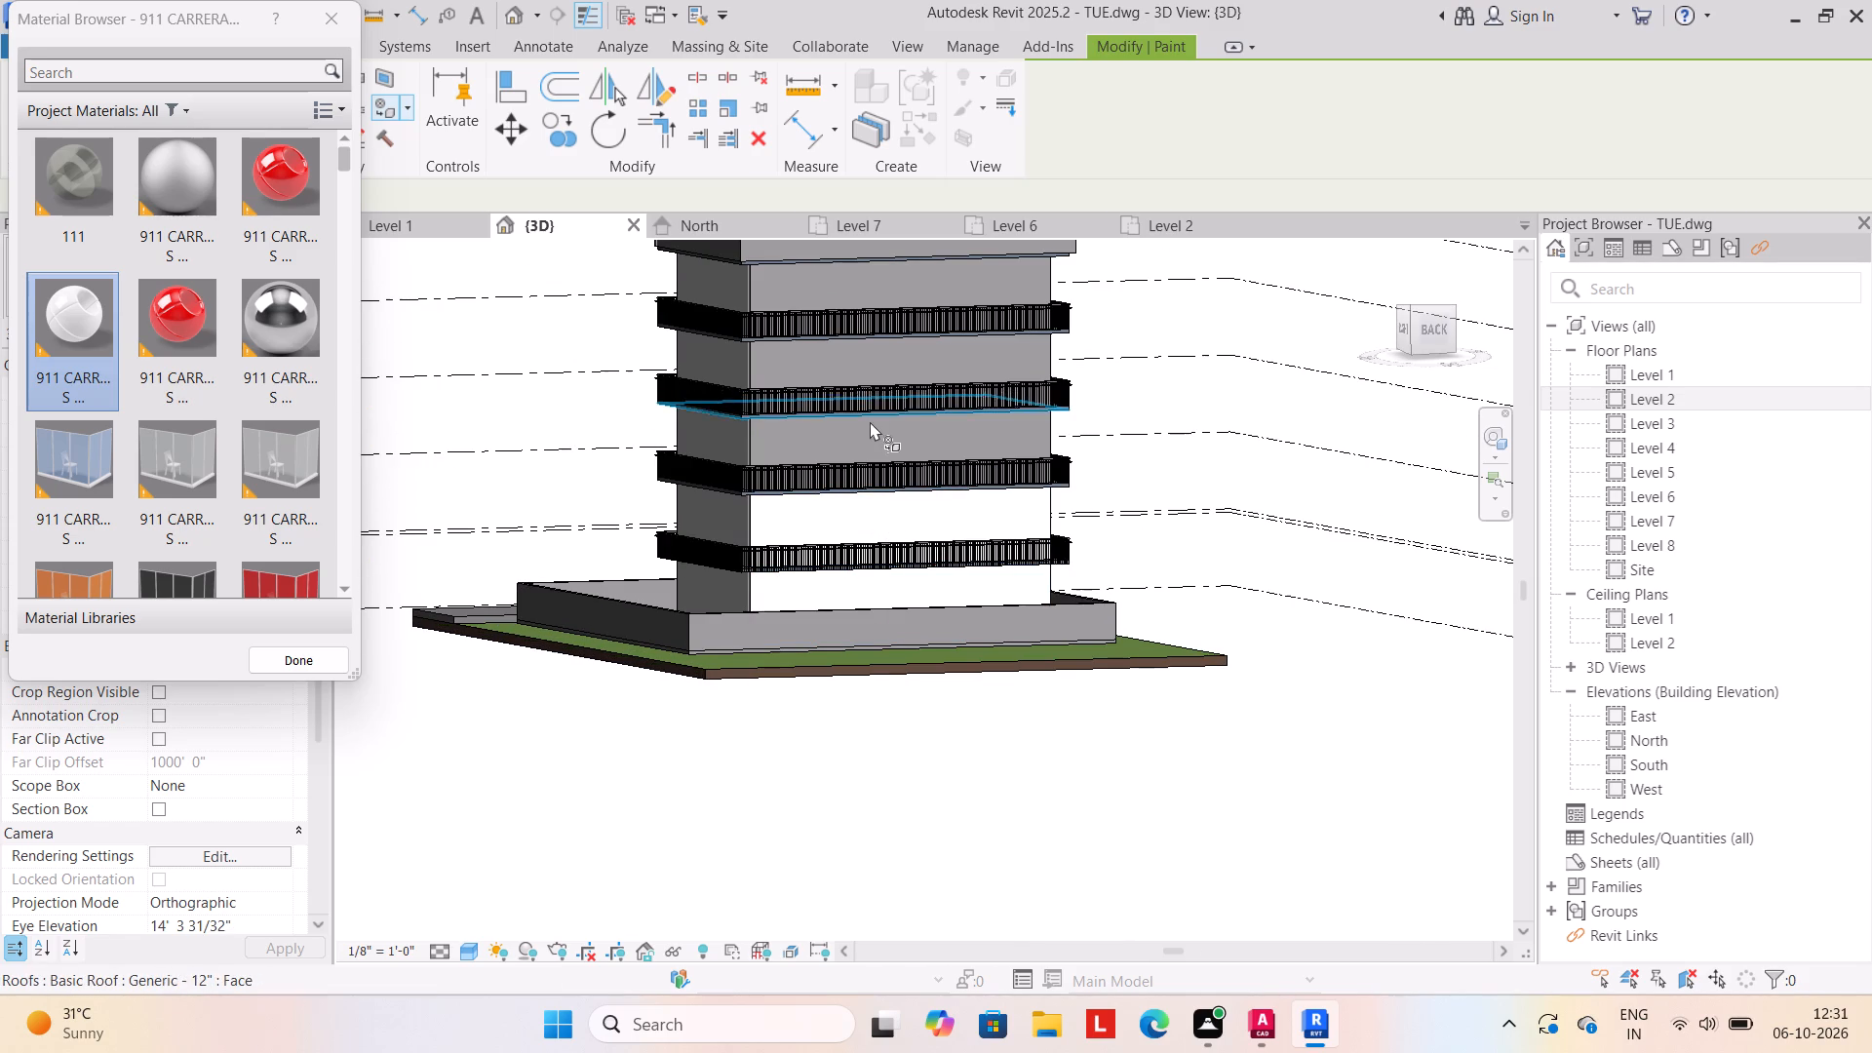
left_click(870, 429)
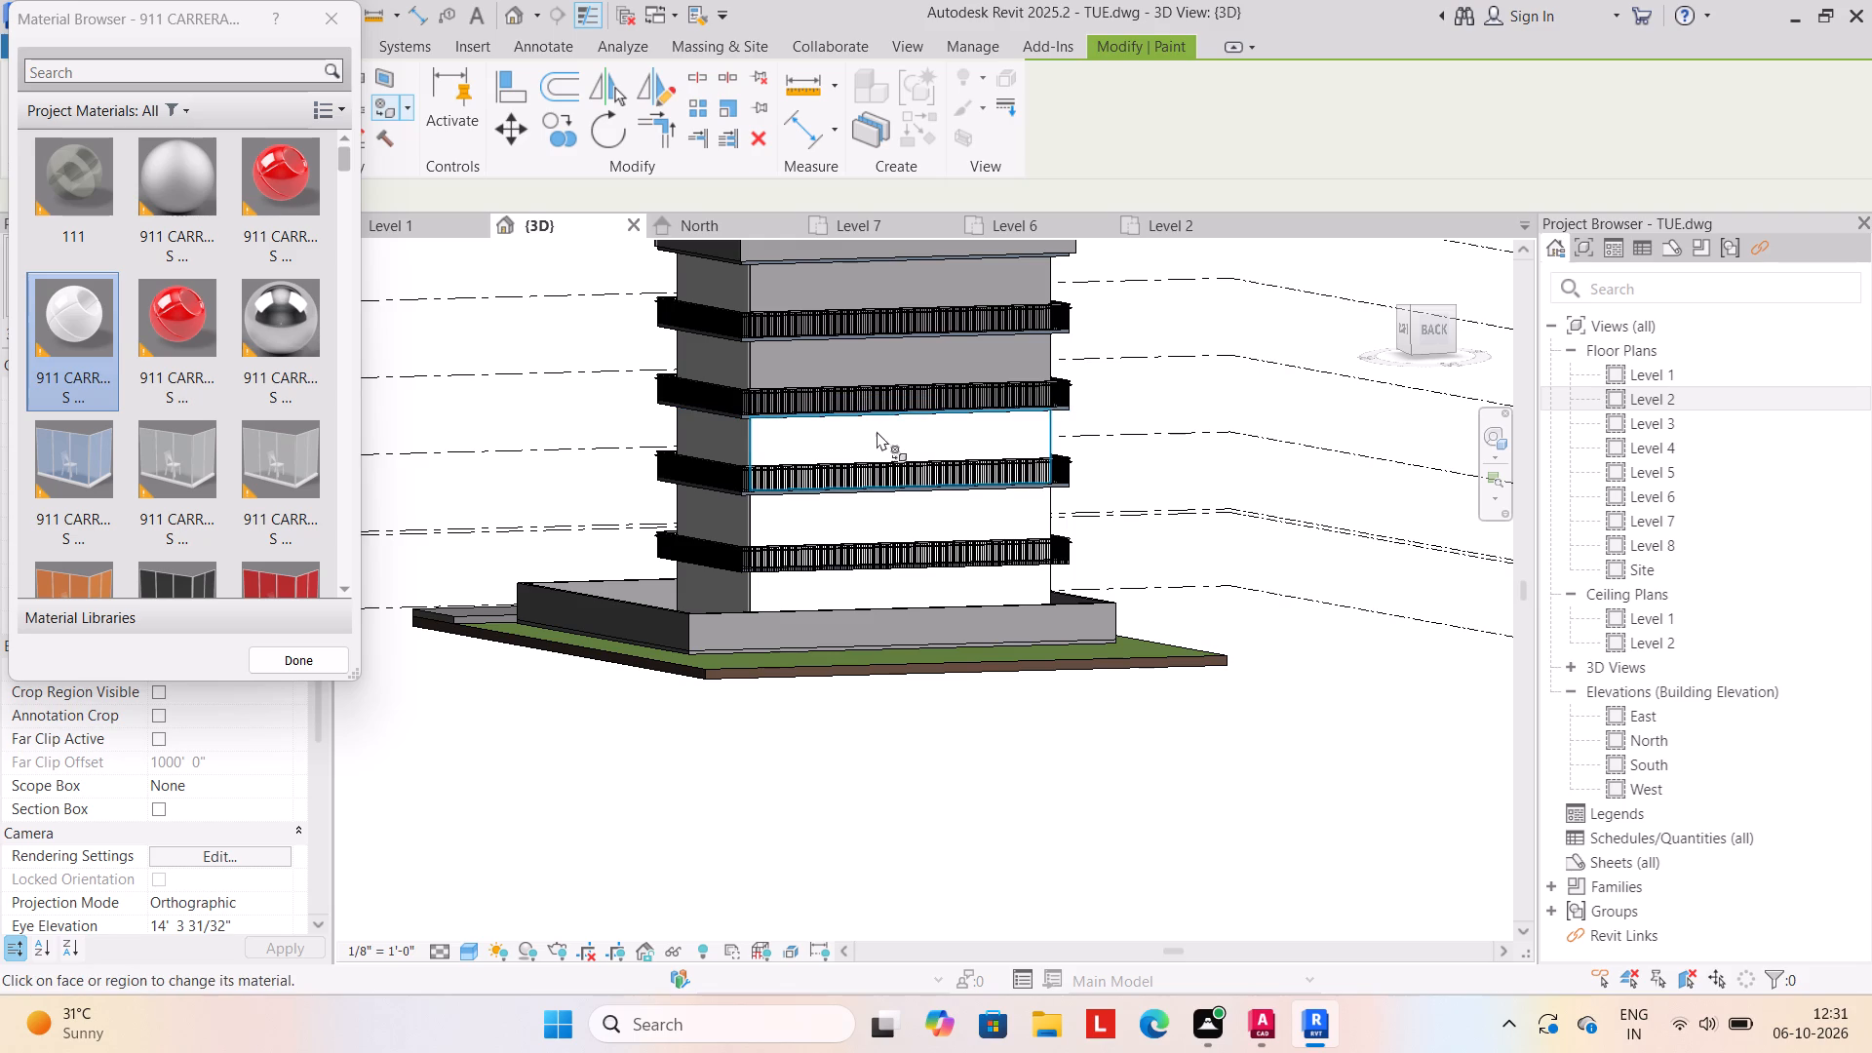
left_click(906, 361)
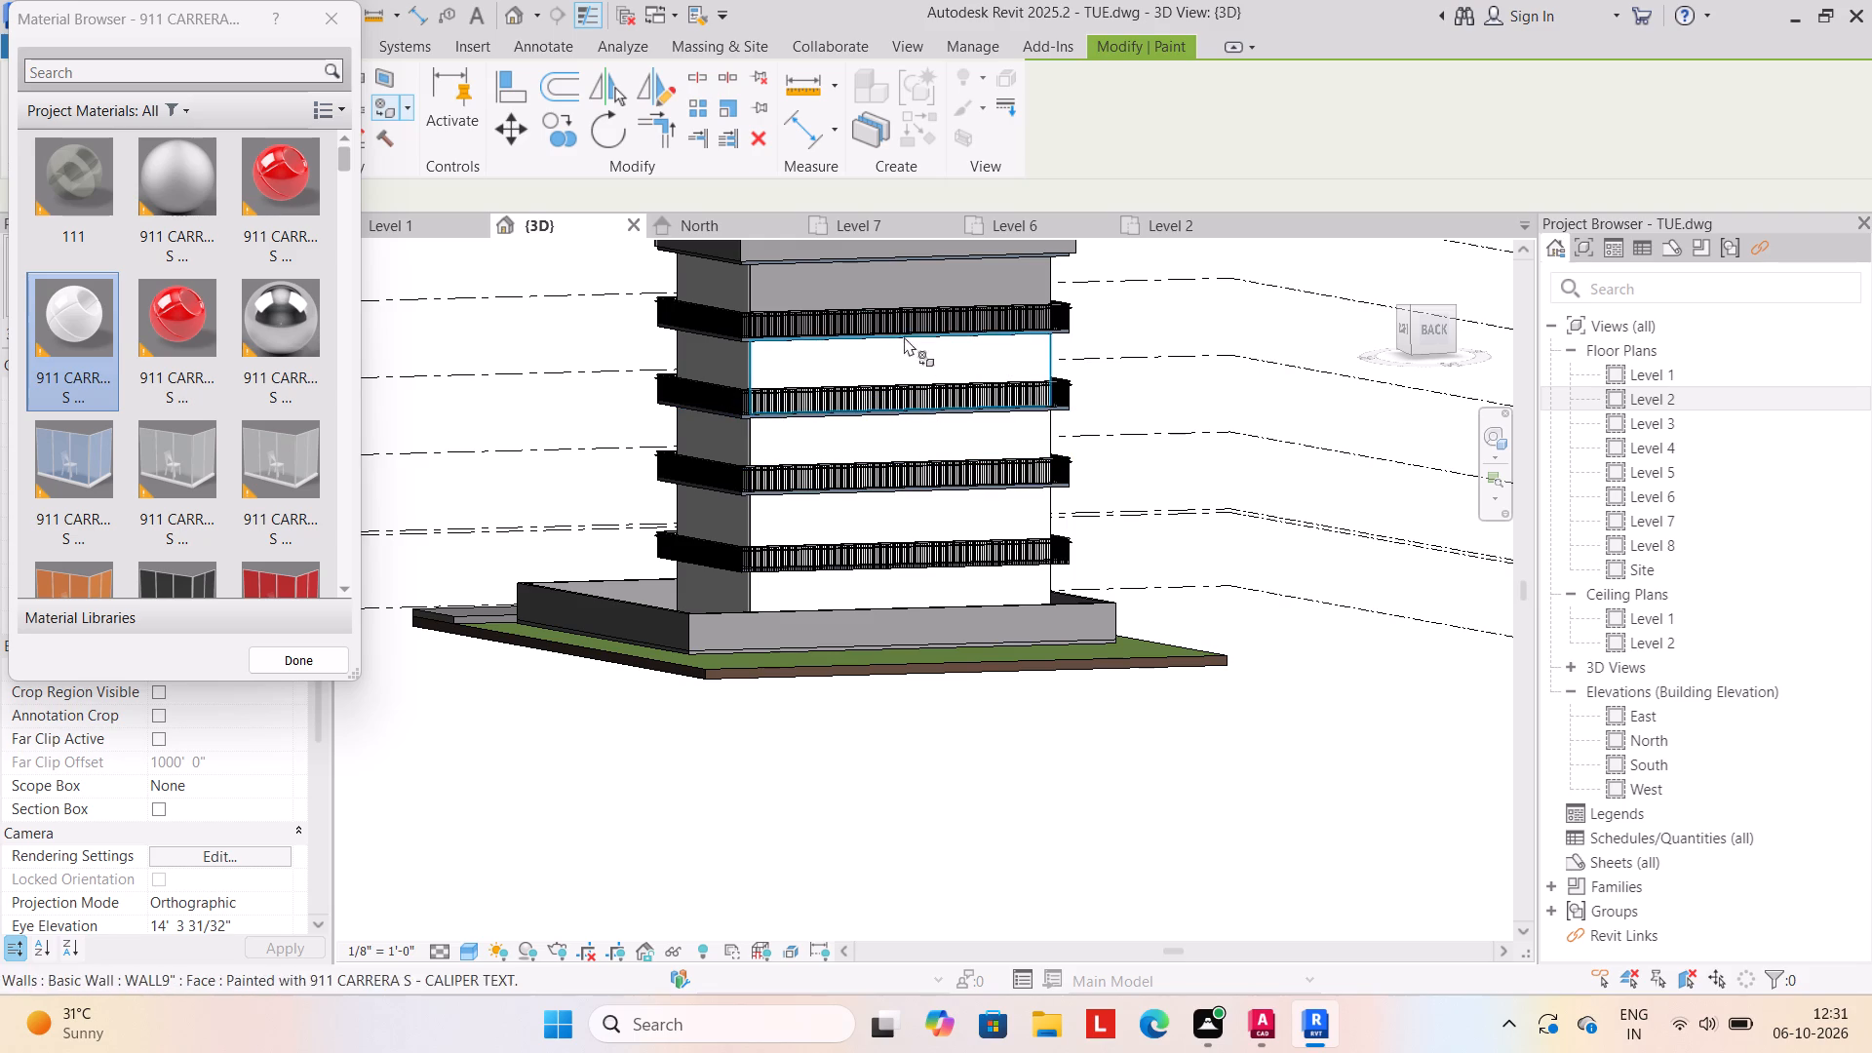
left_click(892, 285)
Paint the building's left-side wall faces on all five storeys with the same white 911 Carrera S - Caliper Text material.
middle_click_drag(1045, 804, 994, 820, "shift")
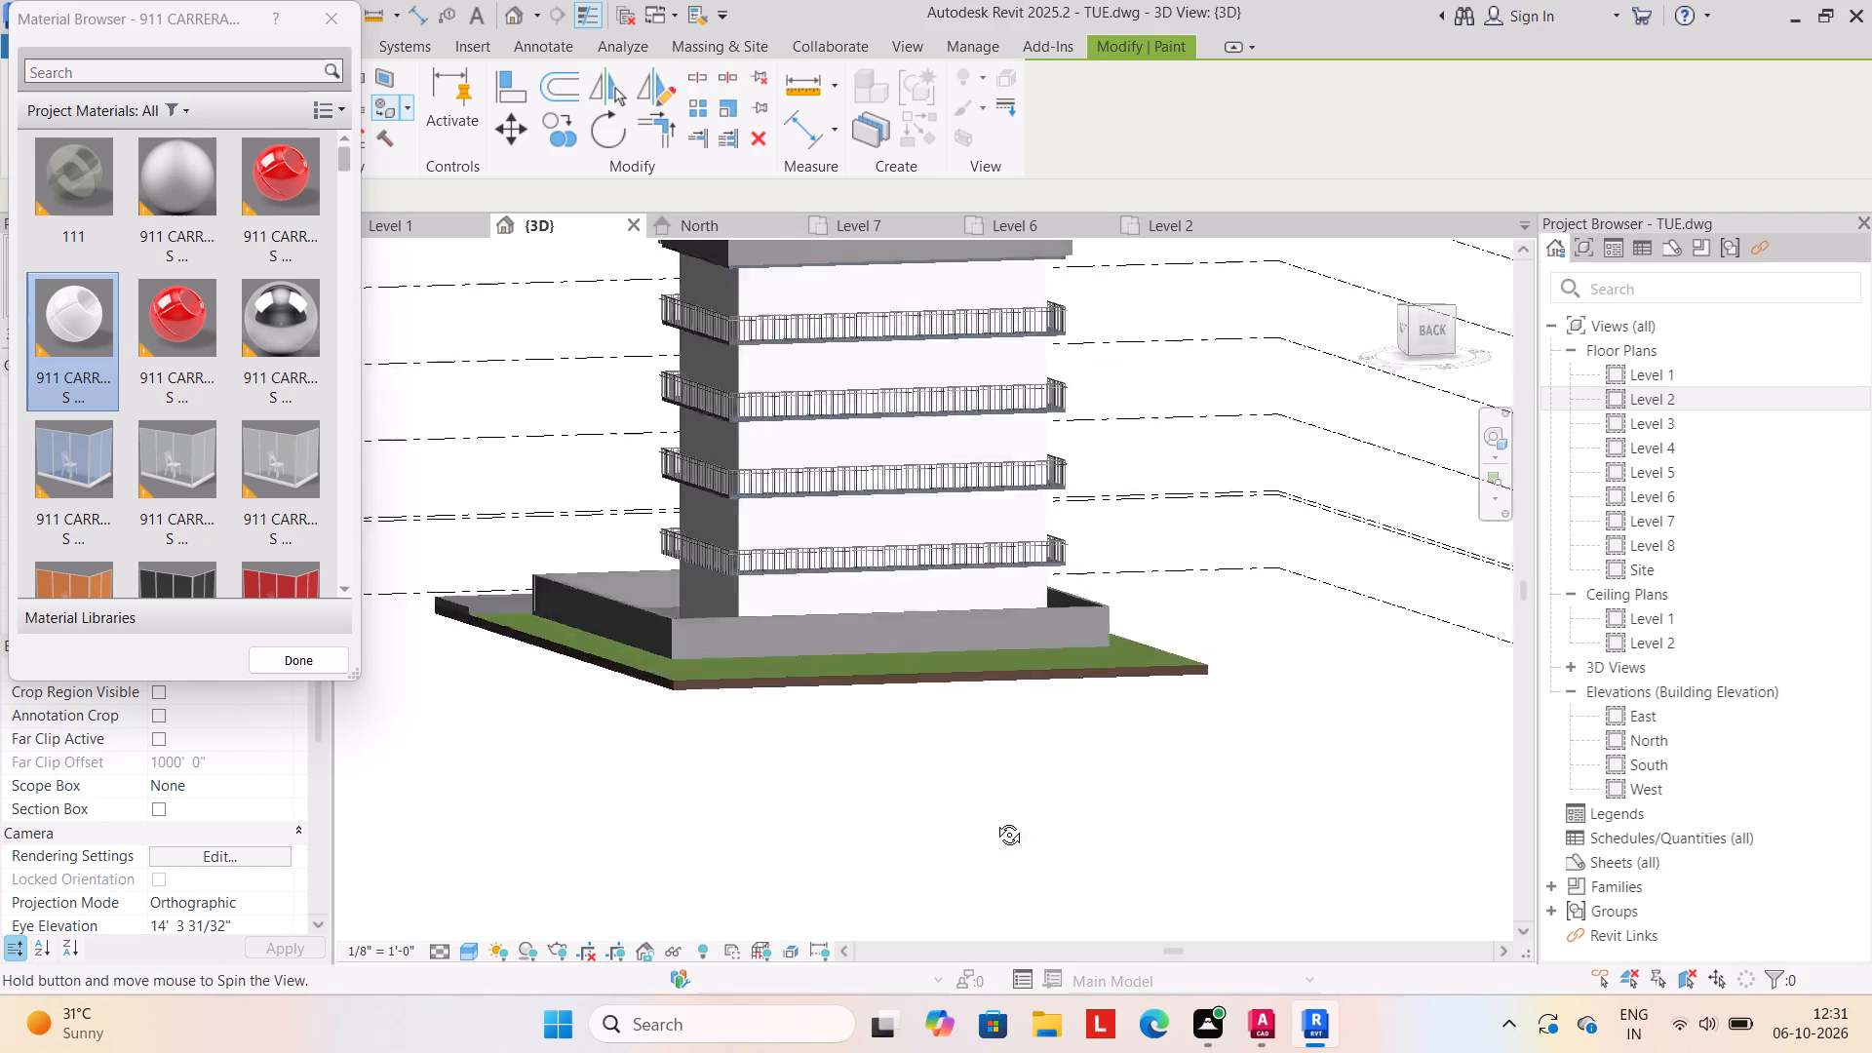
middle_click_drag(994, 820, 716, 824, "shift")
left_click(912, 589)
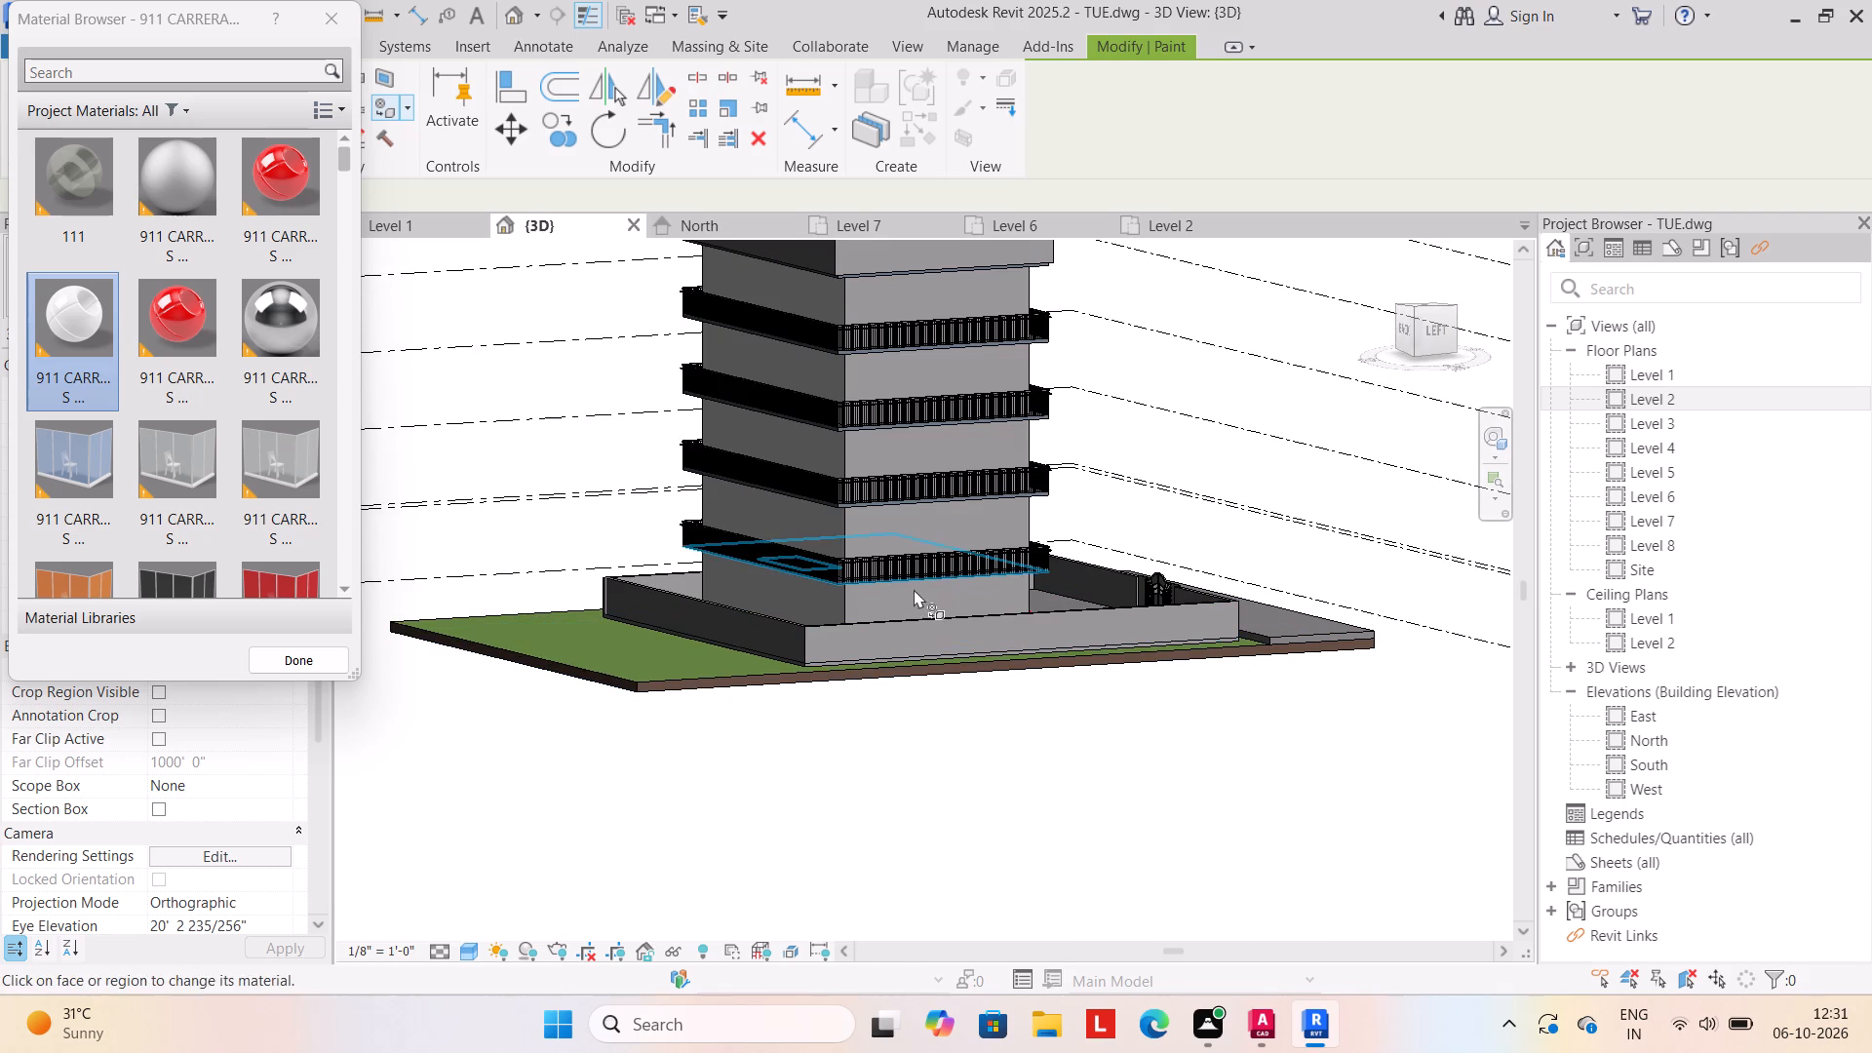
left_click(923, 602)
left_click(939, 526)
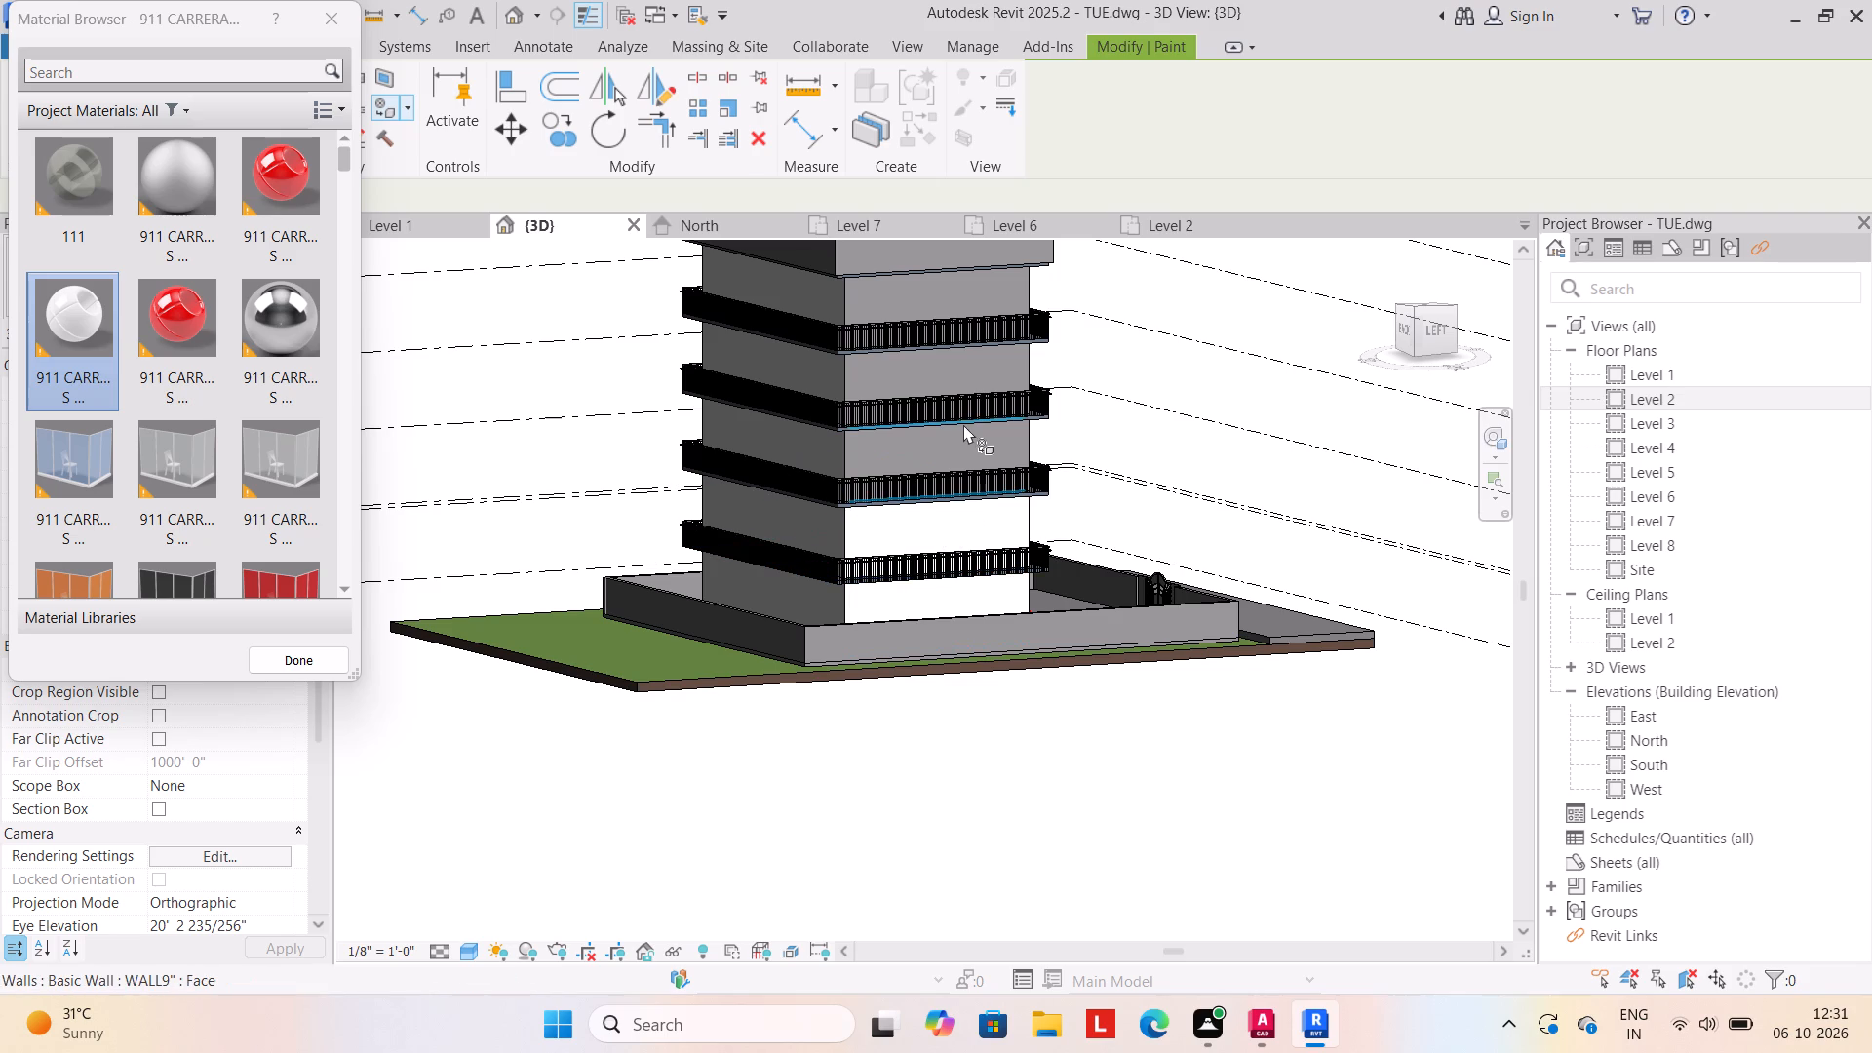
left_click(960, 441)
left_click(935, 361)
left_click(924, 300)
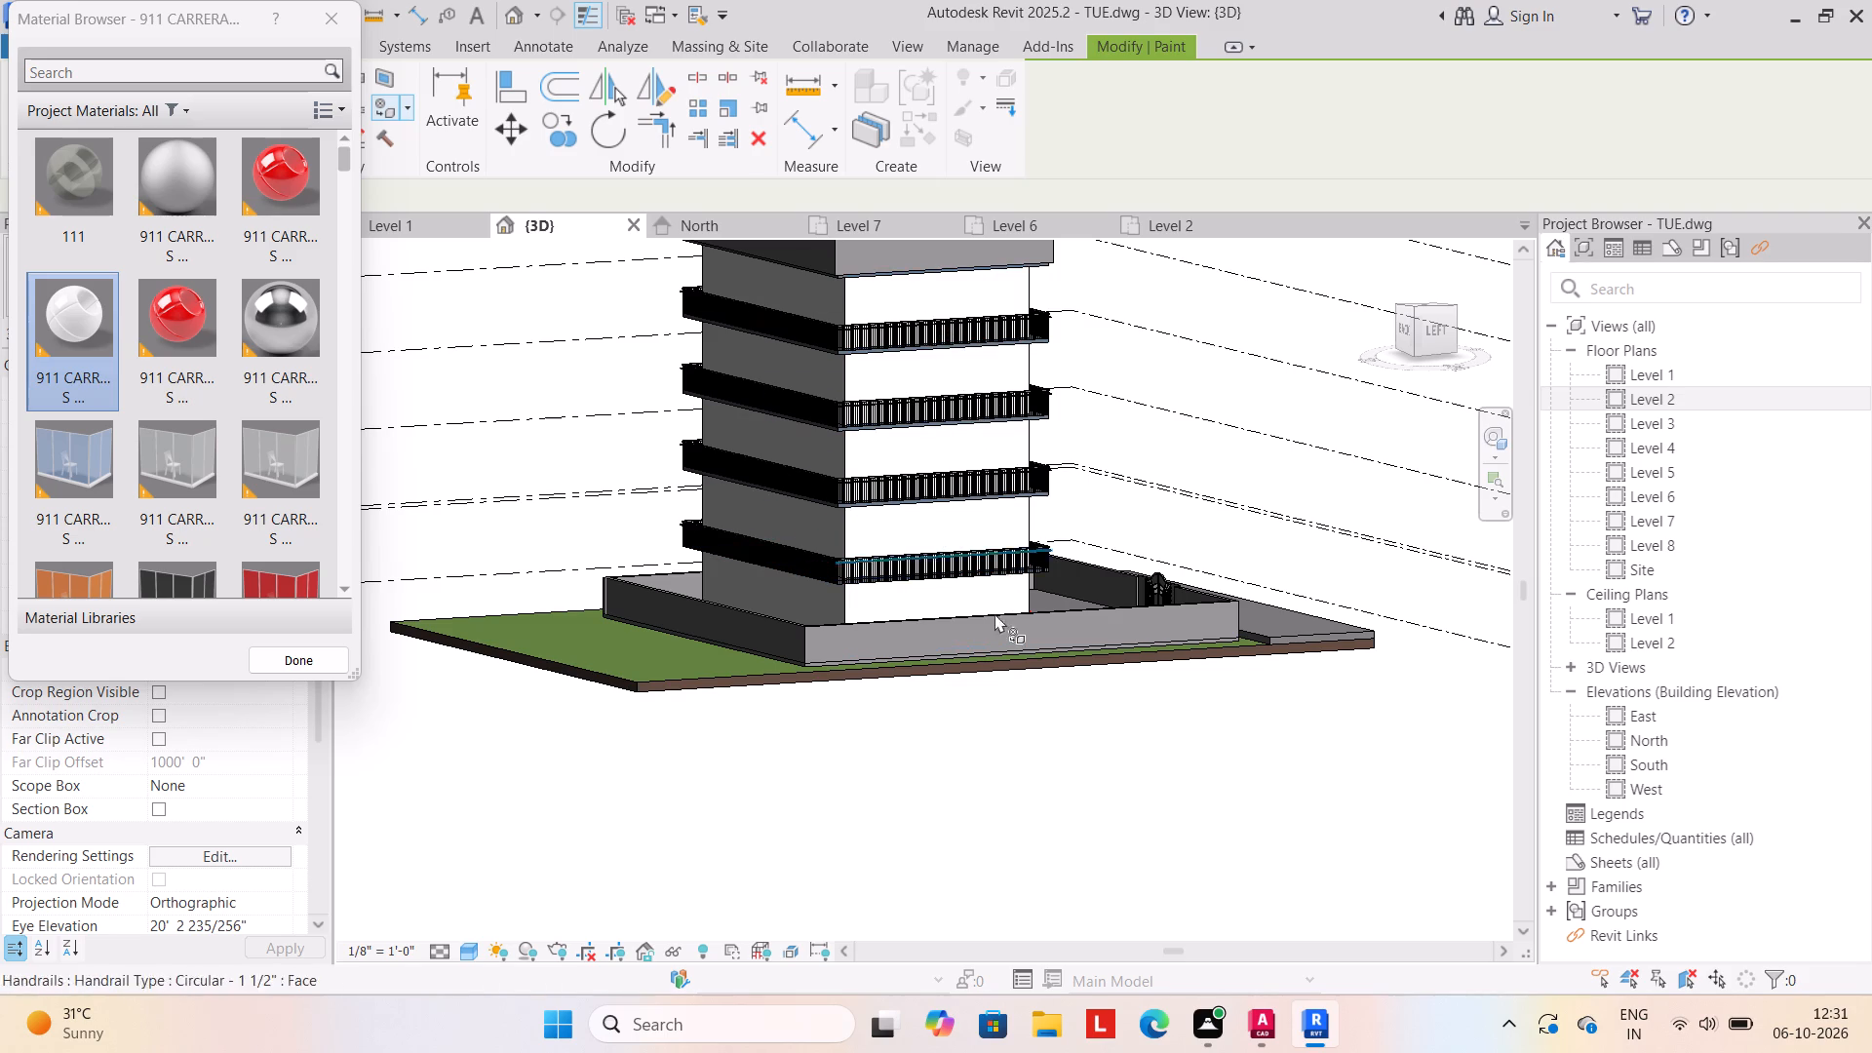
Paint the front wall faces of the four storeys above the ground floor with the white 911 Carrera S - Caliper Text material.
middle_click_drag(1063, 781, 679, 798, "shift")
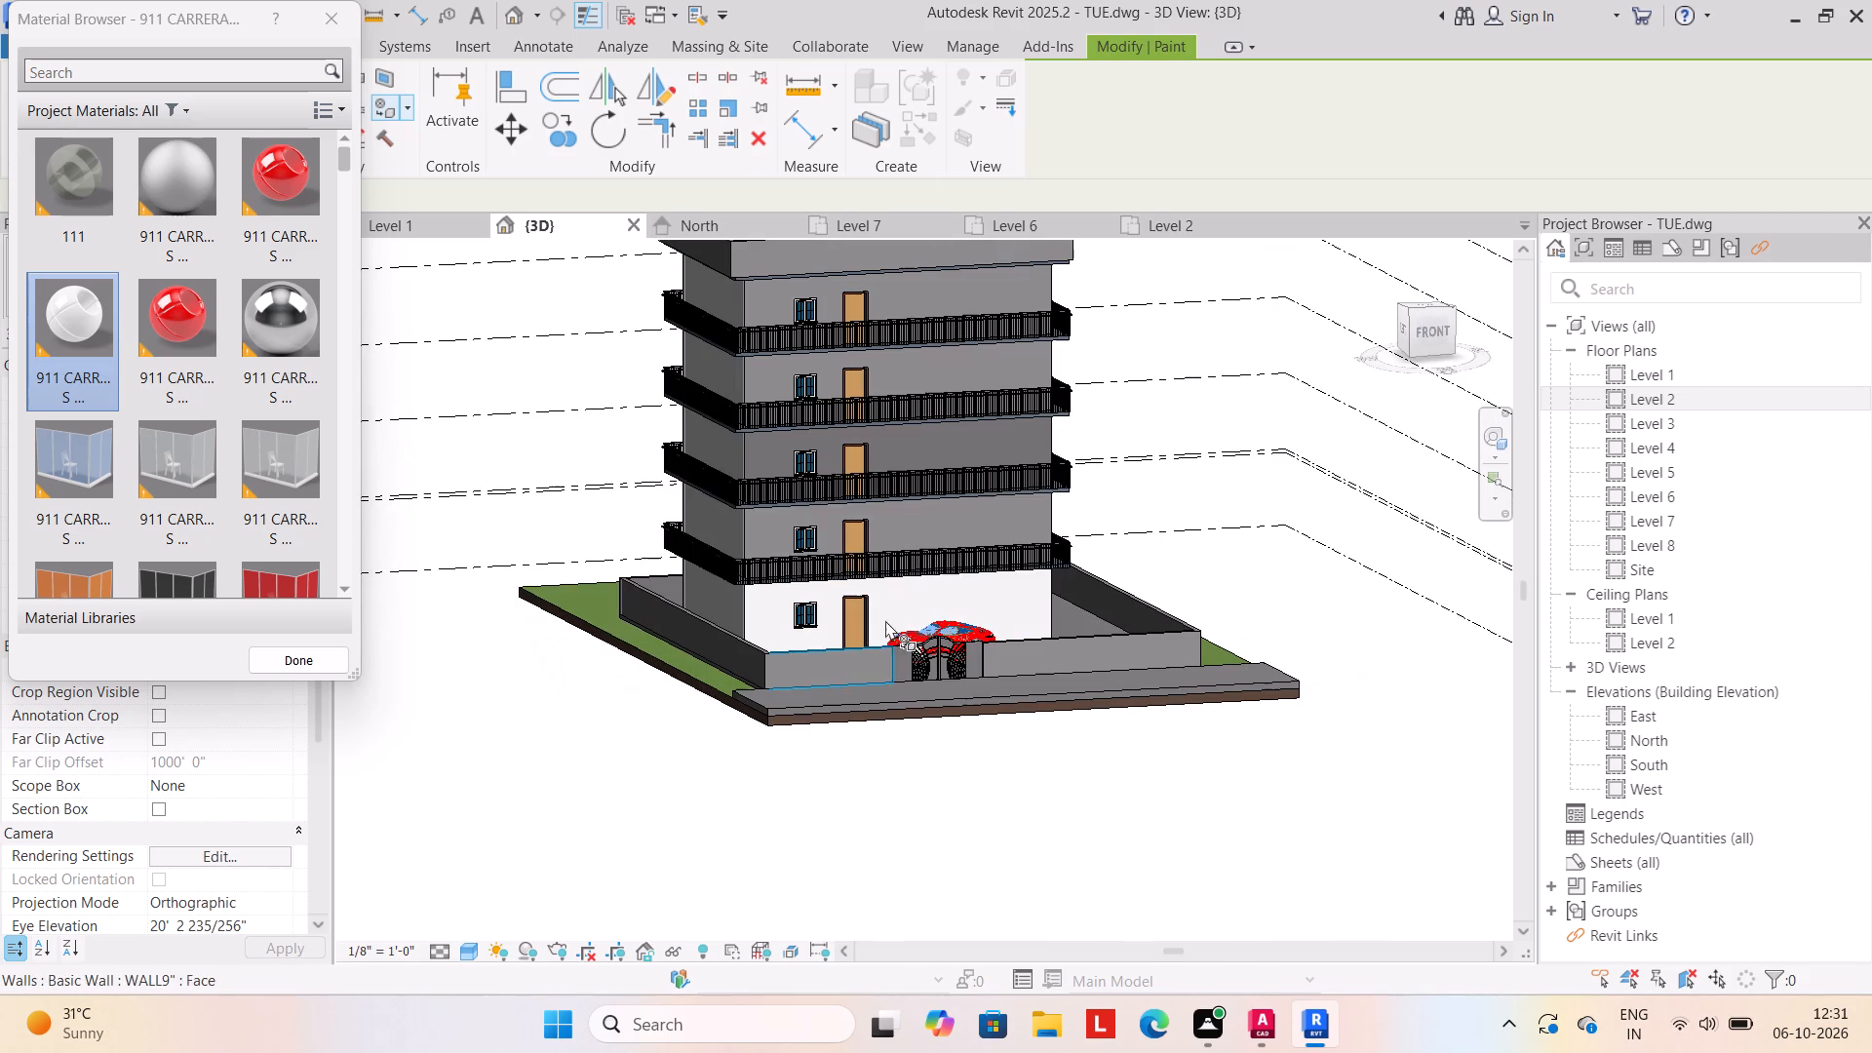
left_click(931, 514)
left_click(931, 446)
left_click(922, 377)
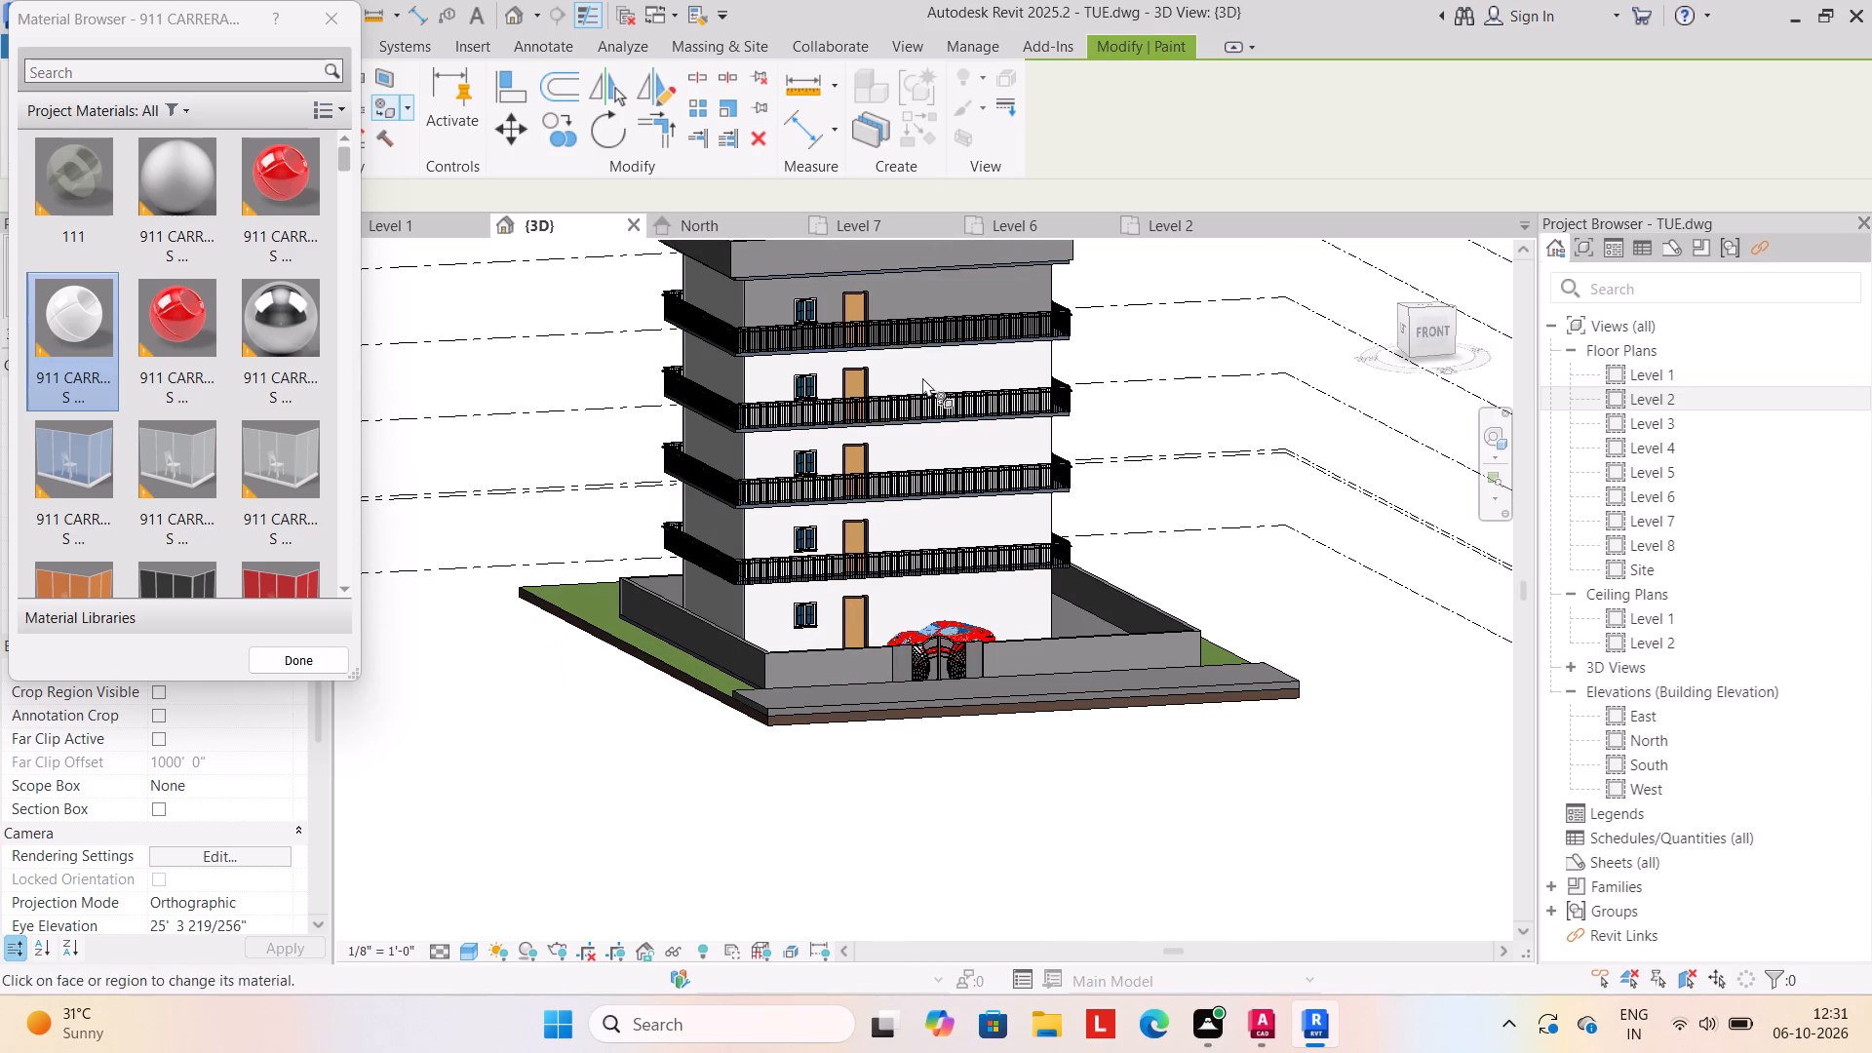
left_click(918, 302)
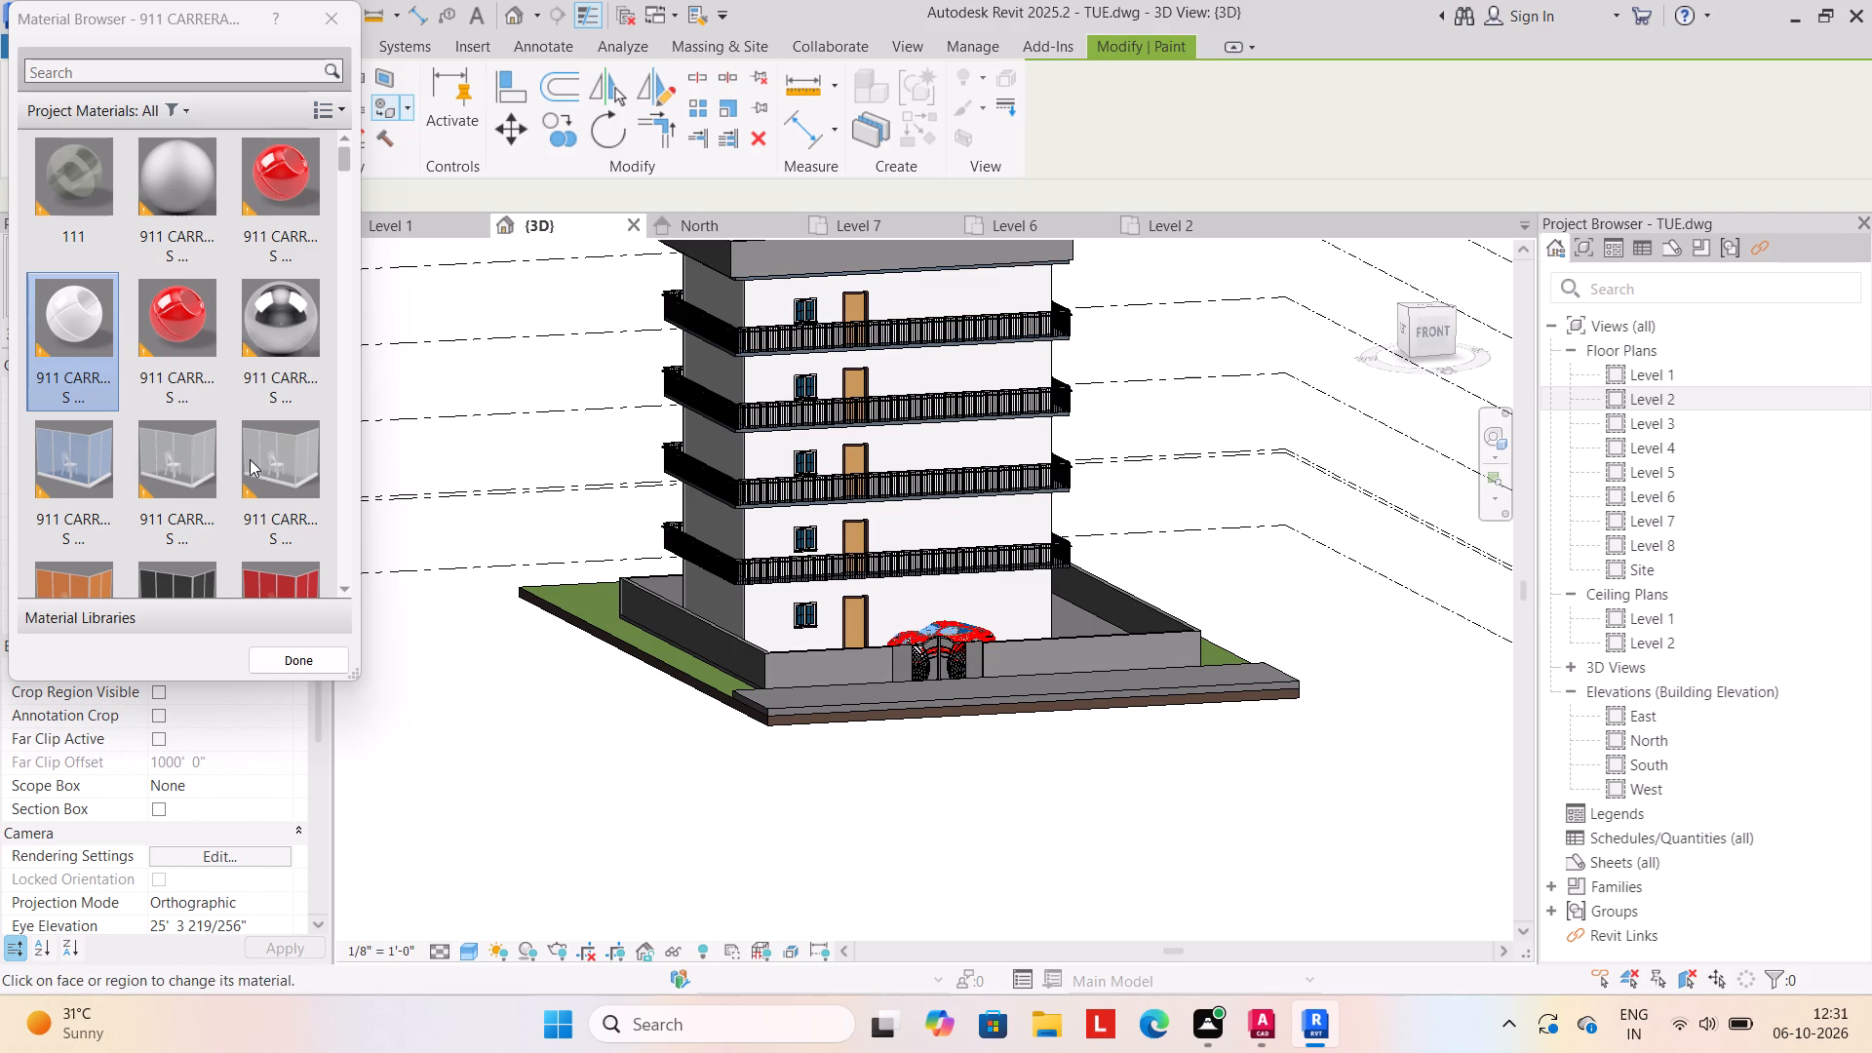
Paint the front outer face of the roof parapet with the matte red cylinder-swatch 911 Carrera S material.
scroll(250, 459, "down", 4)
scroll(229, 462, "up", 3)
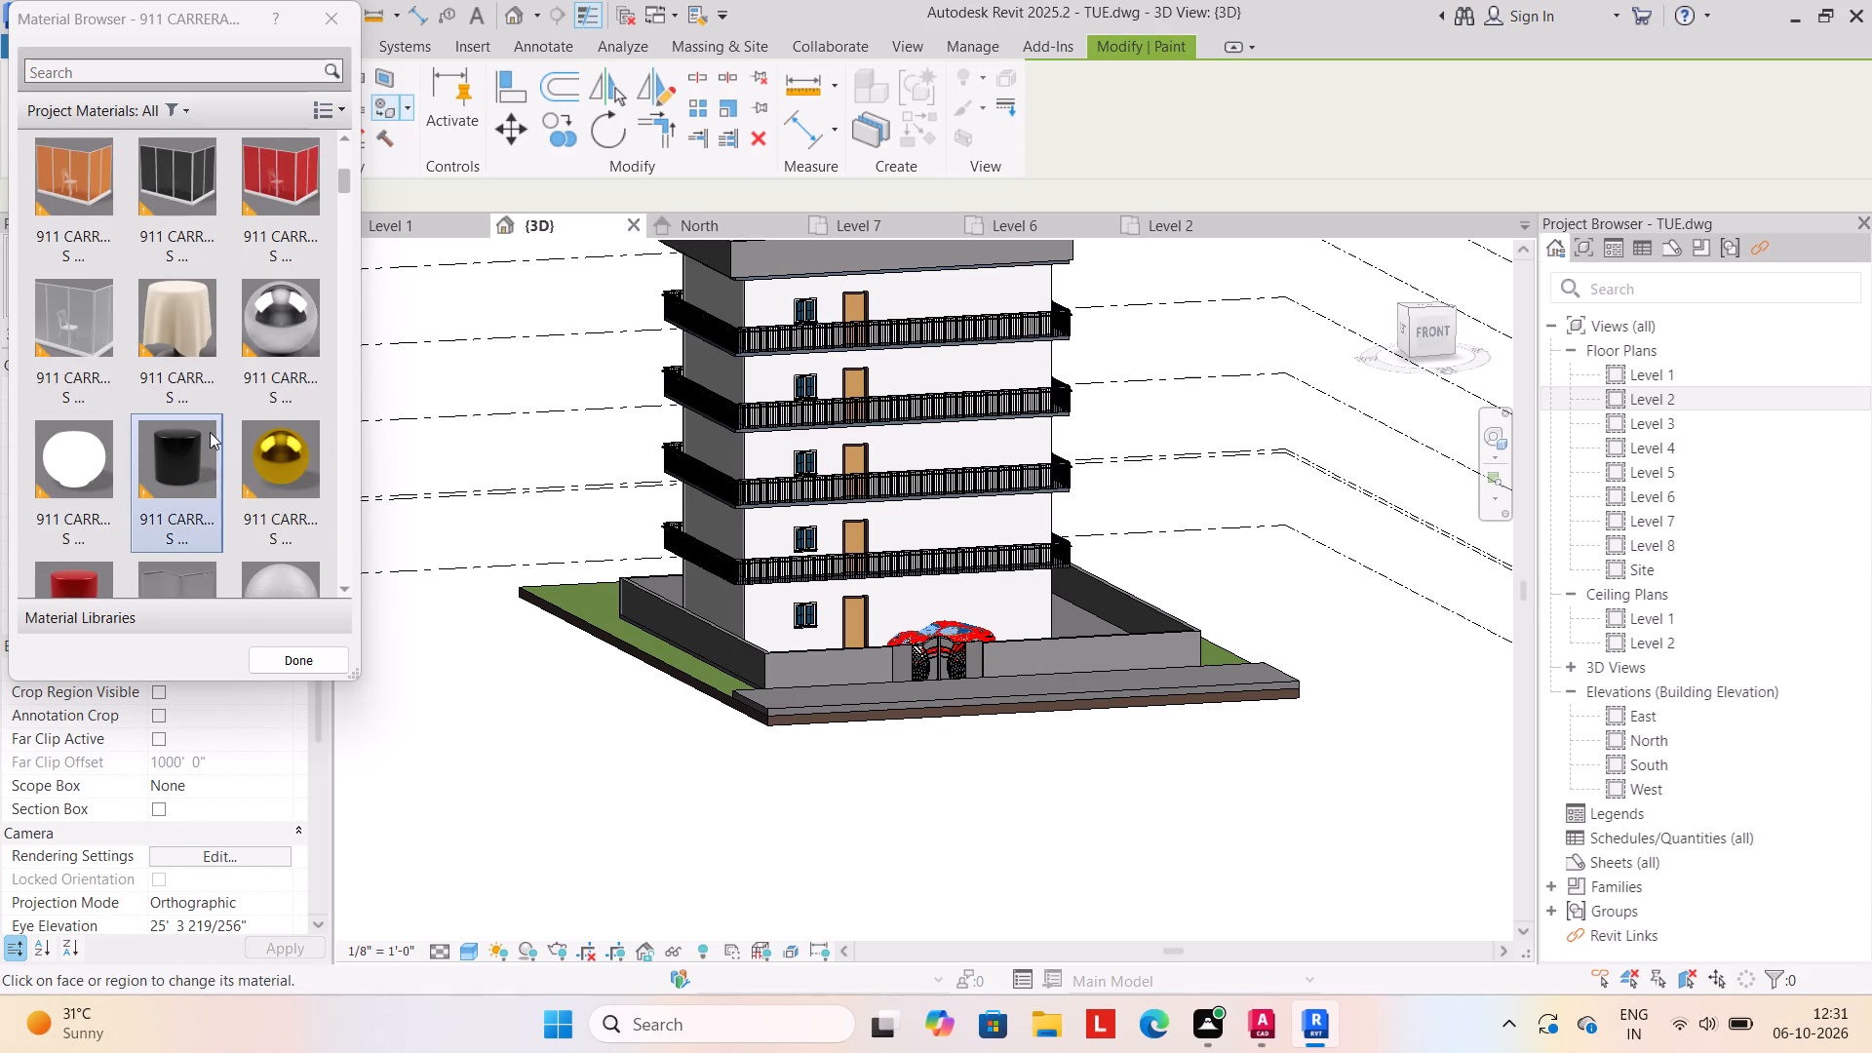
scroll(210, 432, "down", 1)
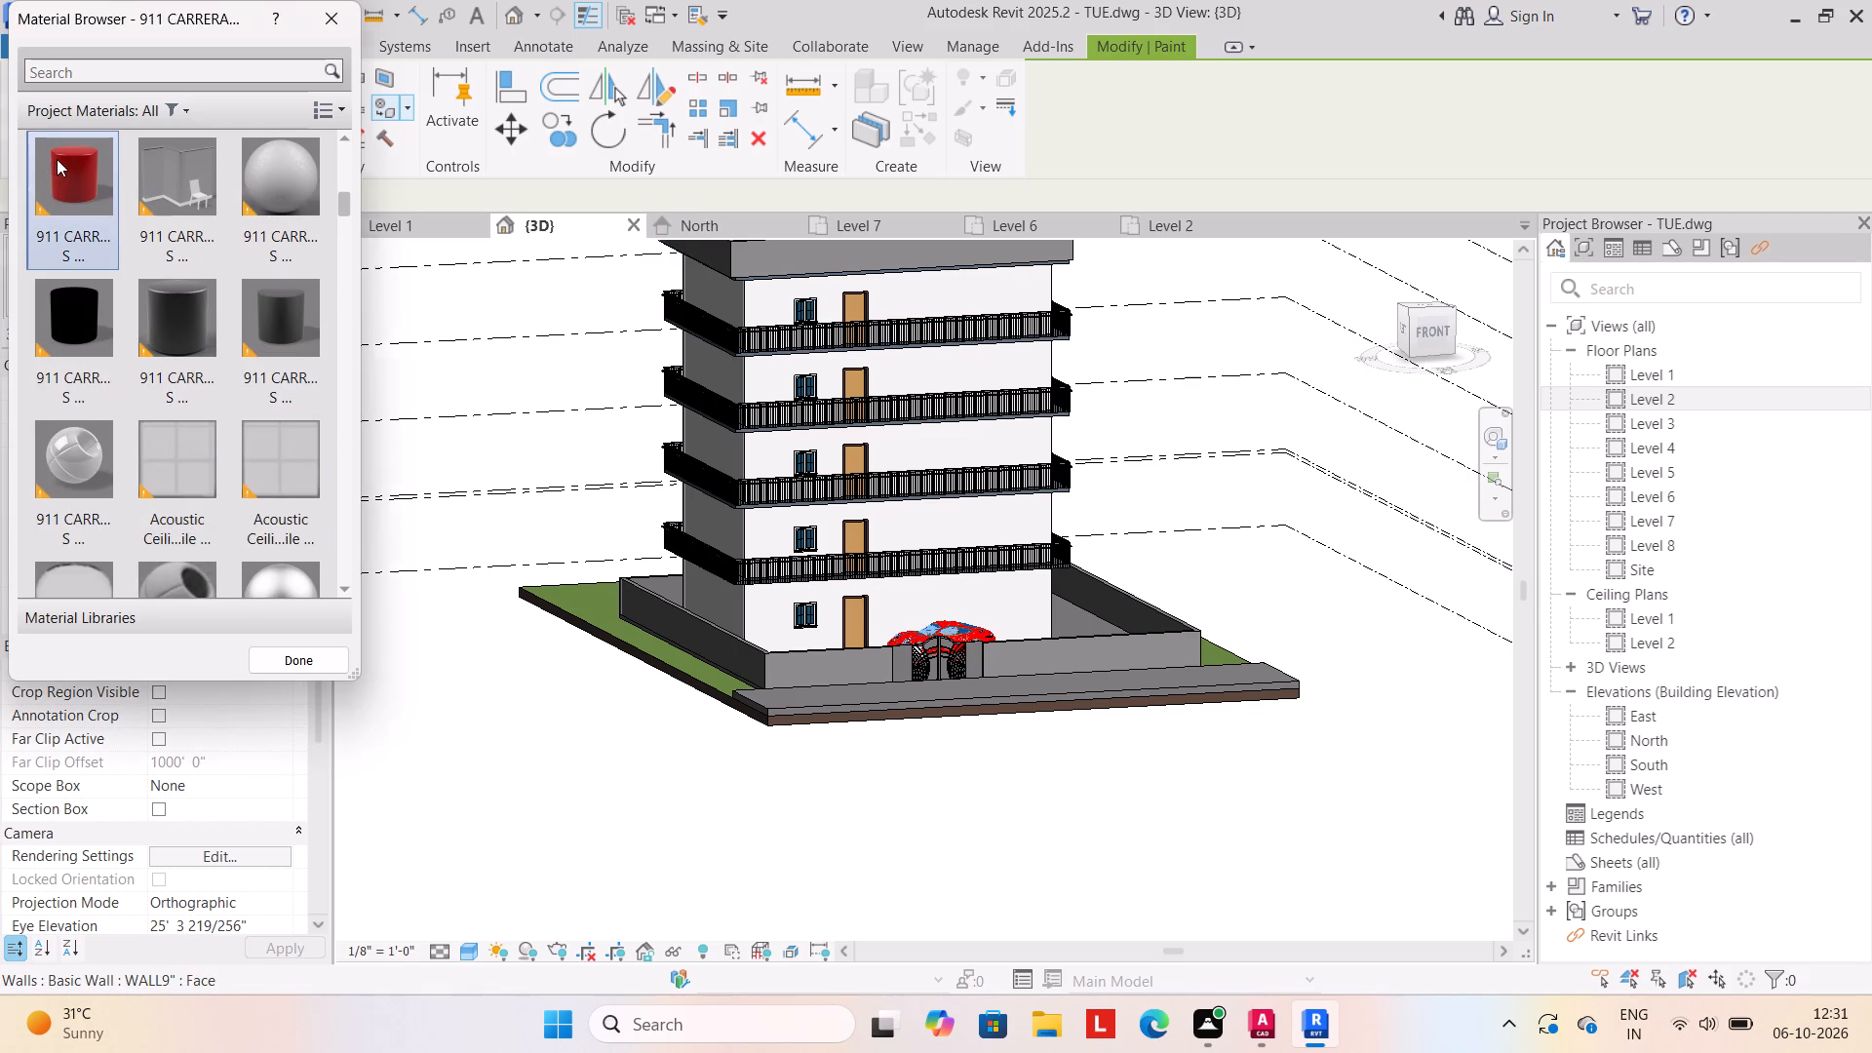
left_click(57, 159)
scroll(843, 687, "down", 1)
middle_click_drag(853, 715, 824, 832)
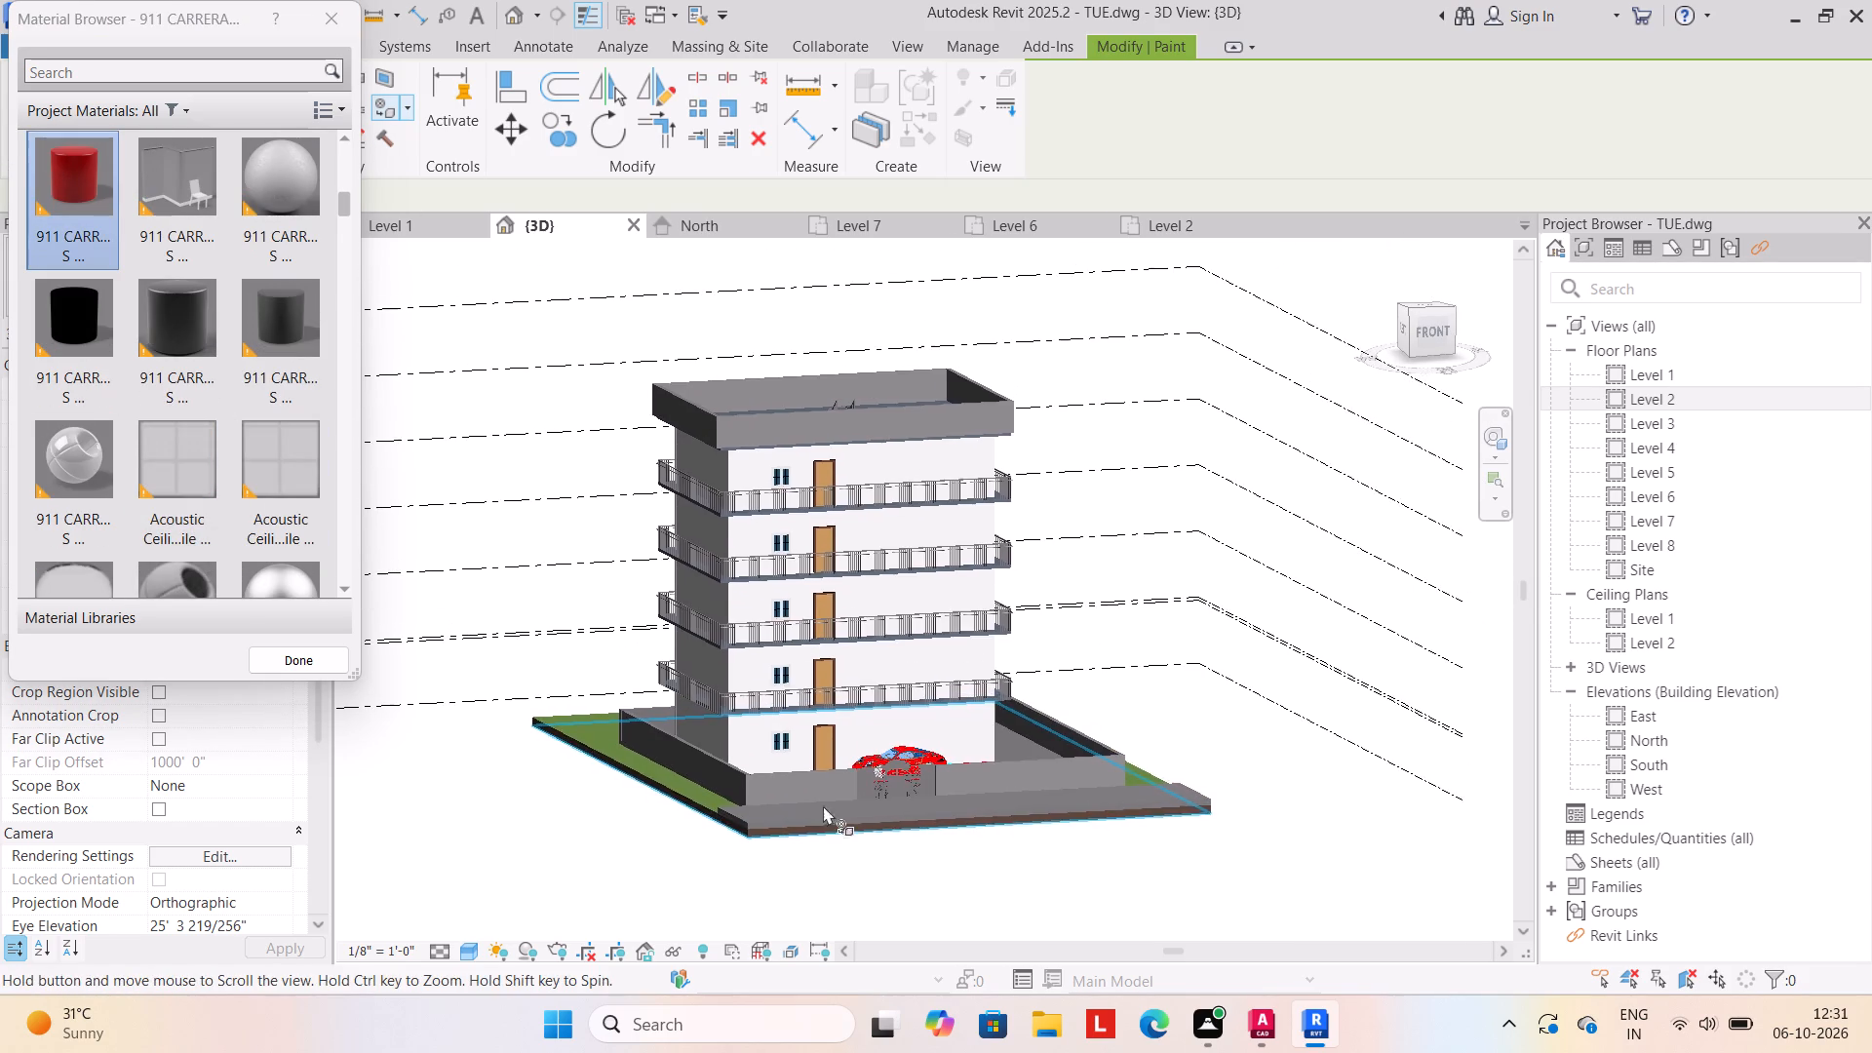
left_click(782, 411)
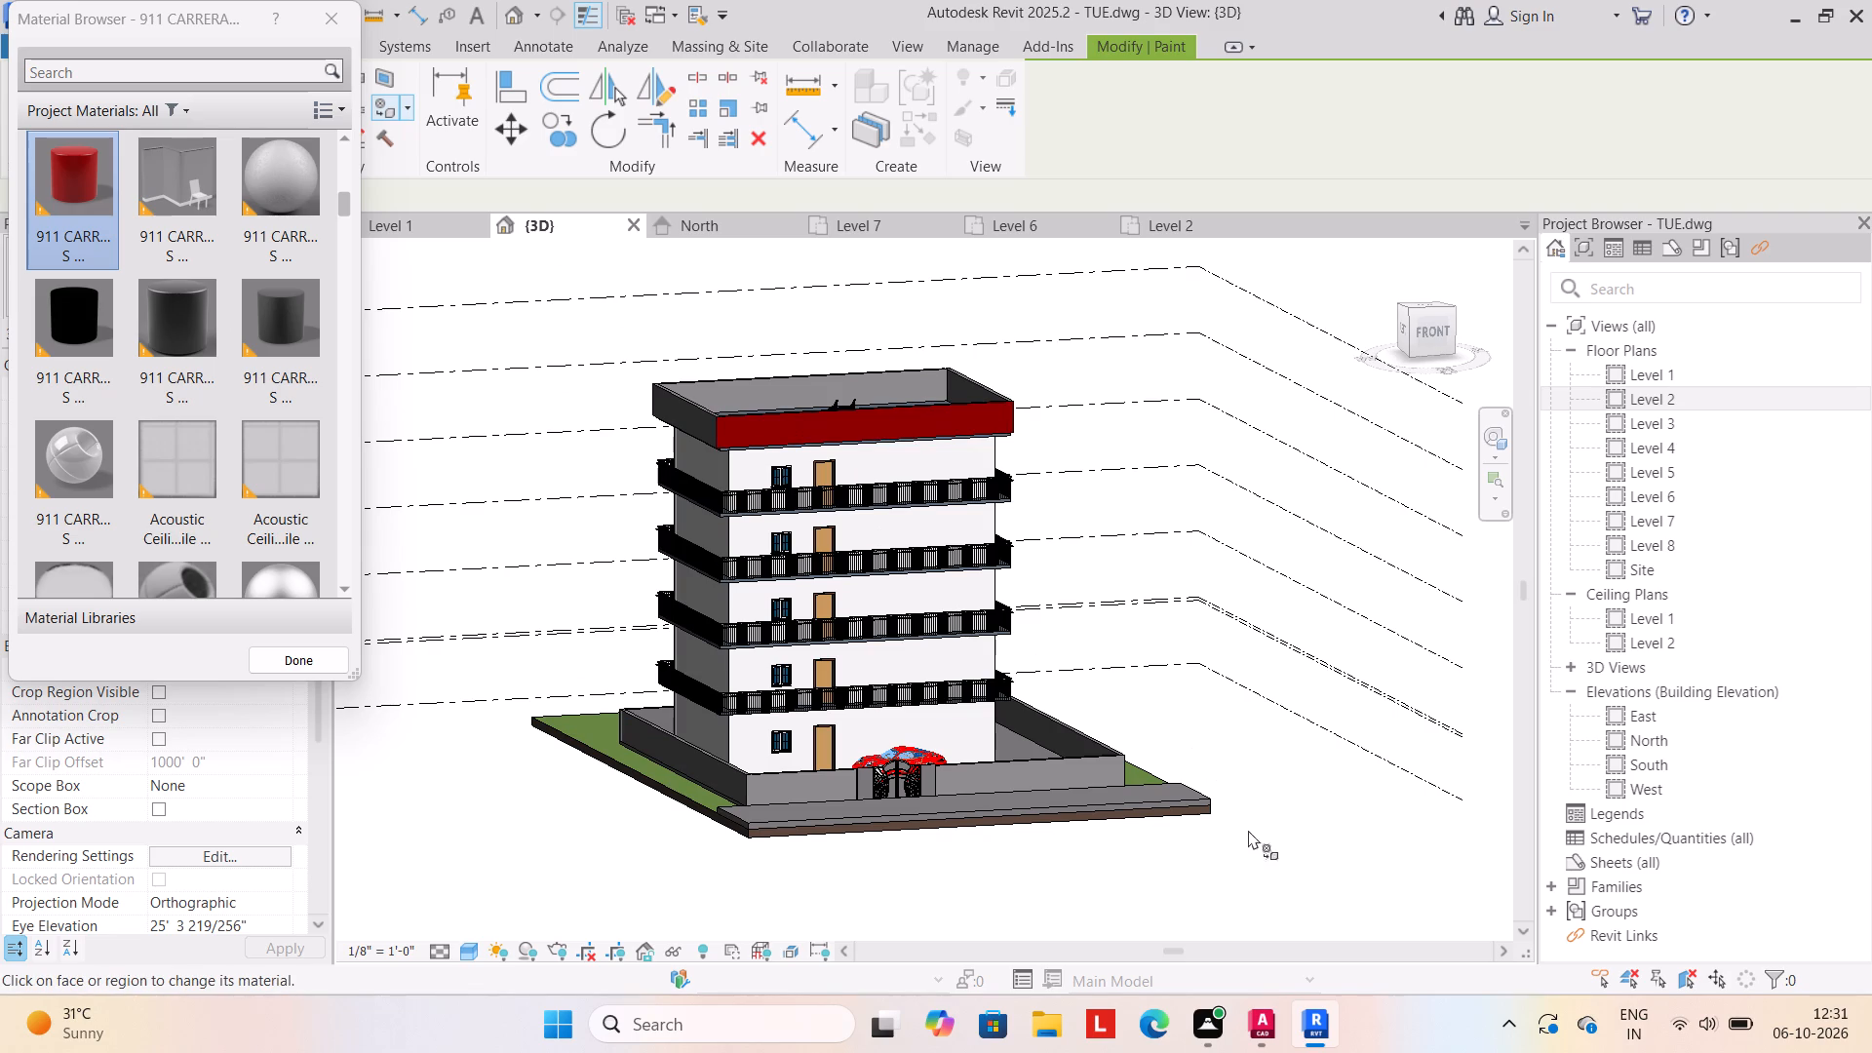
Paint the right, rear and left outer faces of the roof parapet with the same matte red 911 Carrera S material.
middle_click_drag(1252, 844, 887, 891, "shift")
left_click(809, 442)
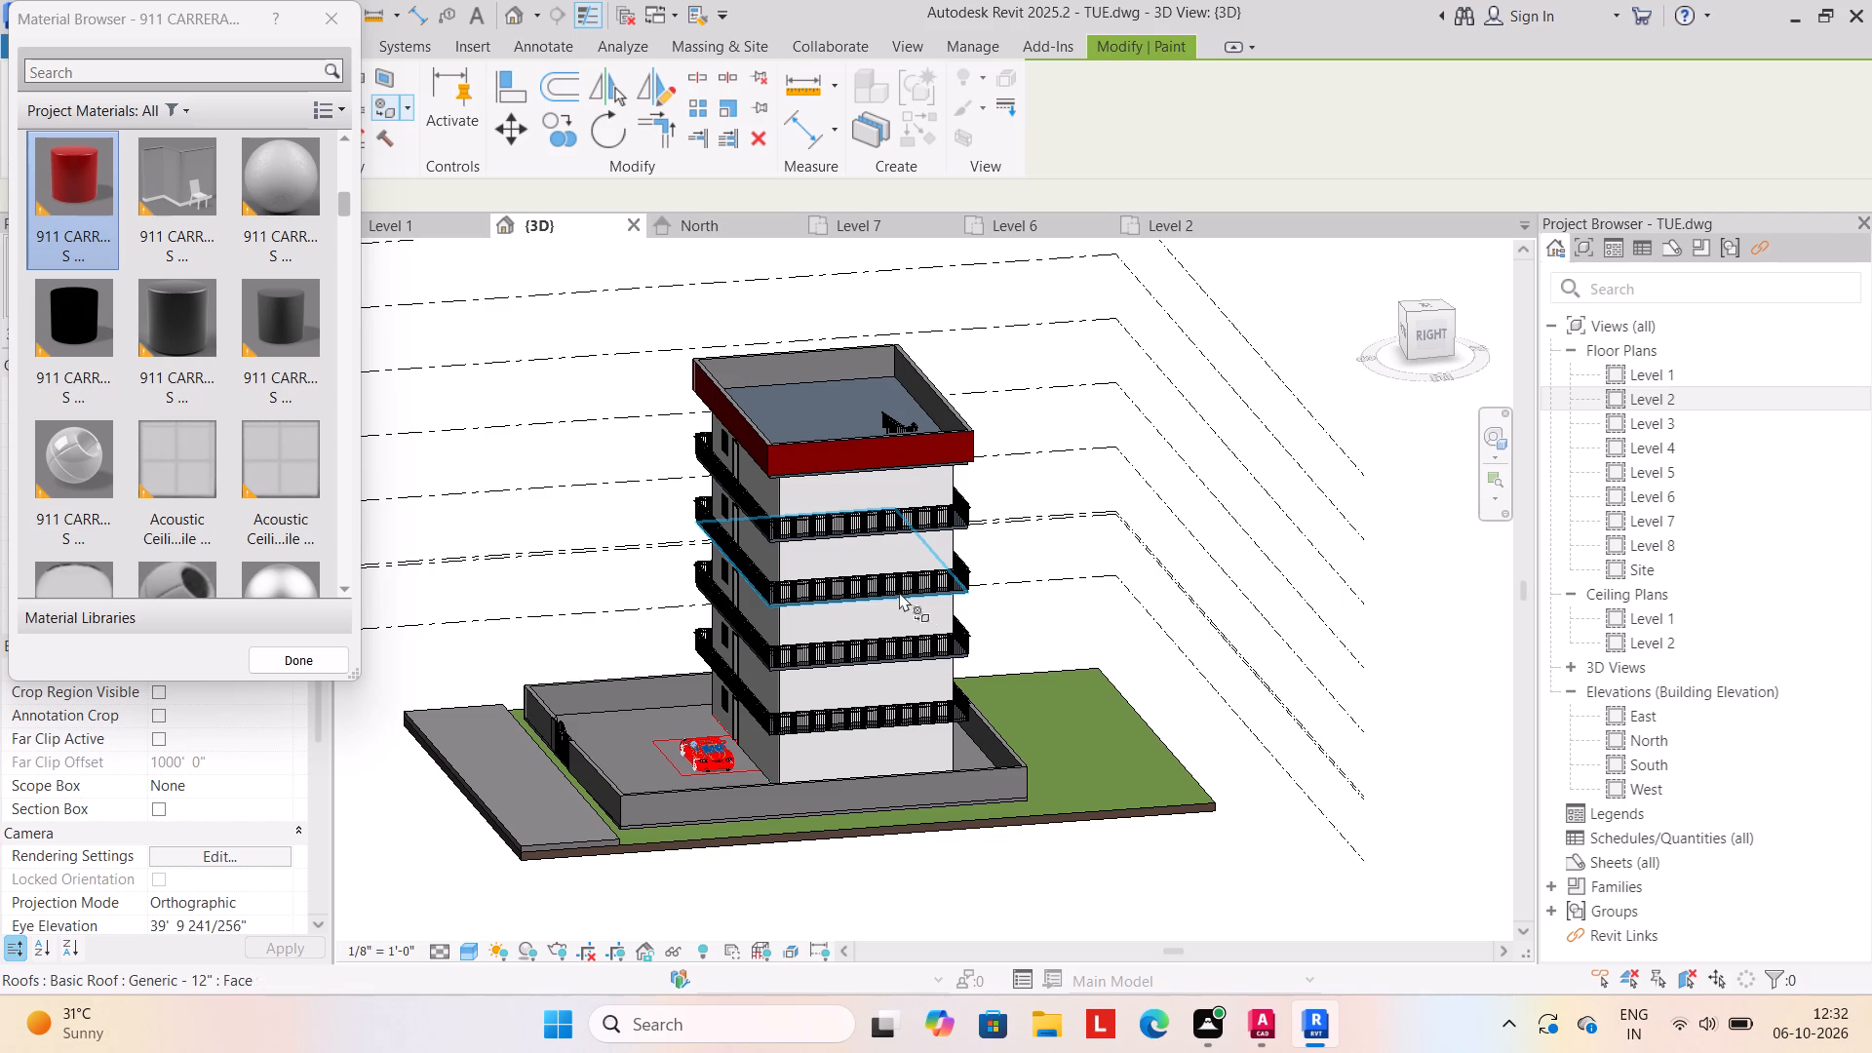
middle_click_drag(1023, 857, 681, 845, "shift")
left_click(833, 435)
middle_click_drag(1130, 767, 893, 794, "shift")
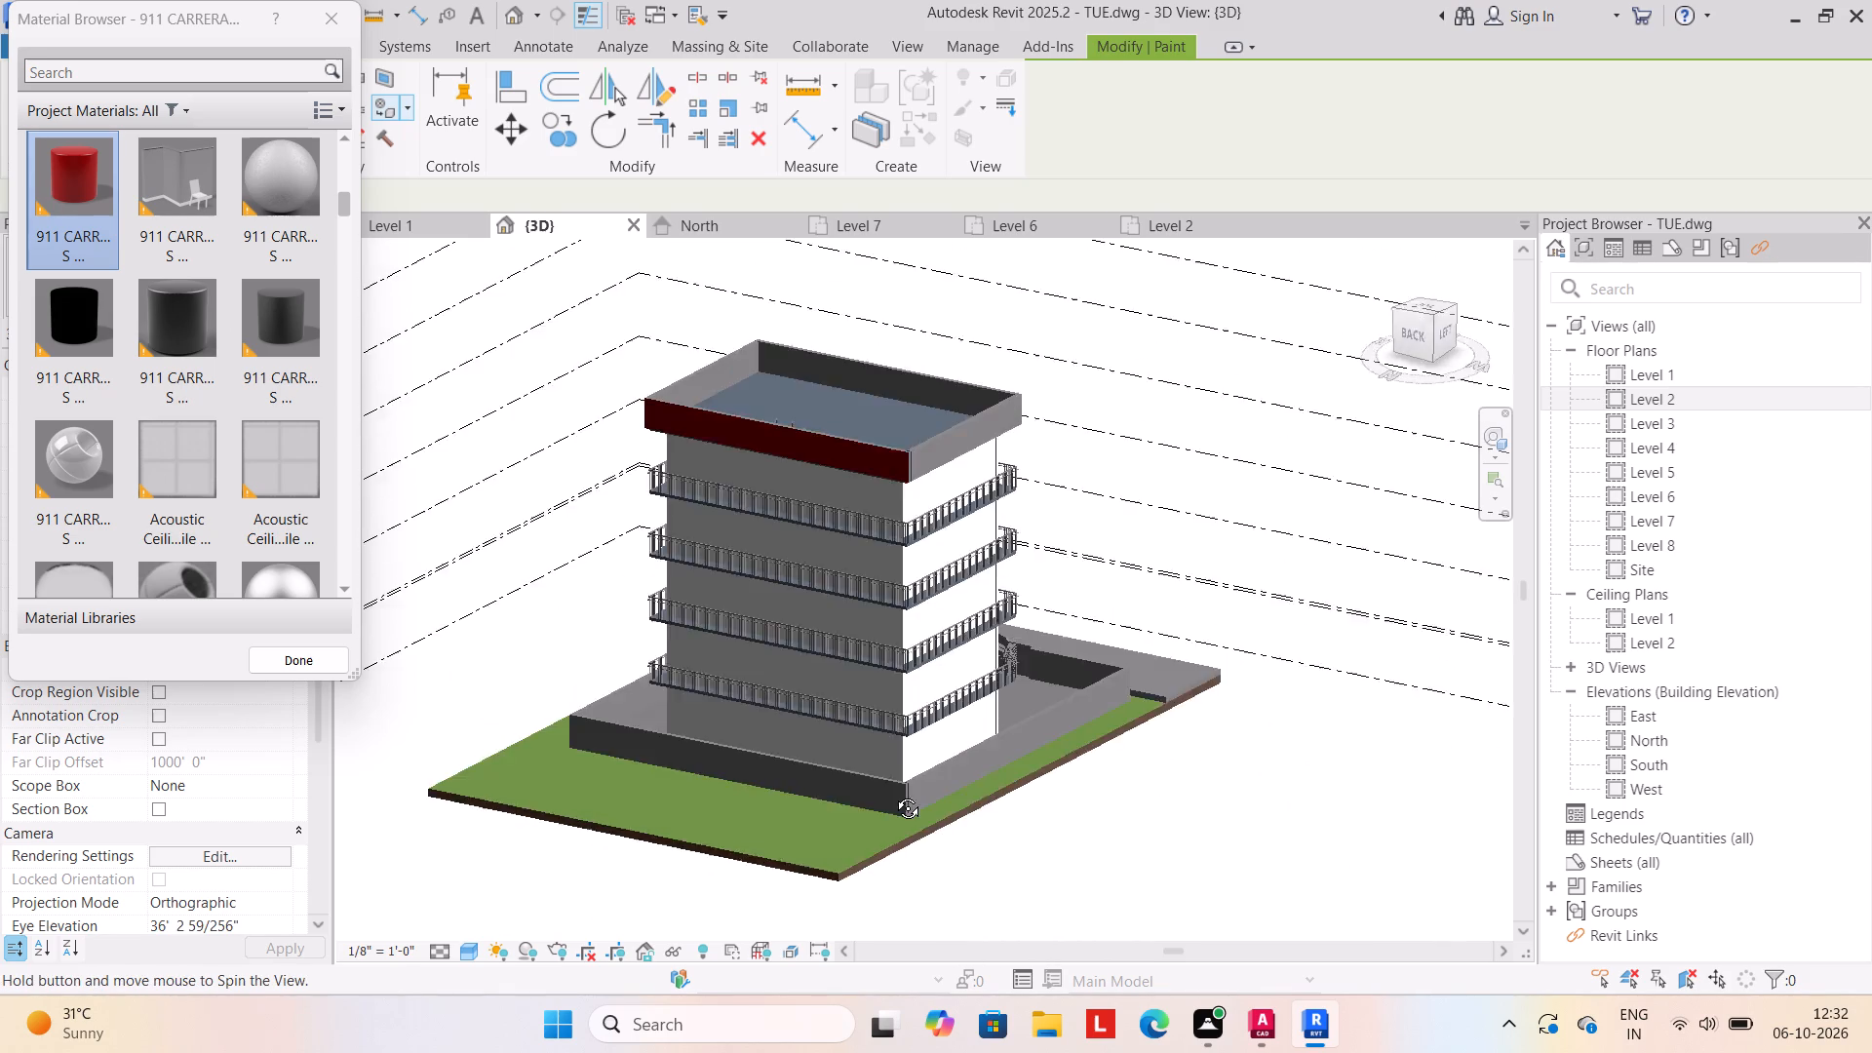
middle_click_drag(893, 794, 827, 784, "shift")
left_click(905, 448)
middle_click_drag(1140, 805, 1030, 809, "shift")
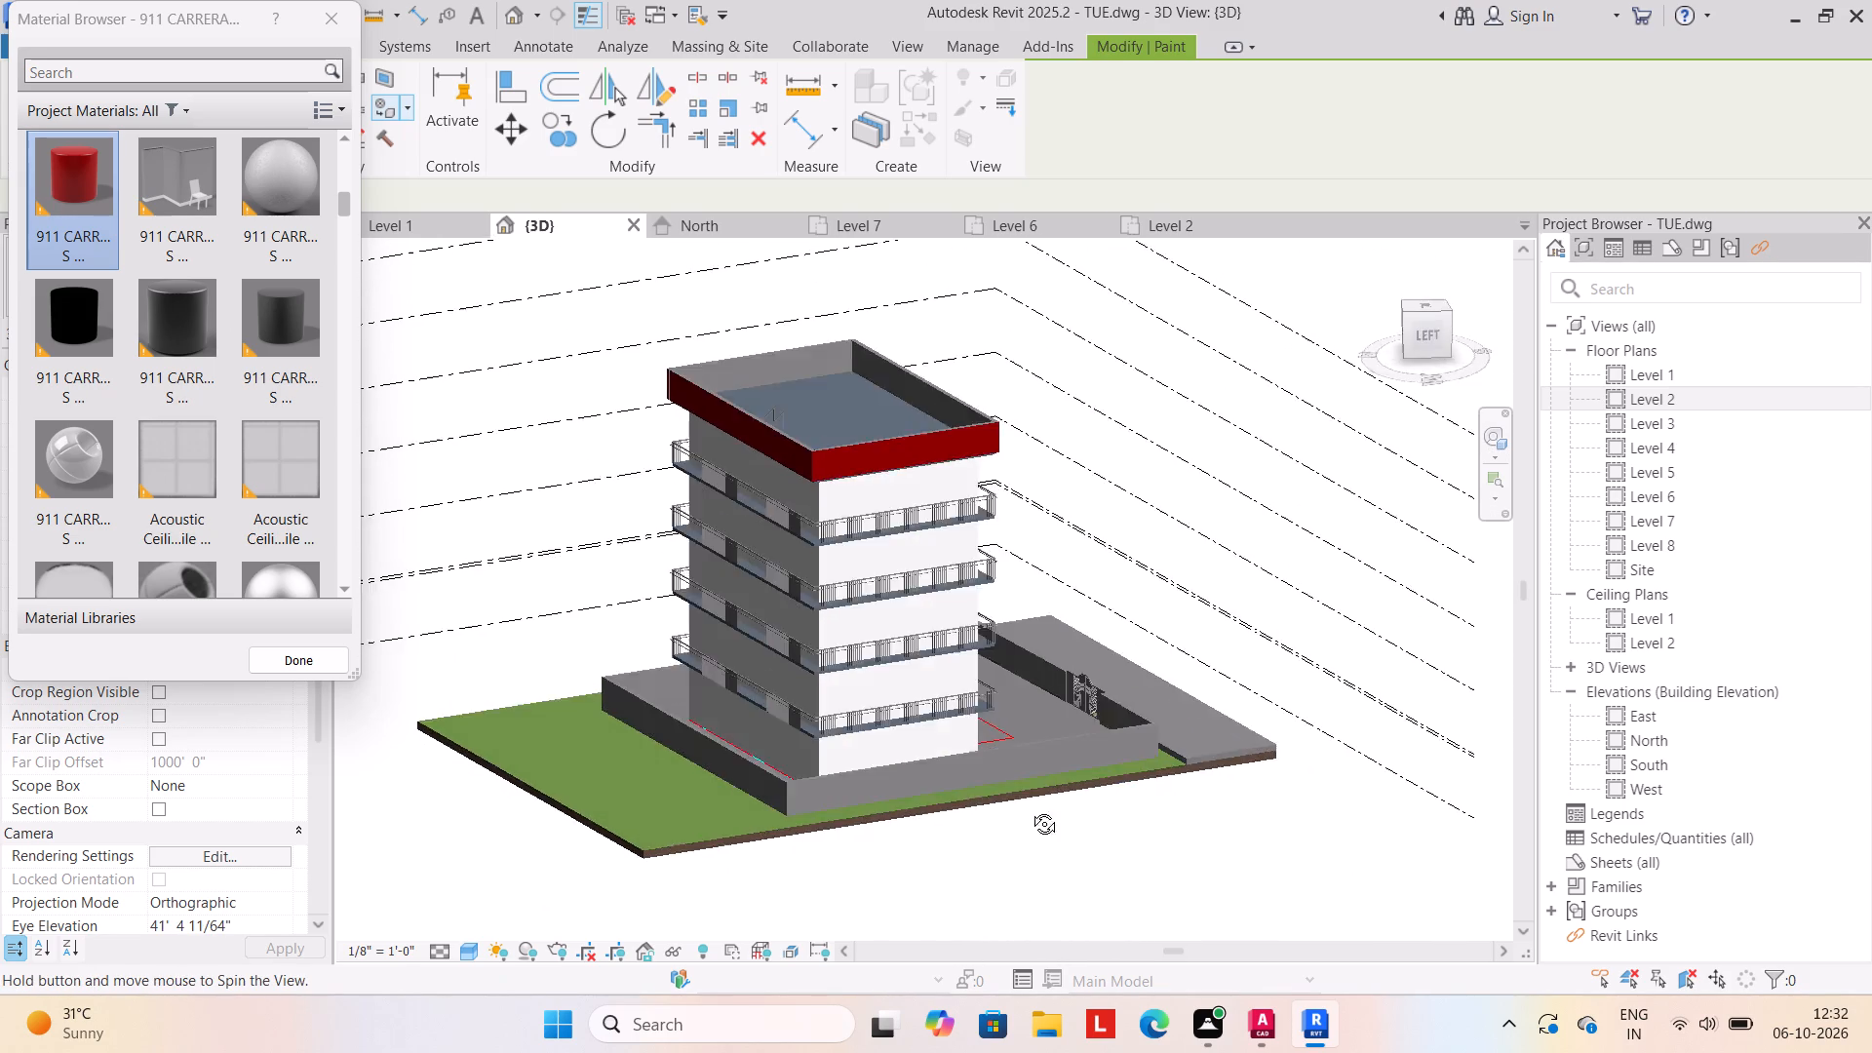
middle_click_drag(1030, 809, 732, 785, "shift")
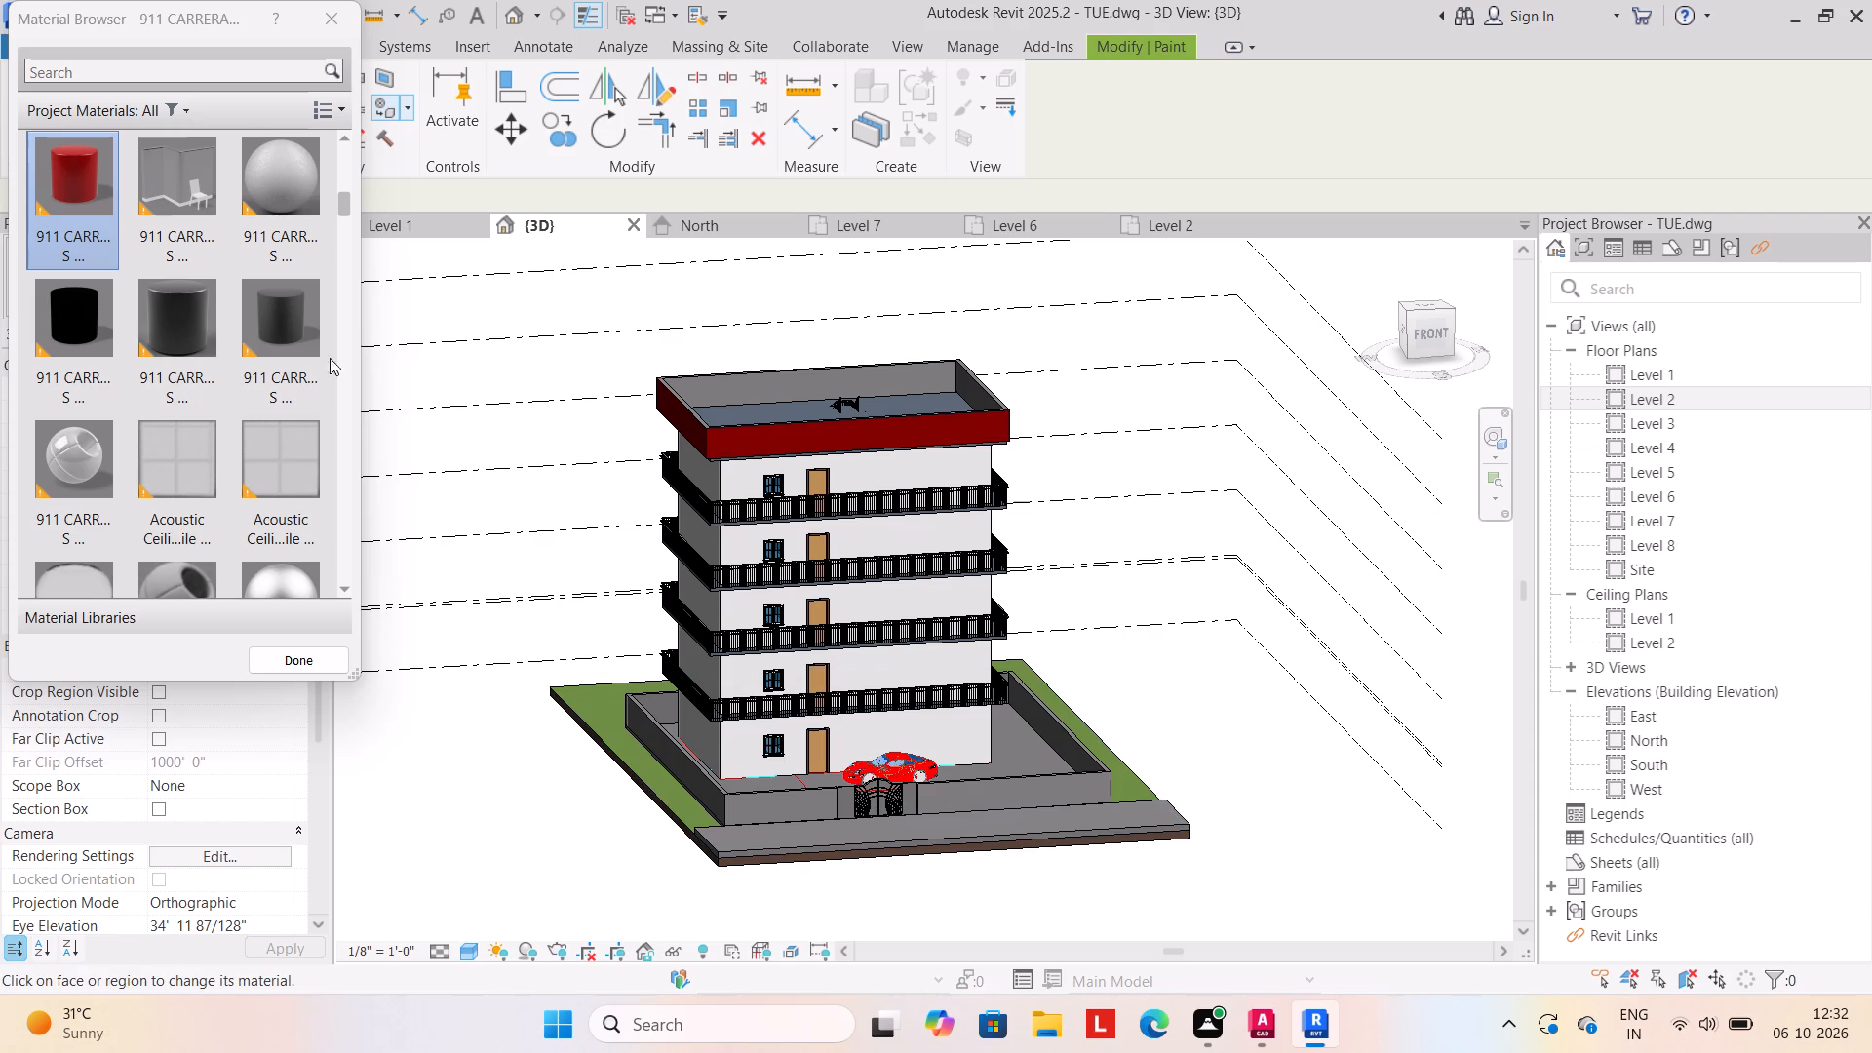
Paint the front compound wall faces on both sides of the gate with the Wood - Stained material.
scroll(248, 383, "down", 5)
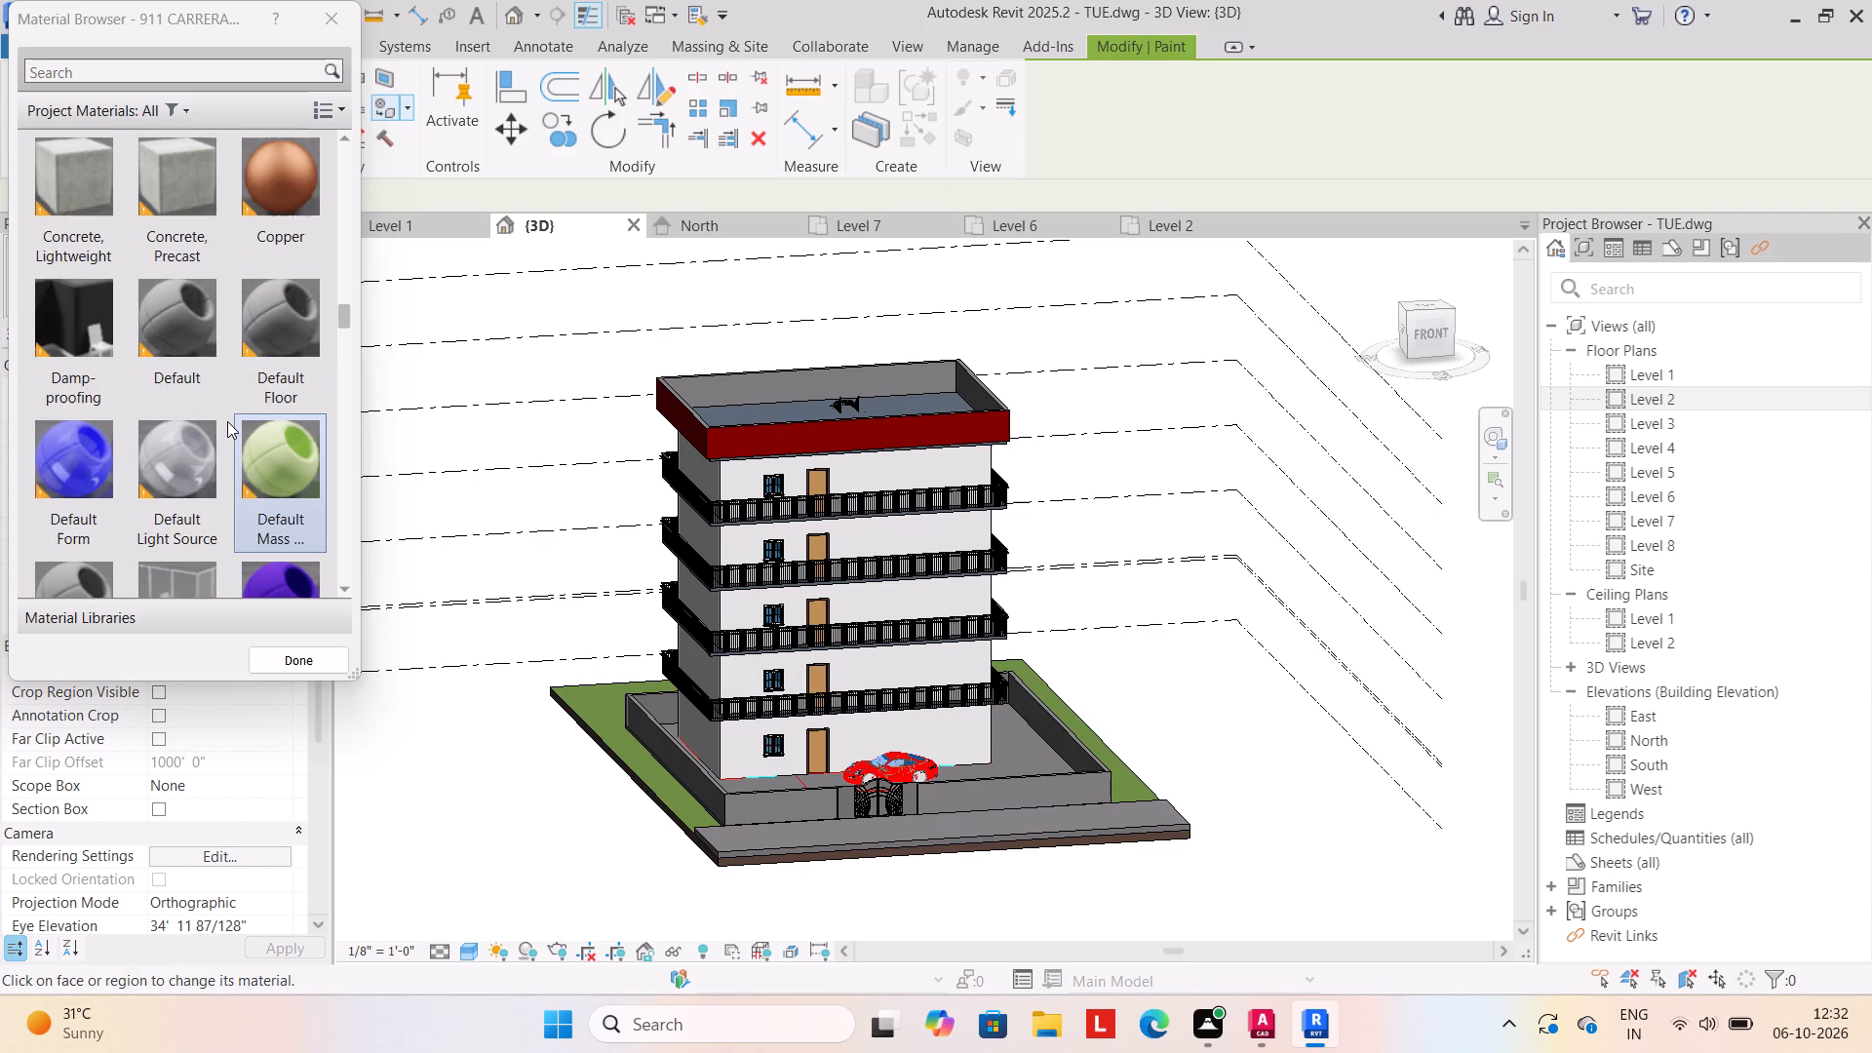
scroll(227, 423, "up", 1)
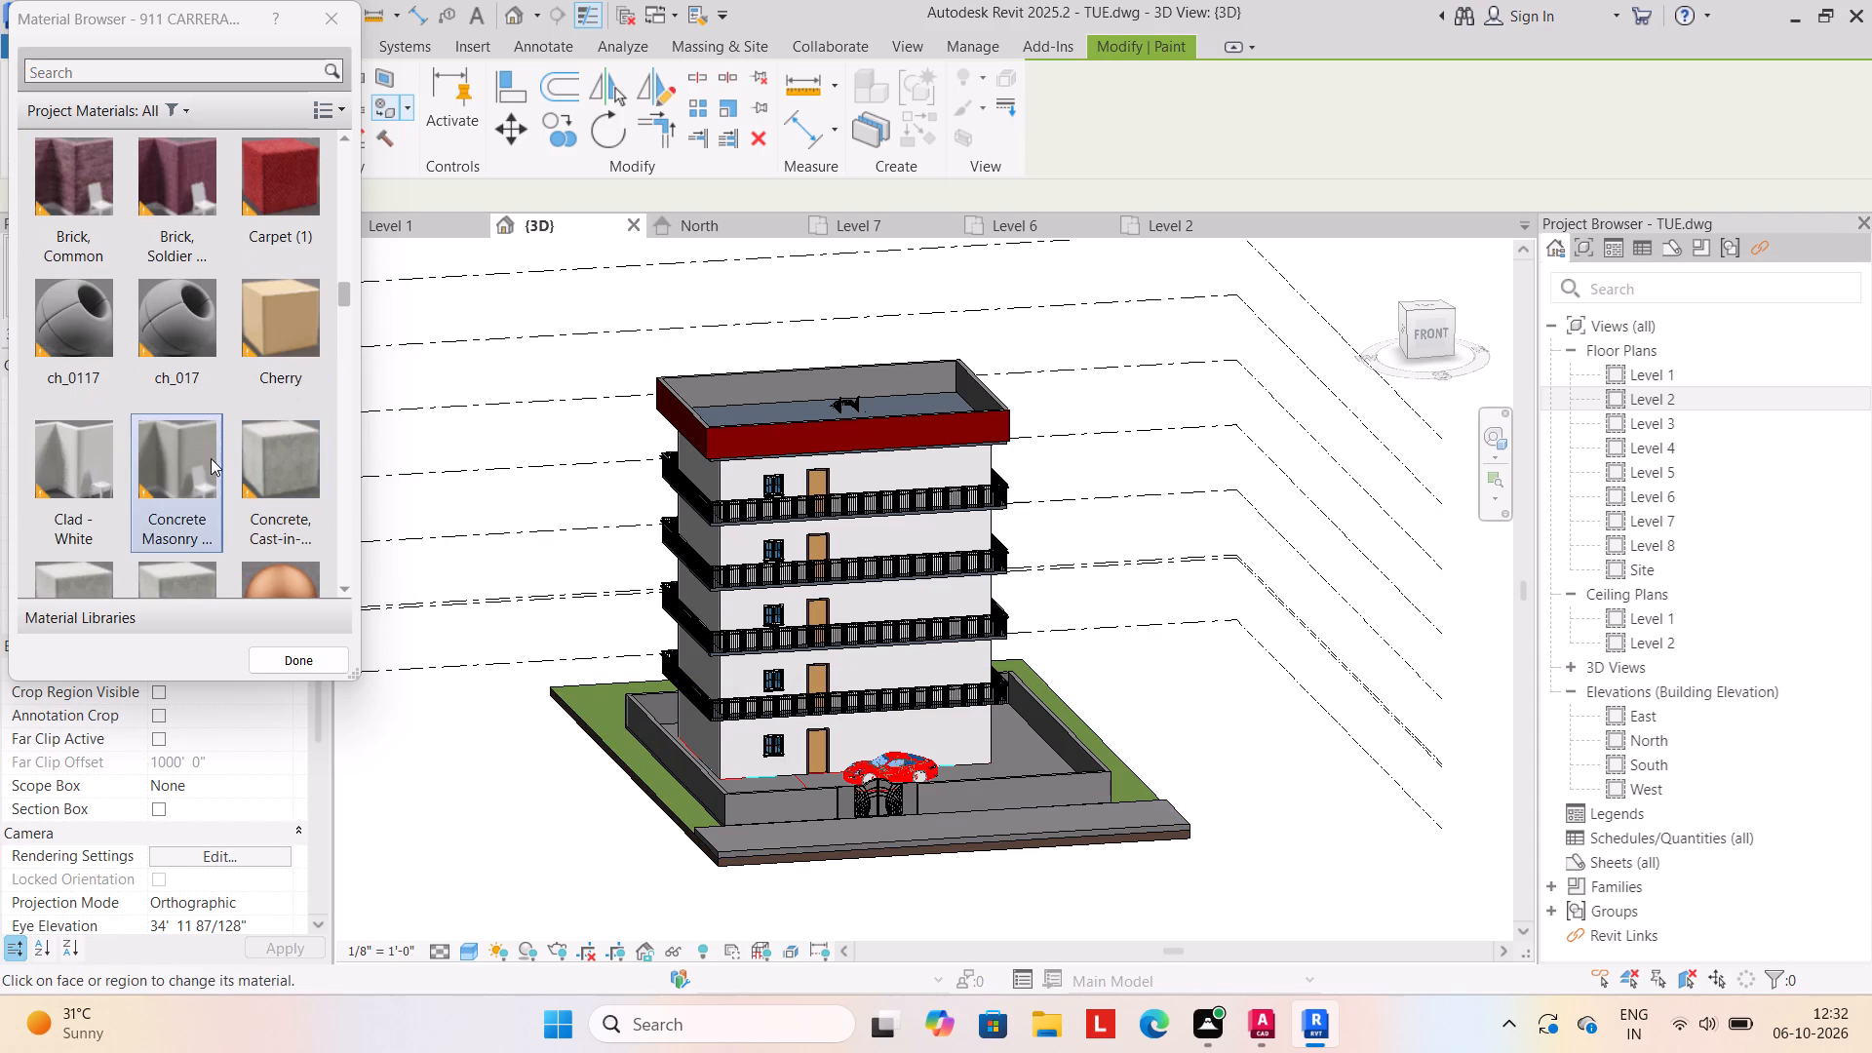
left_click(287, 321)
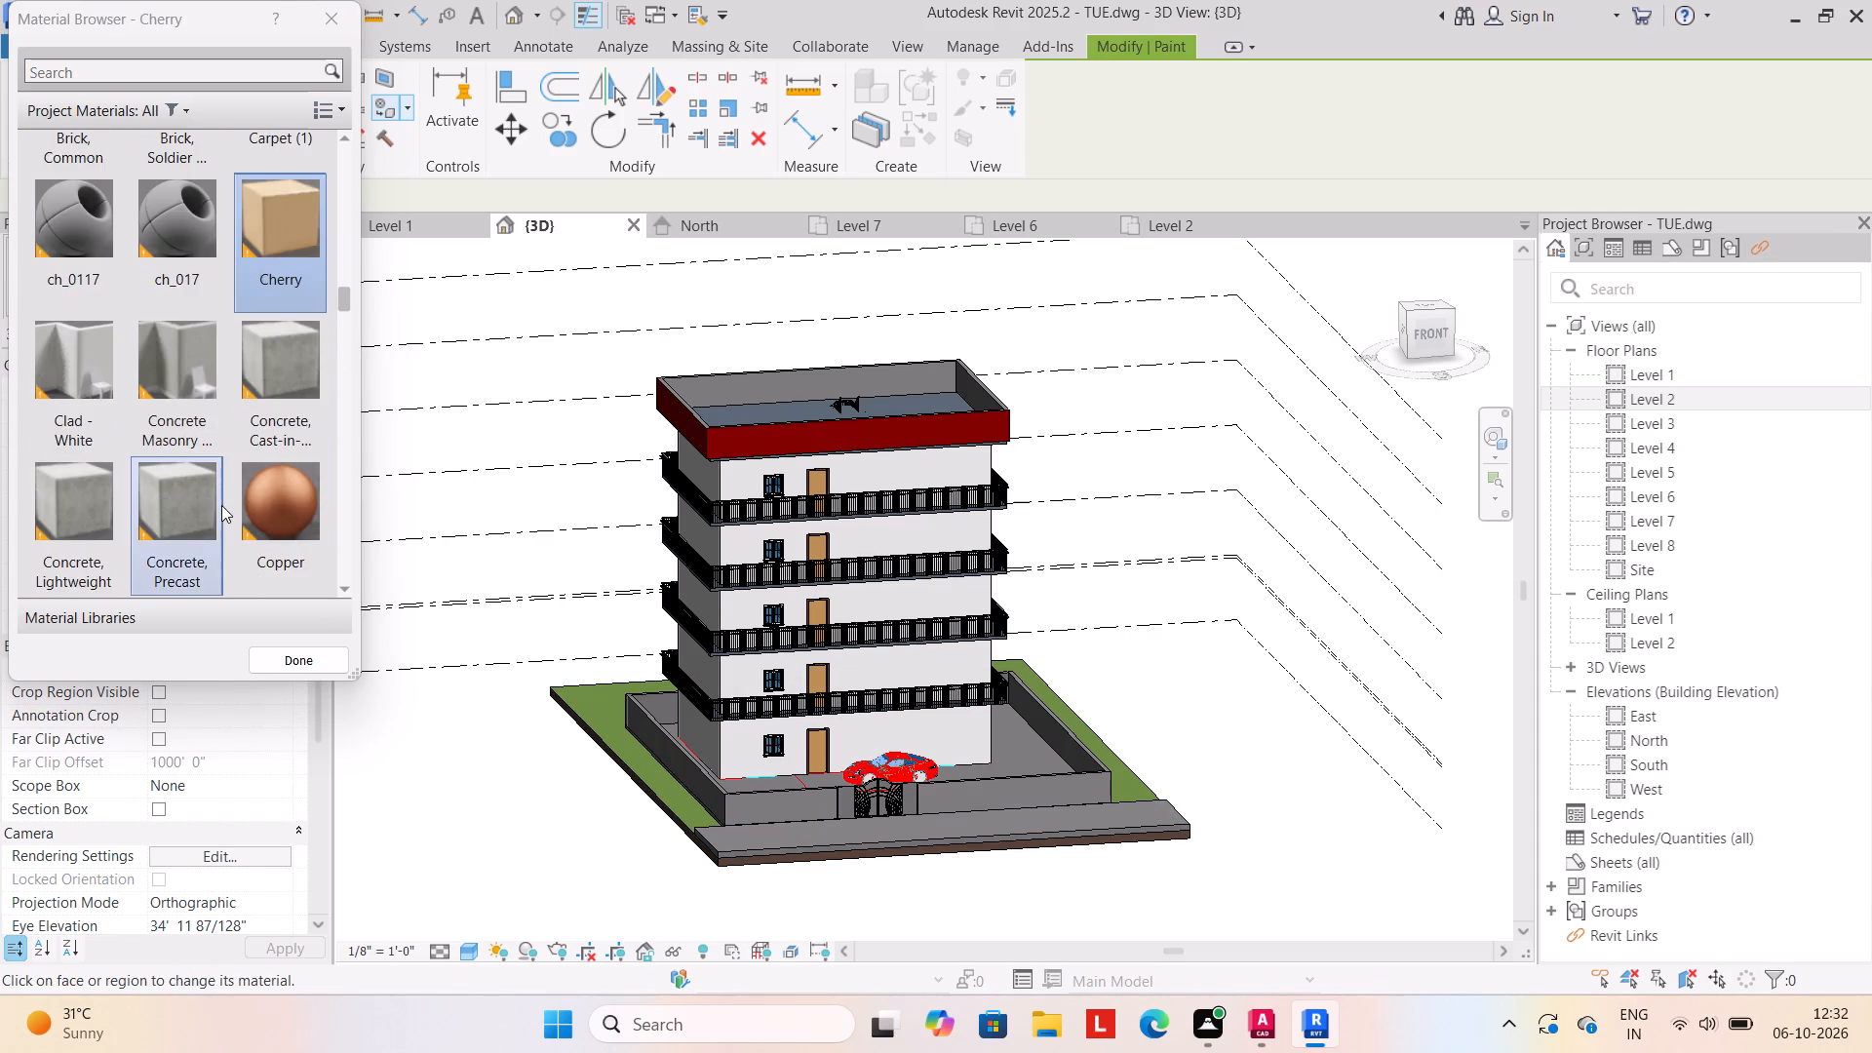
scroll(221, 506, "down", 5)
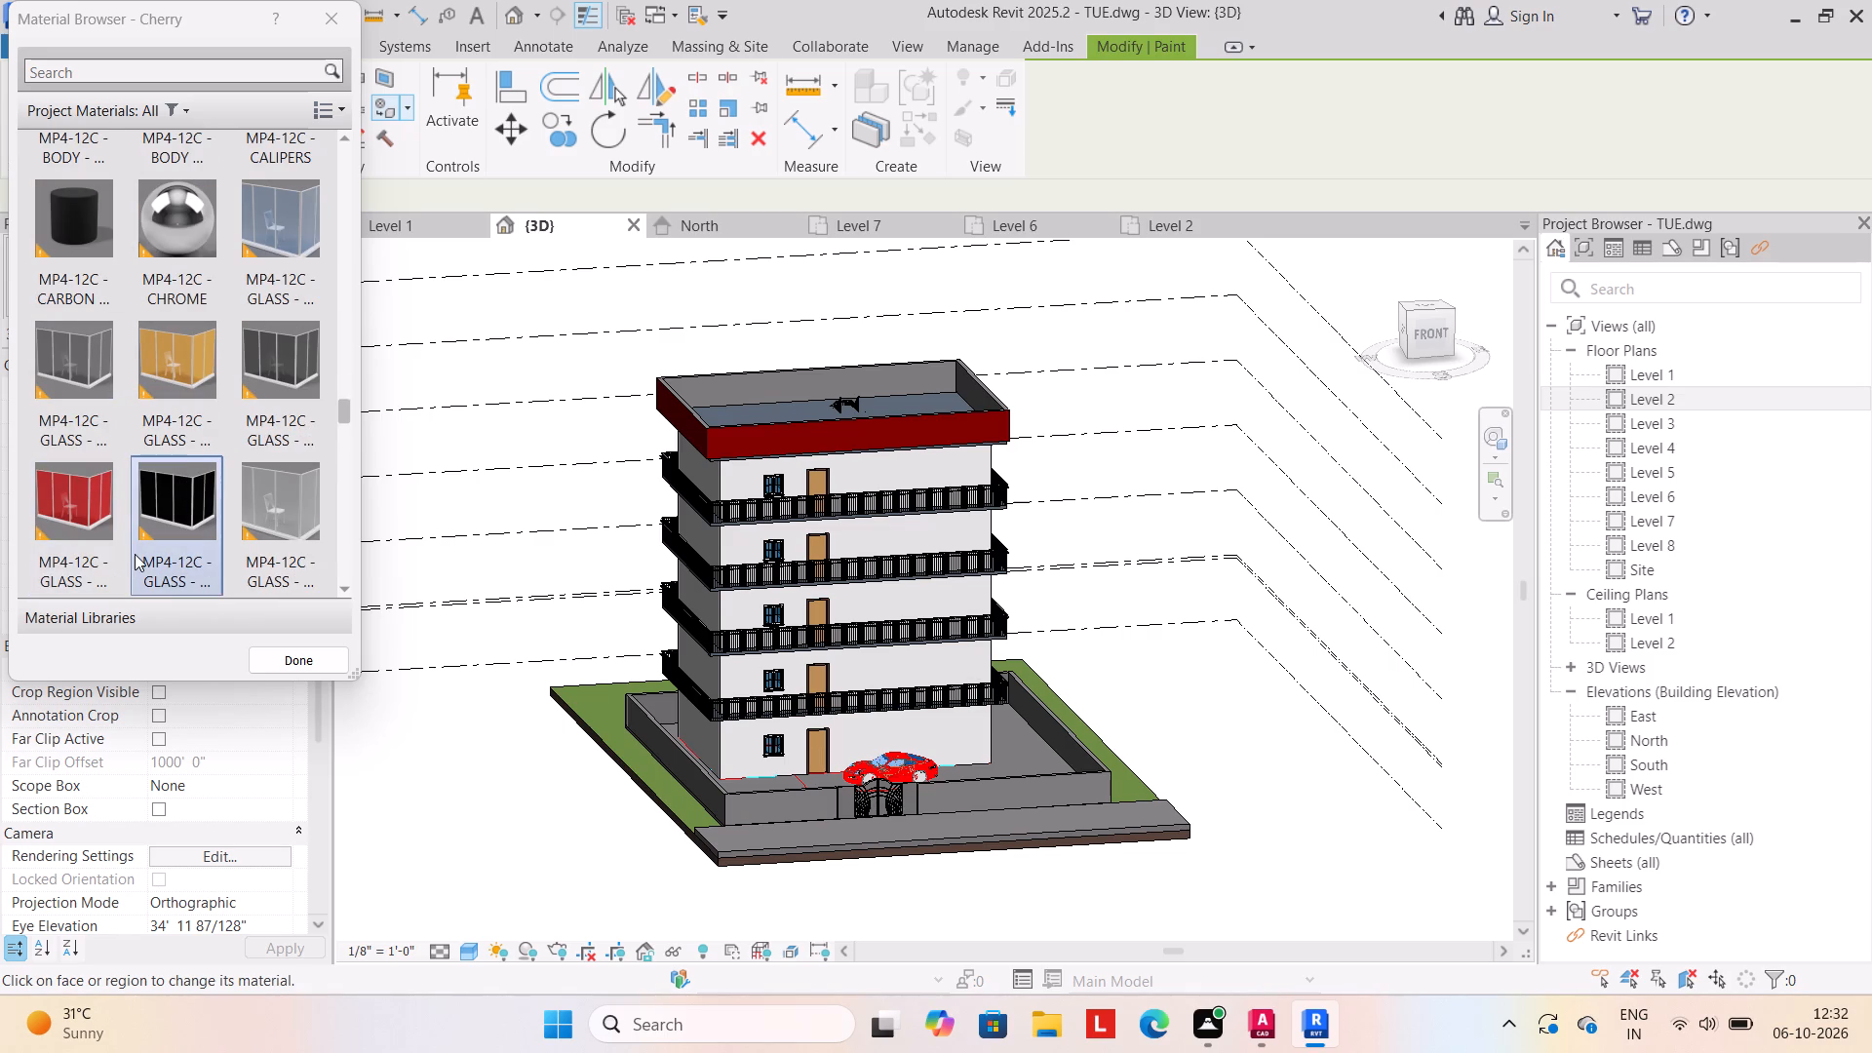
scroll(135, 554, "down", 7)
scroll(127, 567, "up", 3)
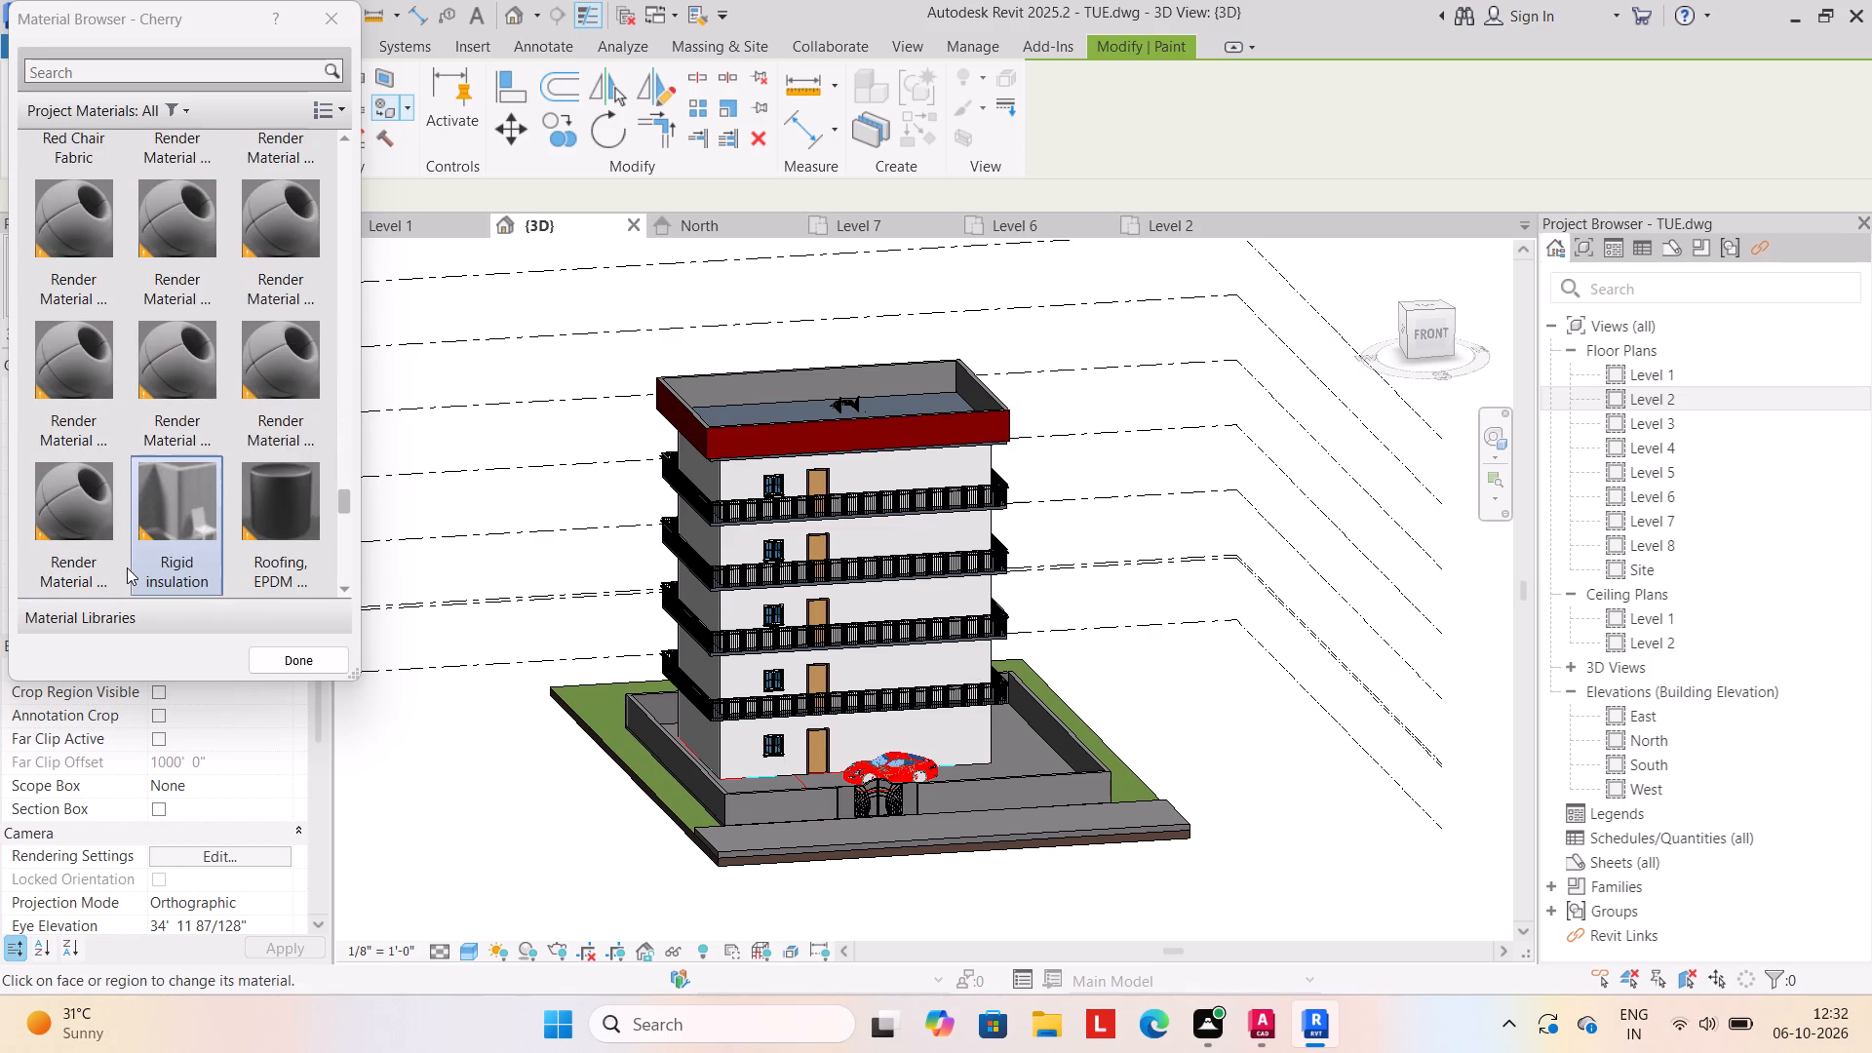
scroll(127, 574, "down", 5)
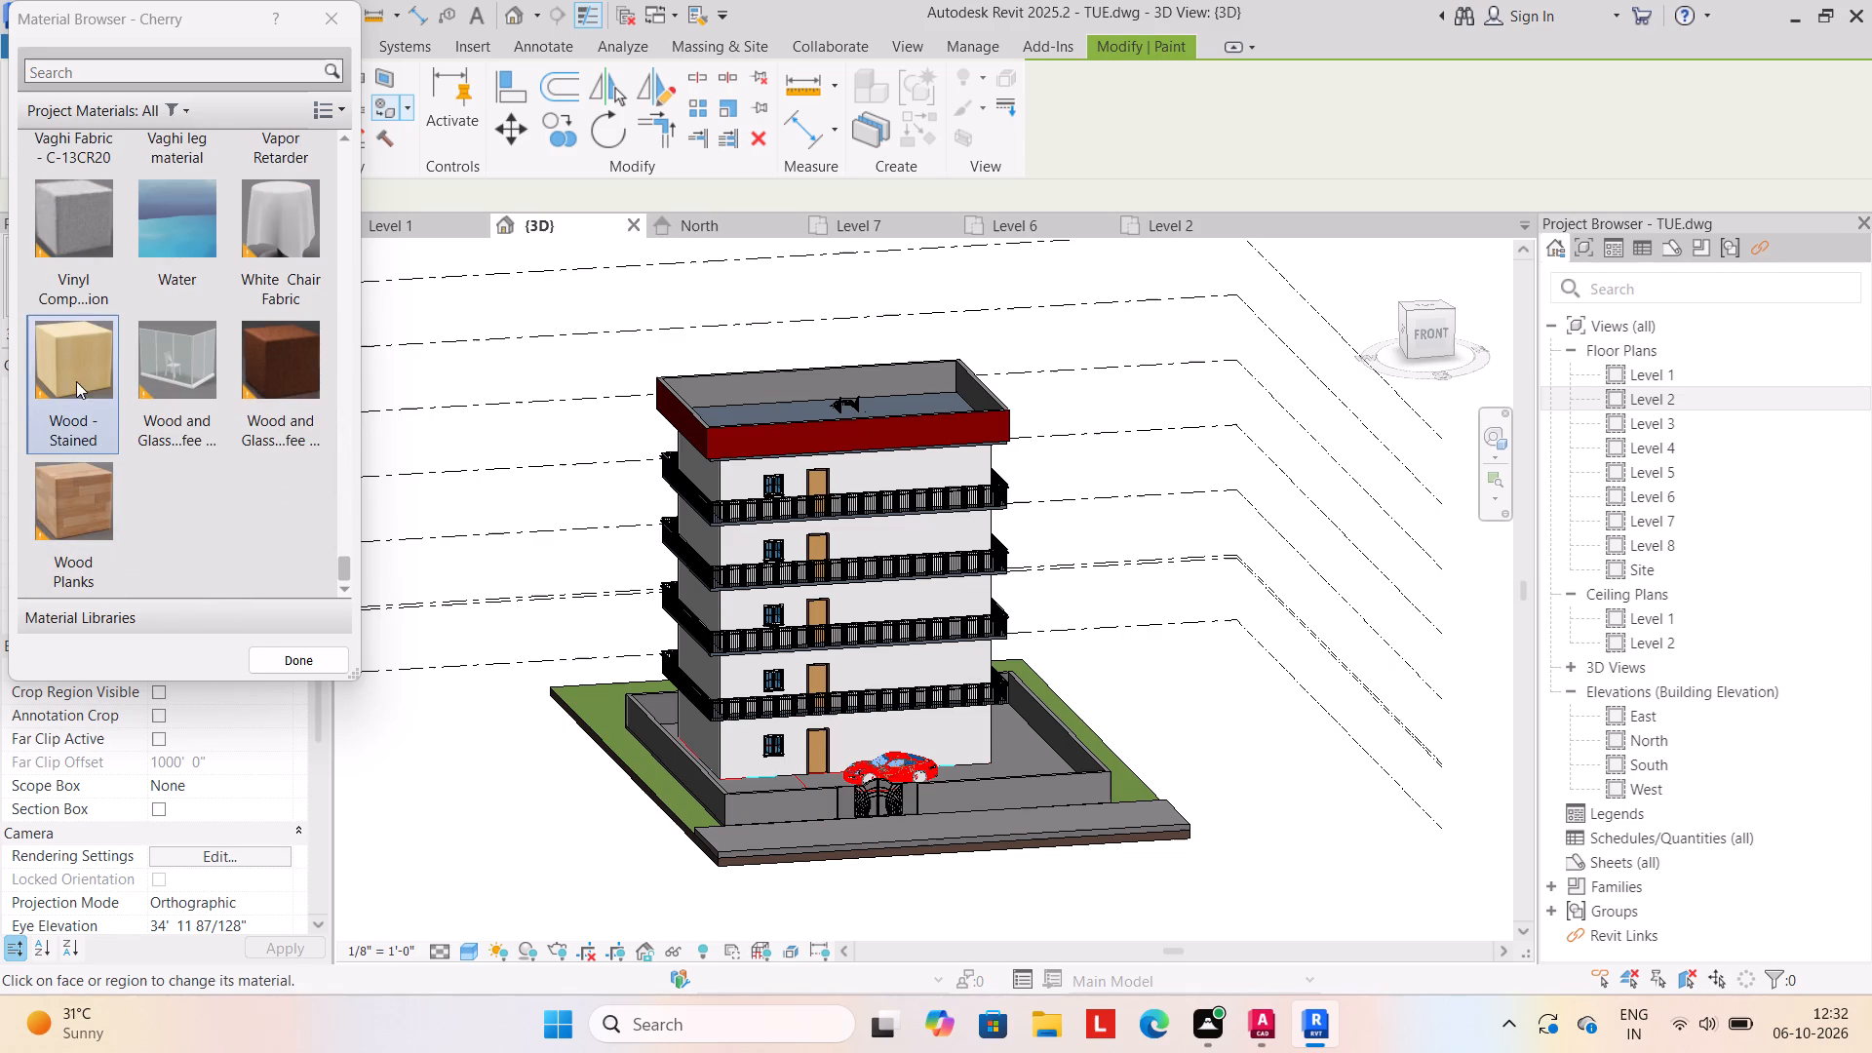
left_click(75, 375)
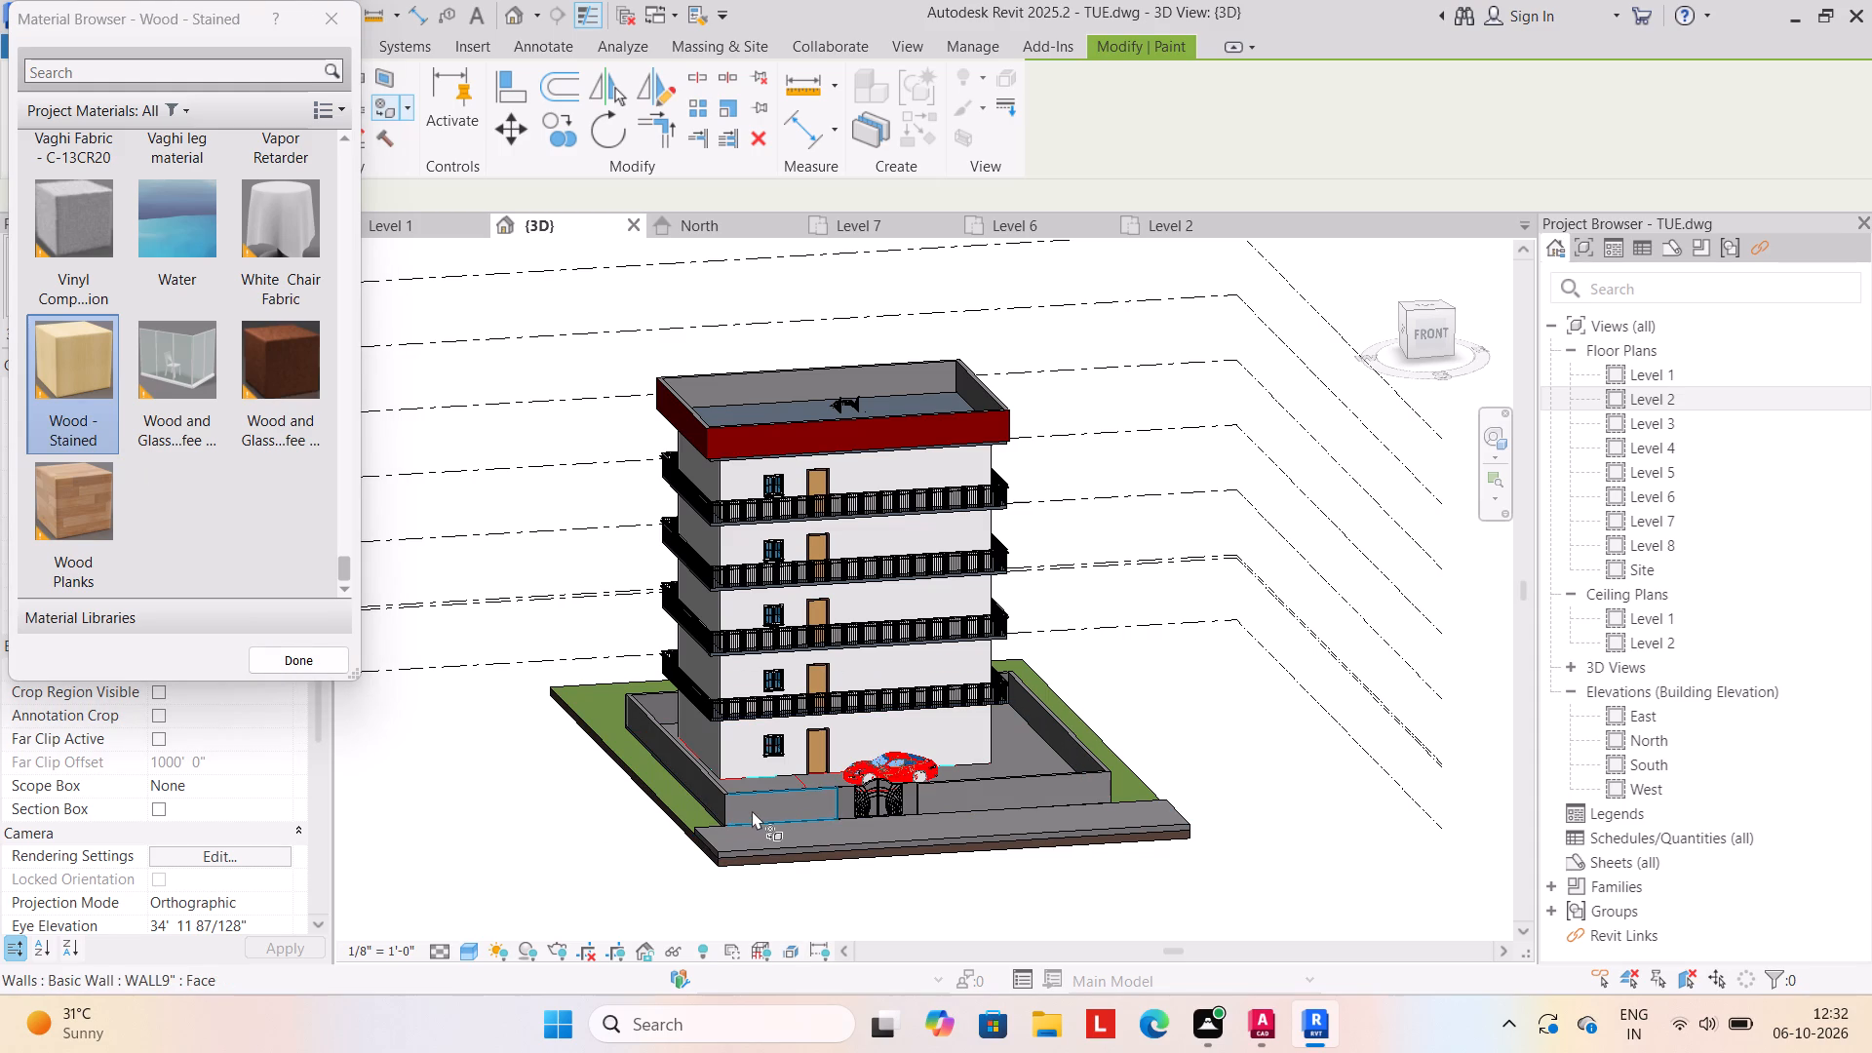
left_click(752, 810)
left_click(1016, 785)
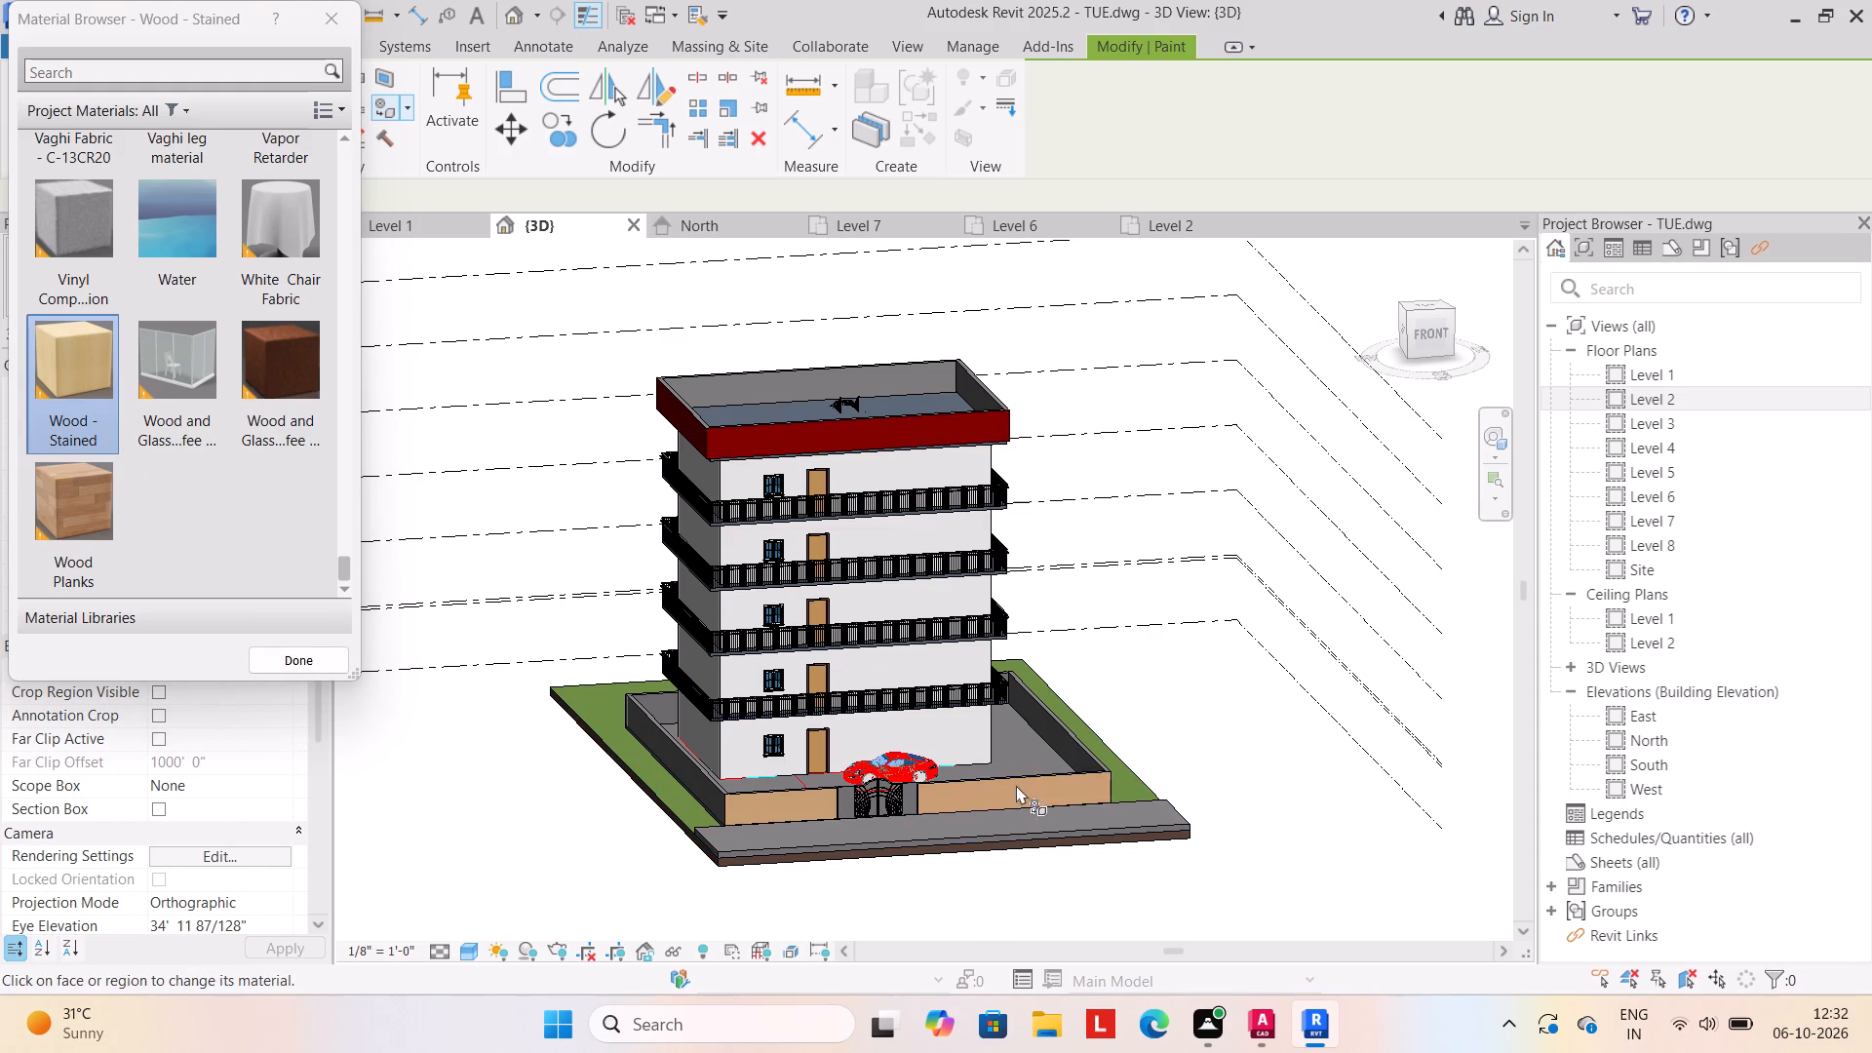
Paint the right, rear and left outer faces of the compound wall with the same Wood - Stained material.
middle_click_drag(1161, 933, 939, 922, "shift")
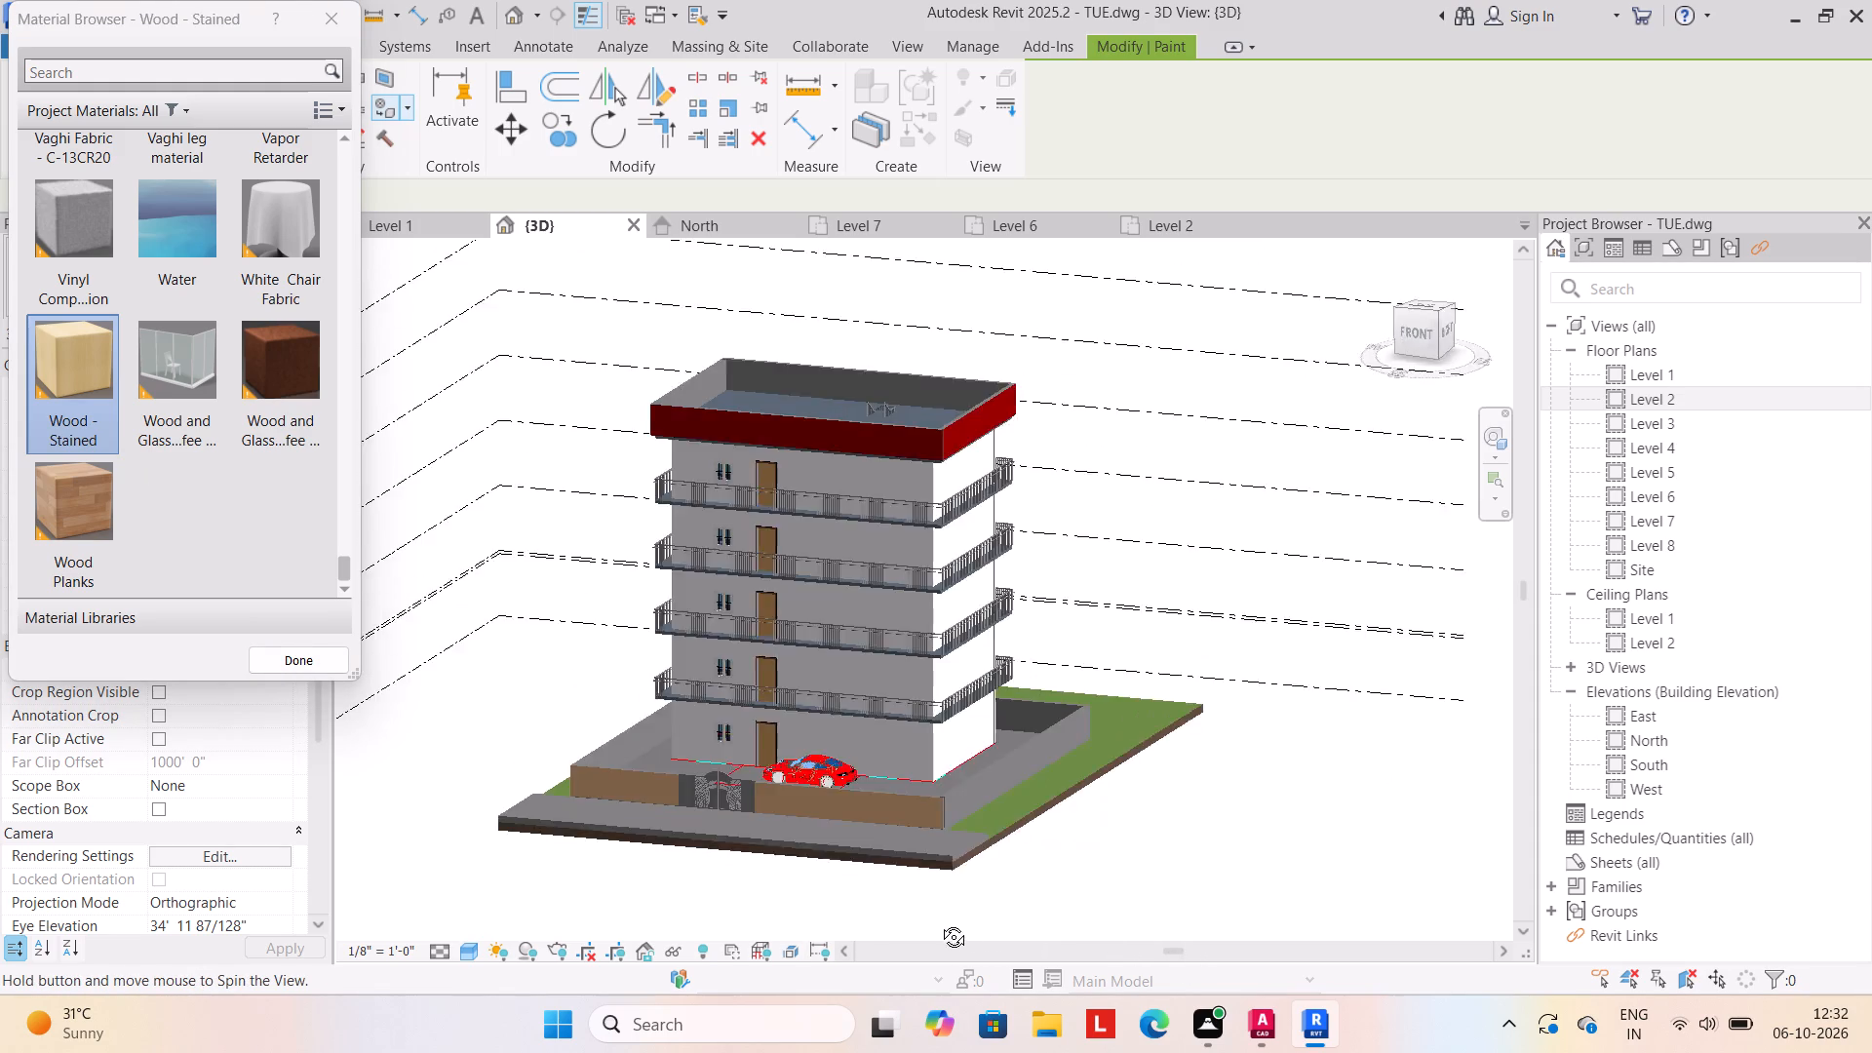
middle_click_drag(939, 922, 848, 914, "shift")
left_click(861, 770)
middle_click_drag(1101, 884, 820, 880, "shift")
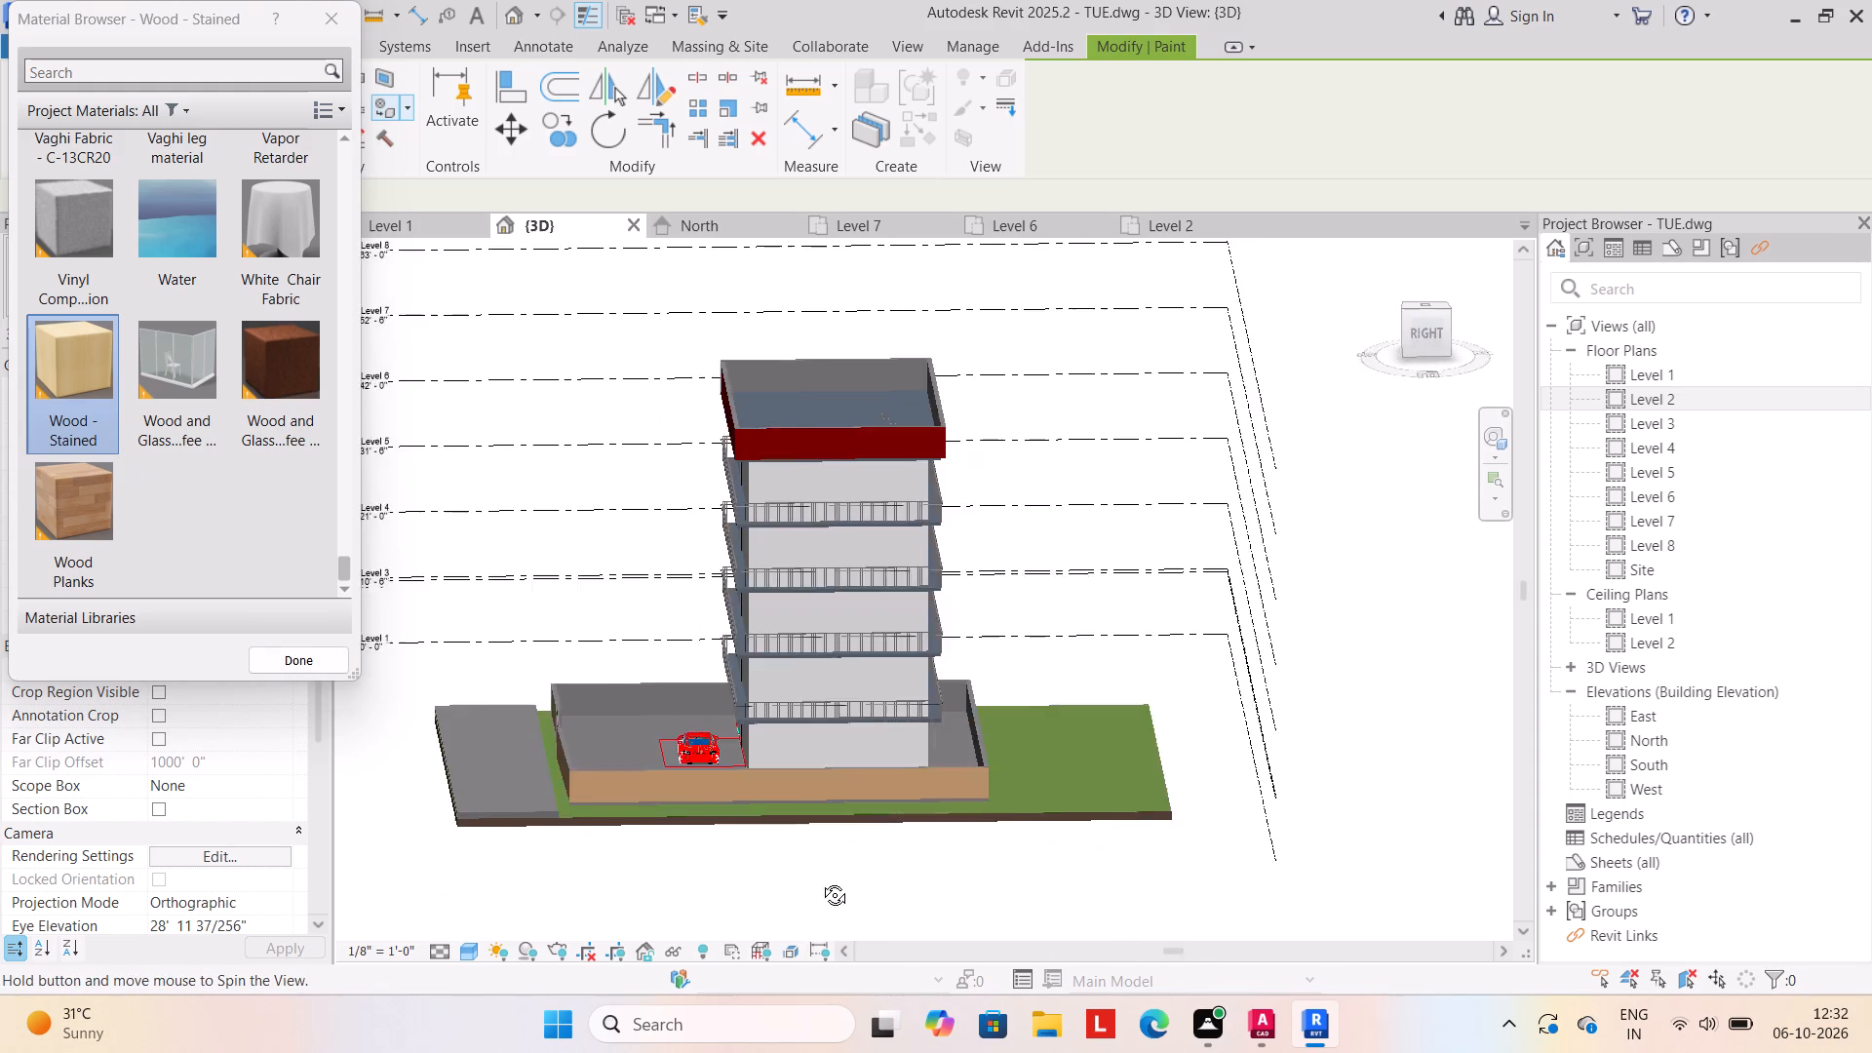
middle_click_drag(820, 880, 642, 855, "shift")
left_click(695, 748)
middle_click_drag(1106, 953, 834, 949, "shift")
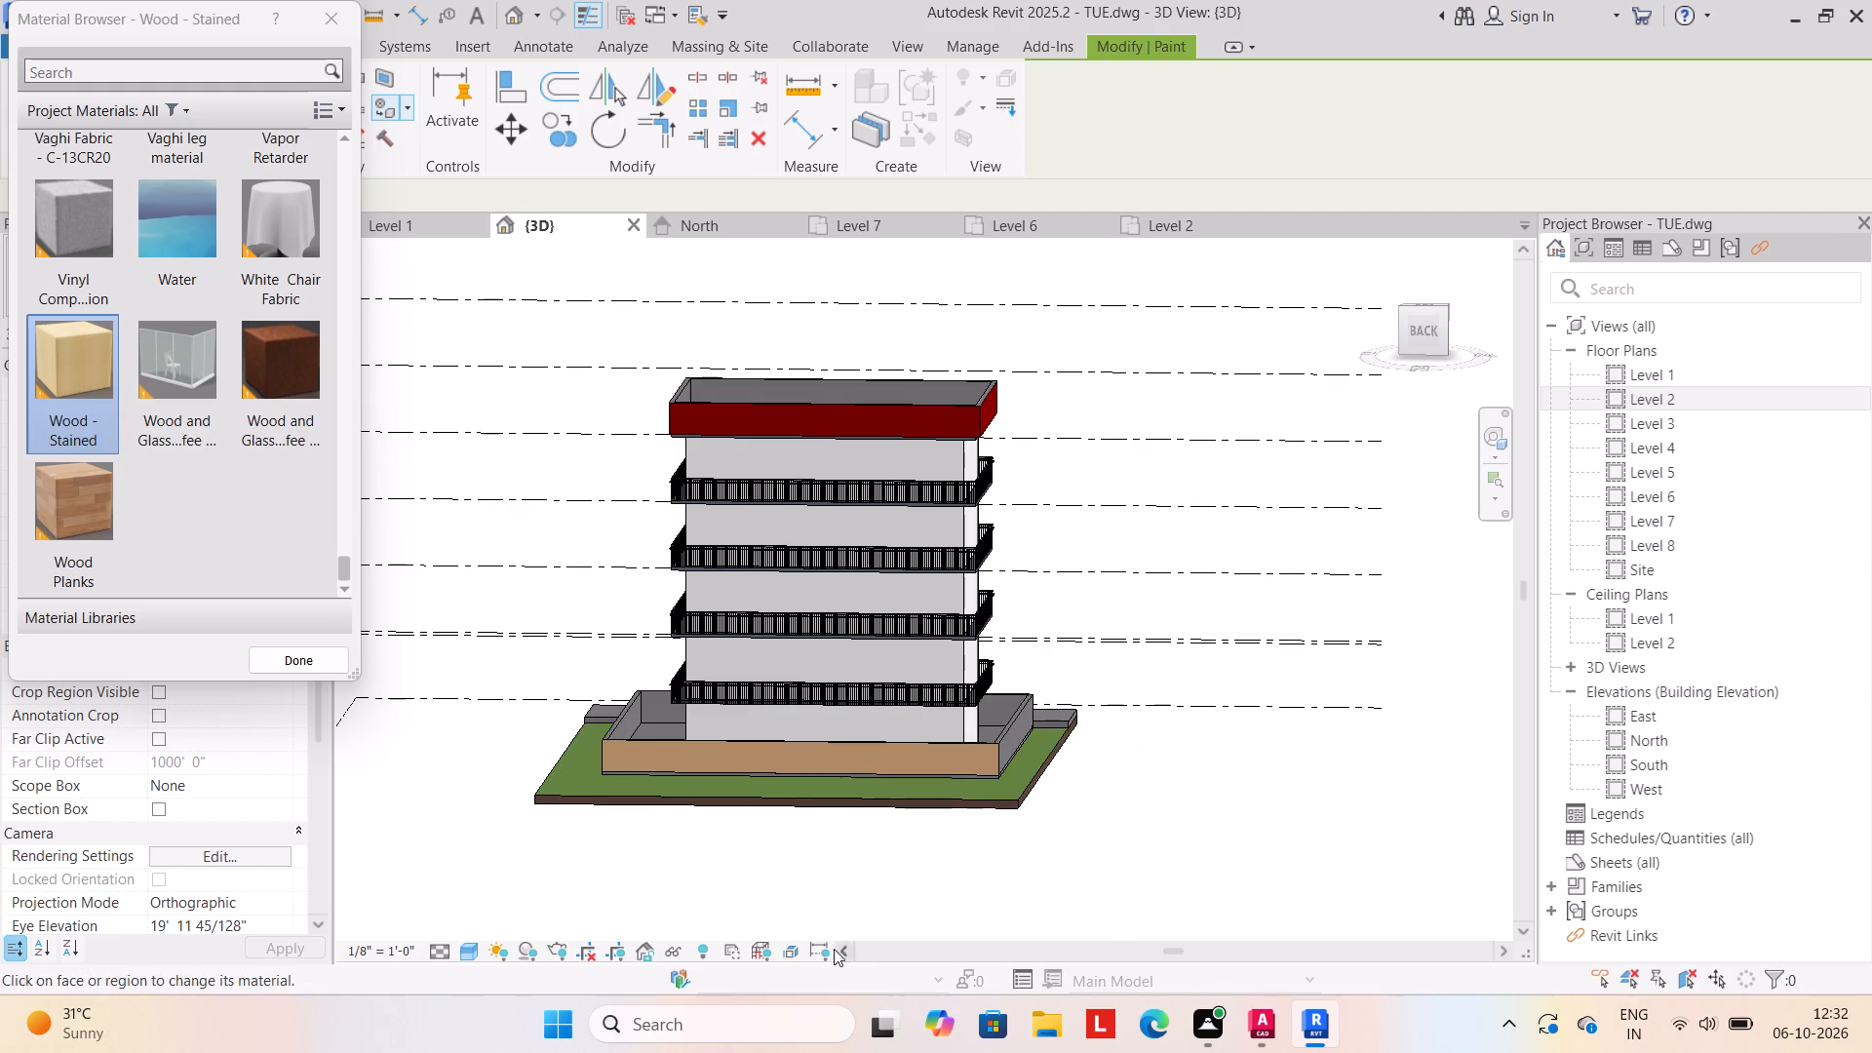
middle_click_drag(834, 949, 810, 941, "shift")
middle_click_drag(1098, 886, 735, 903)
left_click(842, 771)
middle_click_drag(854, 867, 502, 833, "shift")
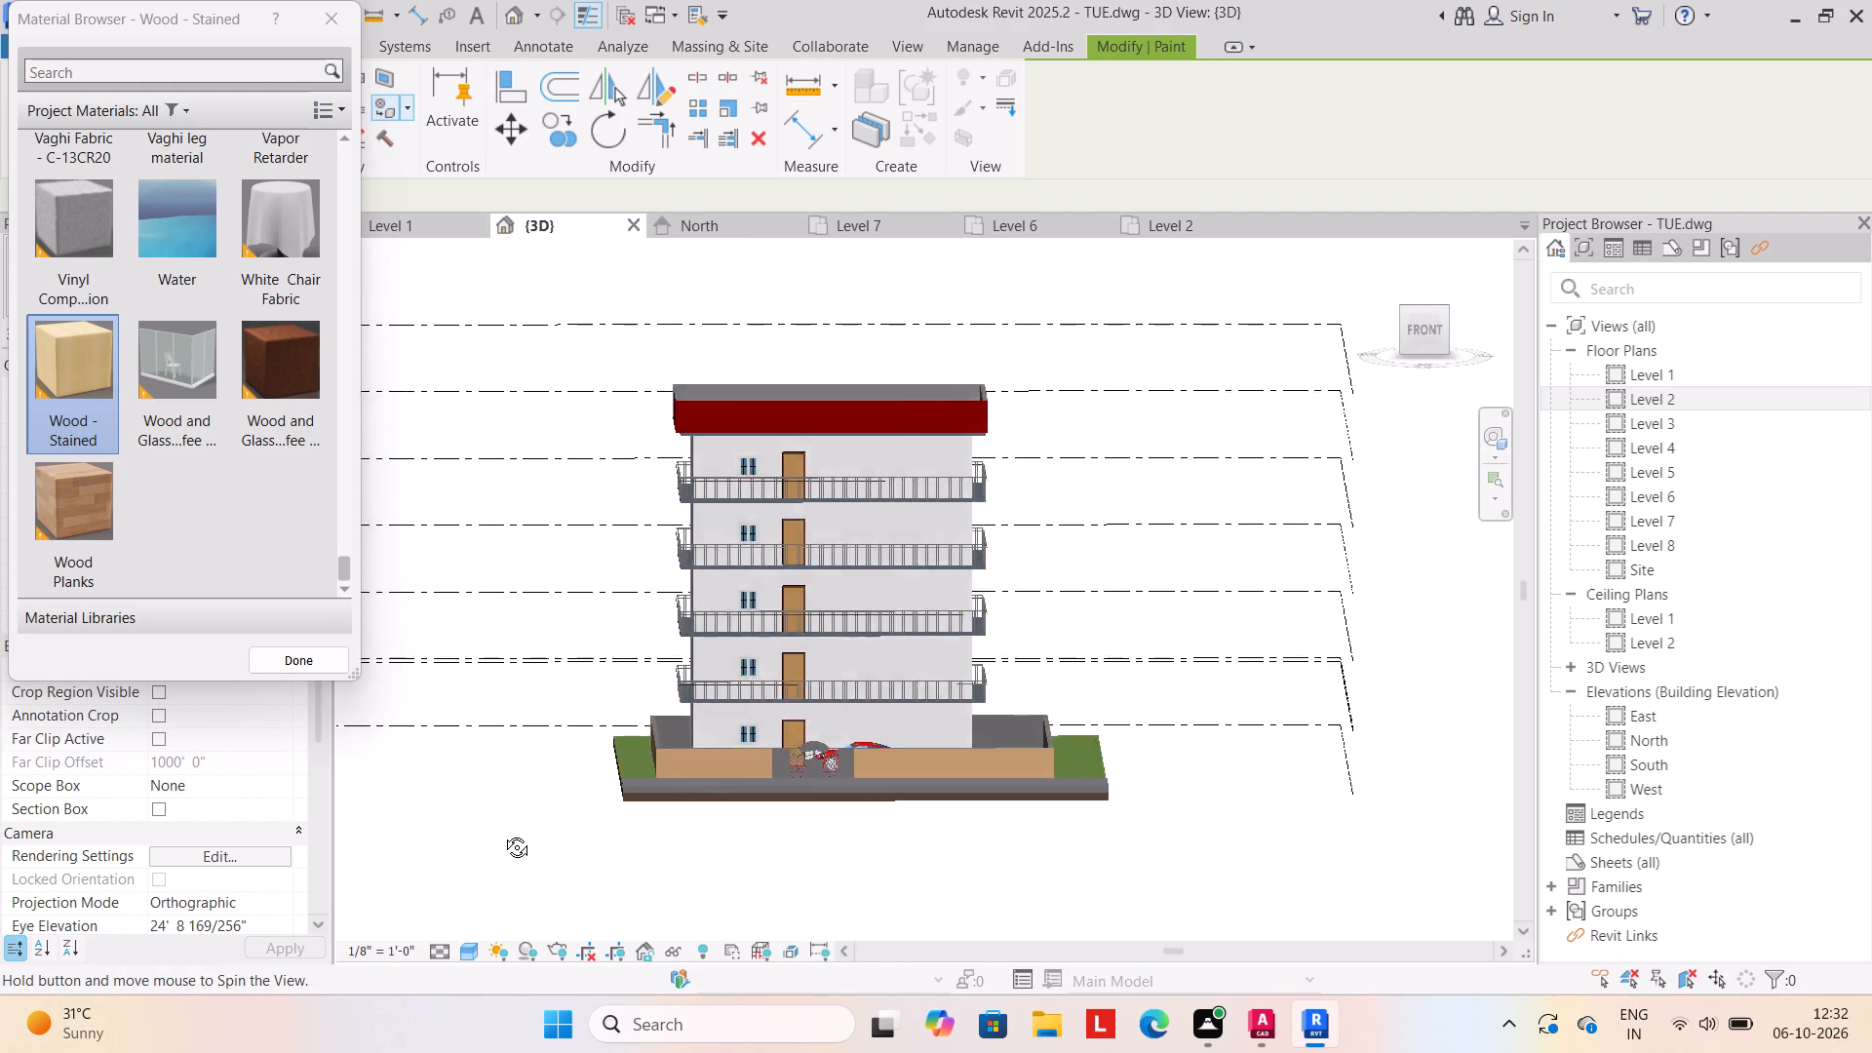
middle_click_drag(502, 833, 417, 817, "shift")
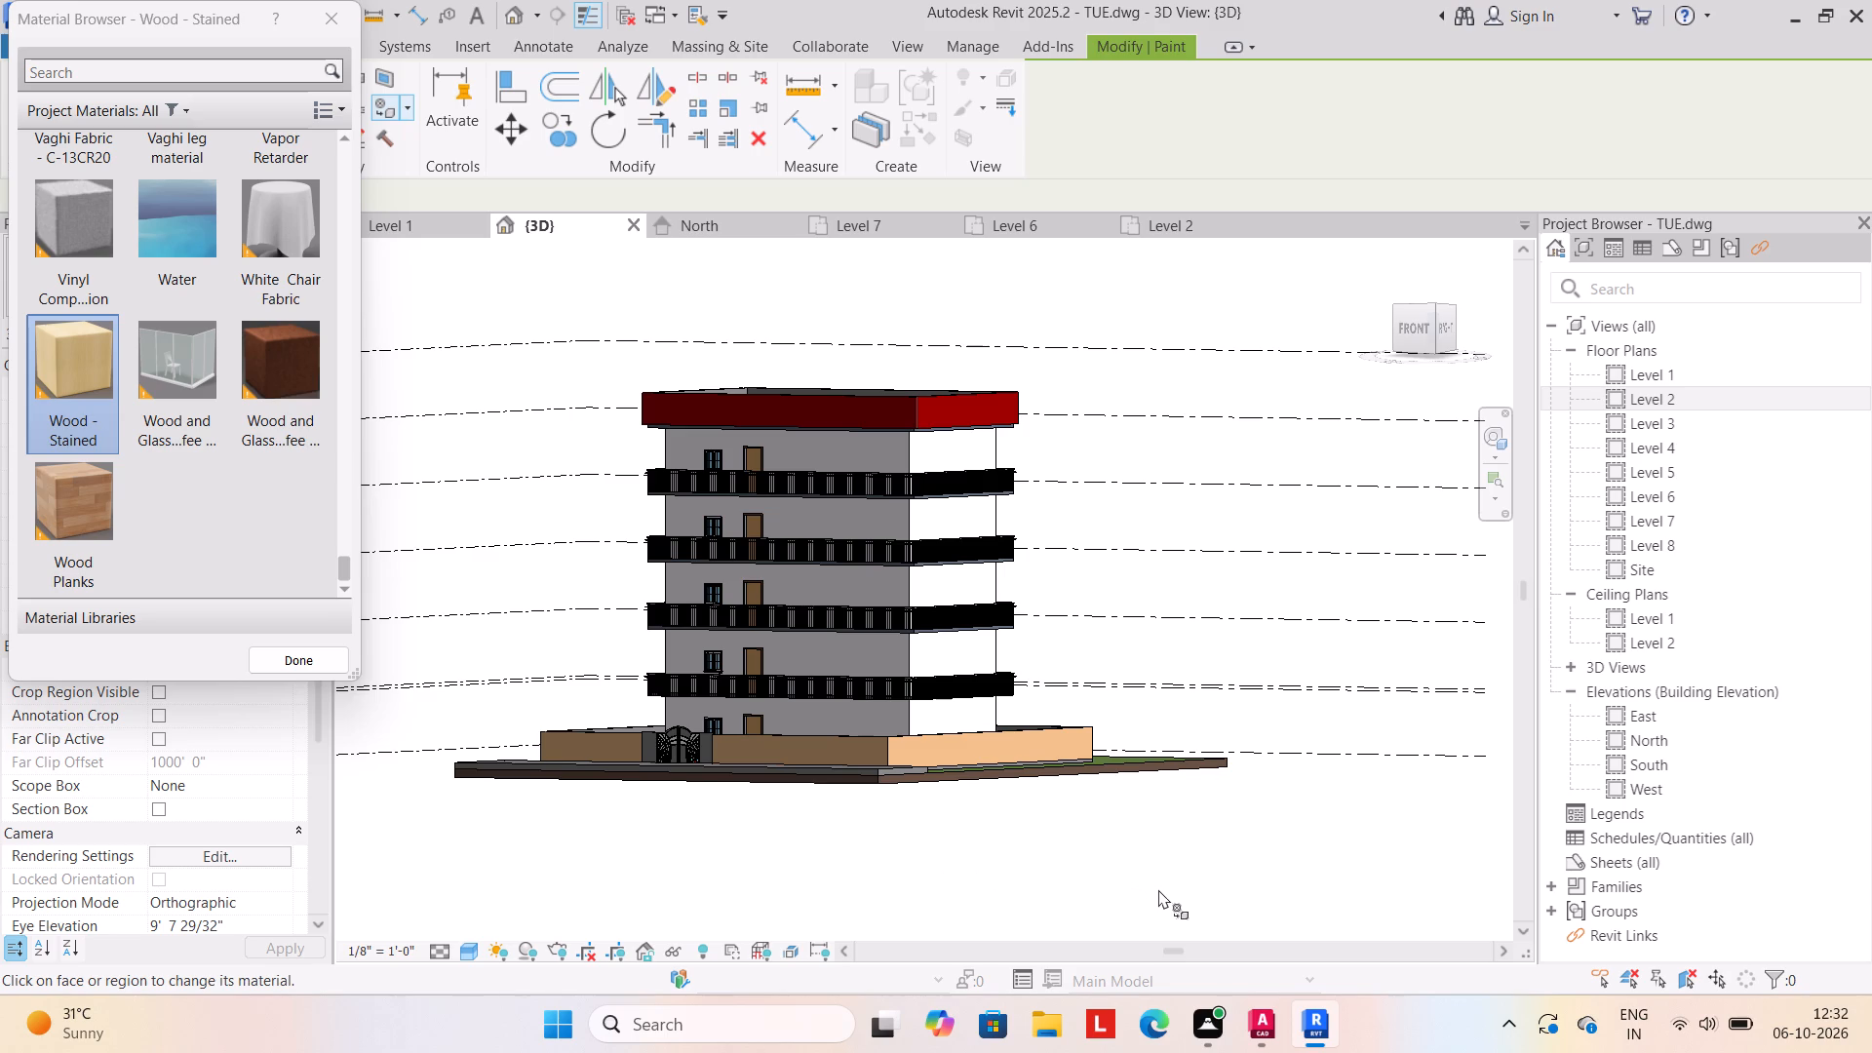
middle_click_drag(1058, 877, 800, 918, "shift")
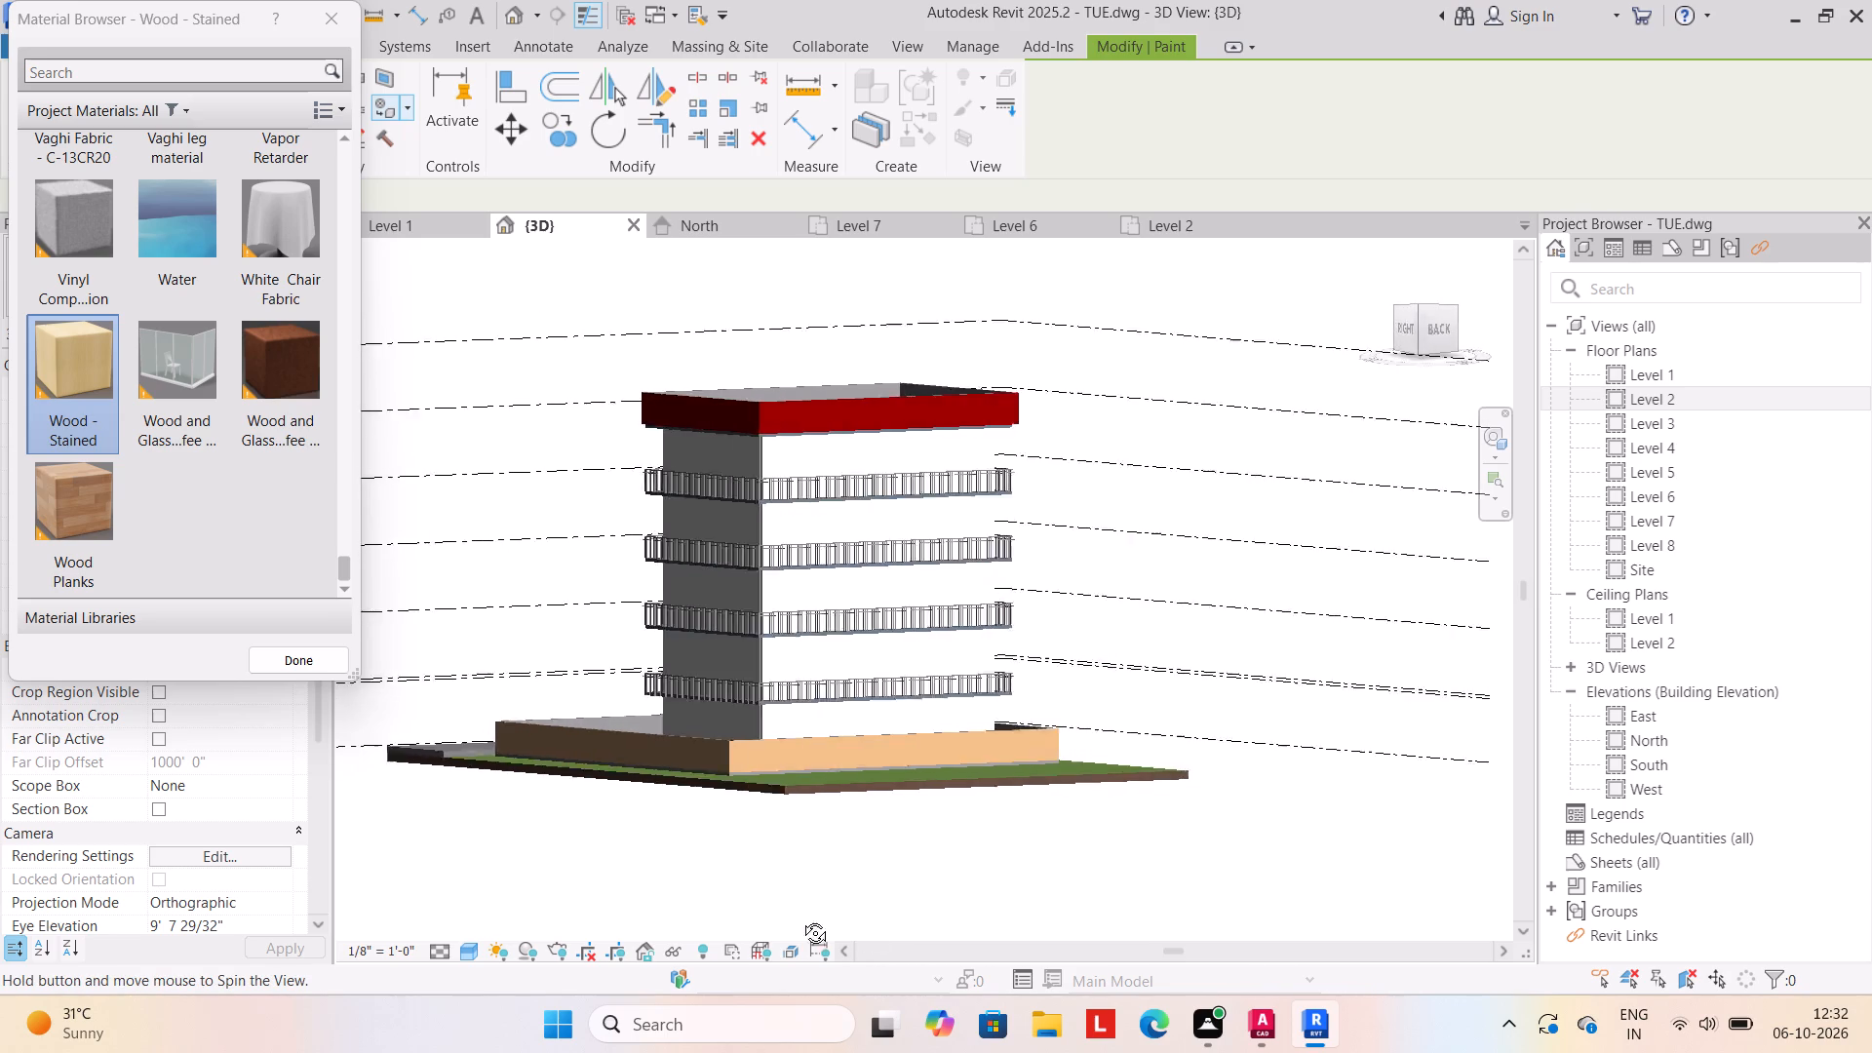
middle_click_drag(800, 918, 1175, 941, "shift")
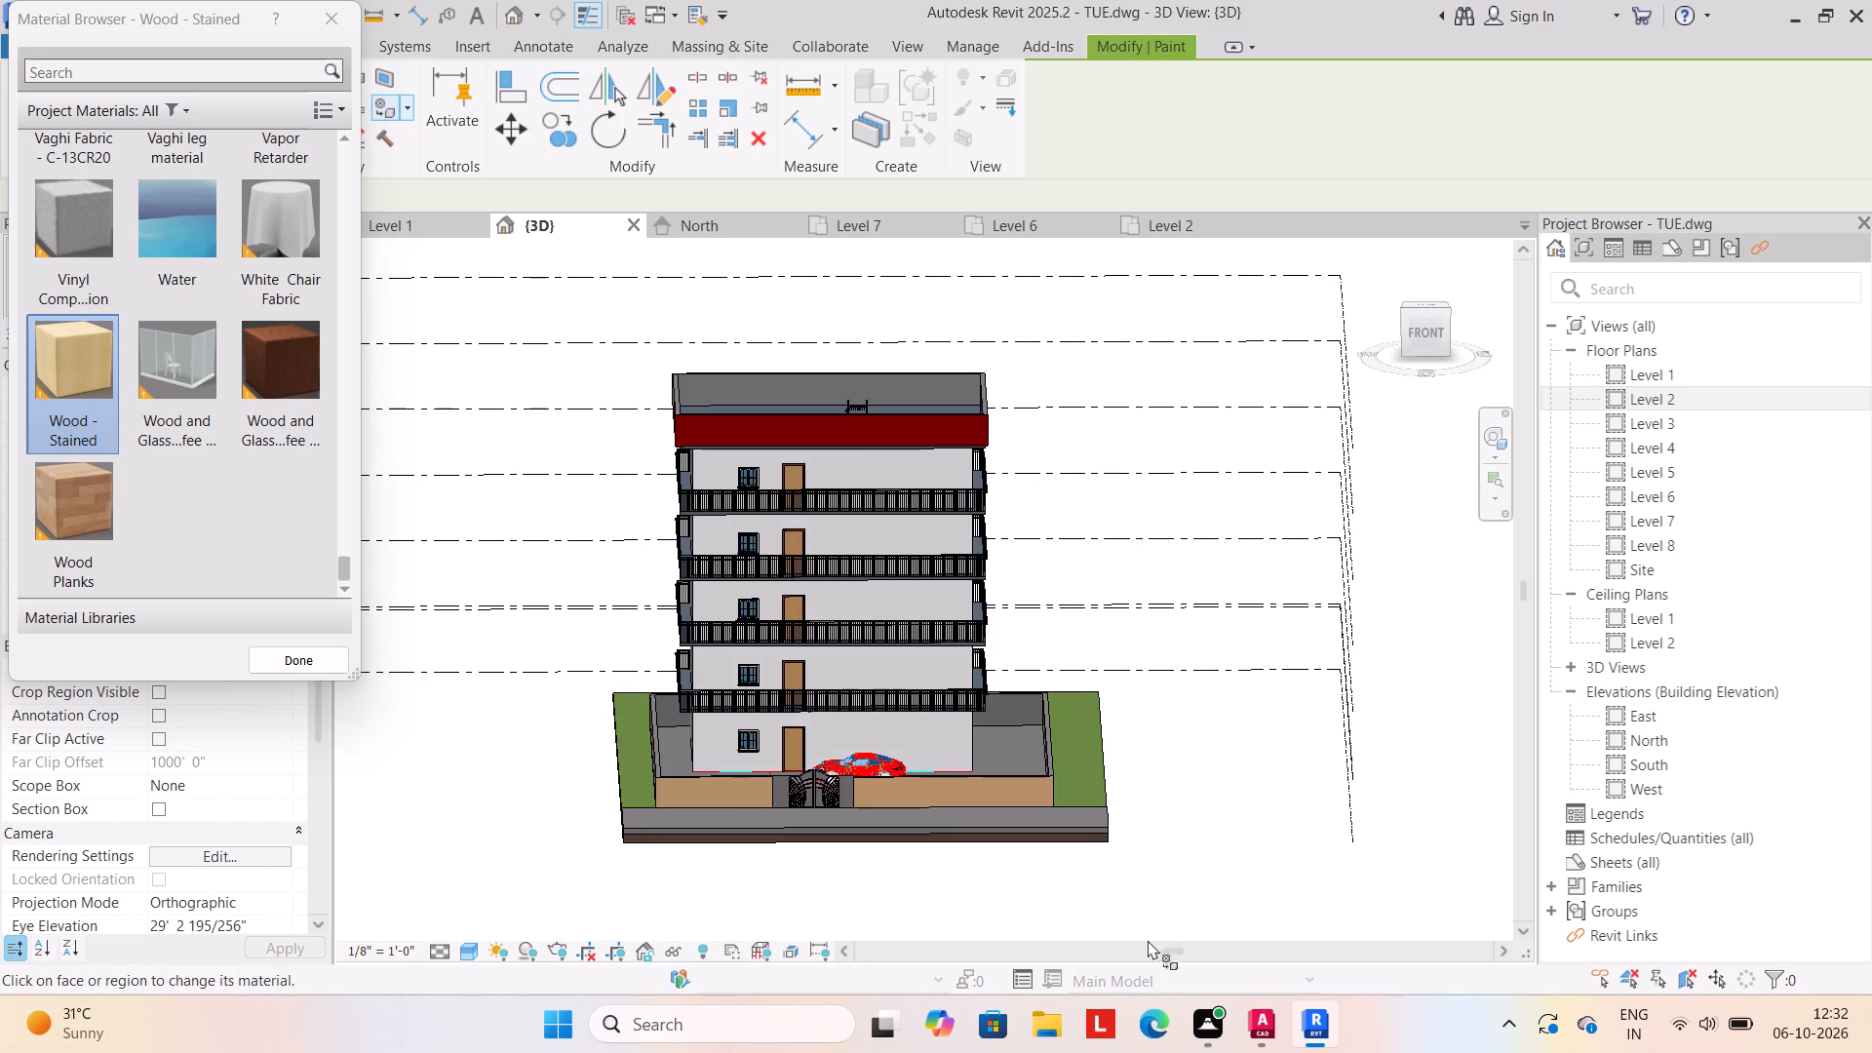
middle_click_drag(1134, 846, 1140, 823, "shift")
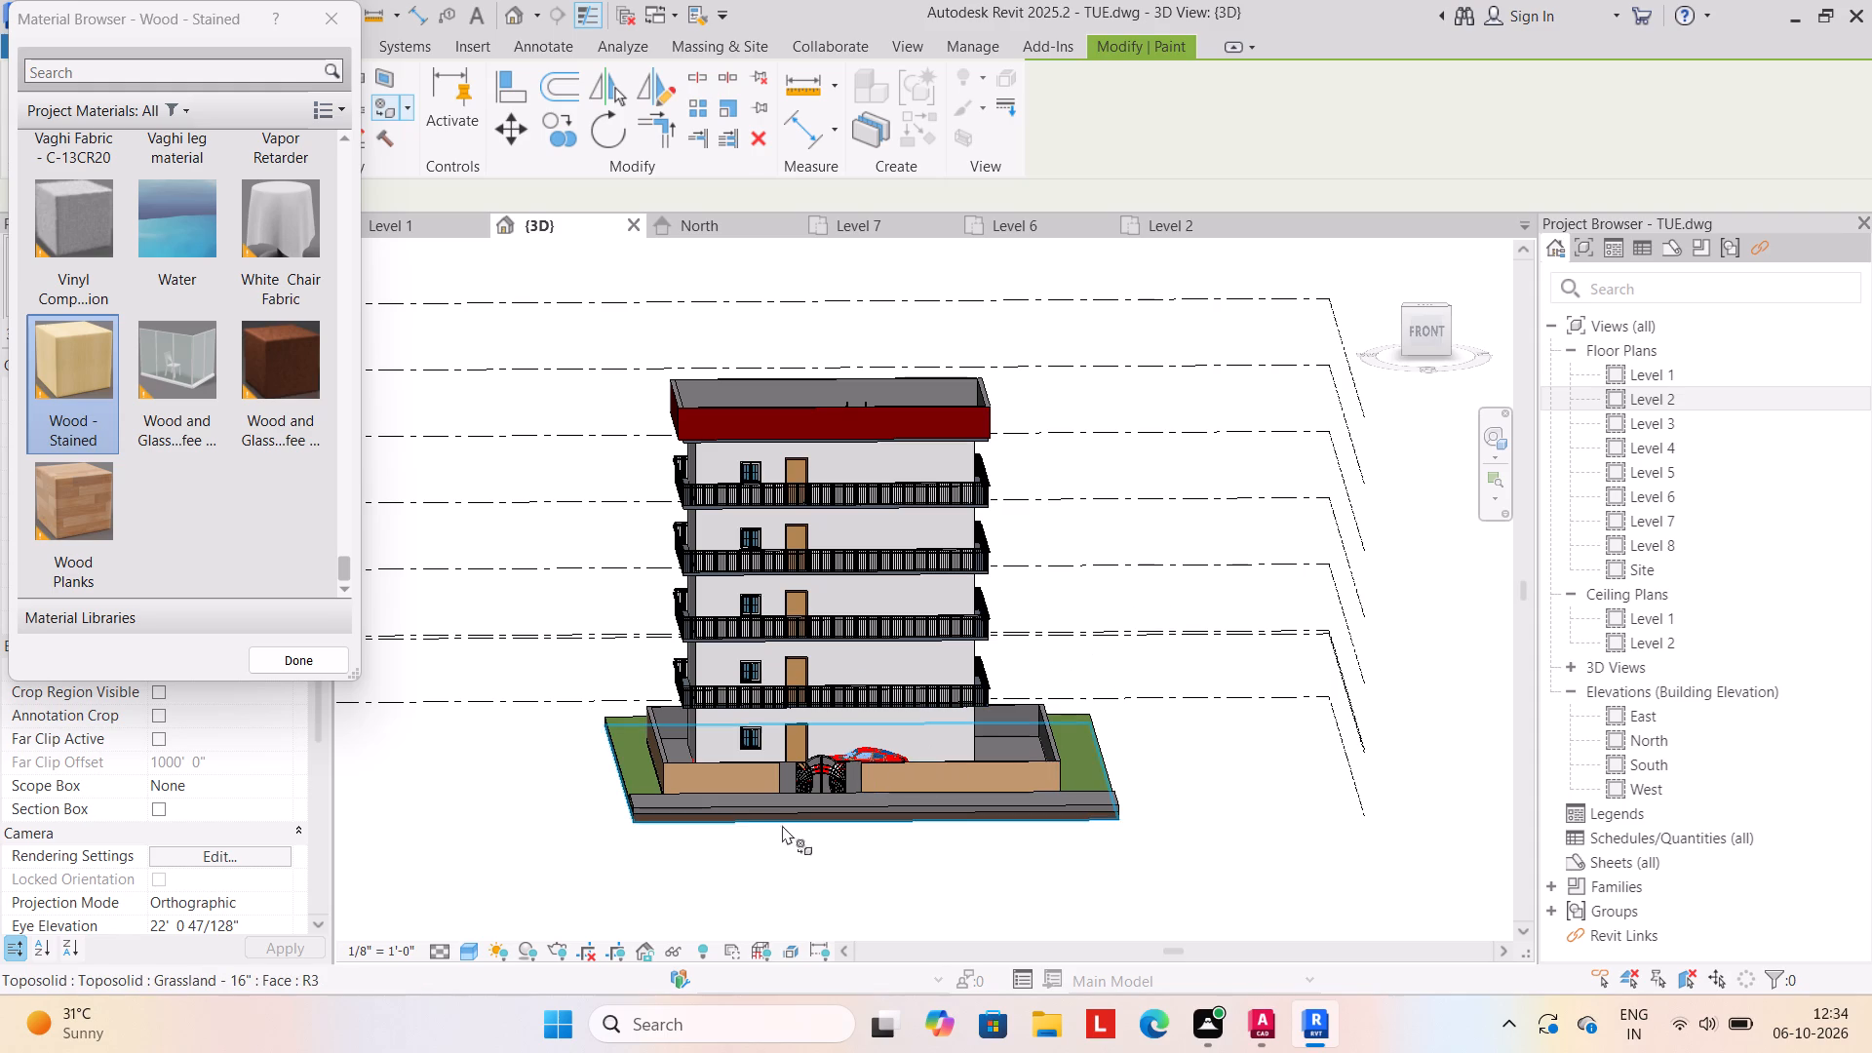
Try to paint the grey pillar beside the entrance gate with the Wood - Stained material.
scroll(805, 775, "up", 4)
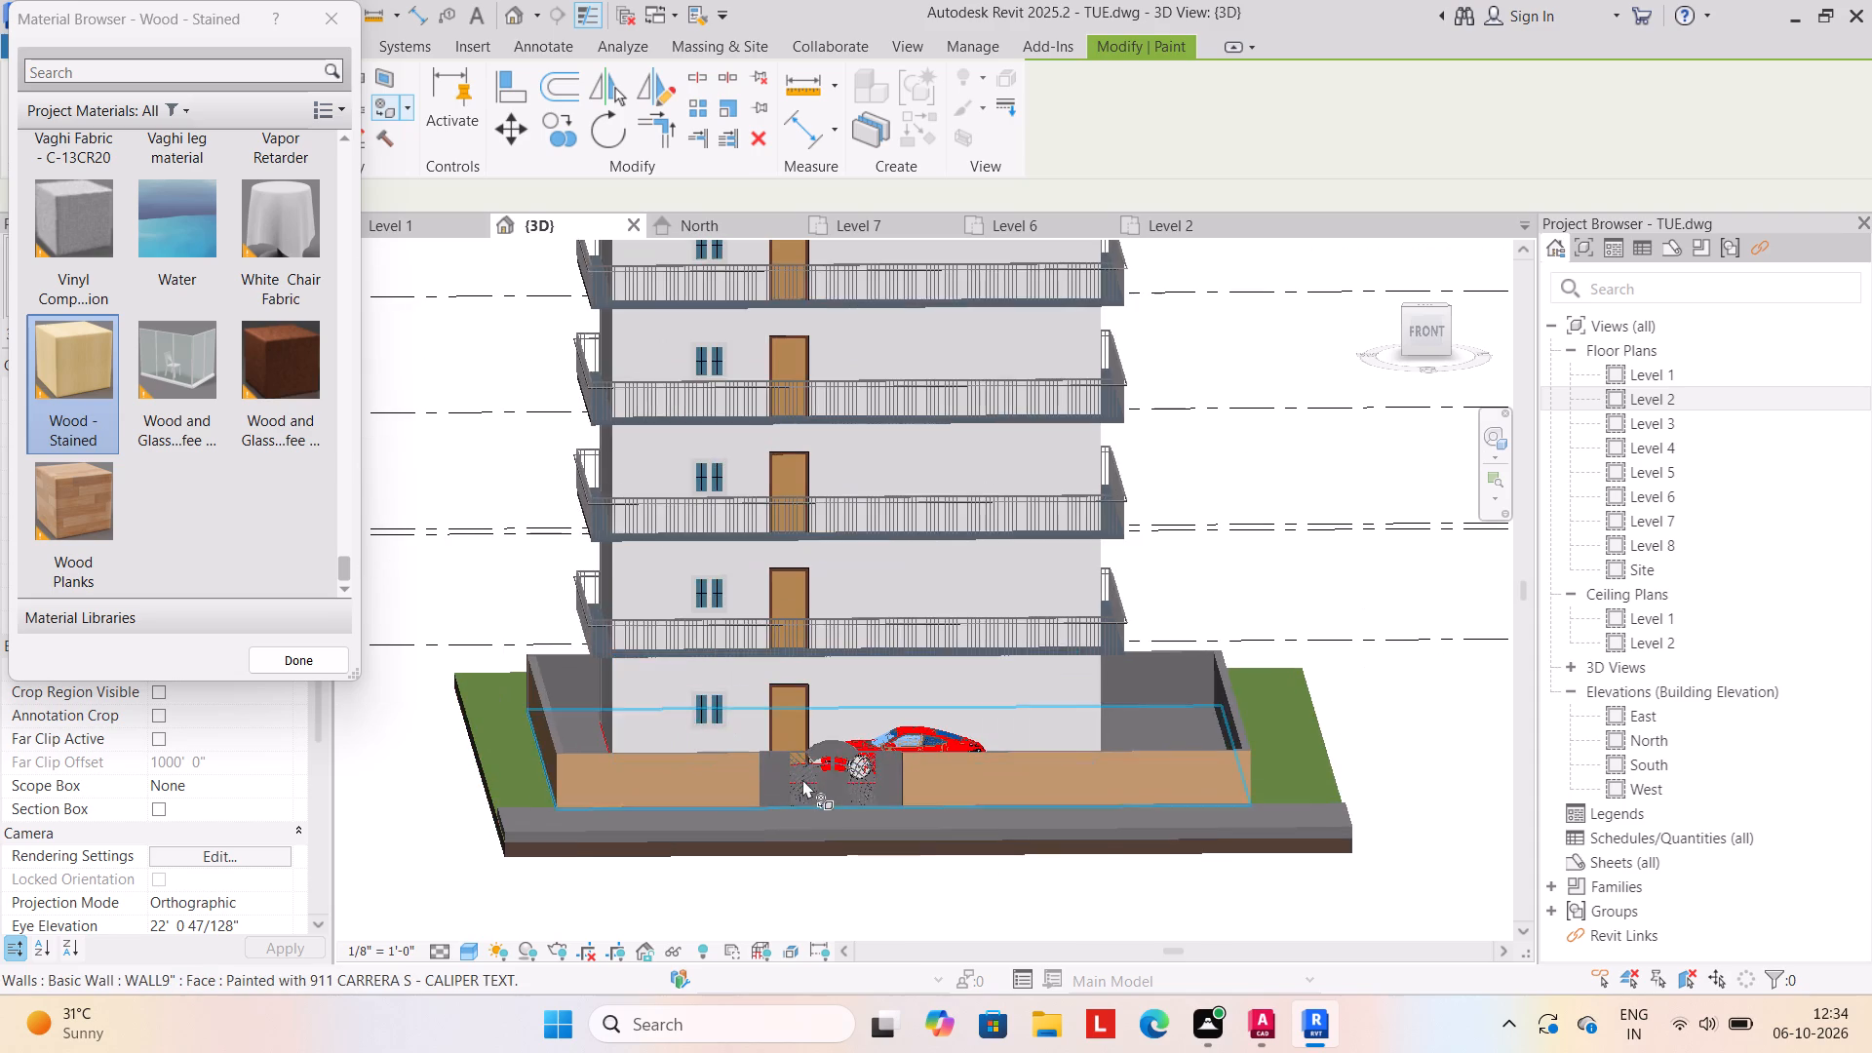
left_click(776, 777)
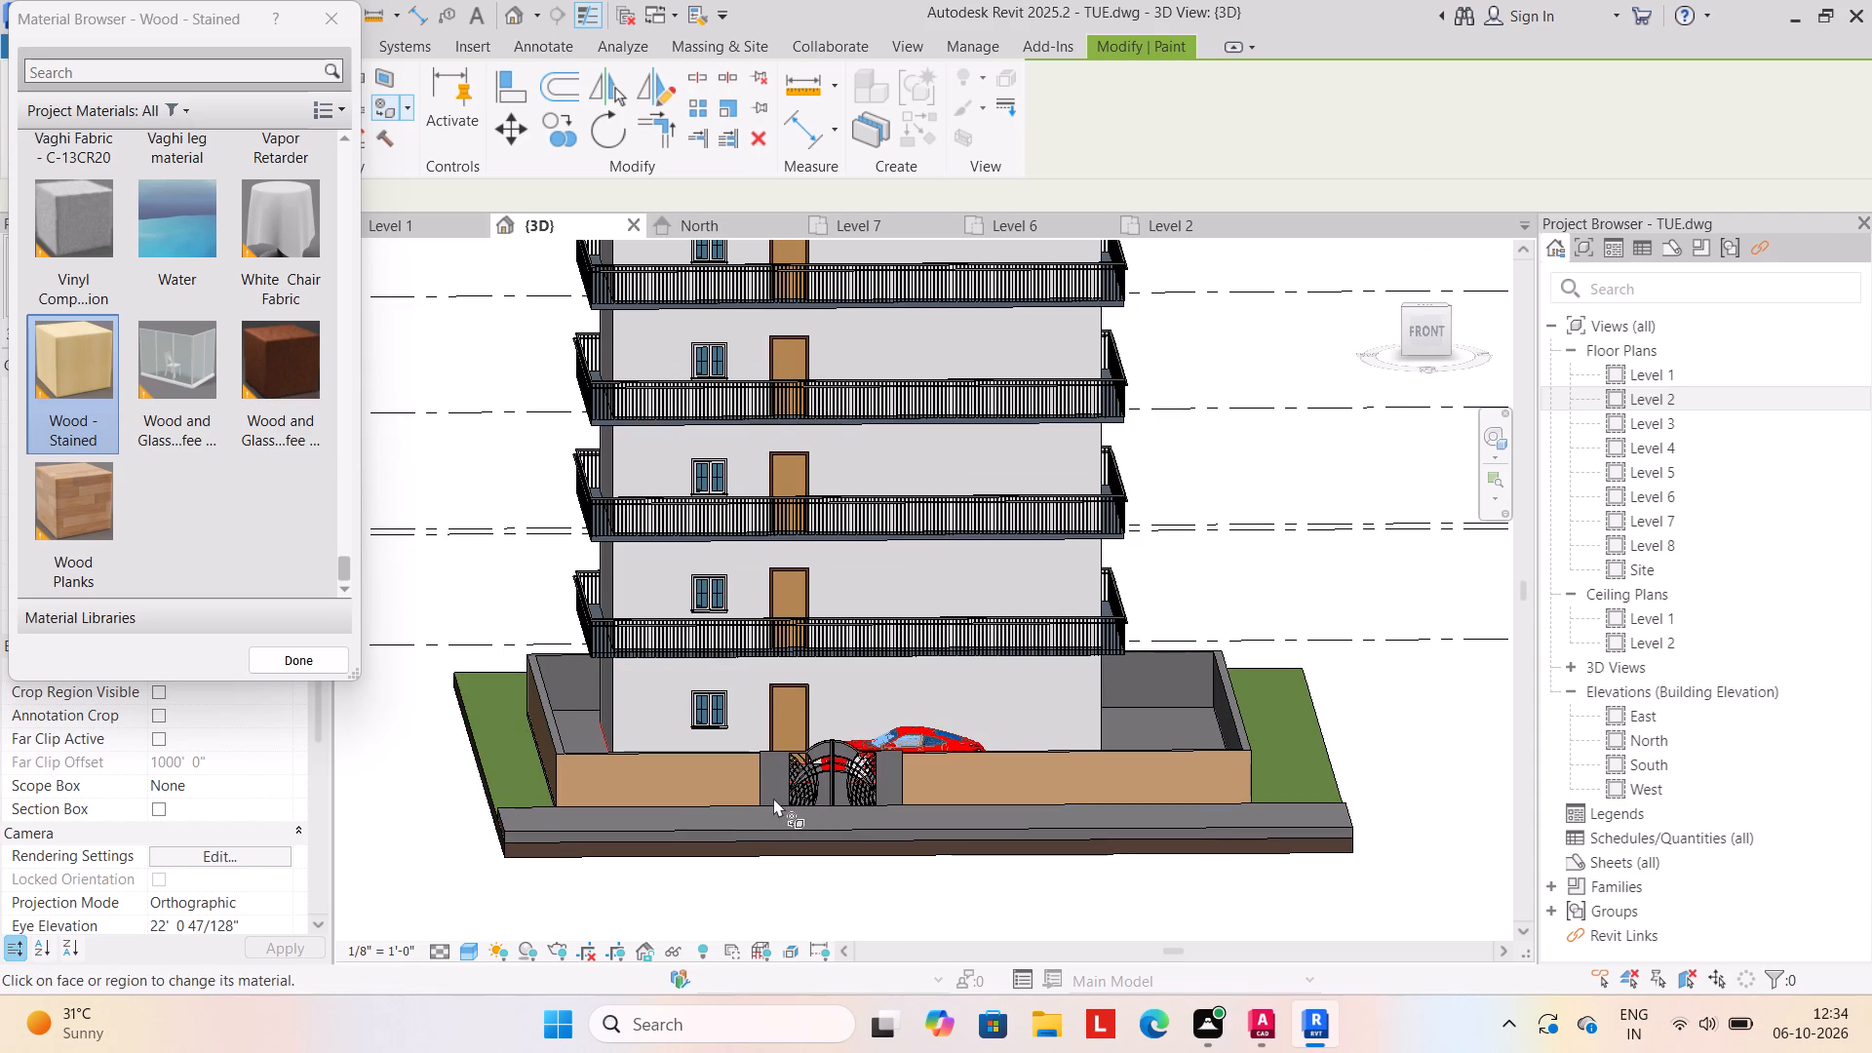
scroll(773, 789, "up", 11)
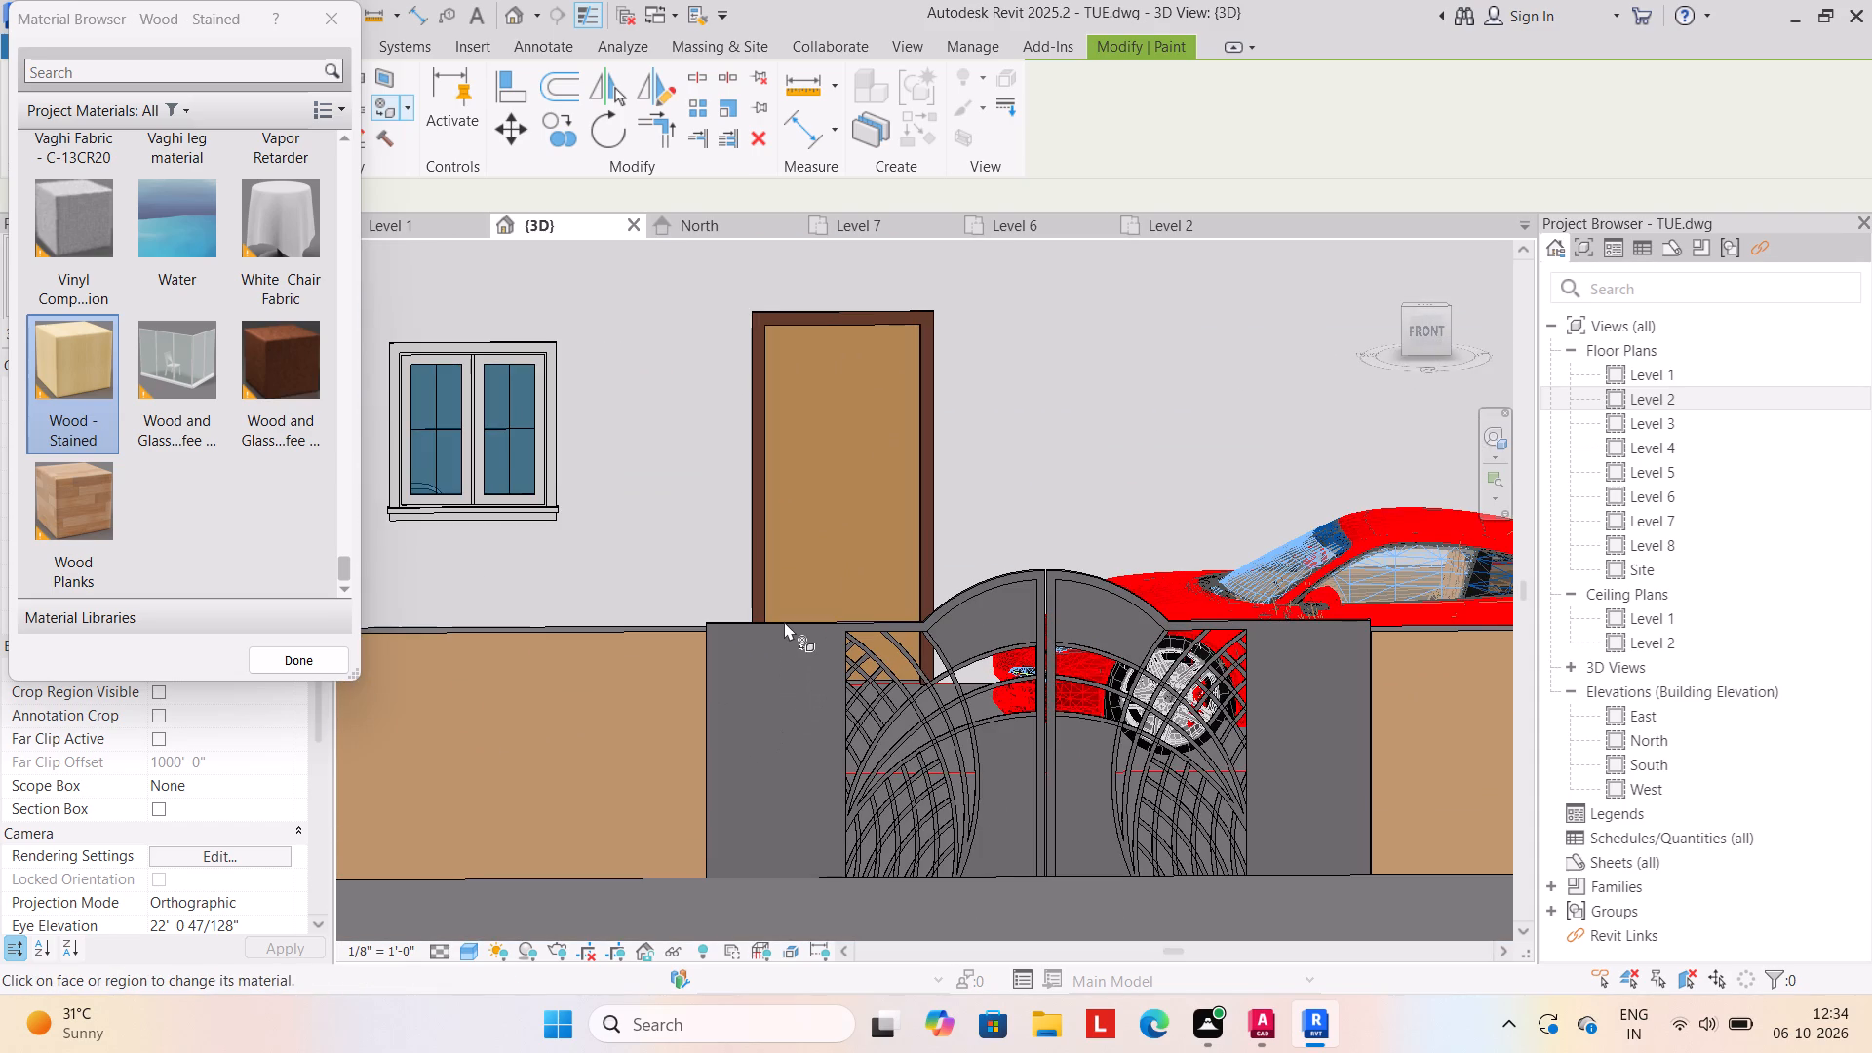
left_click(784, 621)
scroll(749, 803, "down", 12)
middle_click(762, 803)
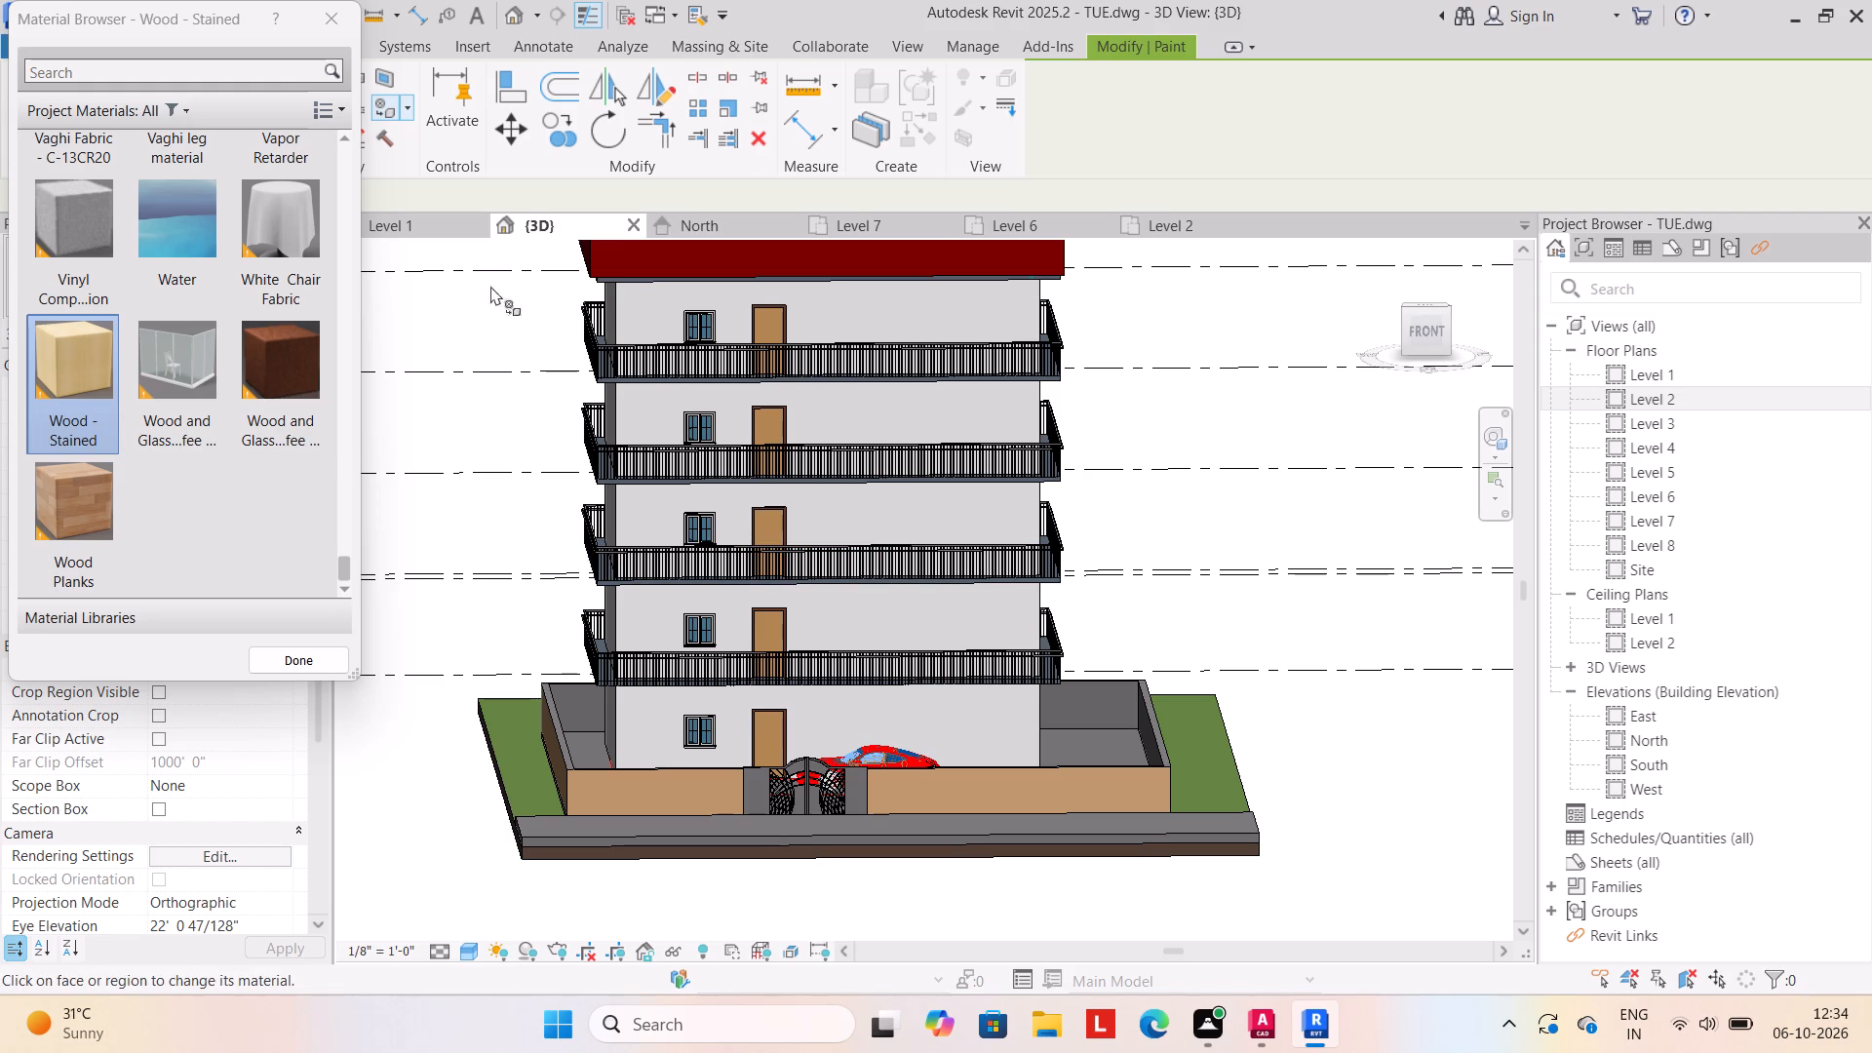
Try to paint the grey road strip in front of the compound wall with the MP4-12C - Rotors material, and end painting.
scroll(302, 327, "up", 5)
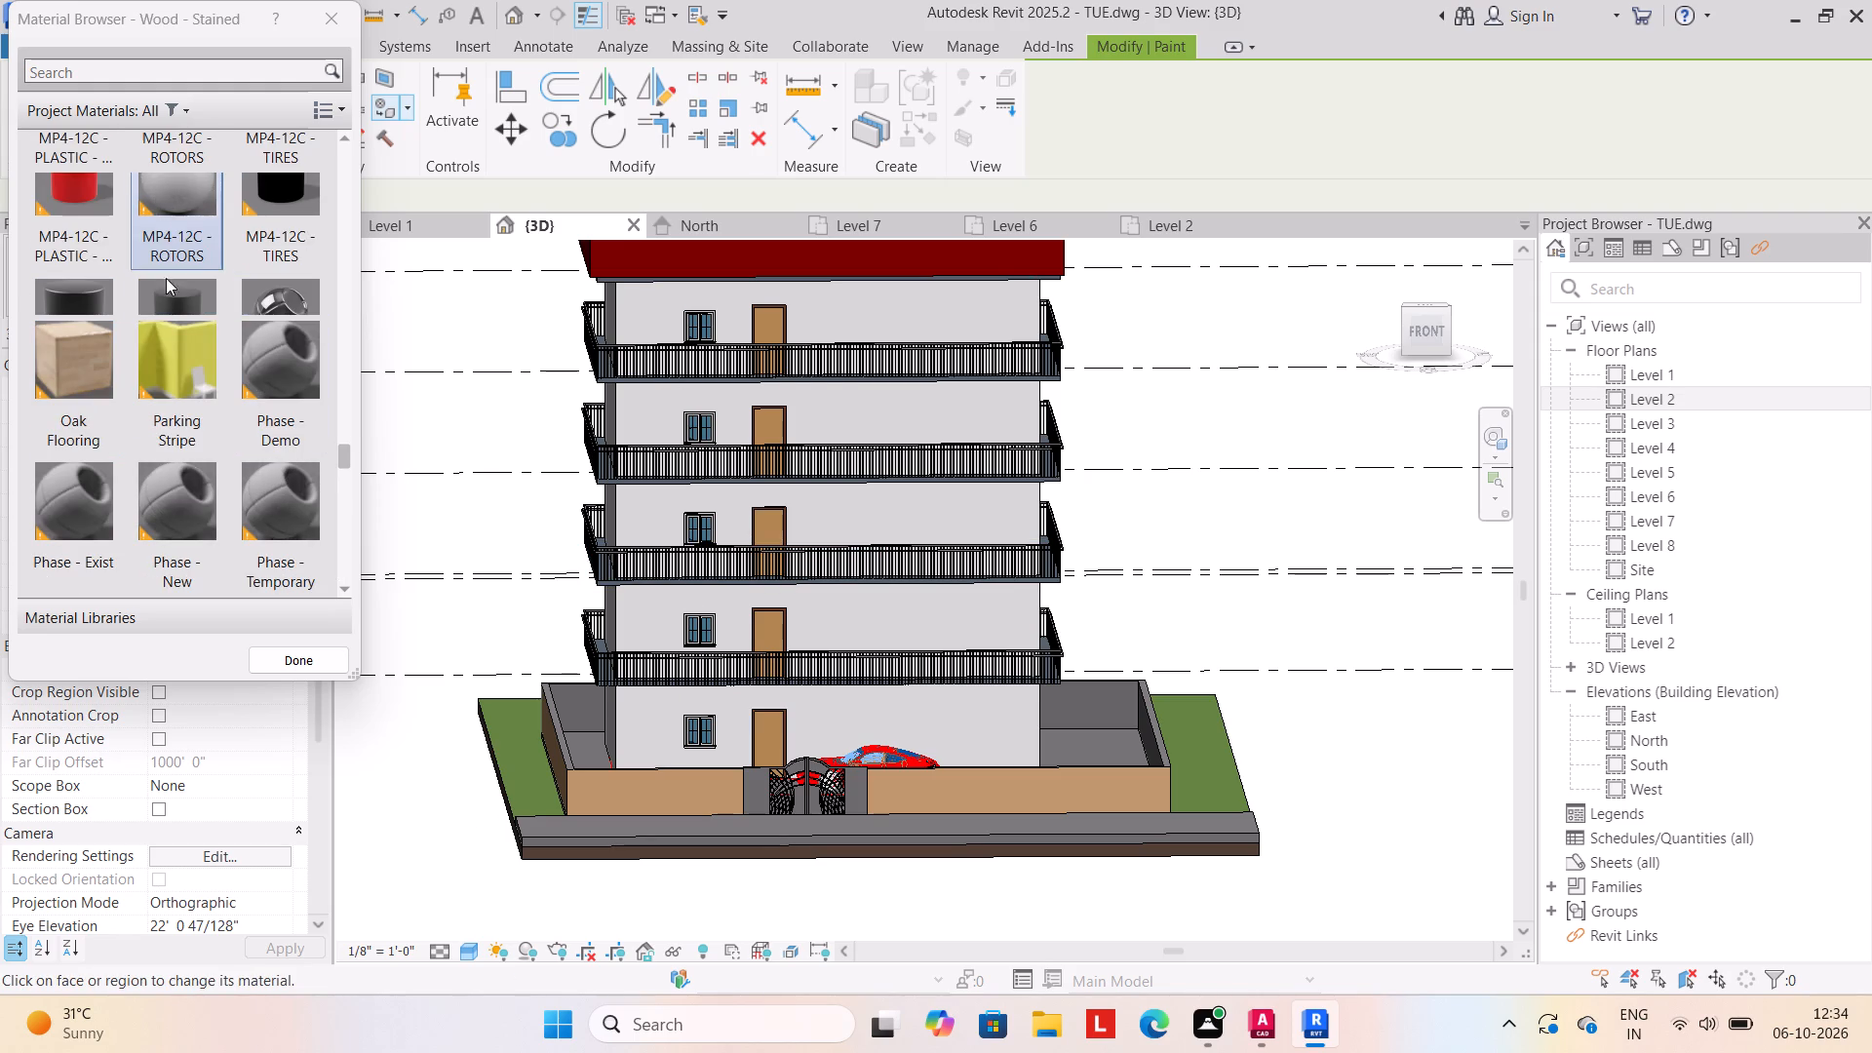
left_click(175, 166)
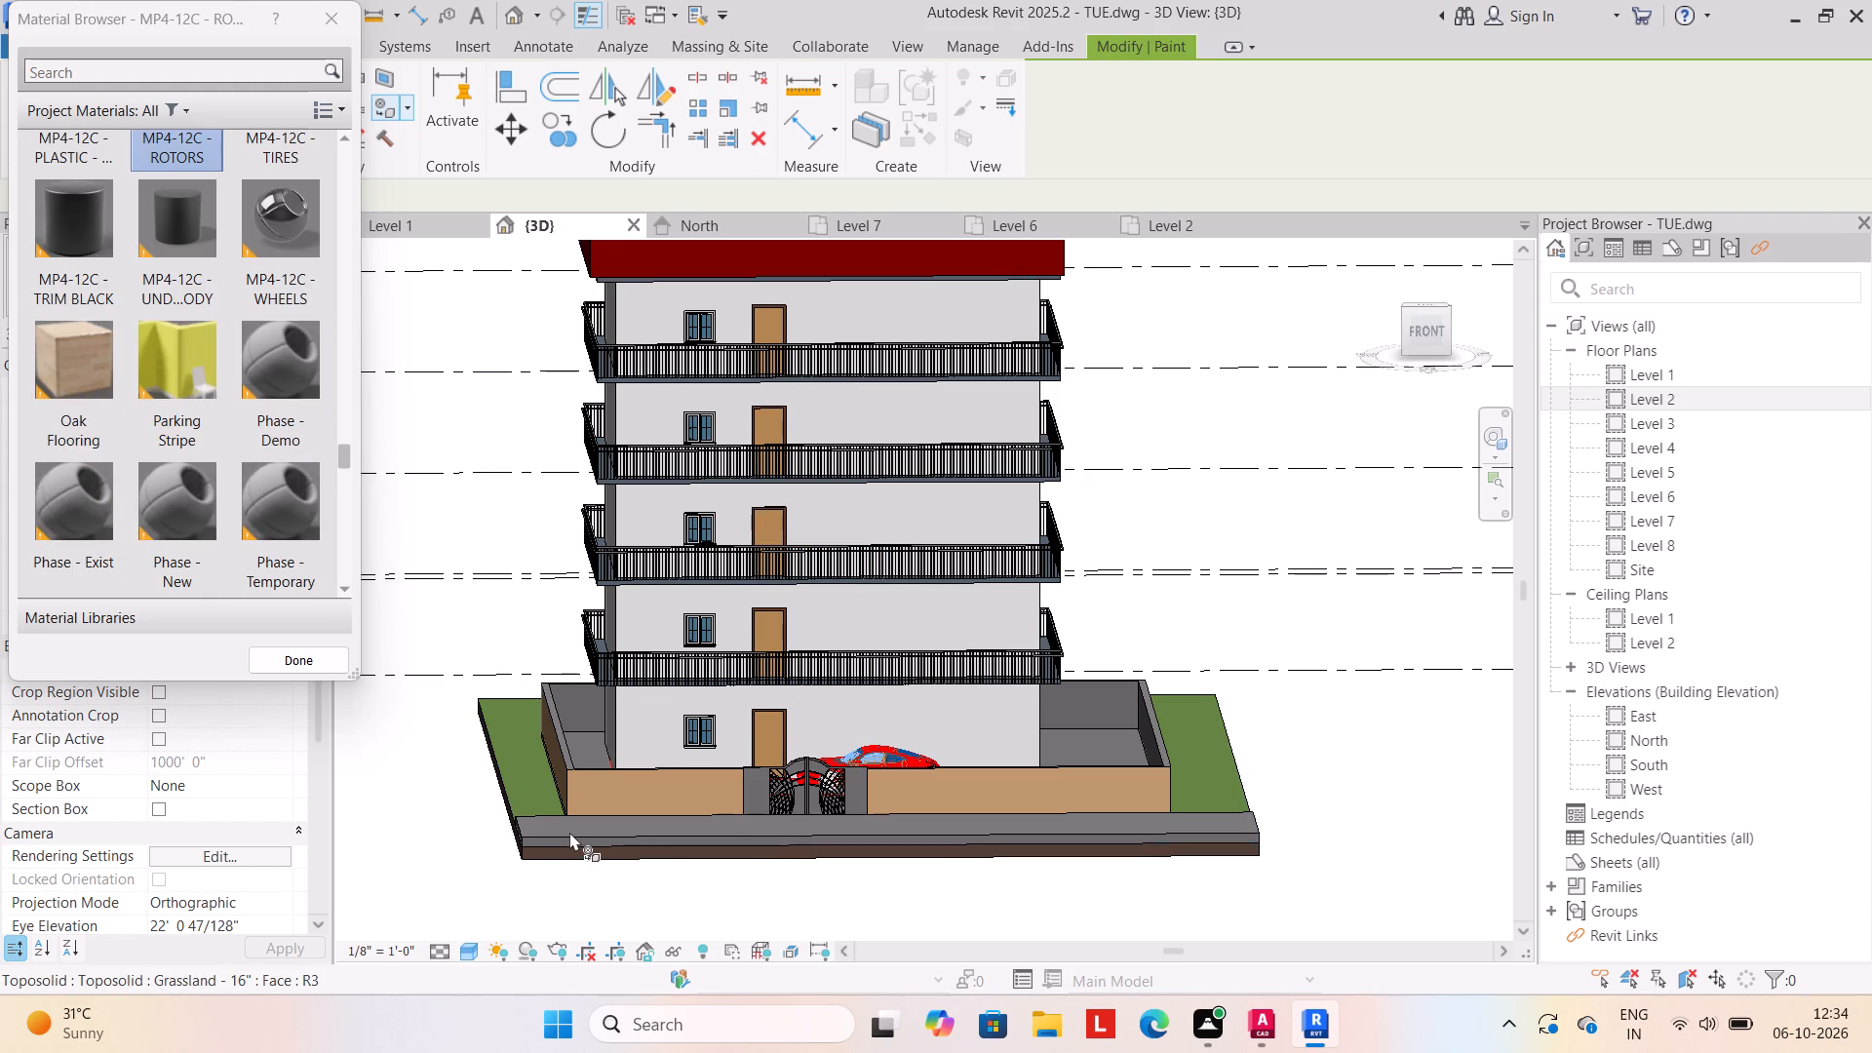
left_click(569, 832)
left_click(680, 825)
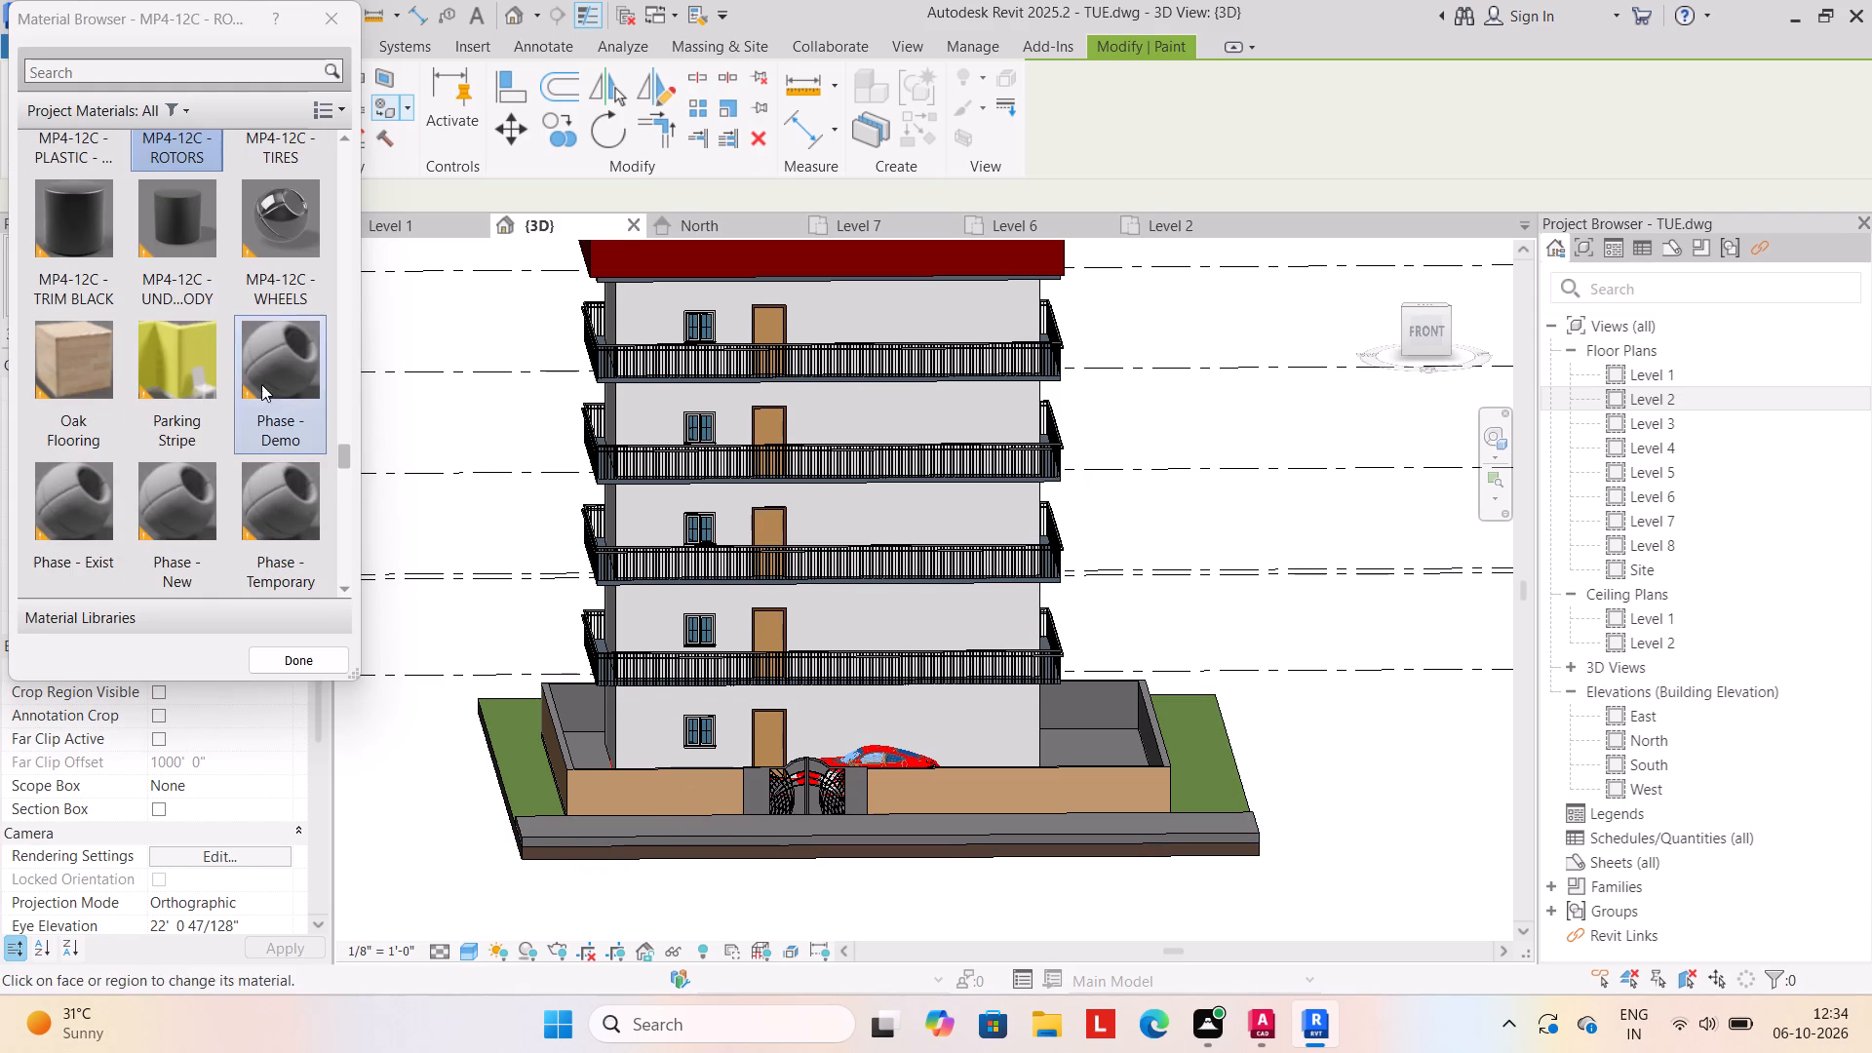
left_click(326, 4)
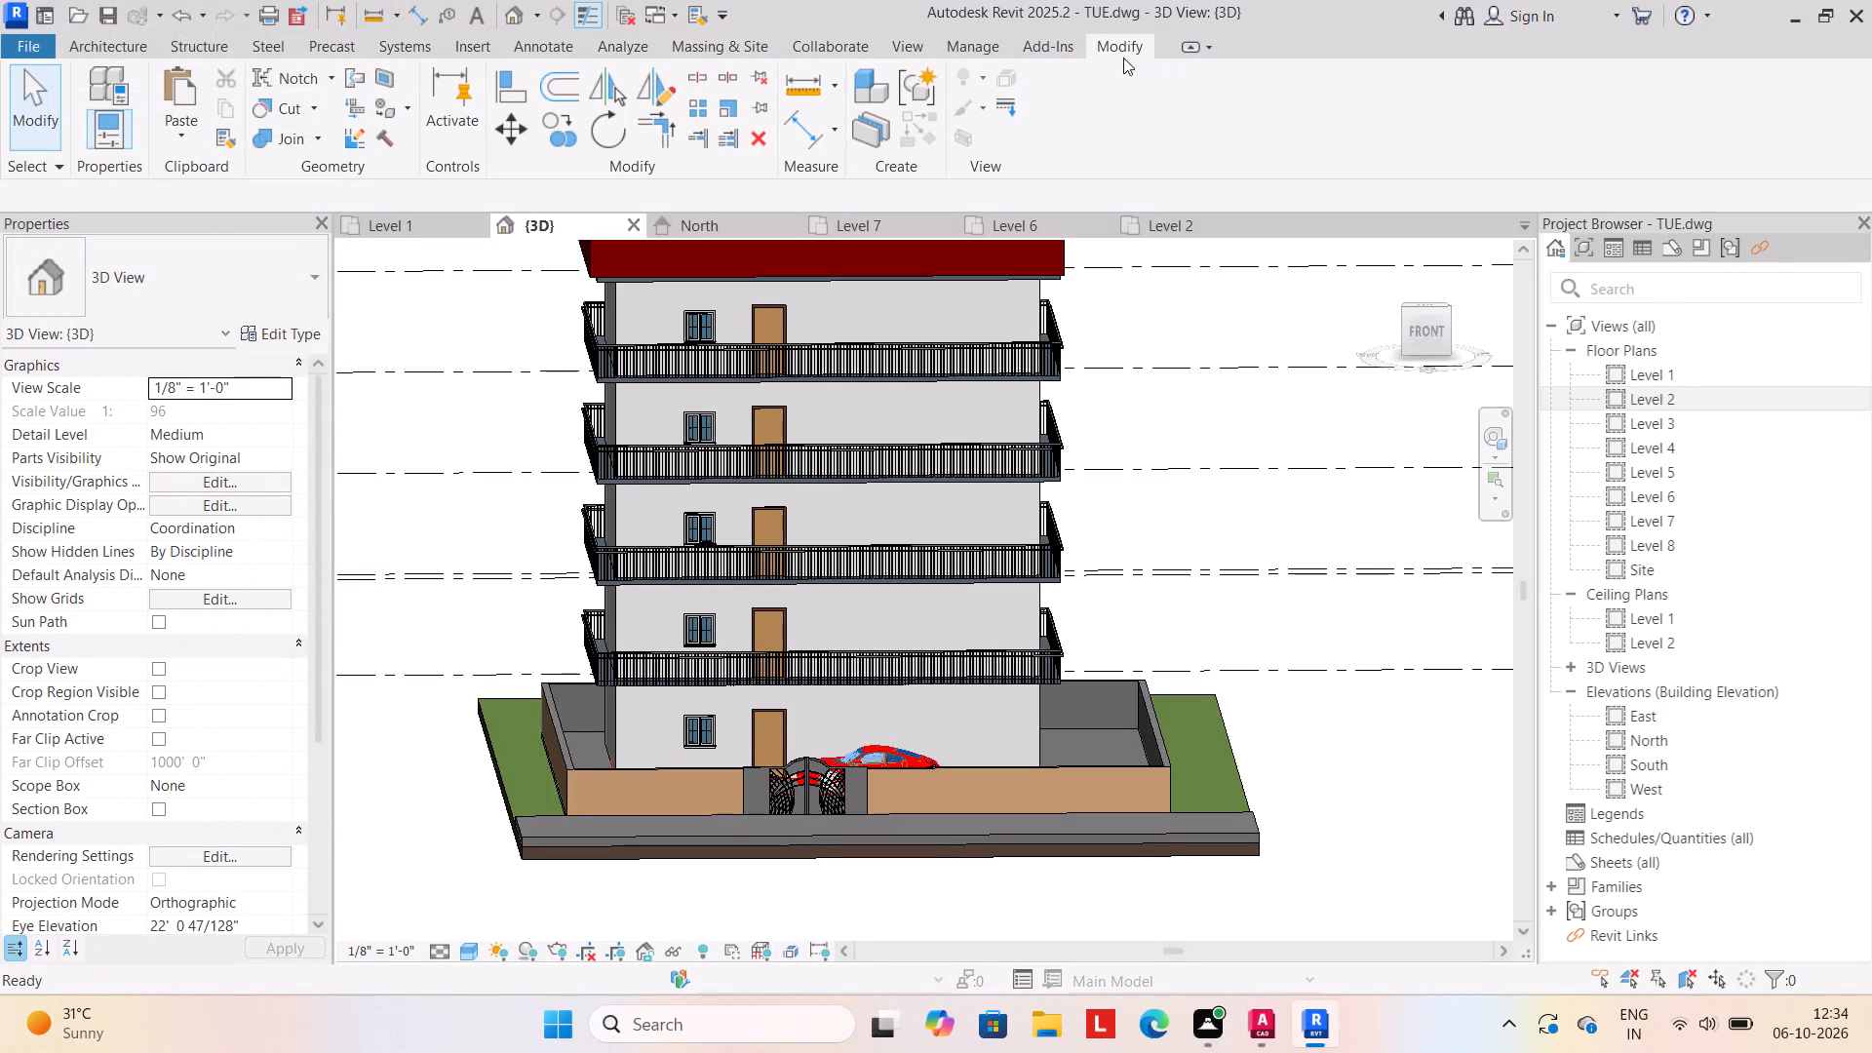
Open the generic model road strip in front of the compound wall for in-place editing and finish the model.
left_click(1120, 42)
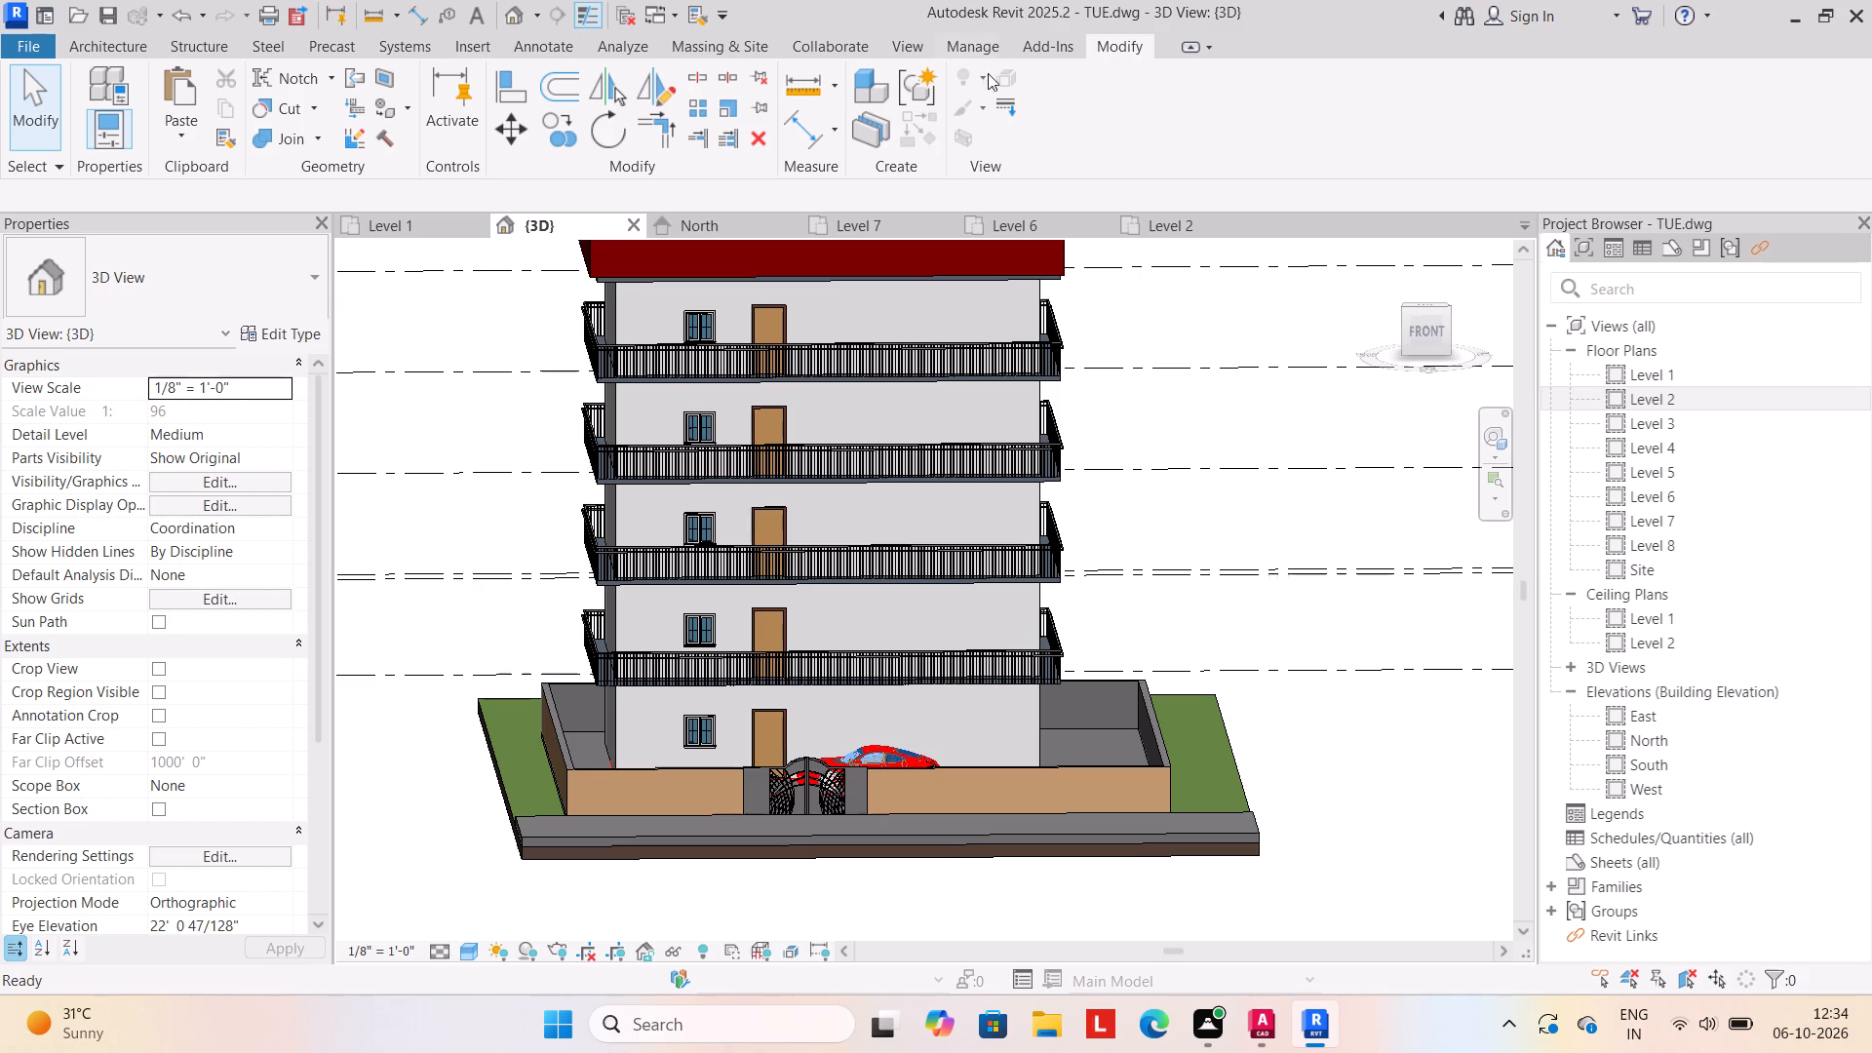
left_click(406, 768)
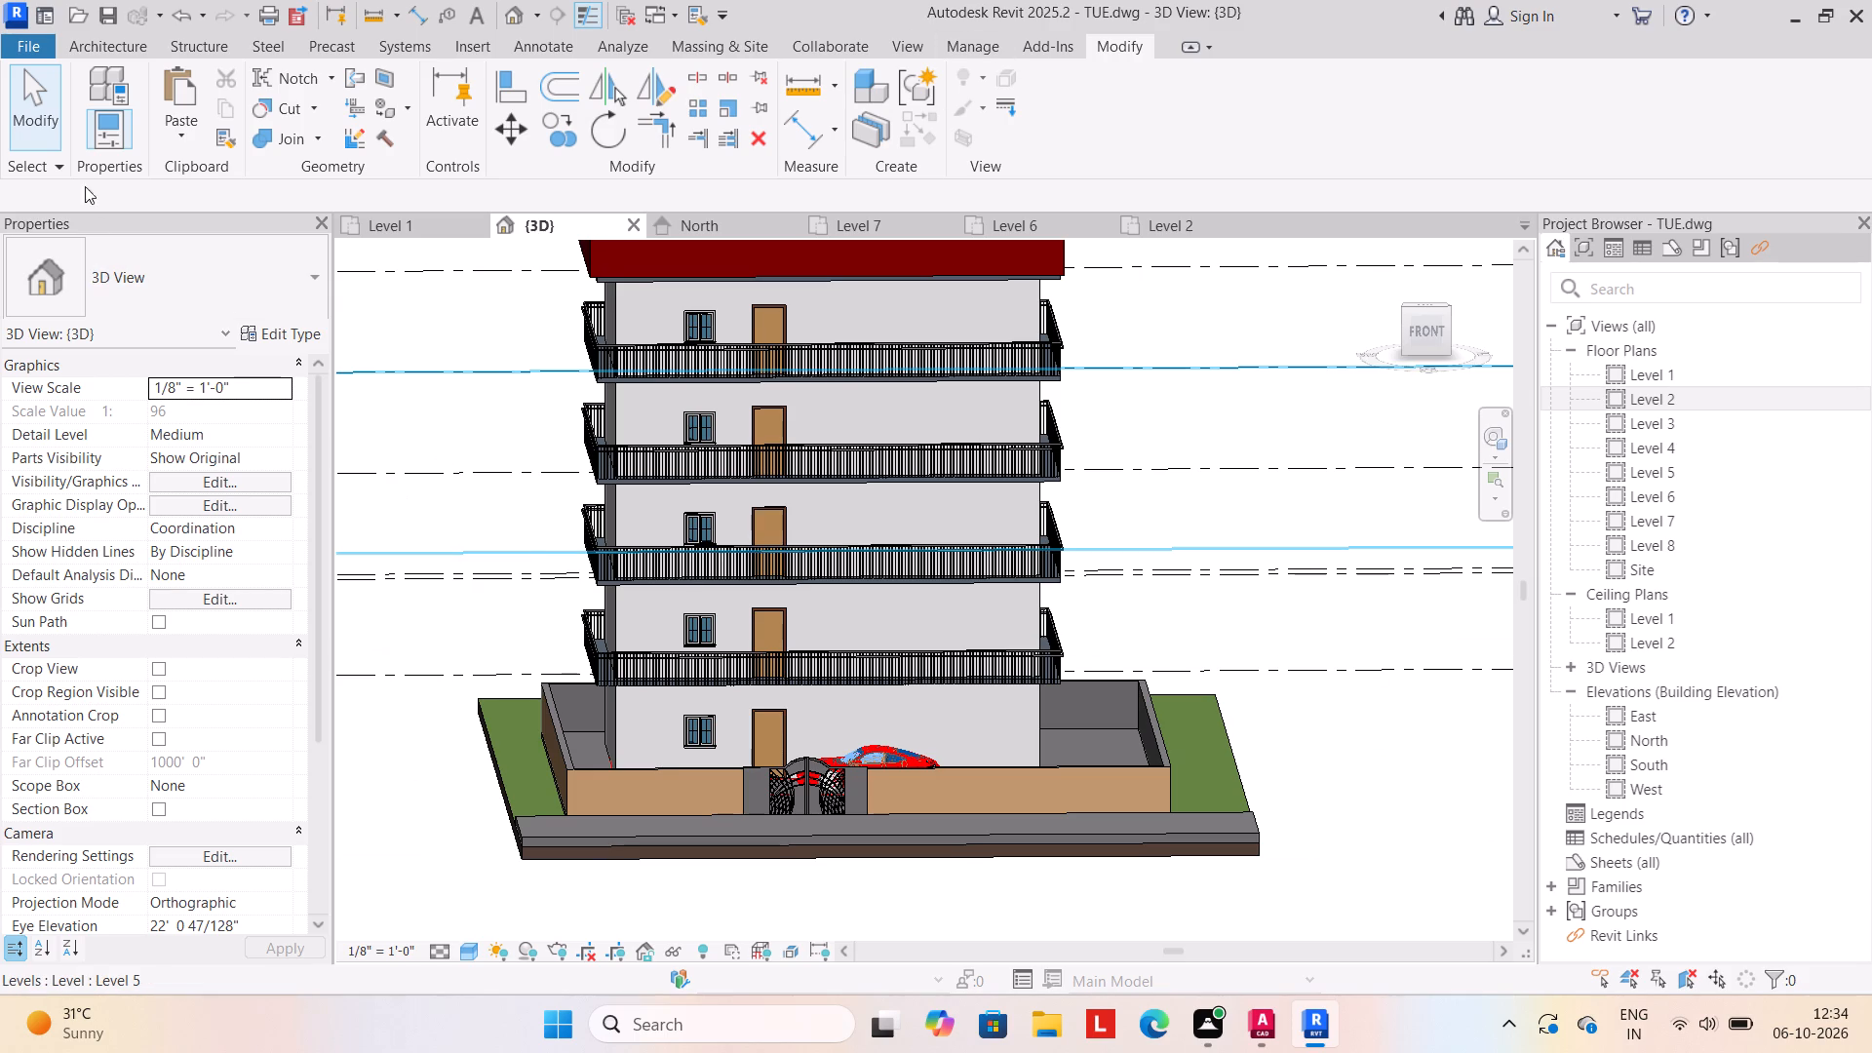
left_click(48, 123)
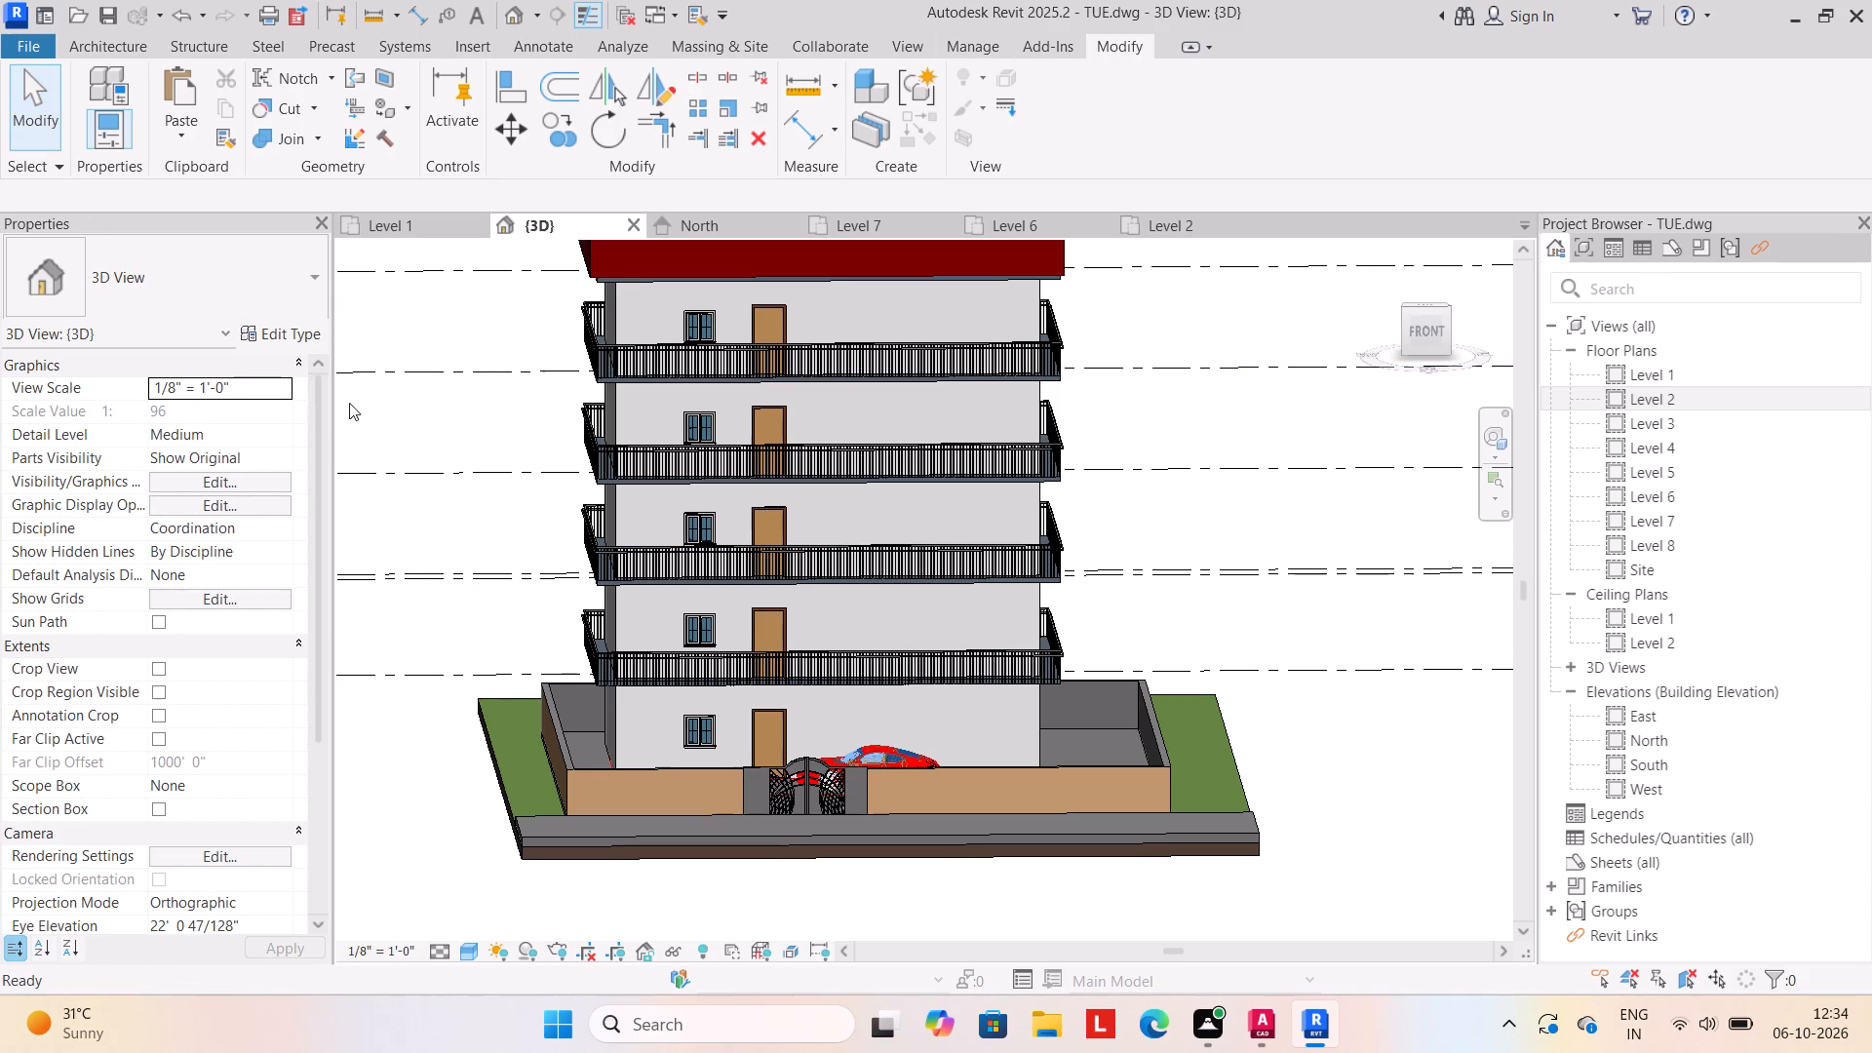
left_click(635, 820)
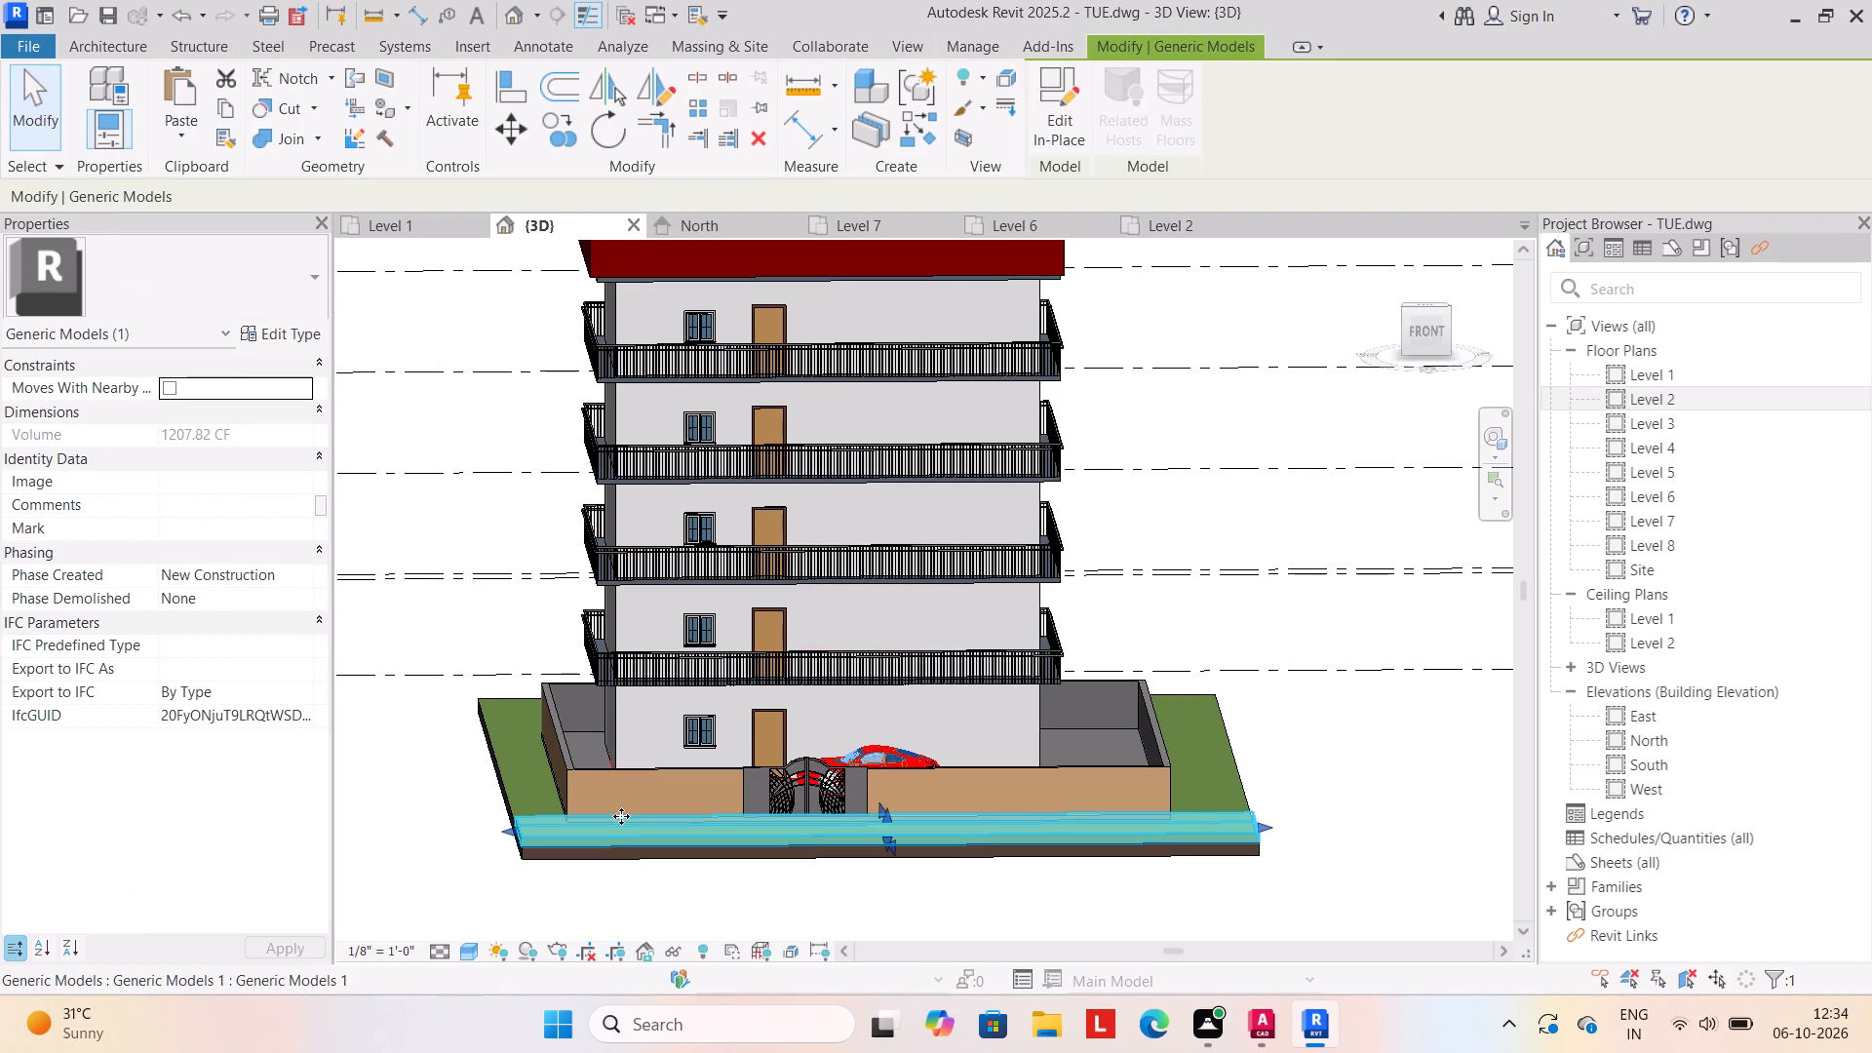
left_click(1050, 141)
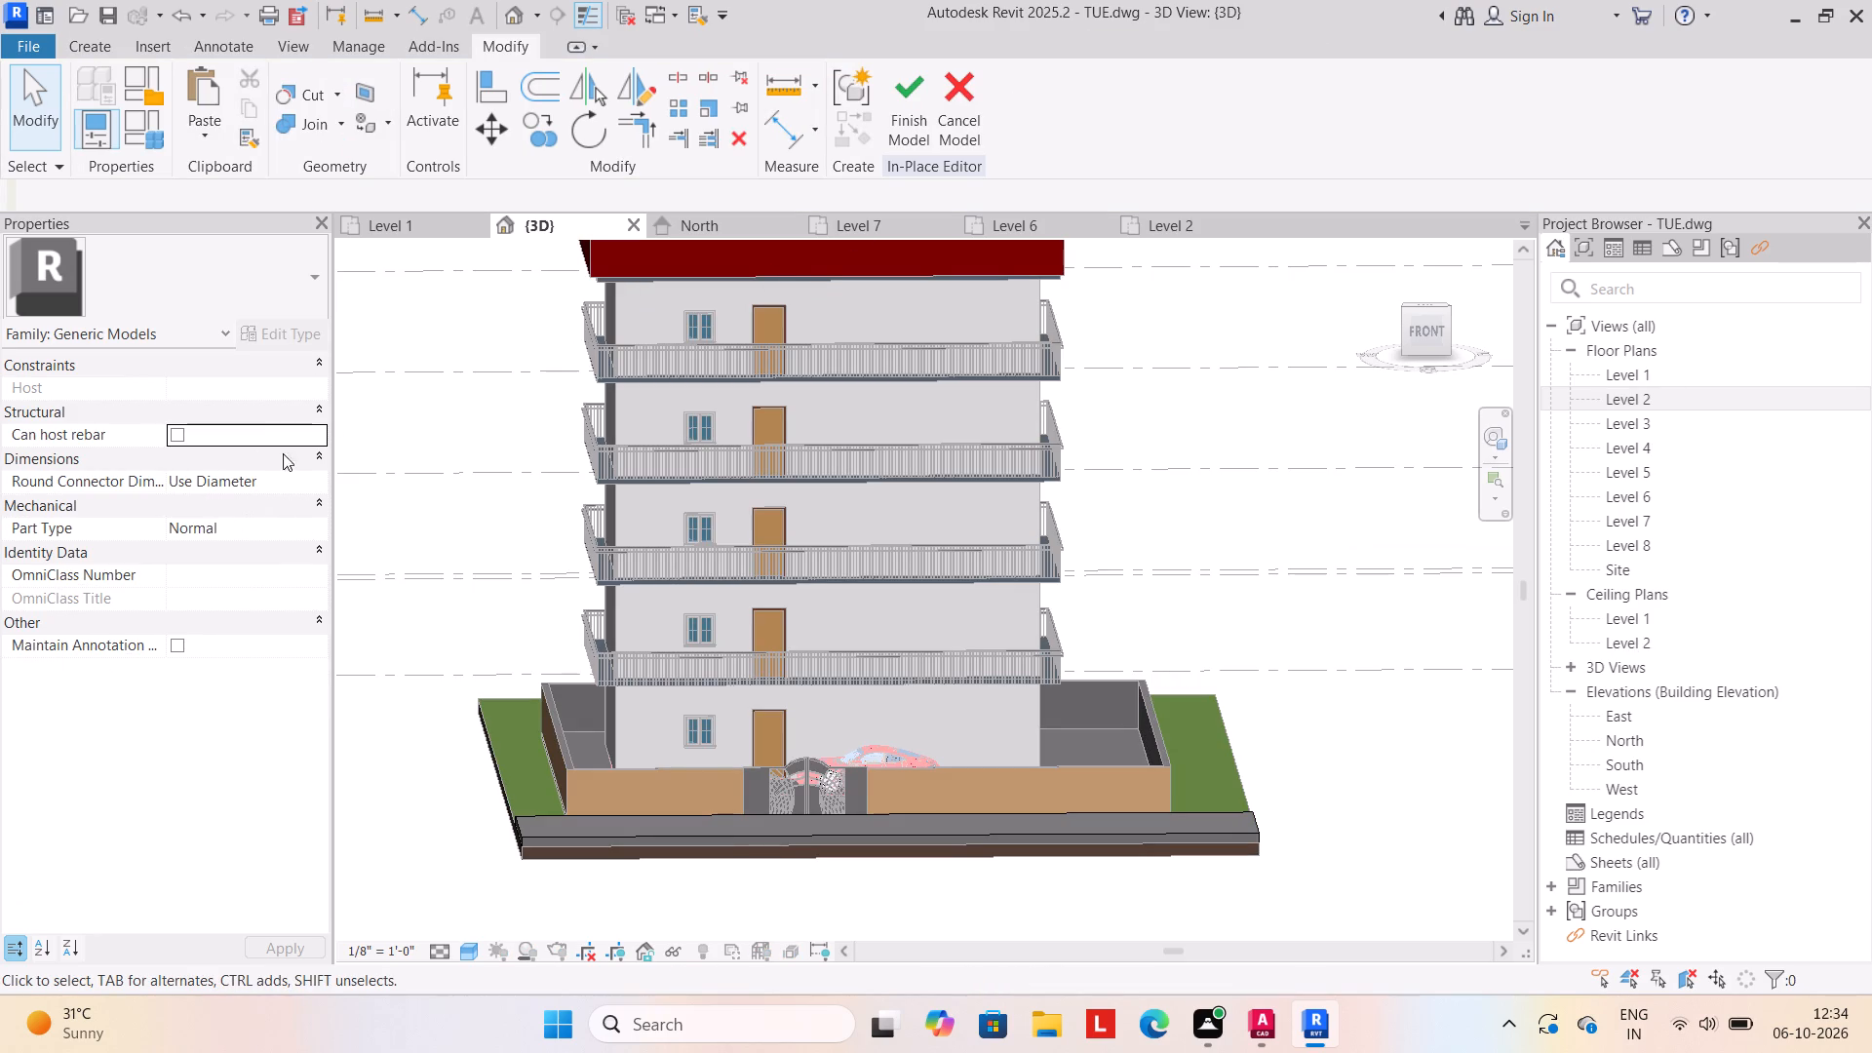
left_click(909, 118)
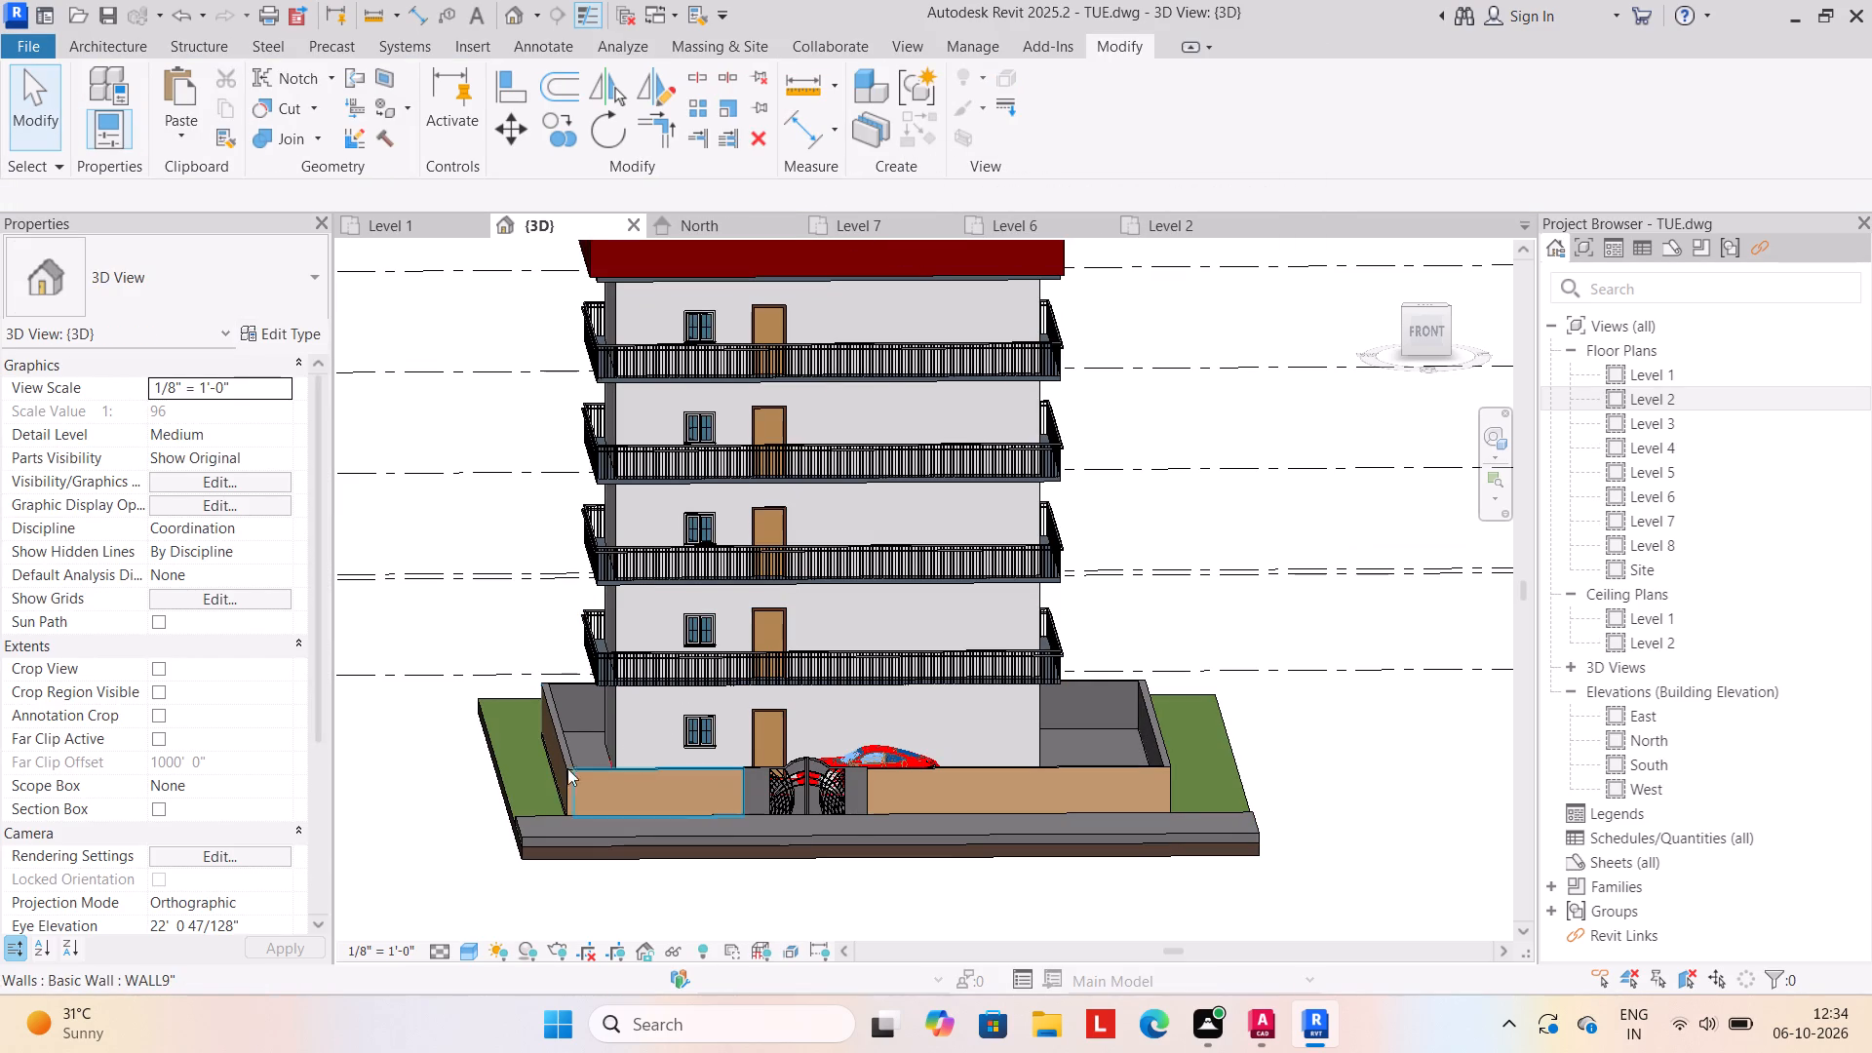
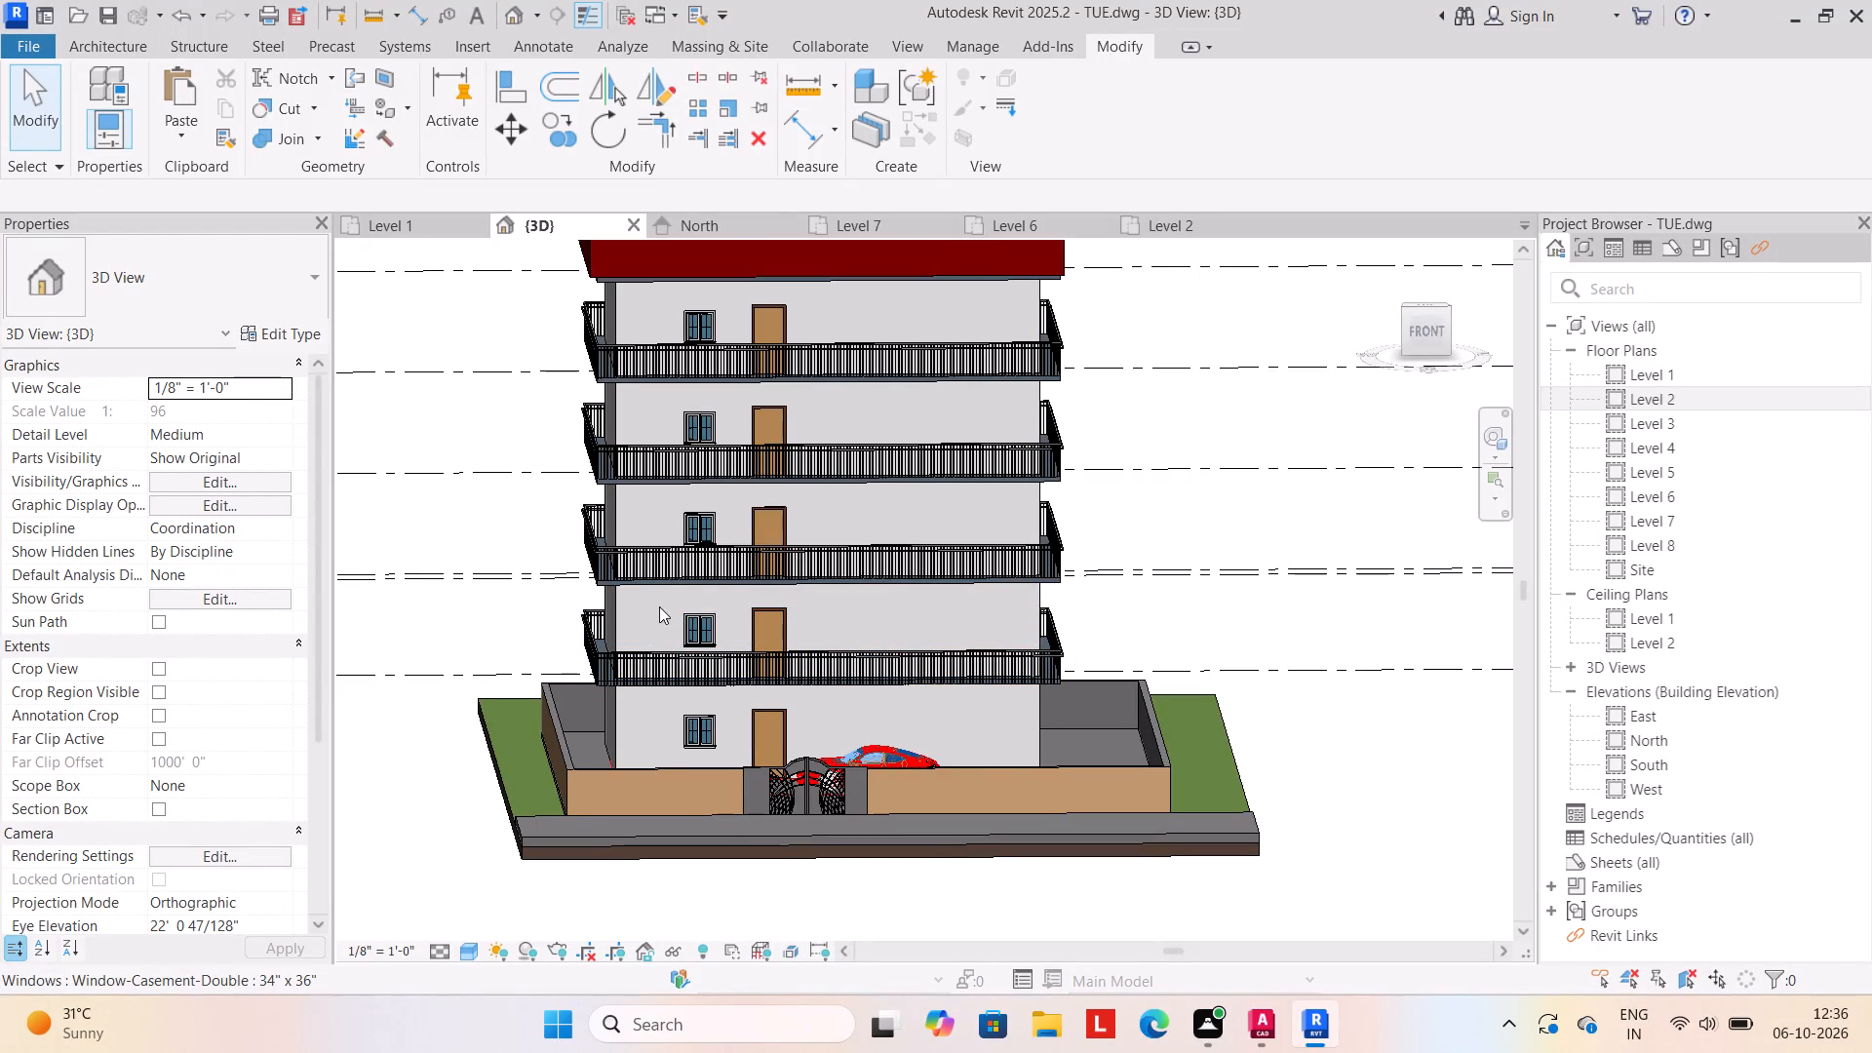
Edit the road strip in front of the compound wall in place, set its extrusion end to 6", and finish the model.
left_click(767, 840)
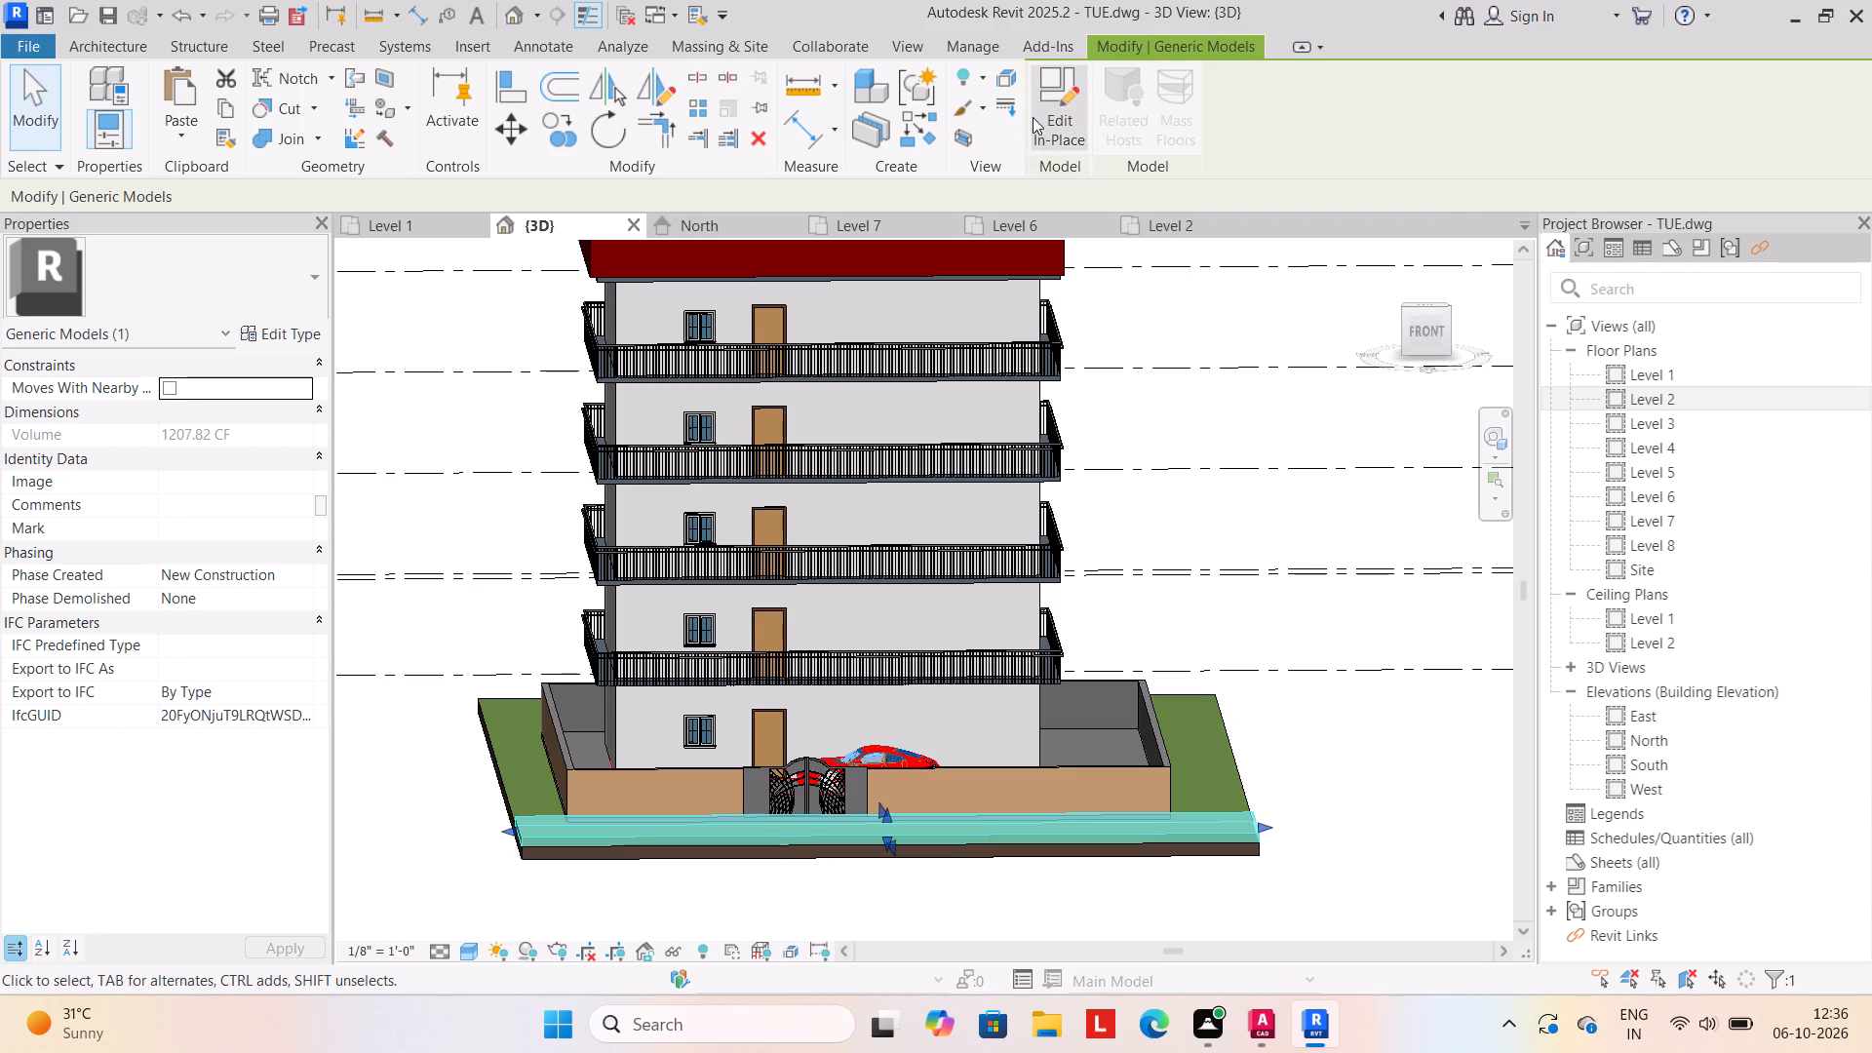
left_click(1050, 89)
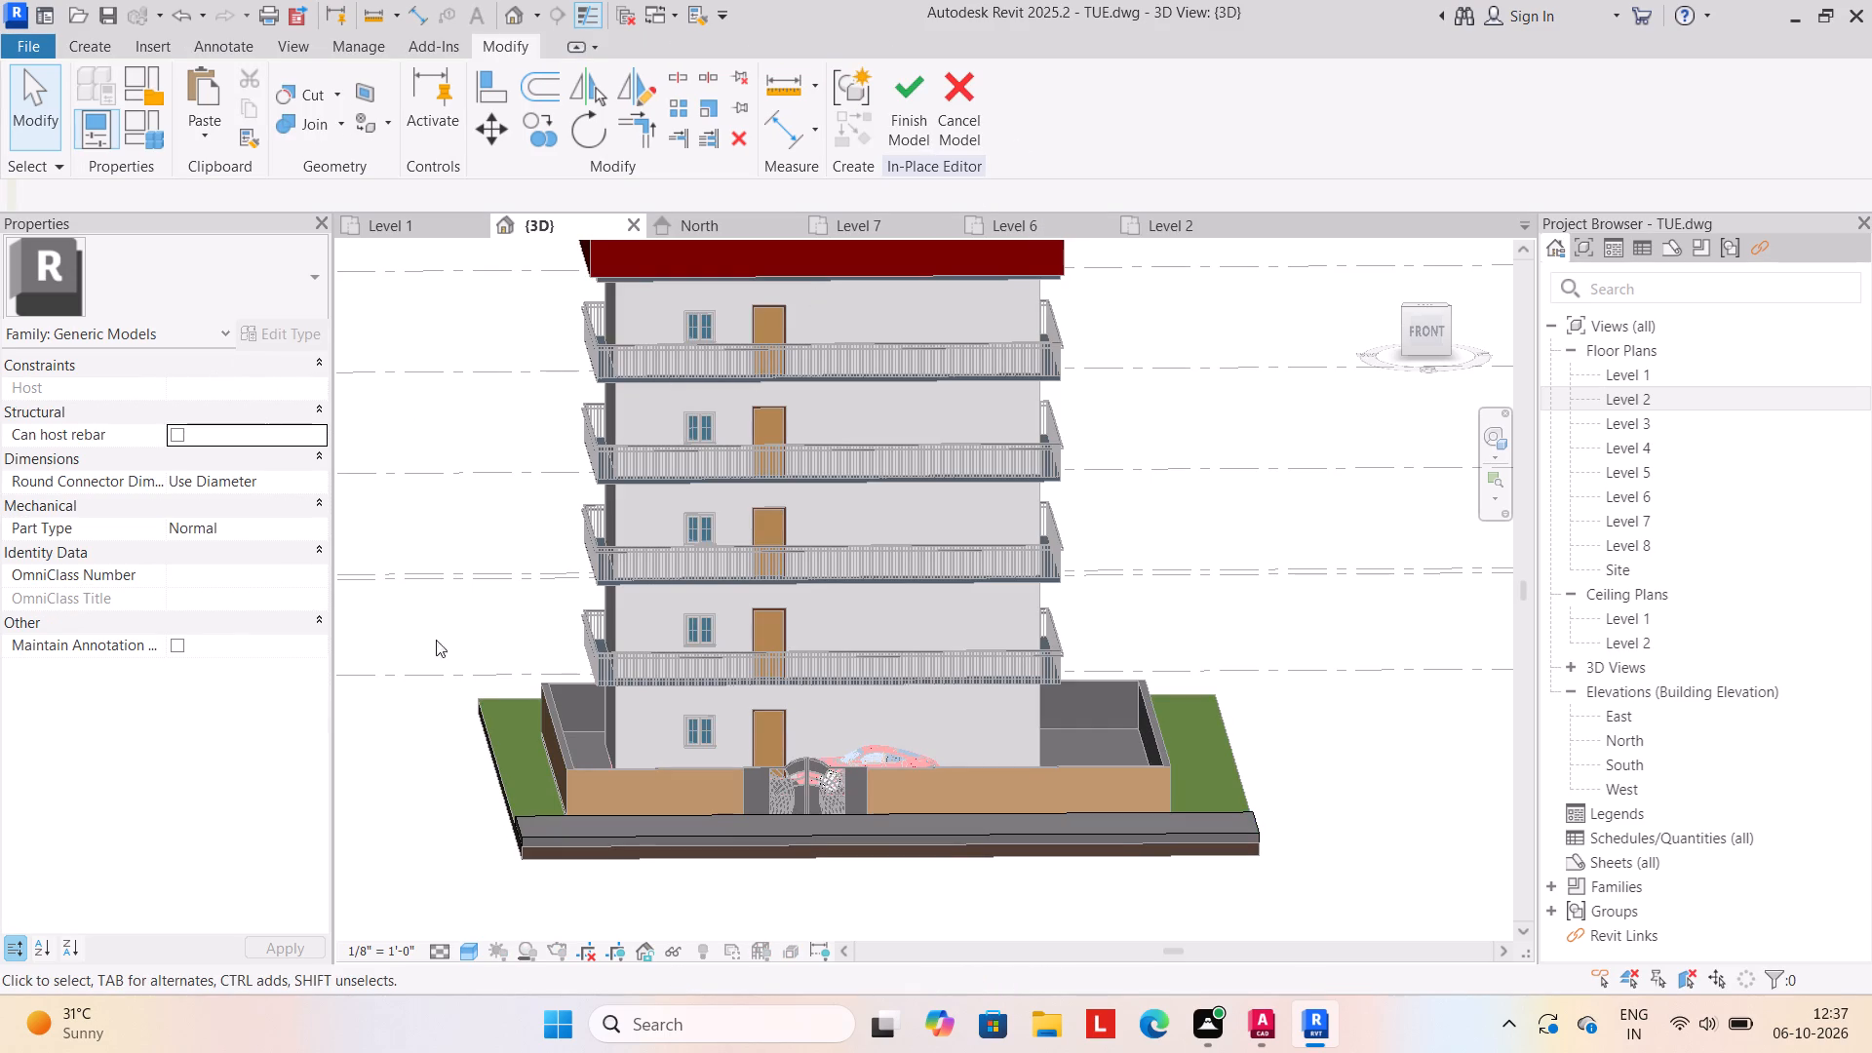
left_click(657, 834)
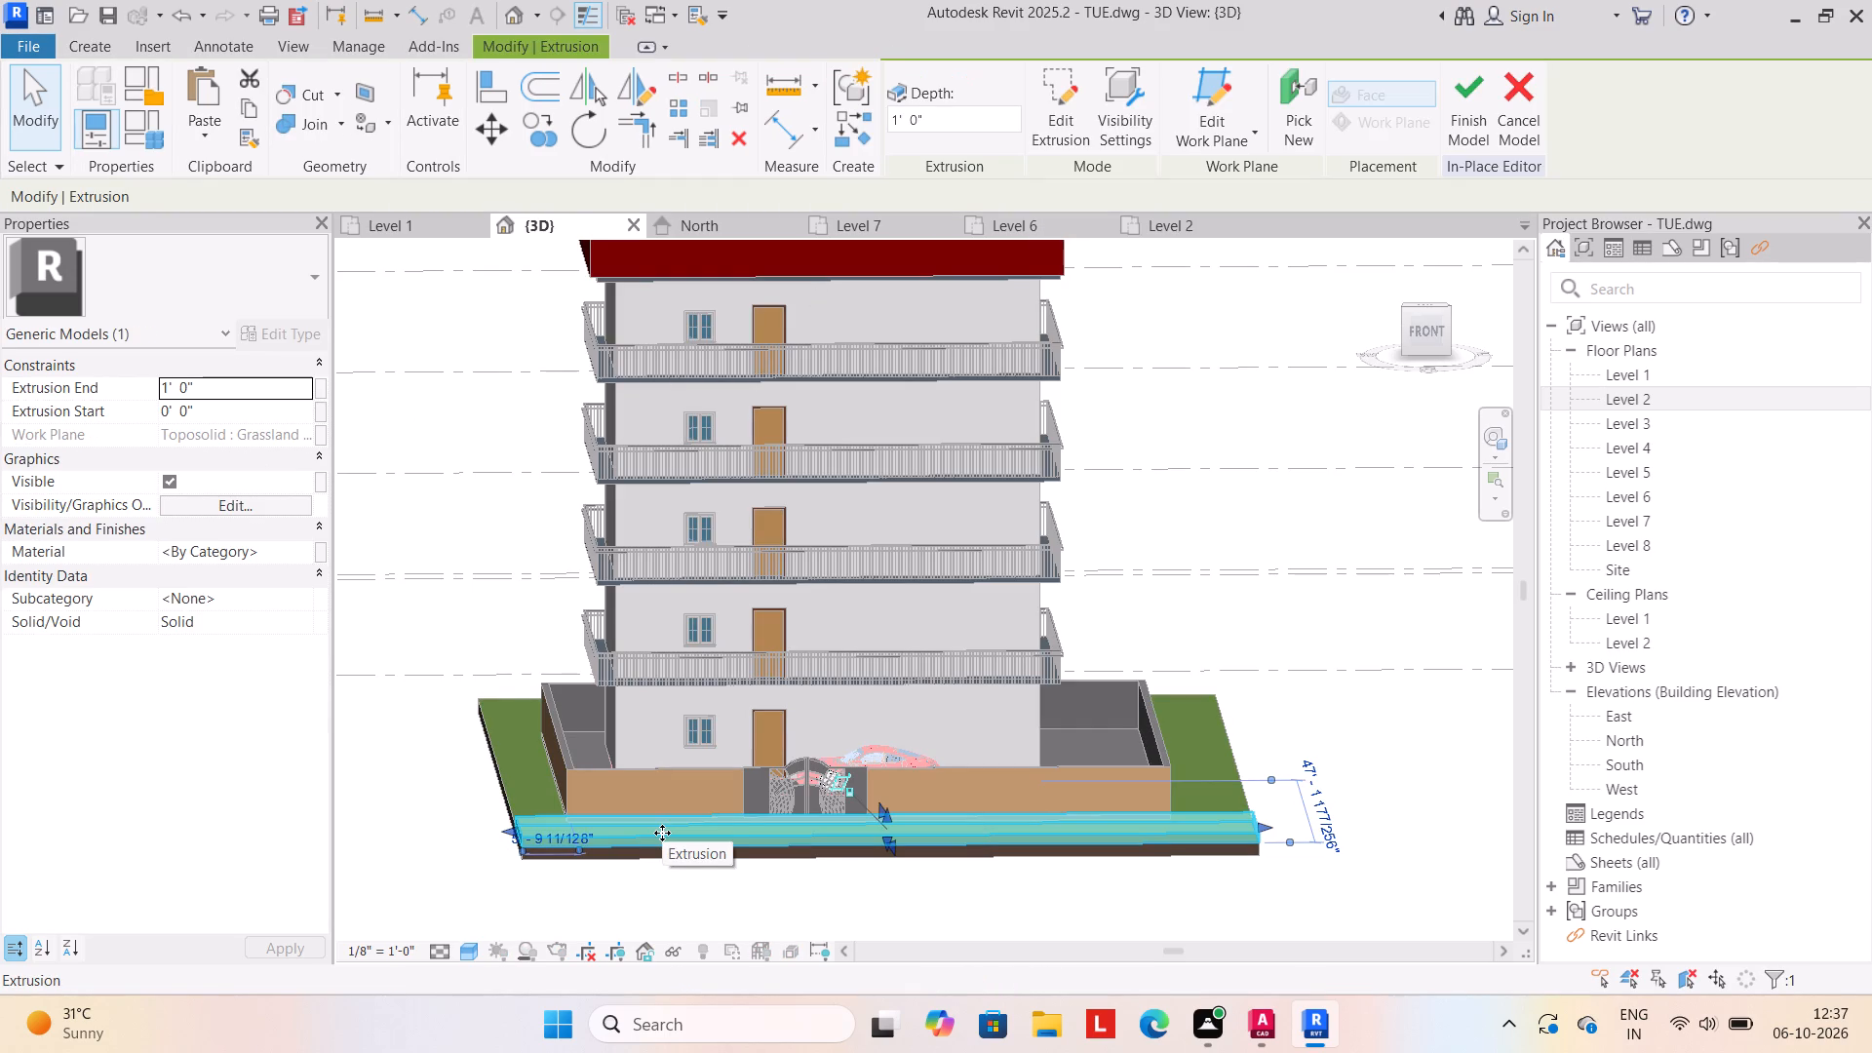
left_click(224, 393)
type("6\"")
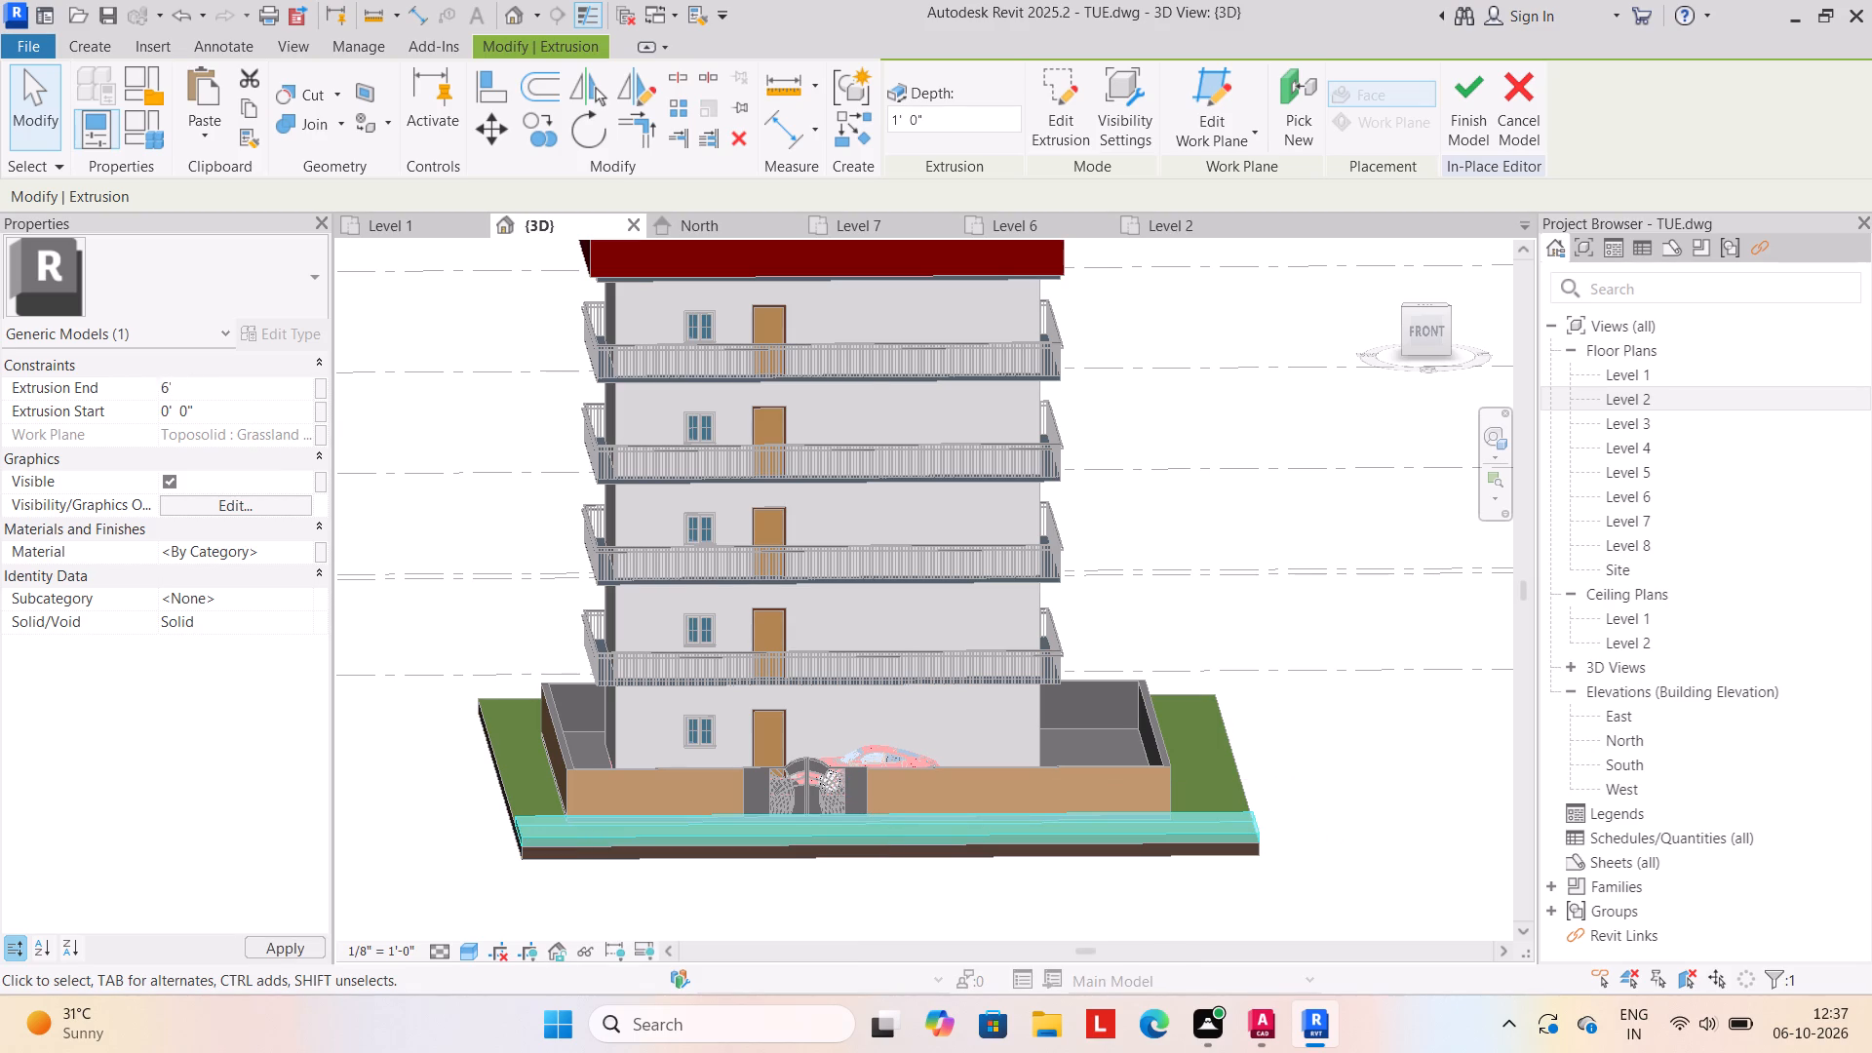
key("Return")
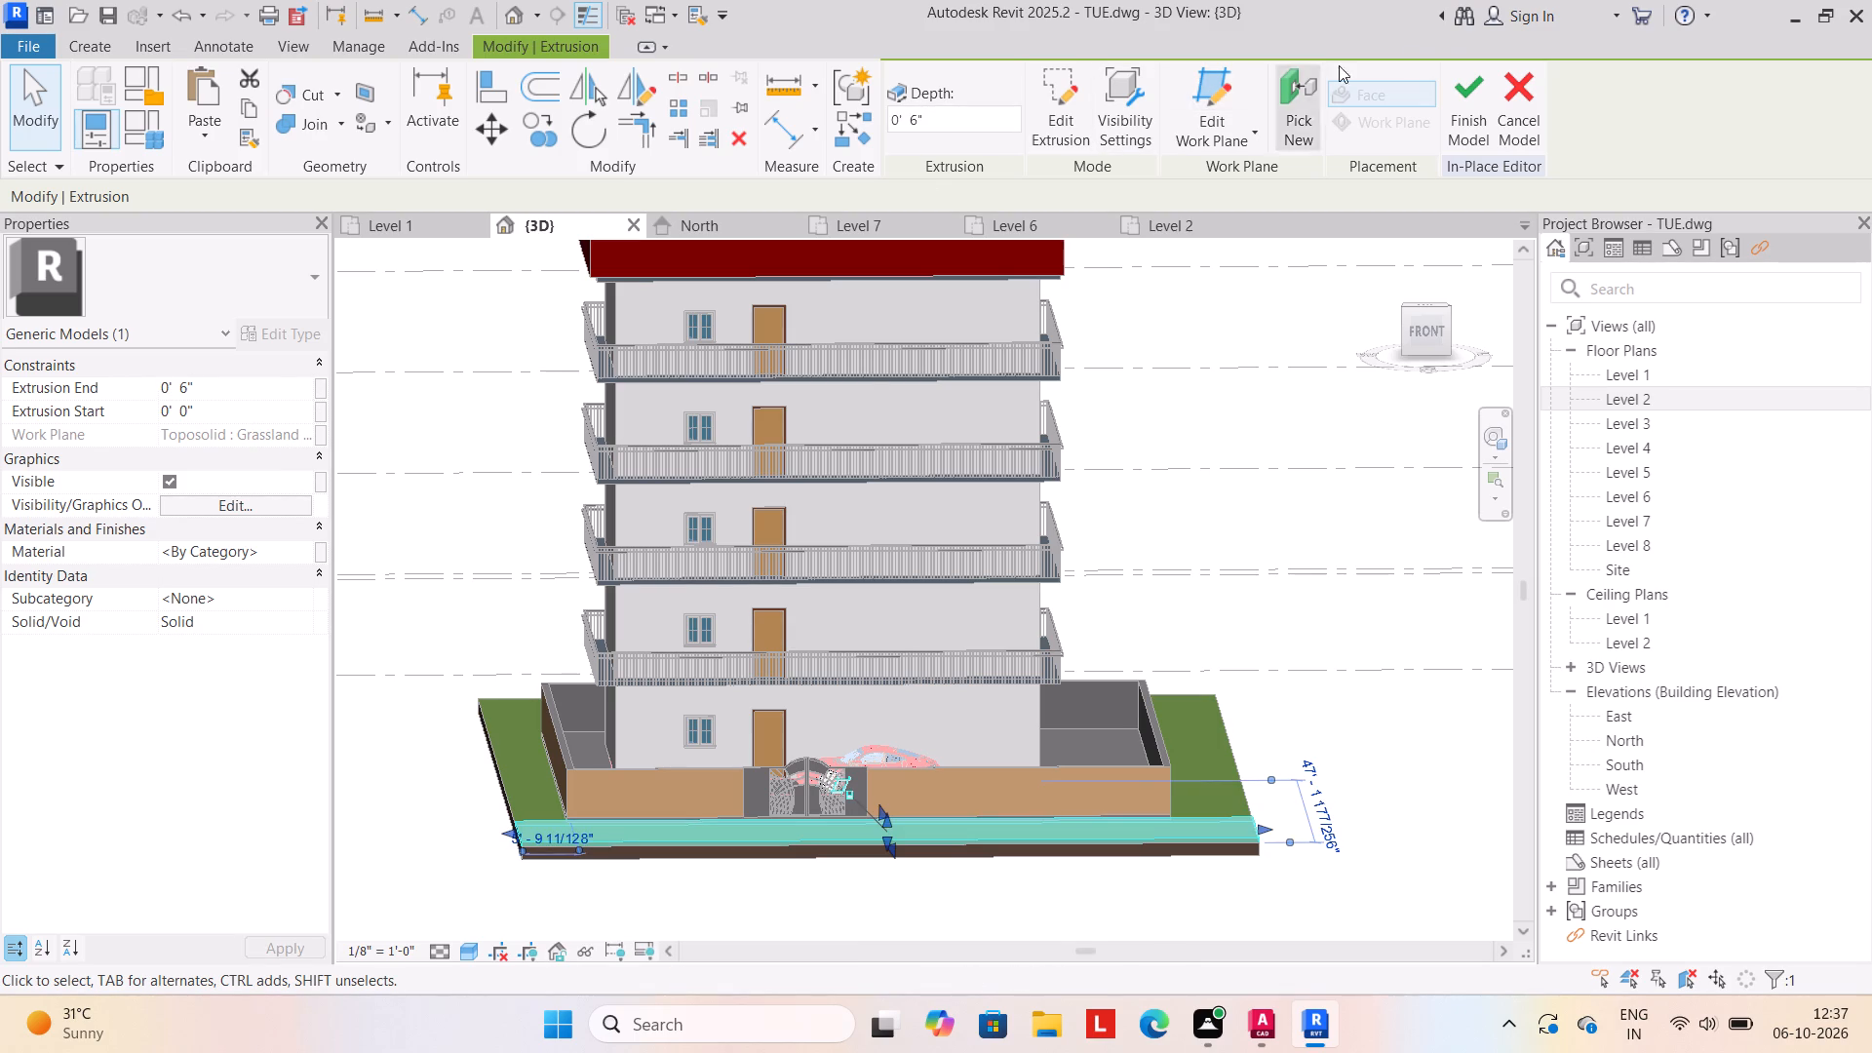
left_click(1474, 97)
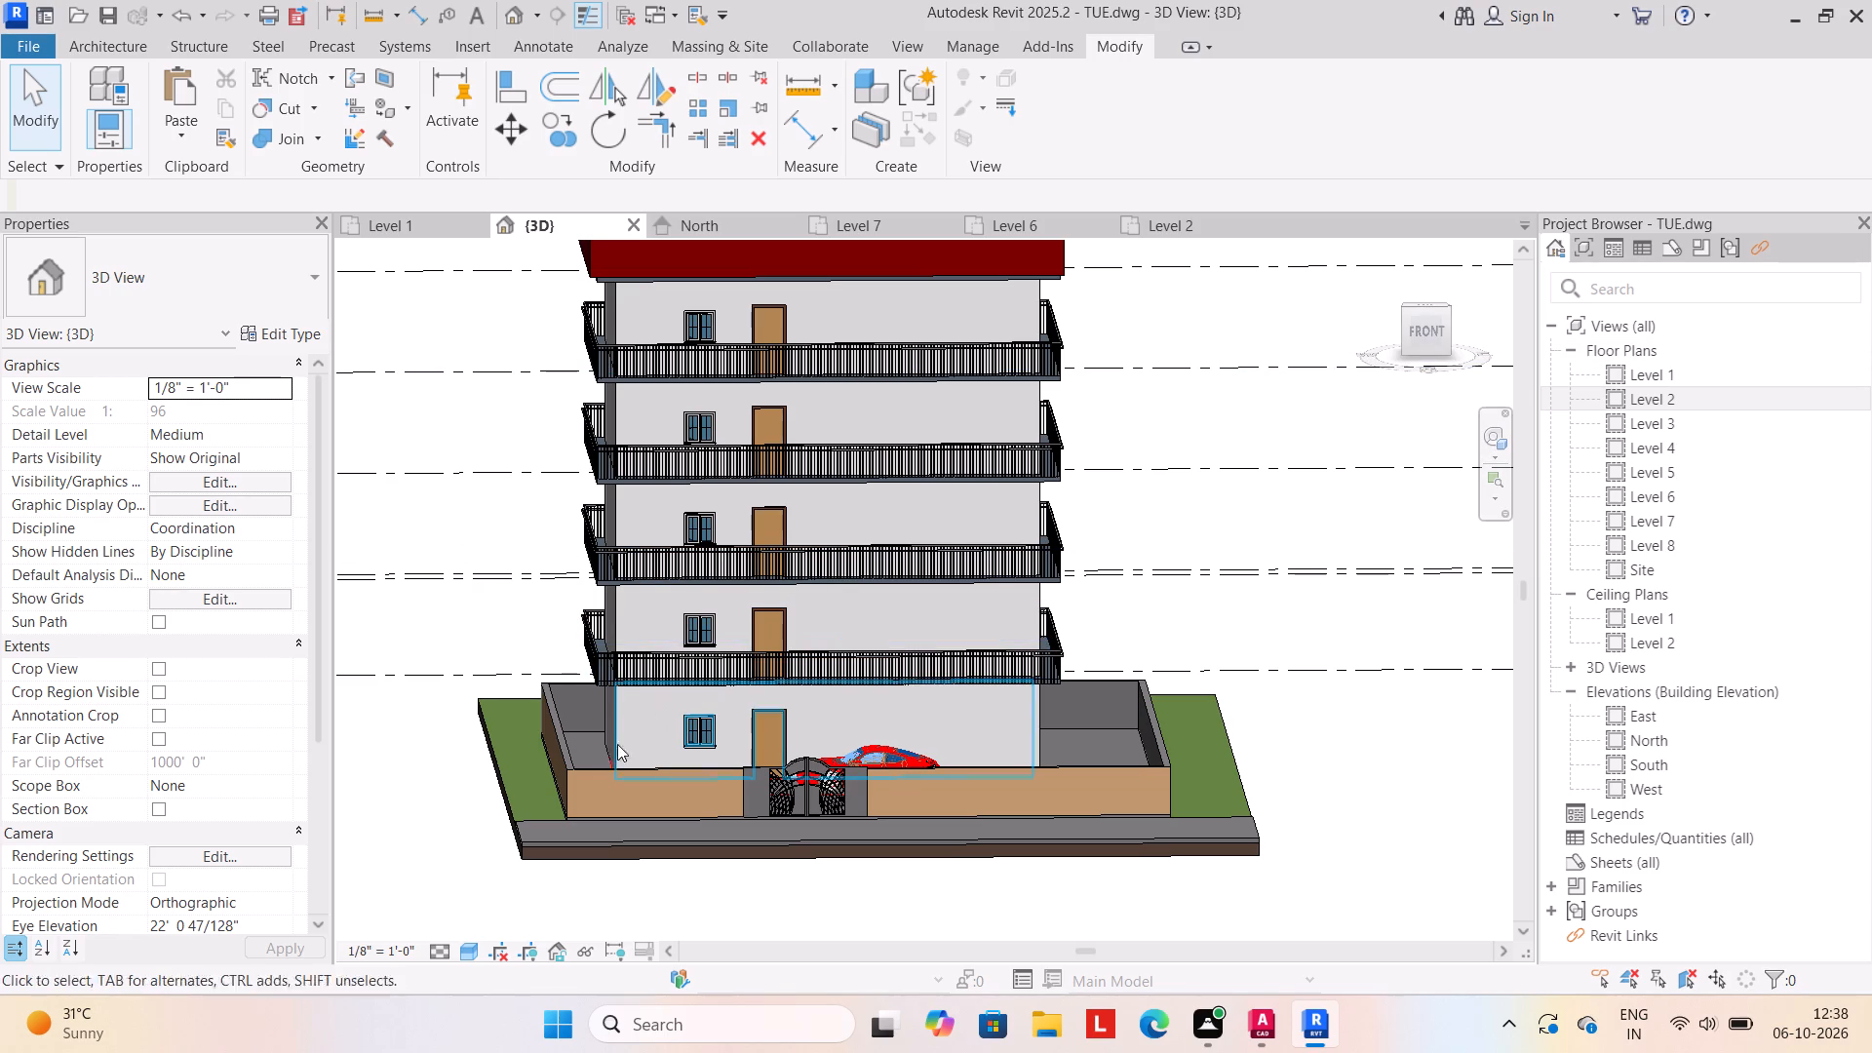
Start a new in-place model in the Generic Models category with the default name.
middle_click_drag(580, 777, 594, 743)
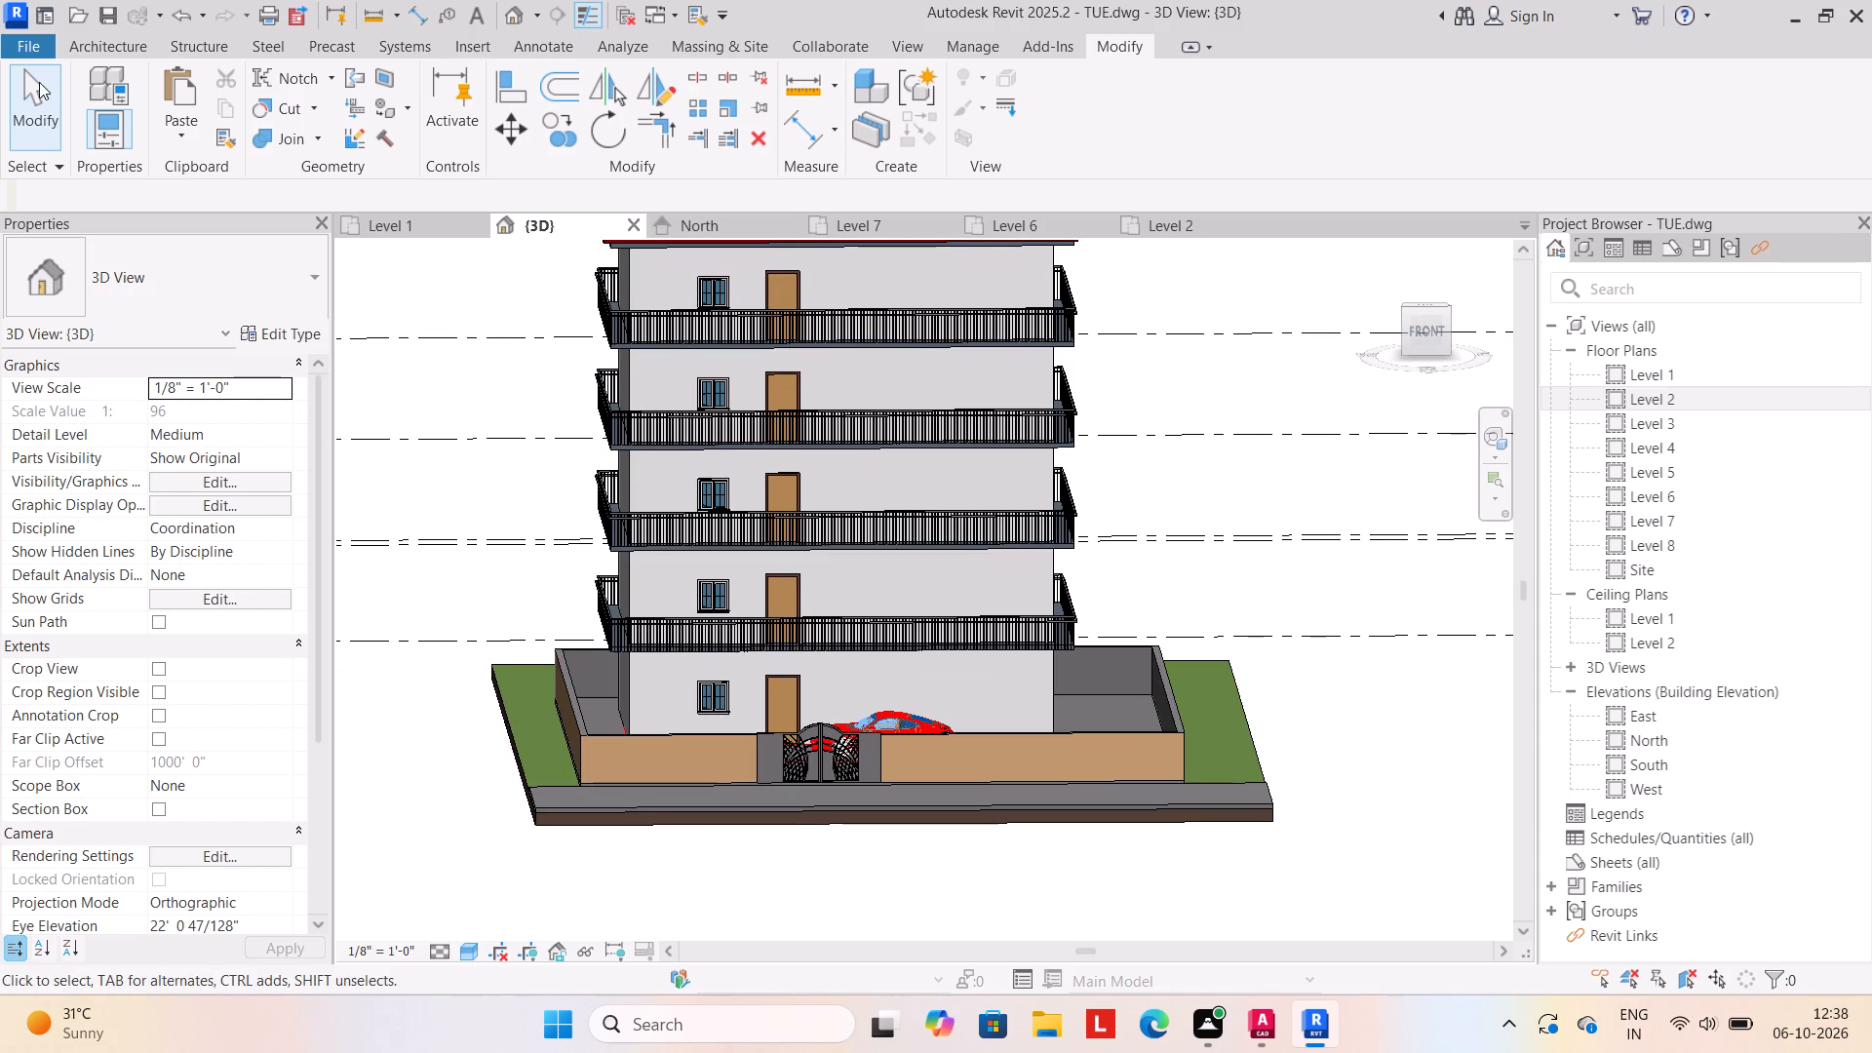
left_click(109, 35)
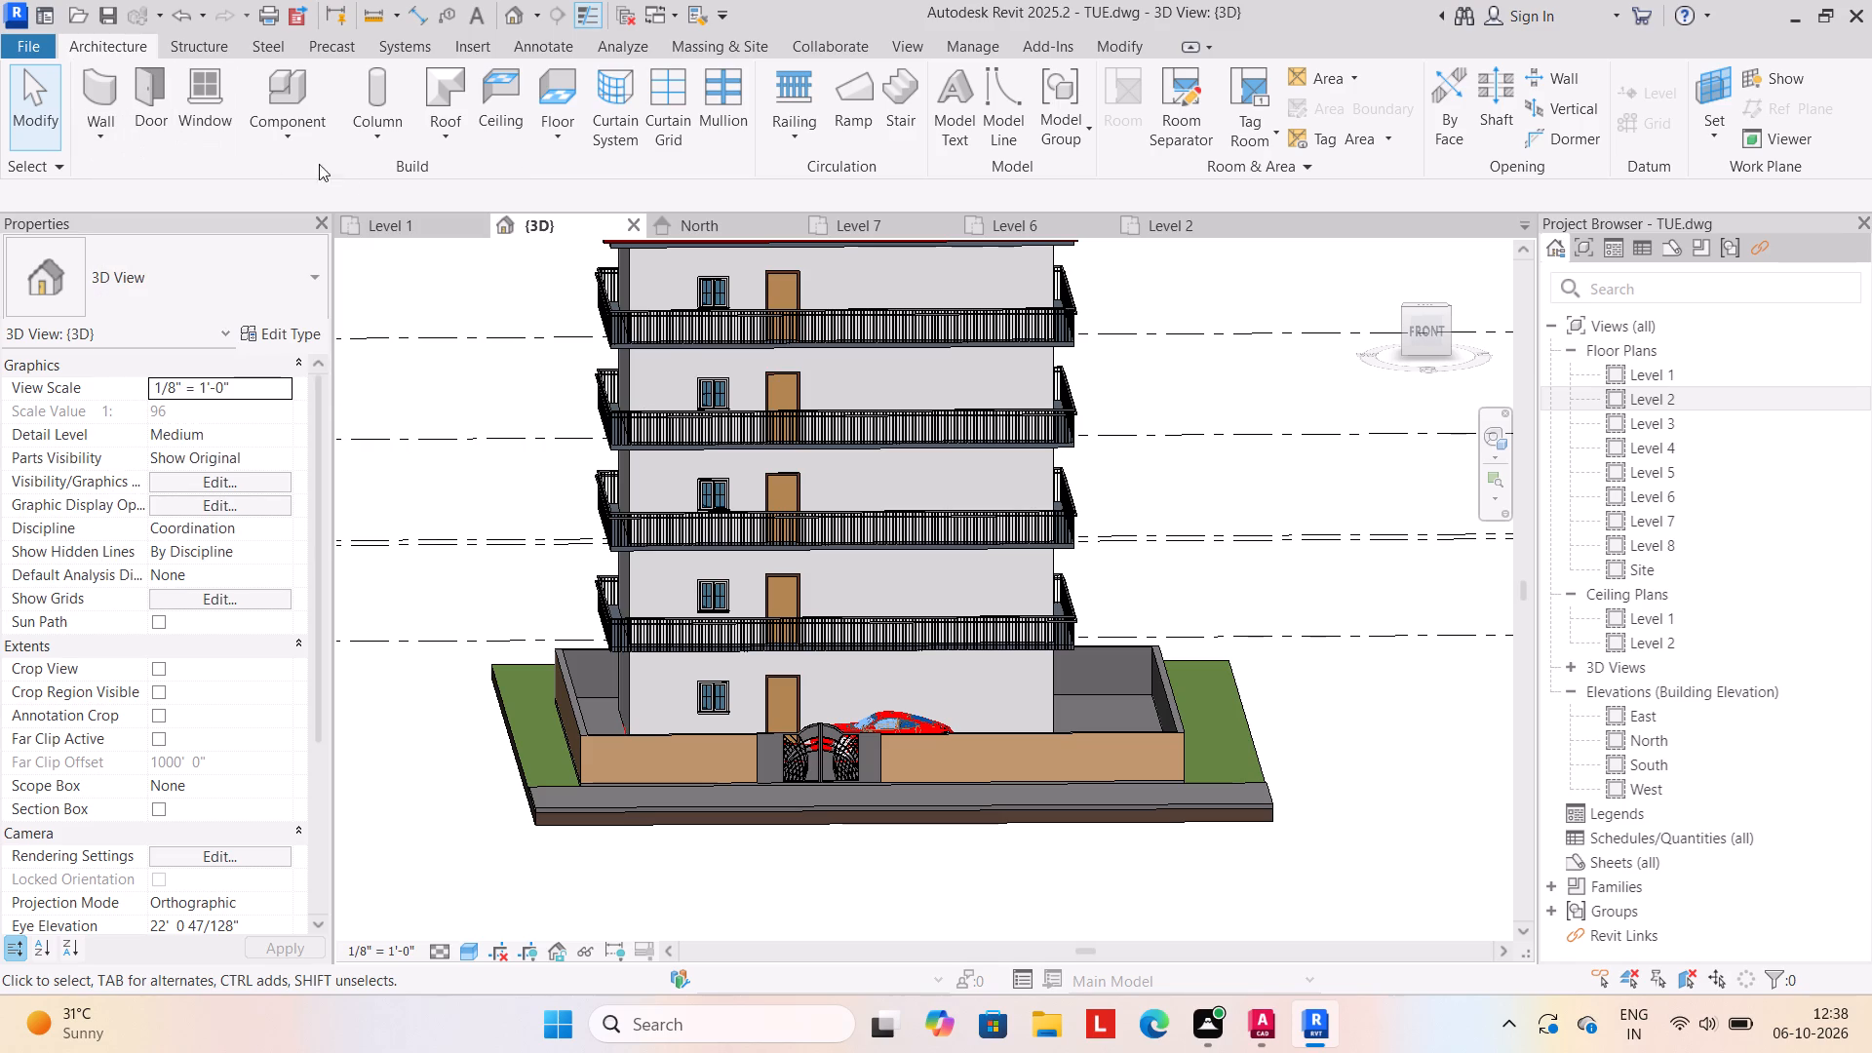
left_click(299, 138)
left_click(316, 226)
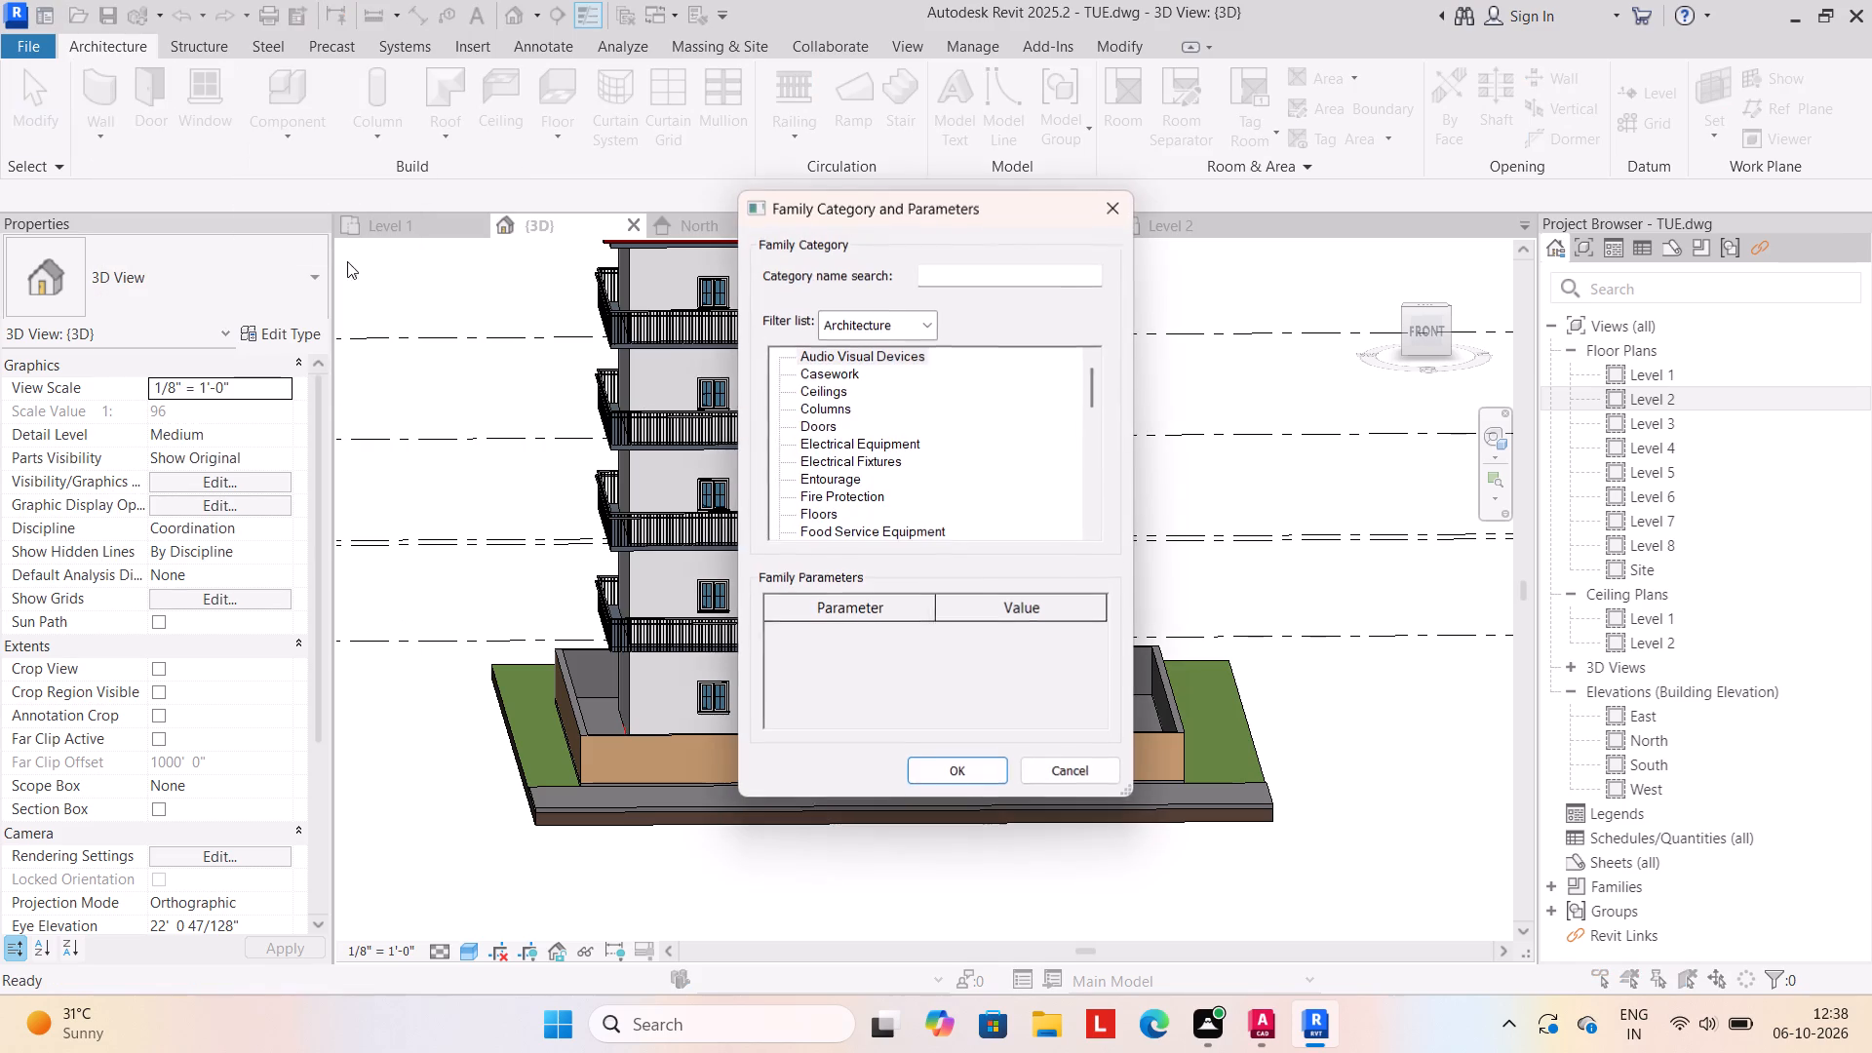
scroll(955, 491, "down", 6)
left_click(877, 479)
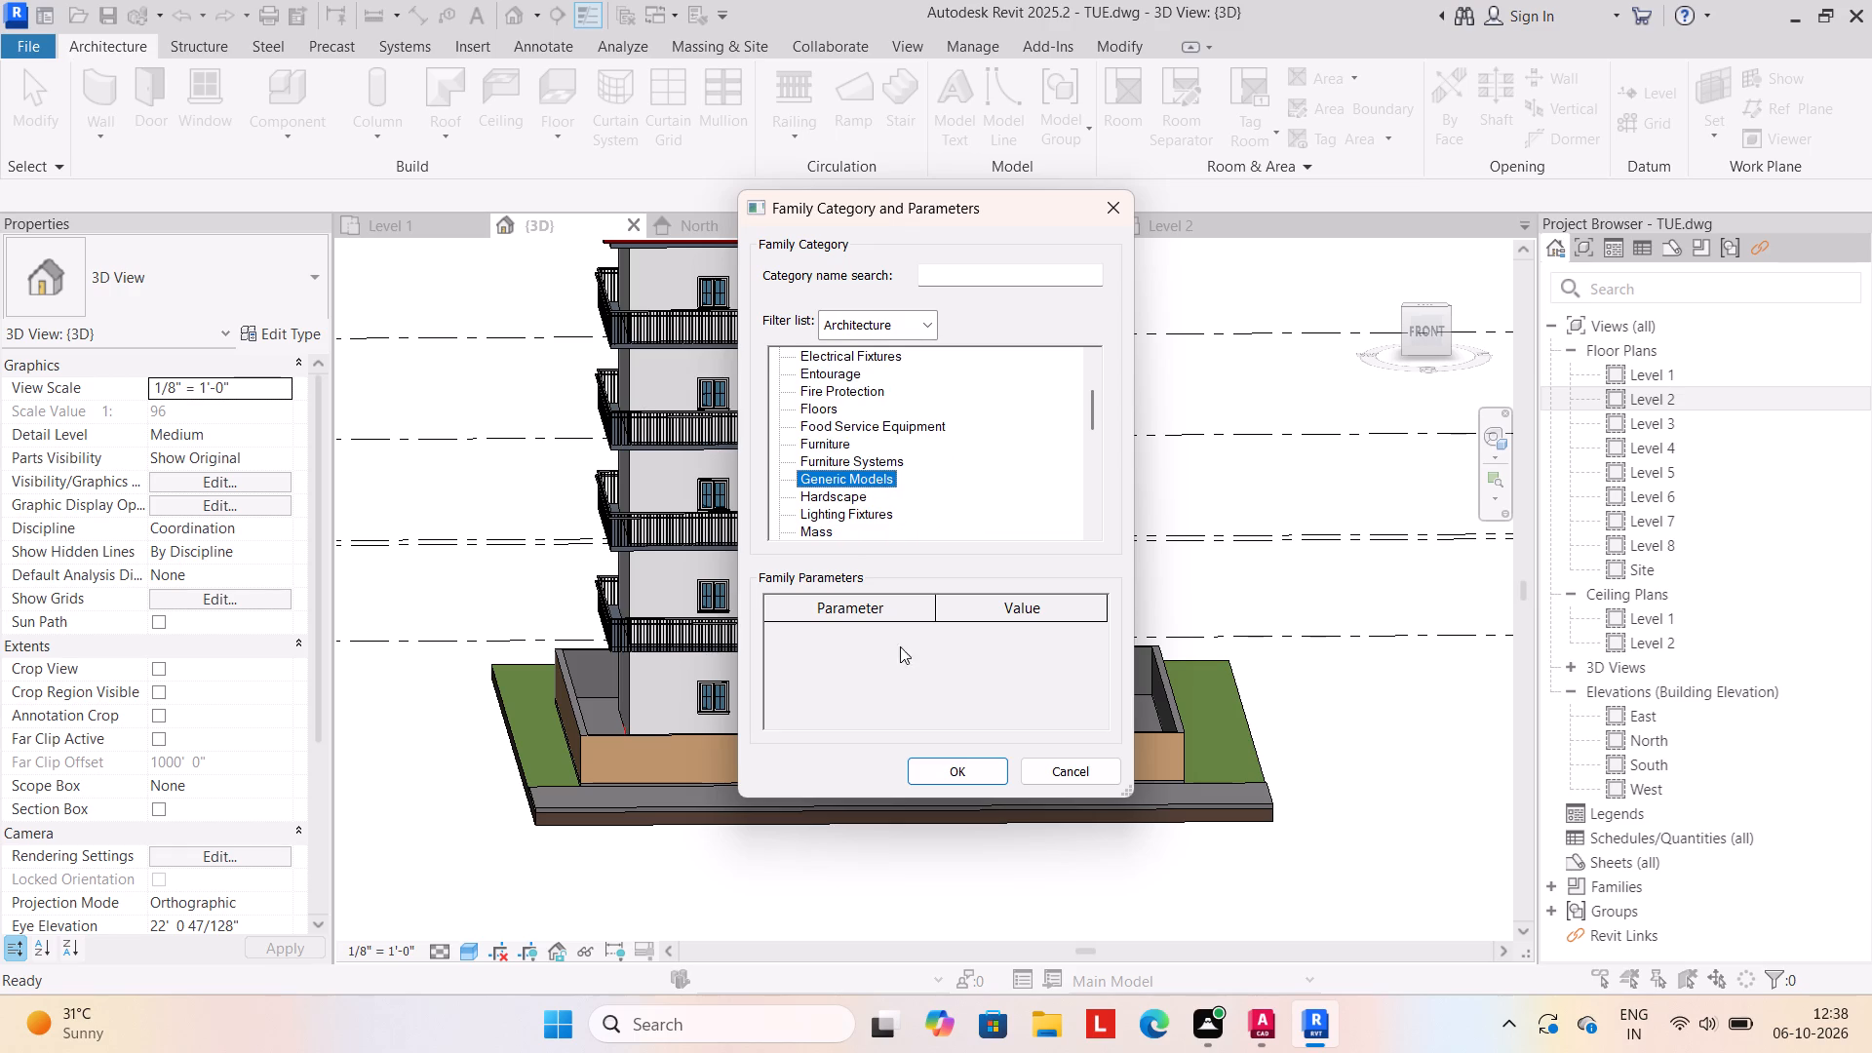
left_click(950, 775)
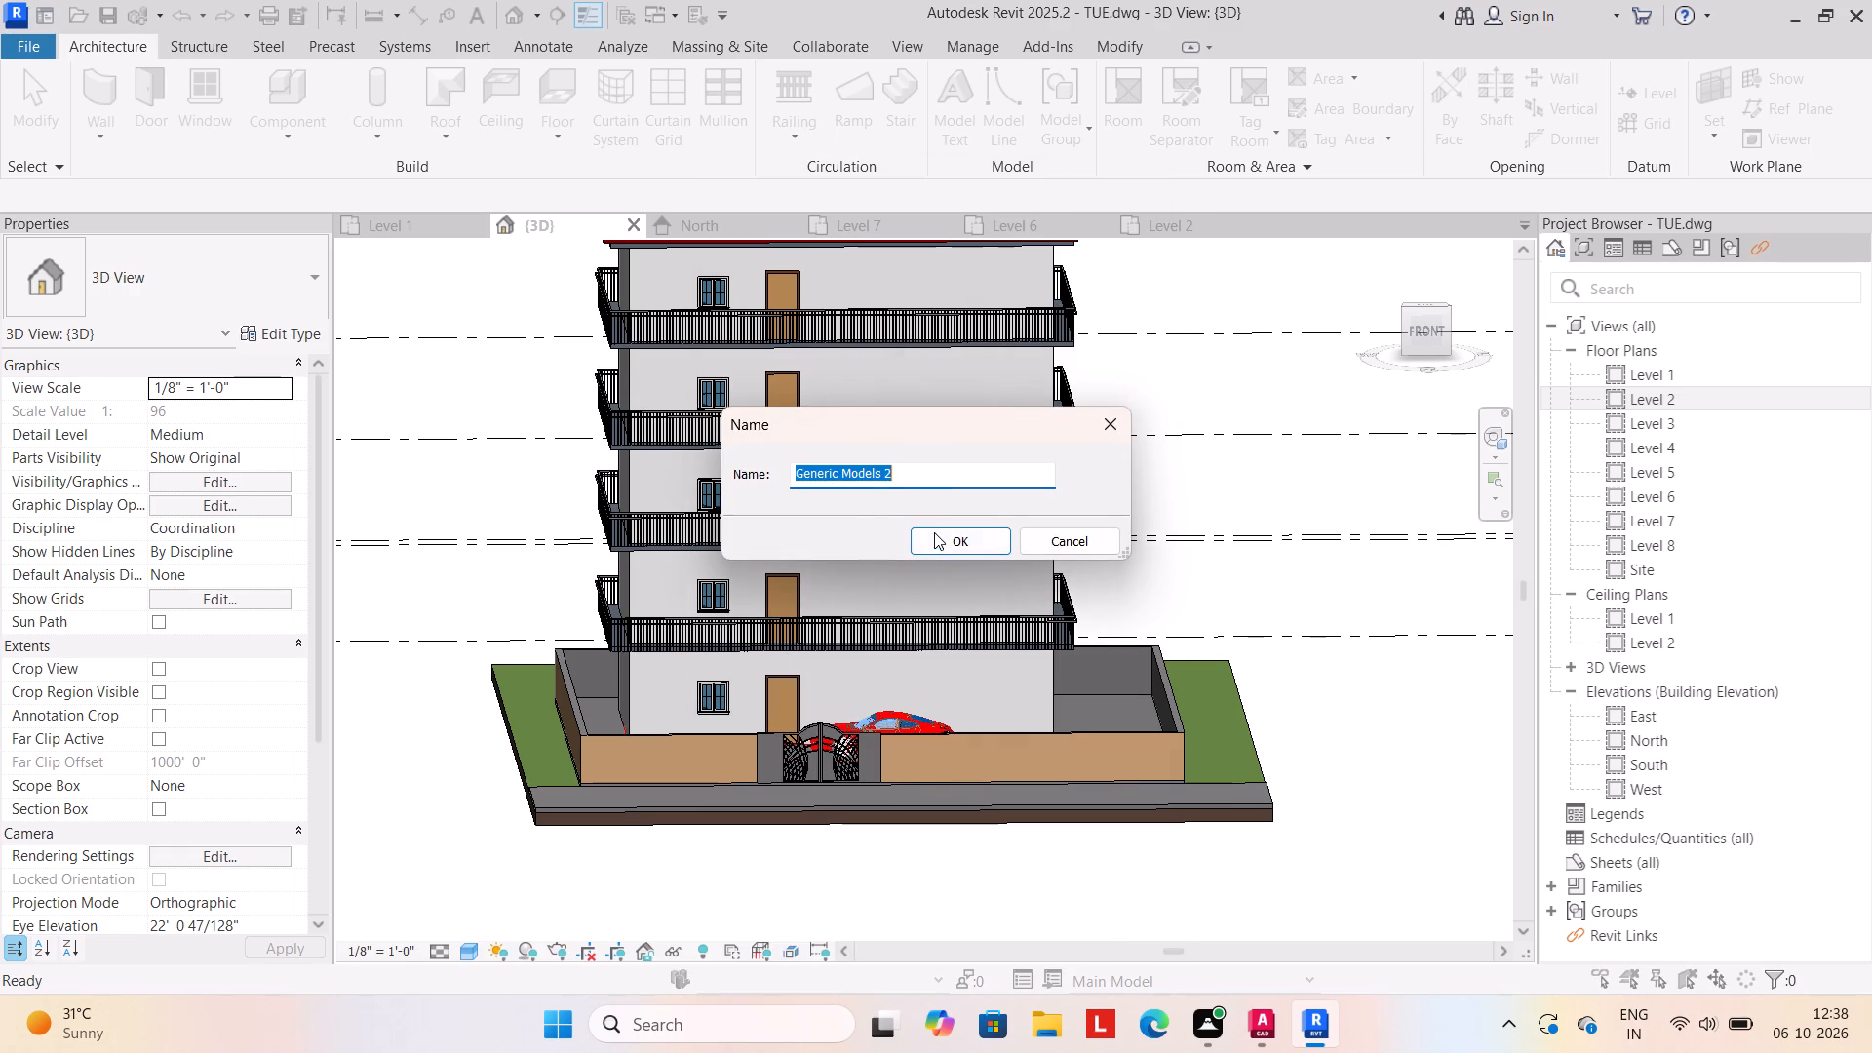
left_click(934, 538)
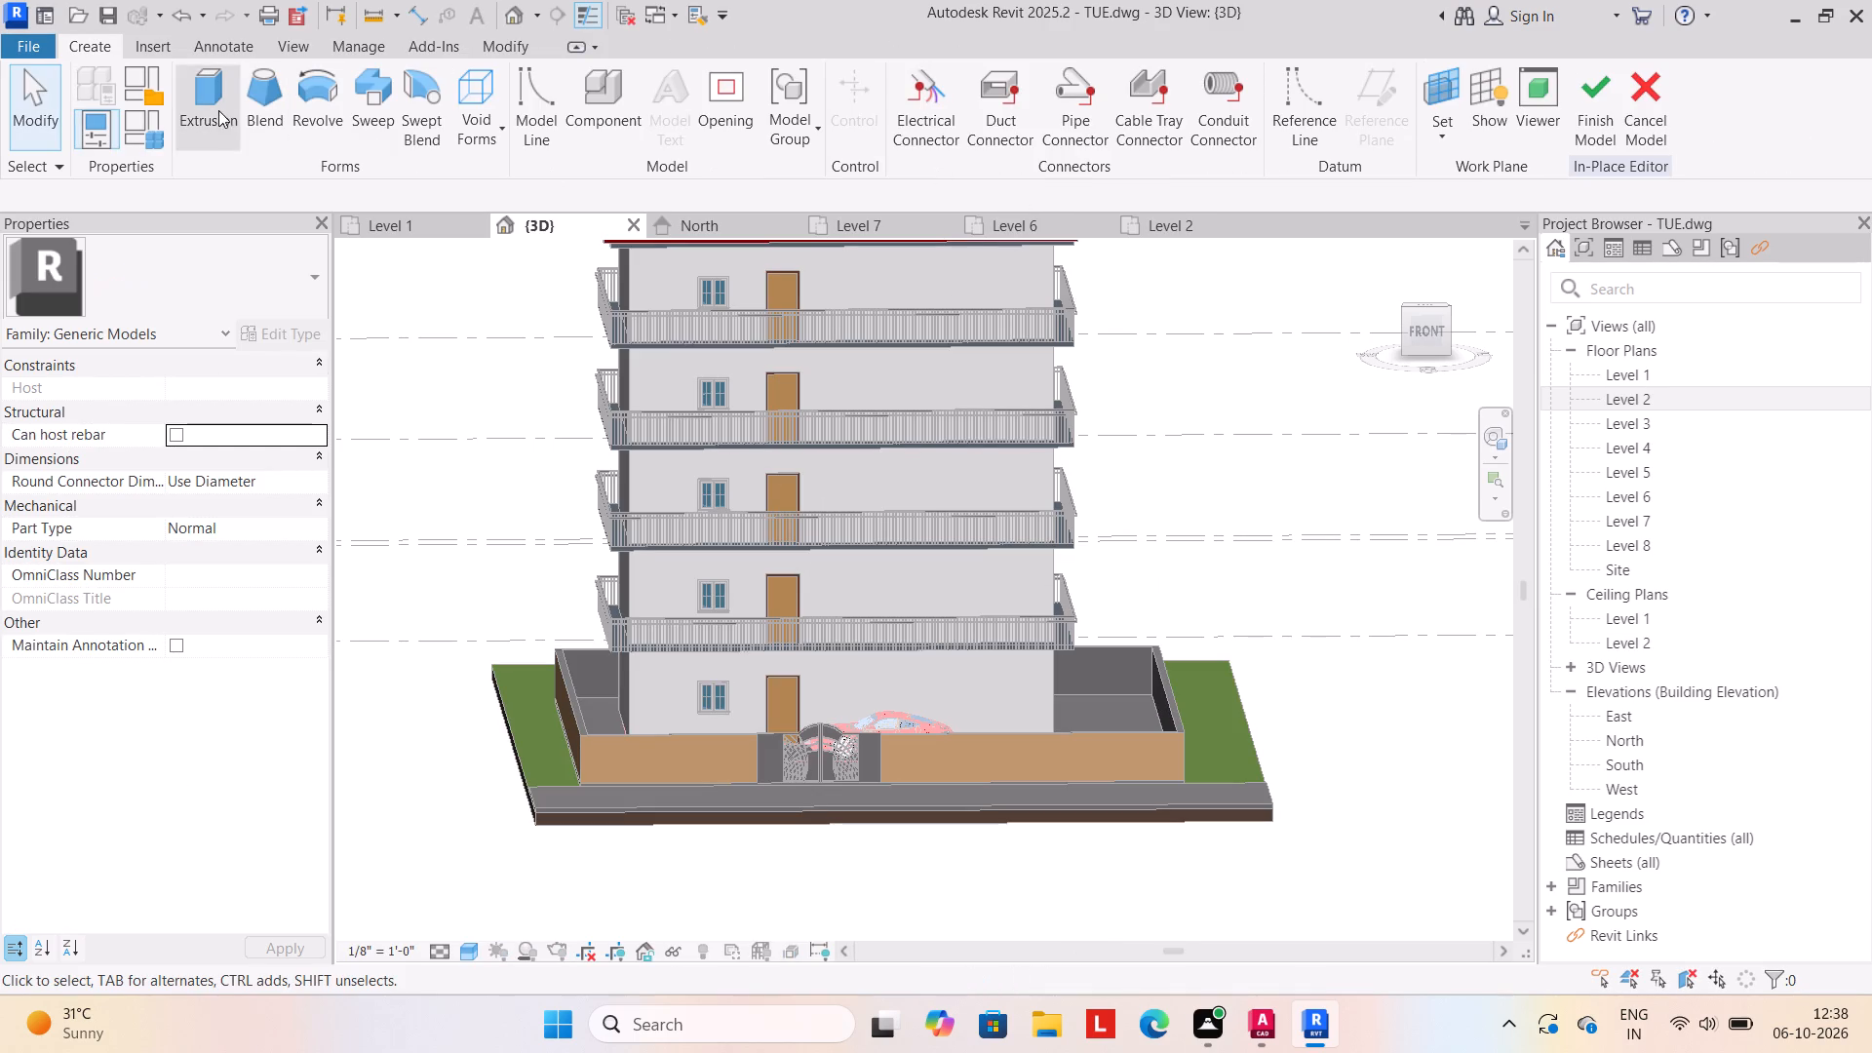
Start an extrusion on the front compound wall's outer face and sketch a 14'-6" by 3'-0" rectangle left of the gate.
left_click(212, 101)
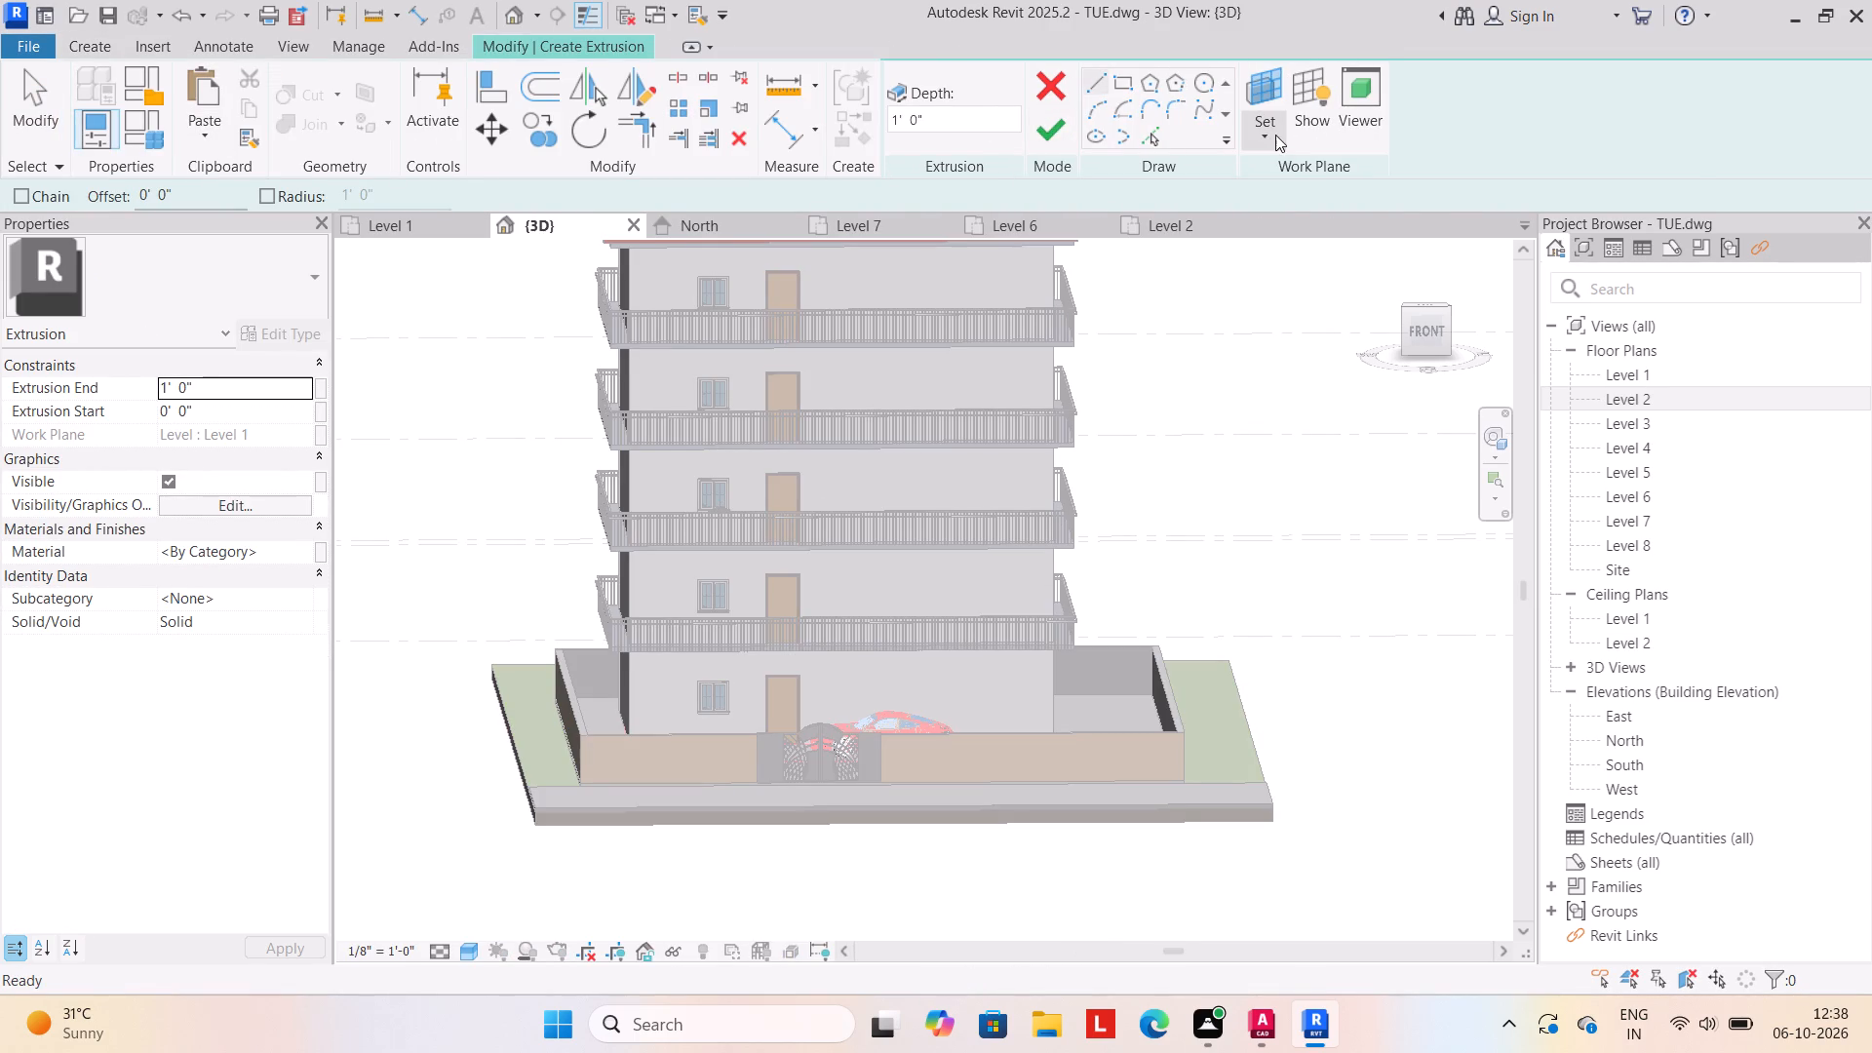
left_click(1266, 137)
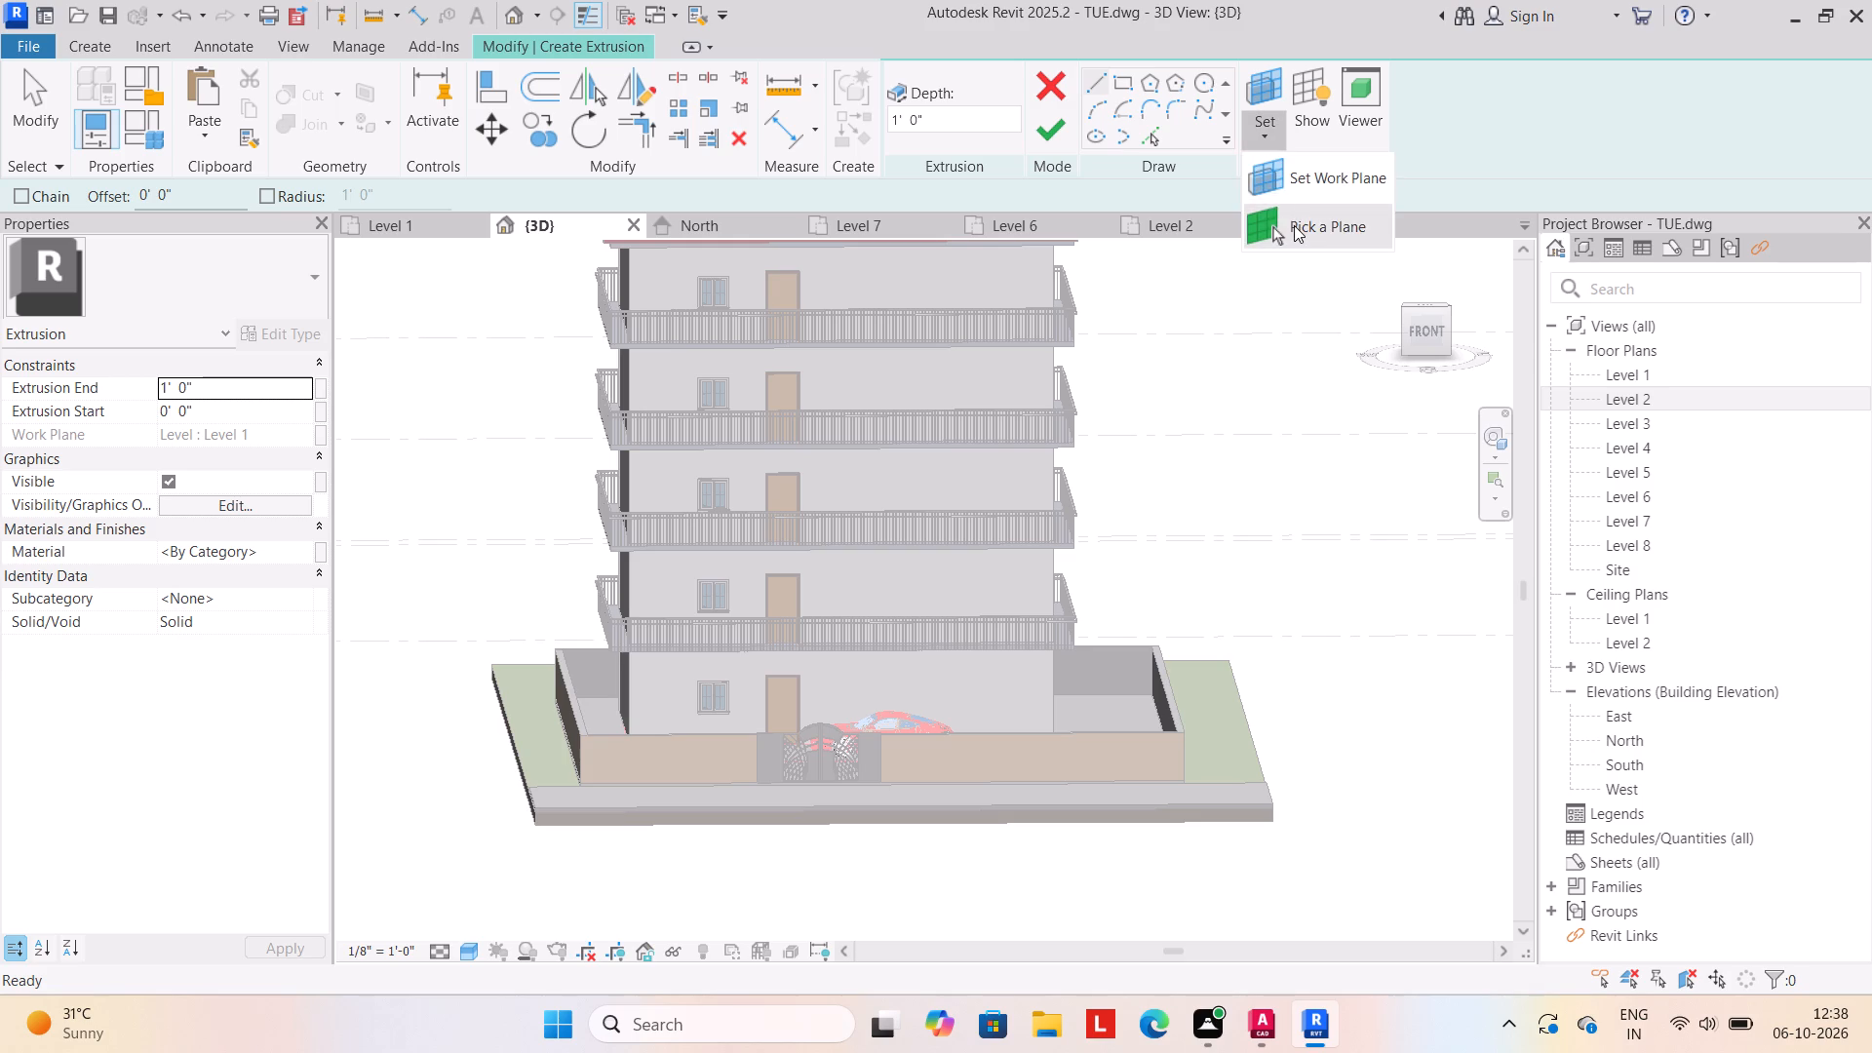
left_click(1294, 225)
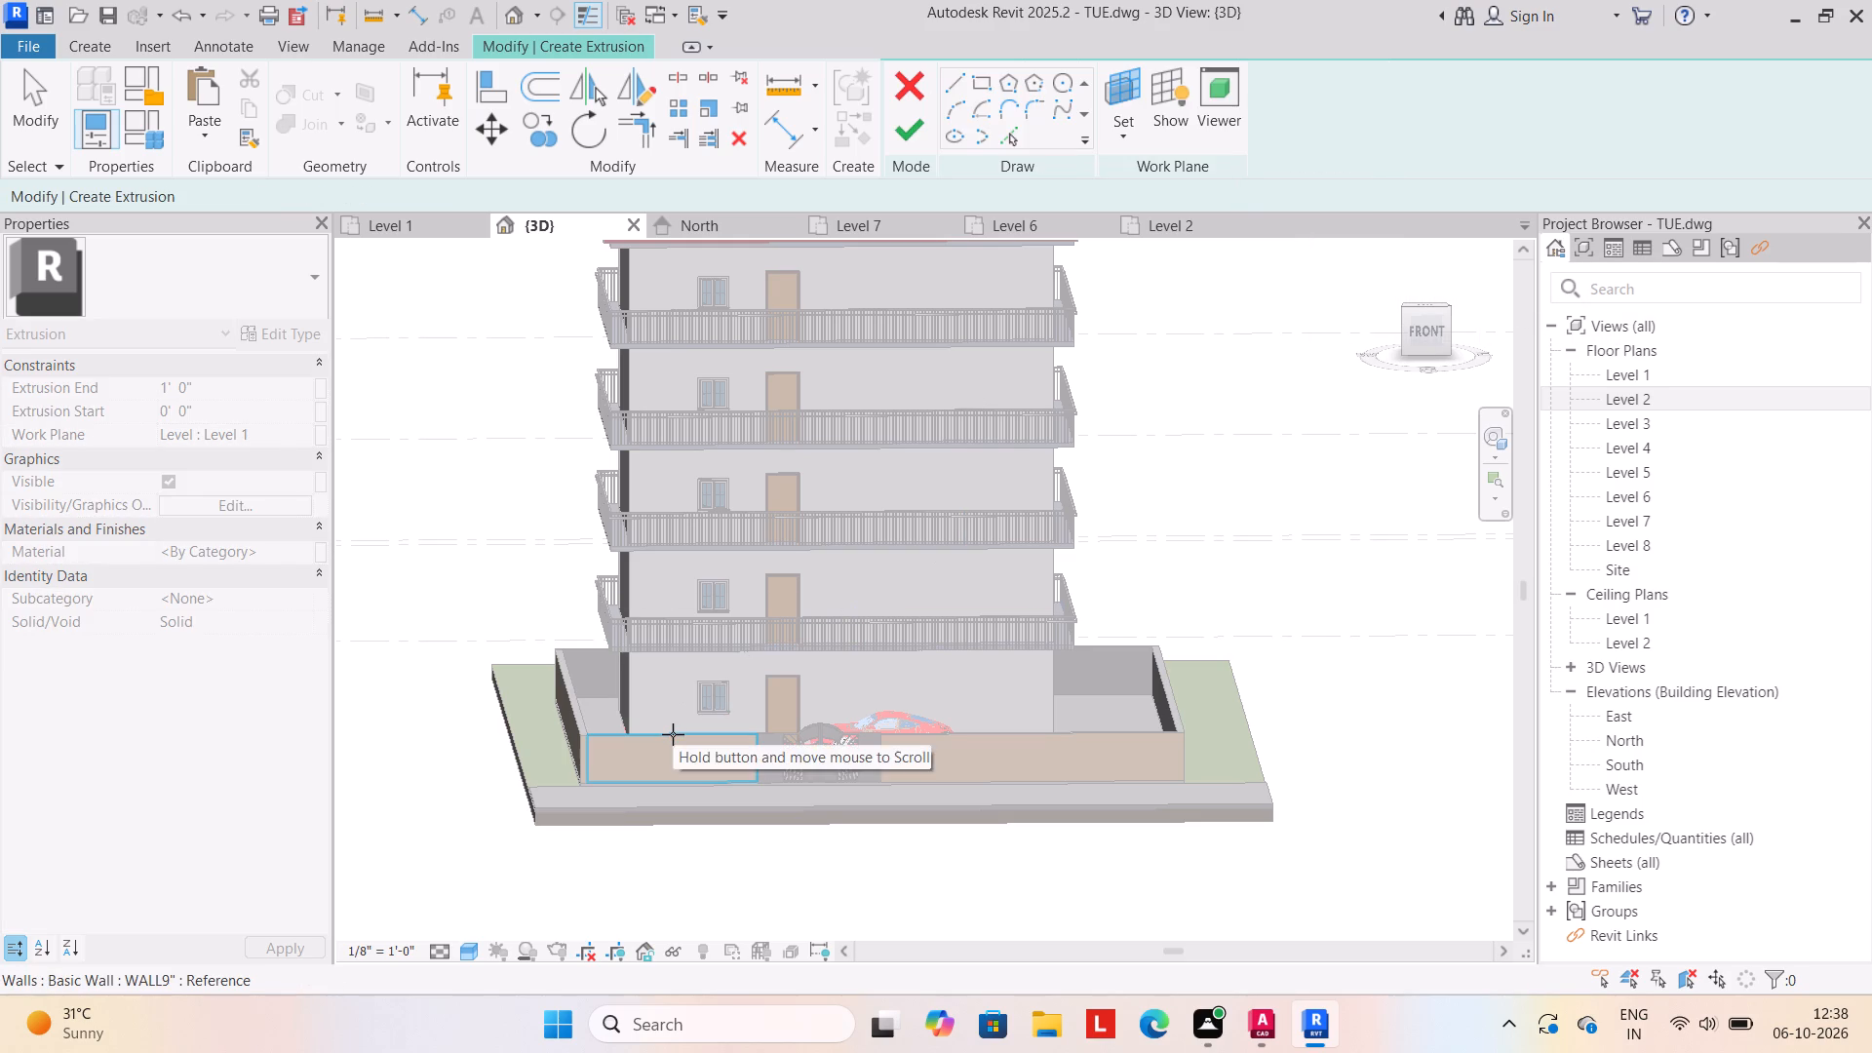
left_click(673, 734)
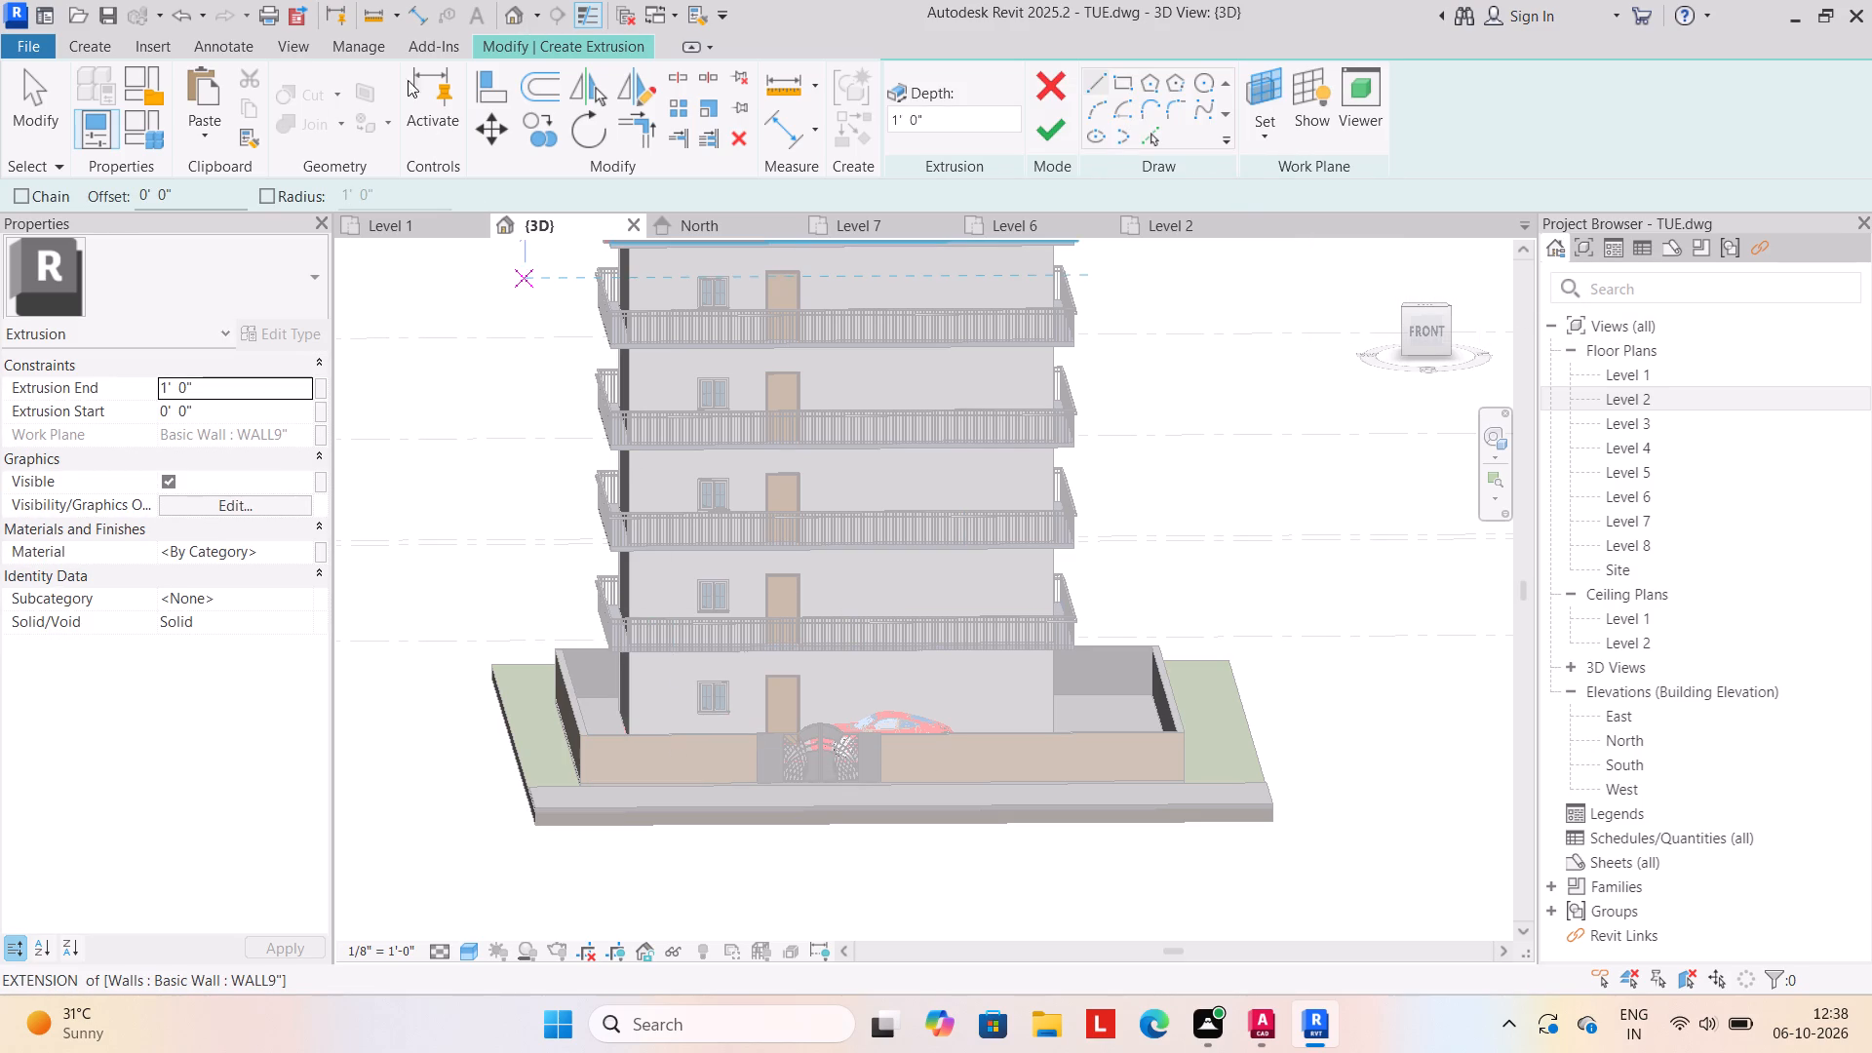
left_click(1120, 79)
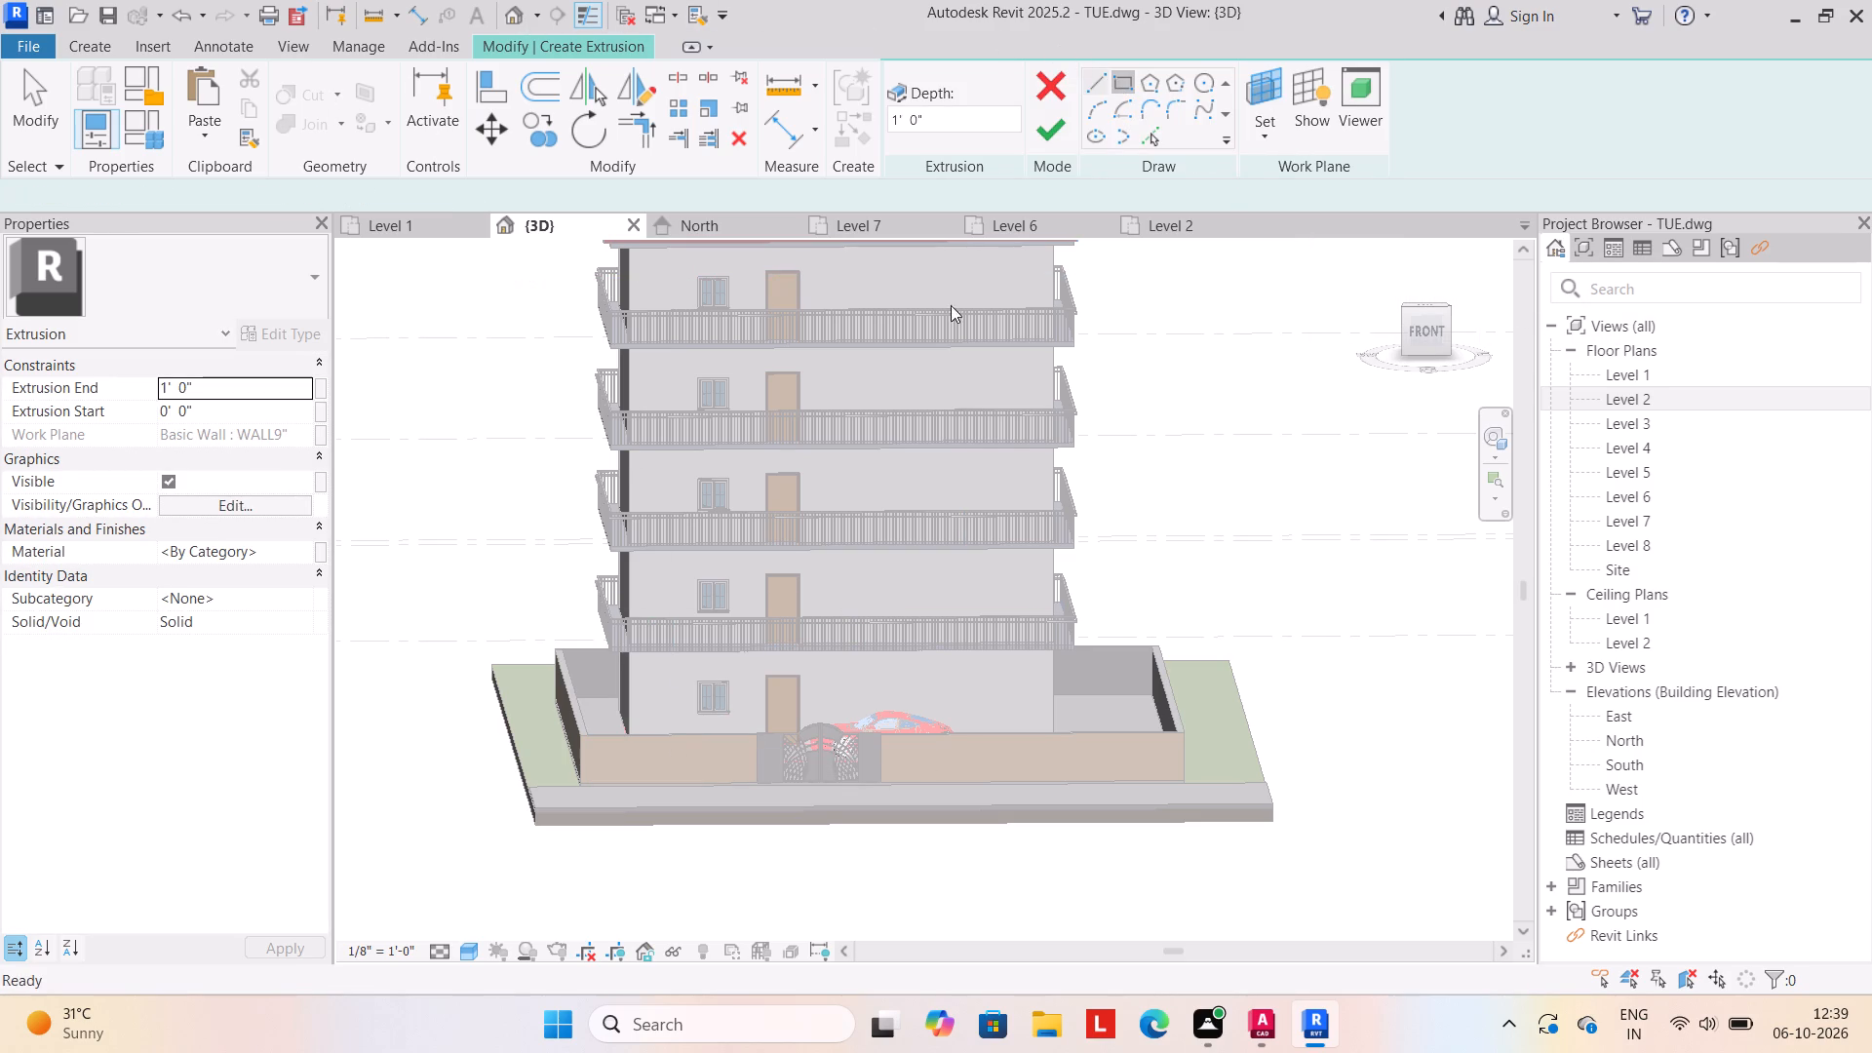
scroll(619, 806, "up", 3)
left_click(587, 712)
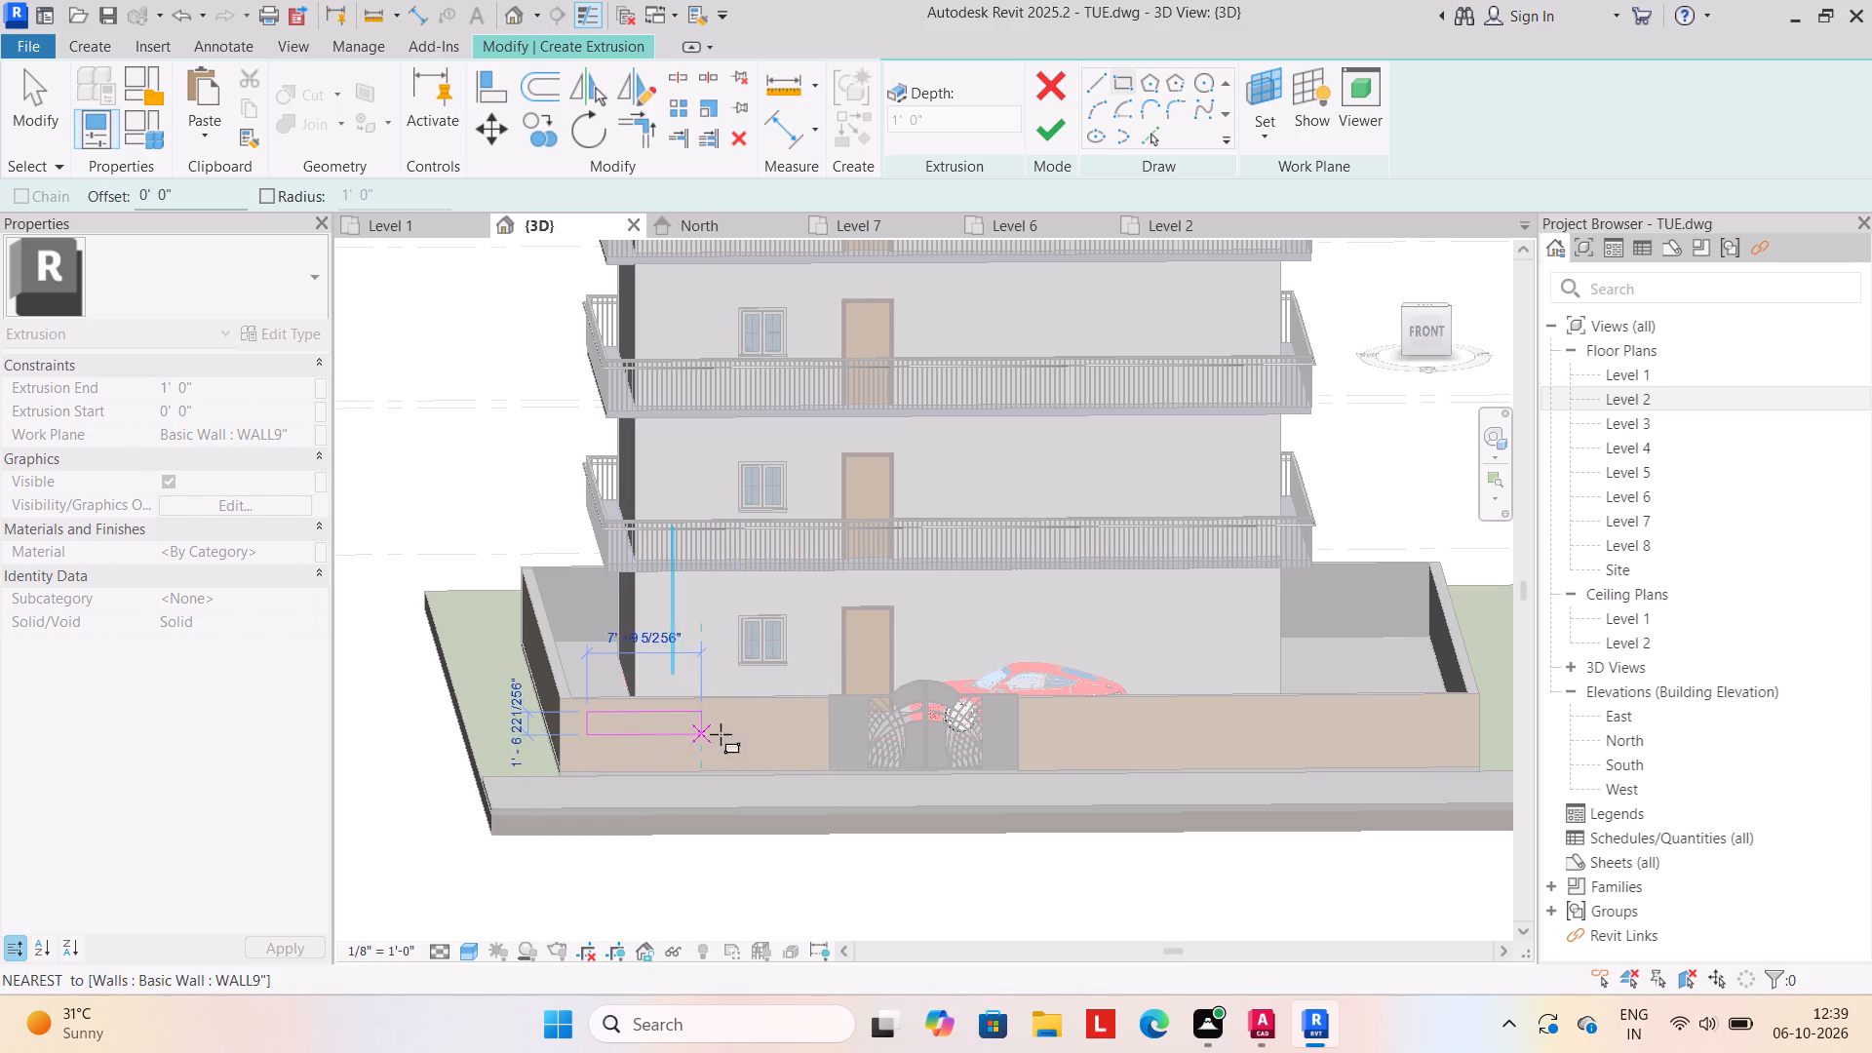
left_click(801, 755)
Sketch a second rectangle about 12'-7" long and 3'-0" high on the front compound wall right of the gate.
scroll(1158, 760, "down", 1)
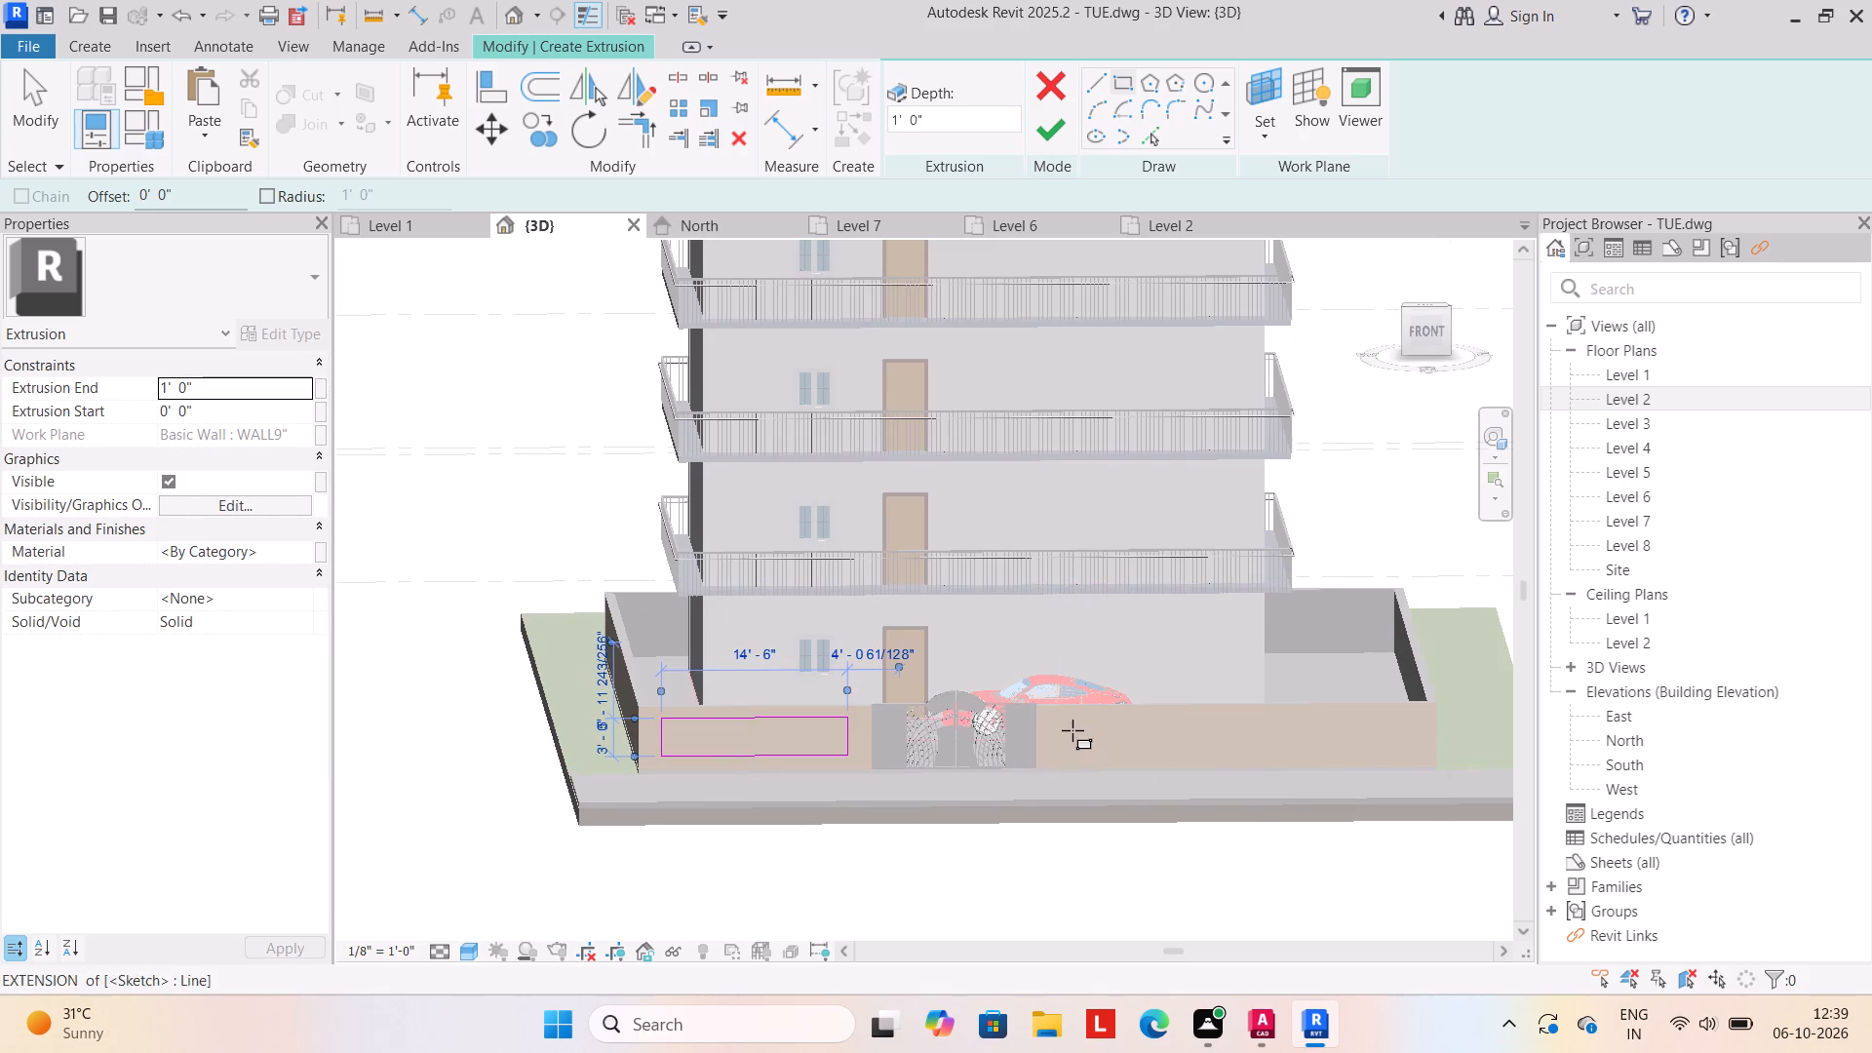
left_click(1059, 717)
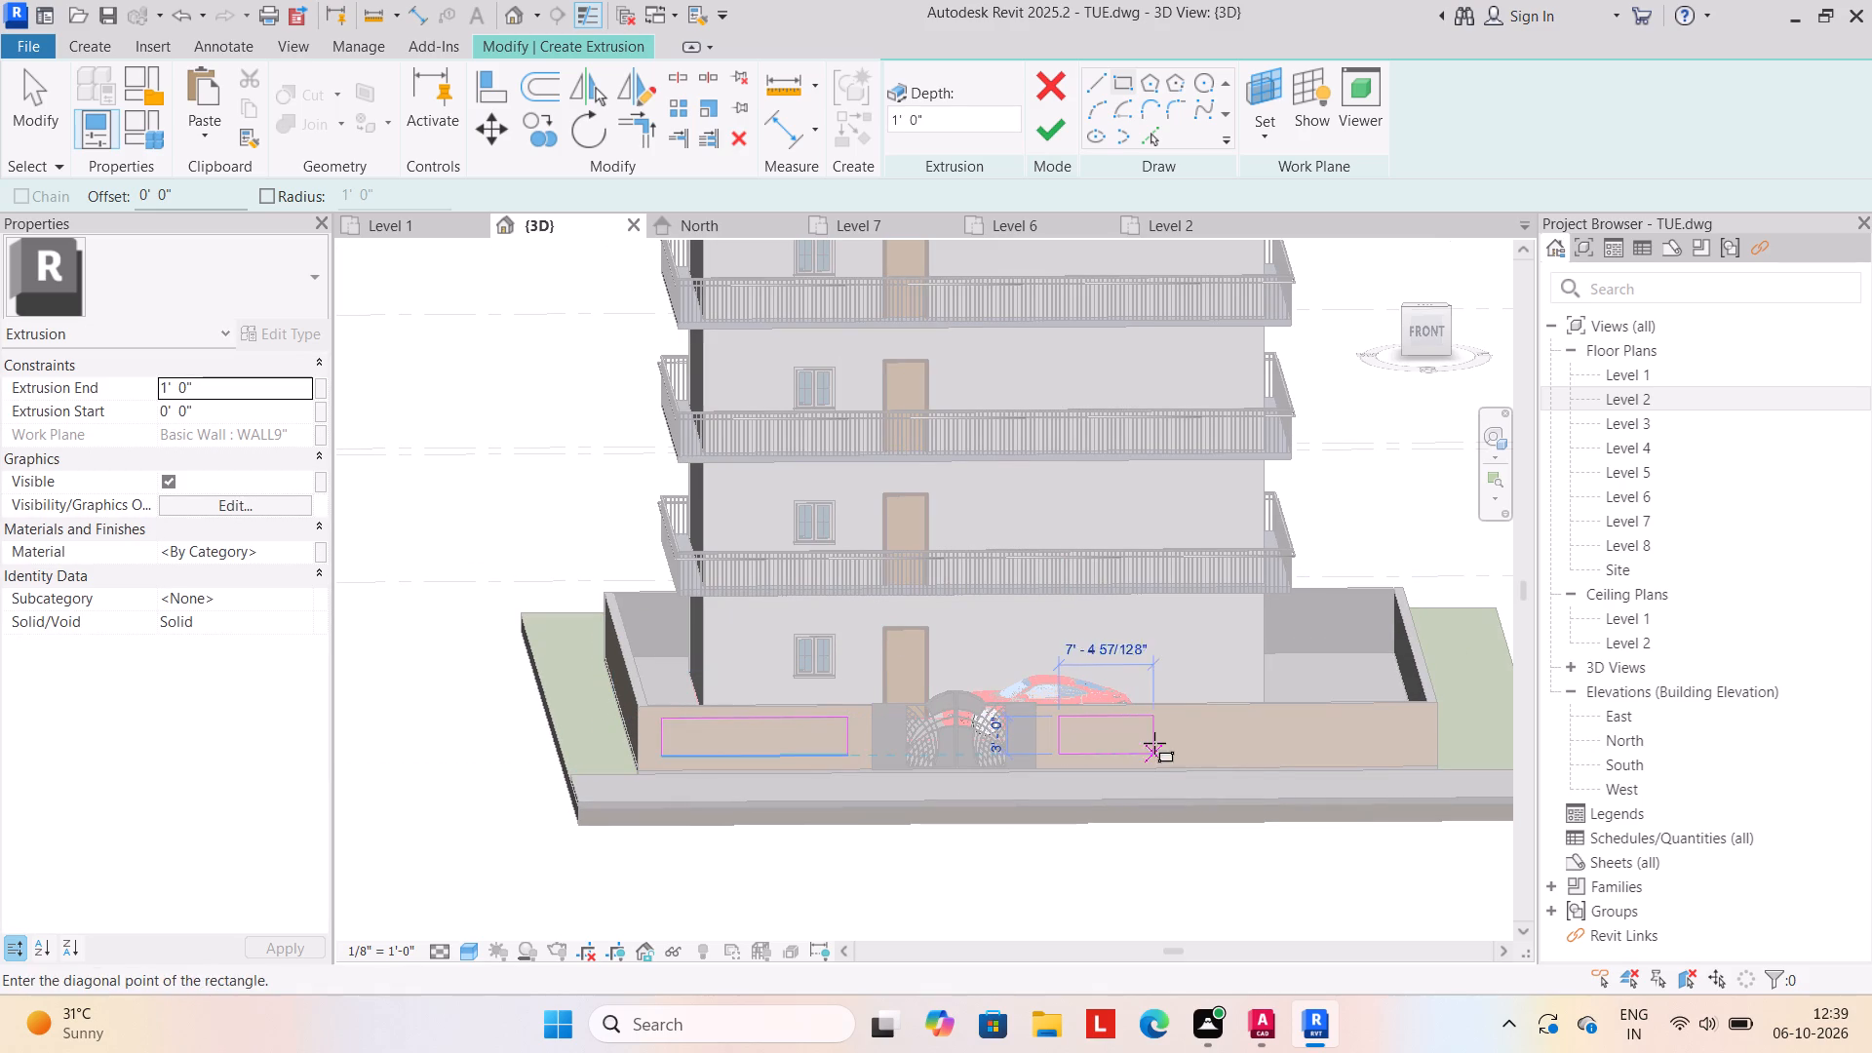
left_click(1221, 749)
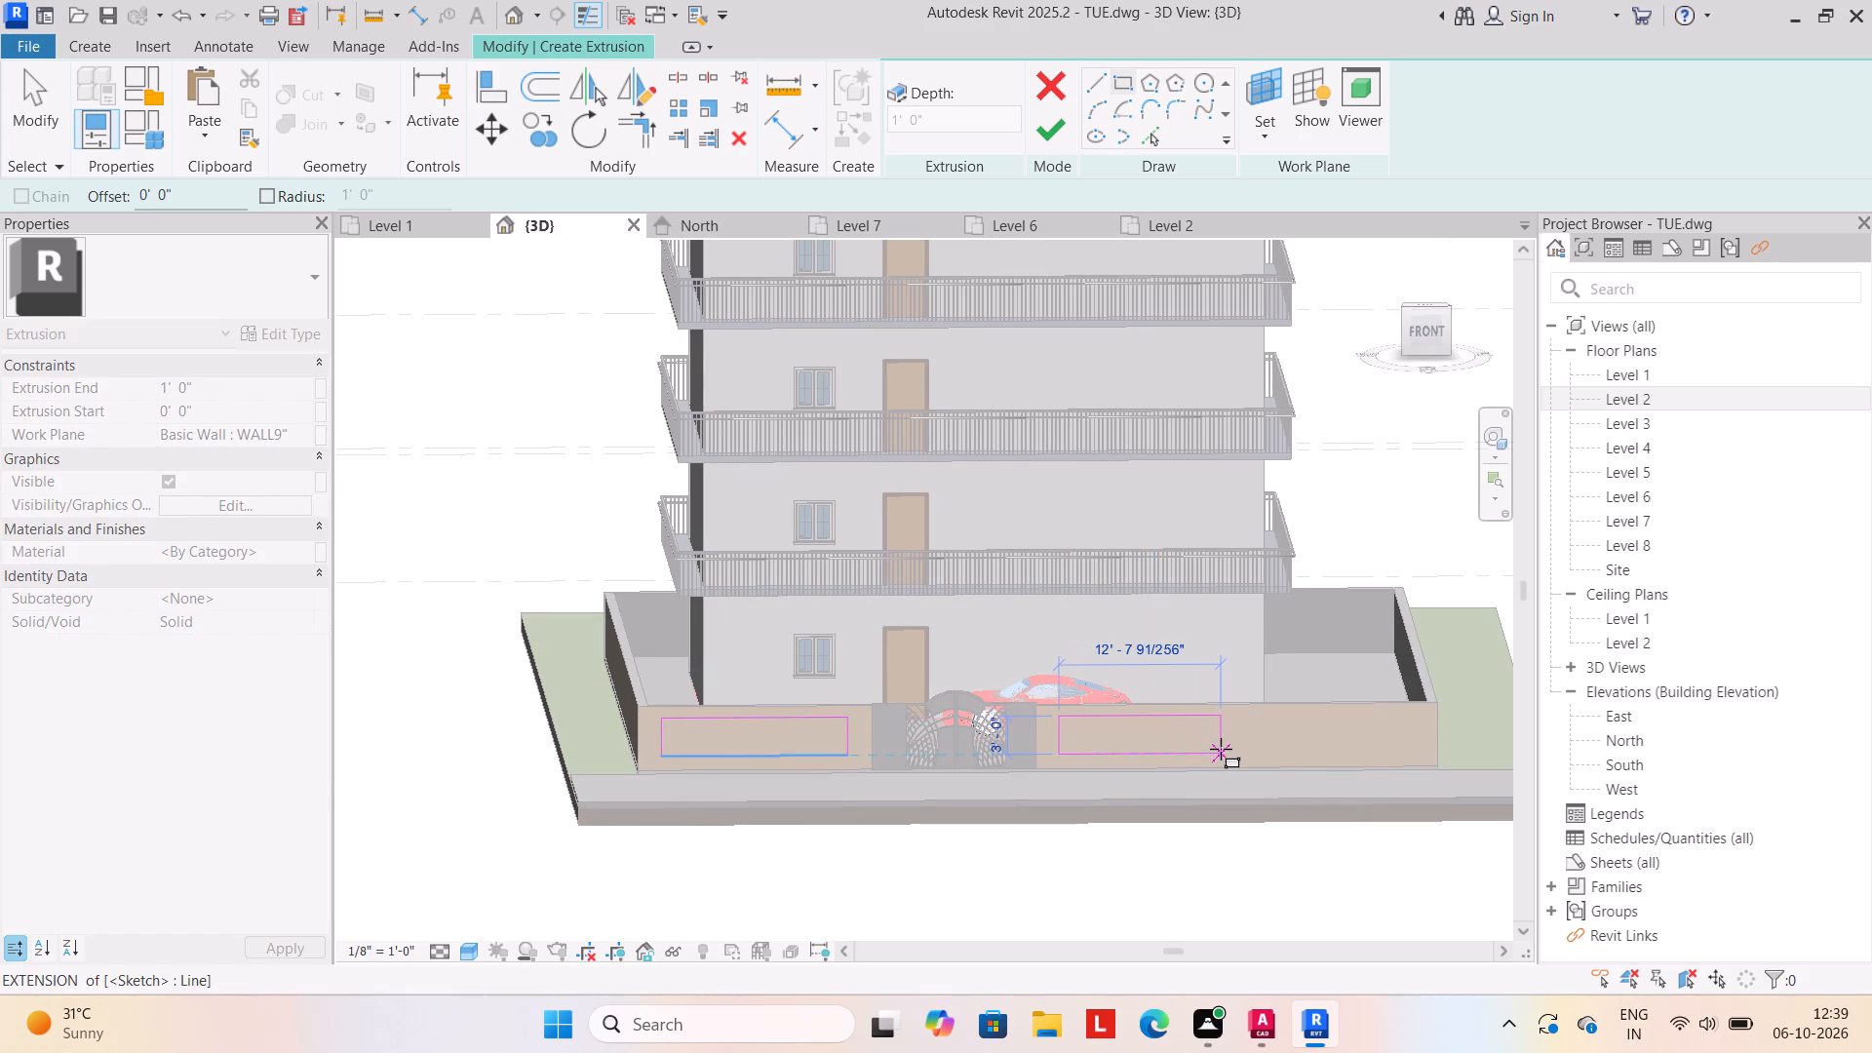
Sketch a circle on the front compound wall between the second rectangle and the wall's right end.
left_click(1198, 77)
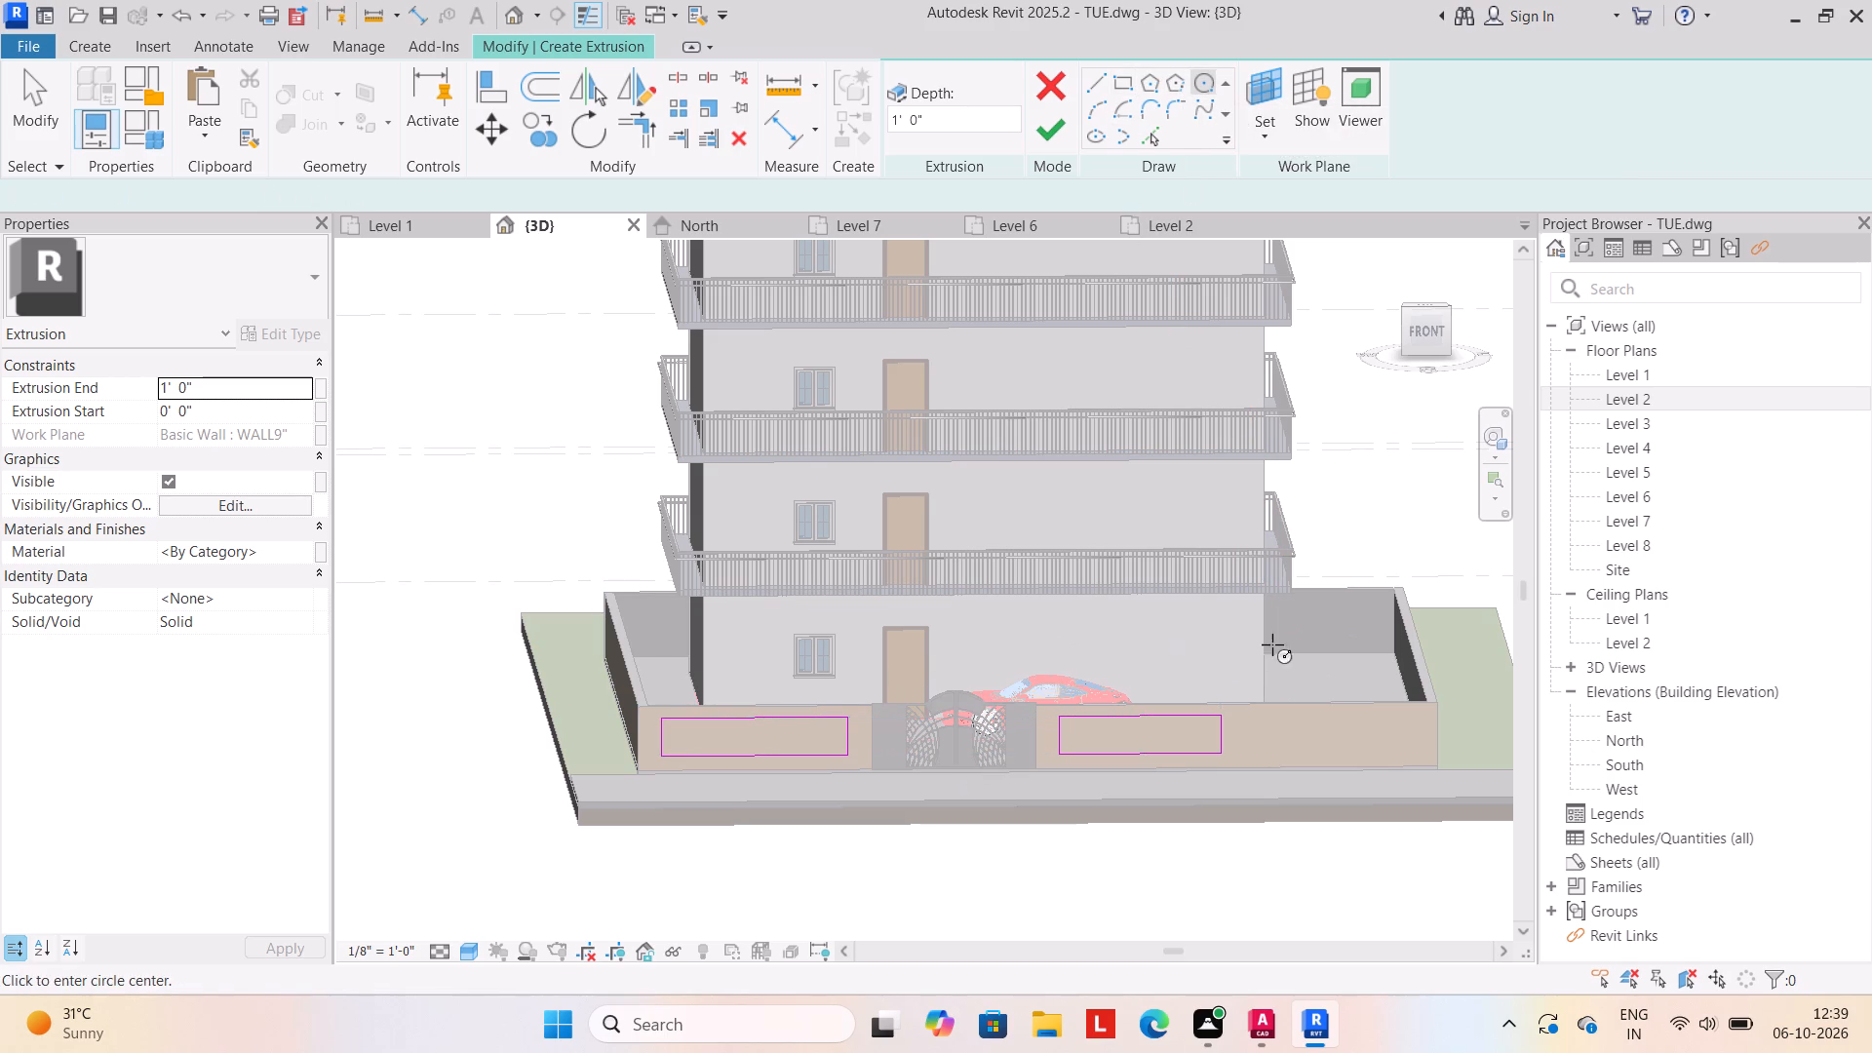
left_click(1328, 739)
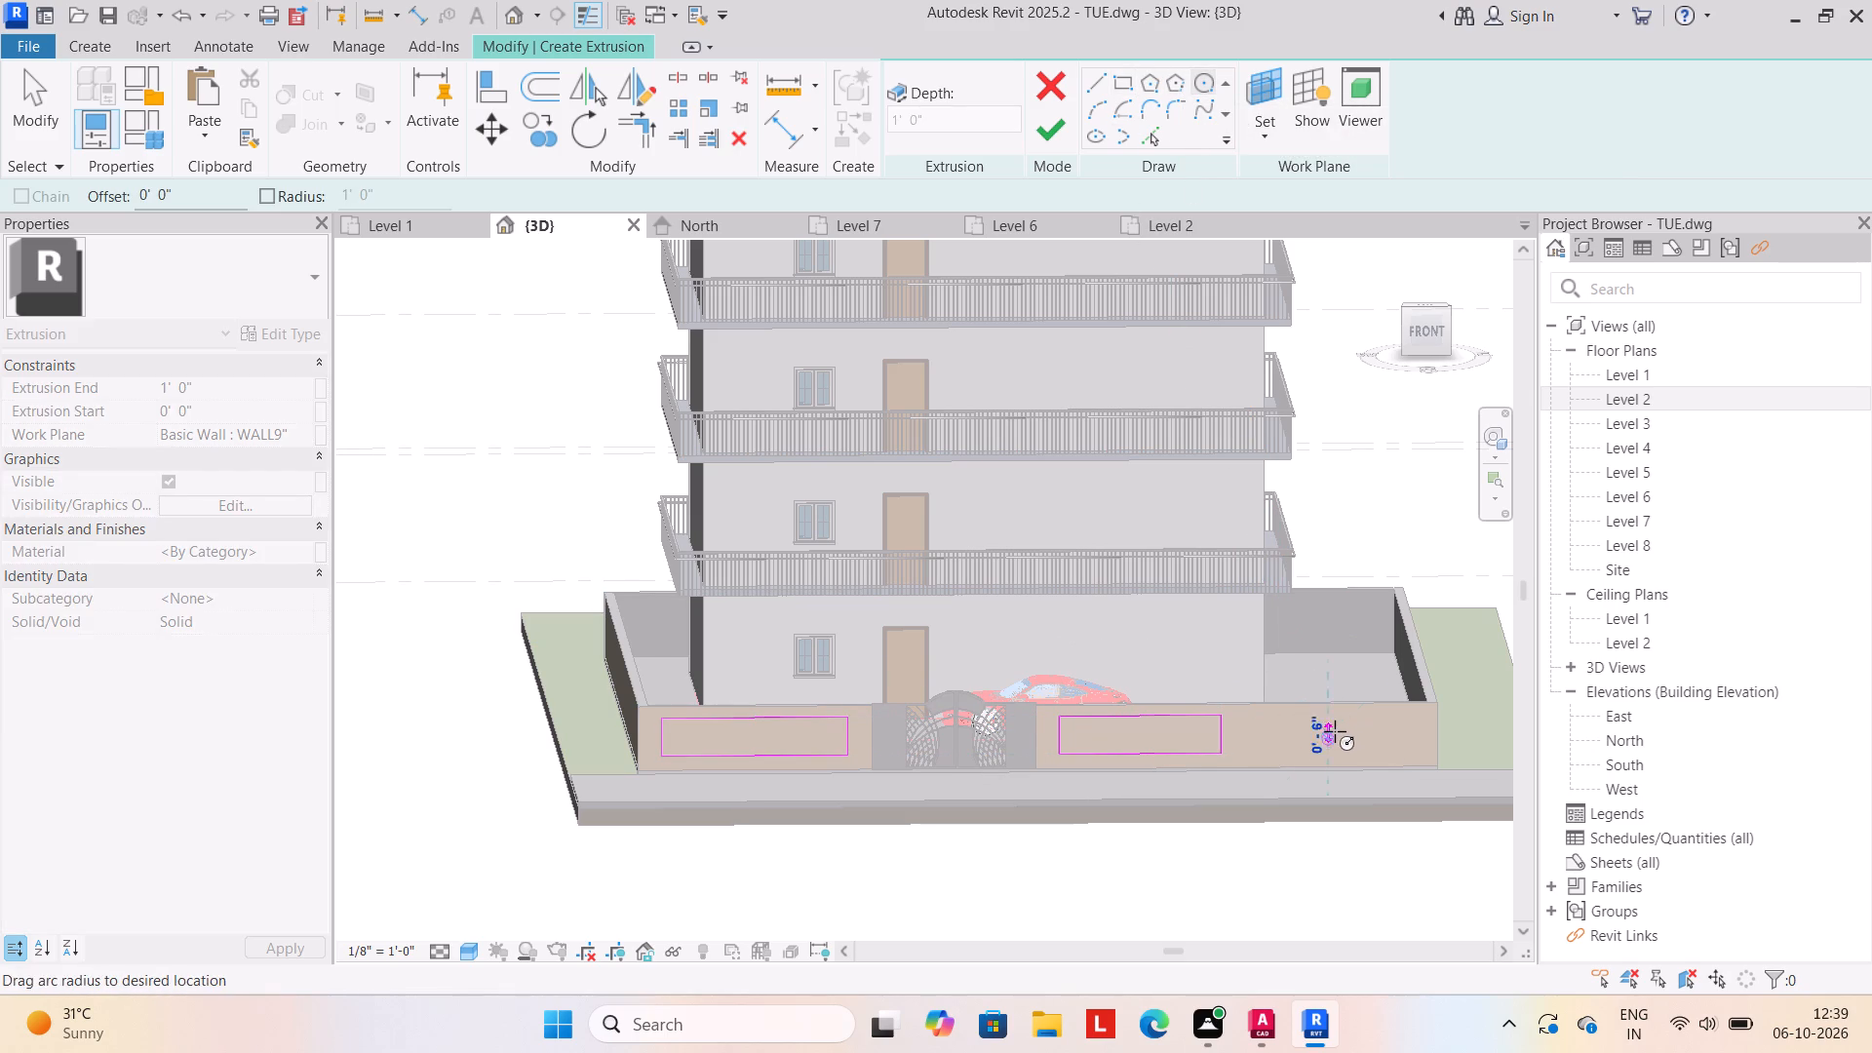
left_click(1341, 727)
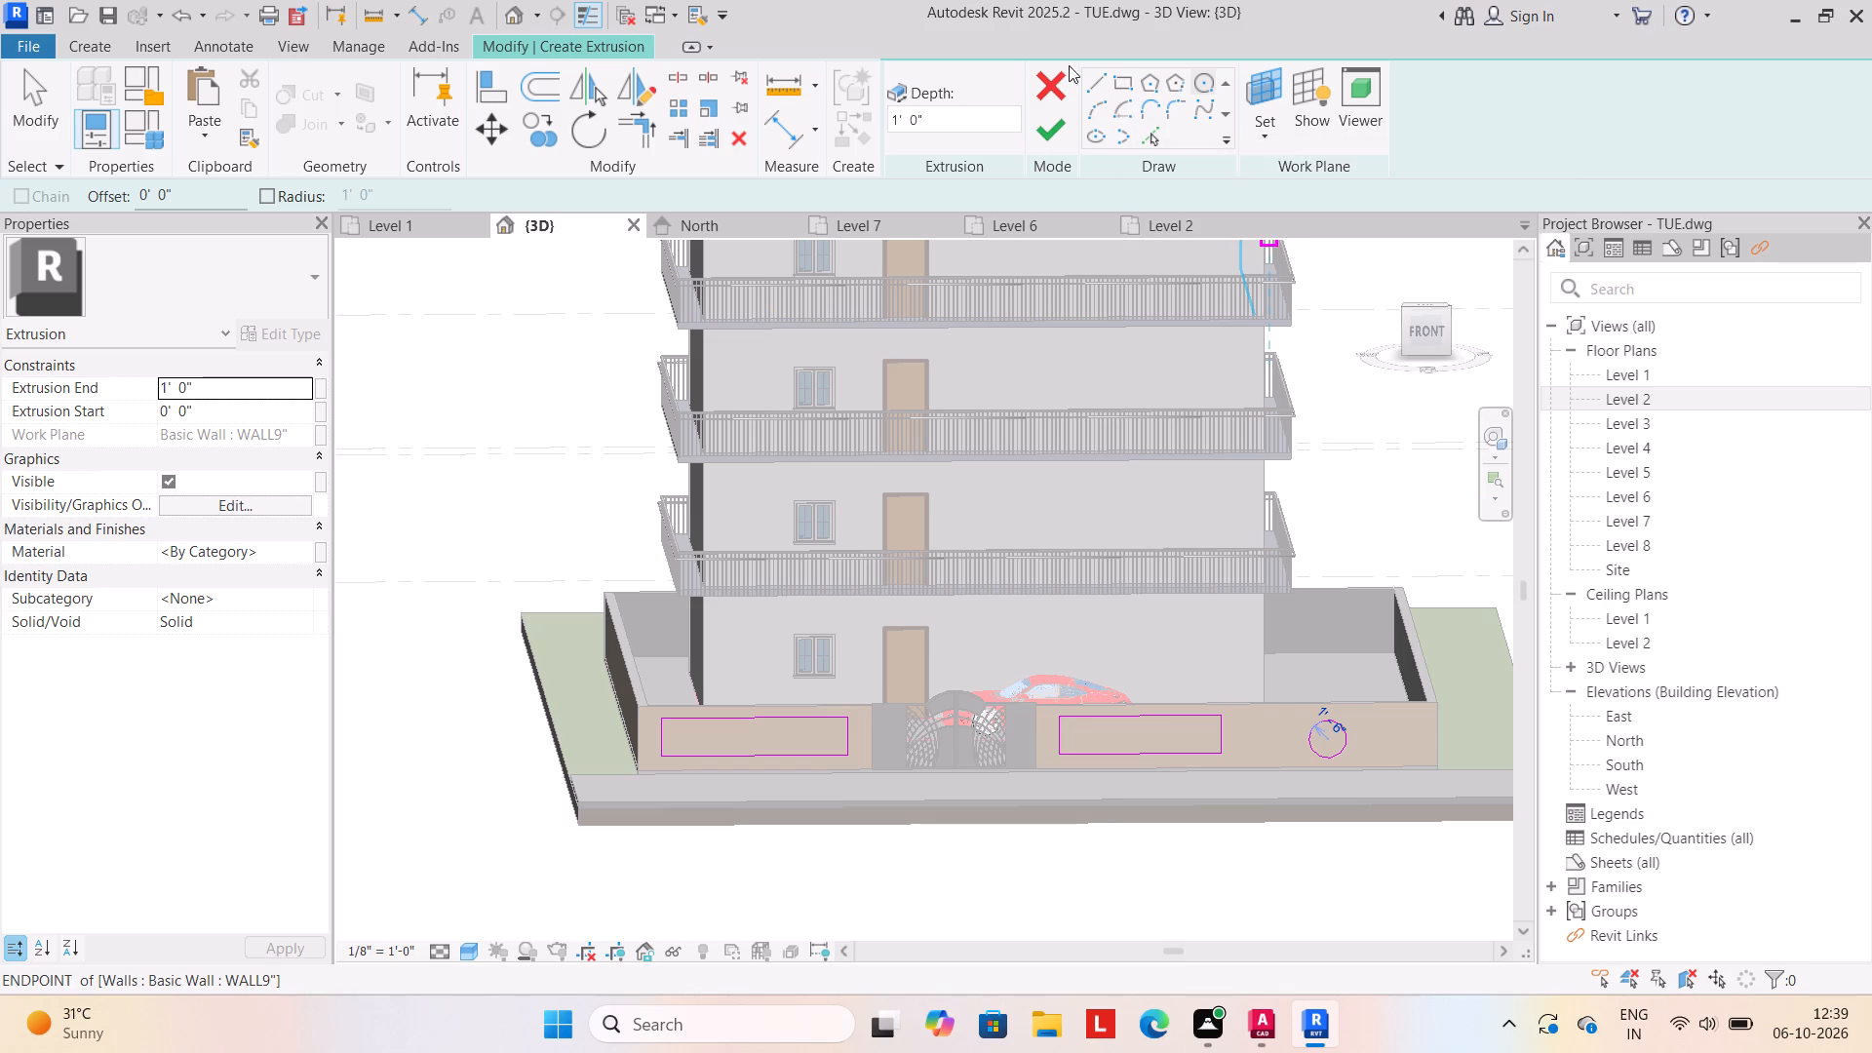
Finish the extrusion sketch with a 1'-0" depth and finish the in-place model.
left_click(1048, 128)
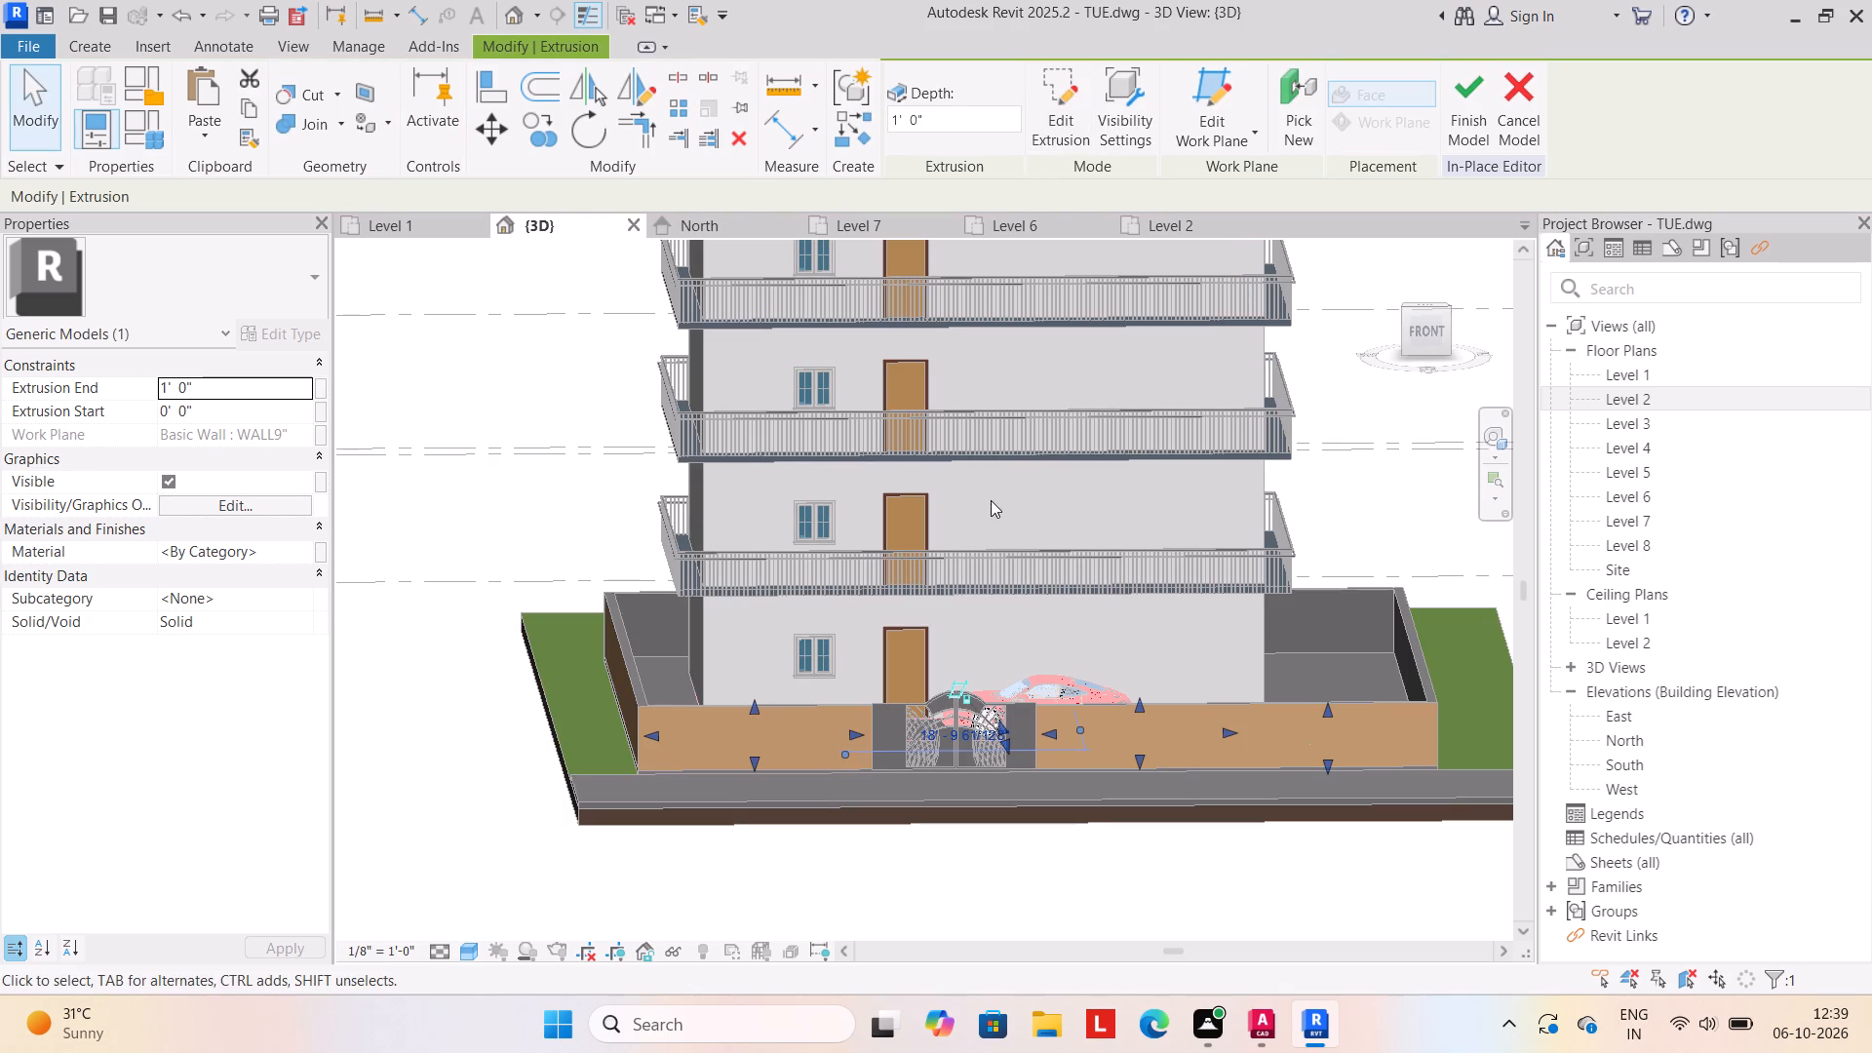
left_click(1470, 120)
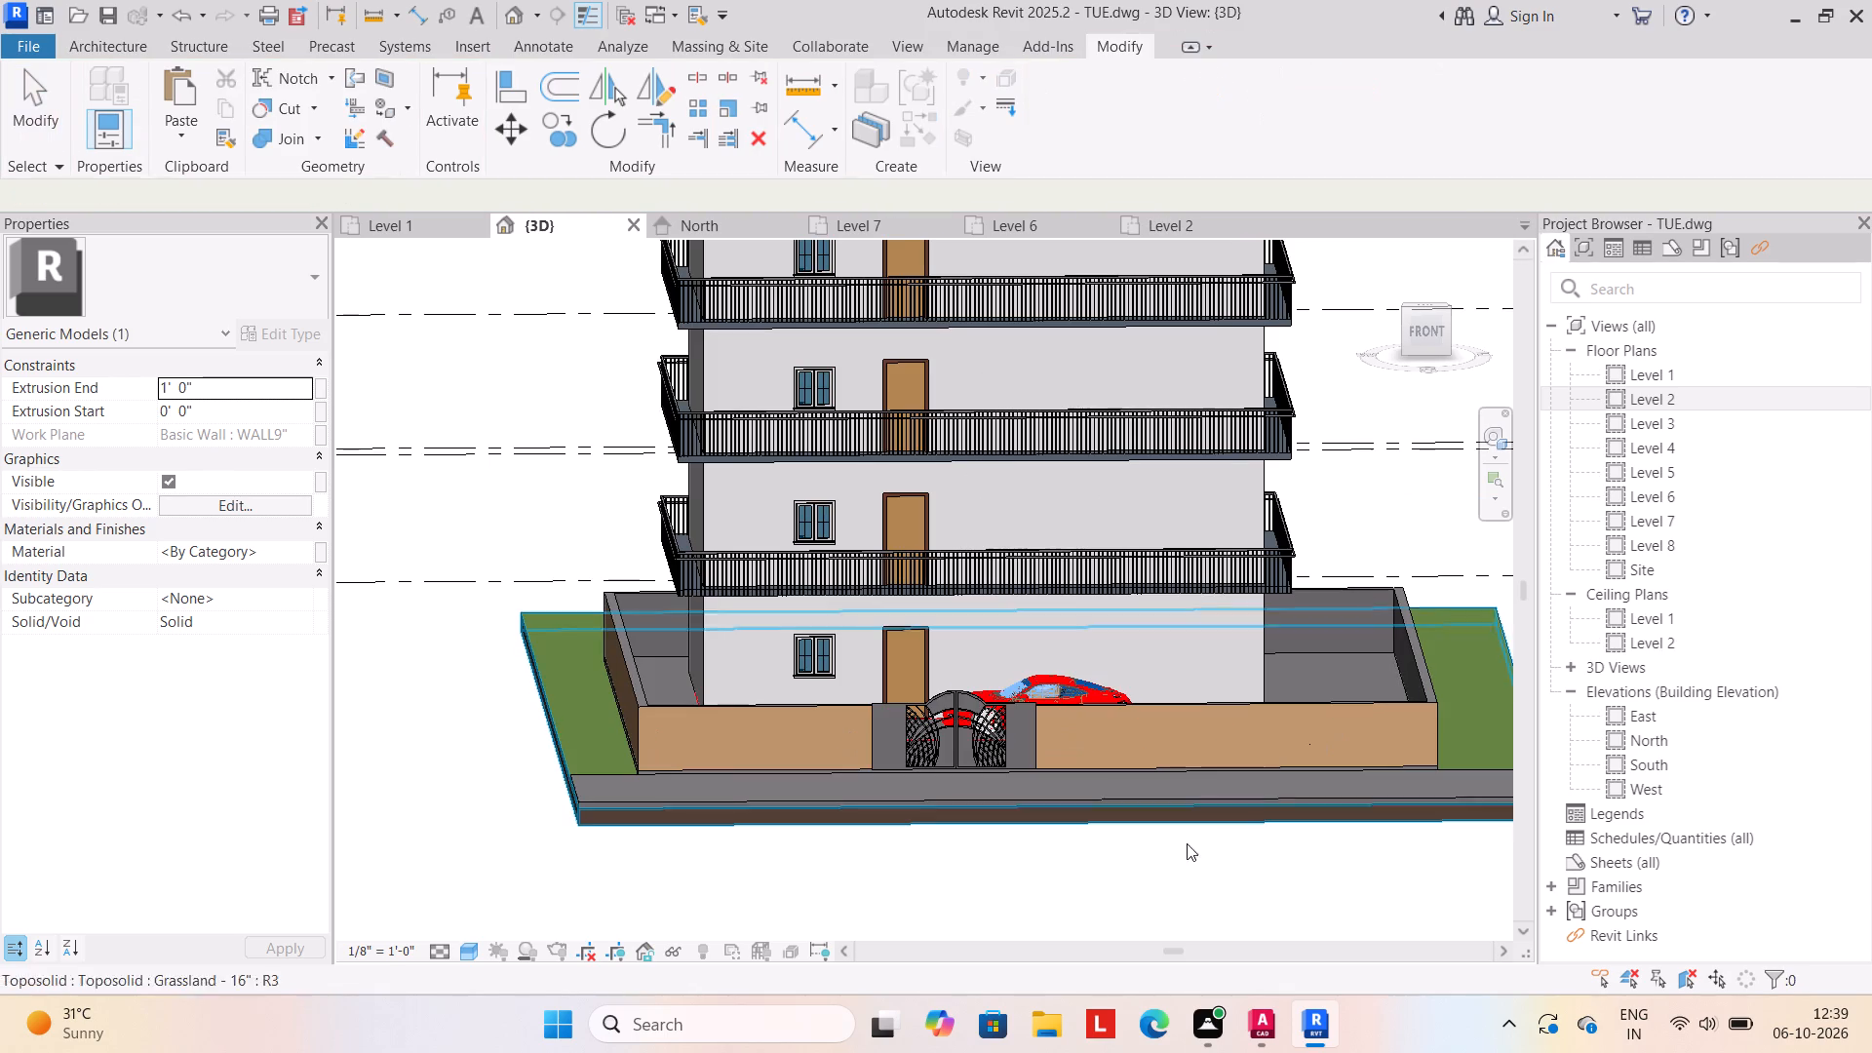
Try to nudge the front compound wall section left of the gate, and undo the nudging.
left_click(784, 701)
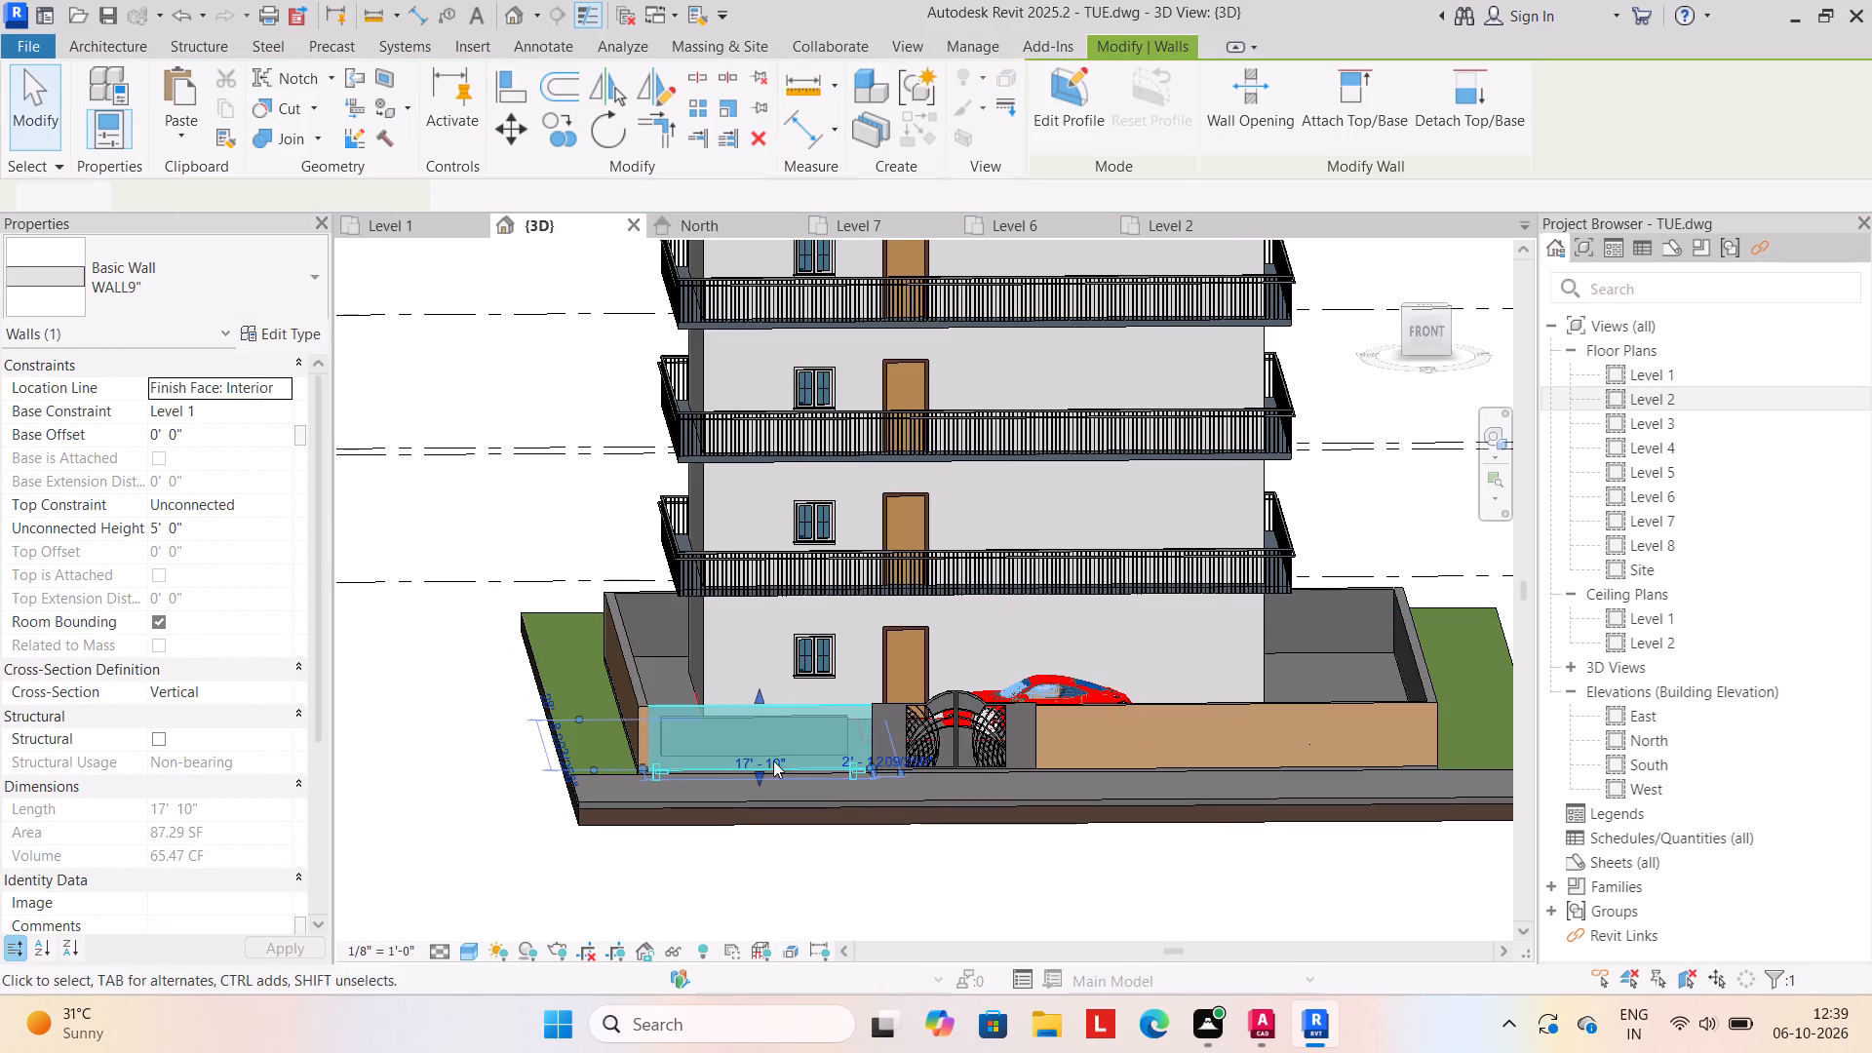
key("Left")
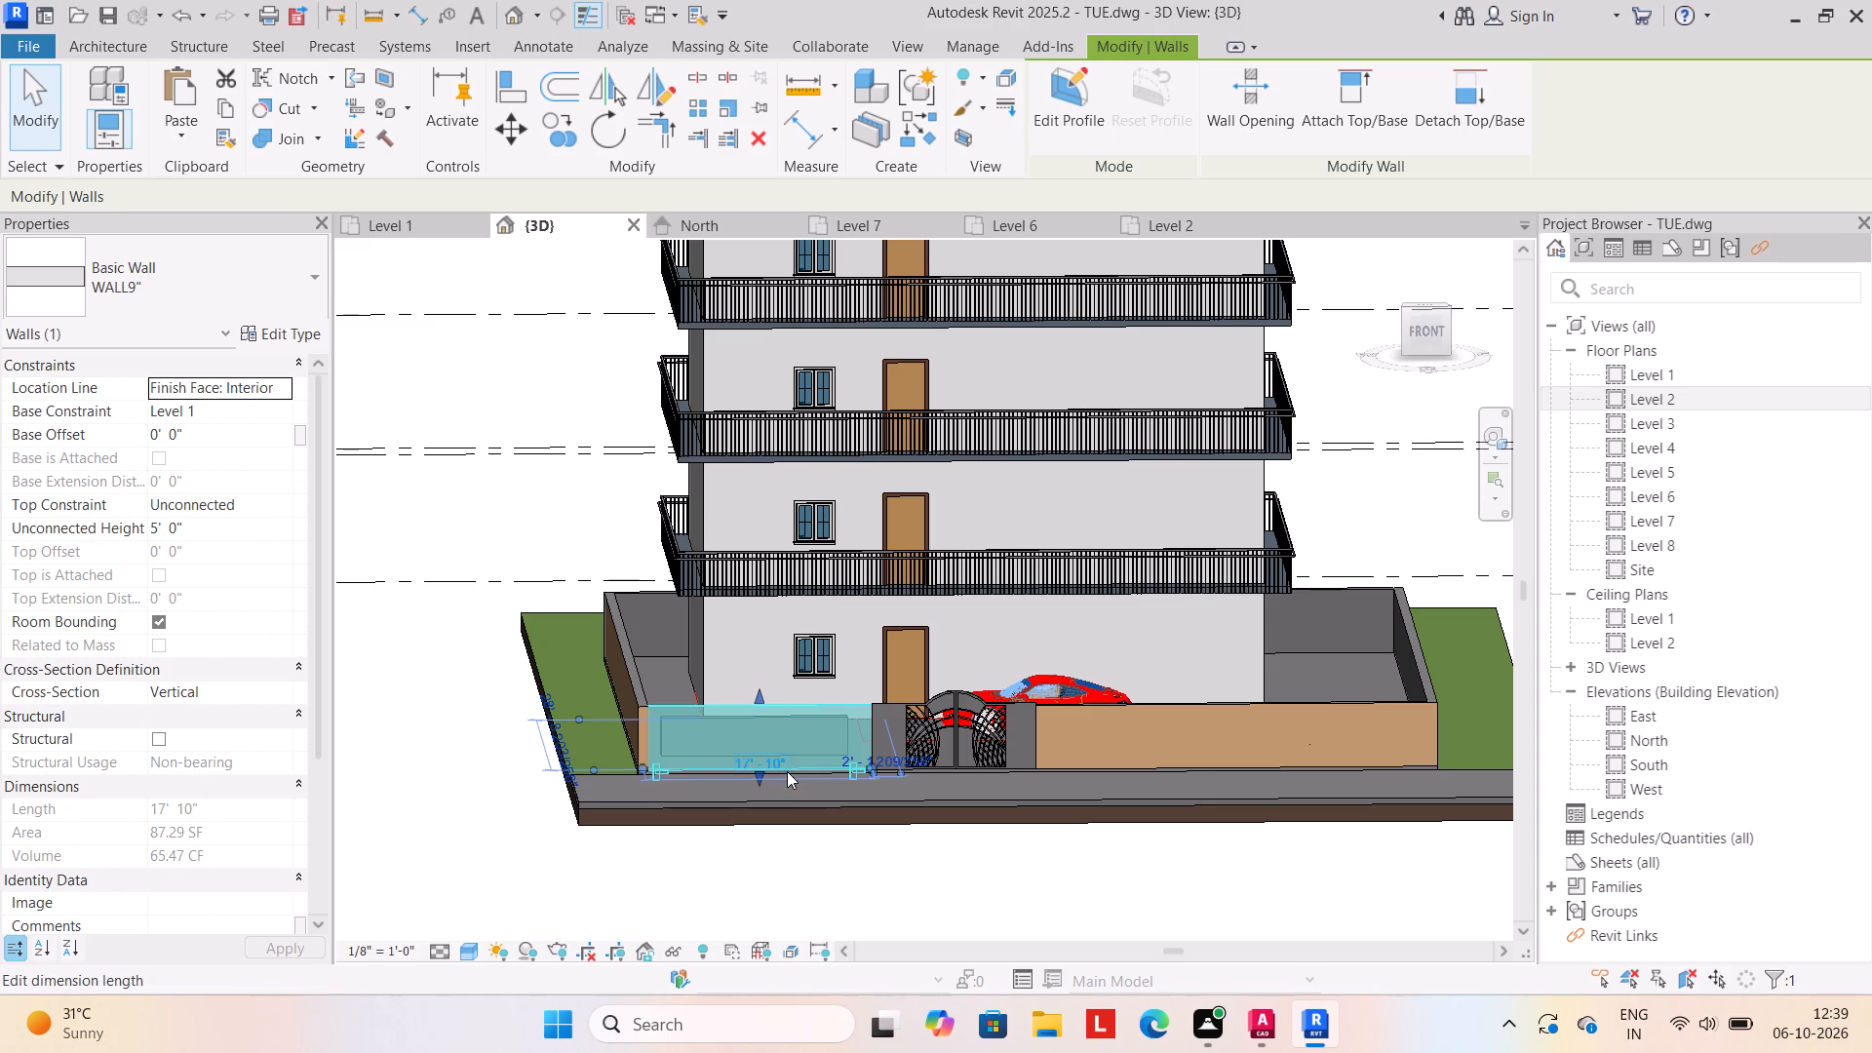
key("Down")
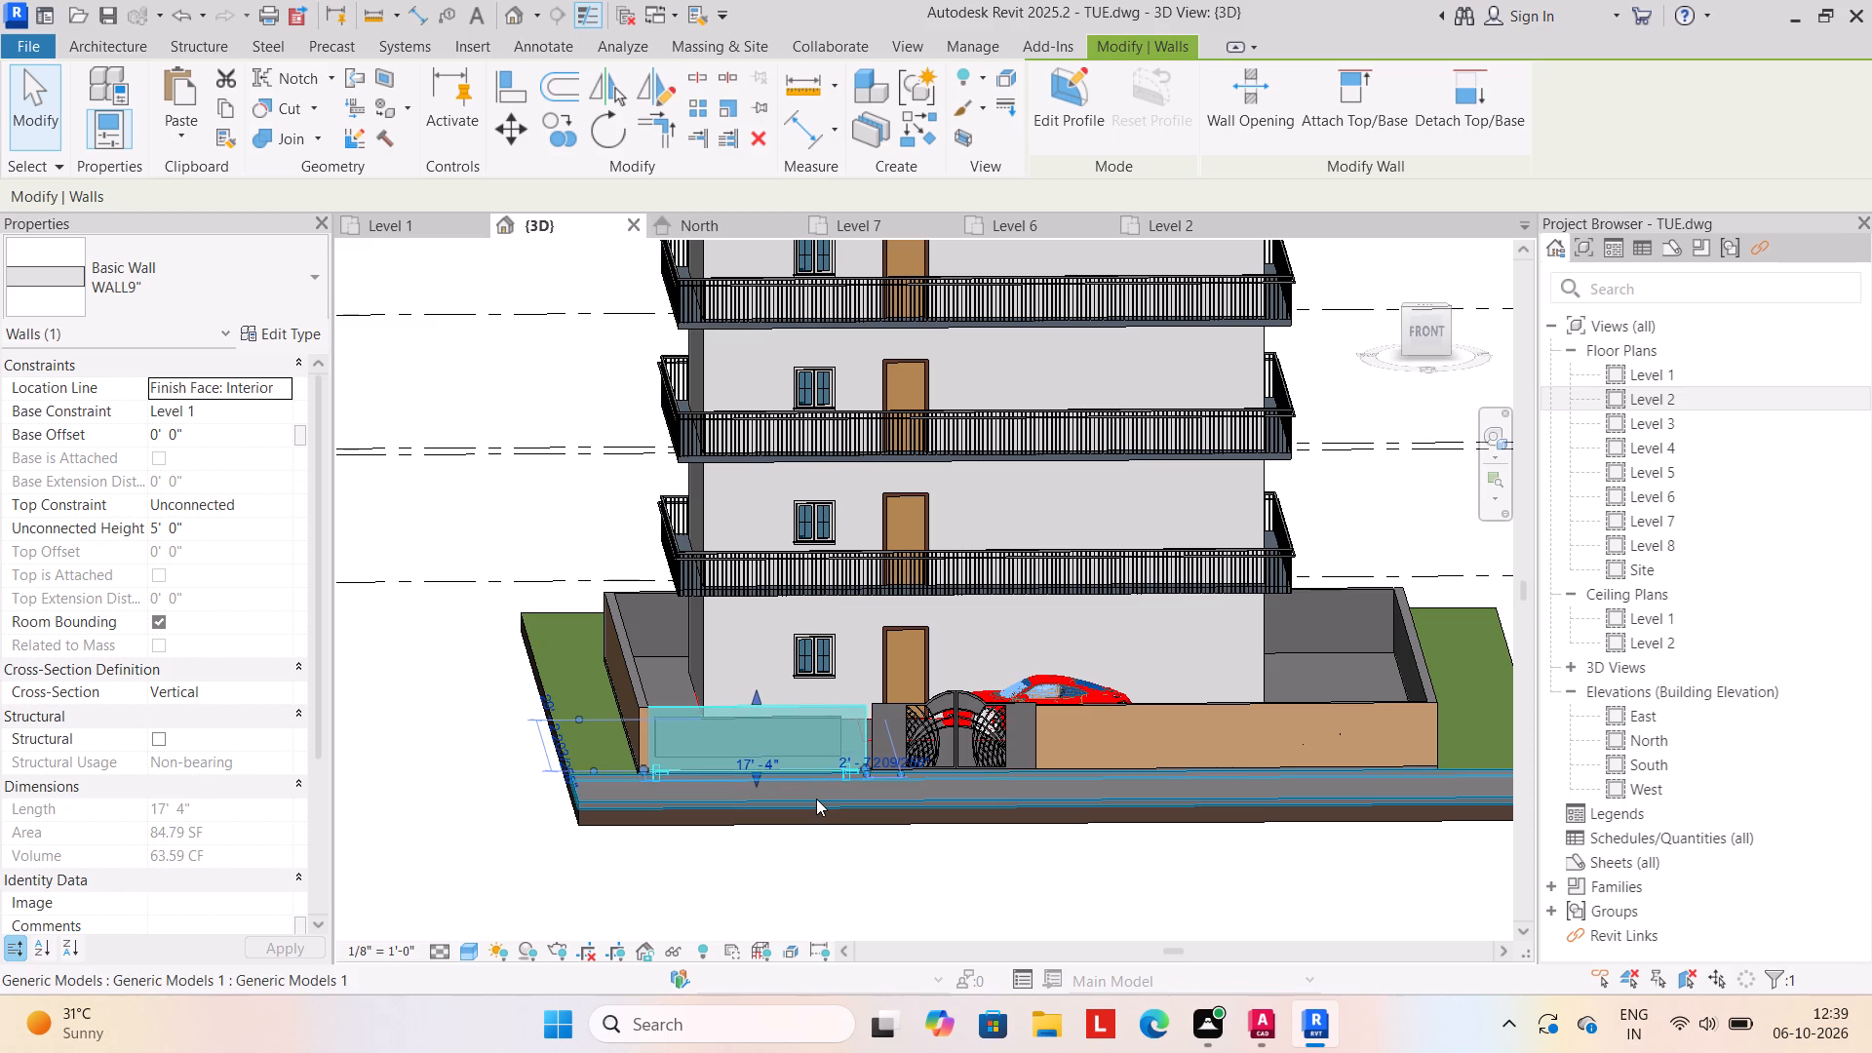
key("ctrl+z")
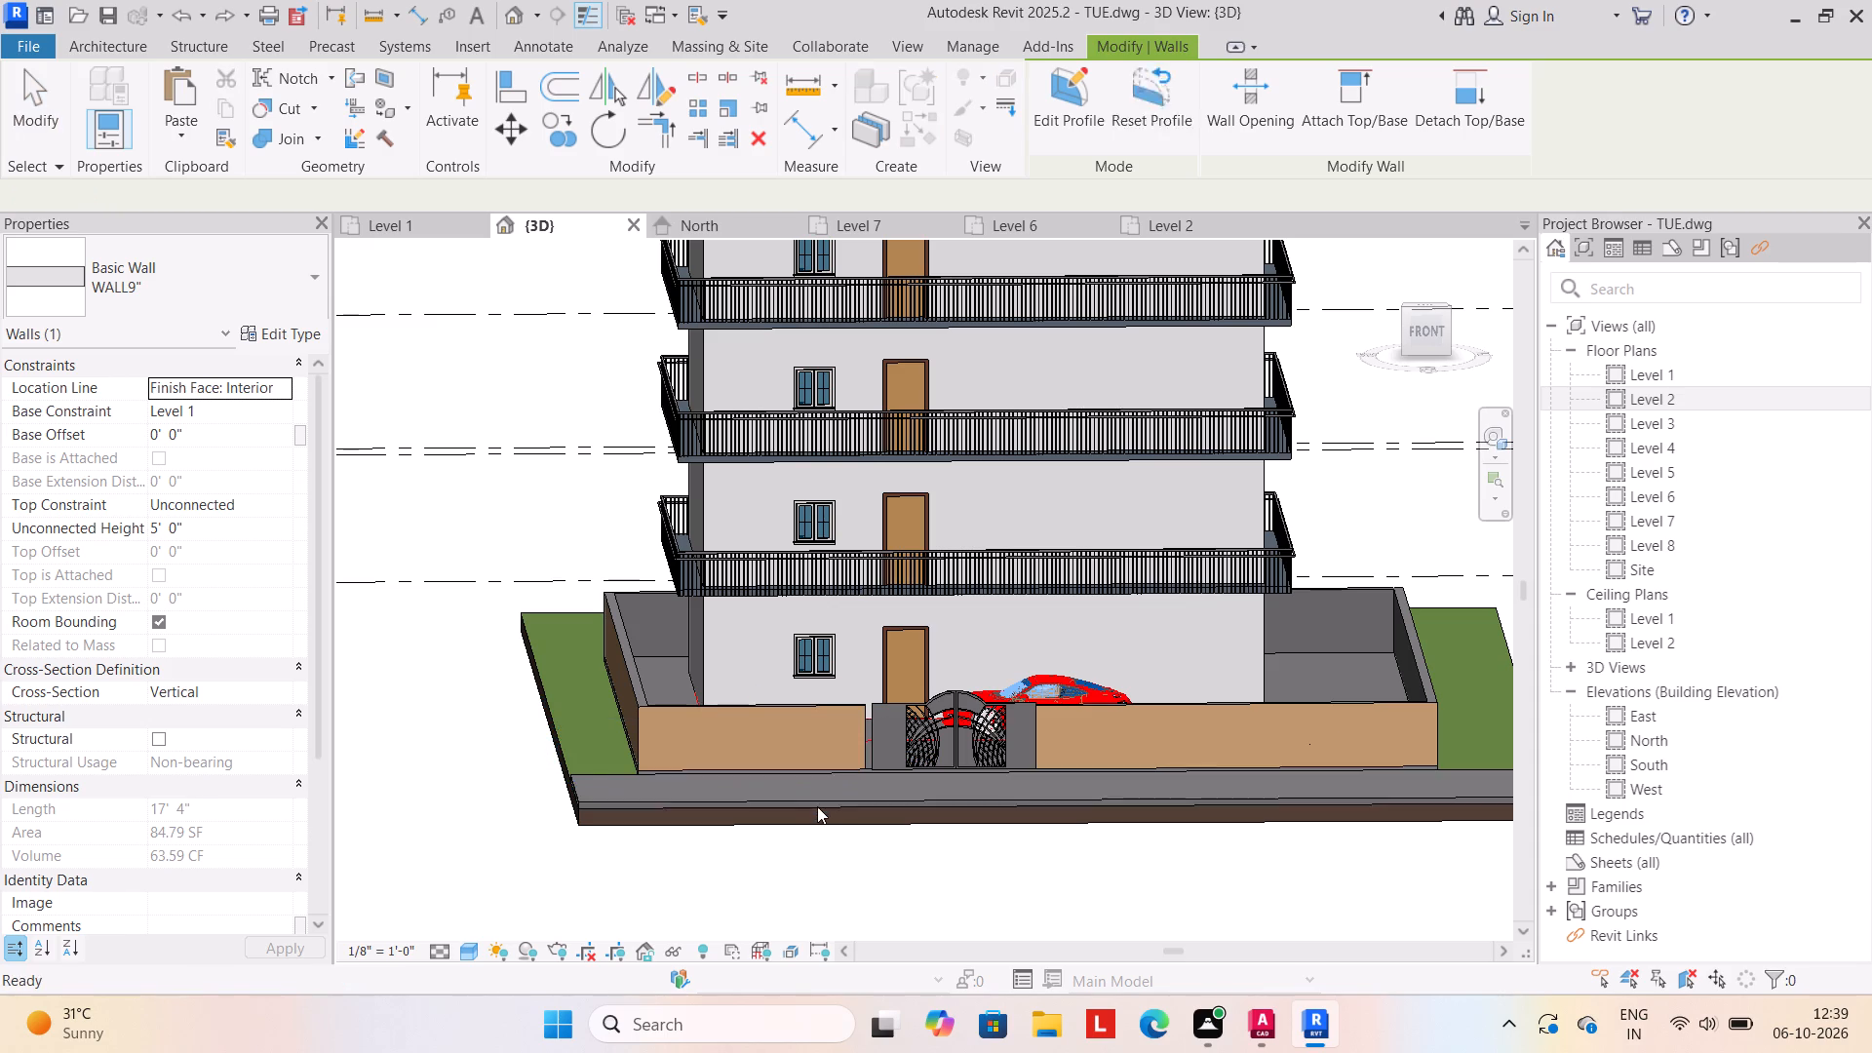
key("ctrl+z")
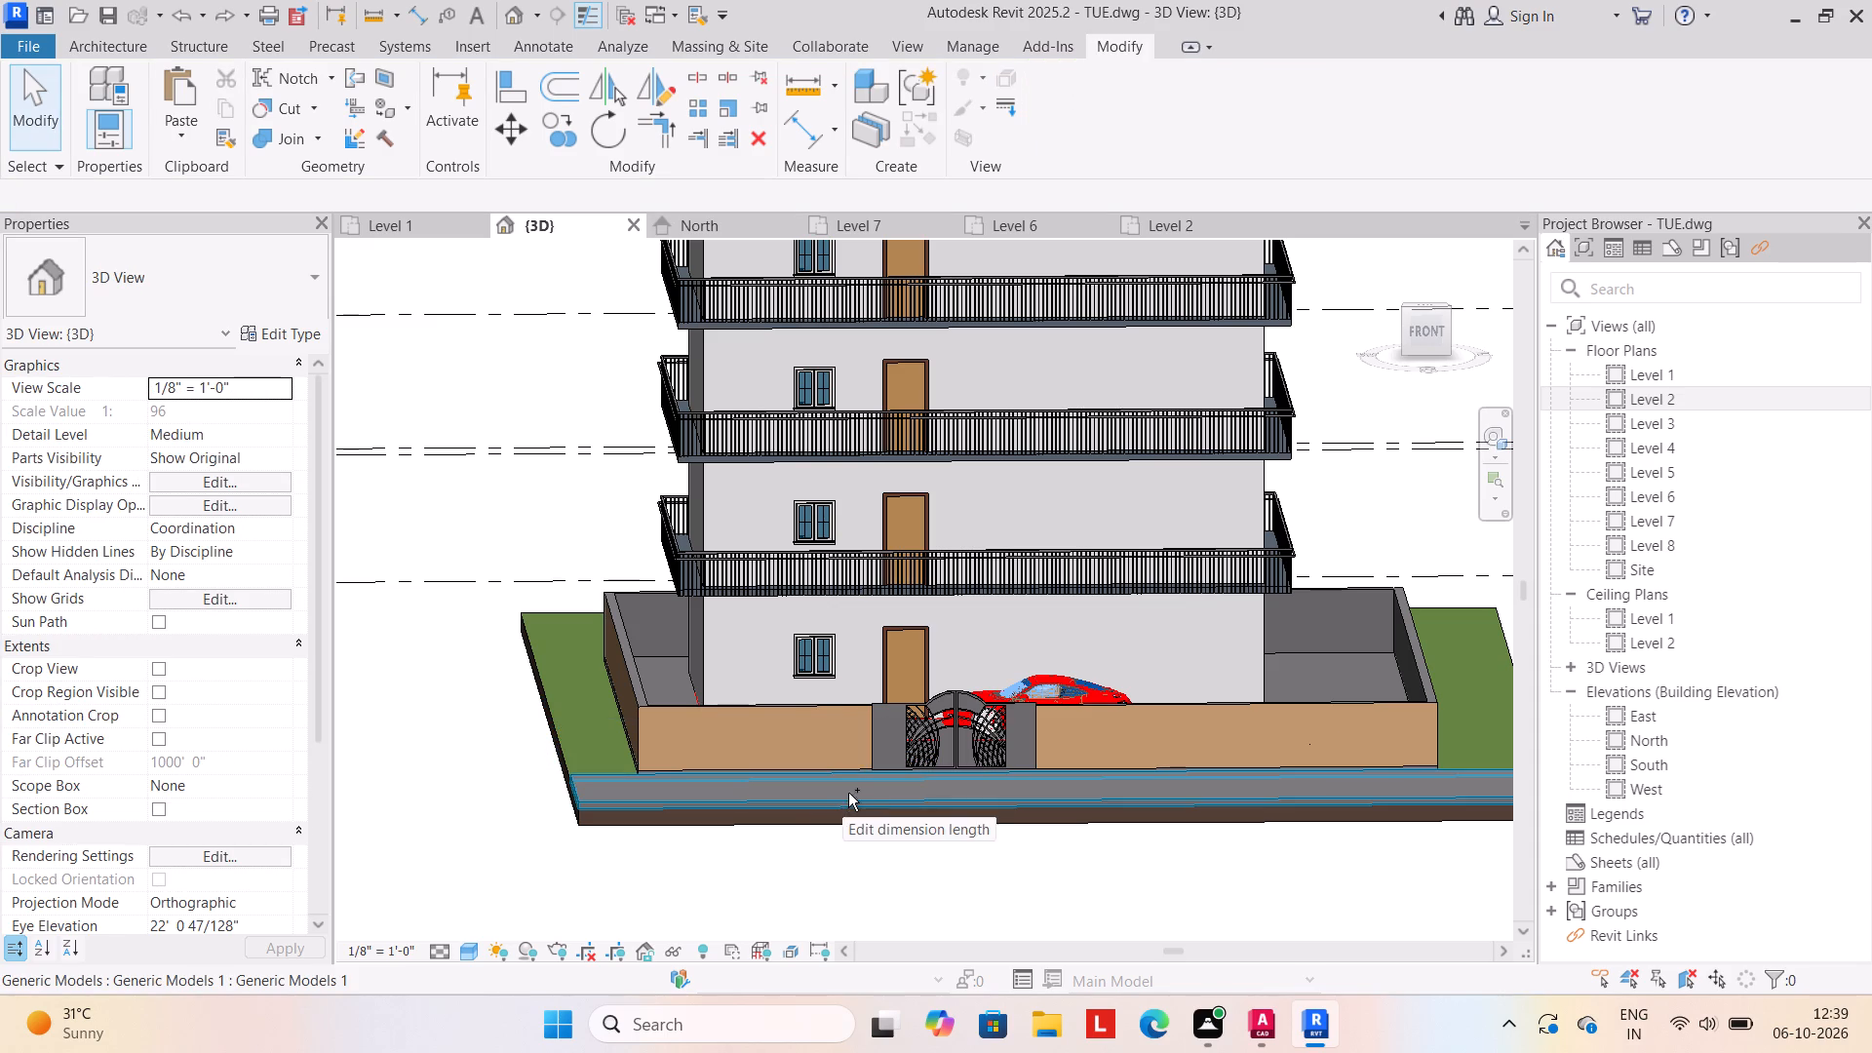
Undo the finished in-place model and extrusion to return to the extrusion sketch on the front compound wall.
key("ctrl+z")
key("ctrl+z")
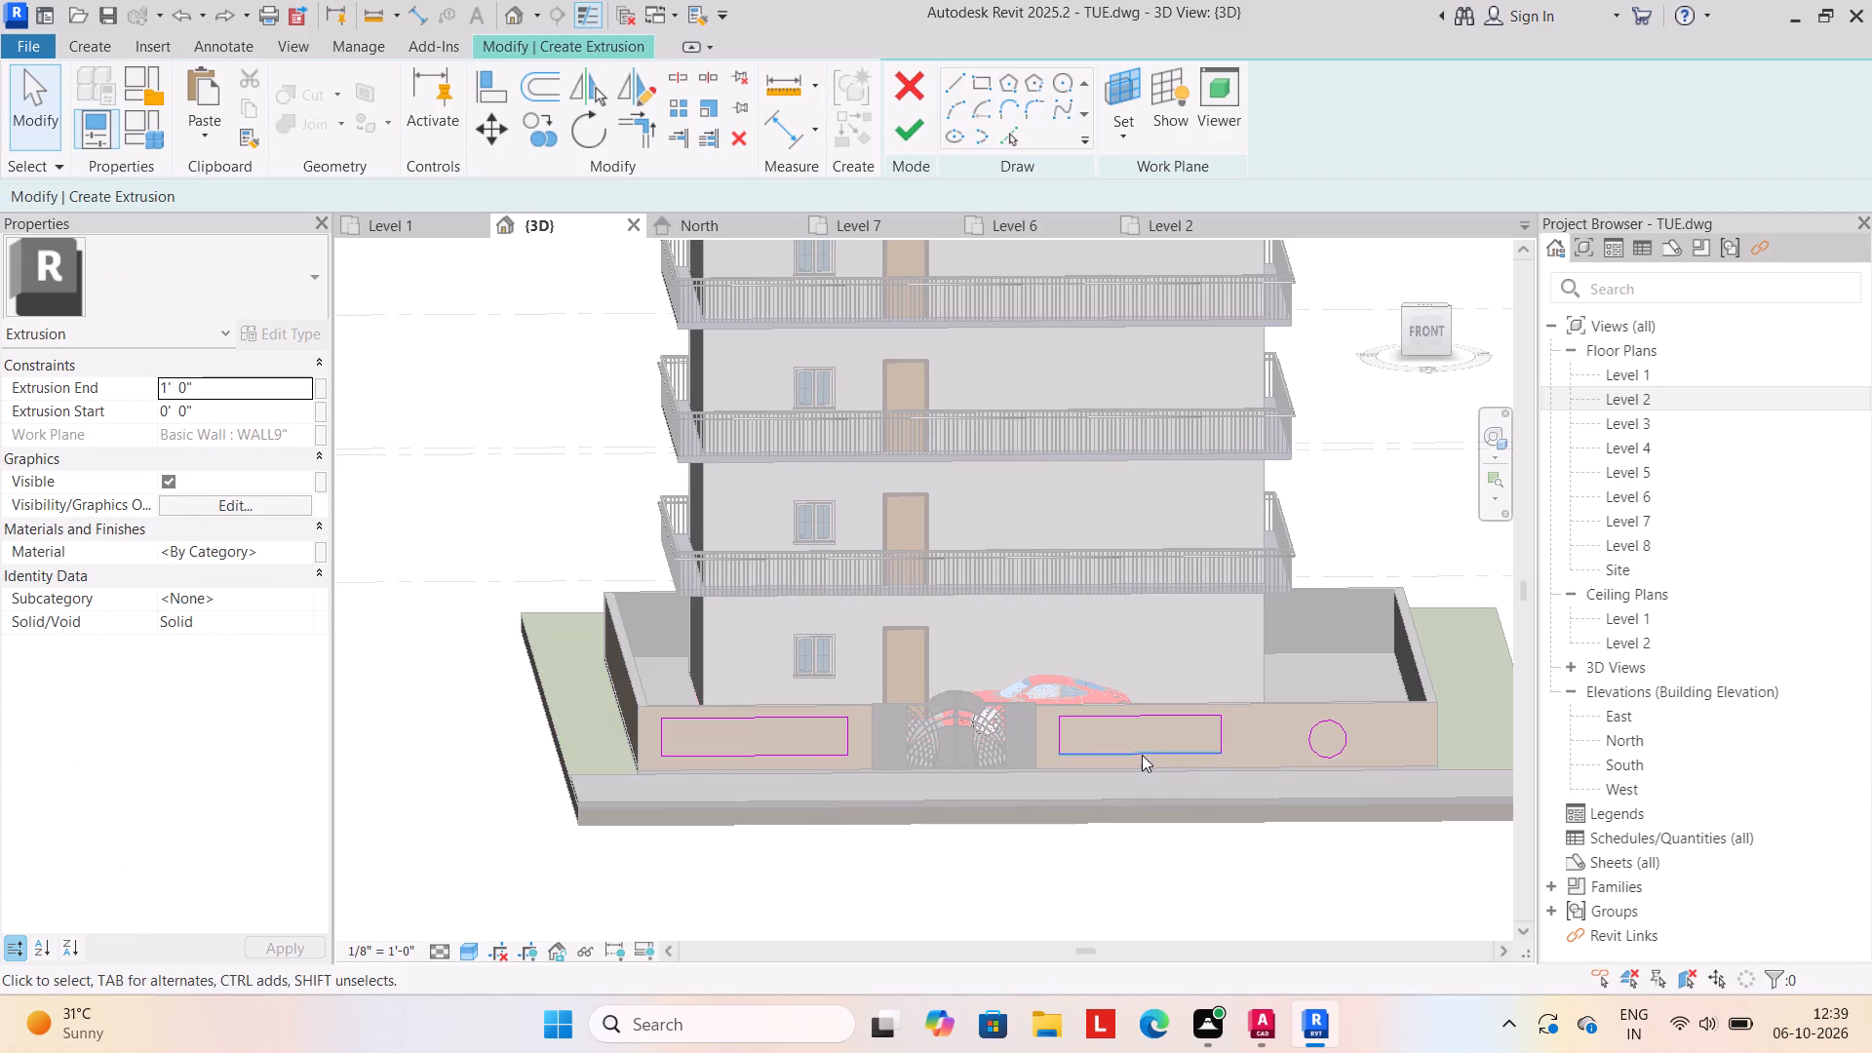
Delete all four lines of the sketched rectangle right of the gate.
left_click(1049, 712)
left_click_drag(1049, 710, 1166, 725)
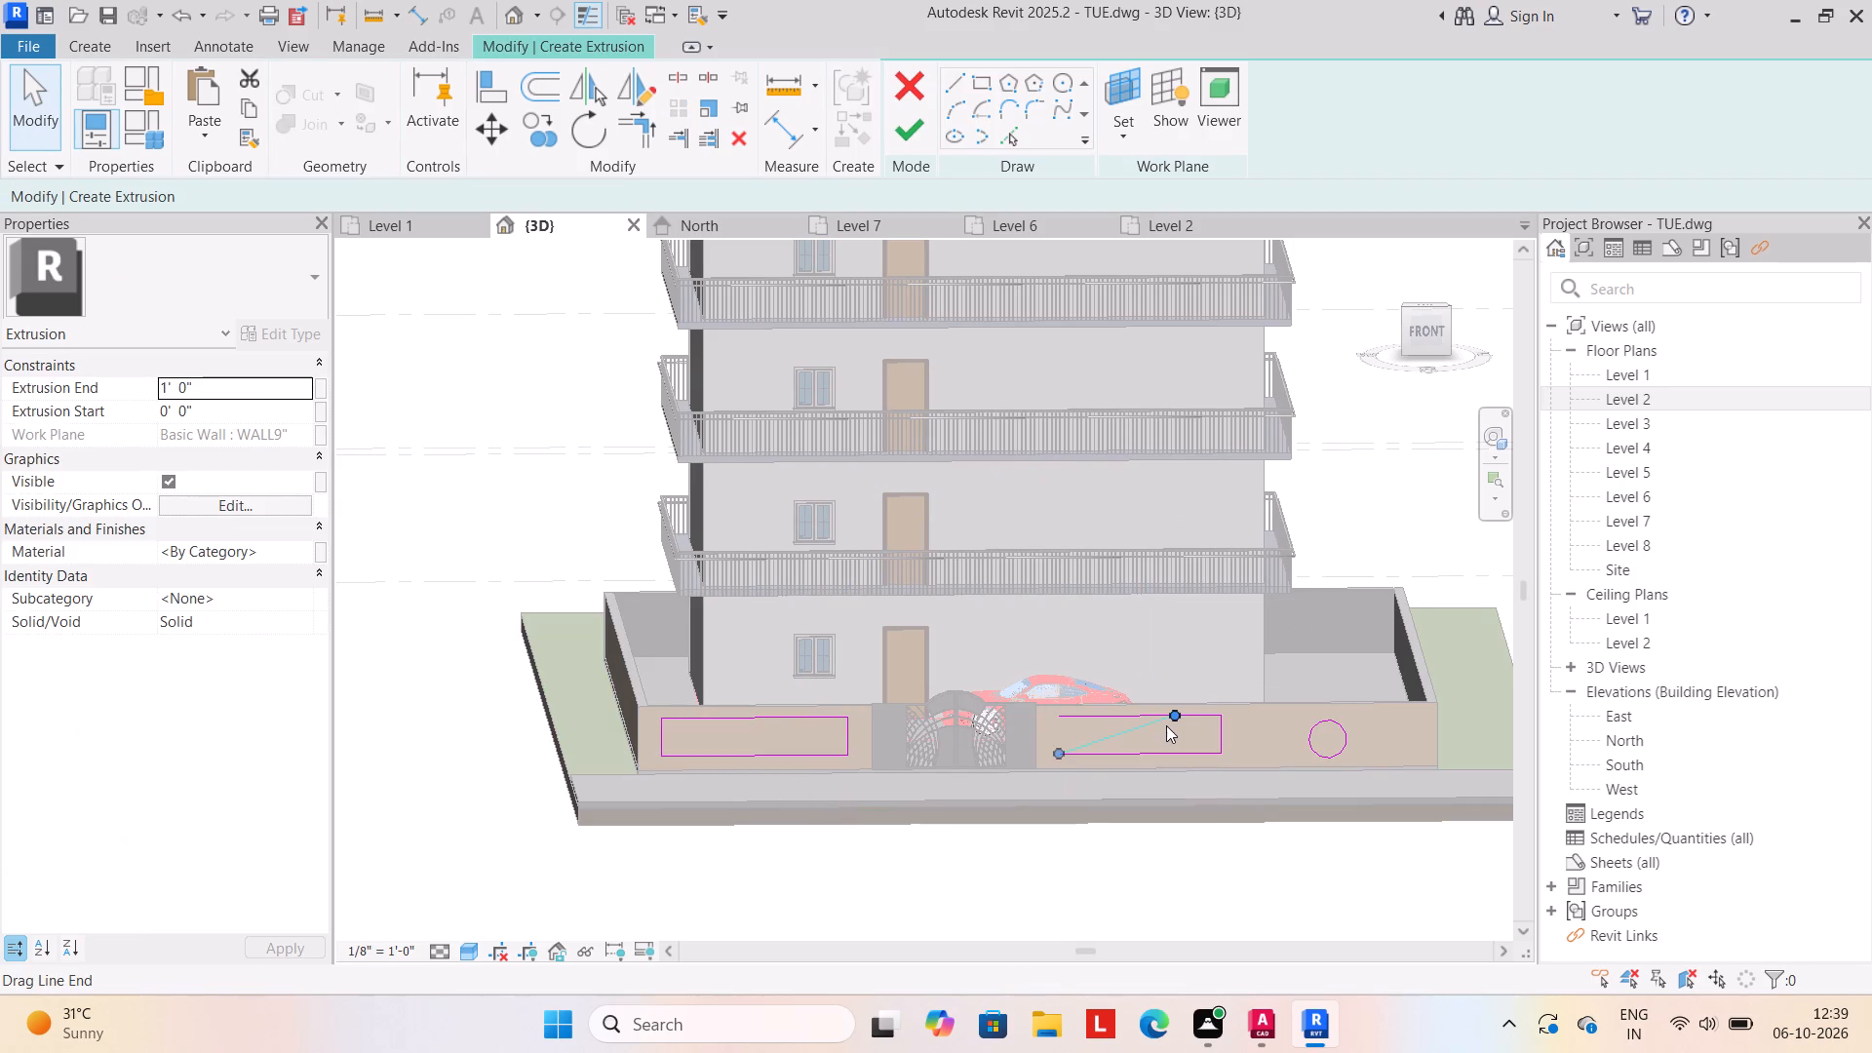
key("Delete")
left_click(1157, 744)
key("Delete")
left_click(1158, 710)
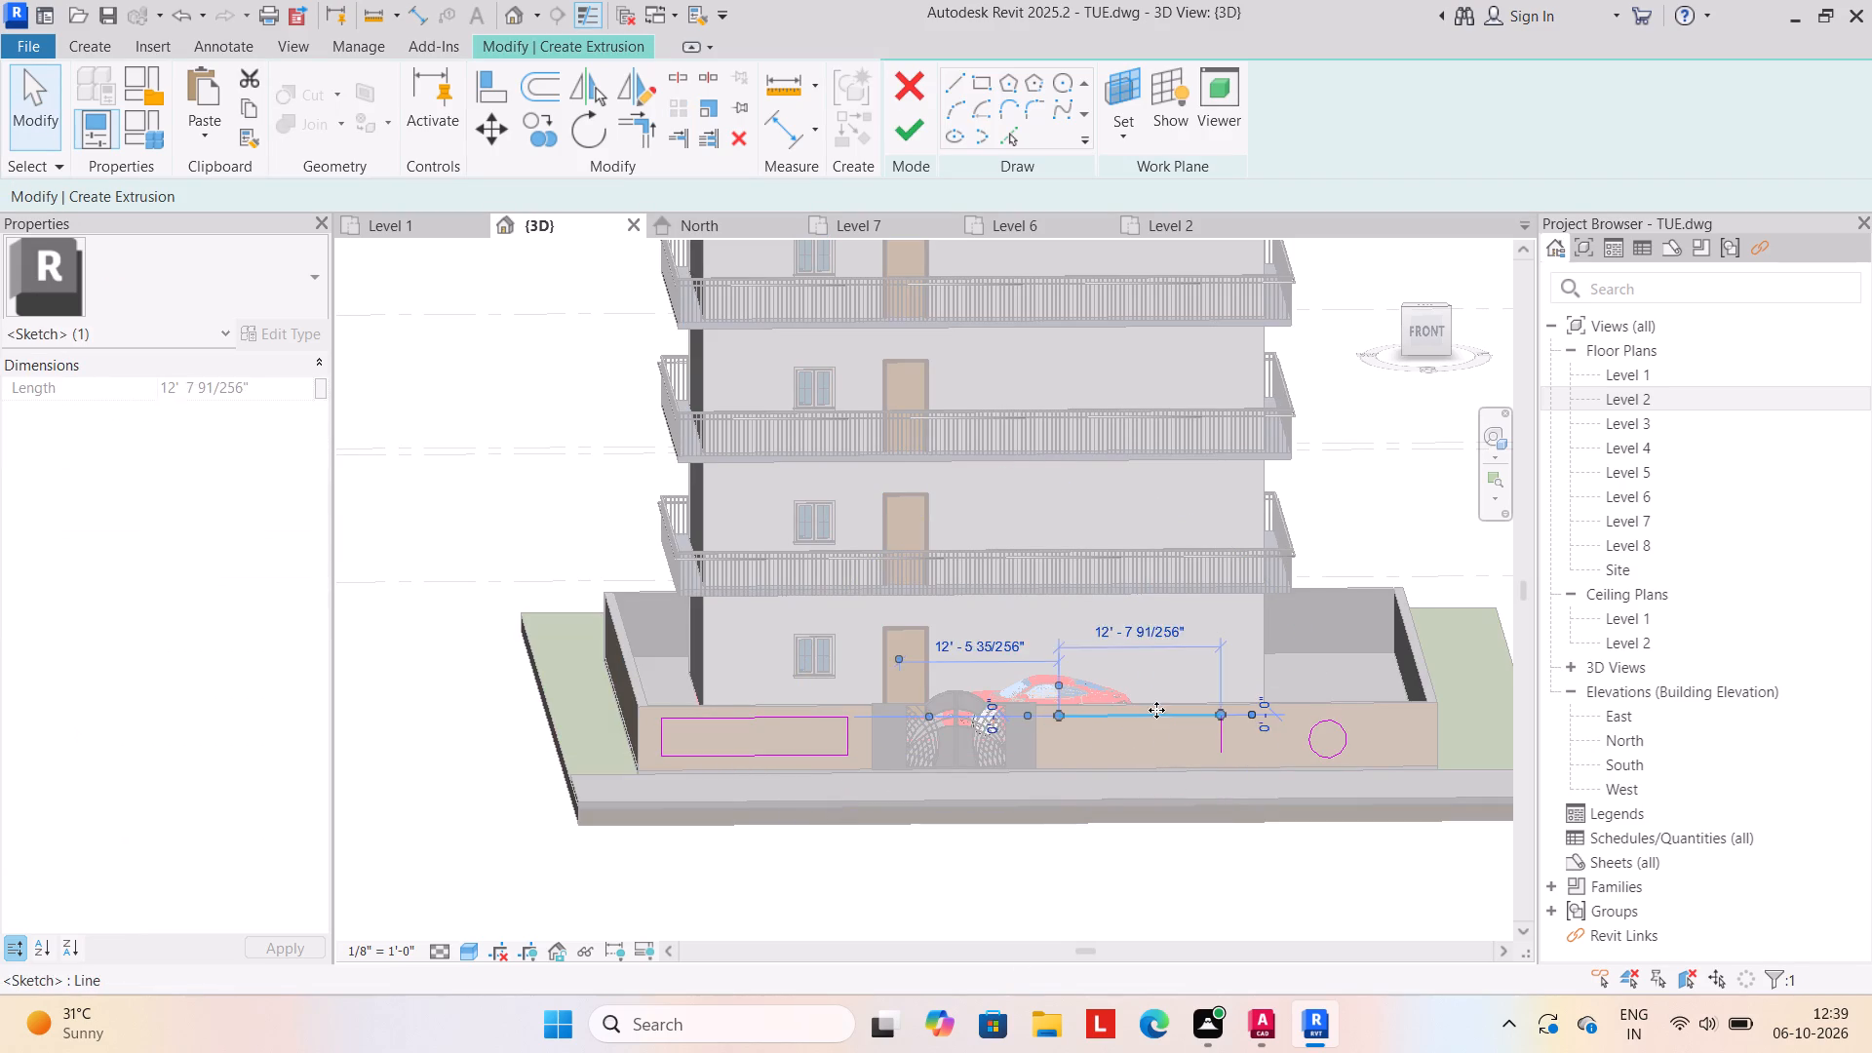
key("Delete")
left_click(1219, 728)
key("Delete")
Delete the circle from the front compound wall sketch and finish the extrusion with only the remaining rectangle.
left_click(1313, 740)
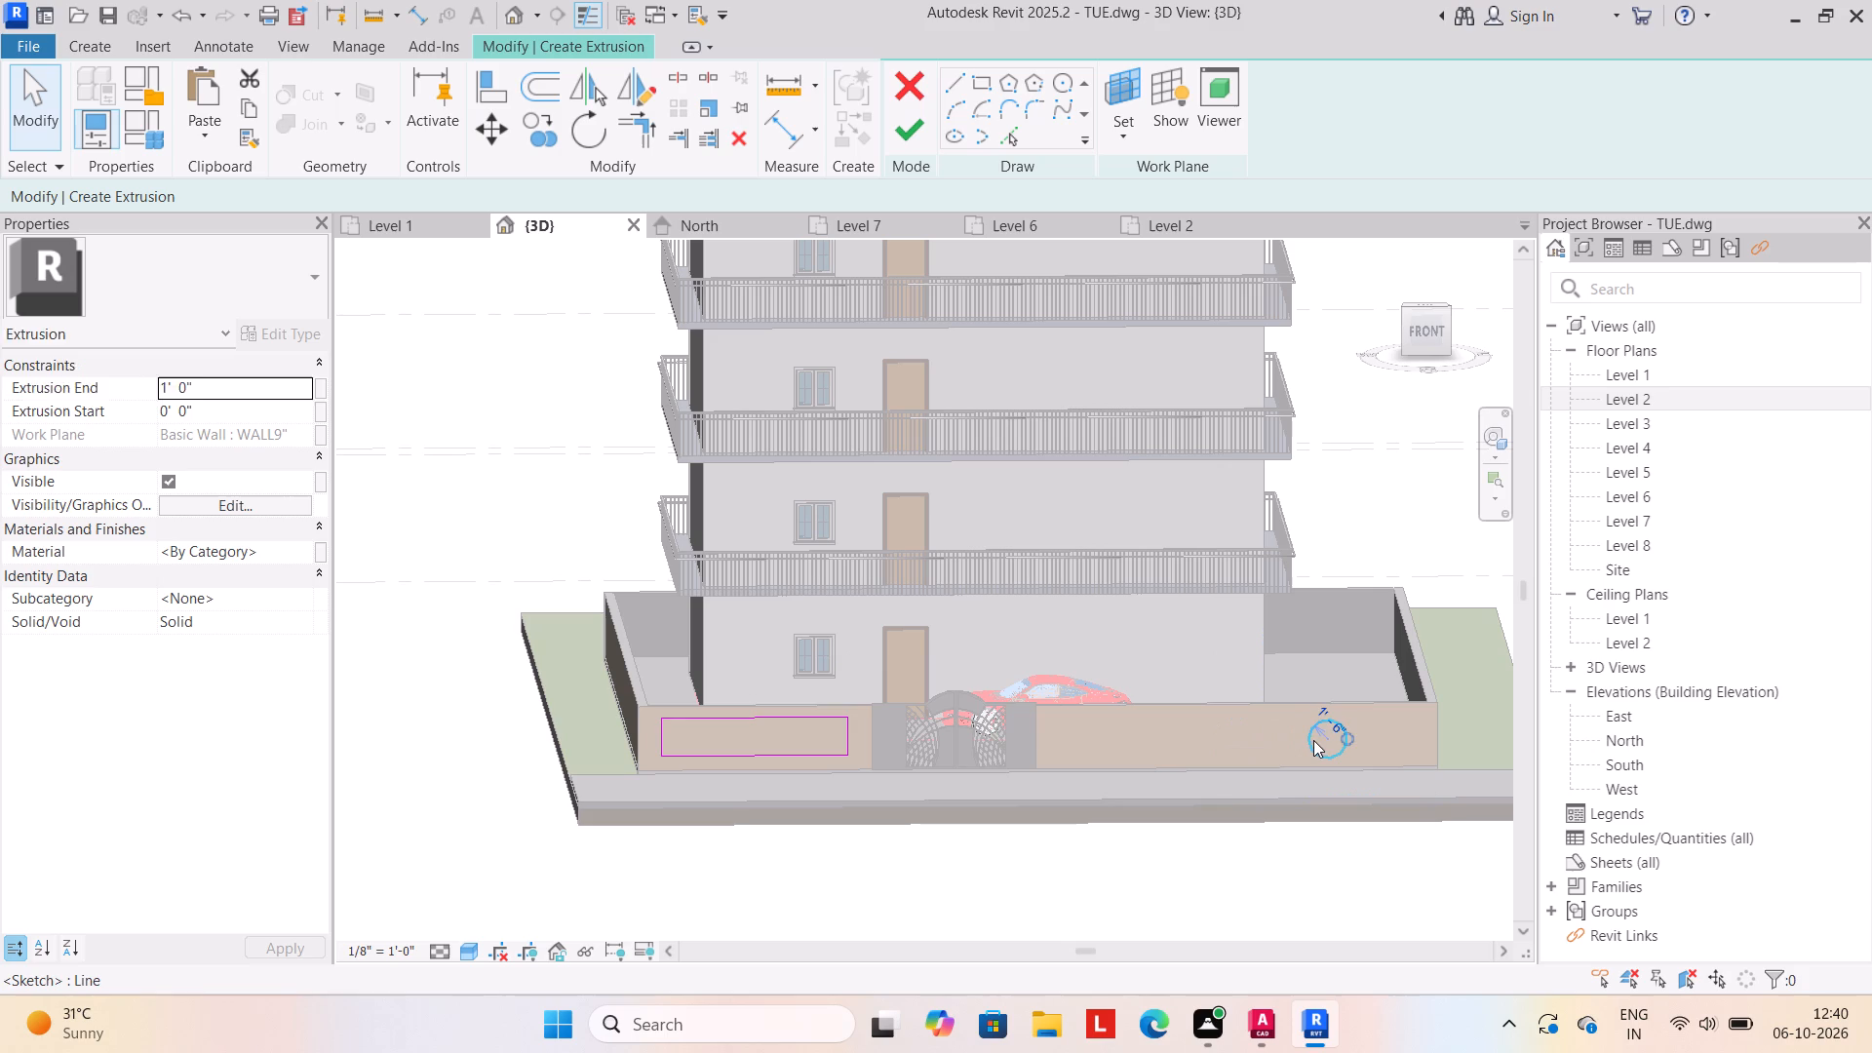
key("Delete")
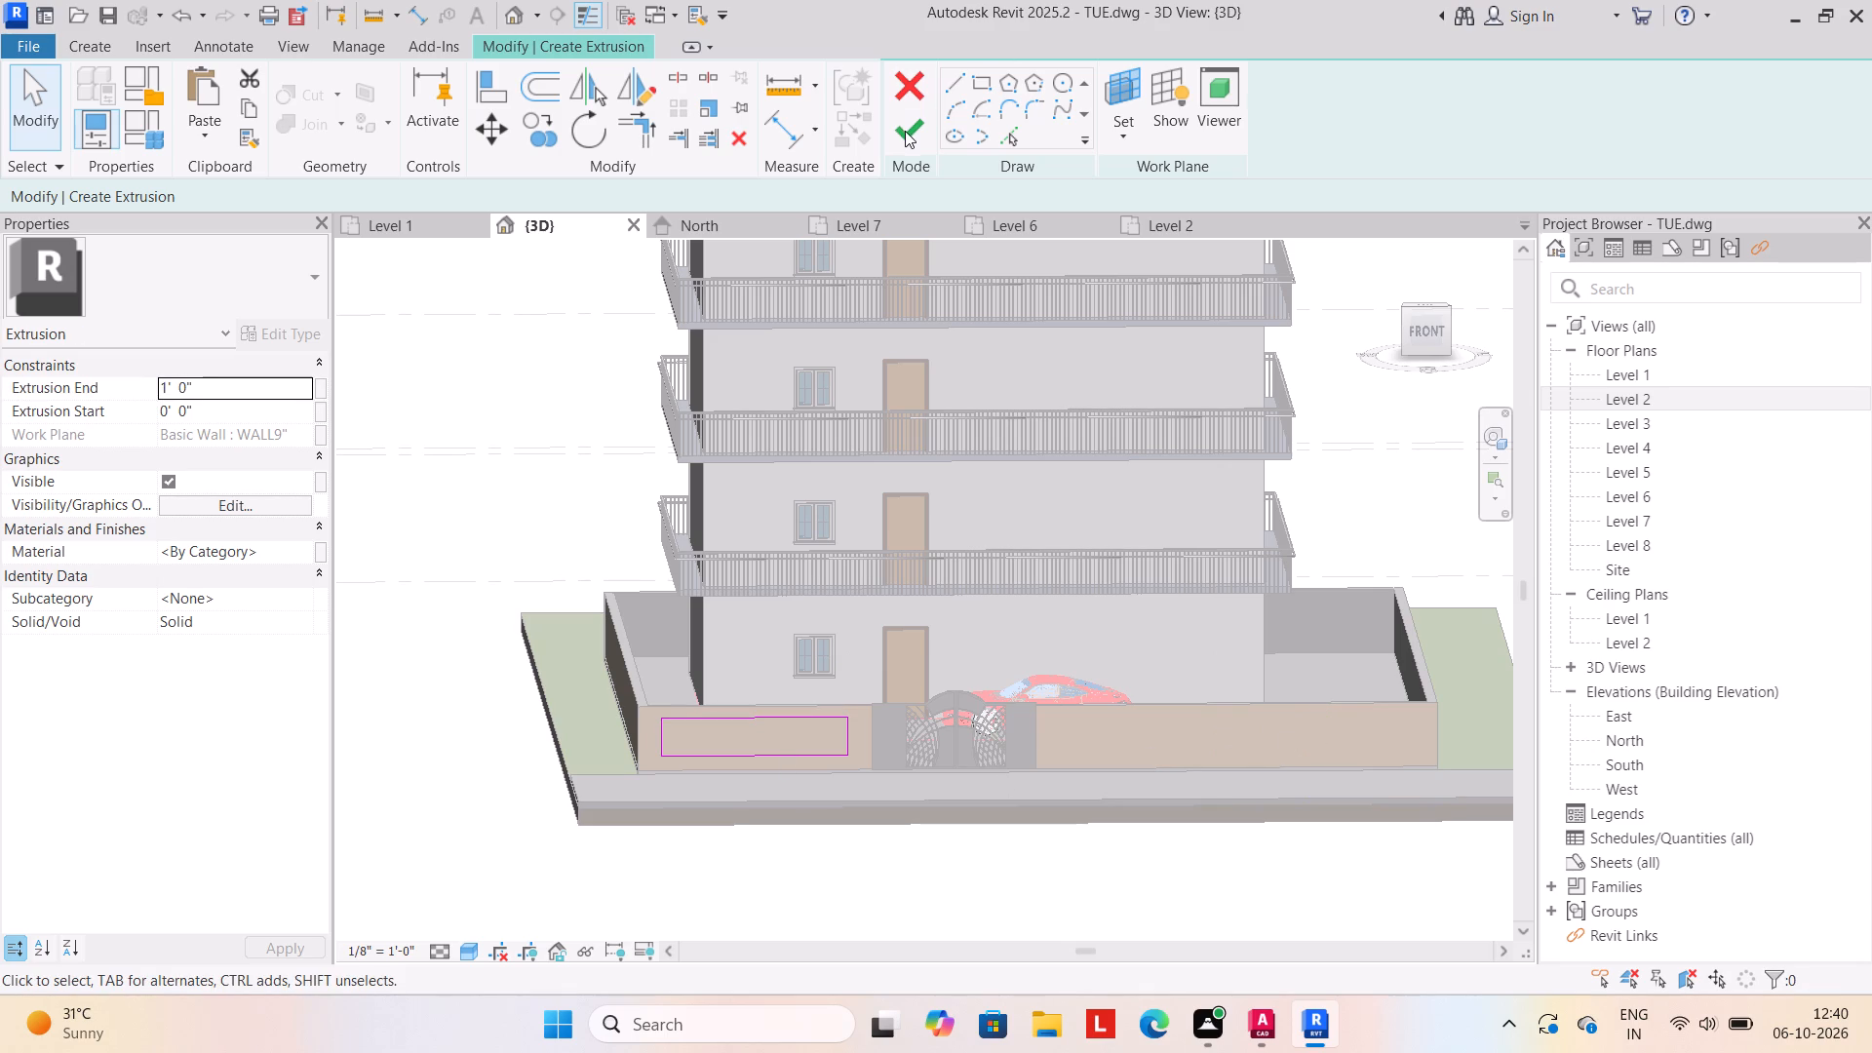
left_click(905, 131)
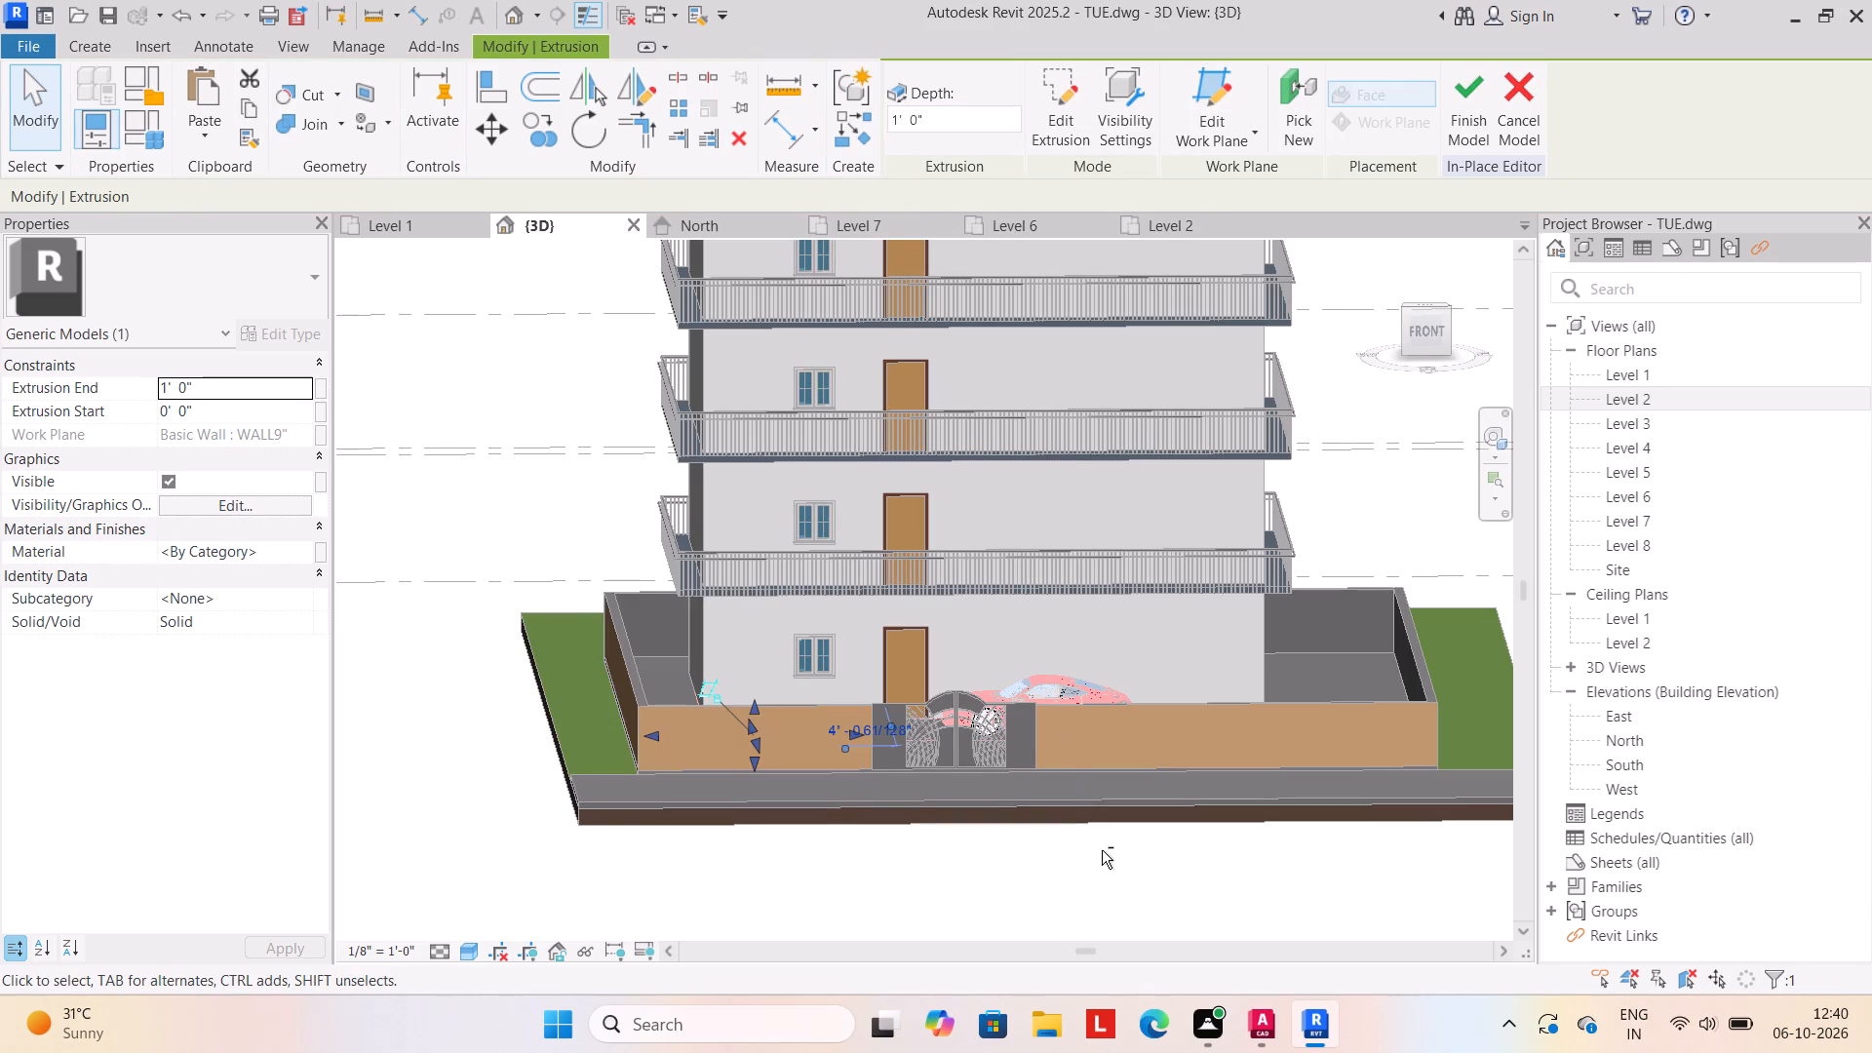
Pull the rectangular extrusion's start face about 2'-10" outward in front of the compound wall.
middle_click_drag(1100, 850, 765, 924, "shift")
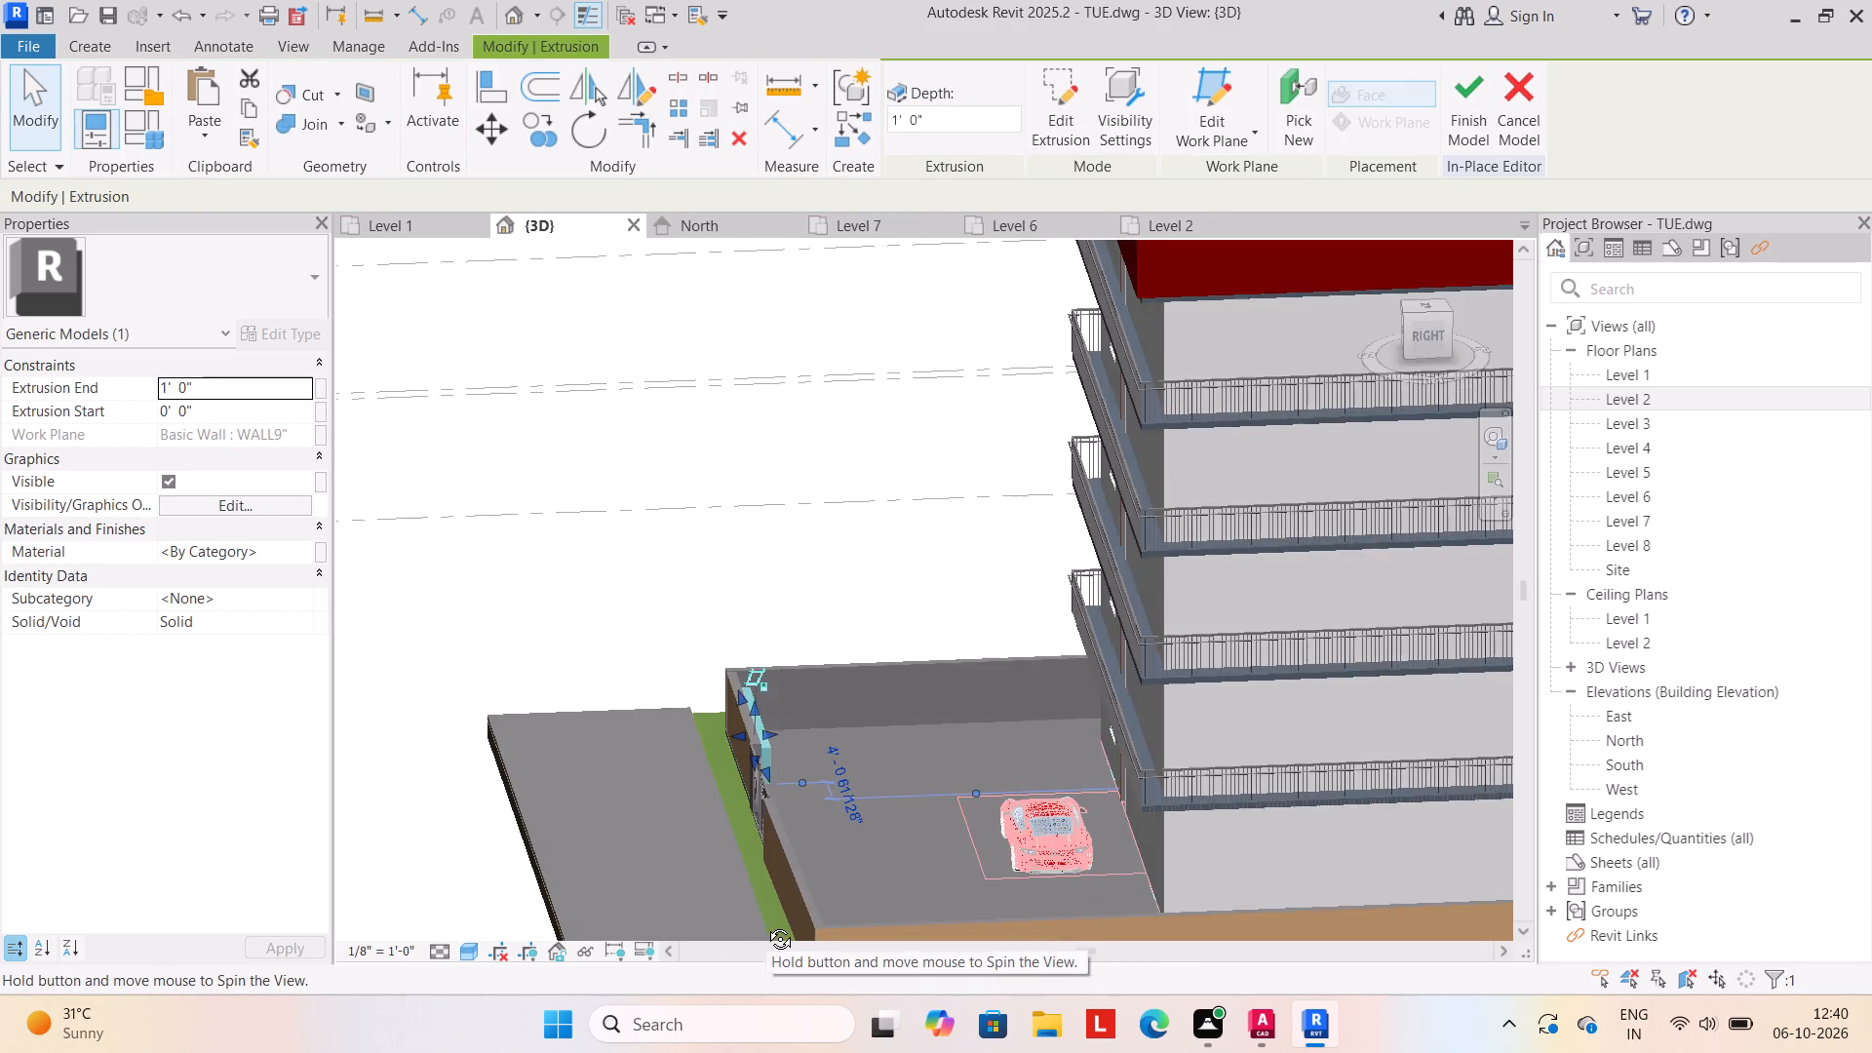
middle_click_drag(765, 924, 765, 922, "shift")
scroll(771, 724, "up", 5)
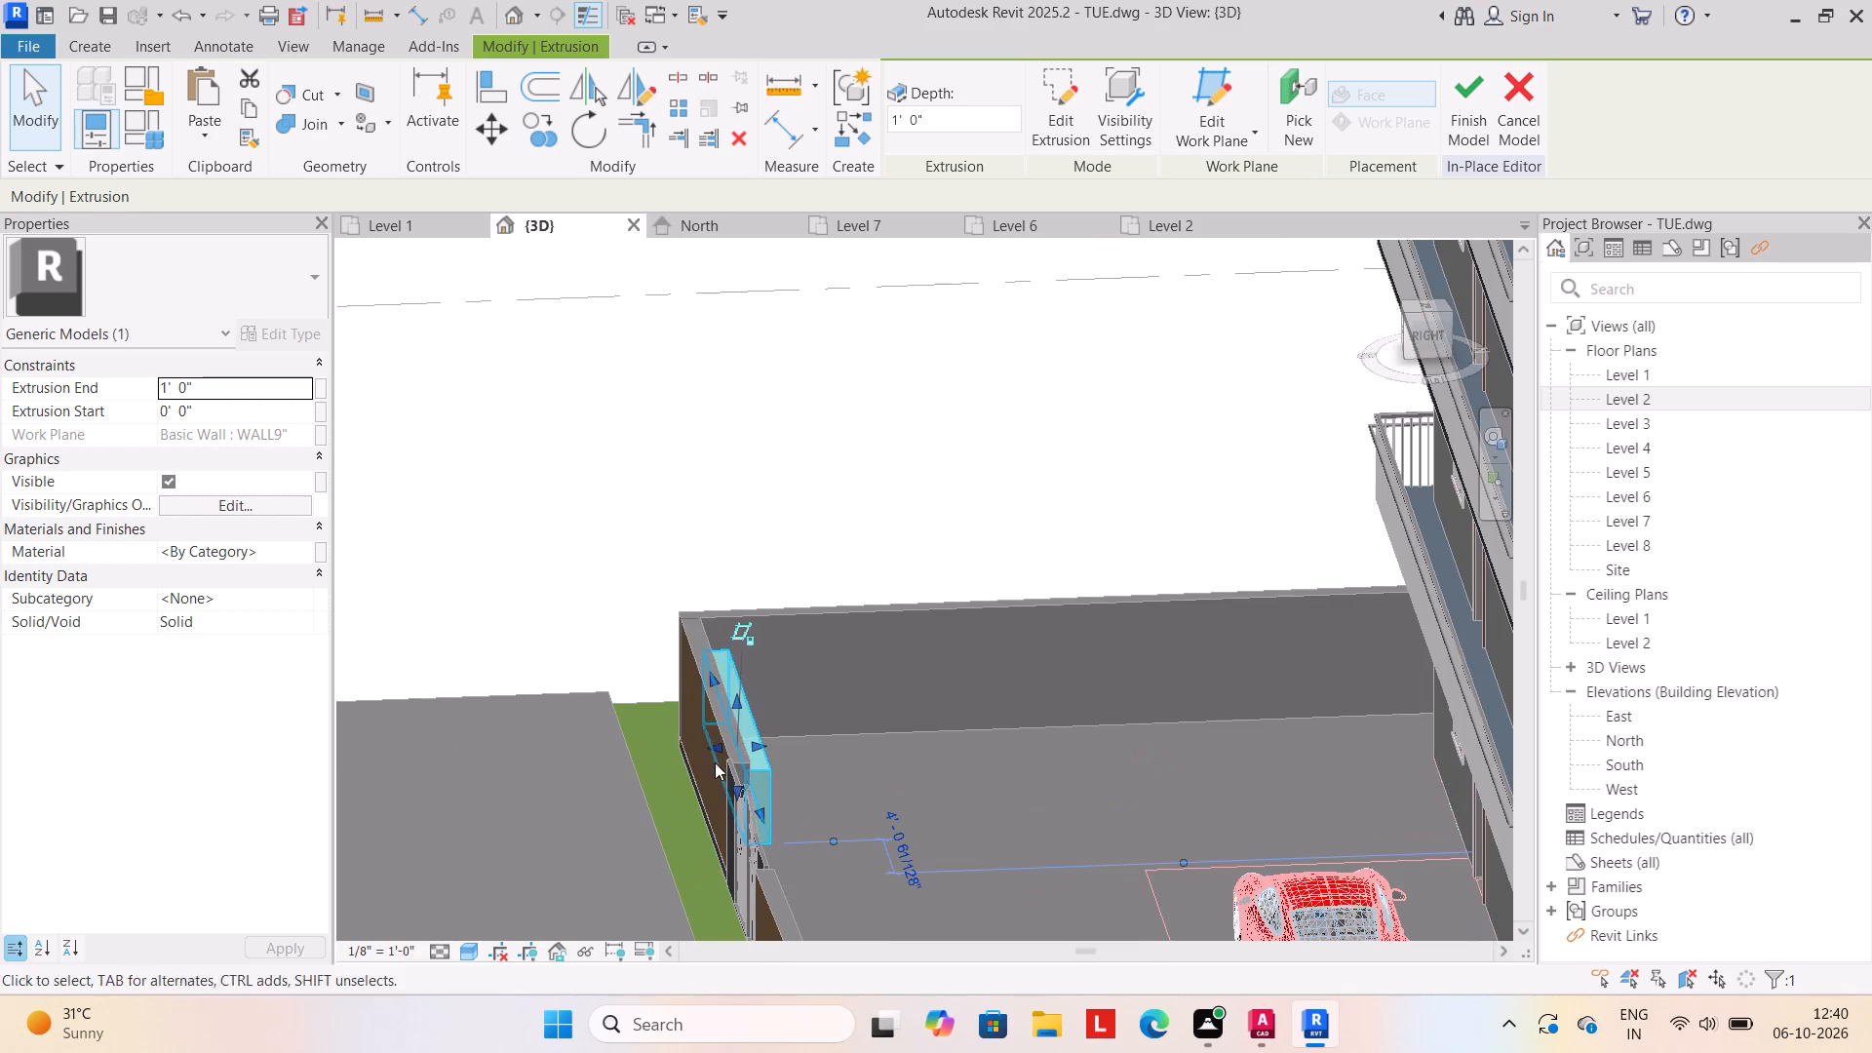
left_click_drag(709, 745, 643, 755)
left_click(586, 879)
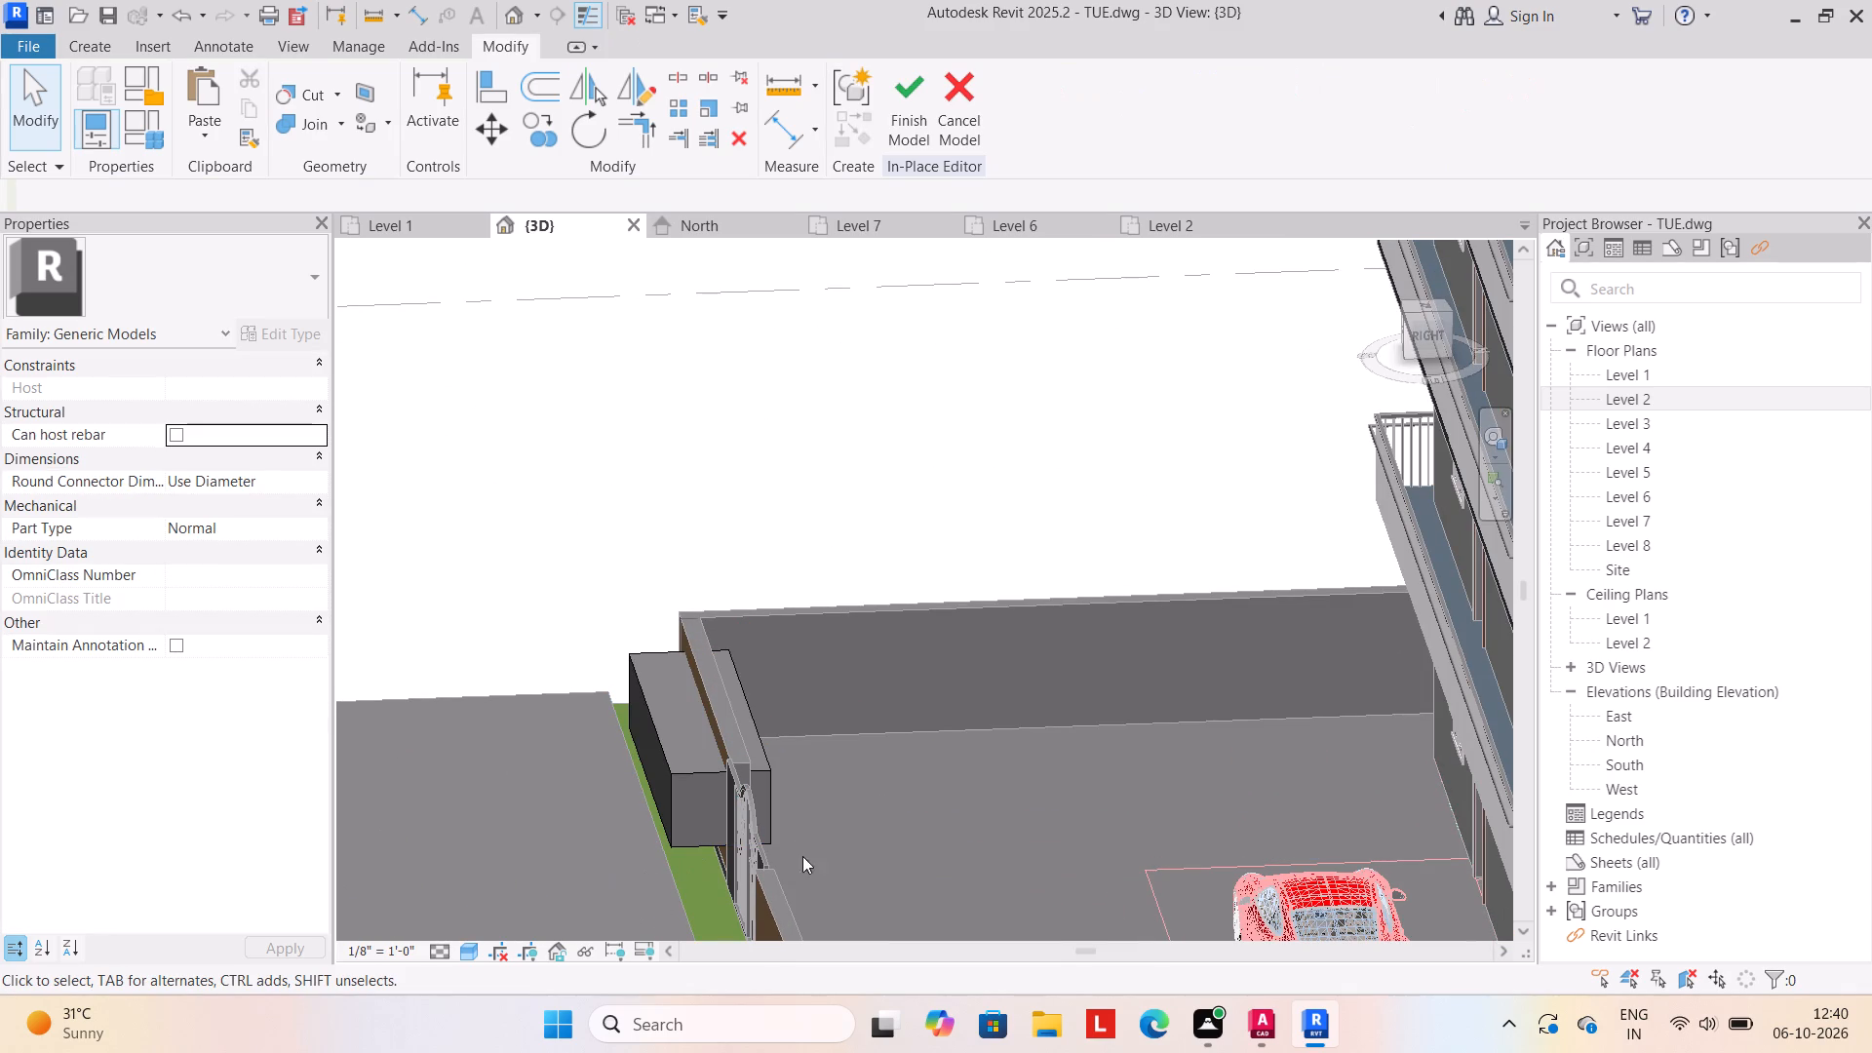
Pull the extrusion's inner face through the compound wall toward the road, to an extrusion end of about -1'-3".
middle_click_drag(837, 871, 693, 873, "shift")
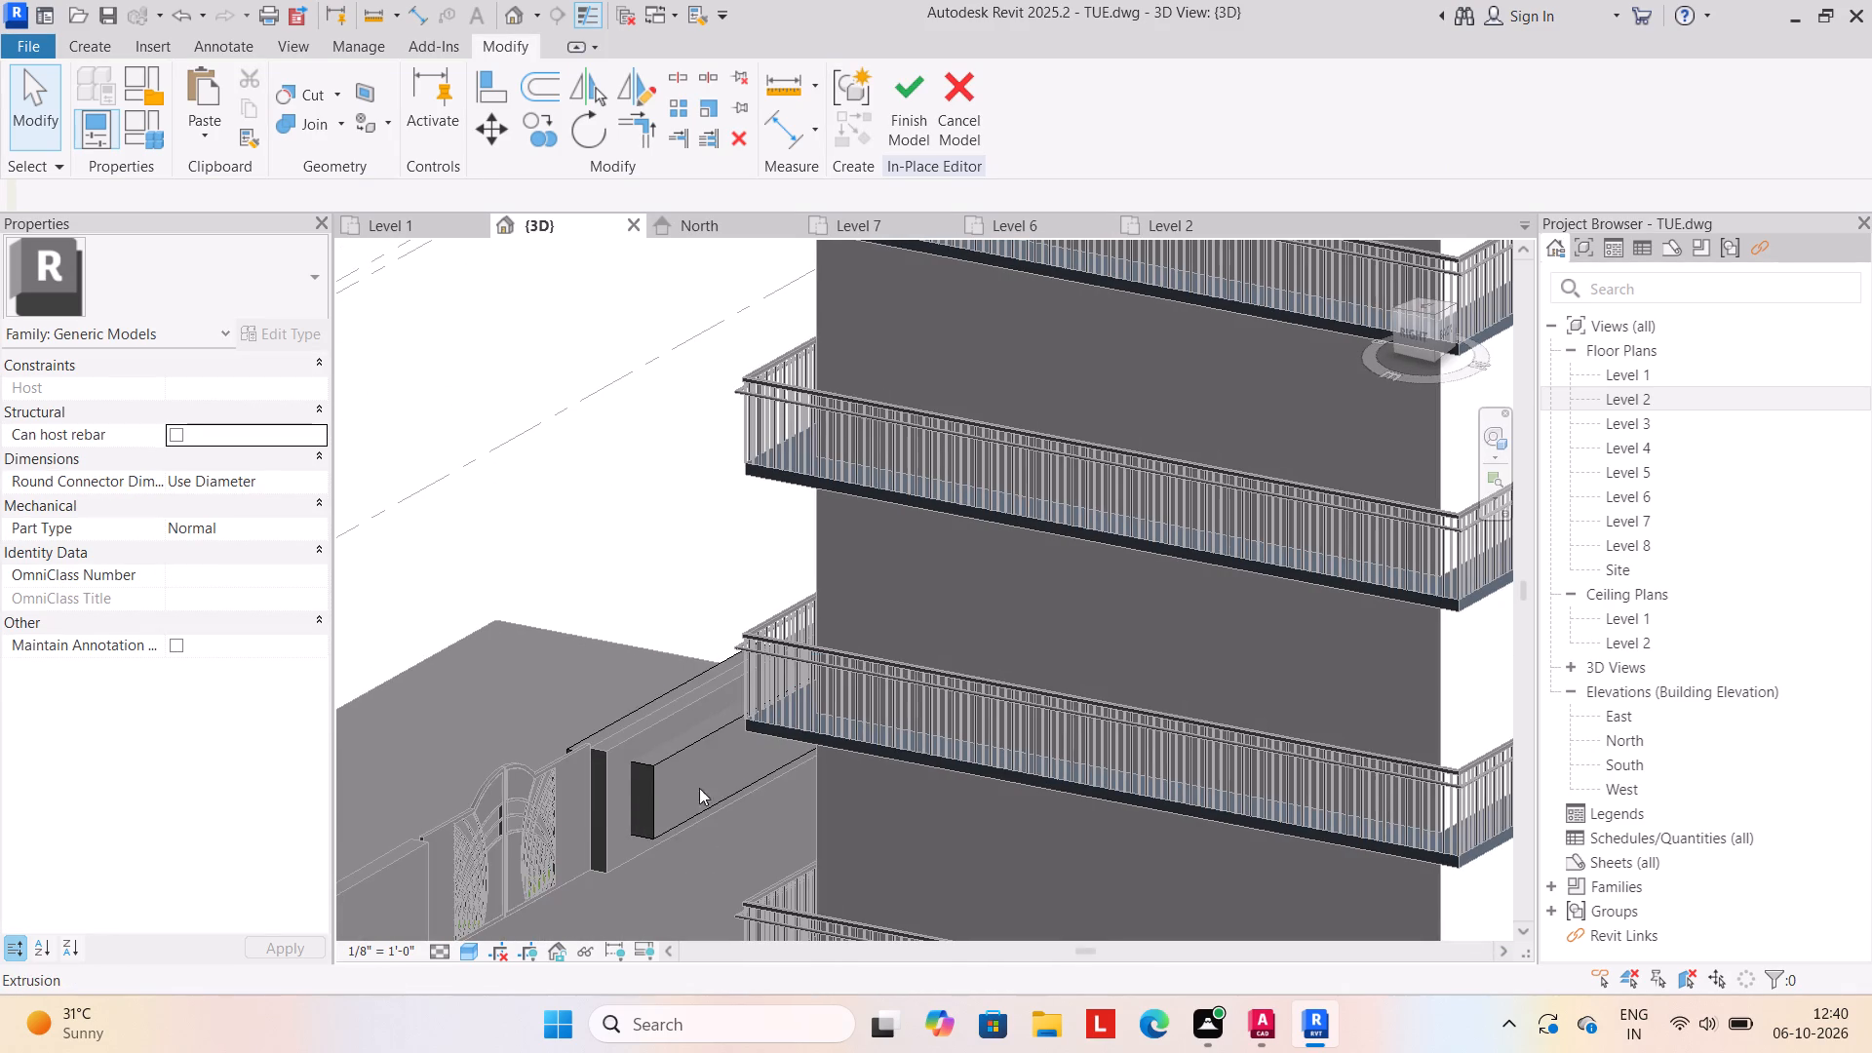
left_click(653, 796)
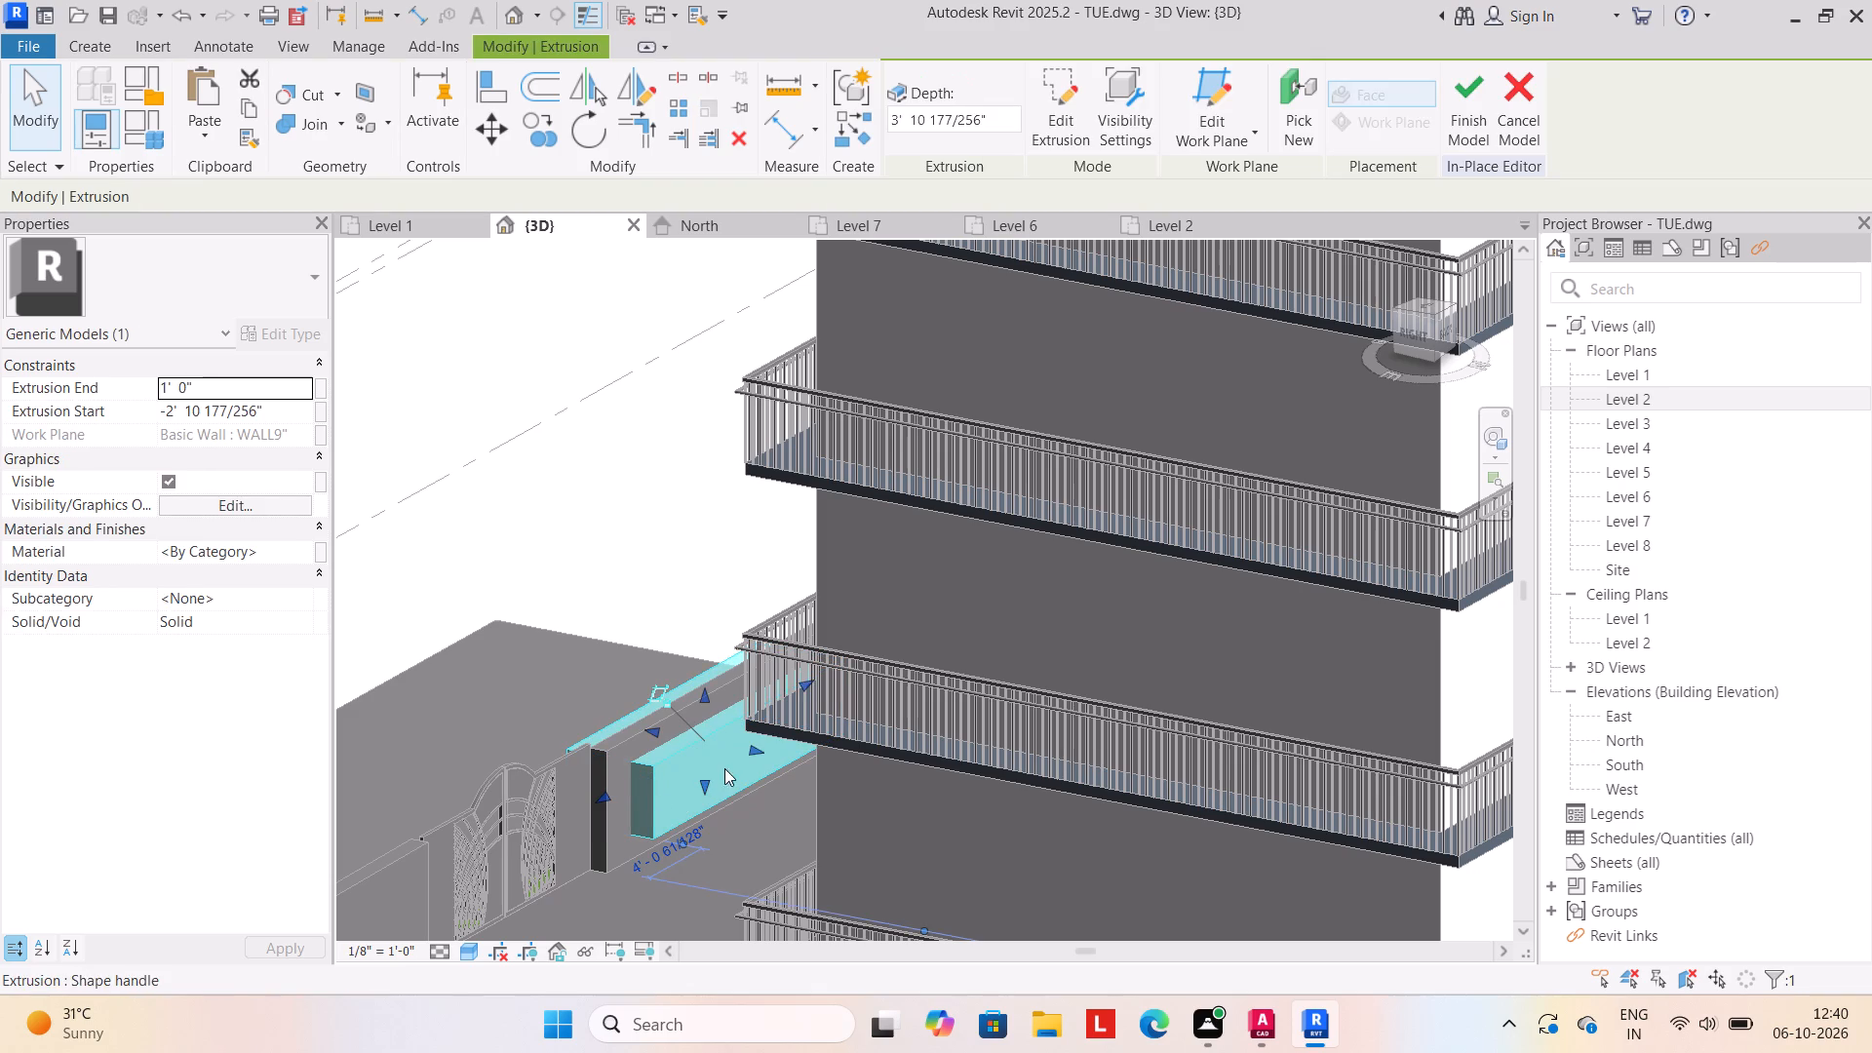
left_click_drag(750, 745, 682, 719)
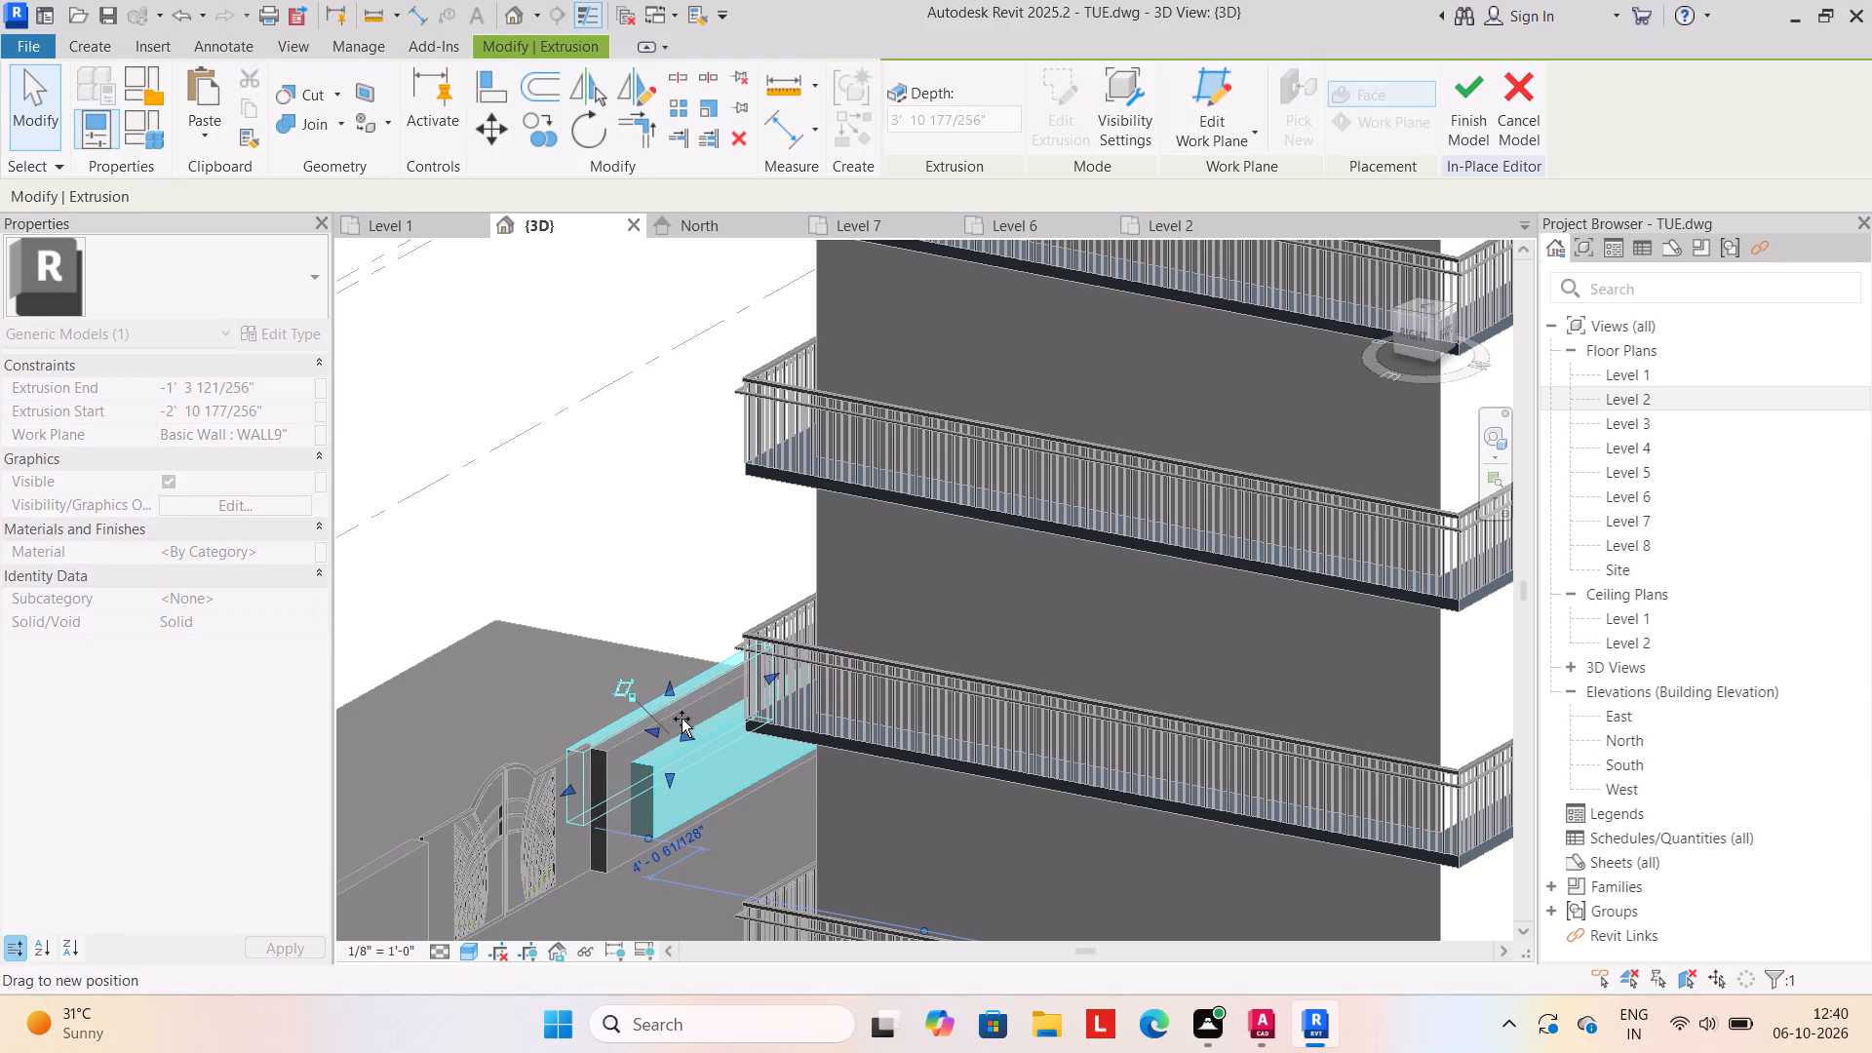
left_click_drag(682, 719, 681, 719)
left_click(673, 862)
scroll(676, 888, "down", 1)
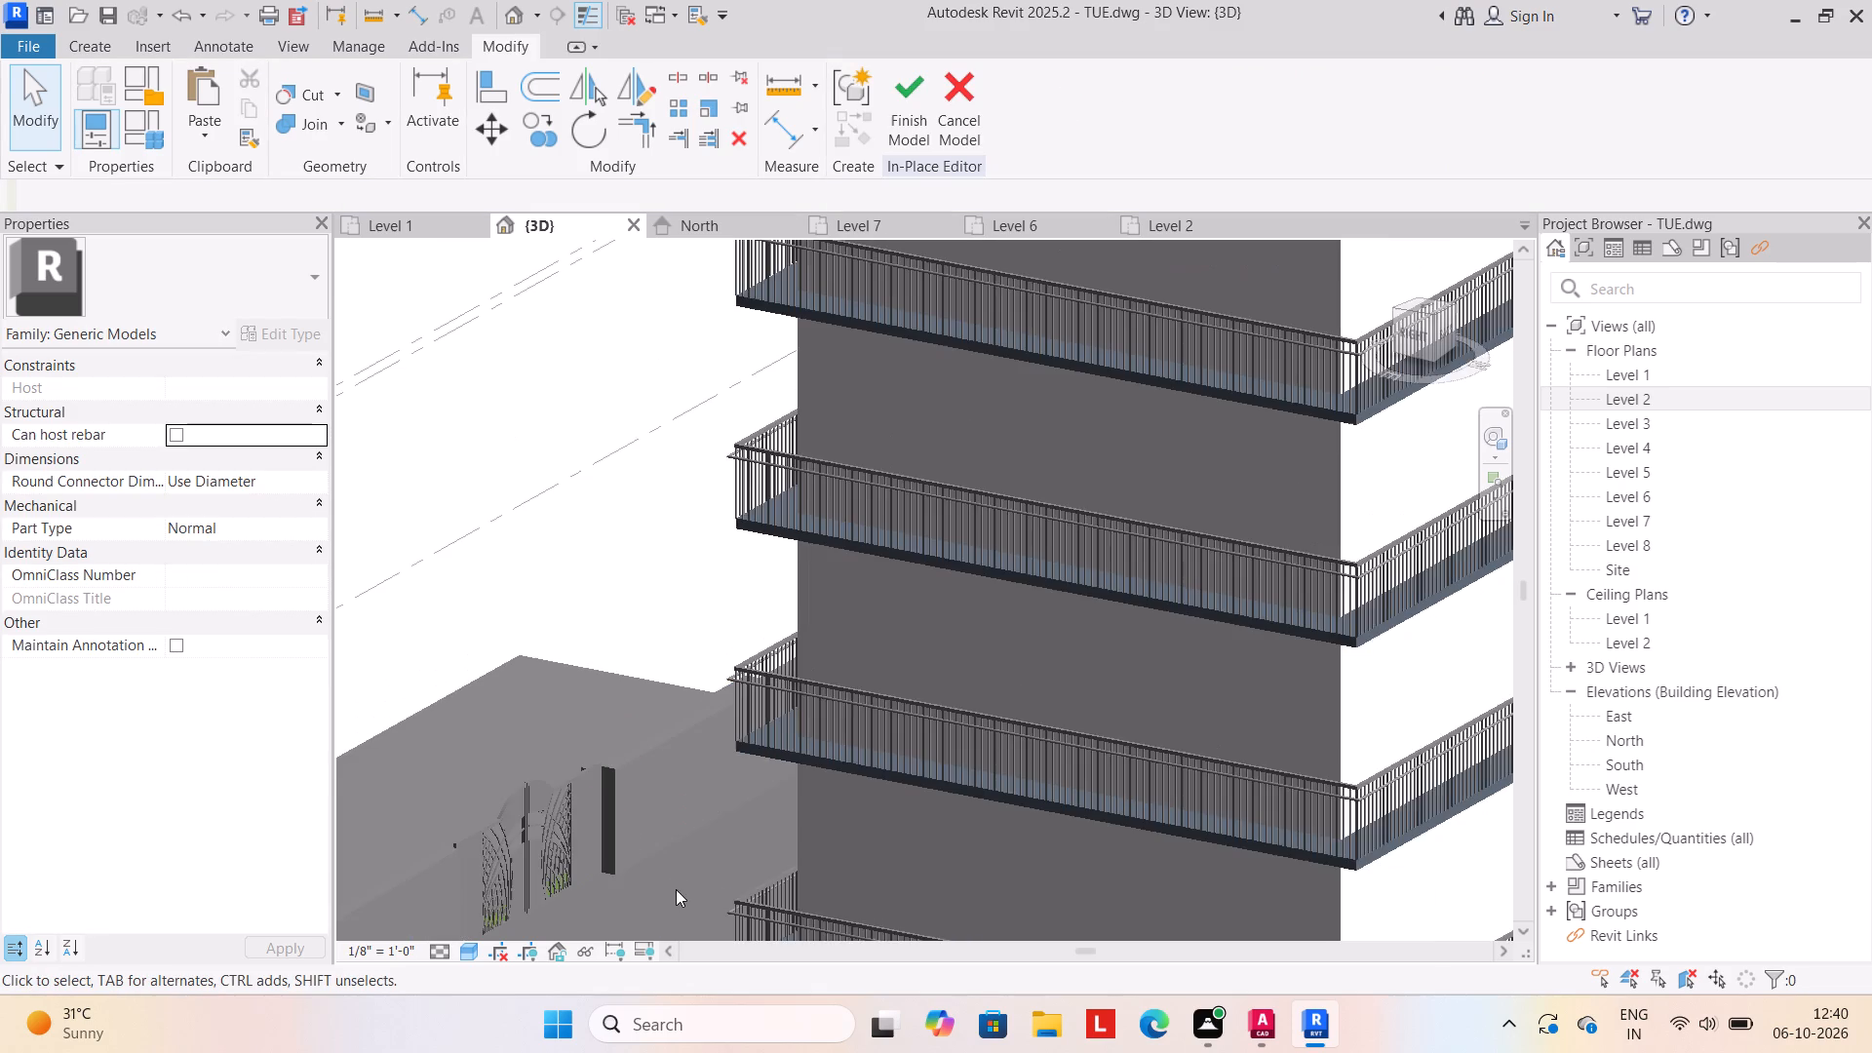
Delete the rectangular panel extrusion in front of the compound wall section left of the gate.
middle_click_drag(674, 889, 872, 916, "shift")
middle_click_drag(675, 916, 816, 918, "shift")
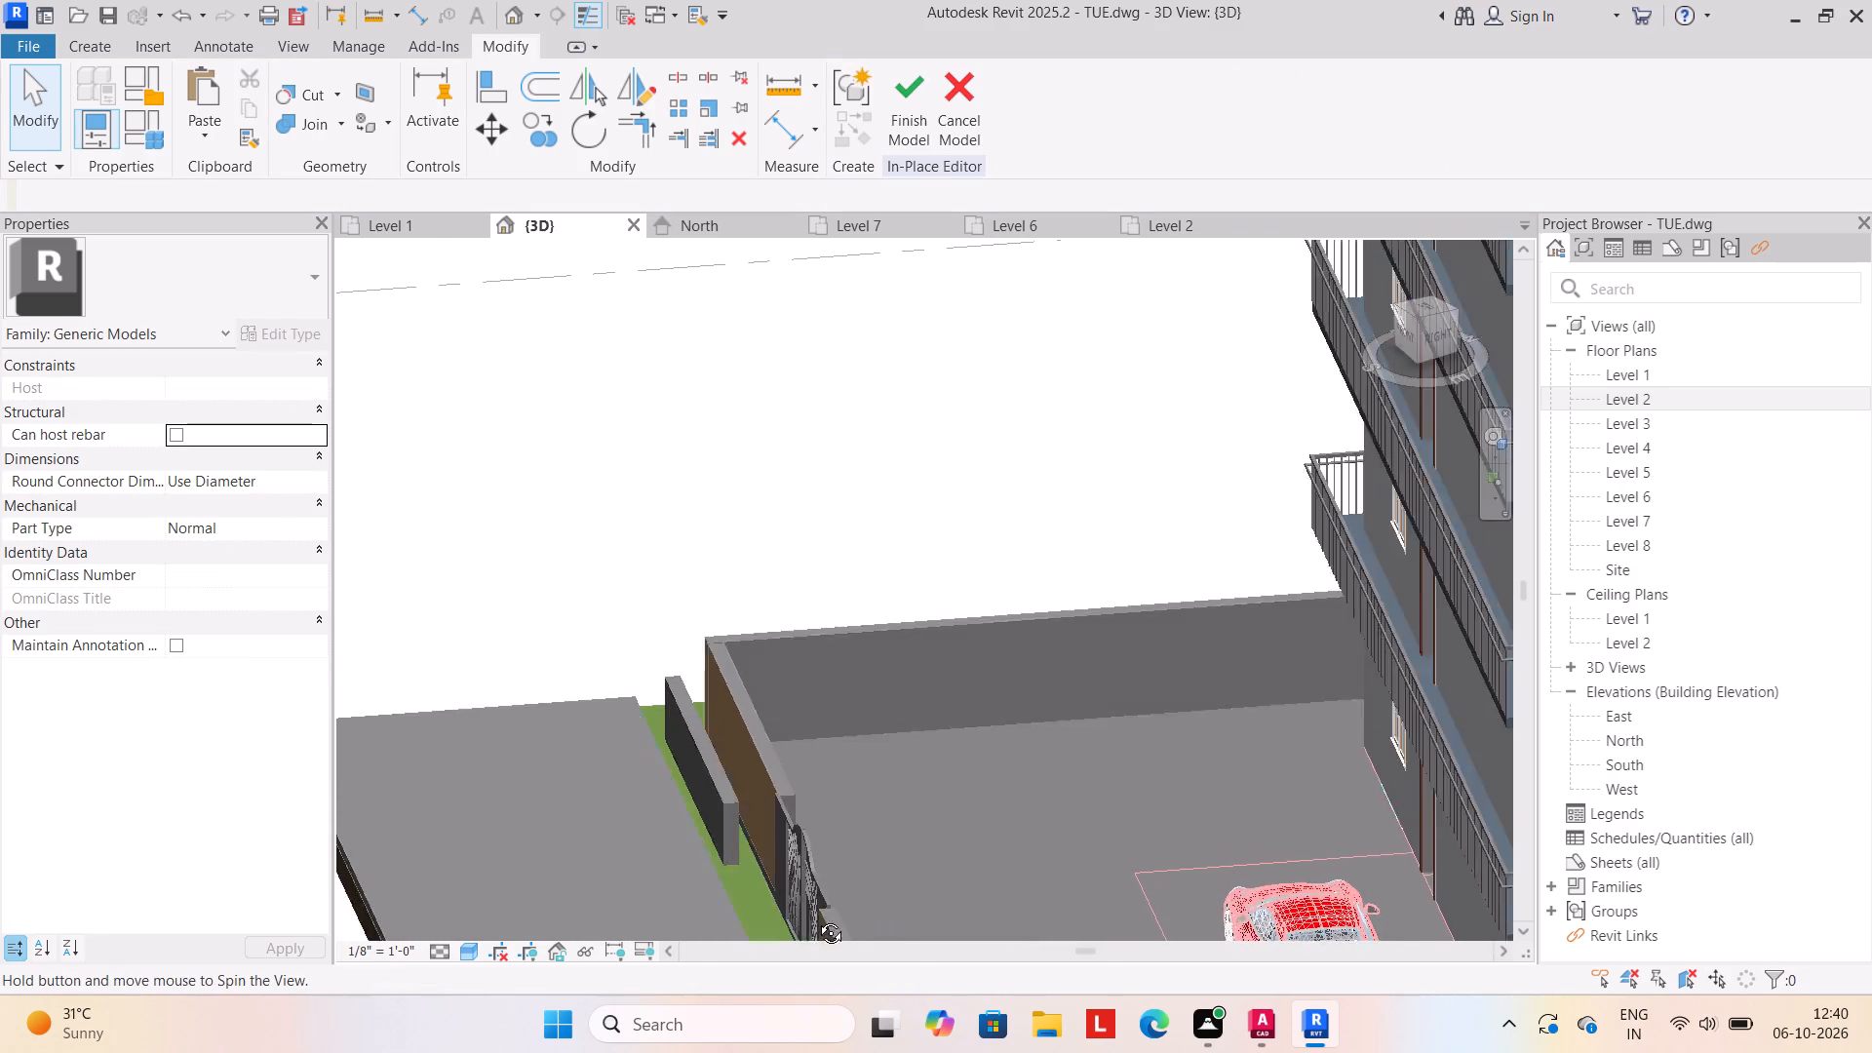
middle_click_drag(816, 918, 1017, 767, "shift")
scroll(886, 917, "up", 1, "shift")
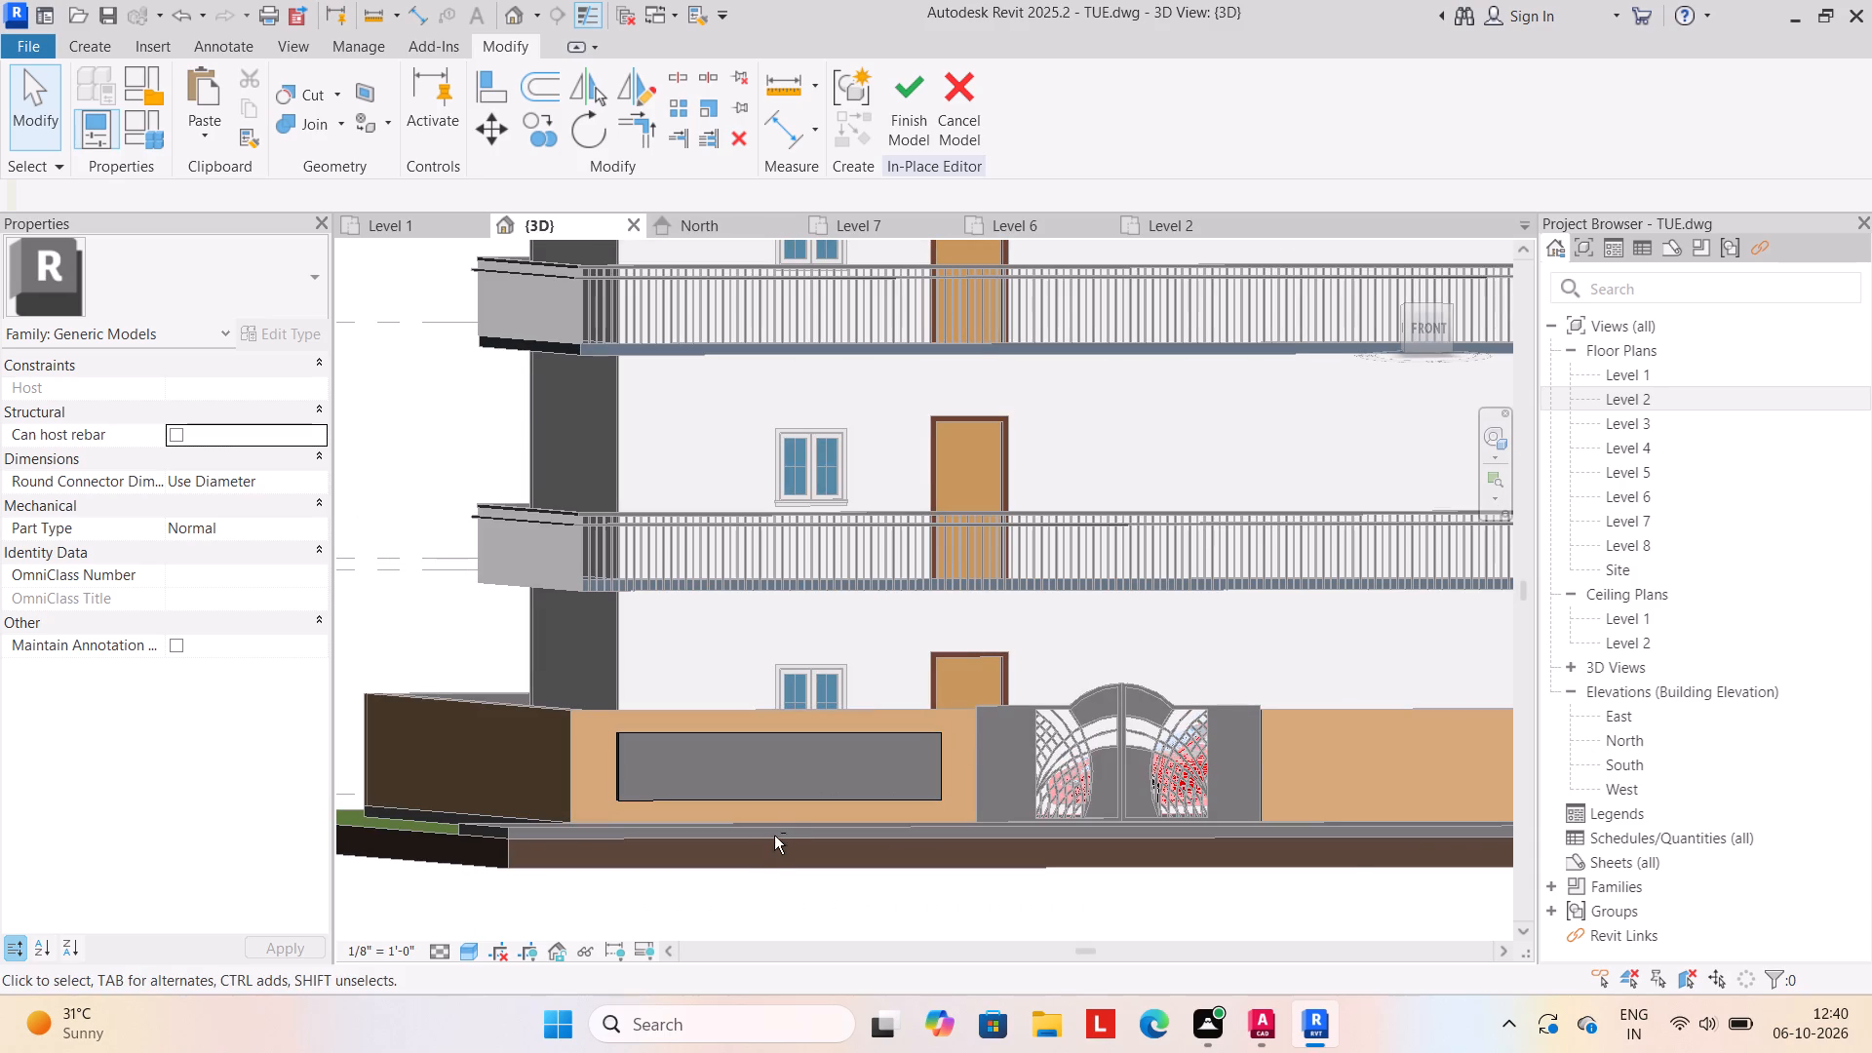
middle_click_drag(773, 837, 774, 889, "shift")
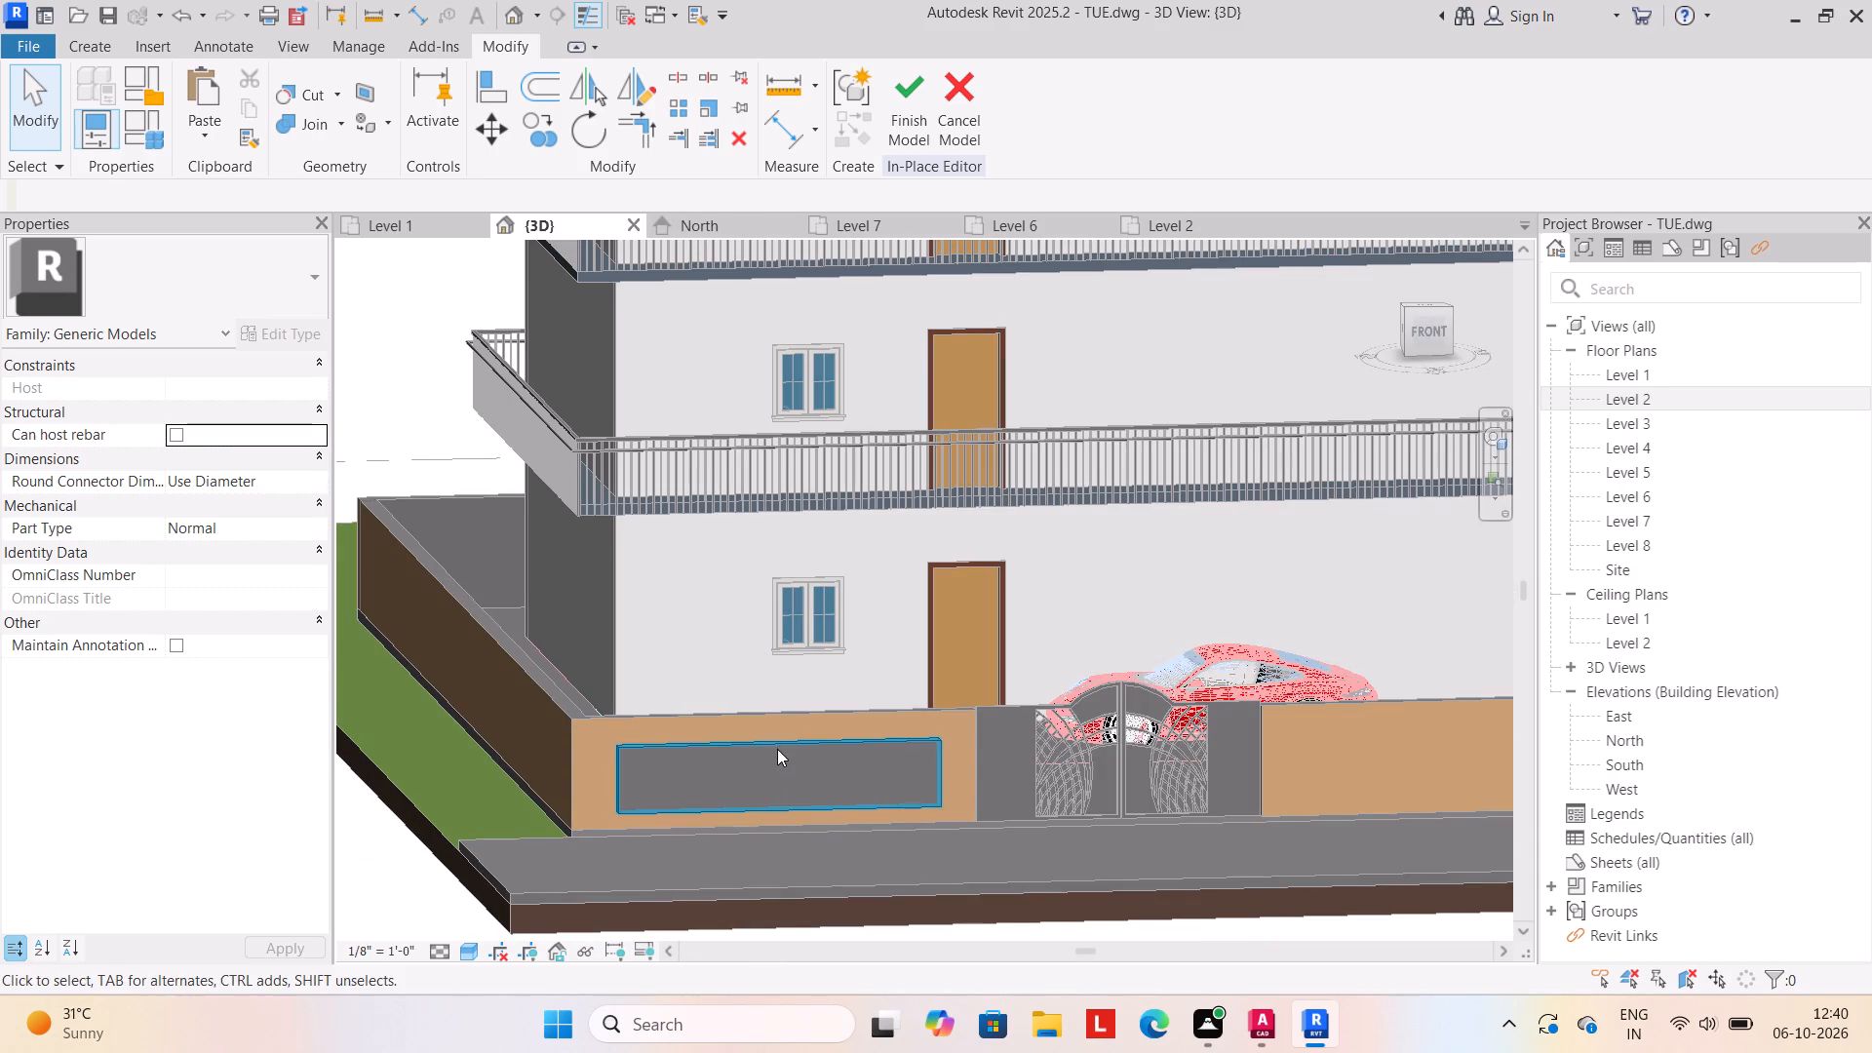
left_click(780, 740)
key("Delete")
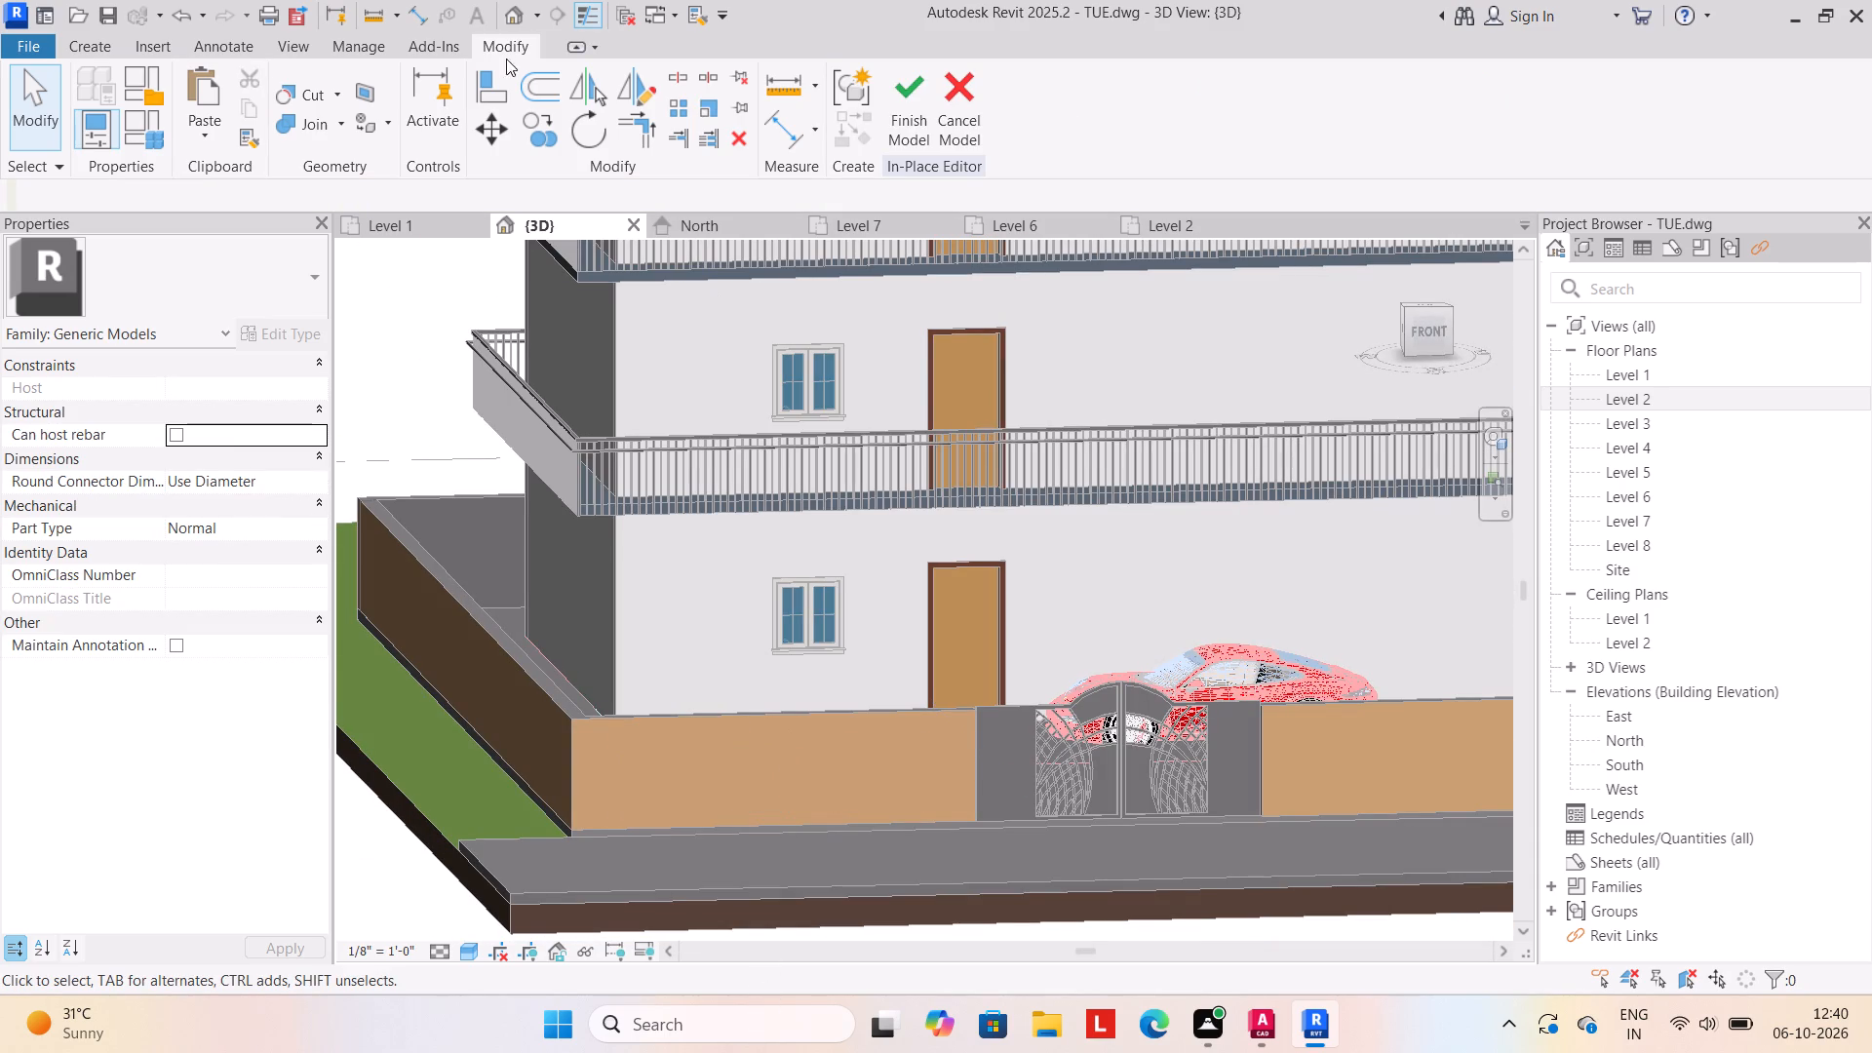
Extrude a 15'-0" by 2'-6" rectangle 1'-0" deep on the front wall face left of the gate, and finish the in-place model.
left_click(77, 40)
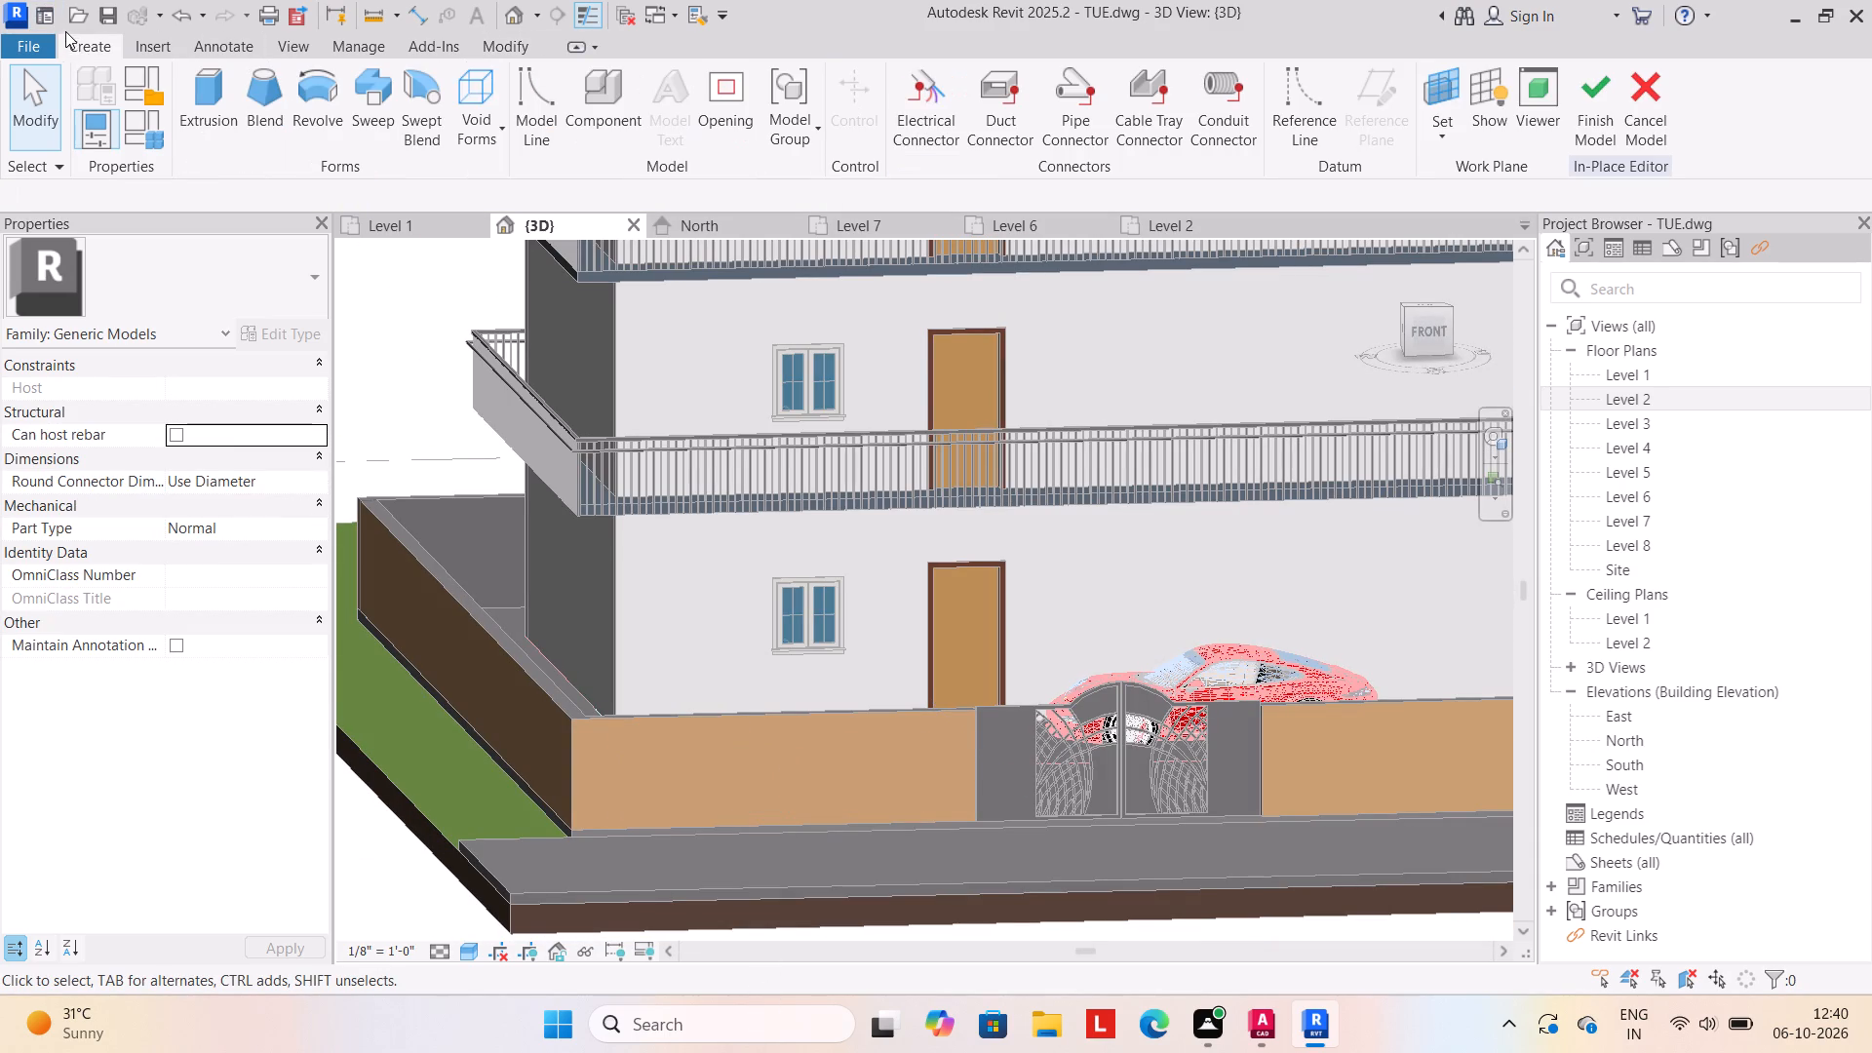
left_click(214, 80)
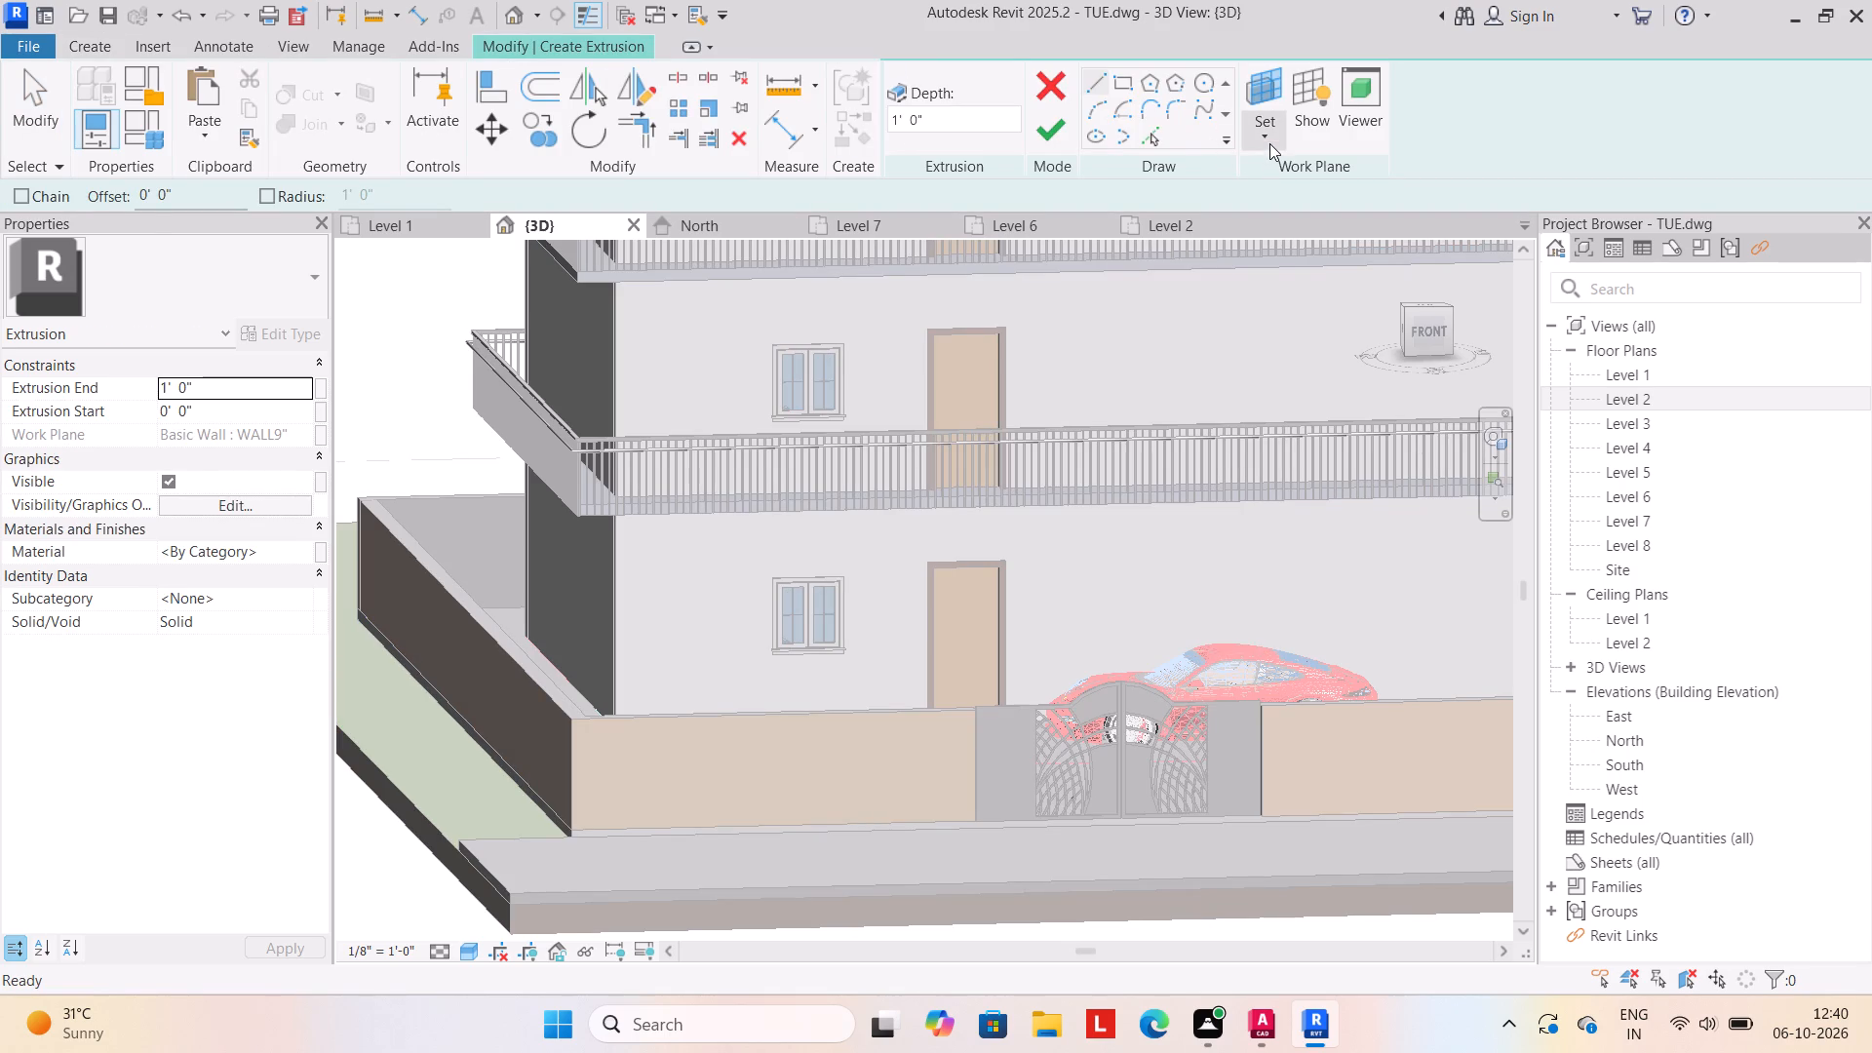
left_click(1269, 142)
left_click(1286, 230)
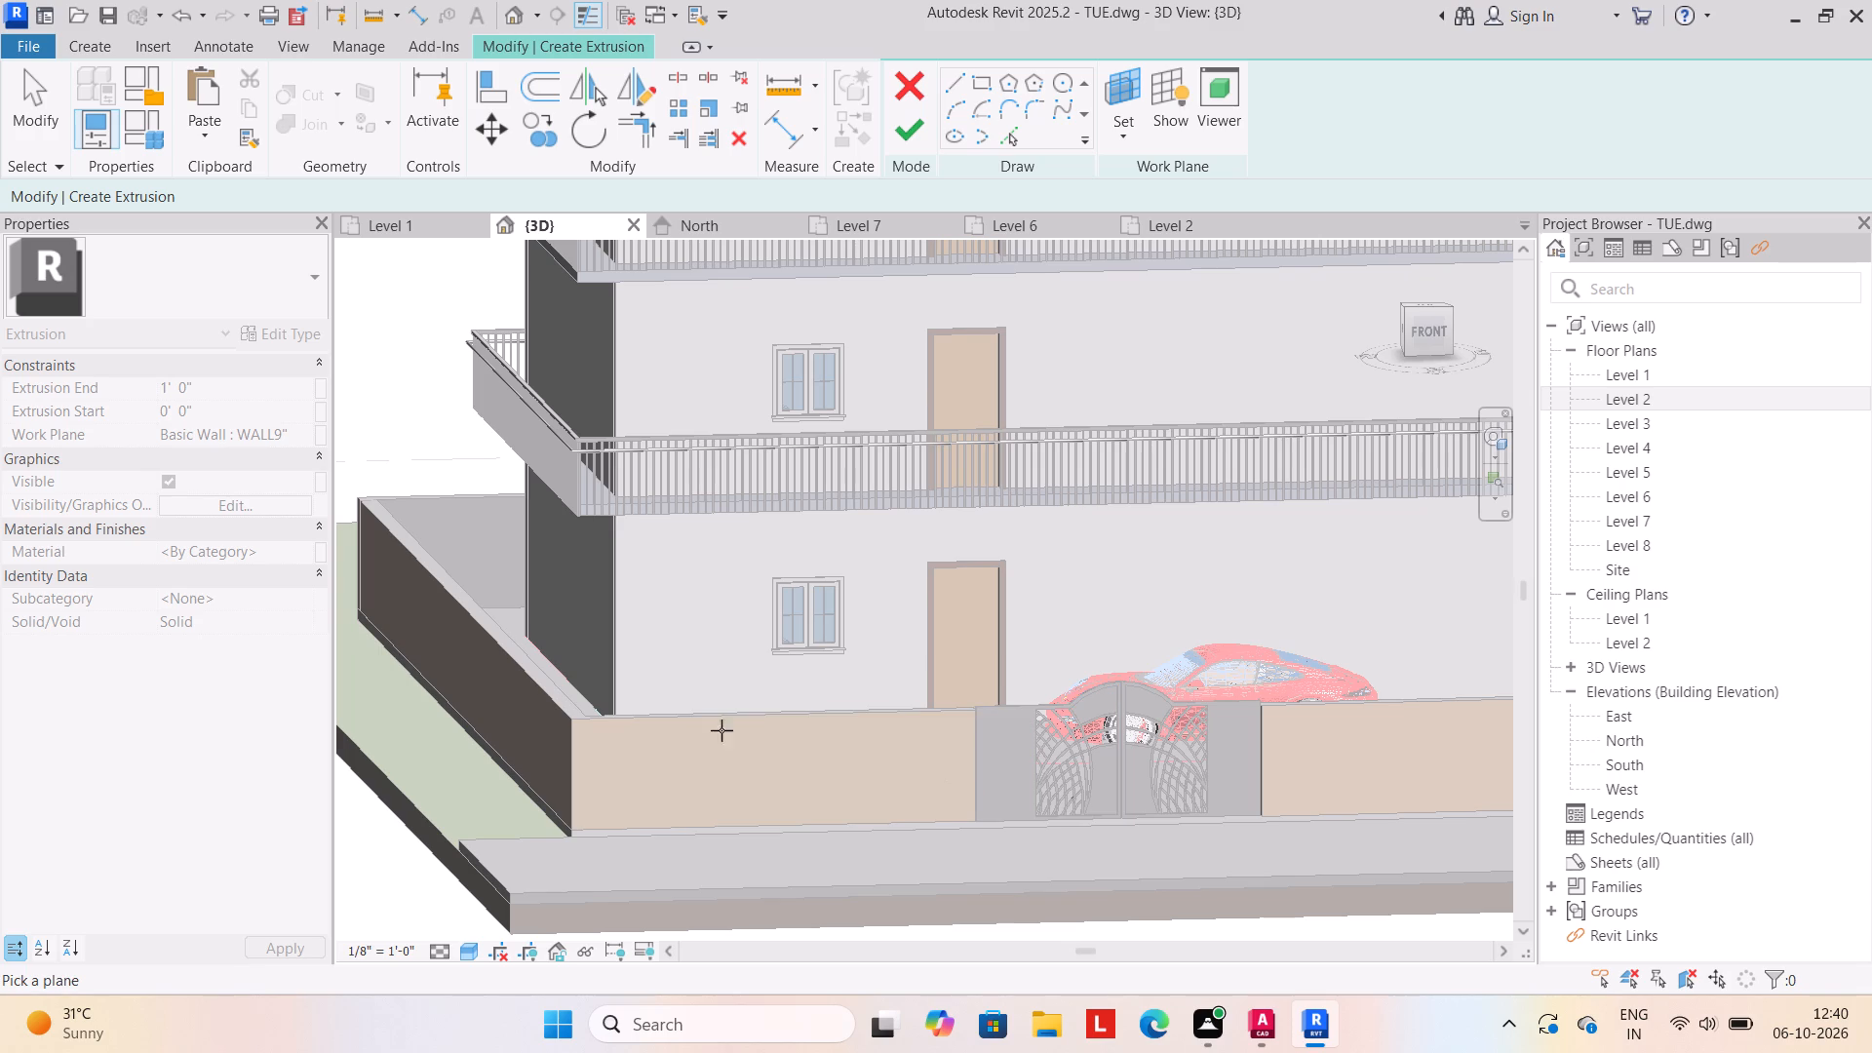
left_click(662, 828)
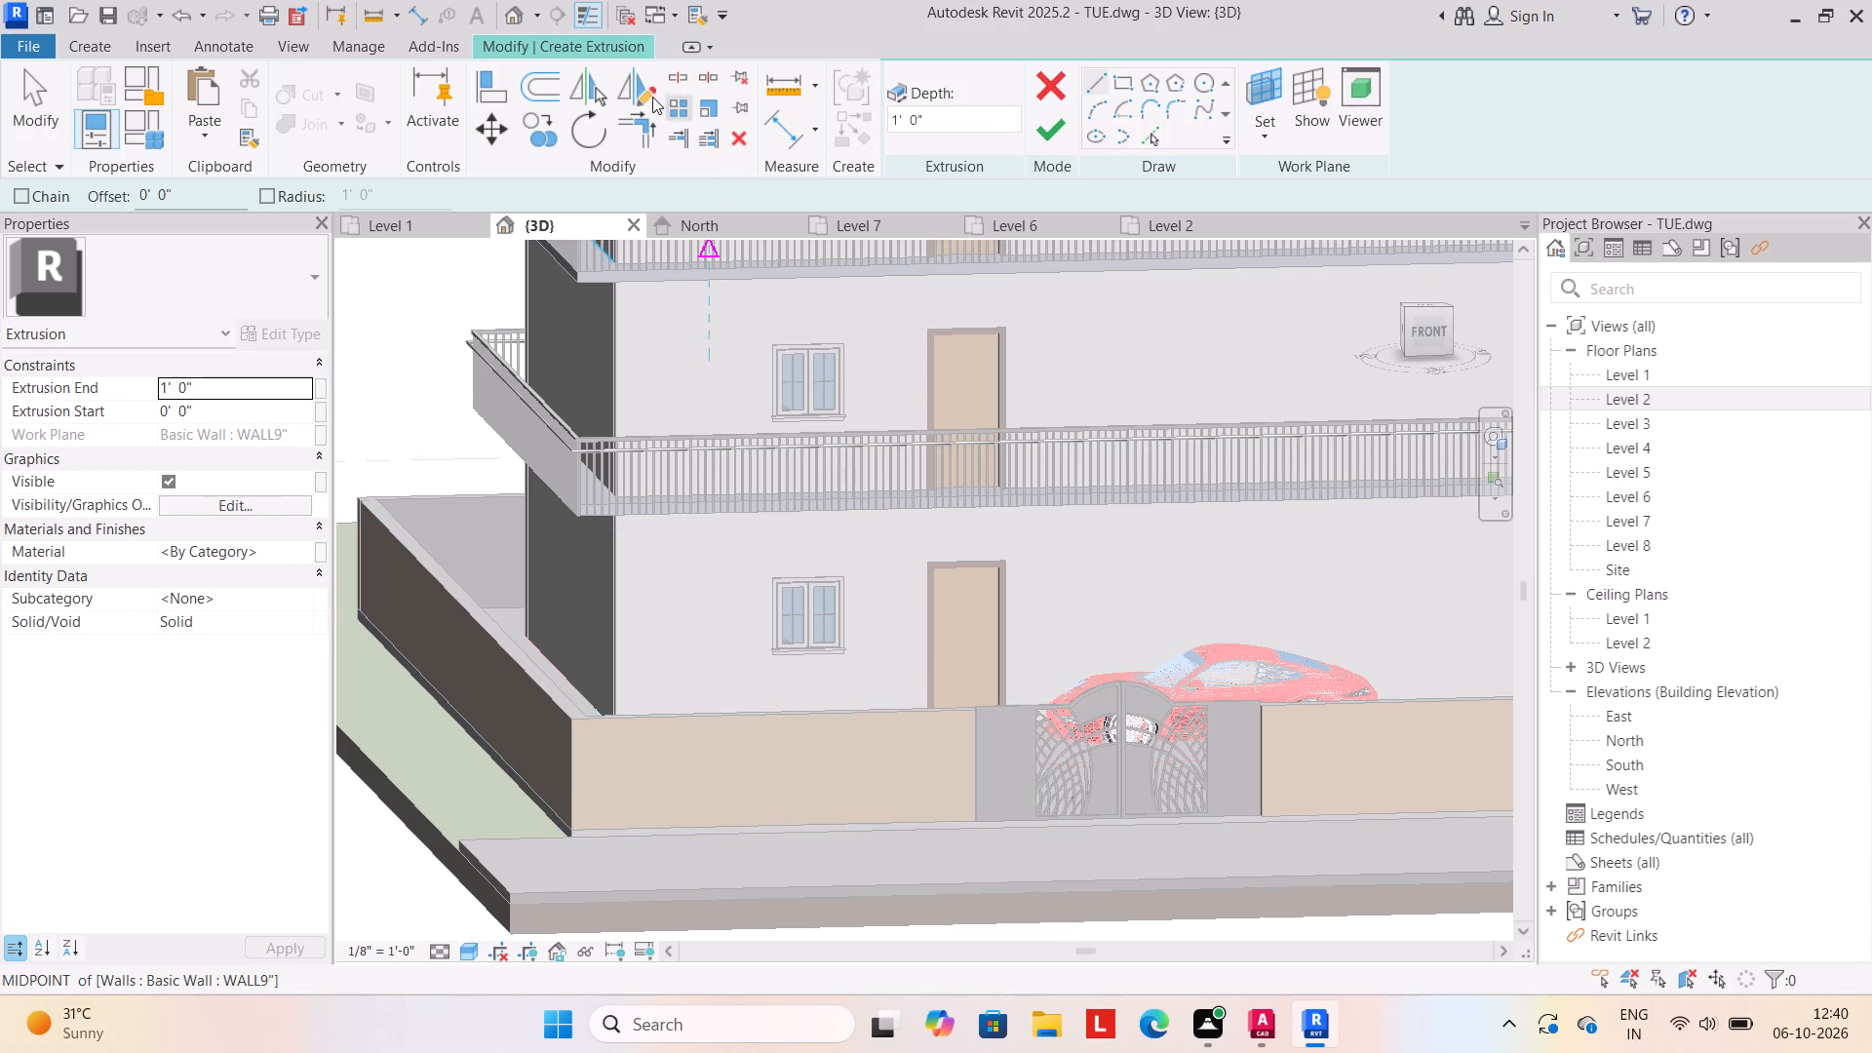
left_click(1113, 81)
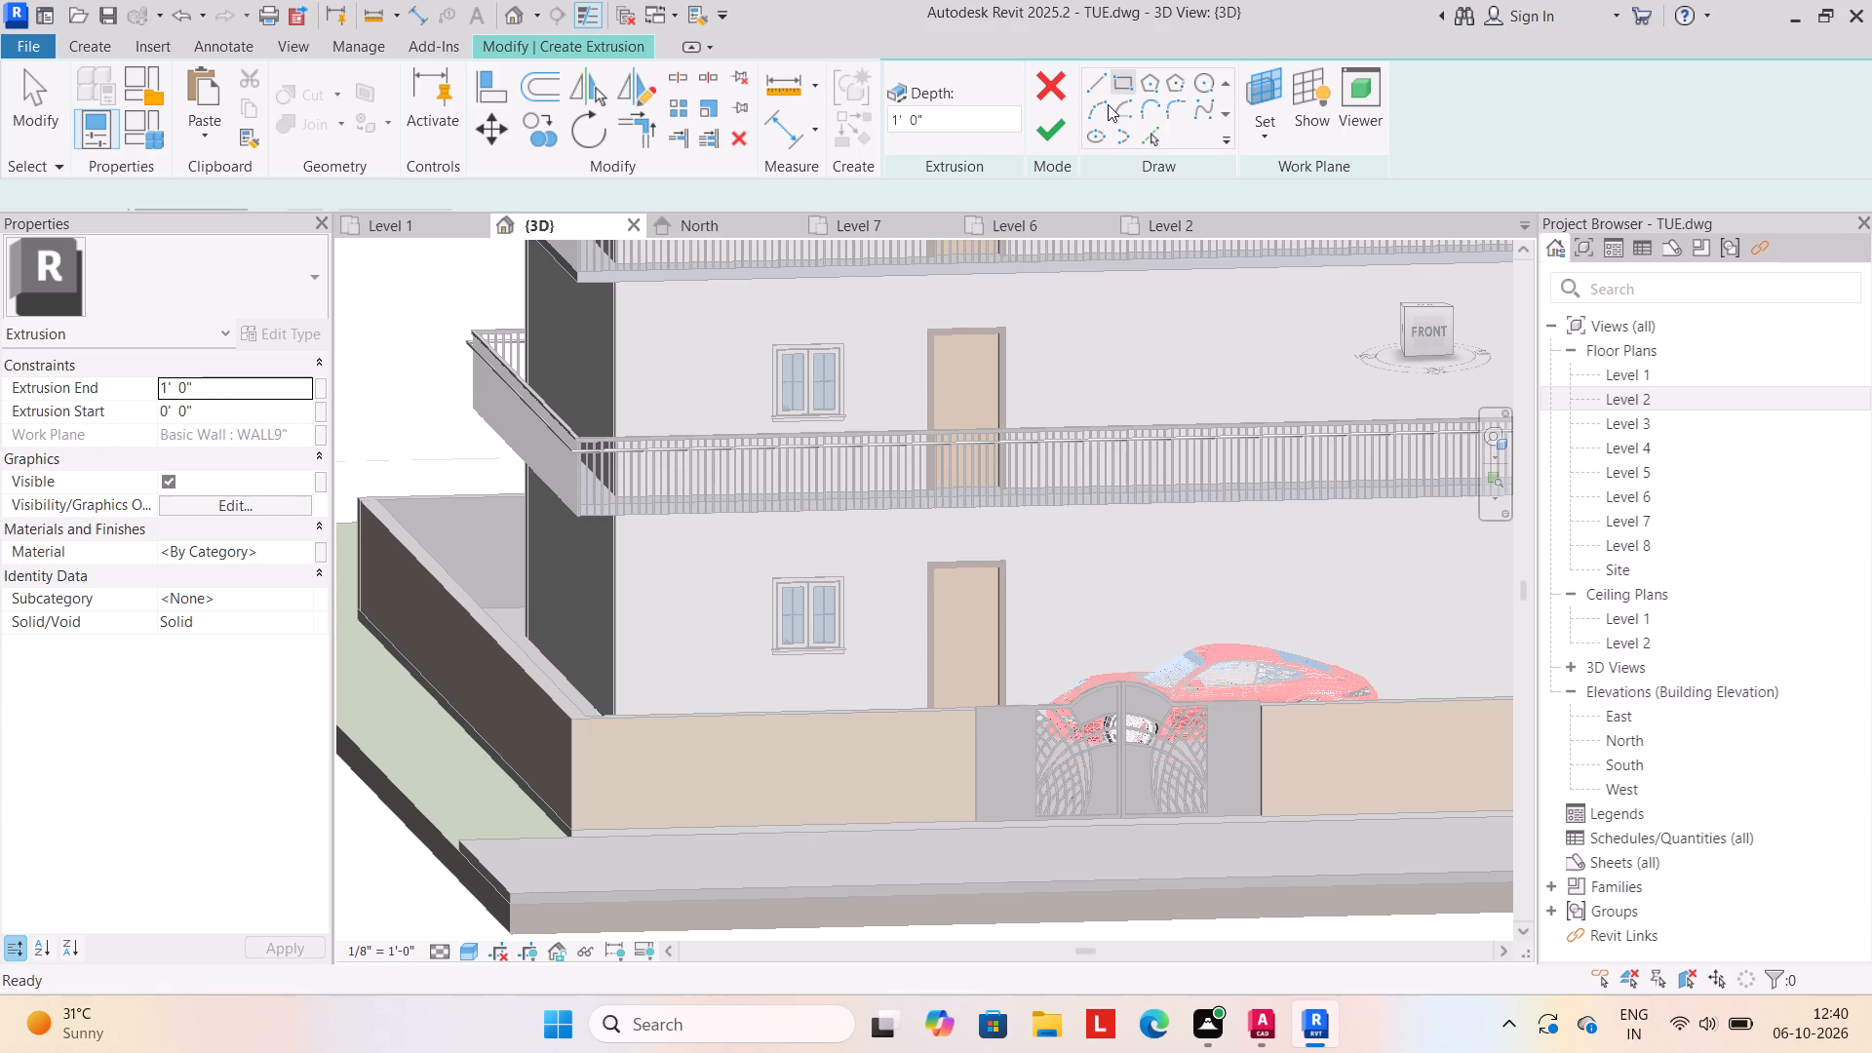
left_click(605, 747)
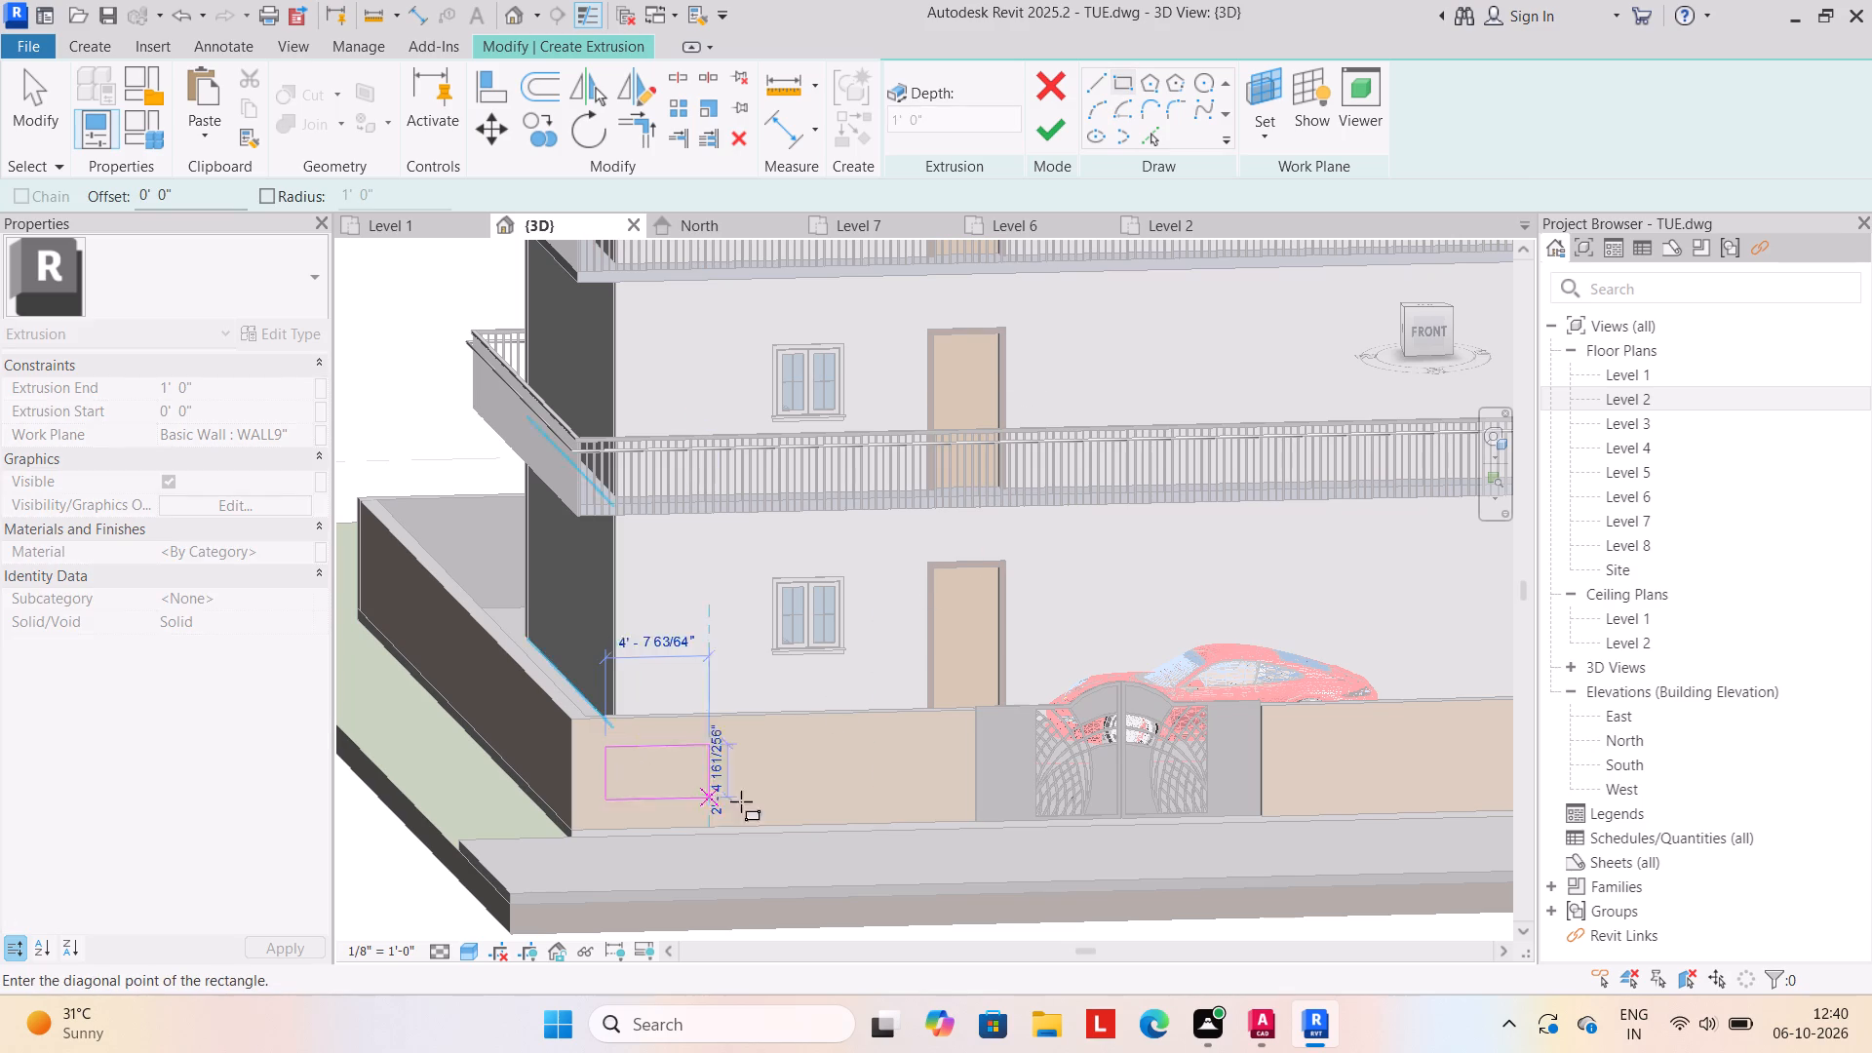
left_click(937, 799)
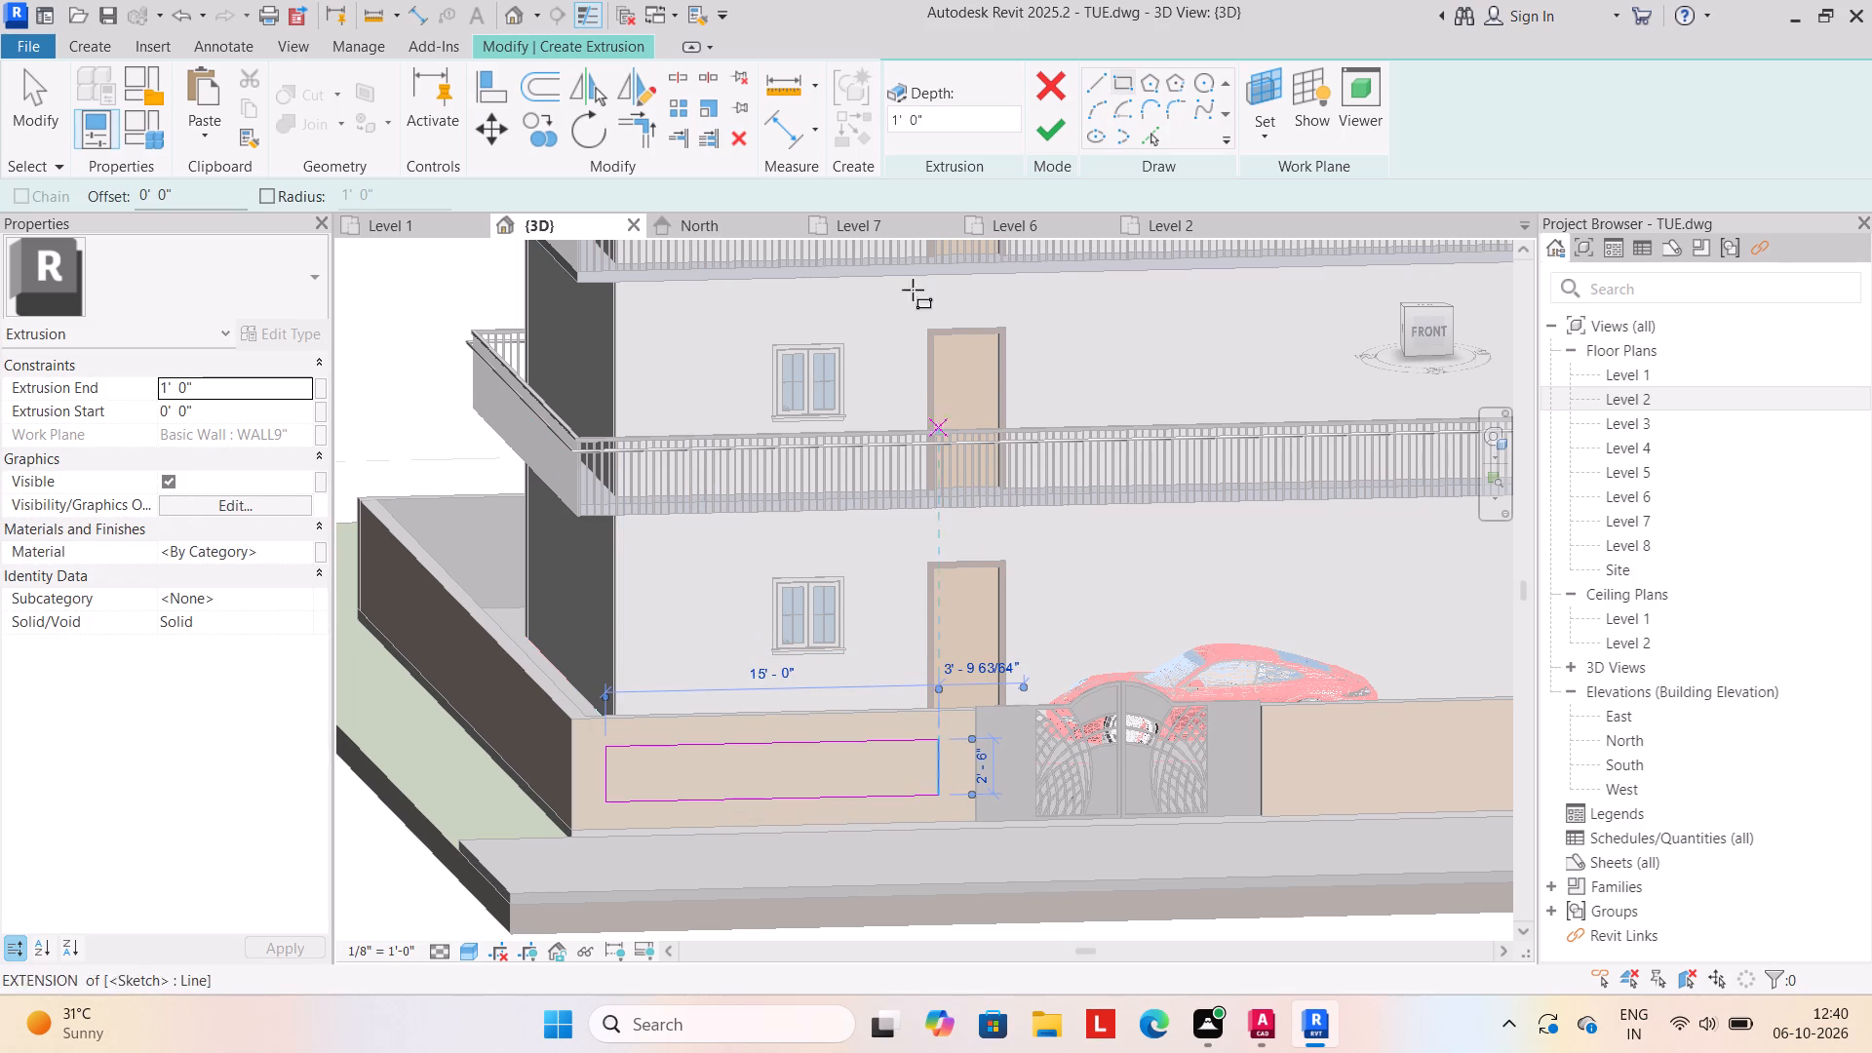
left_click(1058, 122)
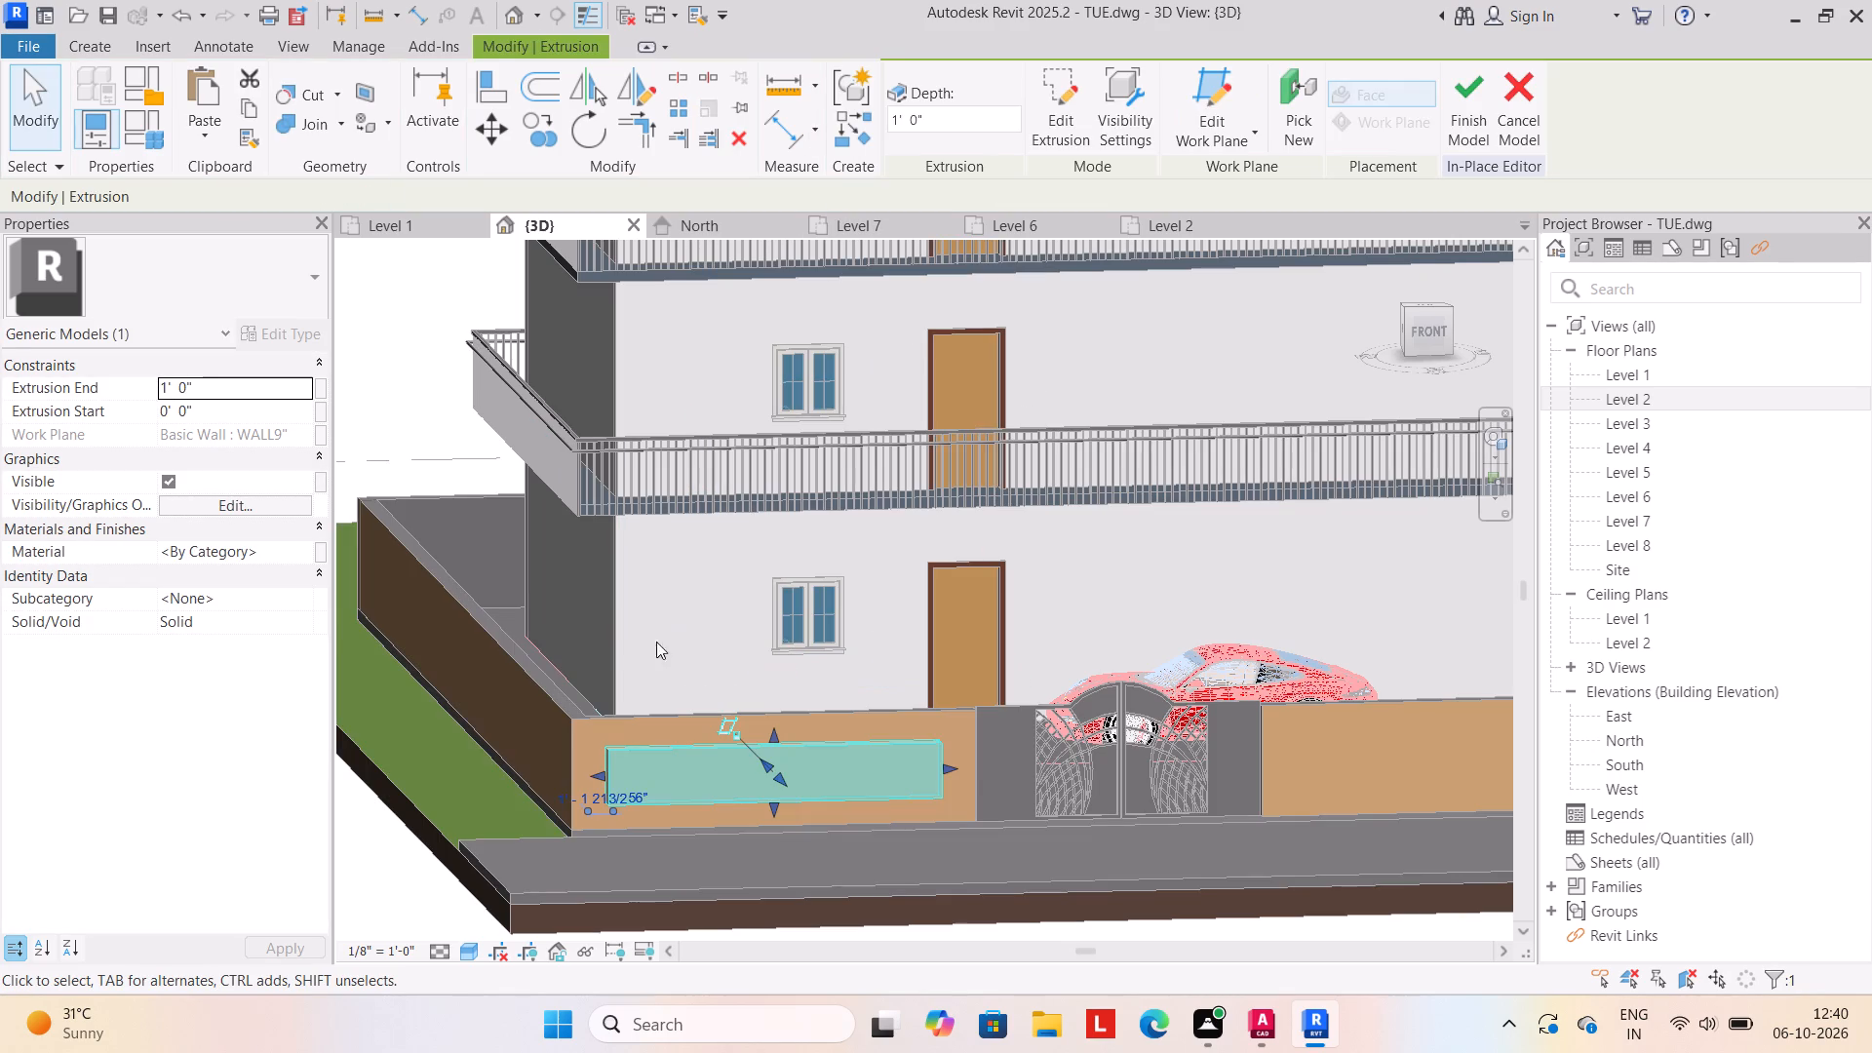
left_click(1474, 103)
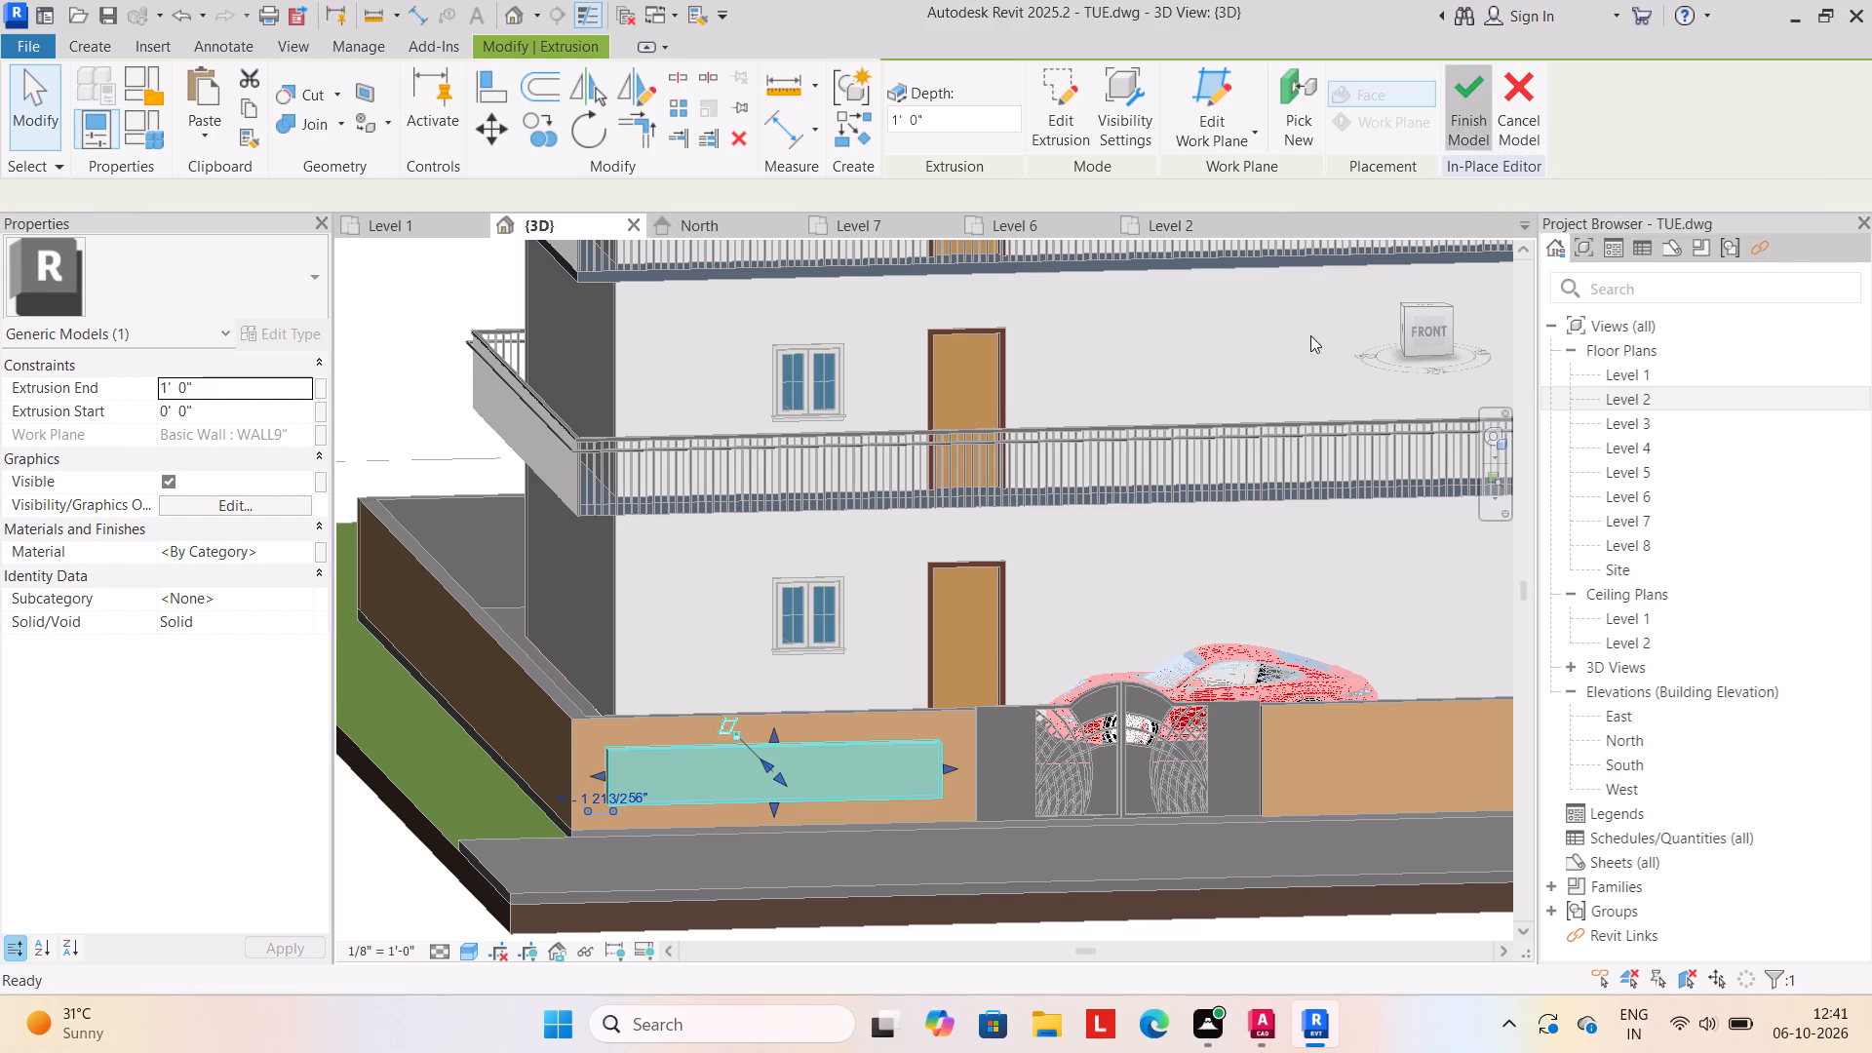
Start a new in-place component in the Generic Models category with the default name.
scroll(1211, 778, "down", 2)
middle_click_drag(1203, 747, 731, 603)
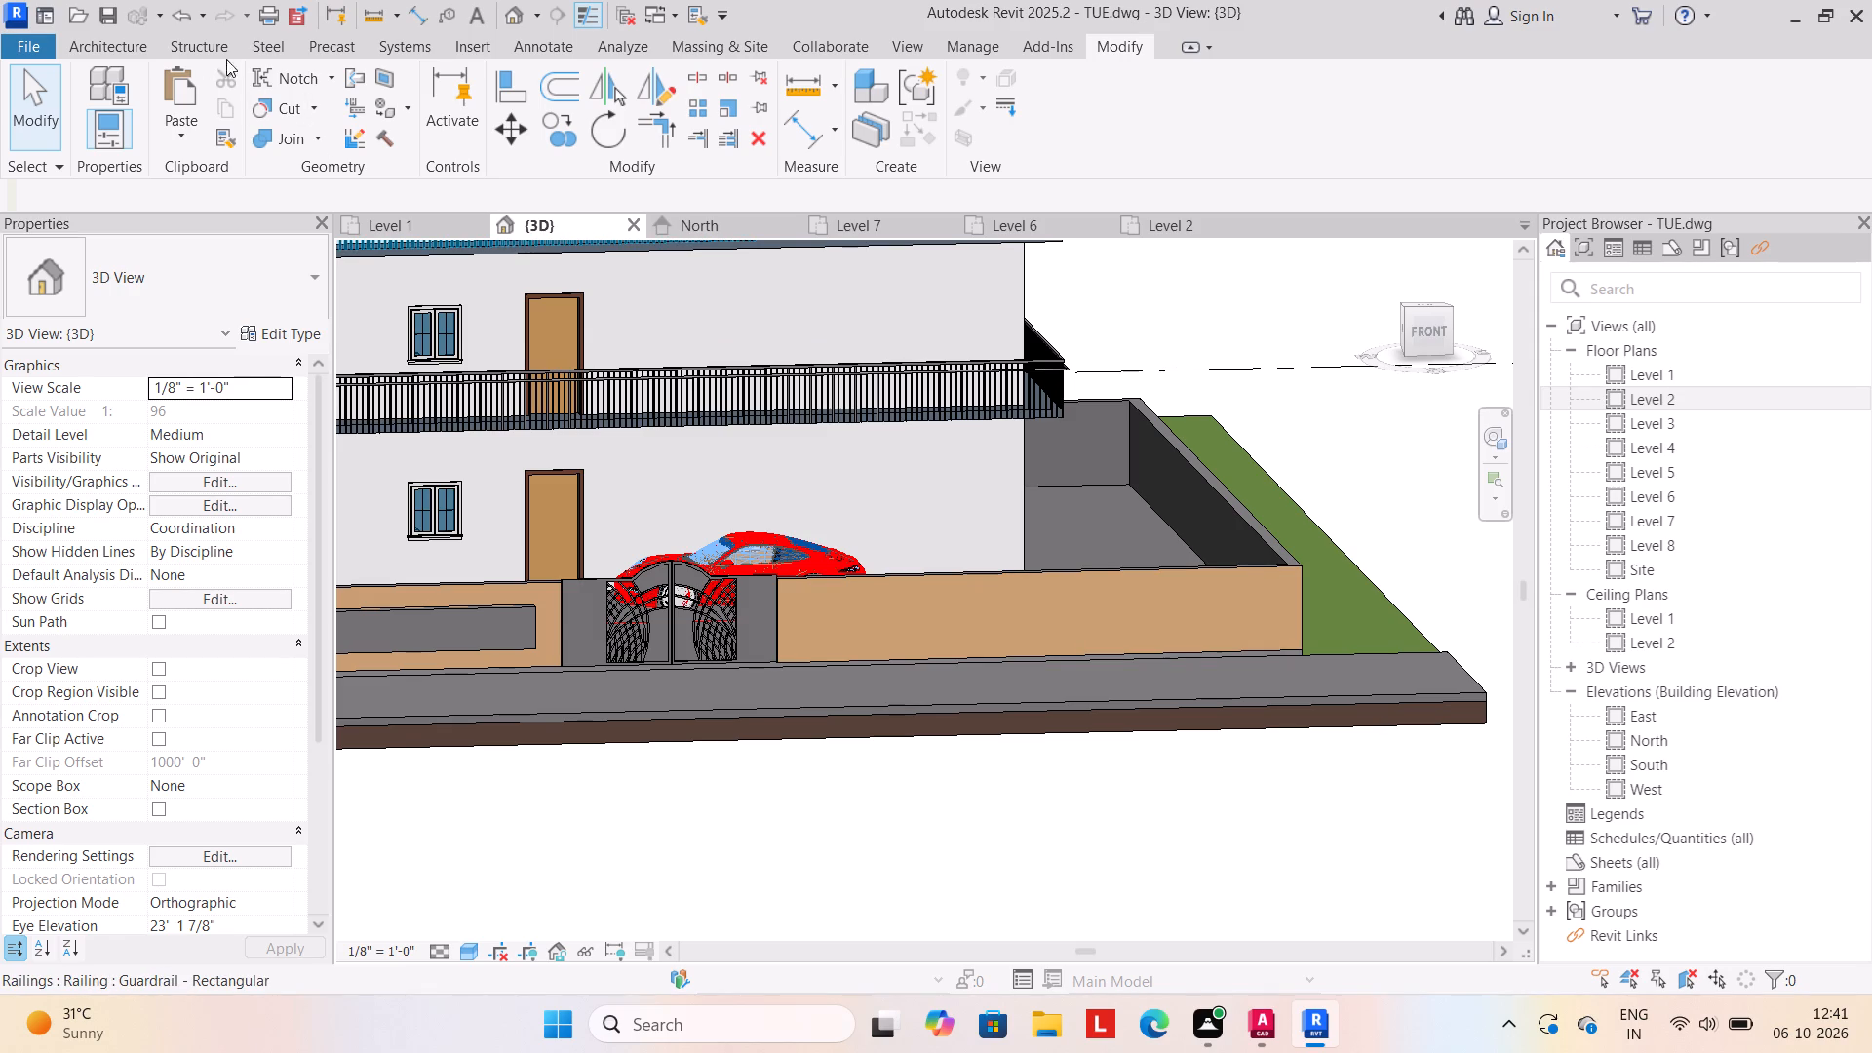
left_click(91, 41)
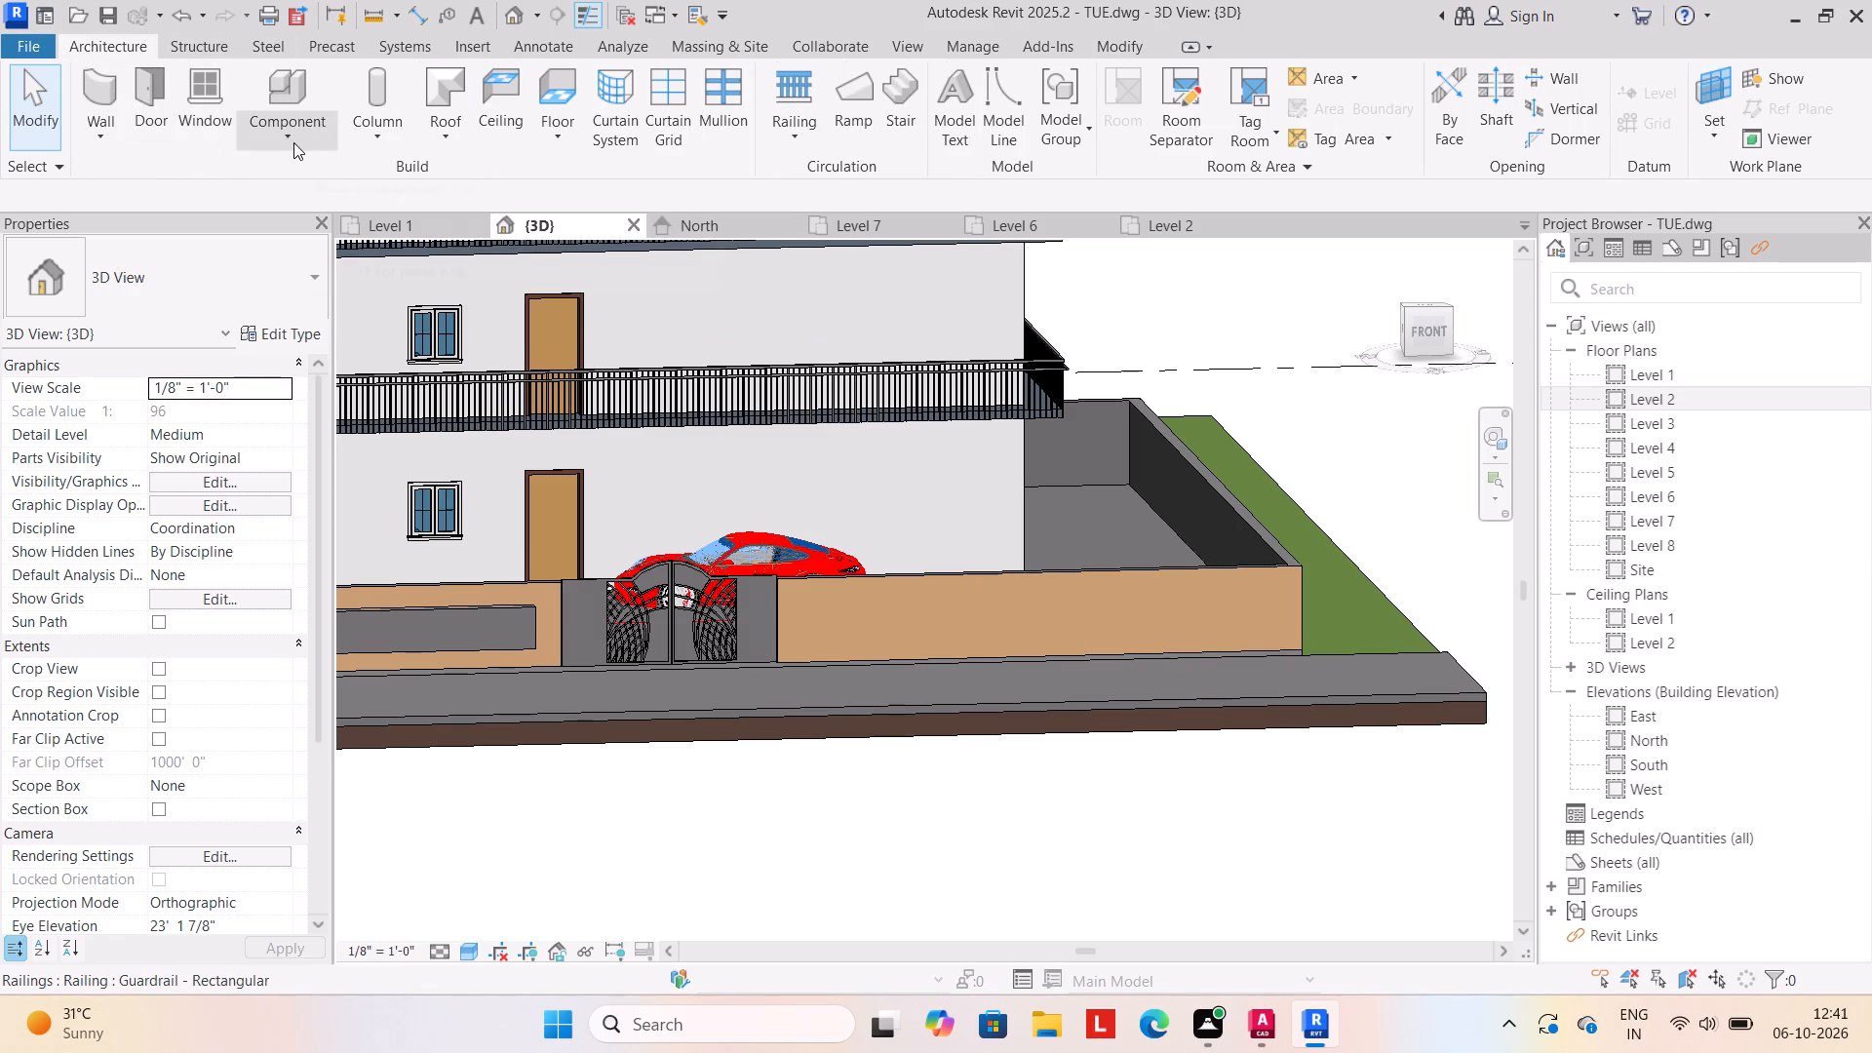
left_click(293, 142)
left_click(311, 227)
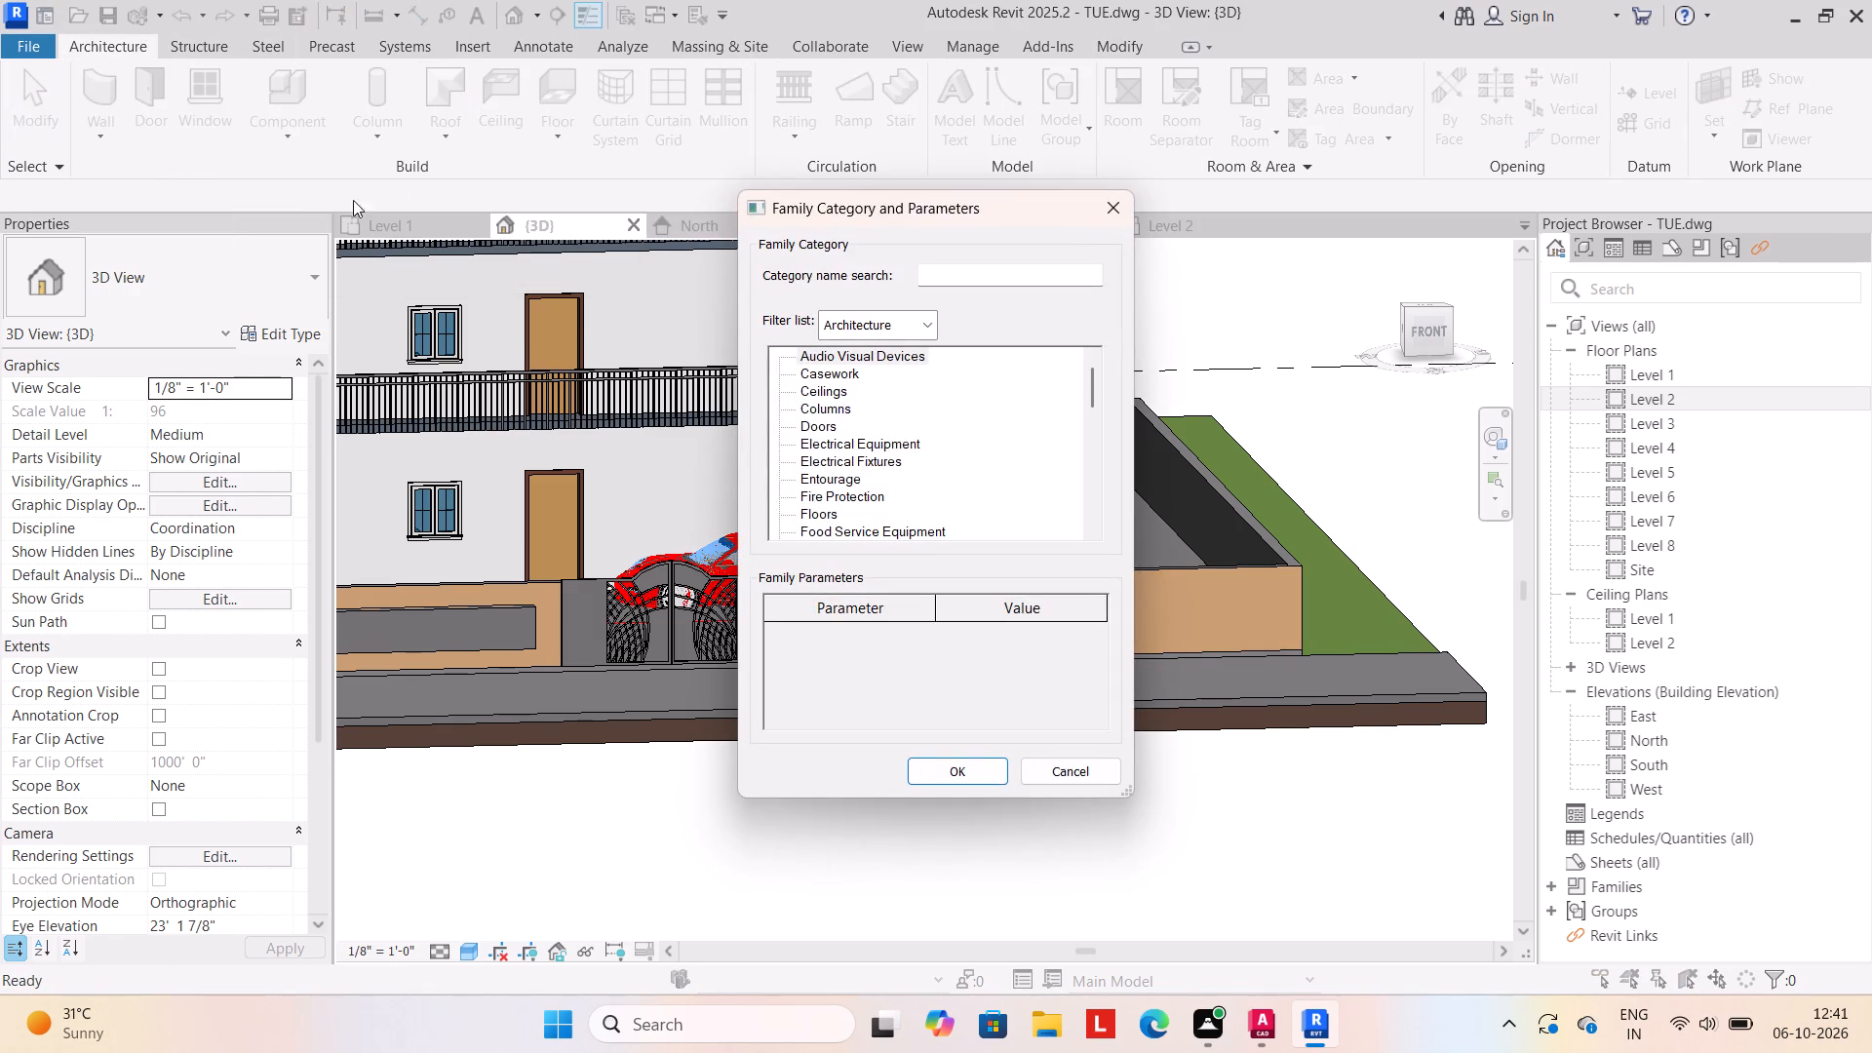
scroll(858, 412, "down", 5)
left_click(859, 500)
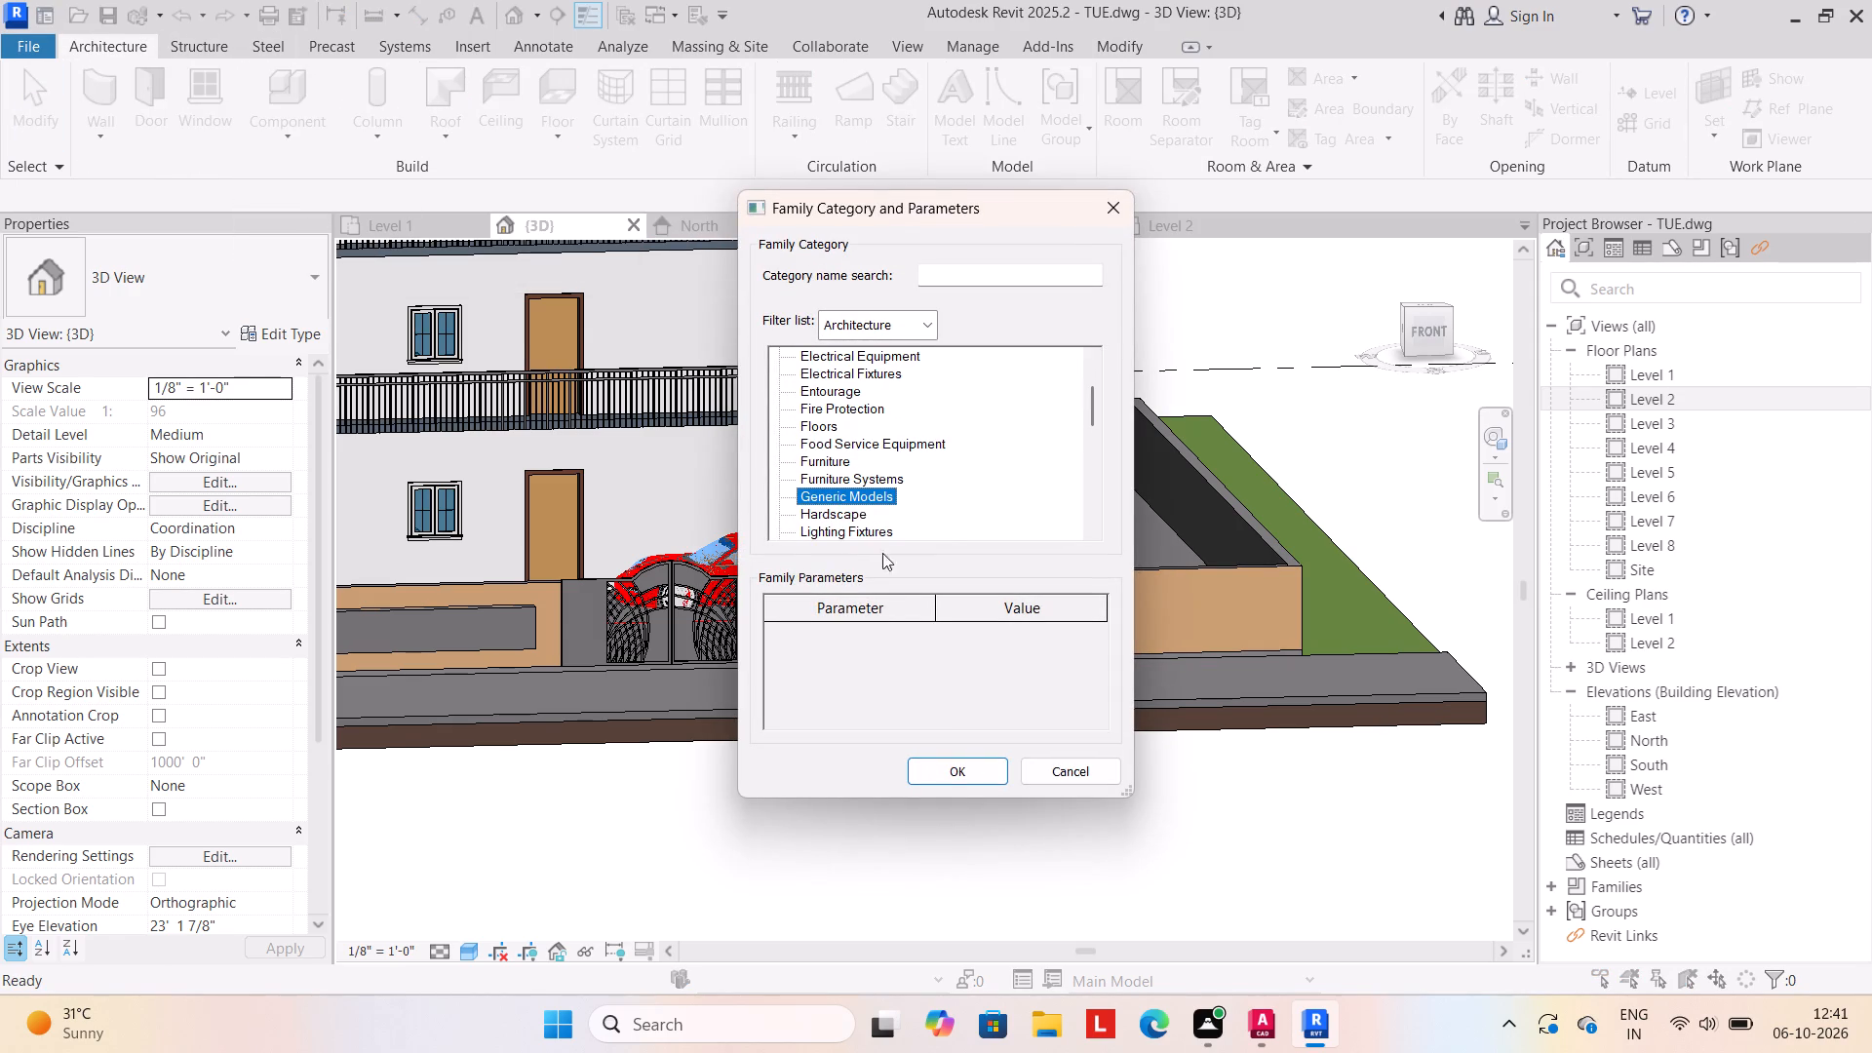
left_click(943, 765)
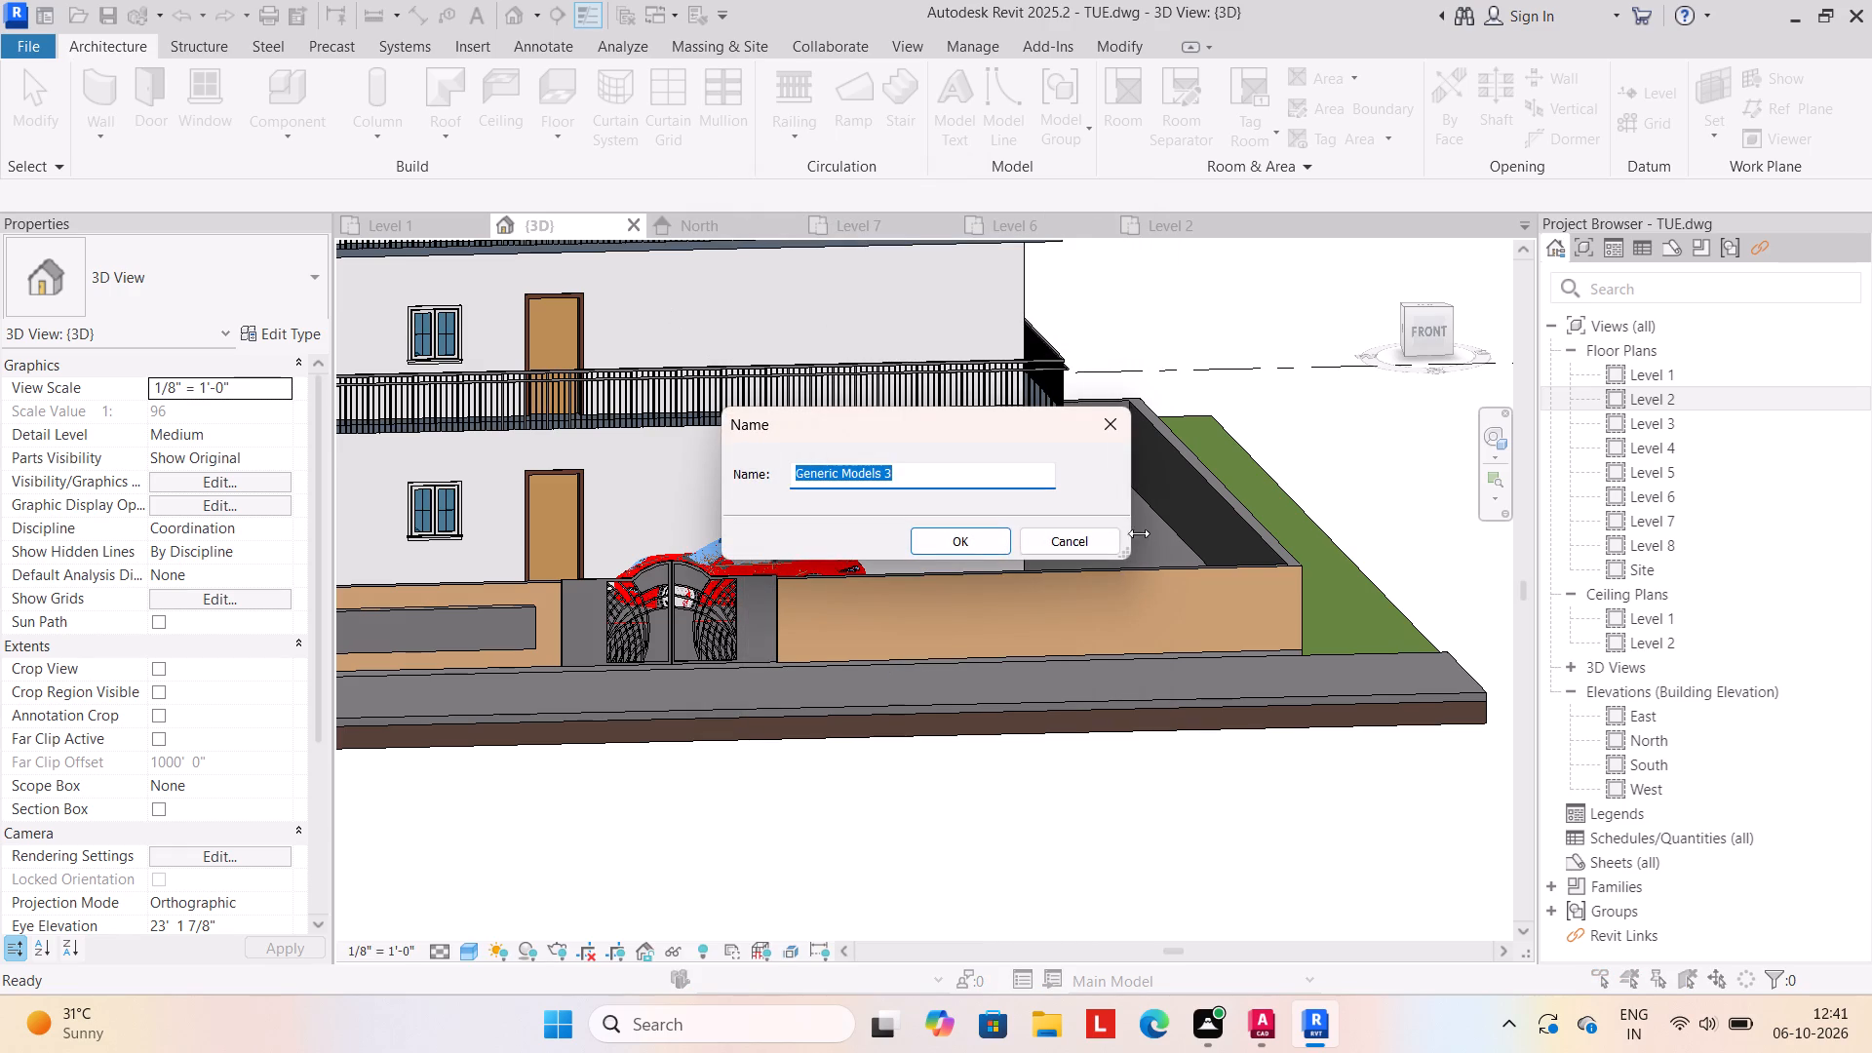
left_click(971, 543)
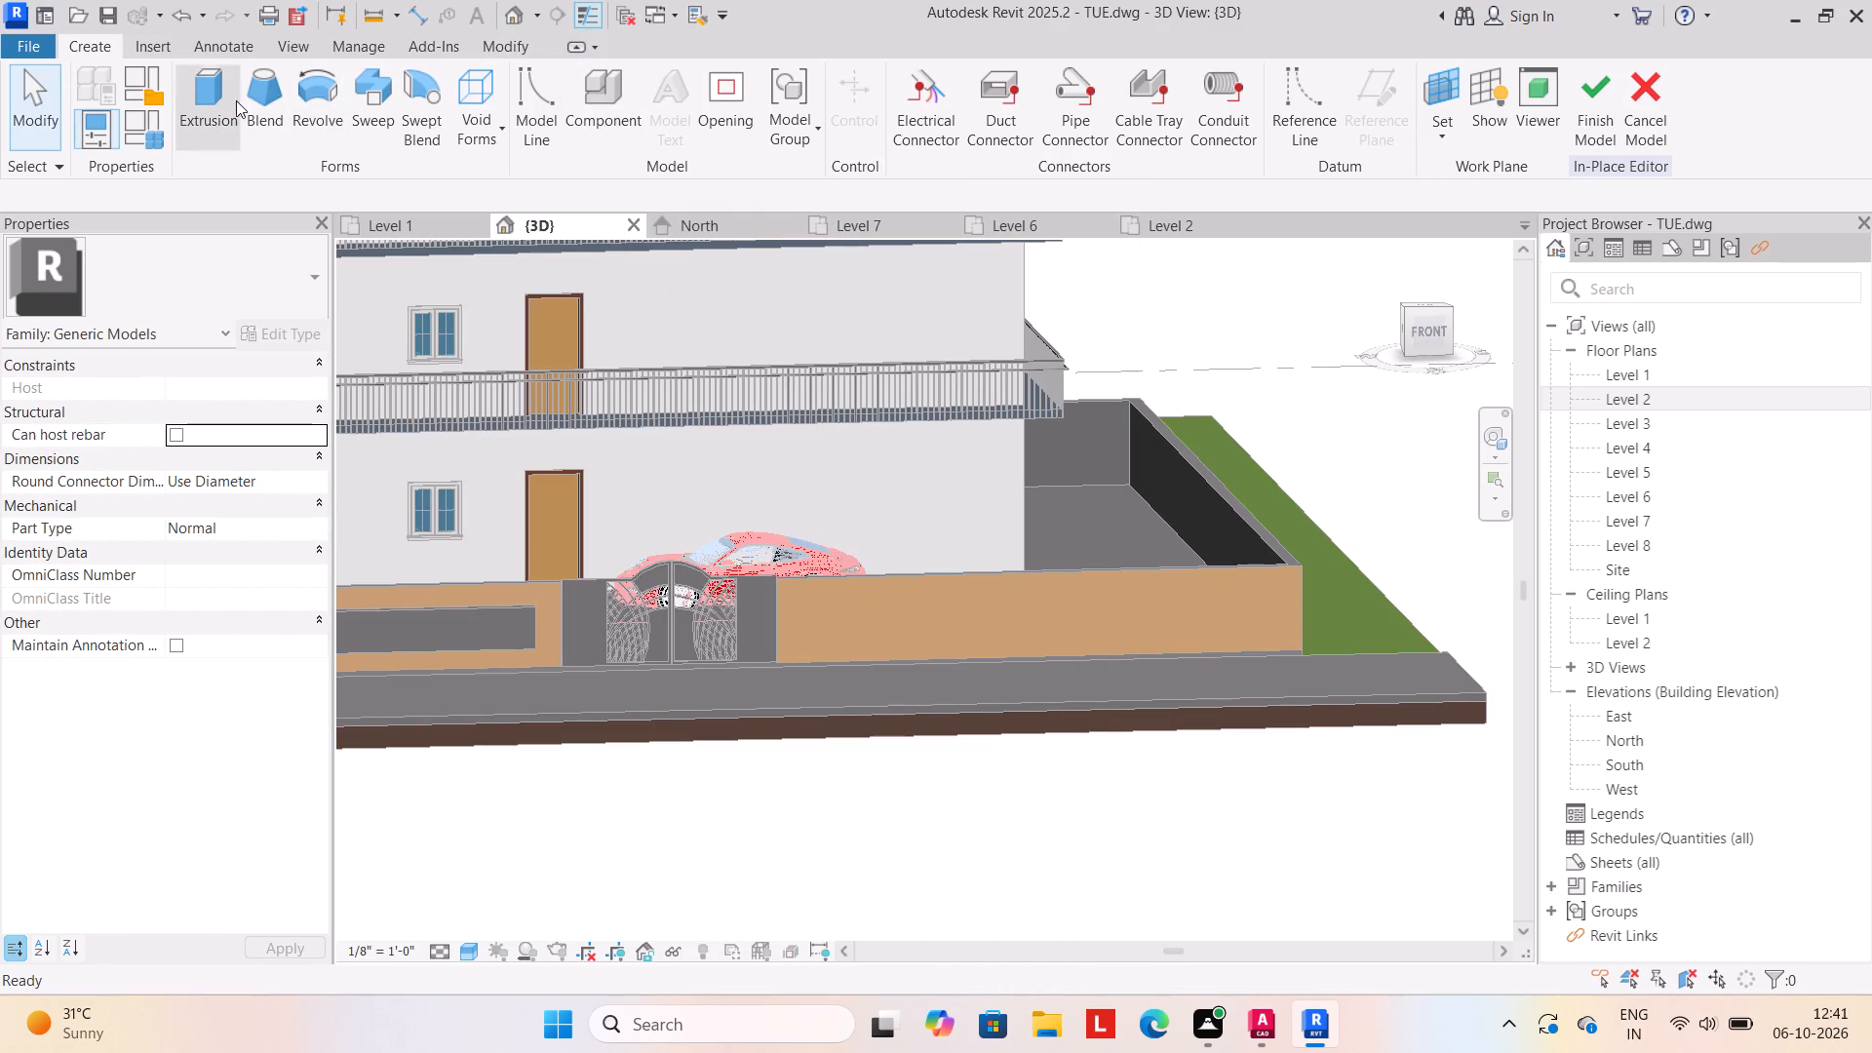
Extrude a 29'-0" by 3'-0" rectangle 1'-0" deep on the front compound wall face right of the gate.
left_click(210, 93)
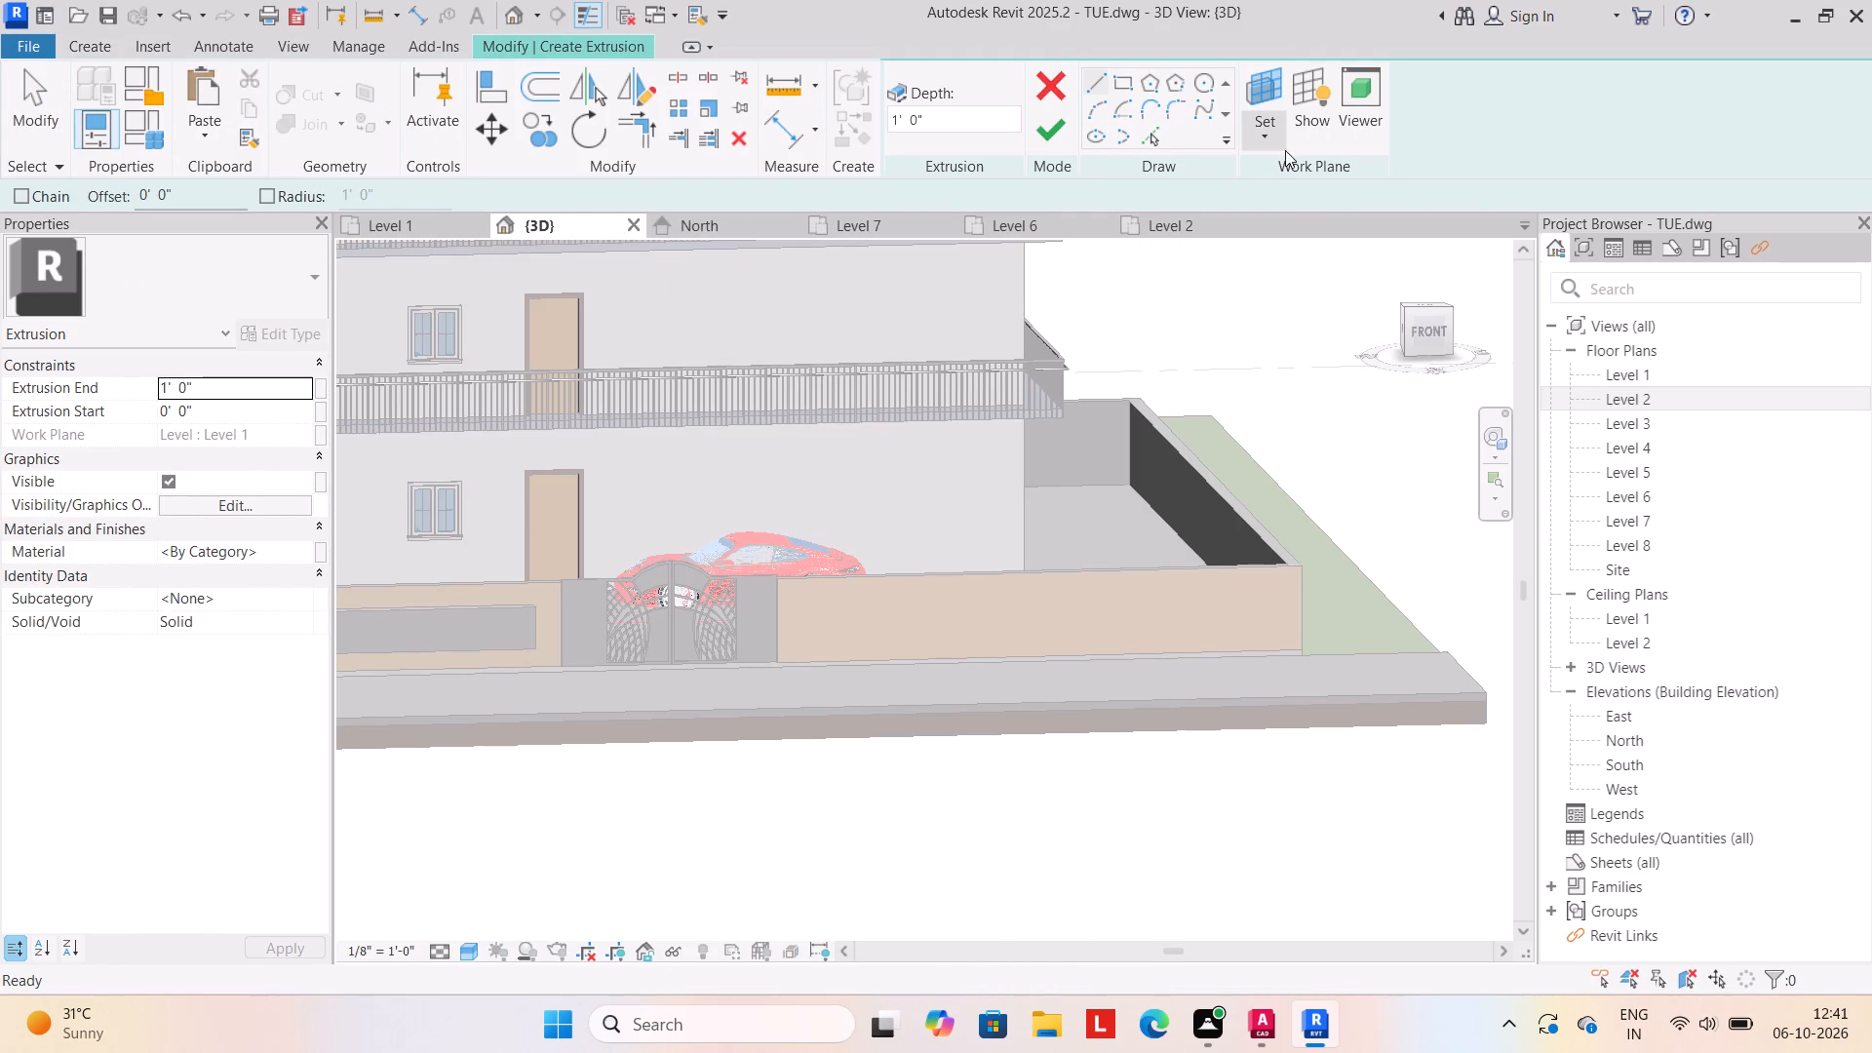
left_click(1275, 145)
left_click(1318, 225)
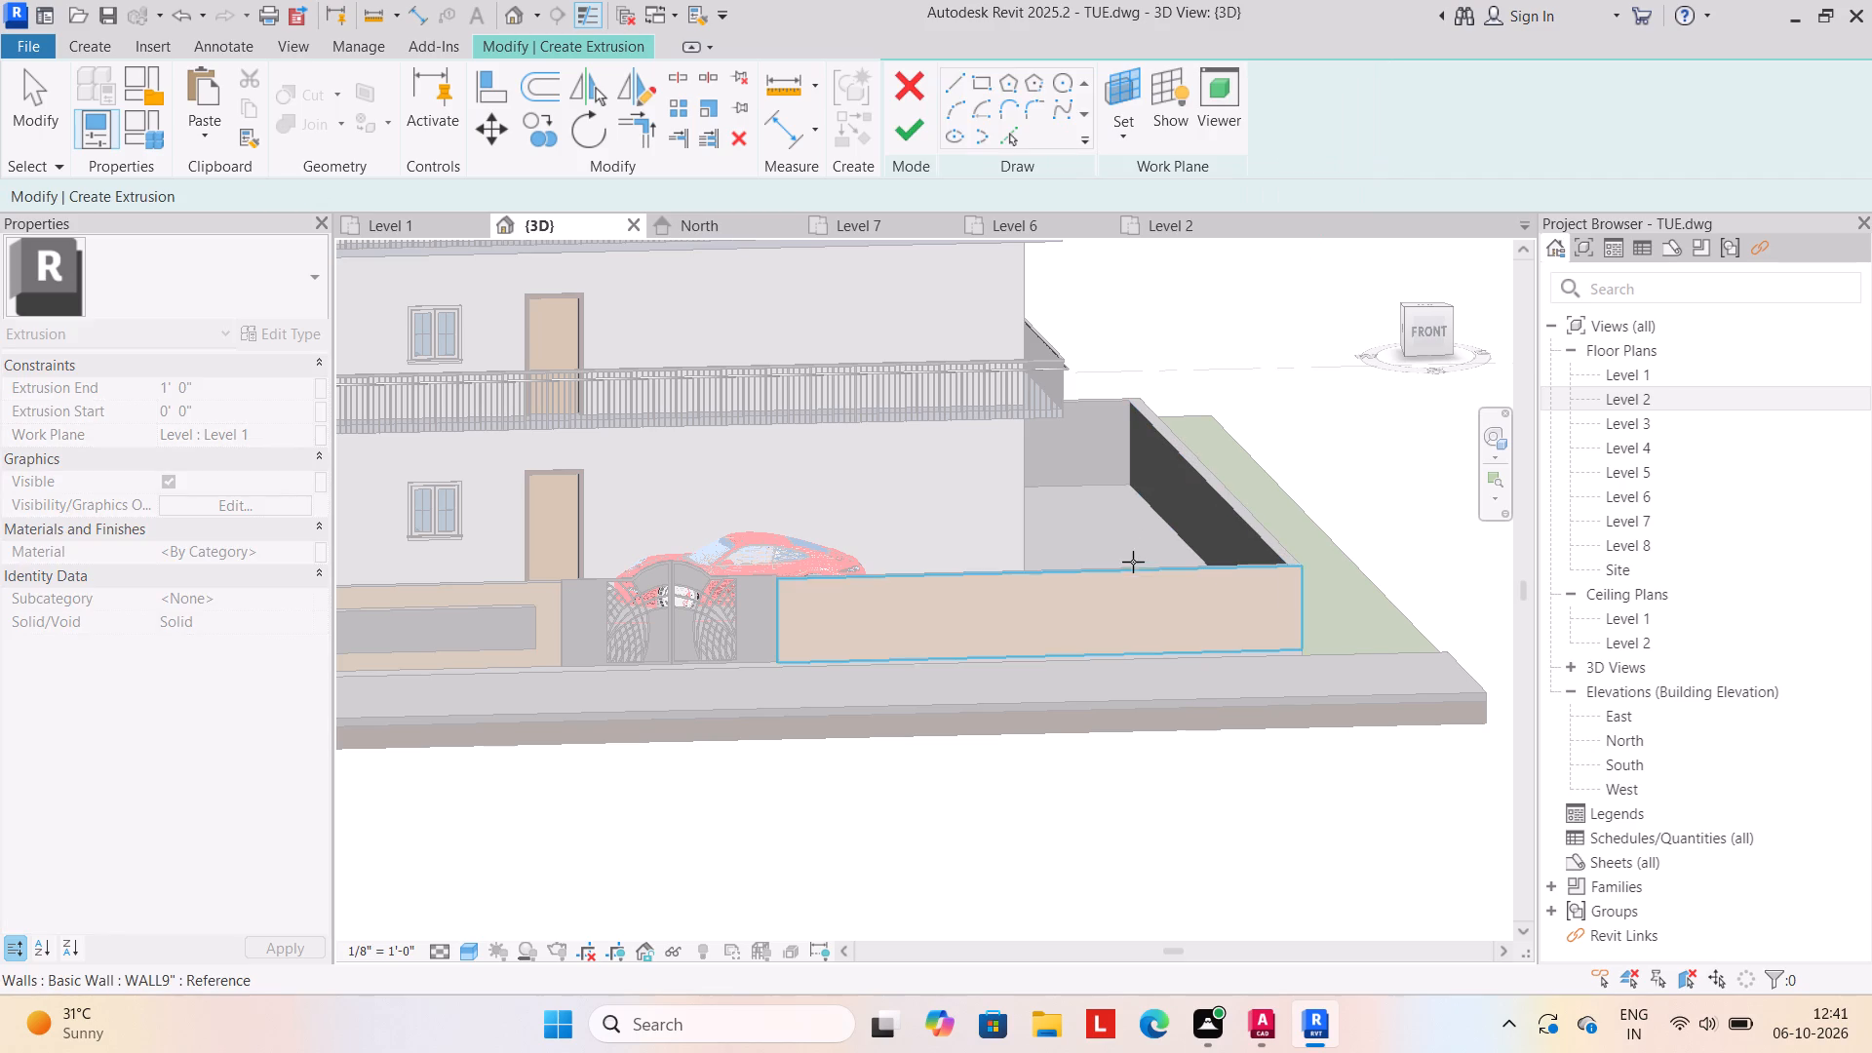
left_click(1130, 567)
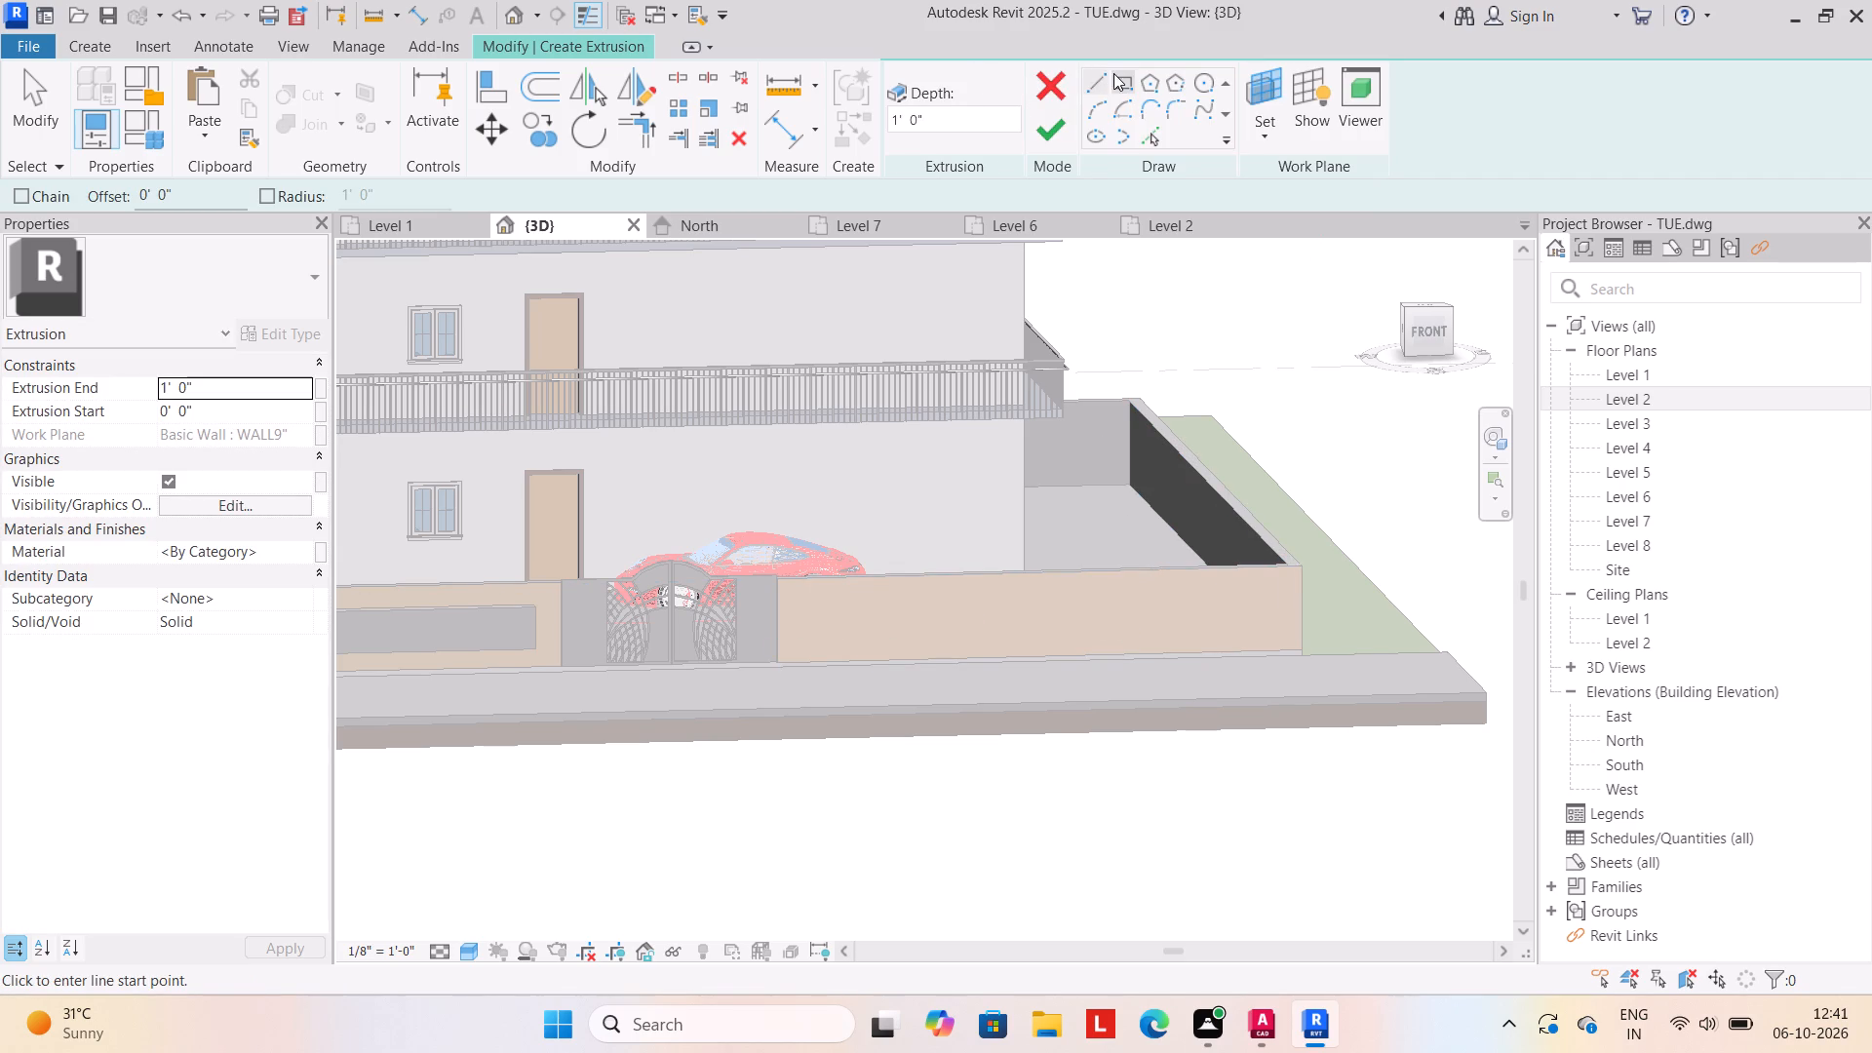
left_click(1124, 74)
left_click(805, 601)
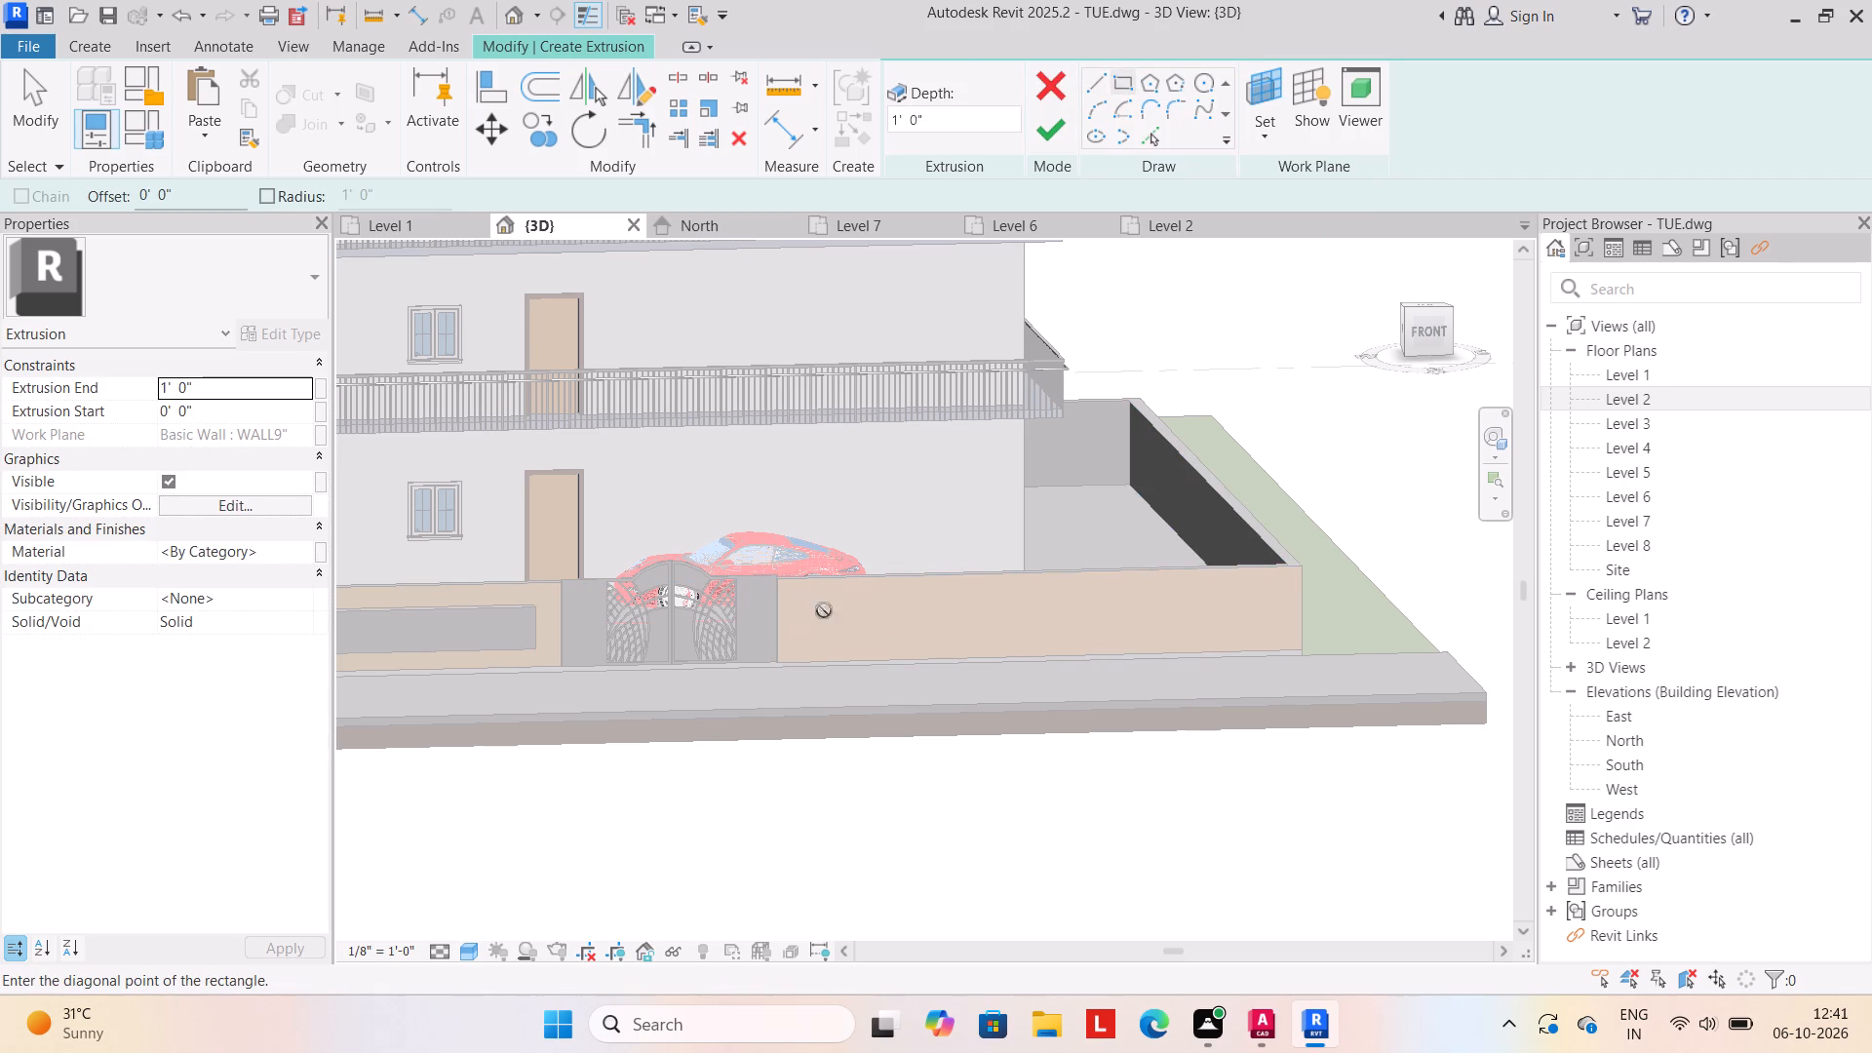
left_click(1288, 637)
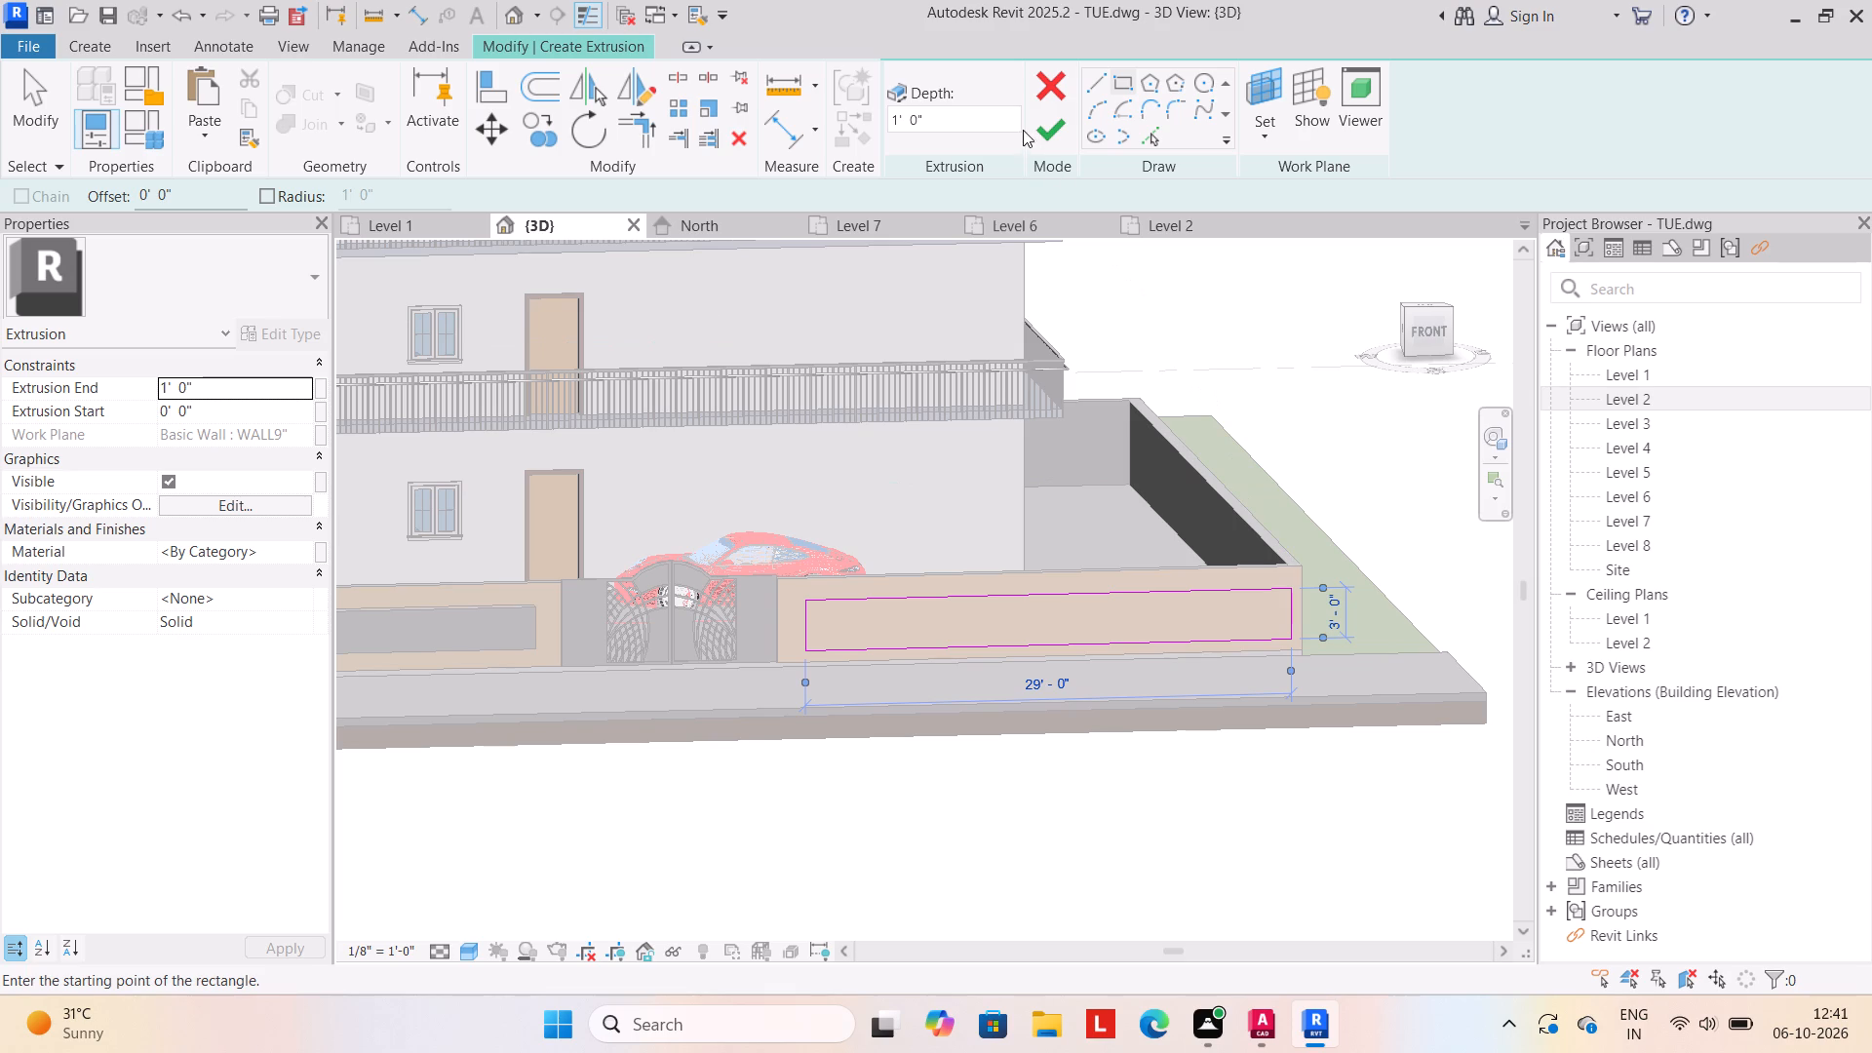
left_click(1033, 124)
left_click(982, 836)
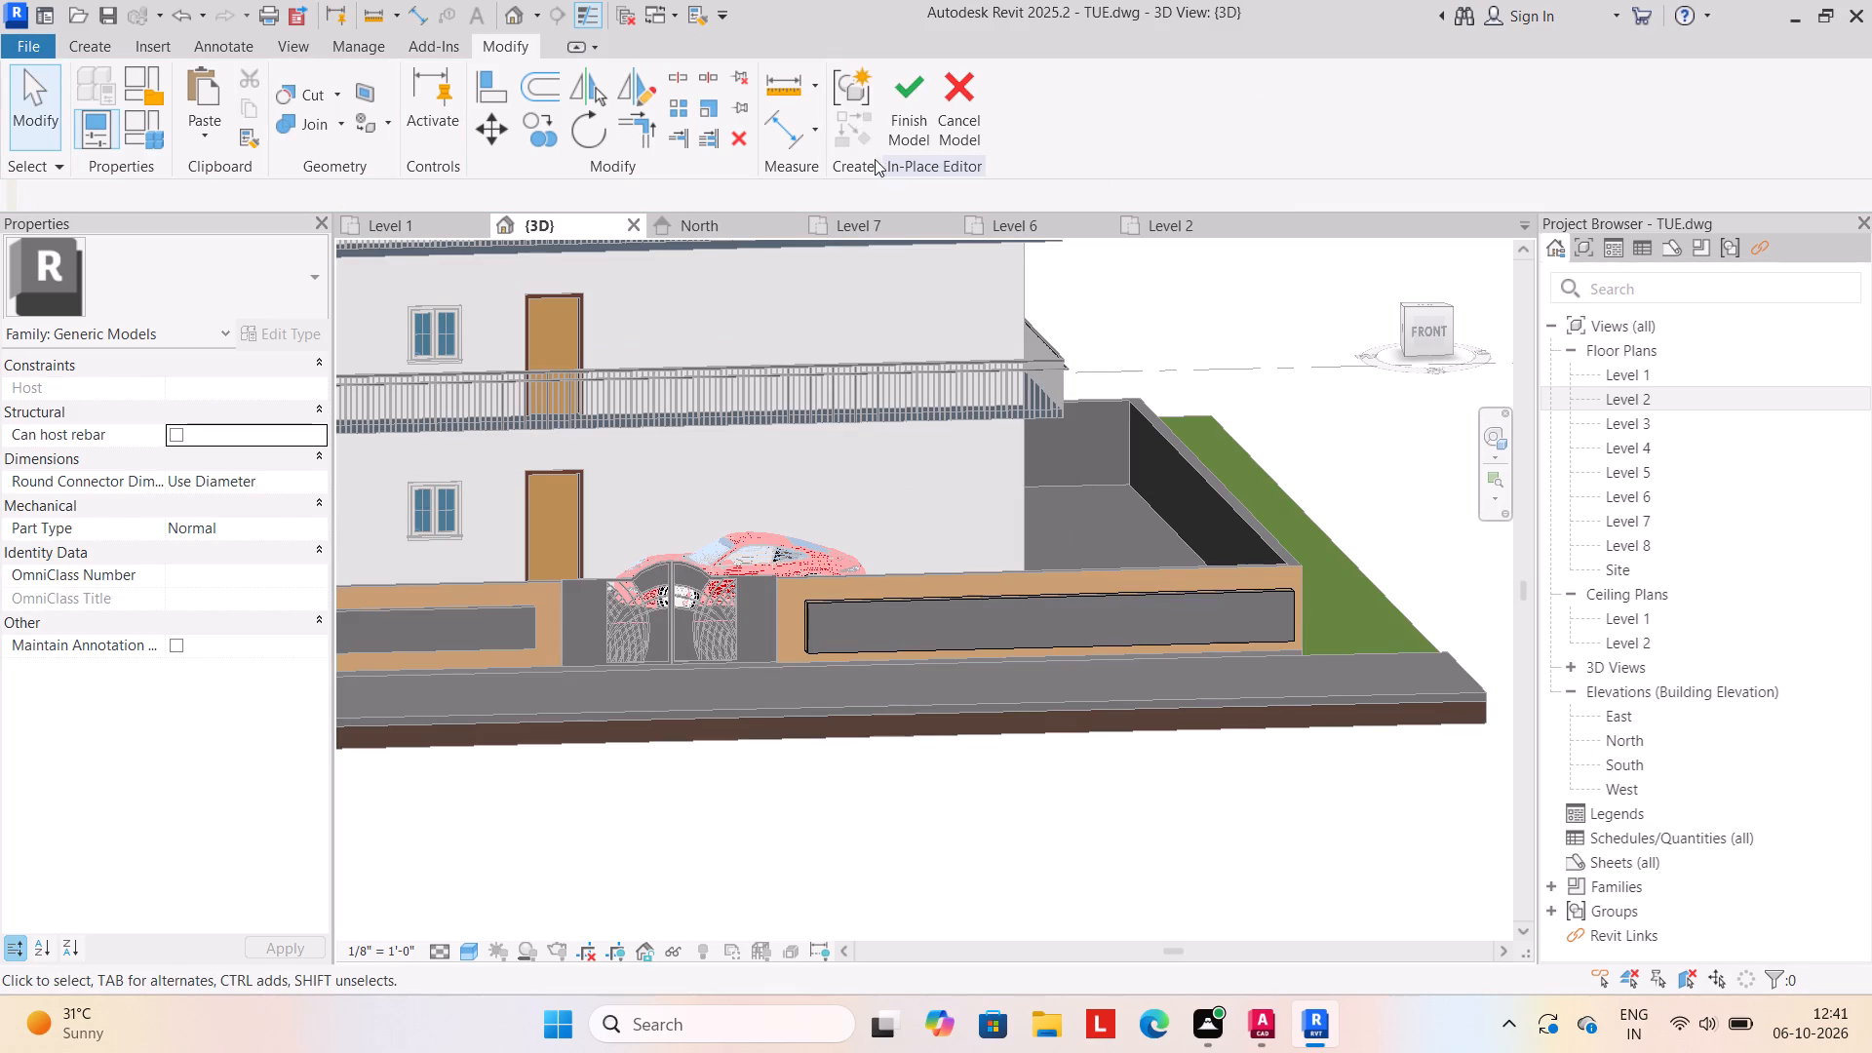
Finish the in-place model of the panel right of the gate.
left_click(908, 84)
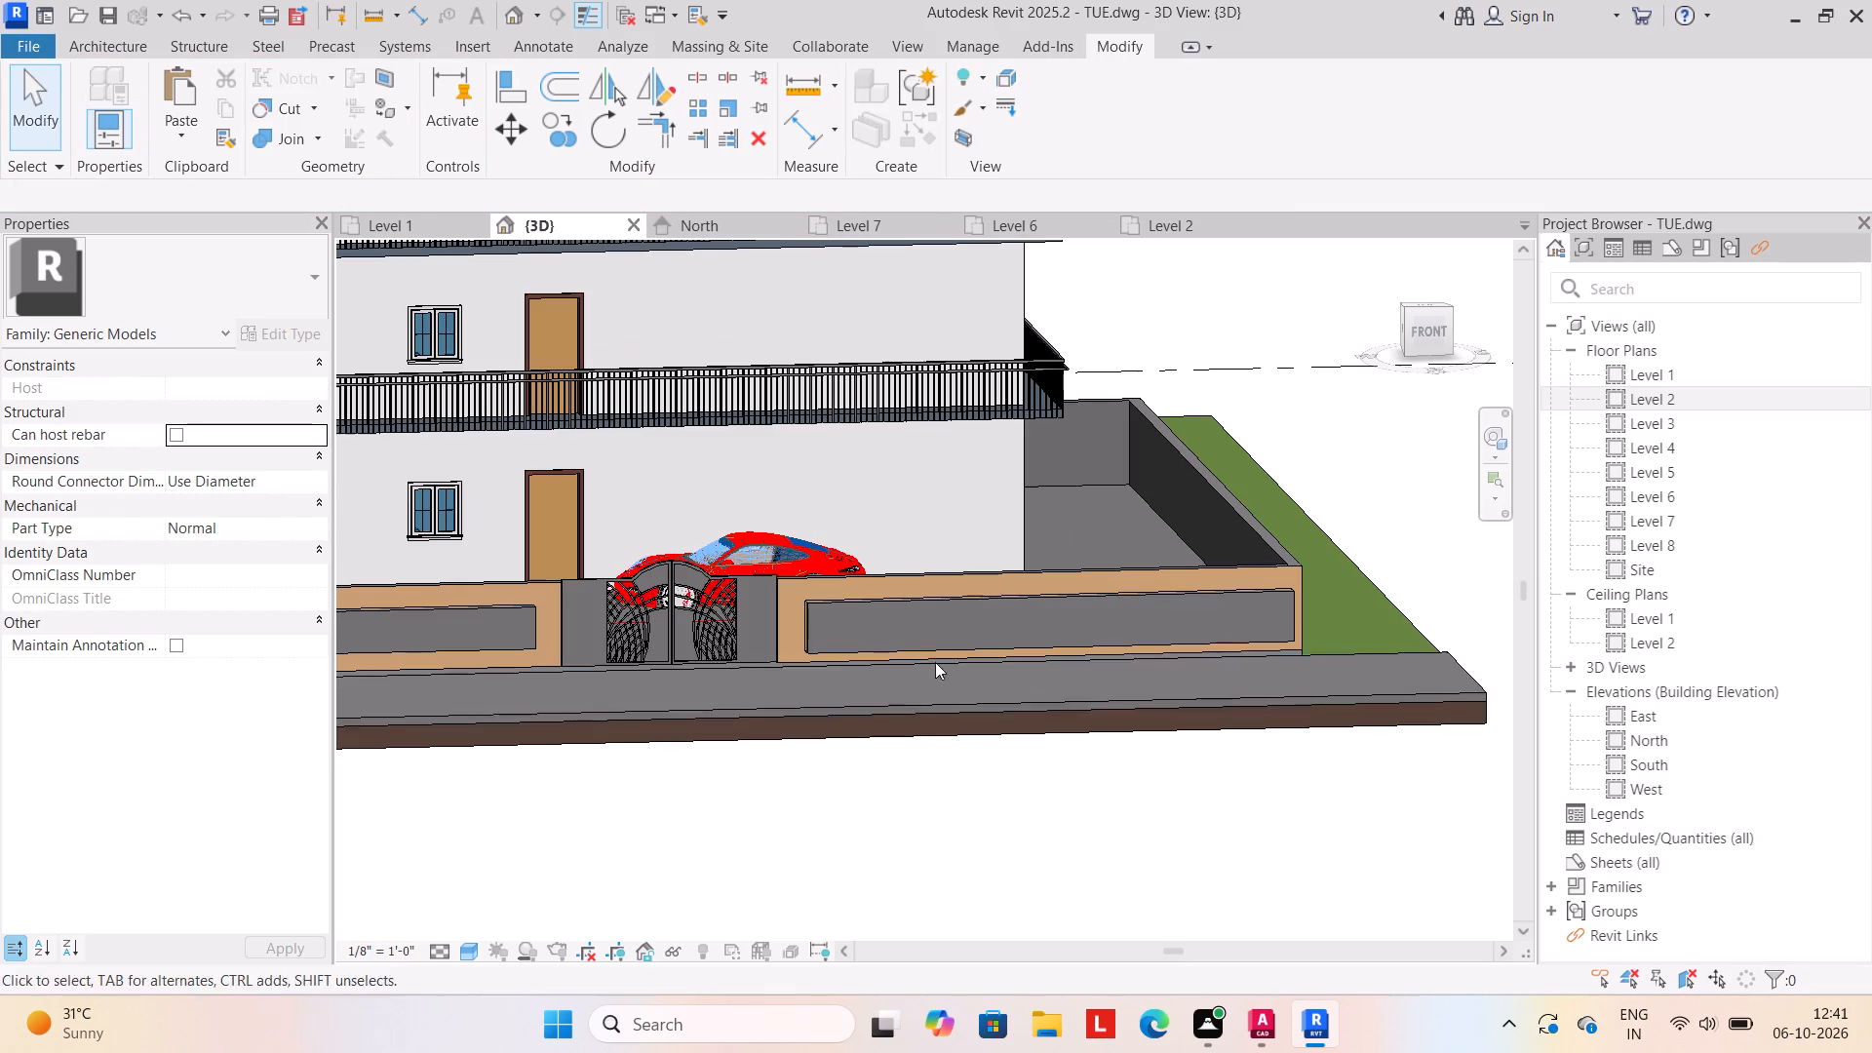
left_click(875, 816)
Edit the panel left of the gate in place, paint its front face with Parking Stripe, and finish the model.
scroll(878, 804, "down", 2)
middle_click_drag(877, 801, 1003, 748)
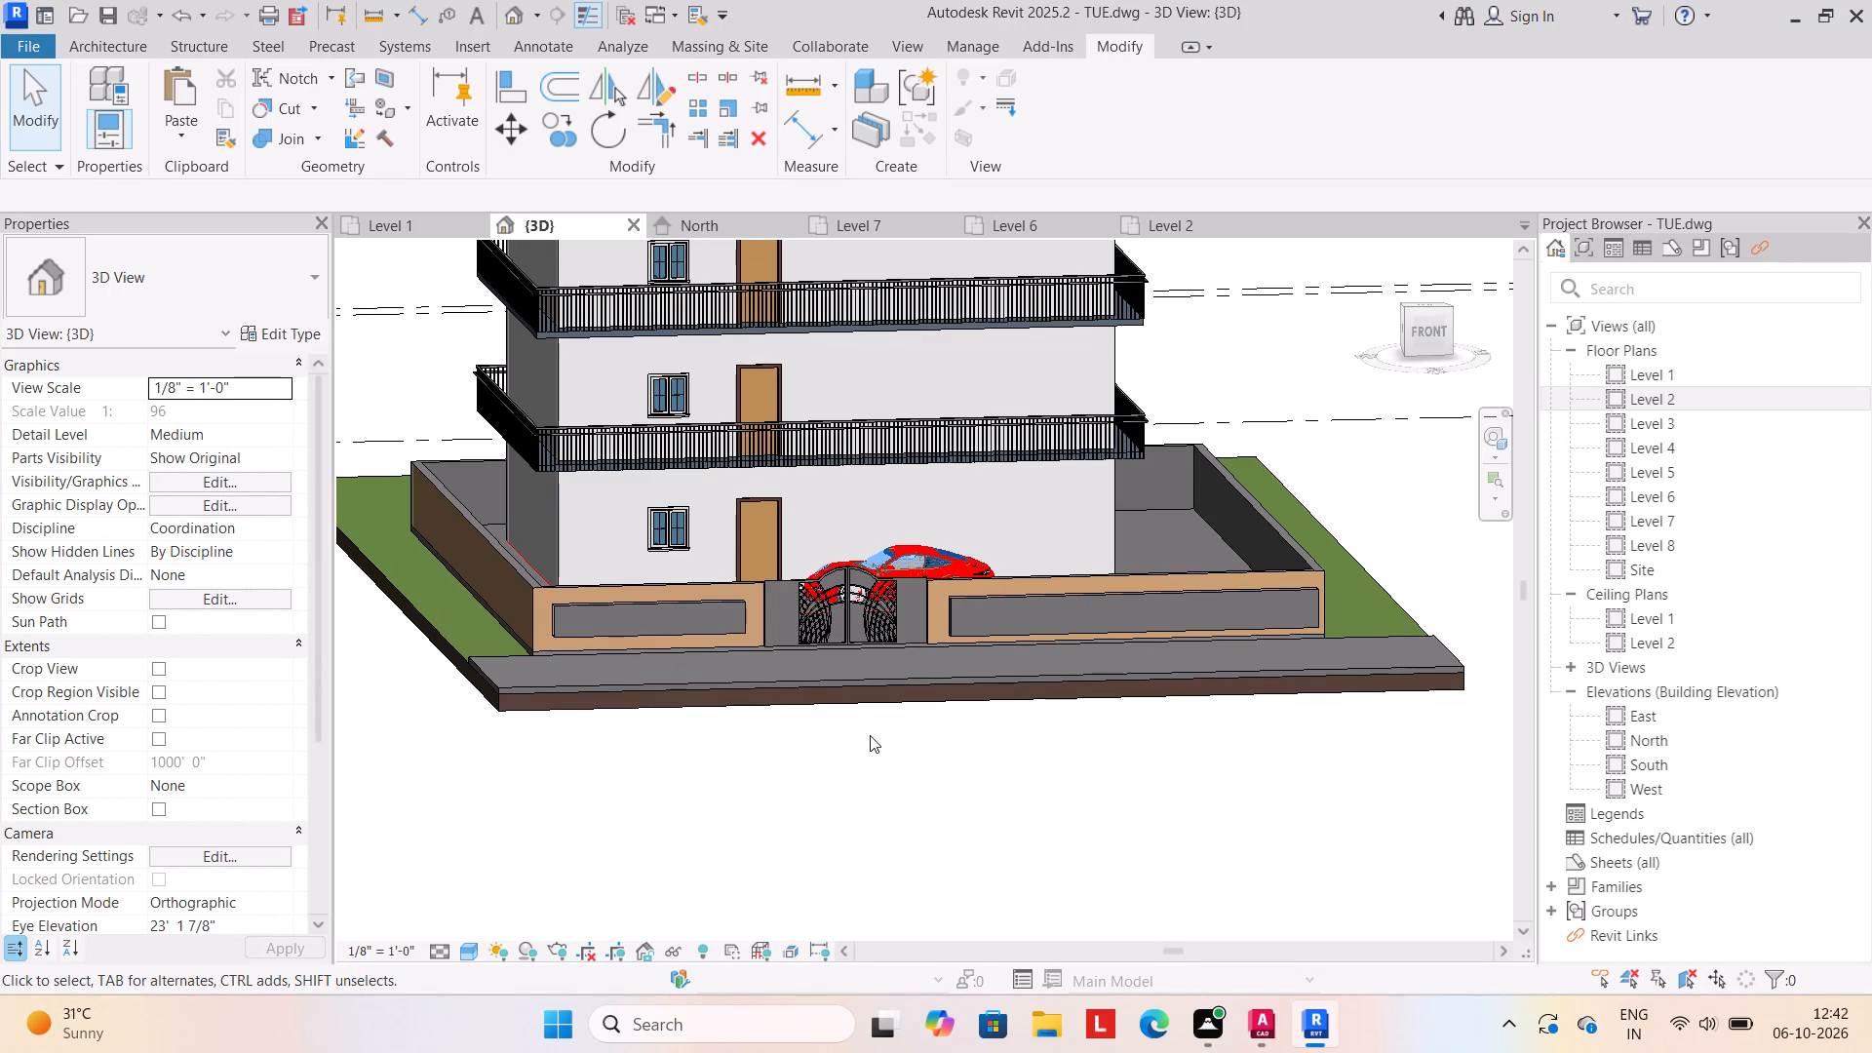
left_click(703, 623)
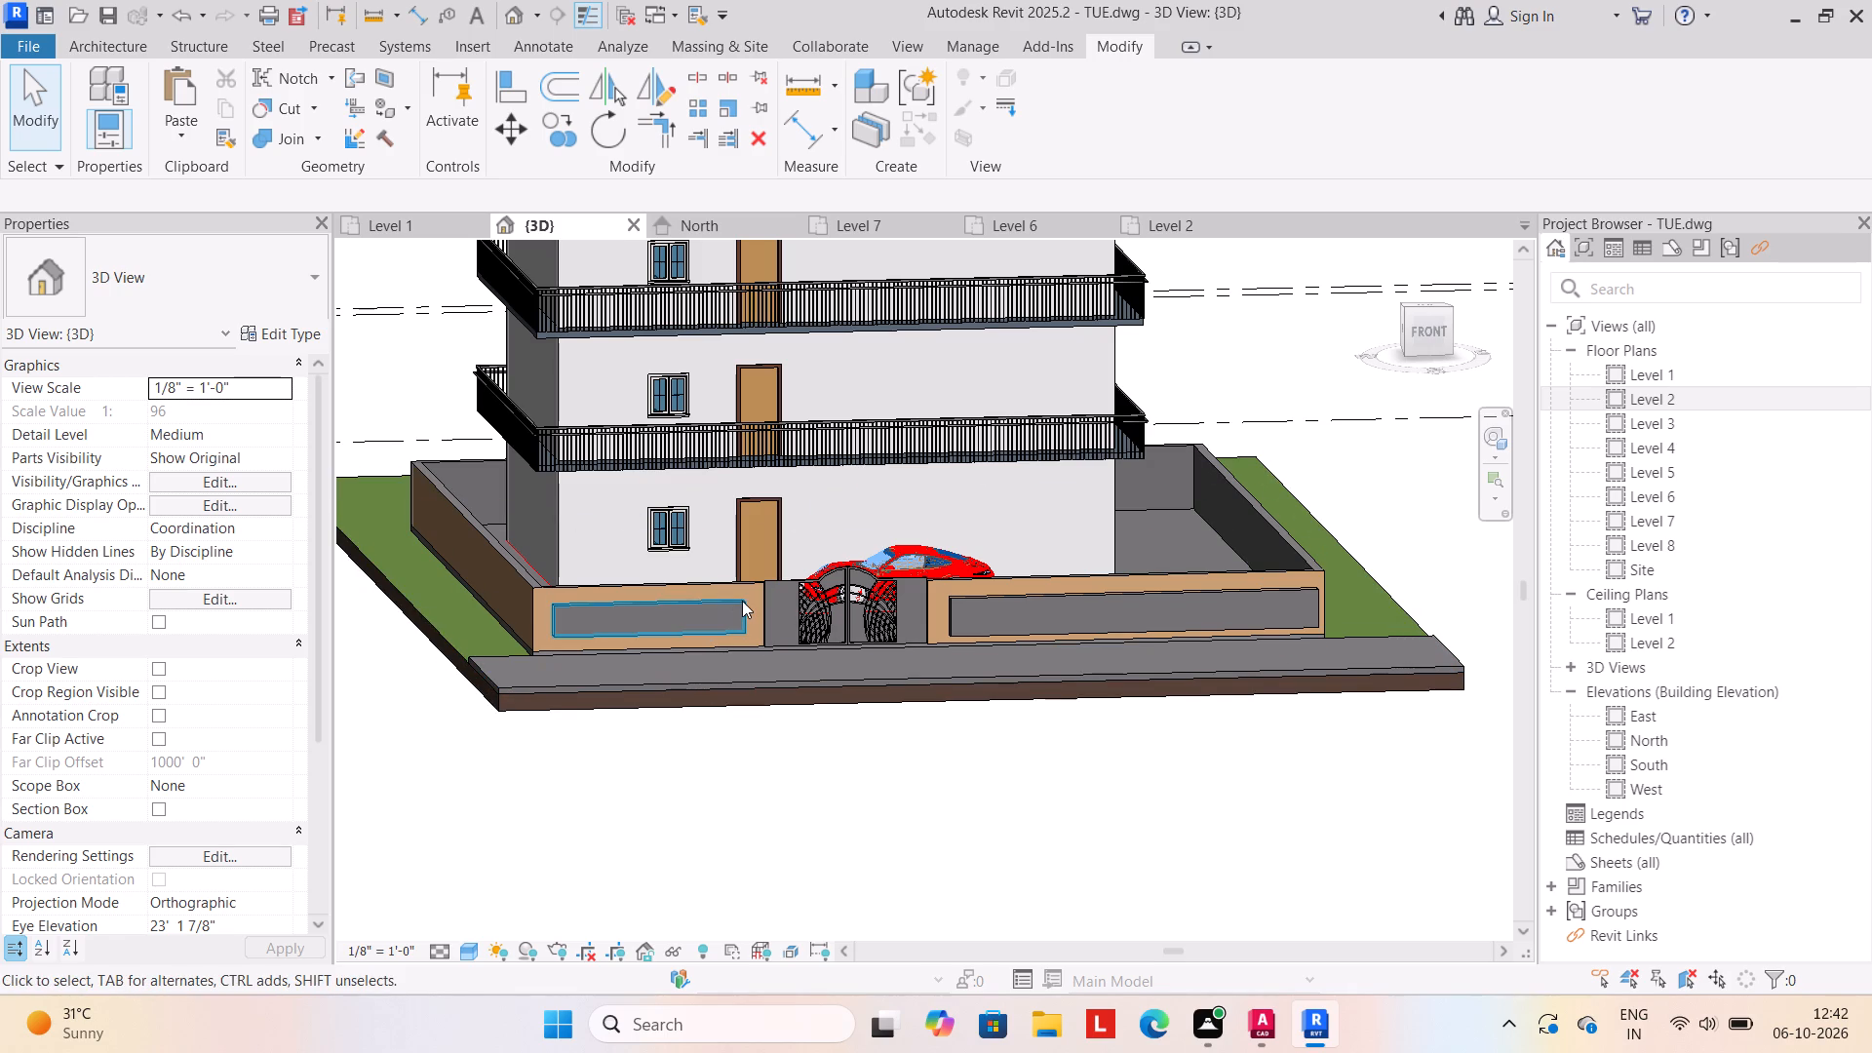
left_click(742, 601)
left_click(1071, 81)
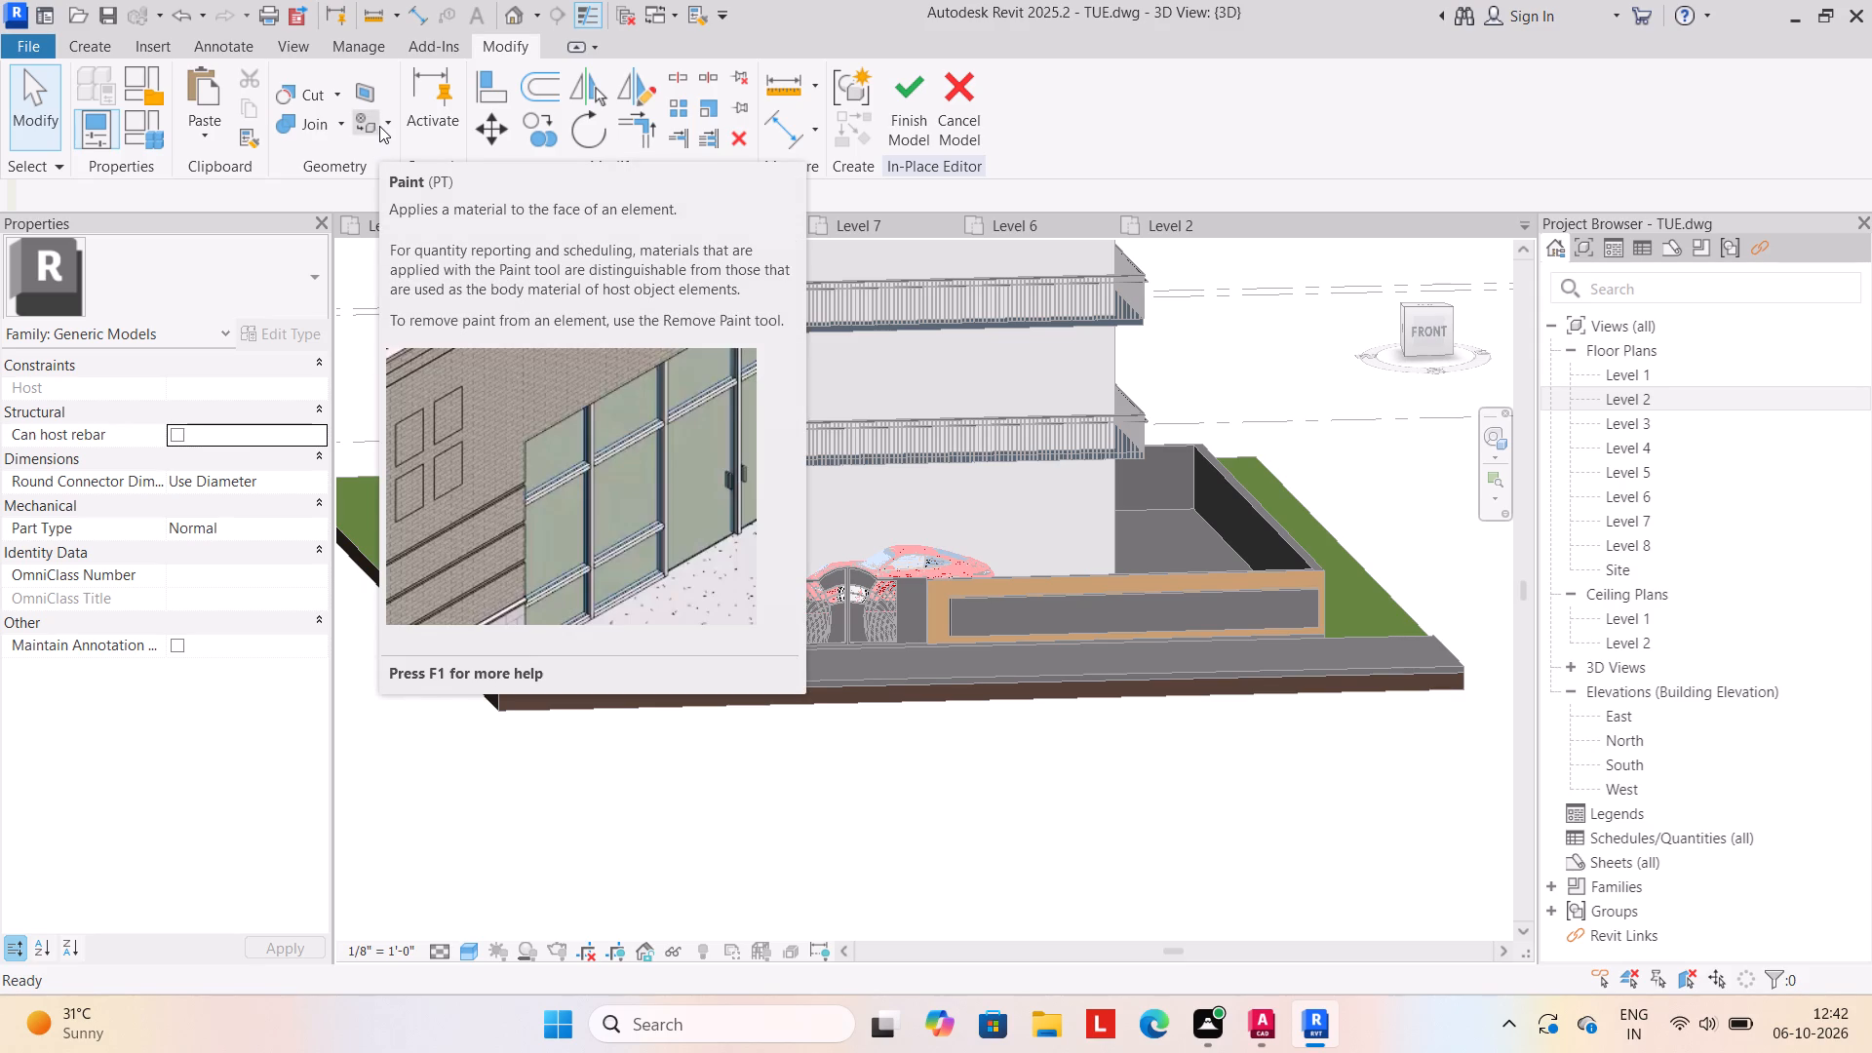
left_click(383, 122)
left_click(398, 161)
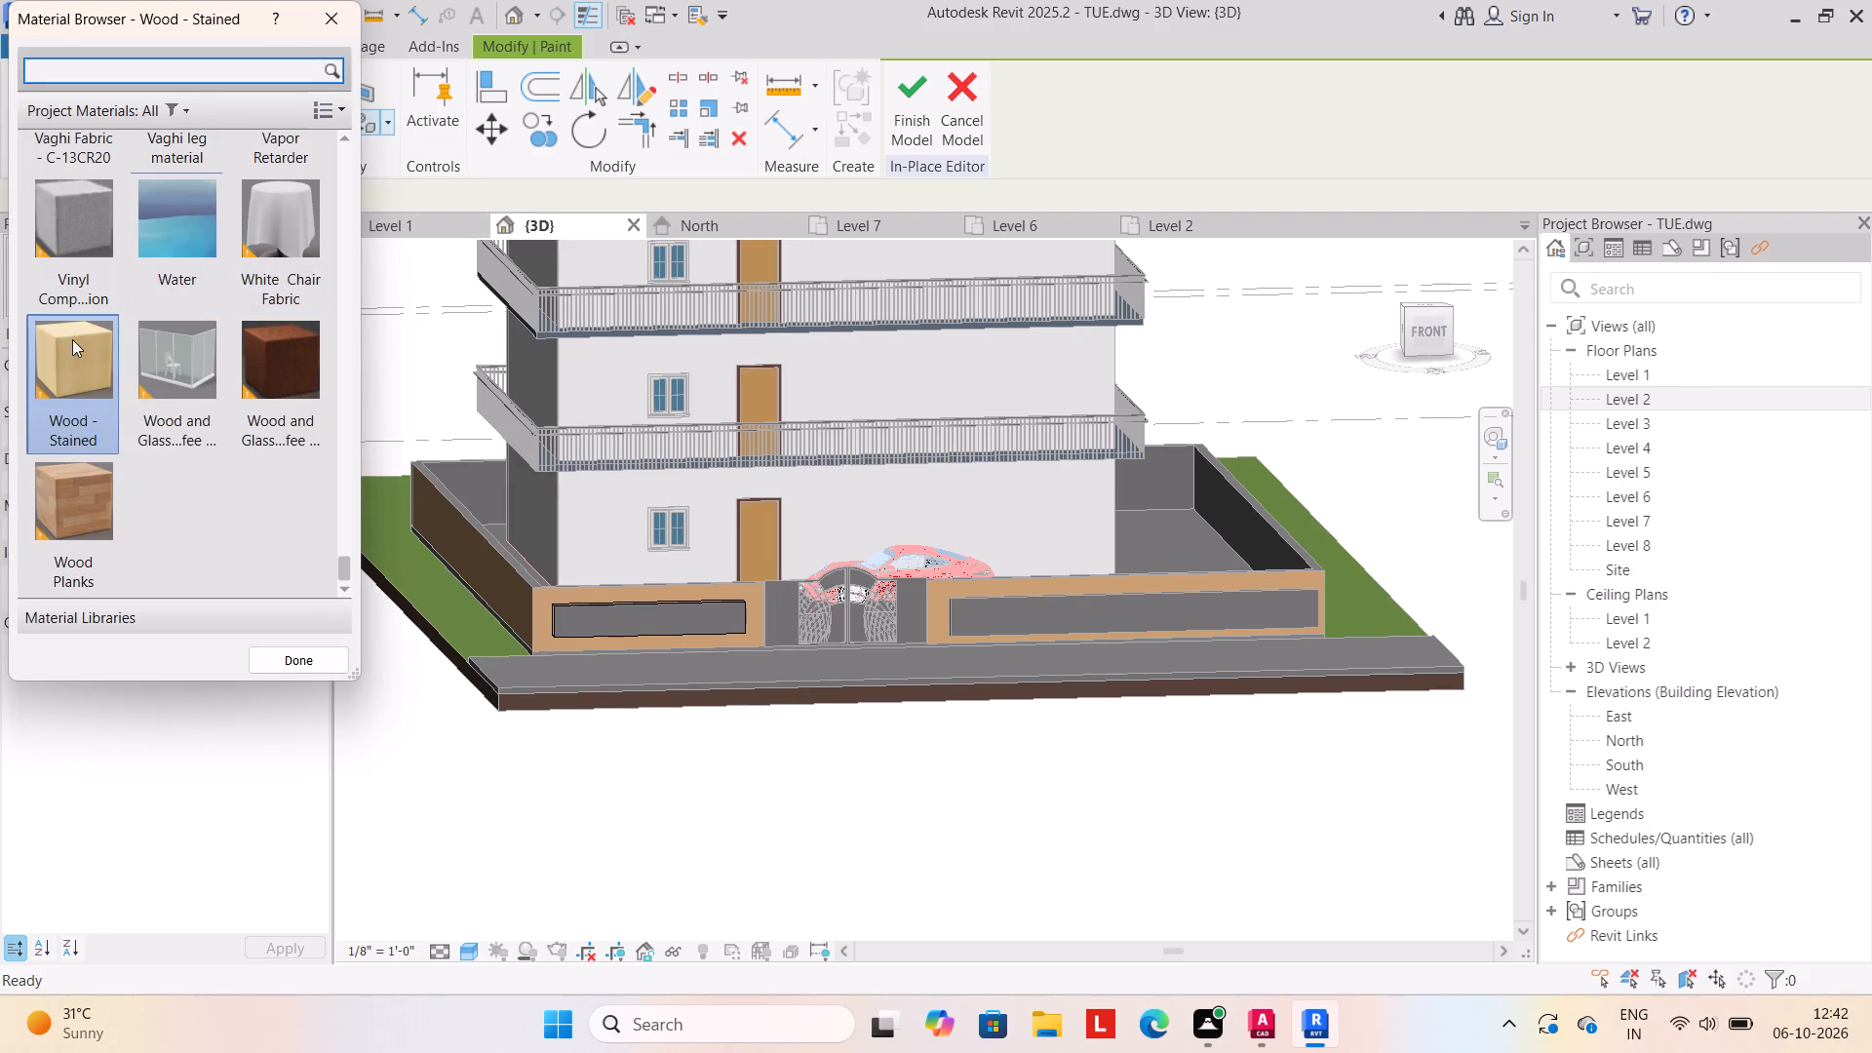
scroll(121, 302, "up", 6)
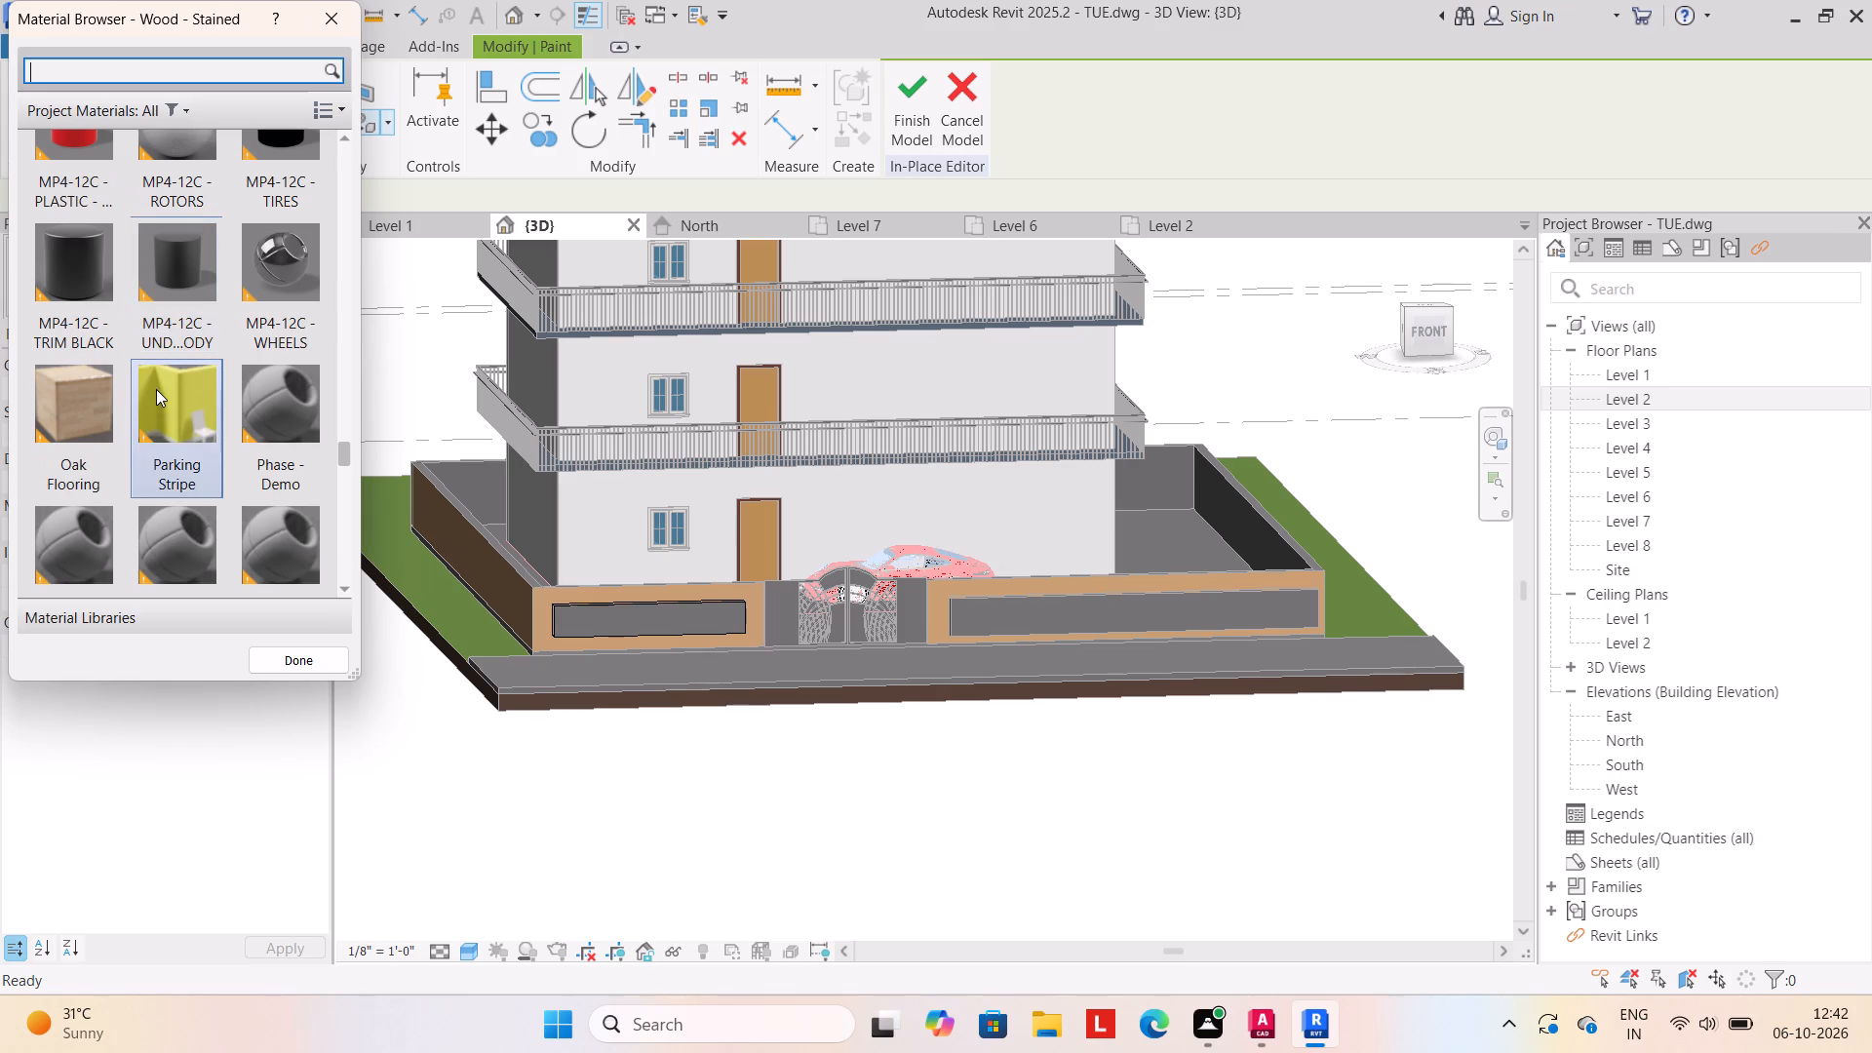
left_click(156, 389)
left_click(561, 617)
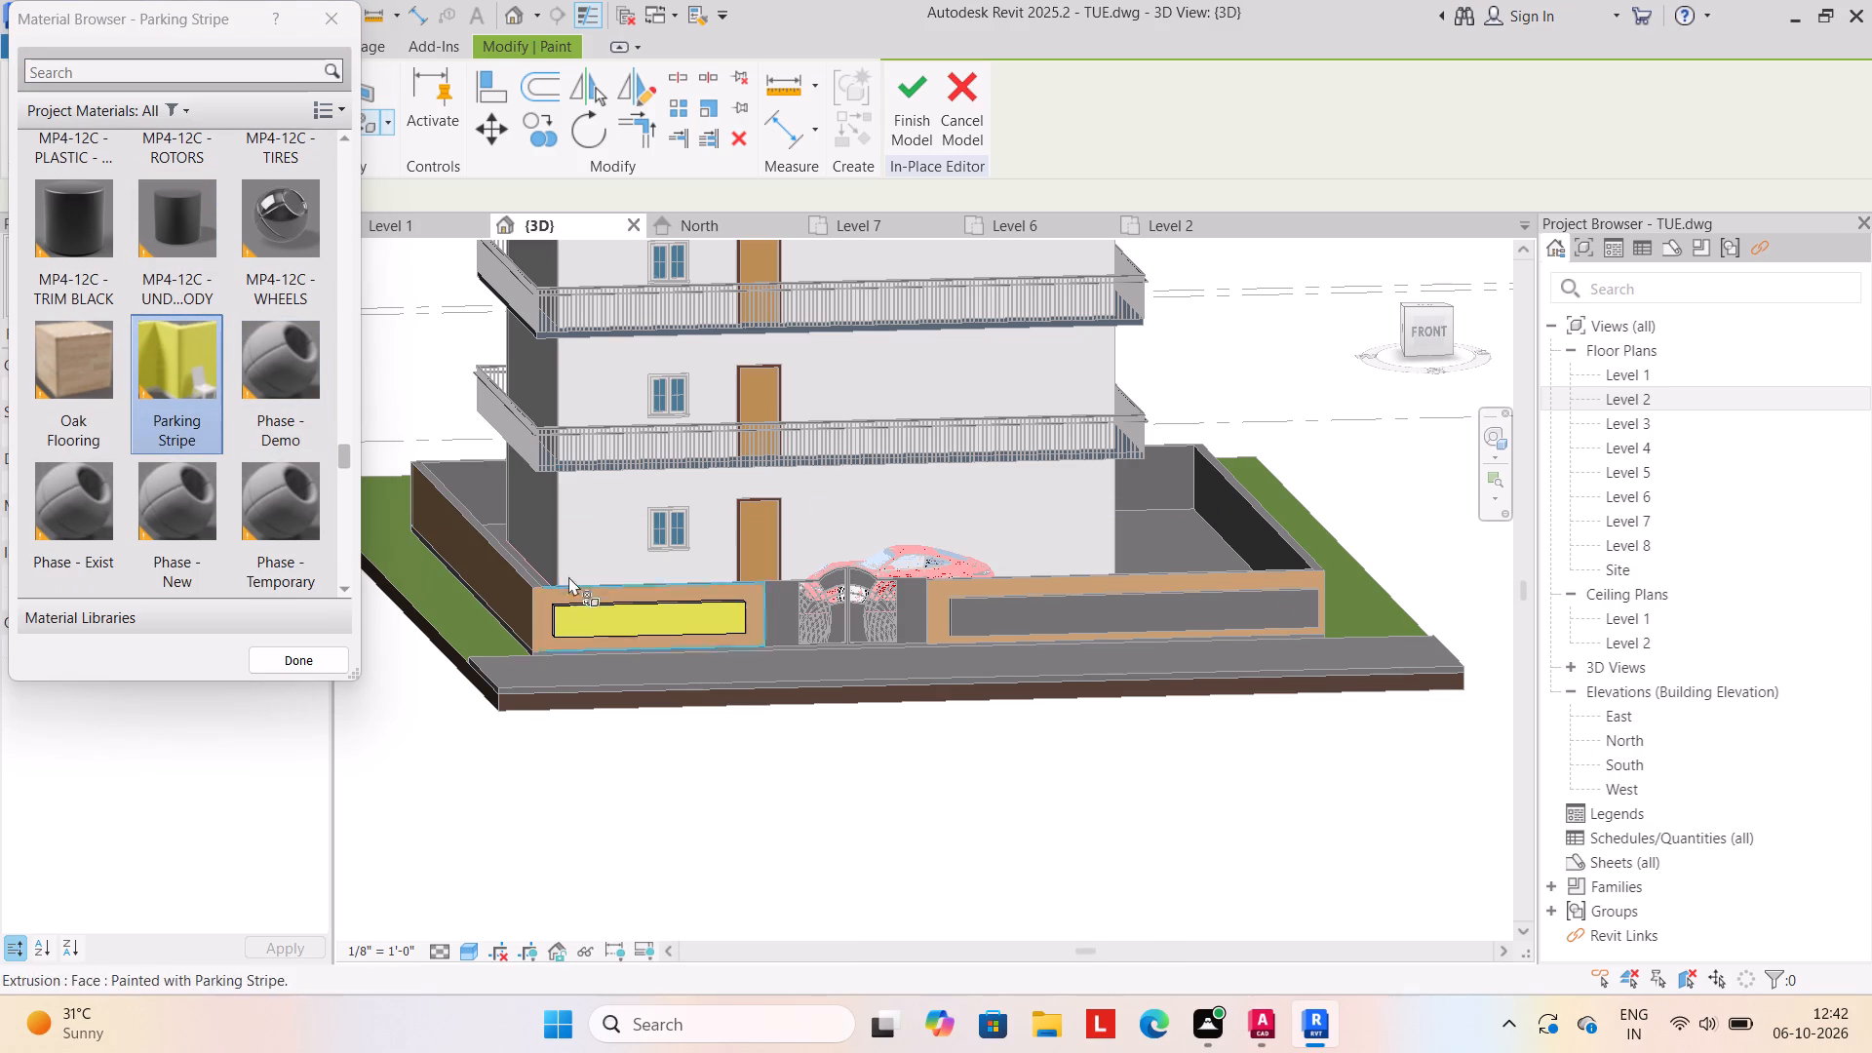
left_click(903, 93)
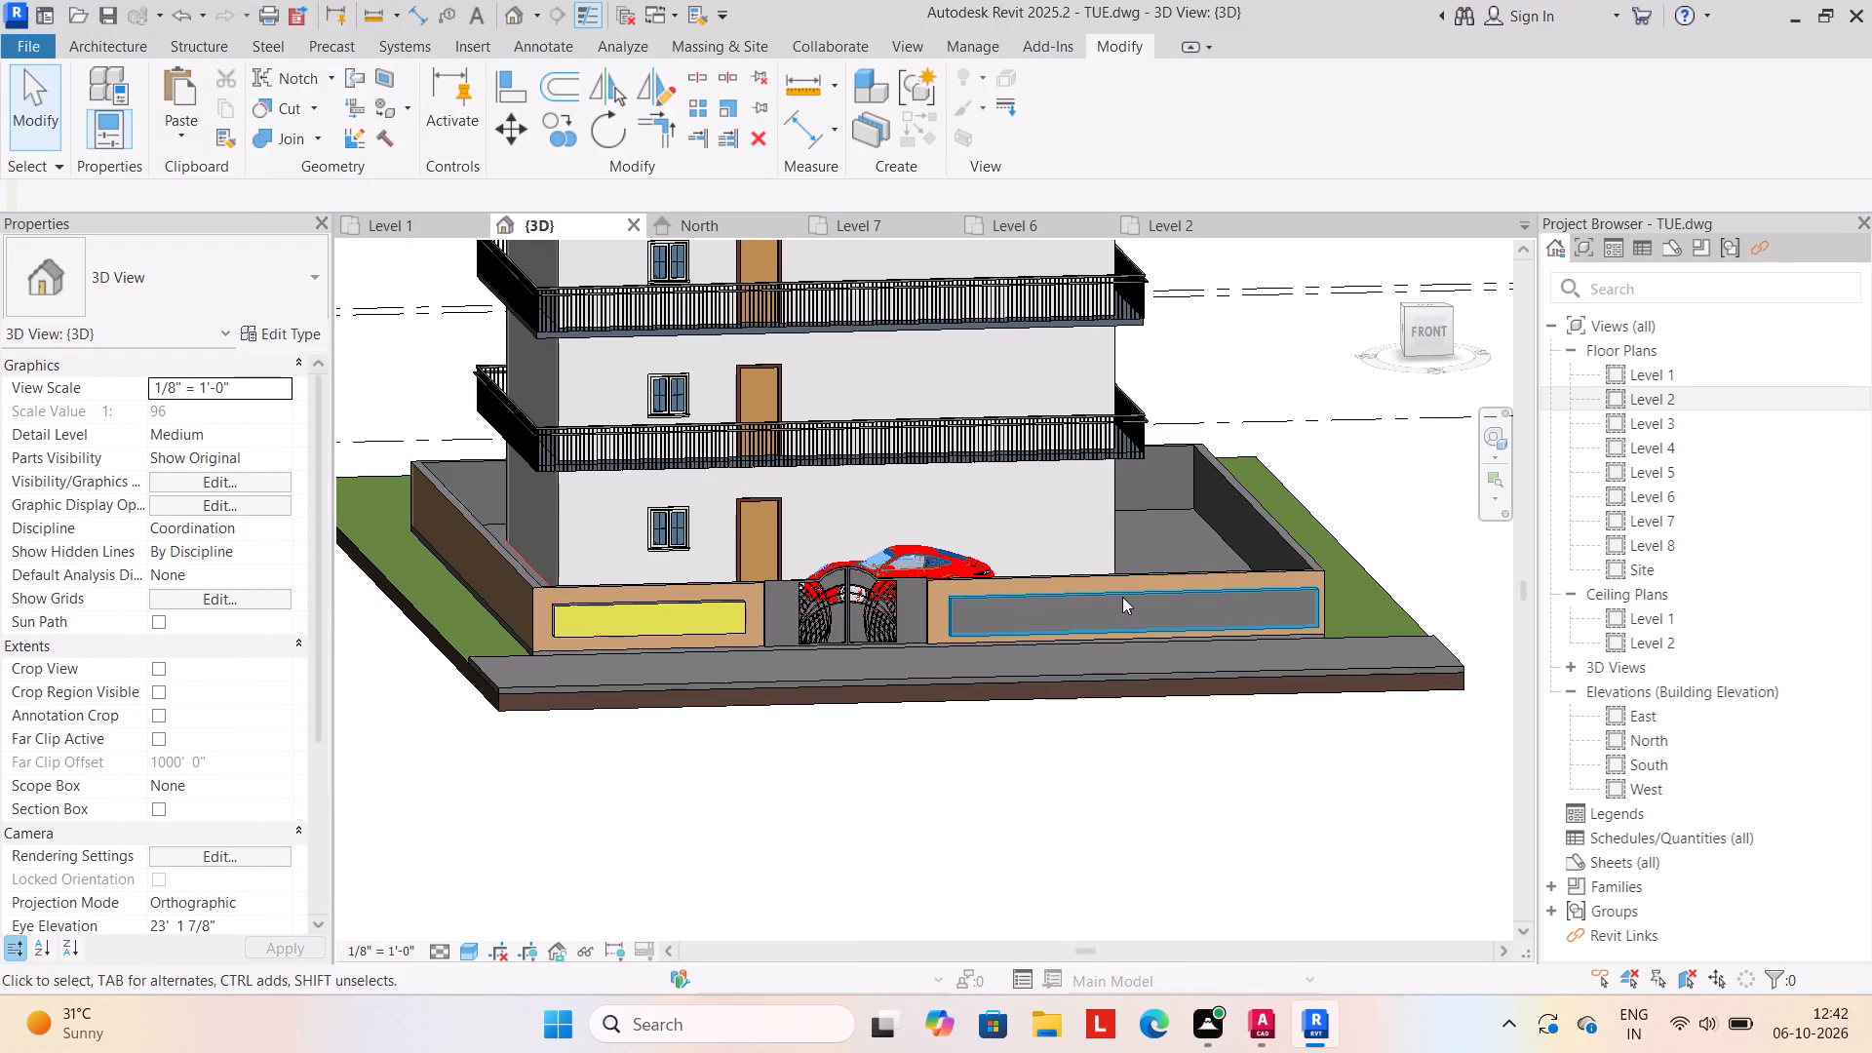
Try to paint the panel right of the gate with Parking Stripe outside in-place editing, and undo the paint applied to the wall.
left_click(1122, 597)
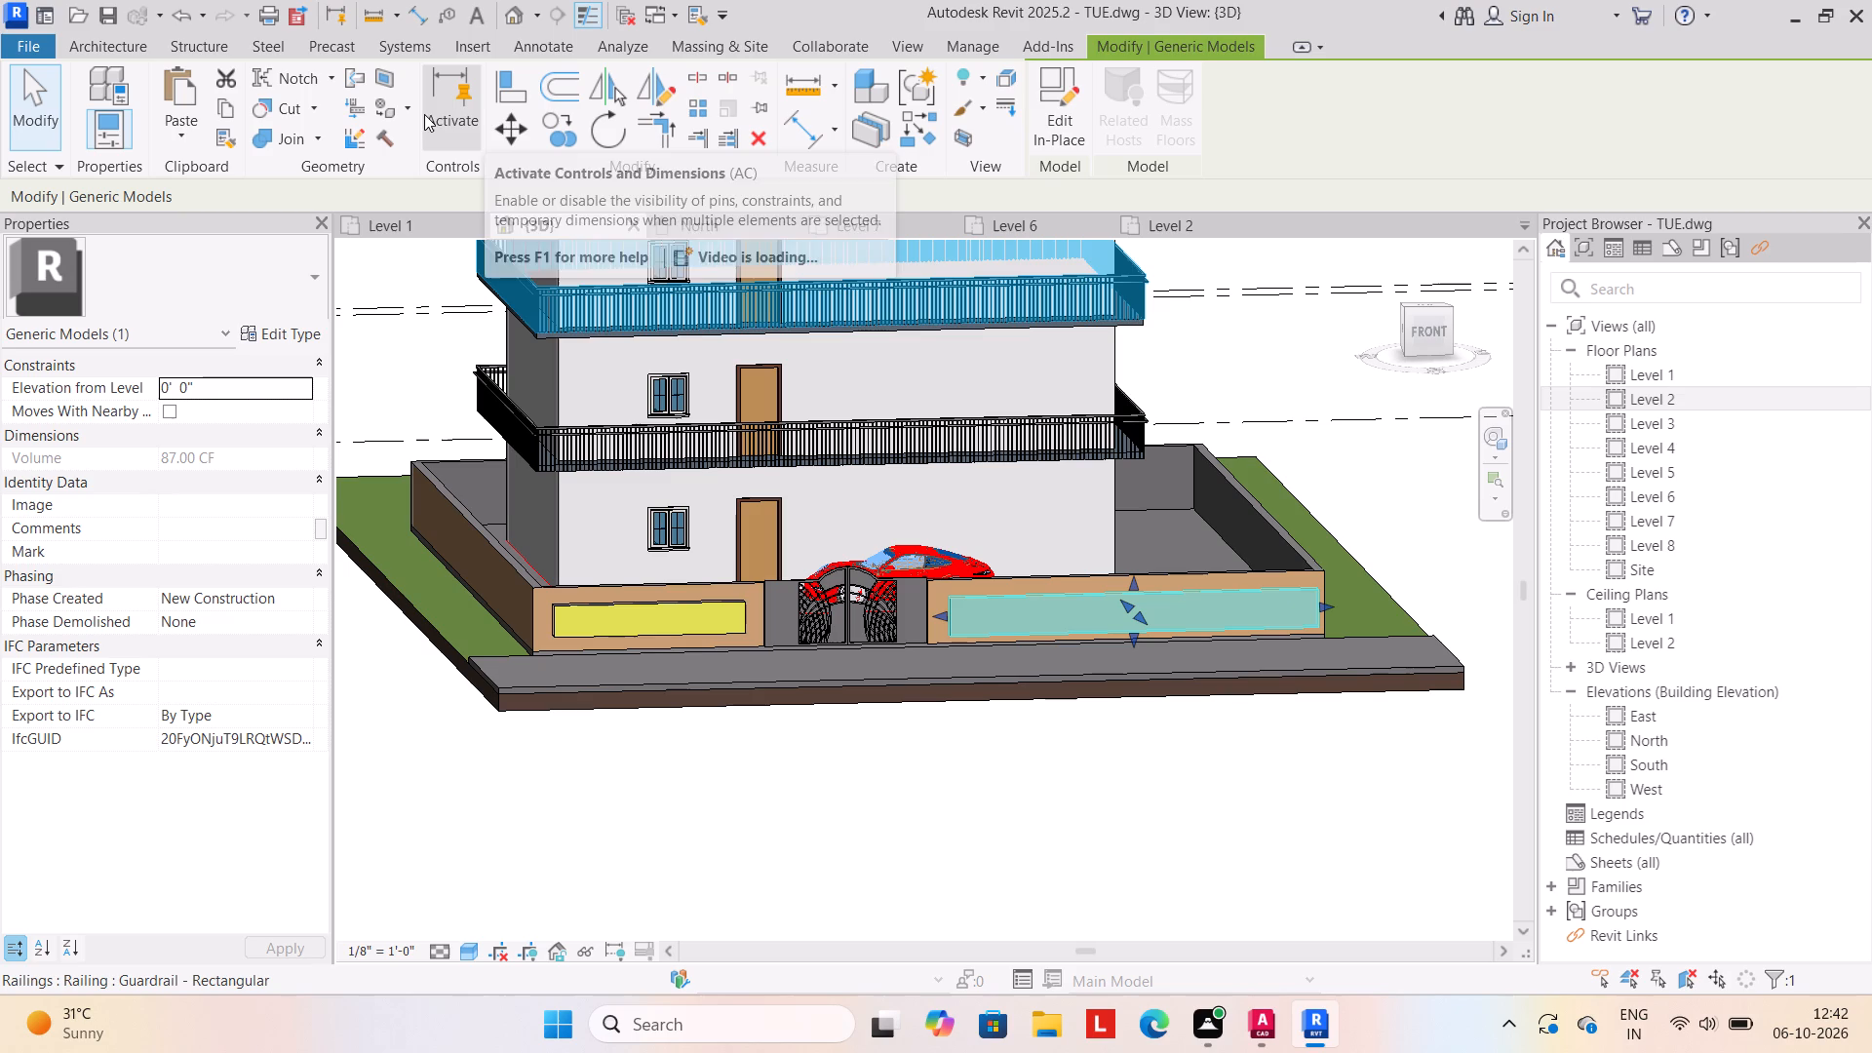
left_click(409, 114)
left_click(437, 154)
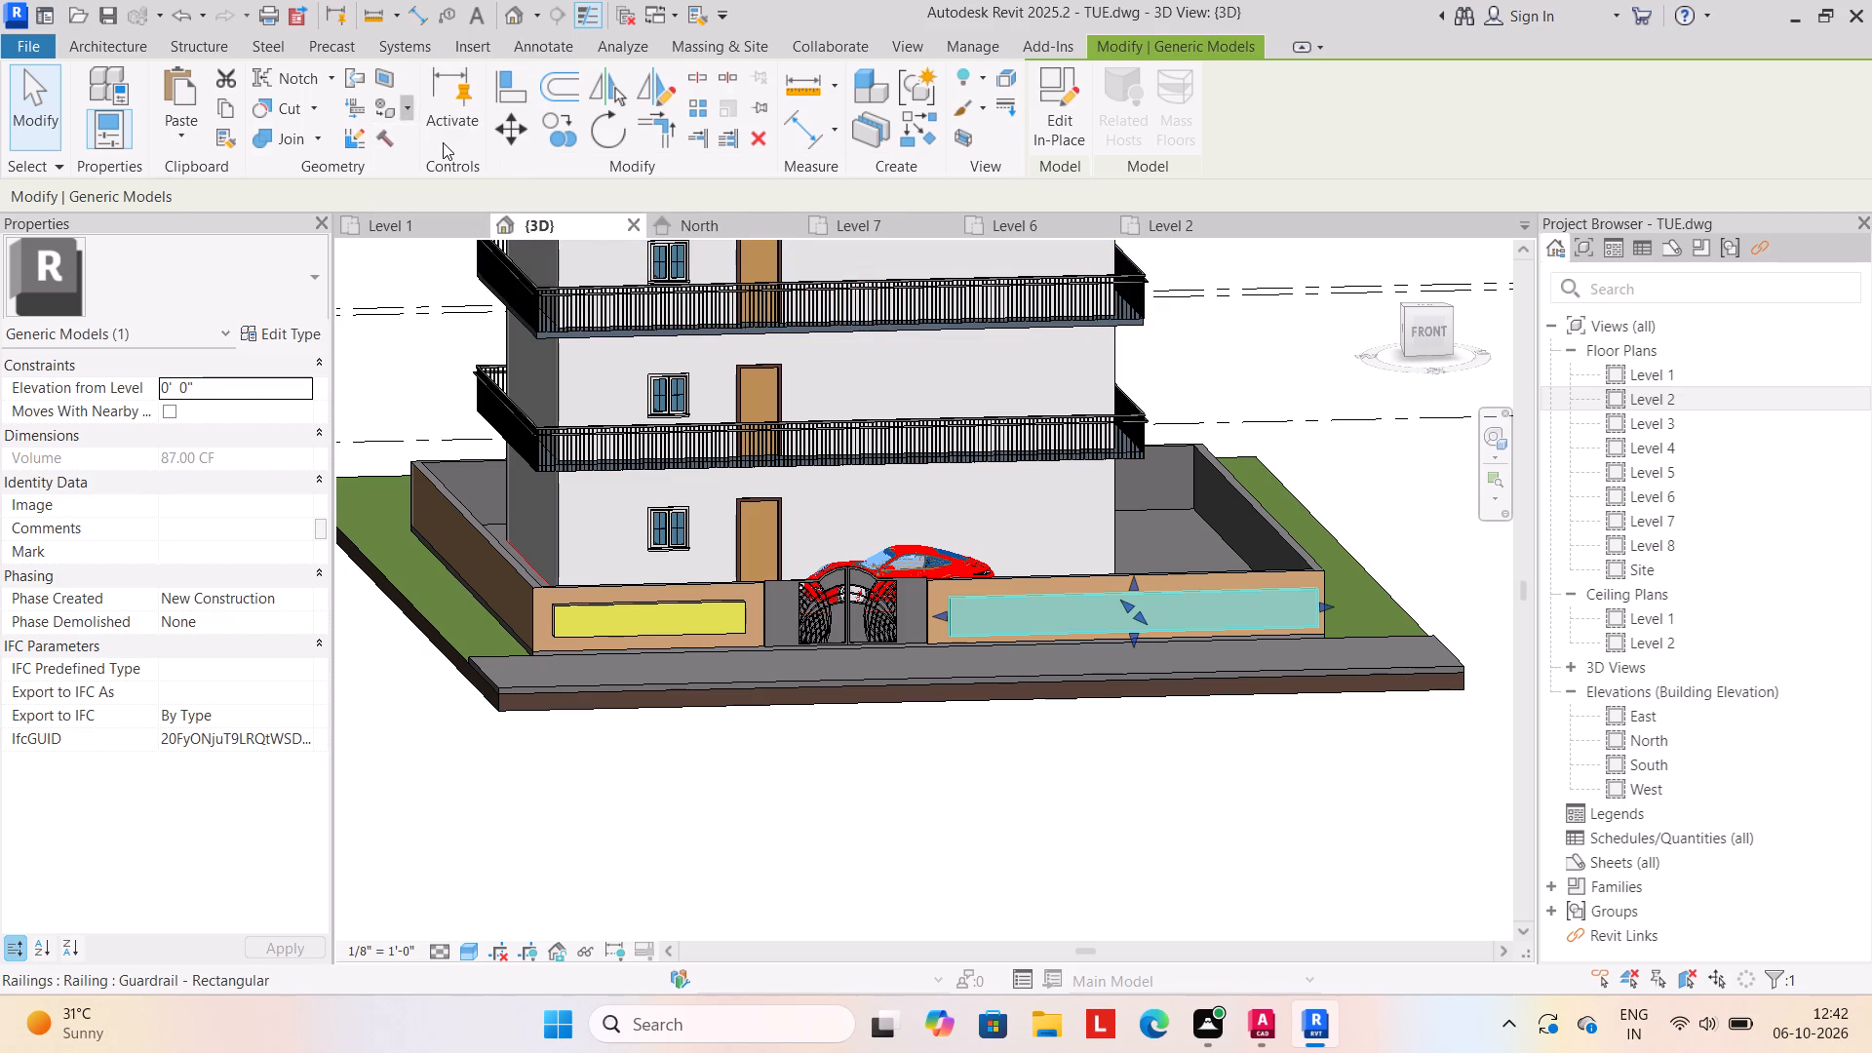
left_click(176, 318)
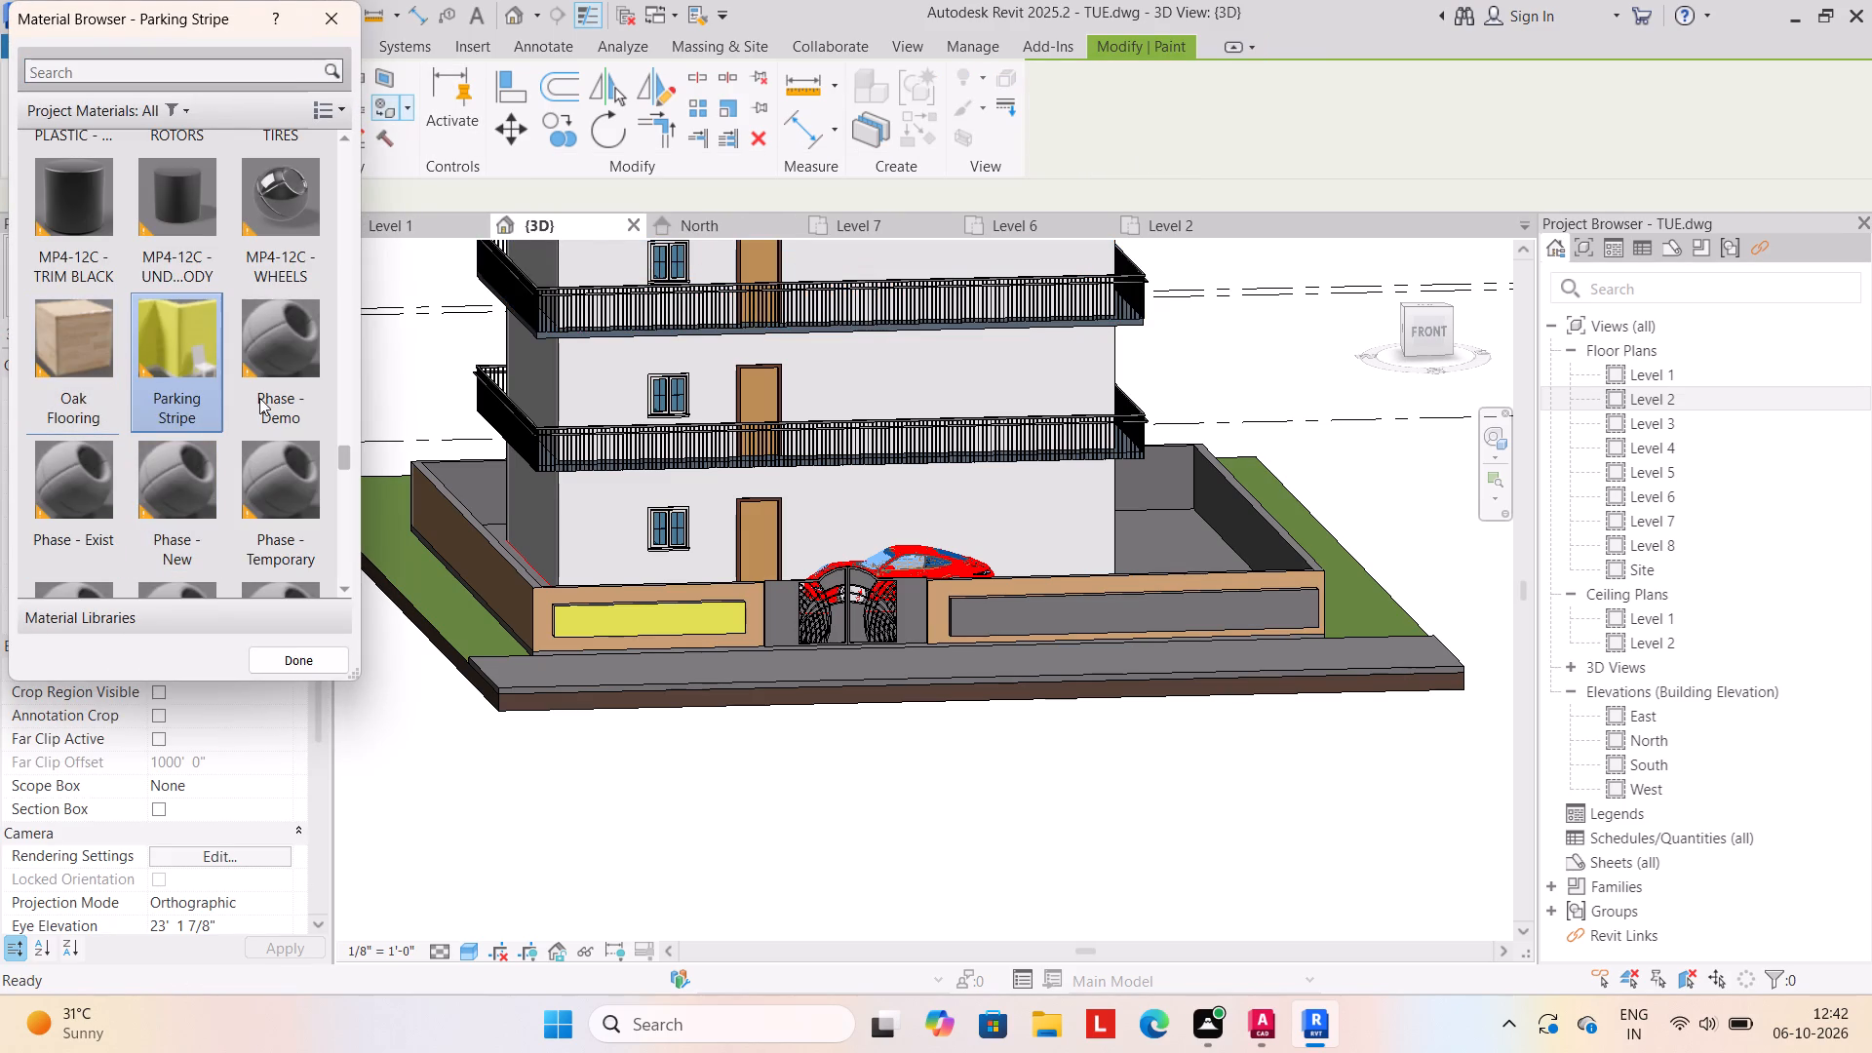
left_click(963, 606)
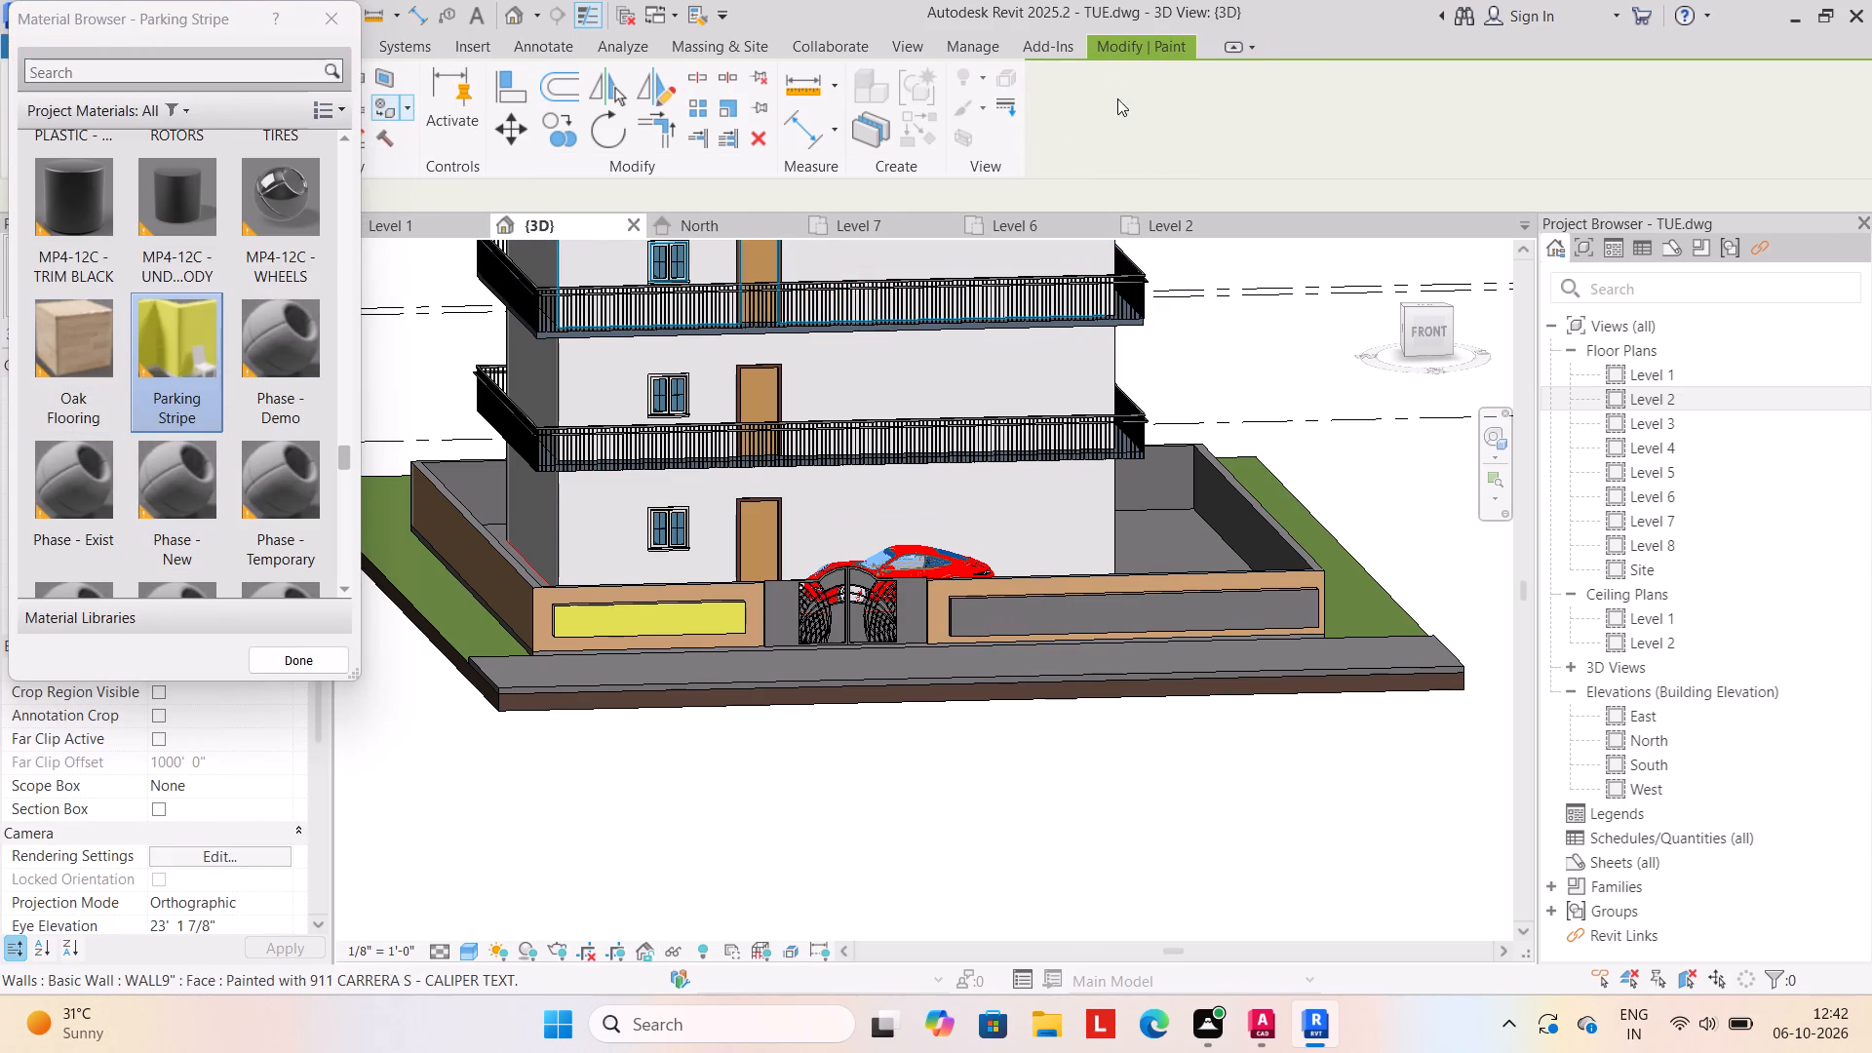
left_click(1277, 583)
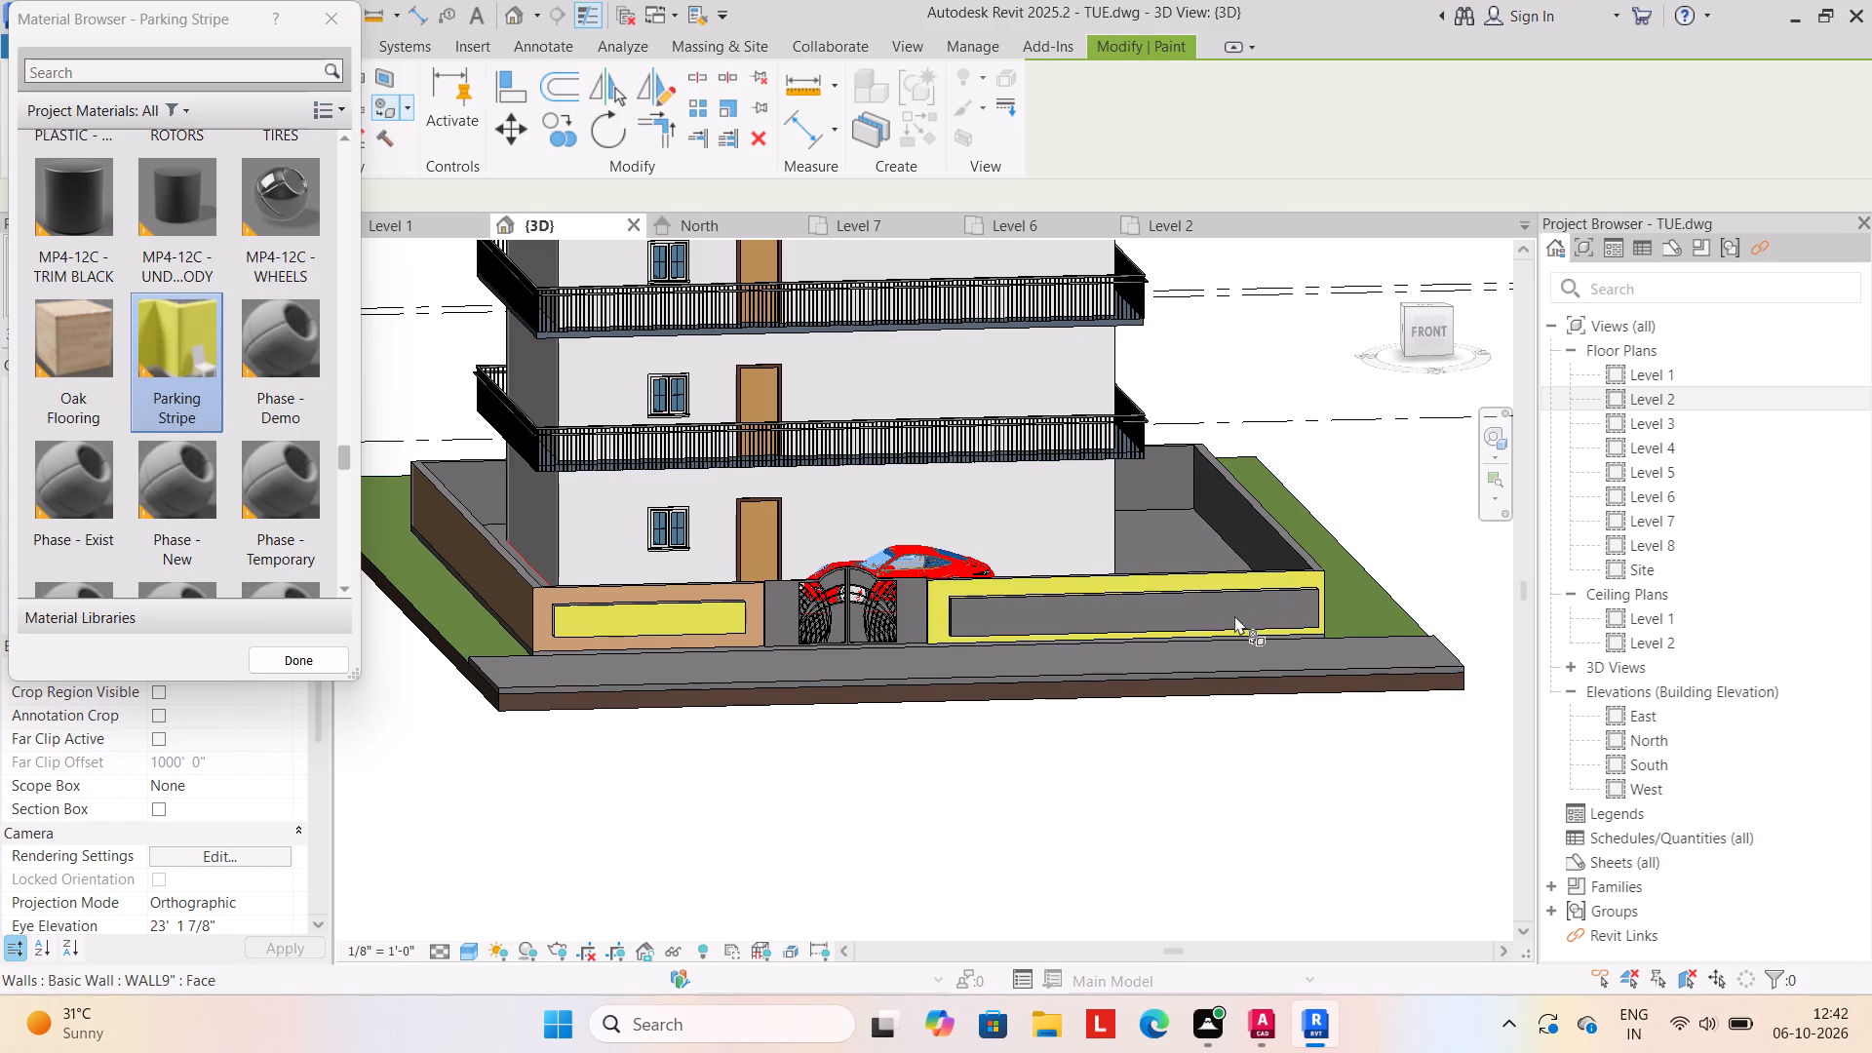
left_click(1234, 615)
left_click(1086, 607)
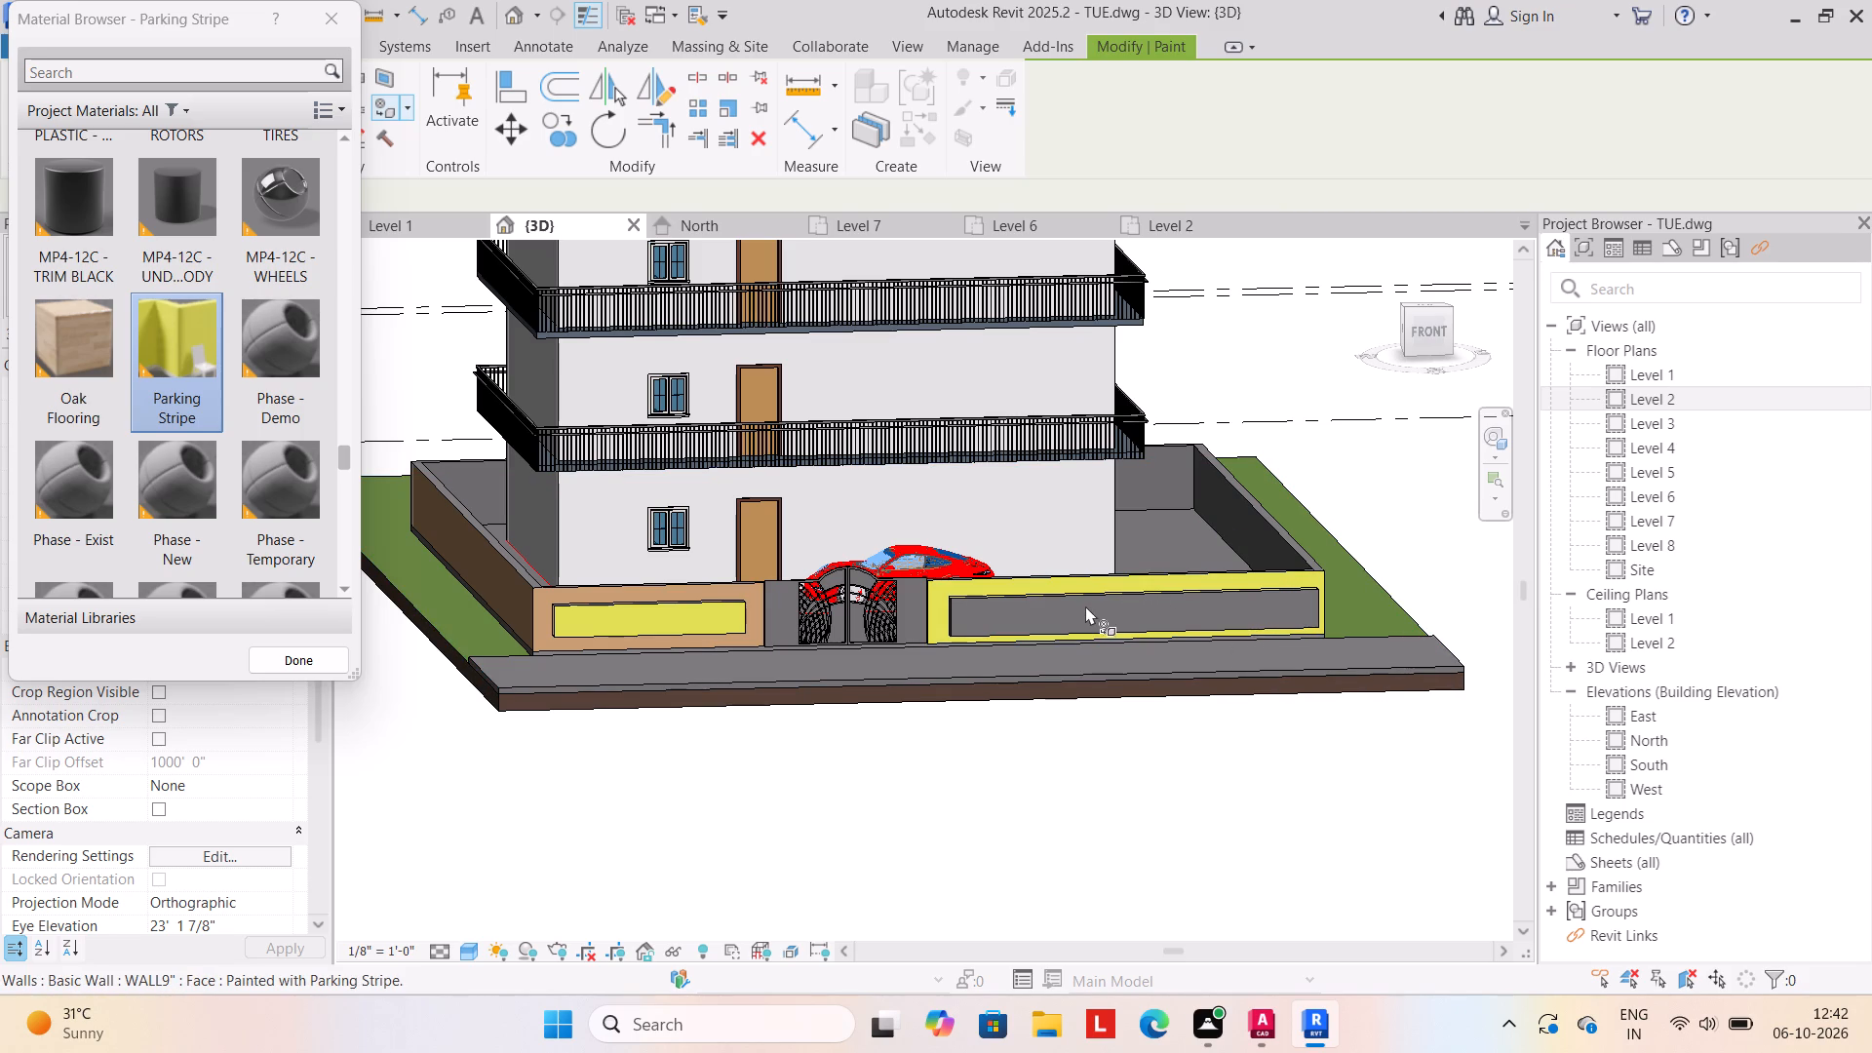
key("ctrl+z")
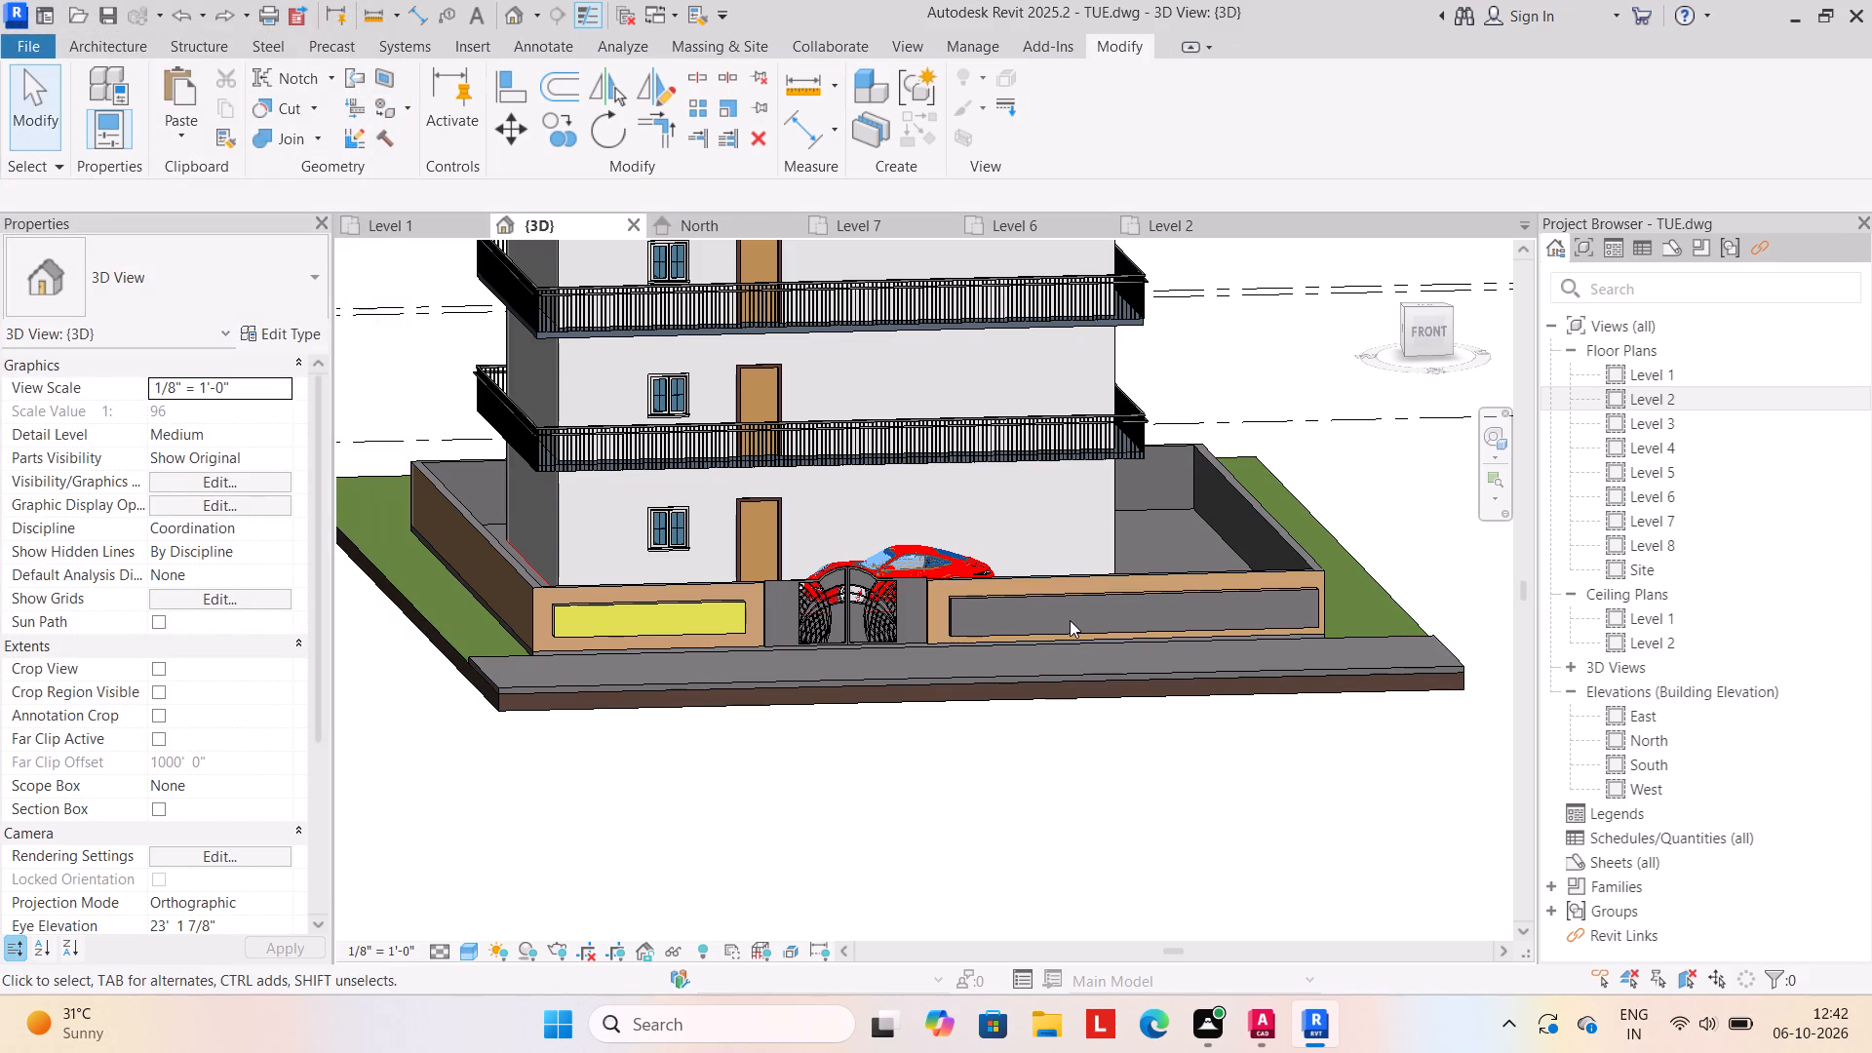
Edit the panel right of the gate in place, paint its front face with Parking Stripe, and finish the model.
left_click(1070, 602)
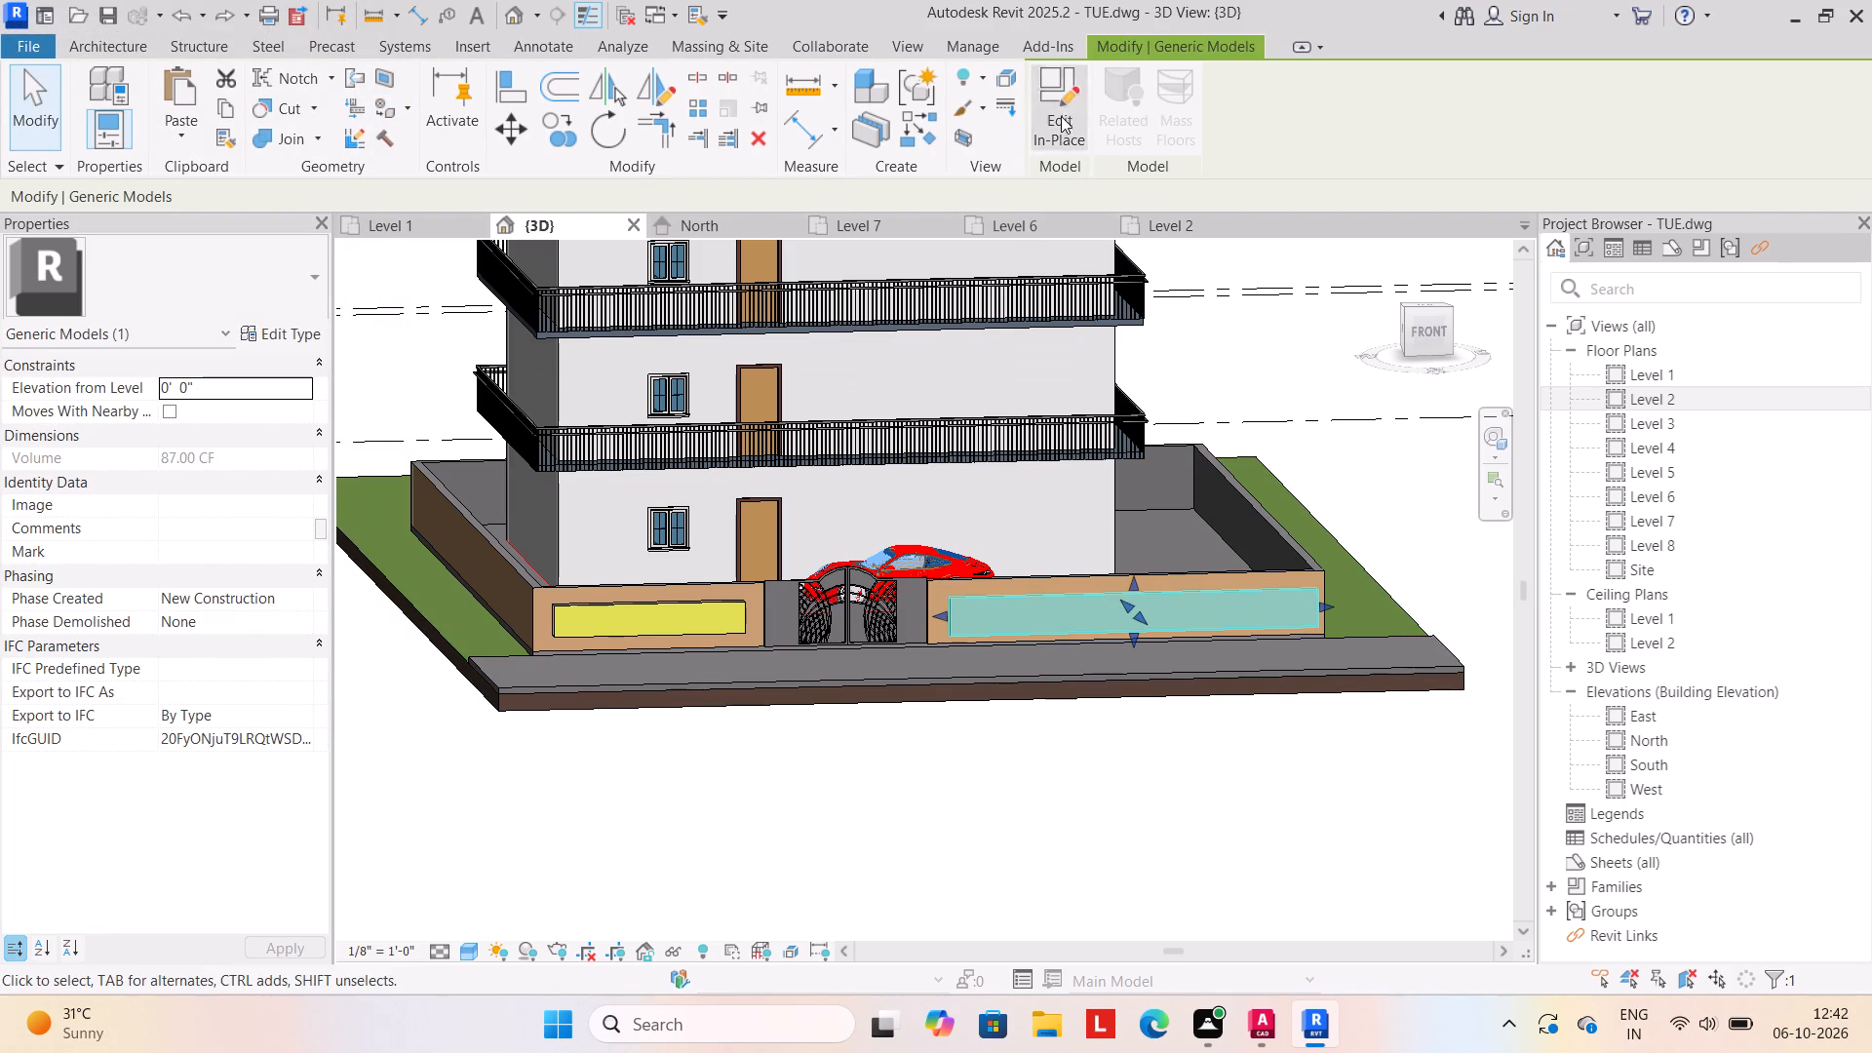
left_click(1061, 112)
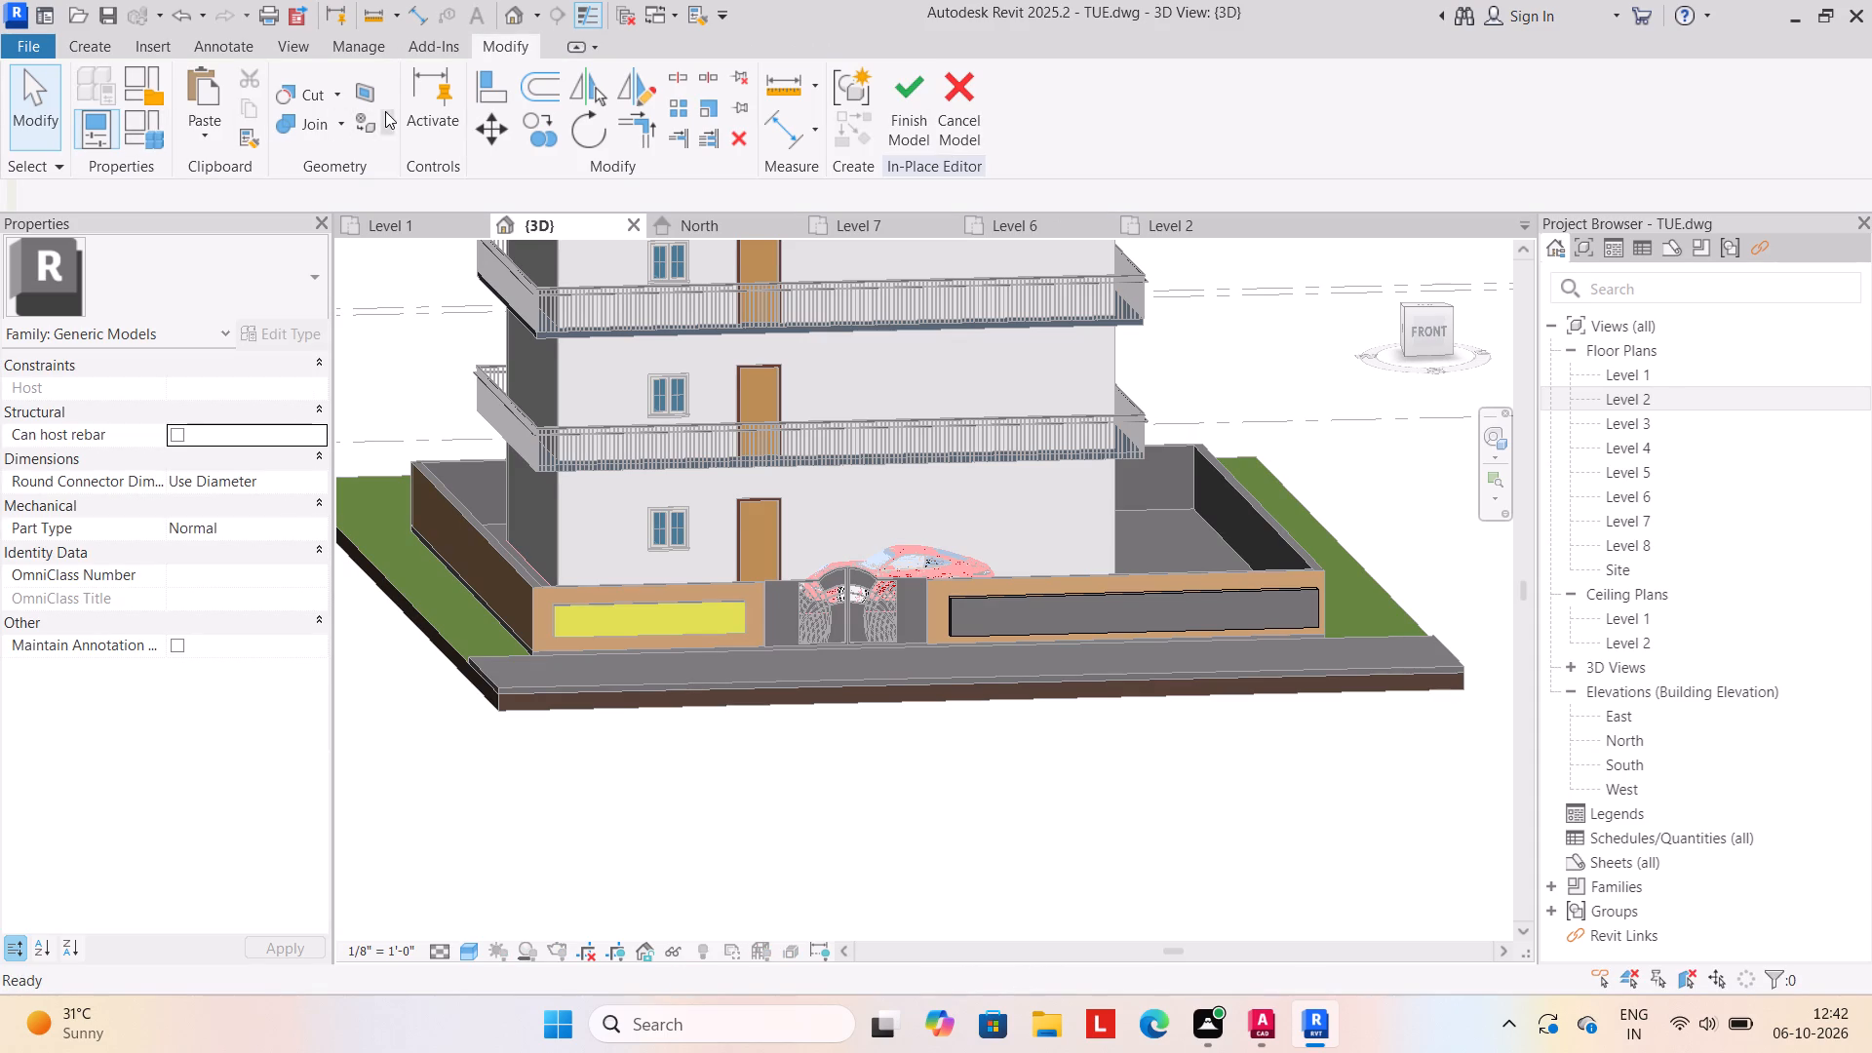
left_click(387, 113)
left_click(384, 166)
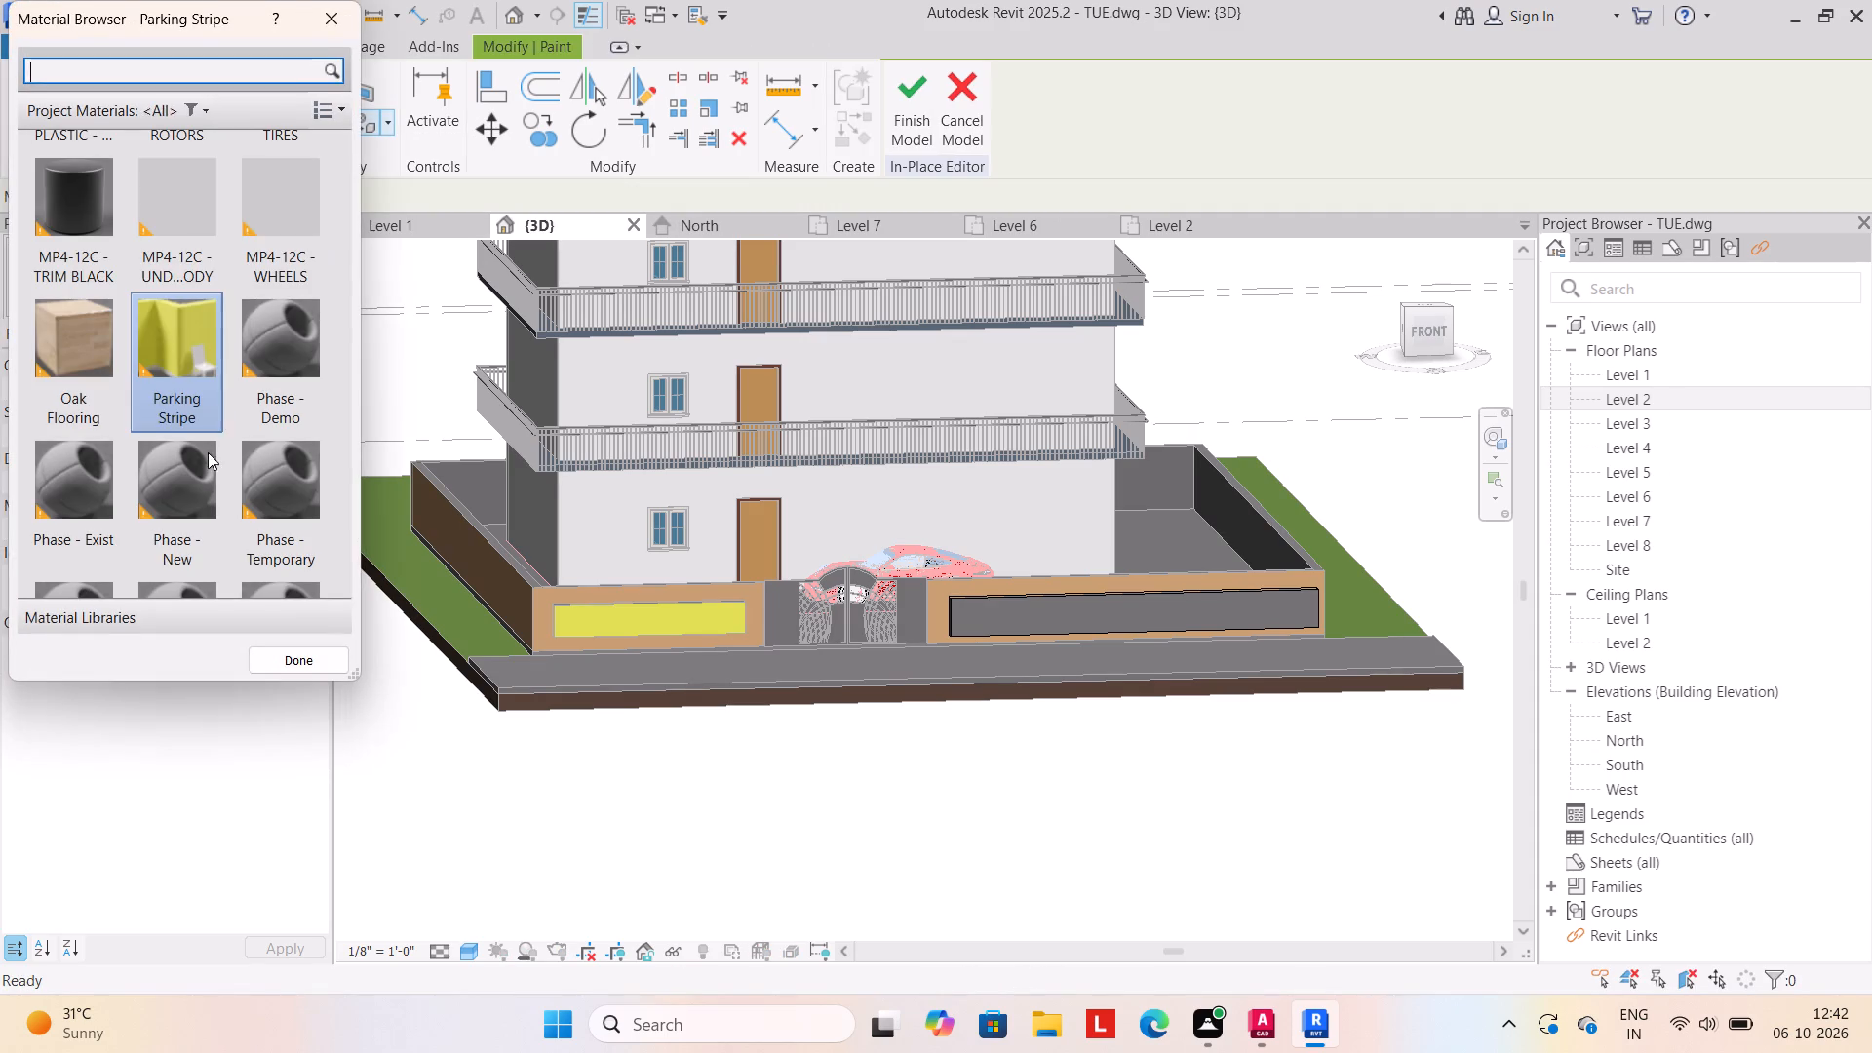
left_click(186, 350)
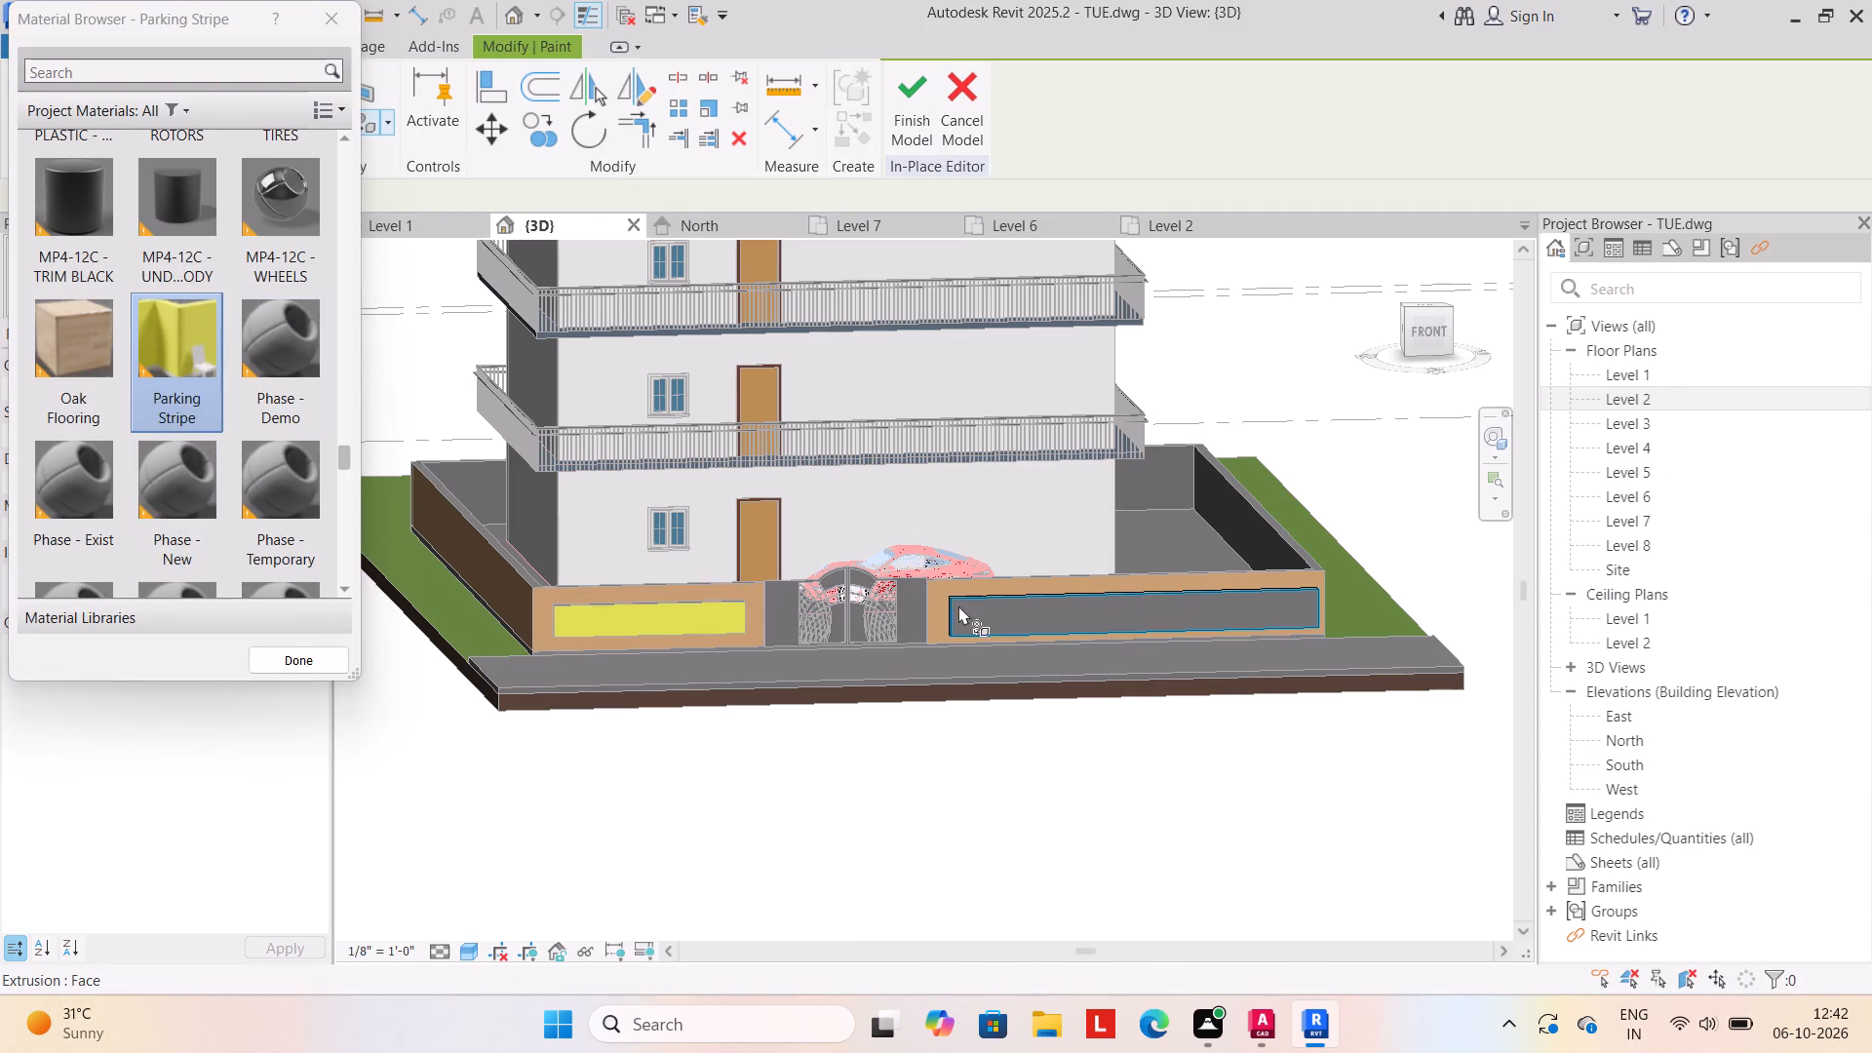
left_click(962, 609)
left_click(911, 117)
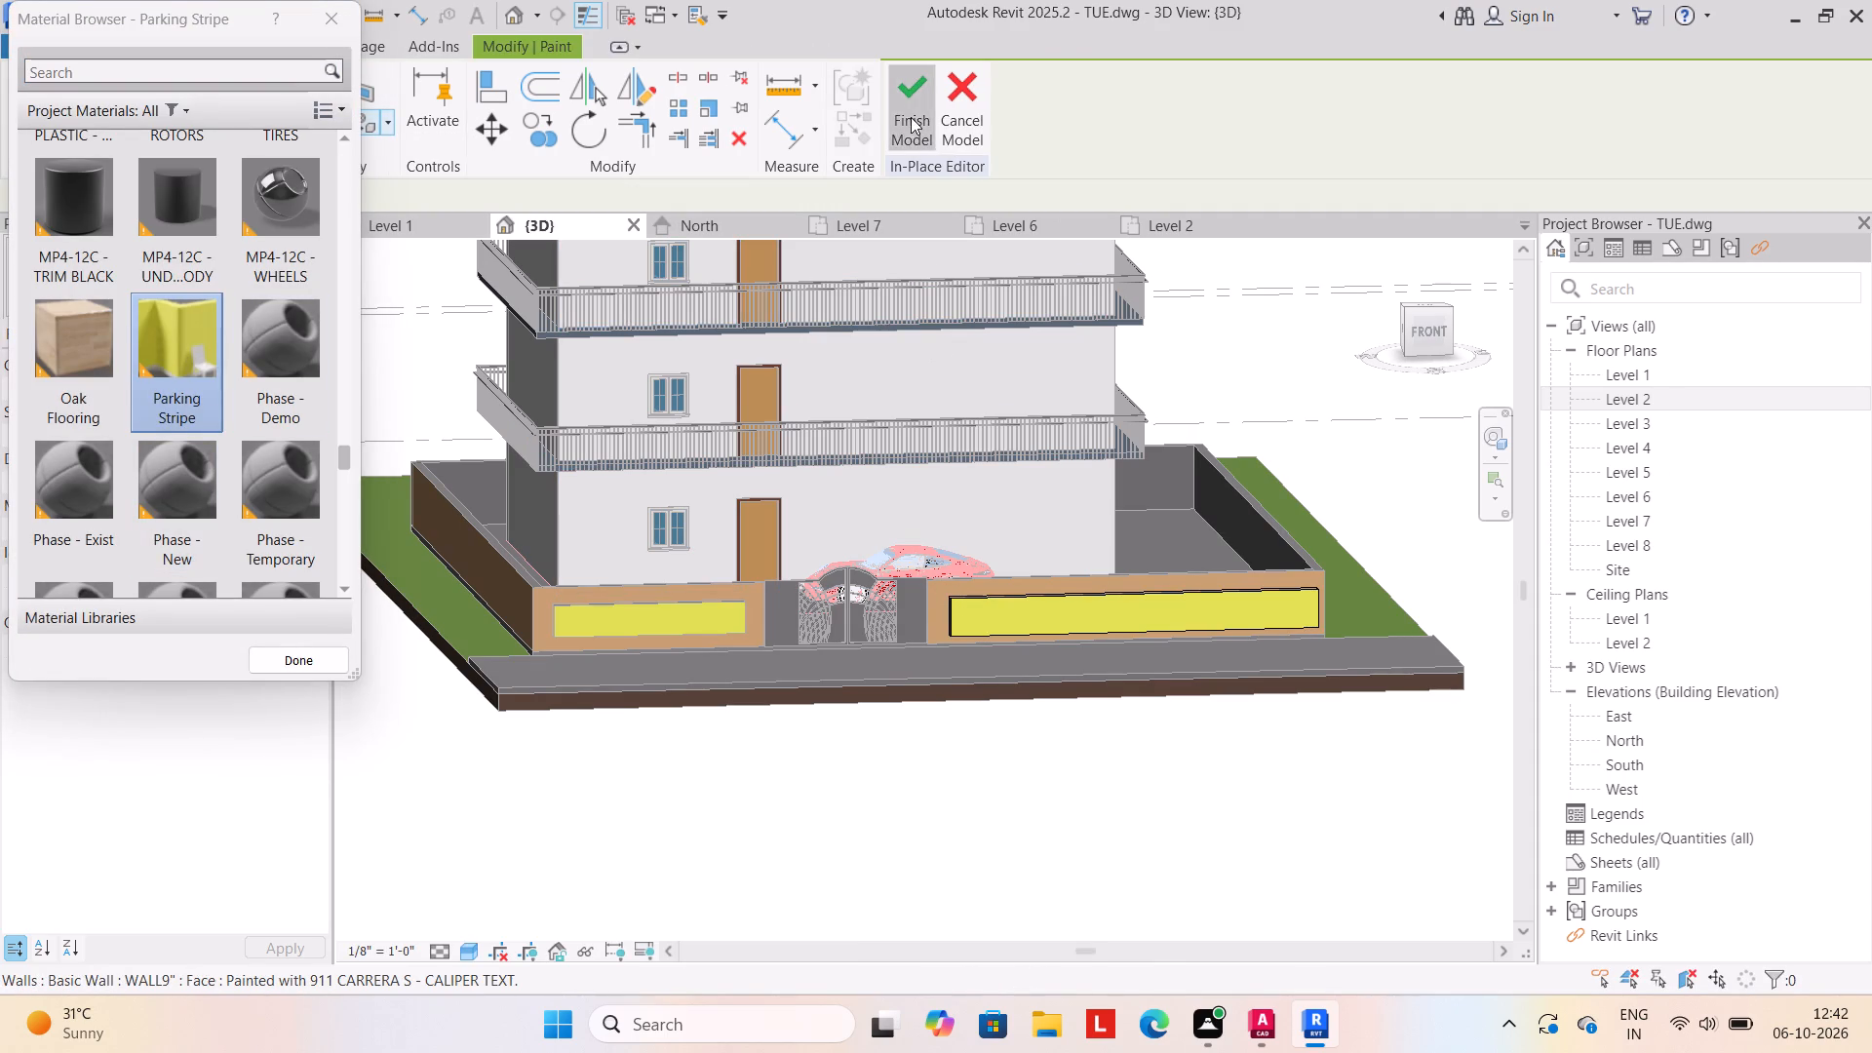
Start a new in-place component in the Generic Models category with the default name.
scroll(751, 795, "down", 3)
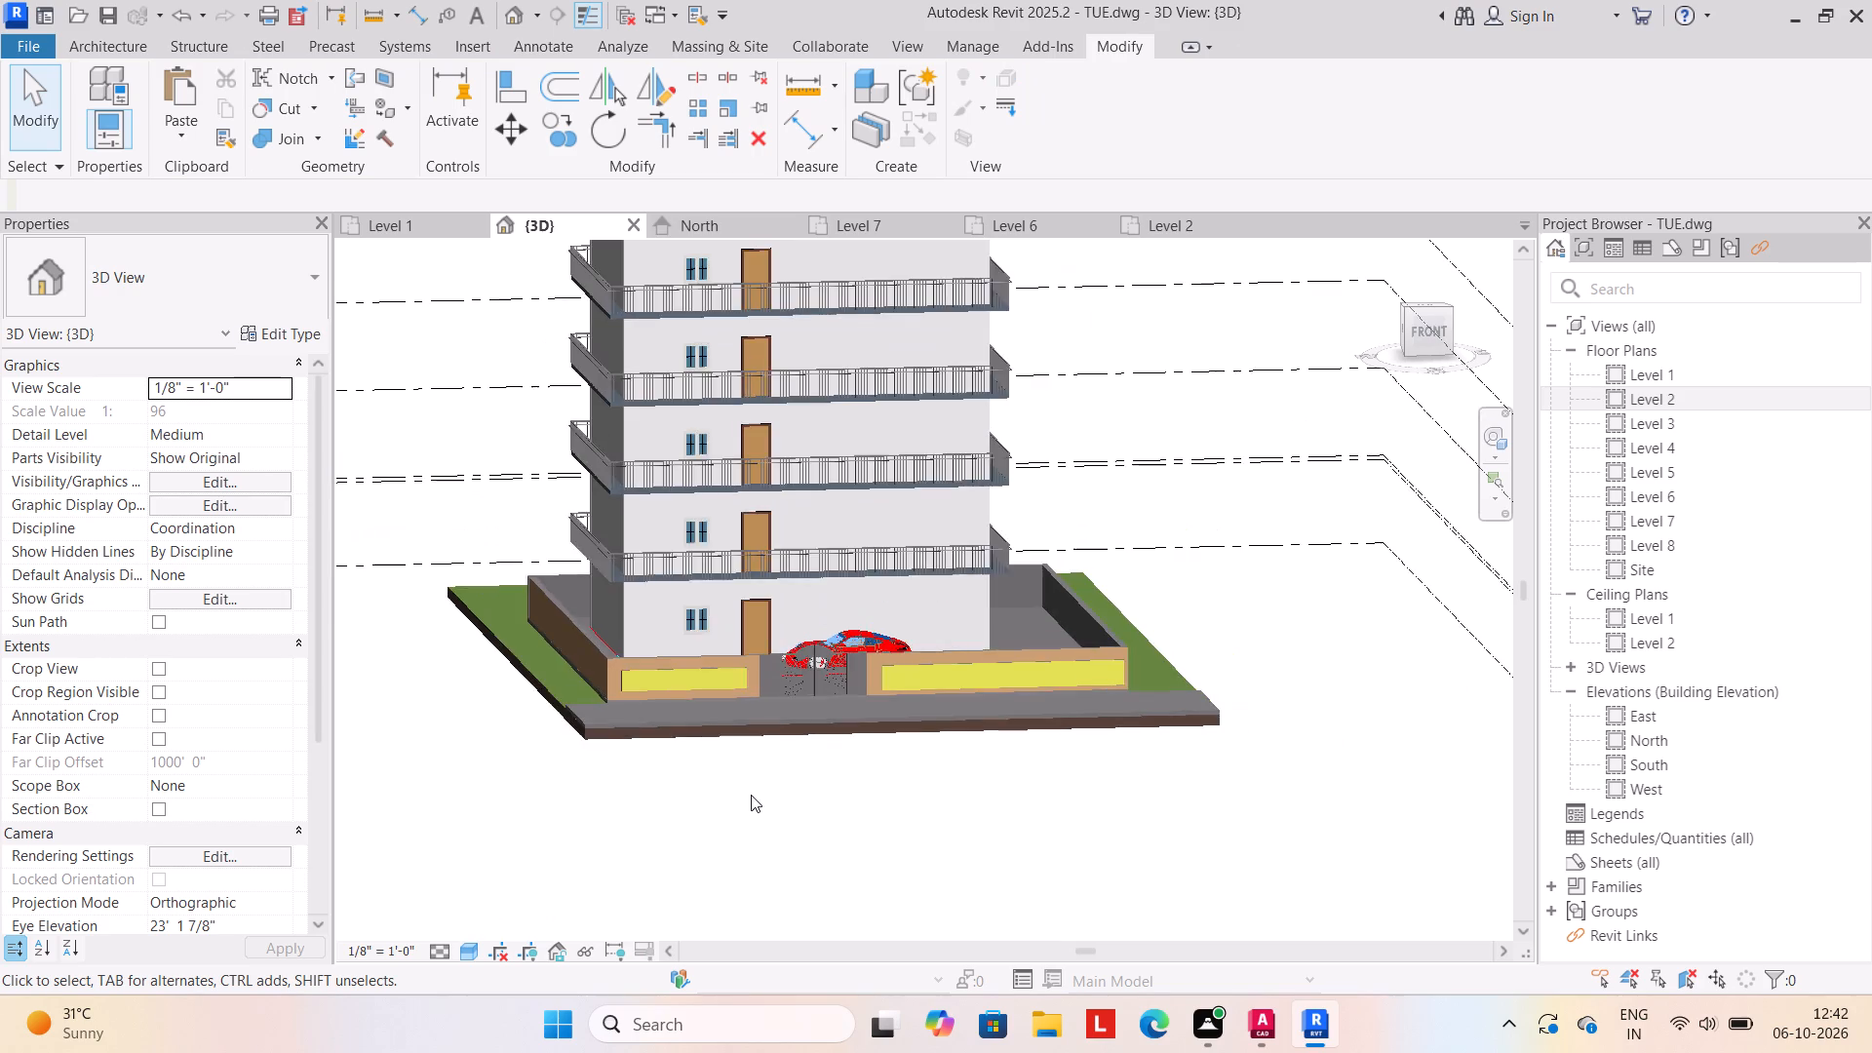
scroll(753, 790, "down", 2)
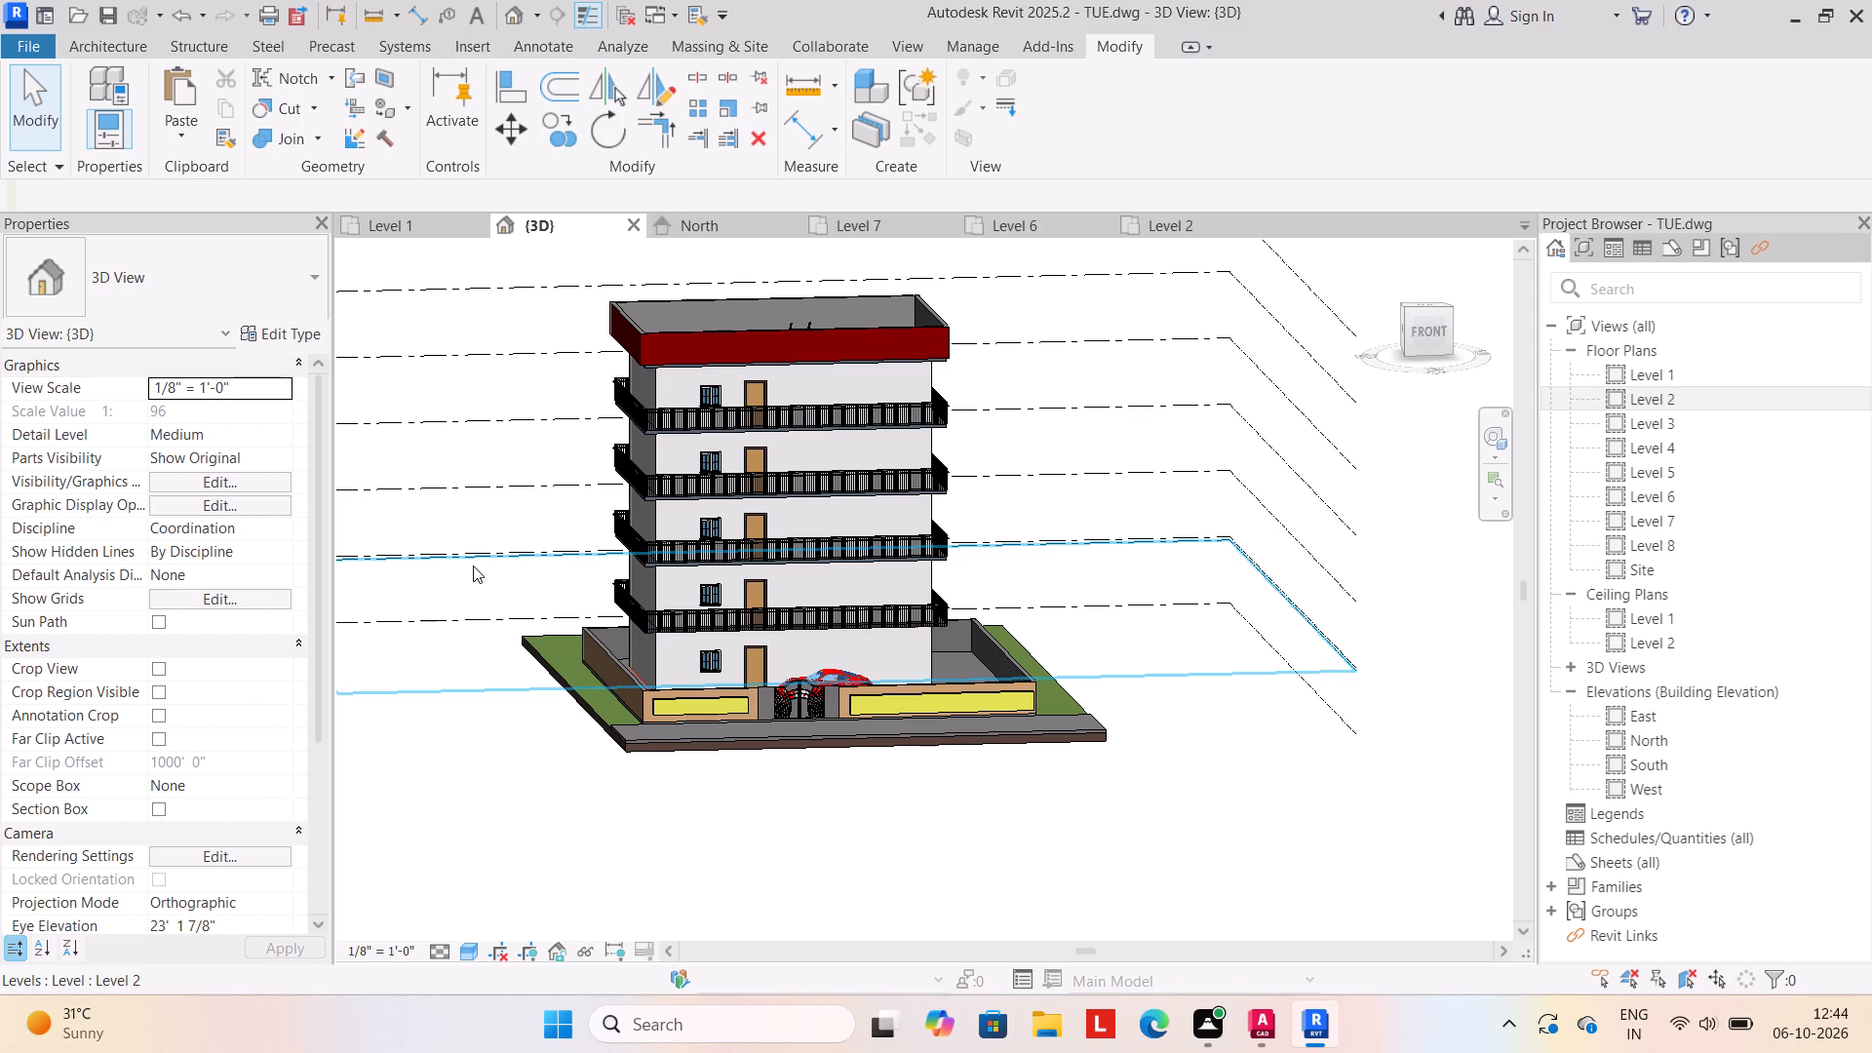
scroll(787, 484, "down", 1)
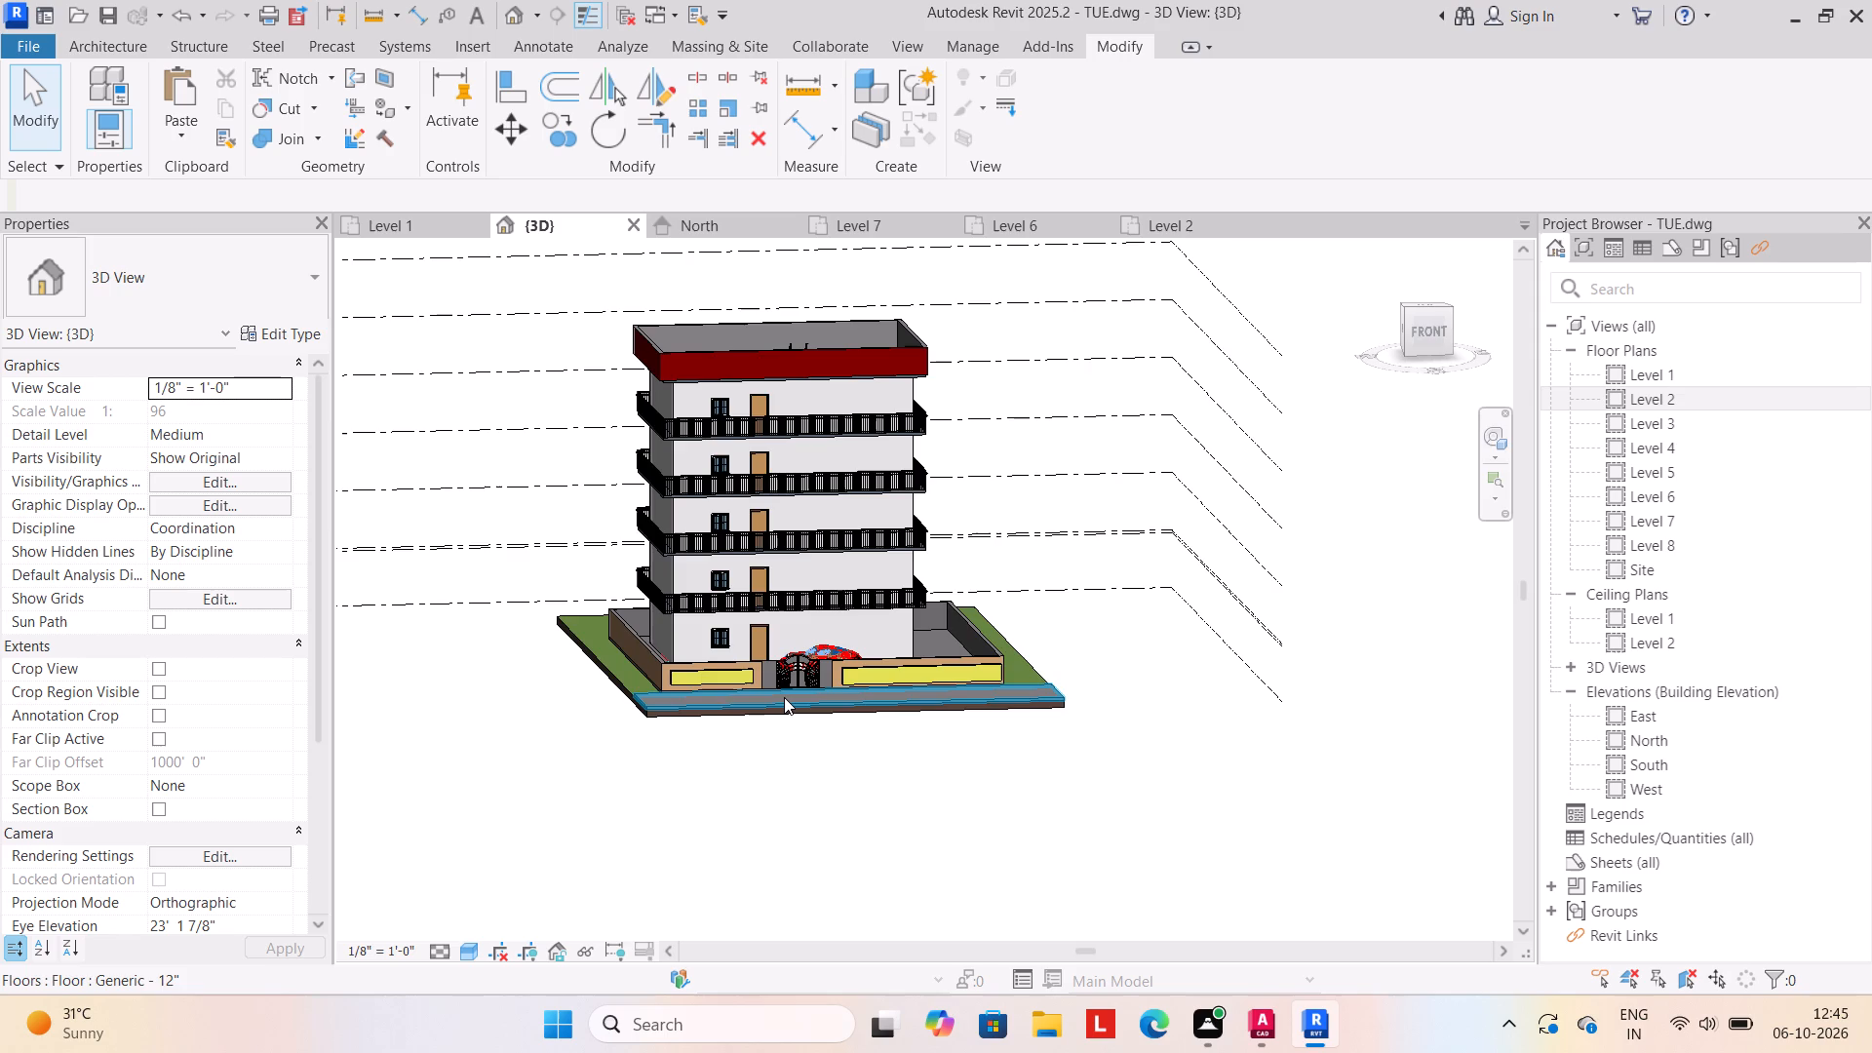
scroll(784, 698, "up", 4)
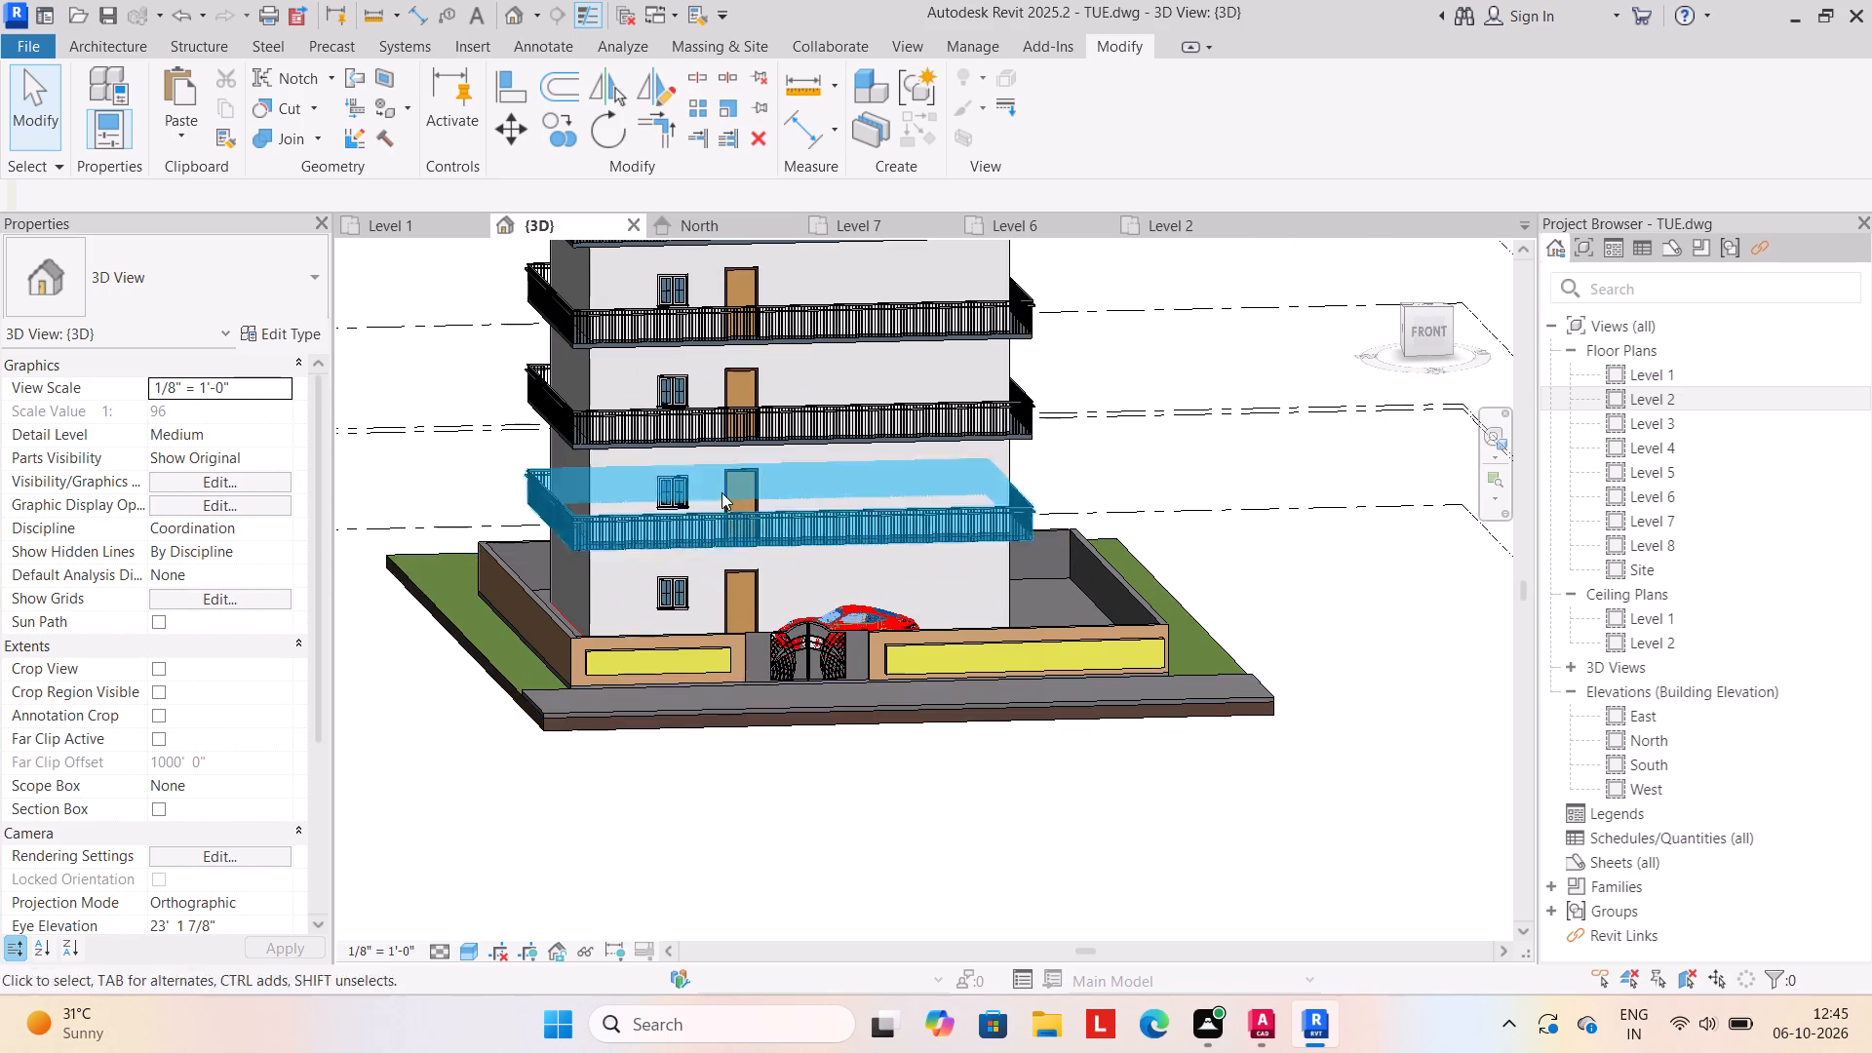
scroll(721, 492, "down", 3)
middle_click_drag(710, 504, 689, 719)
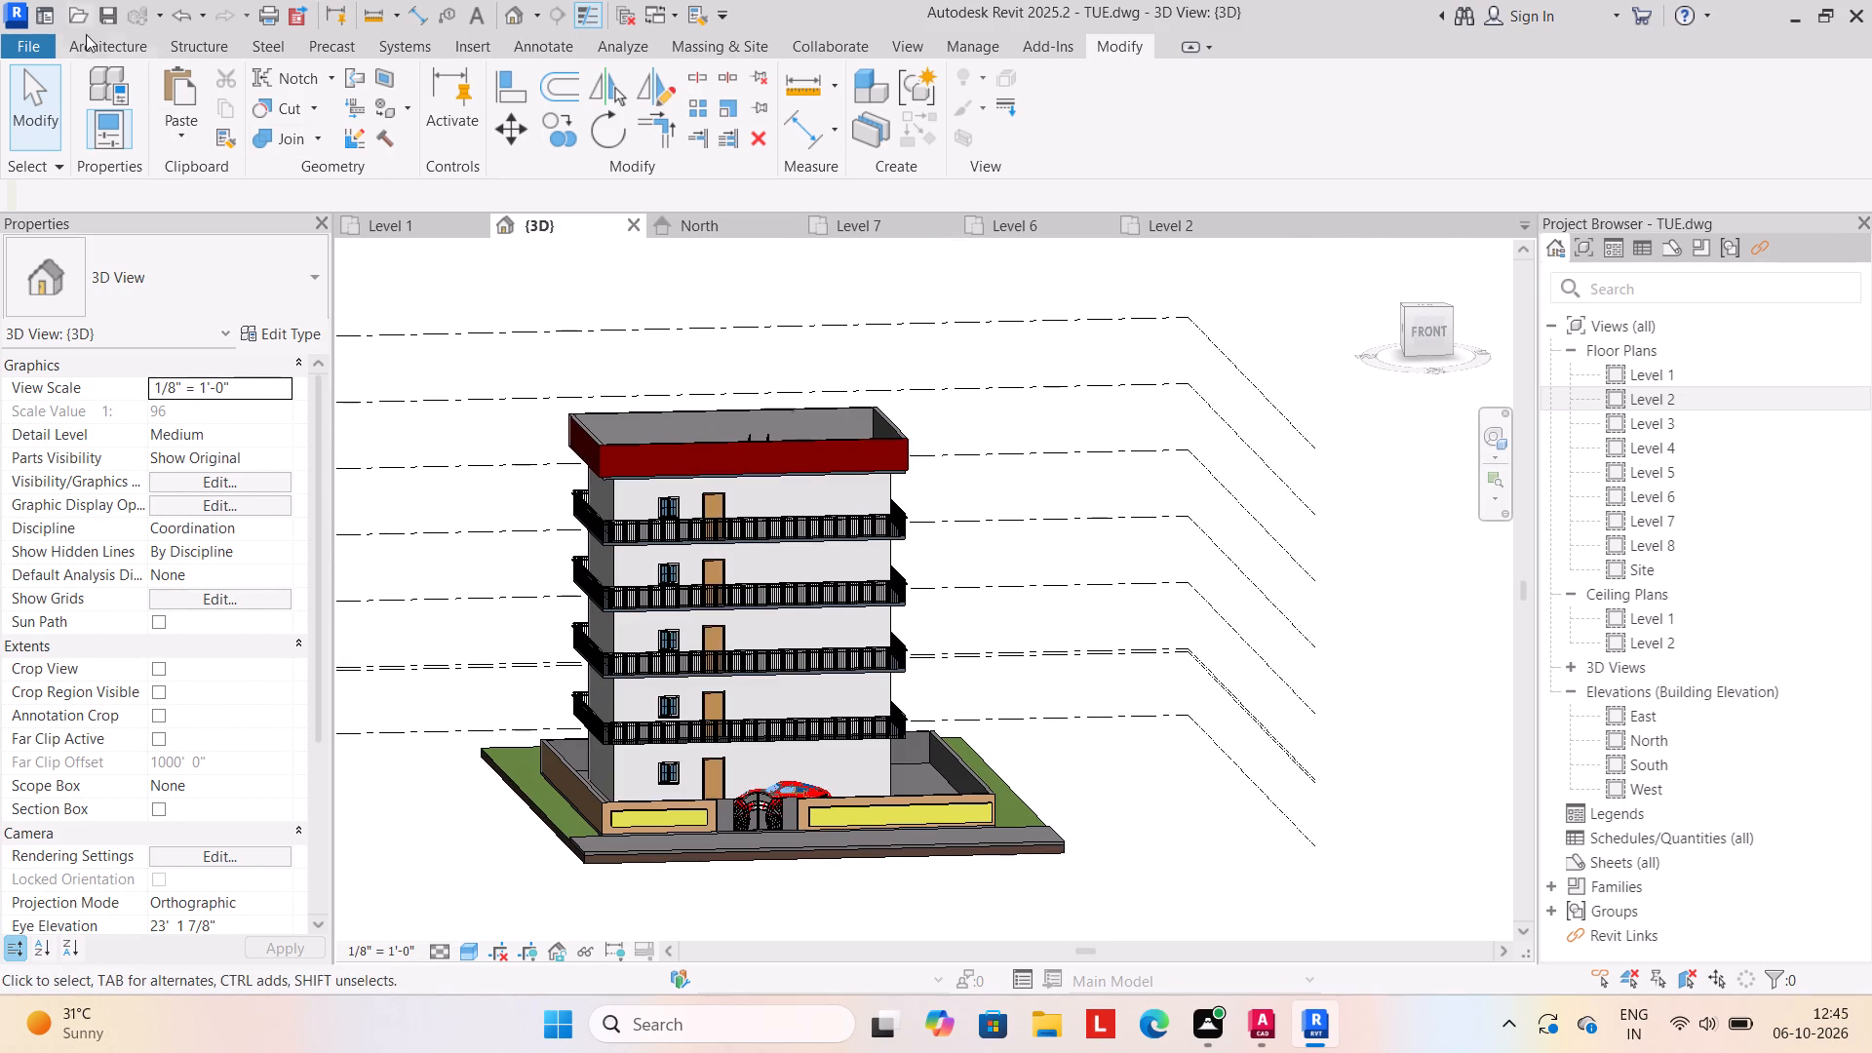
left_click(84, 46)
left_click(277, 132)
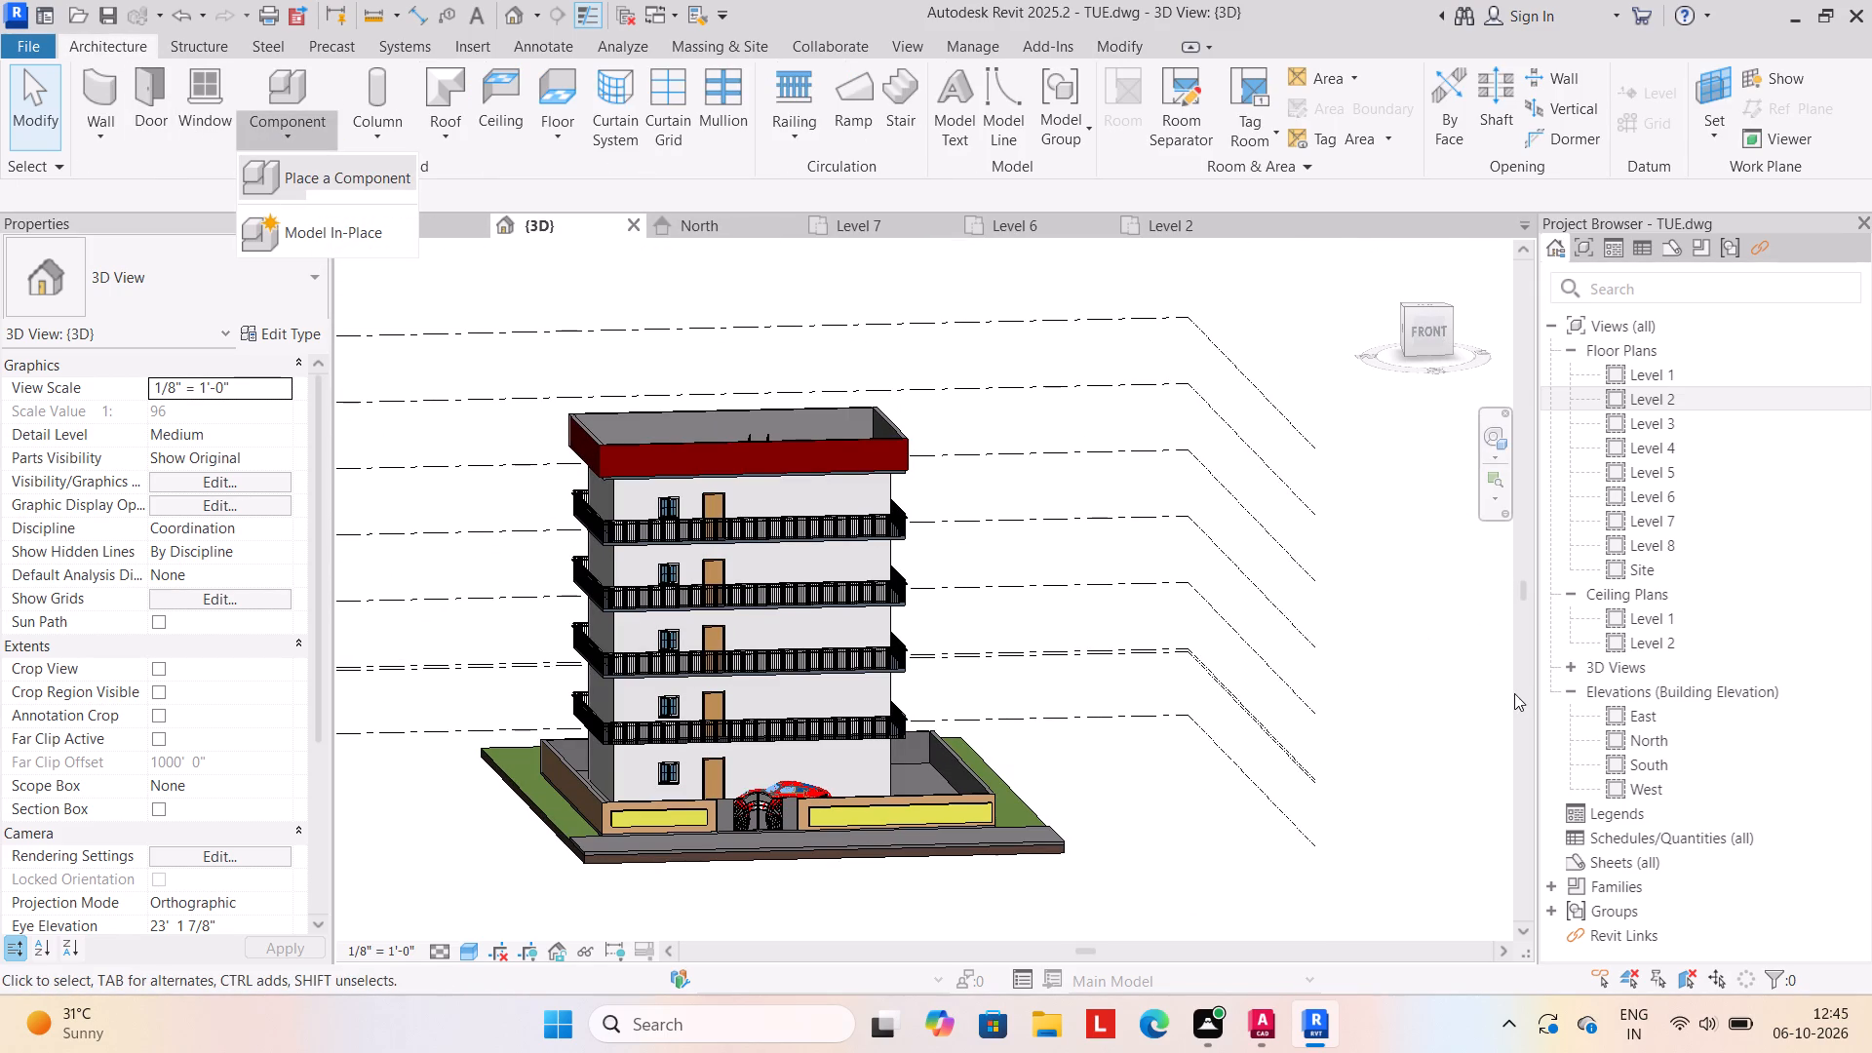
left_click(1426, 684)
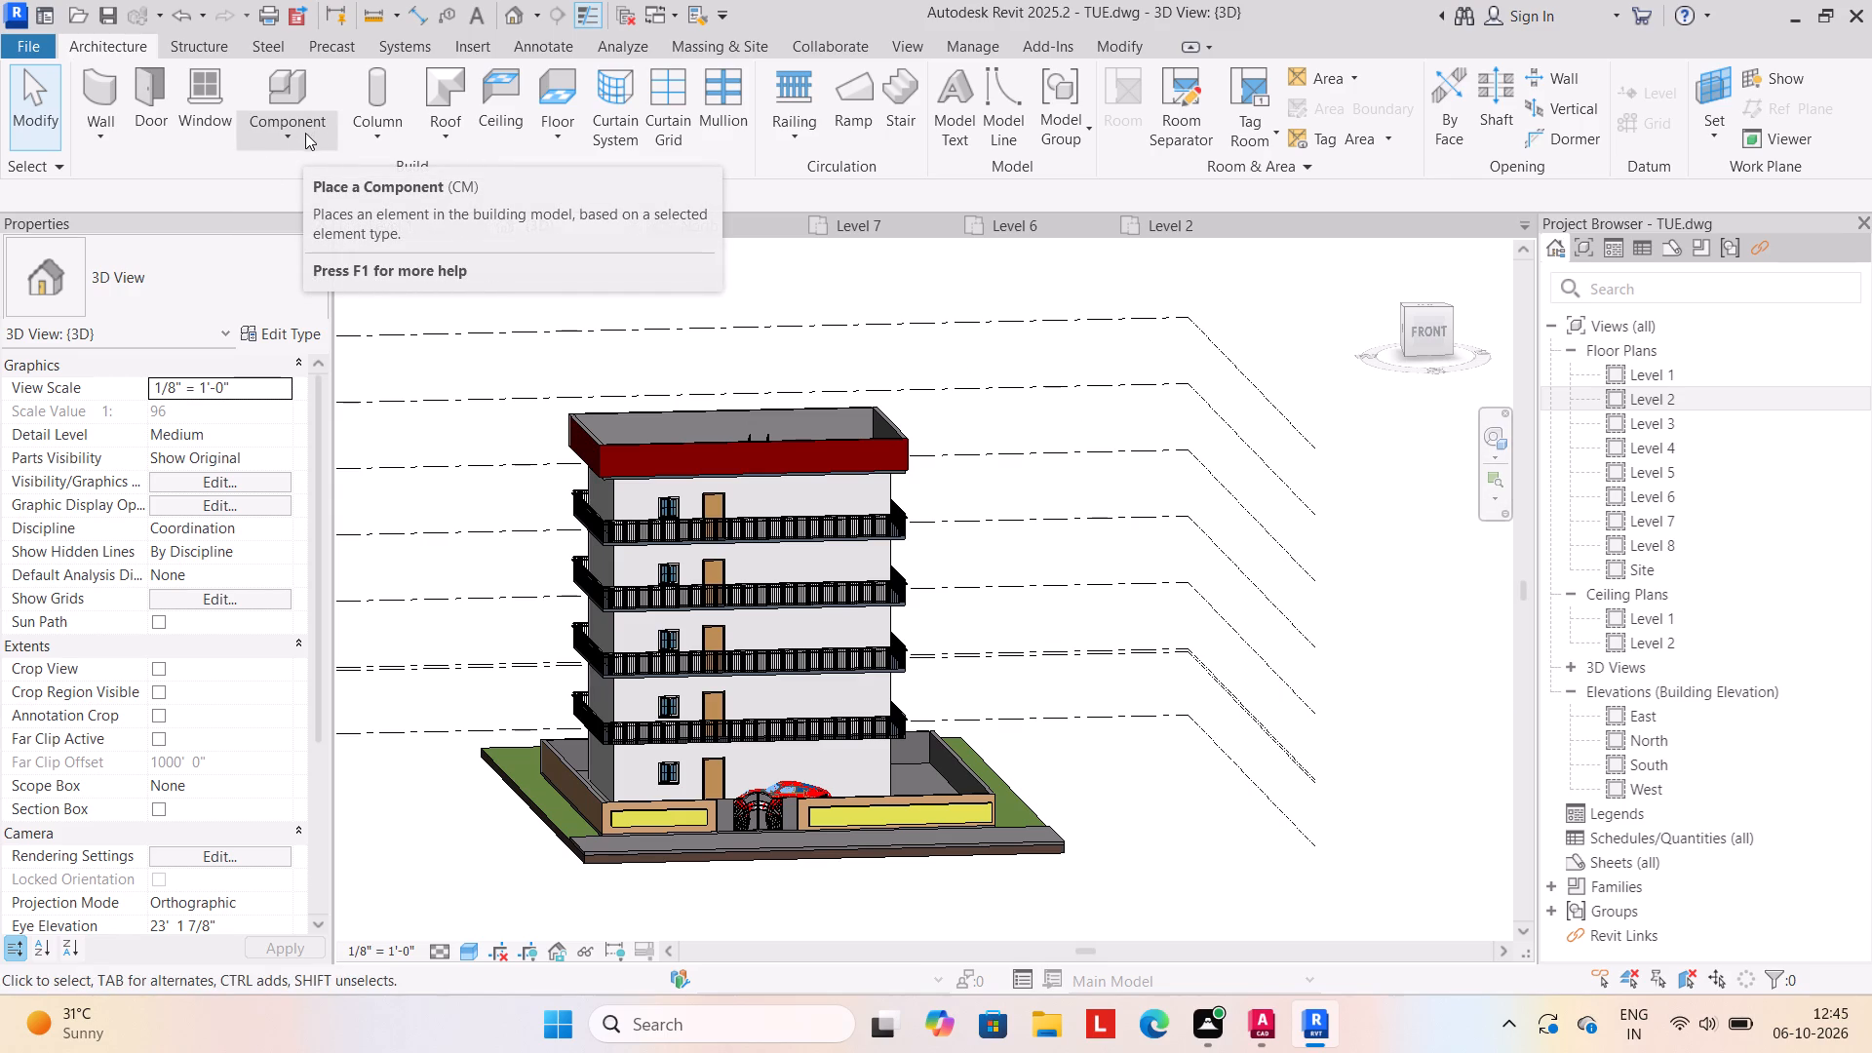
left_click(289, 132)
left_click(277, 234)
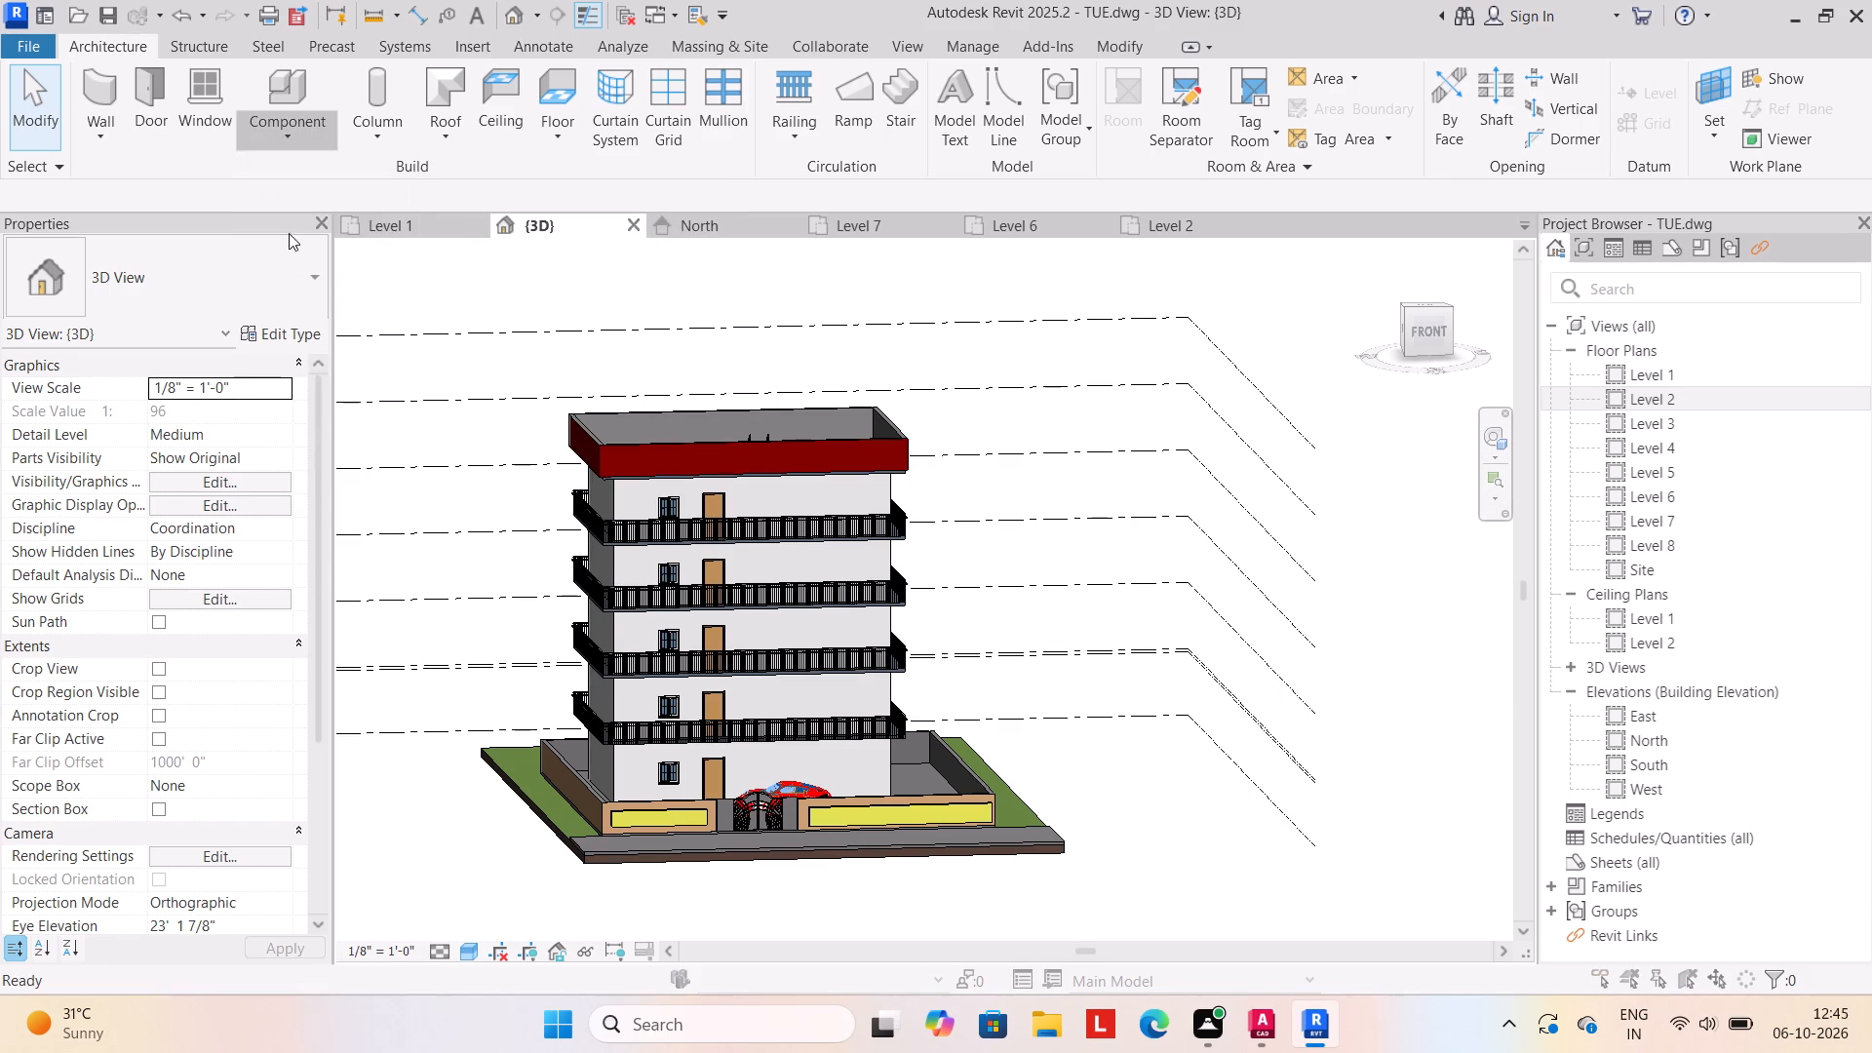
scroll(1134, 423, "down", 6)
scroll(951, 430, "down", 5)
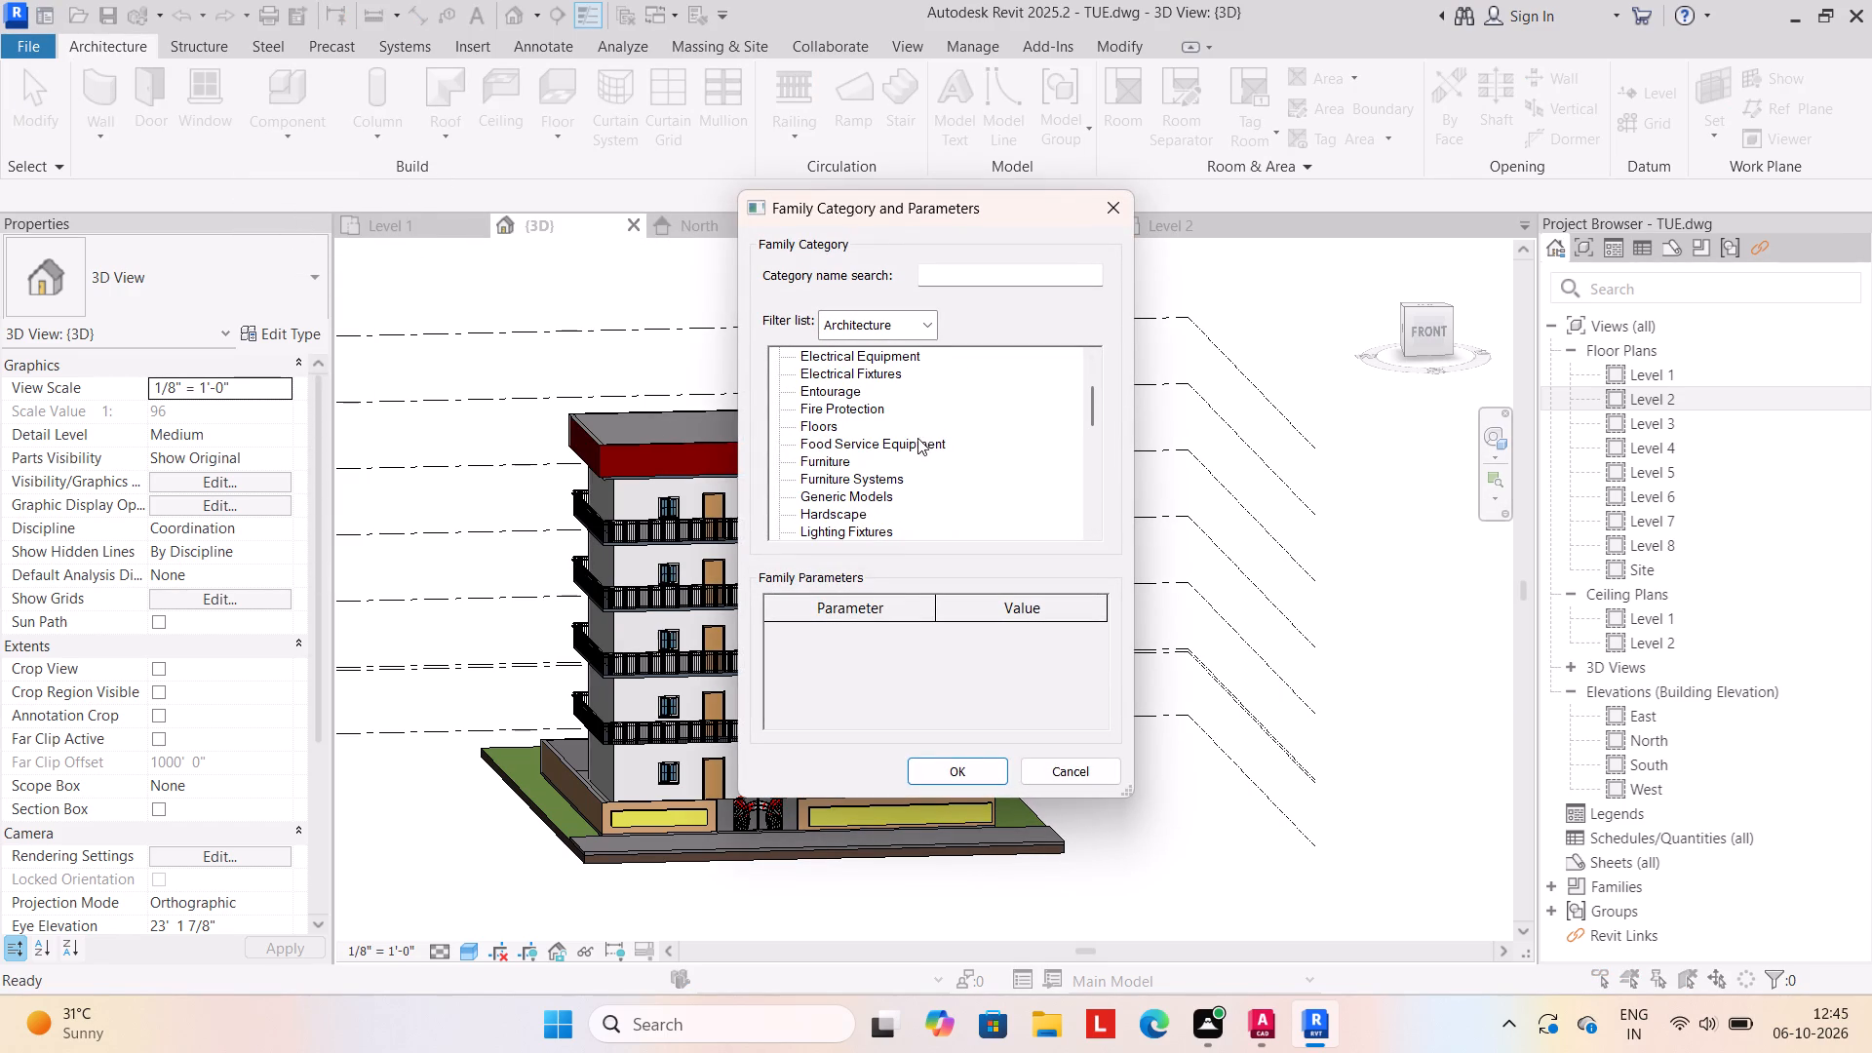
left_click(894, 491)
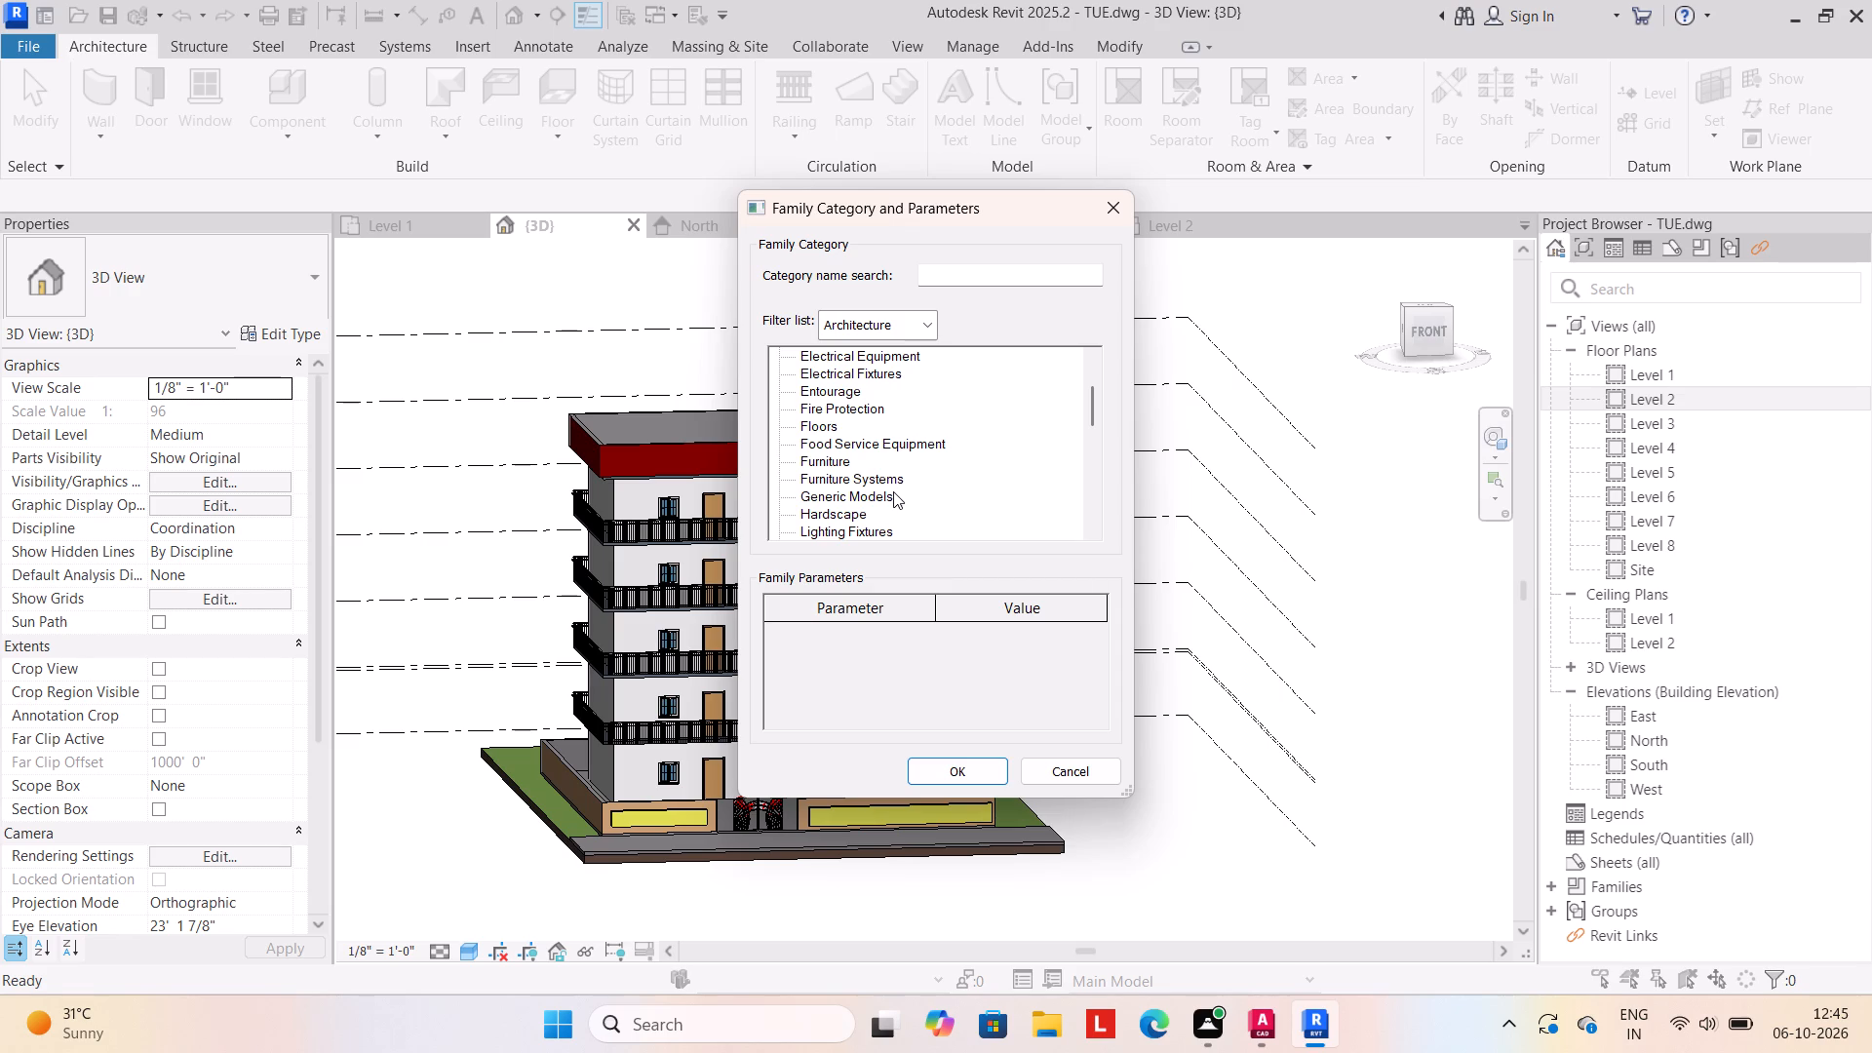
left_click_drag(893, 491, 885, 504)
left_click(886, 498)
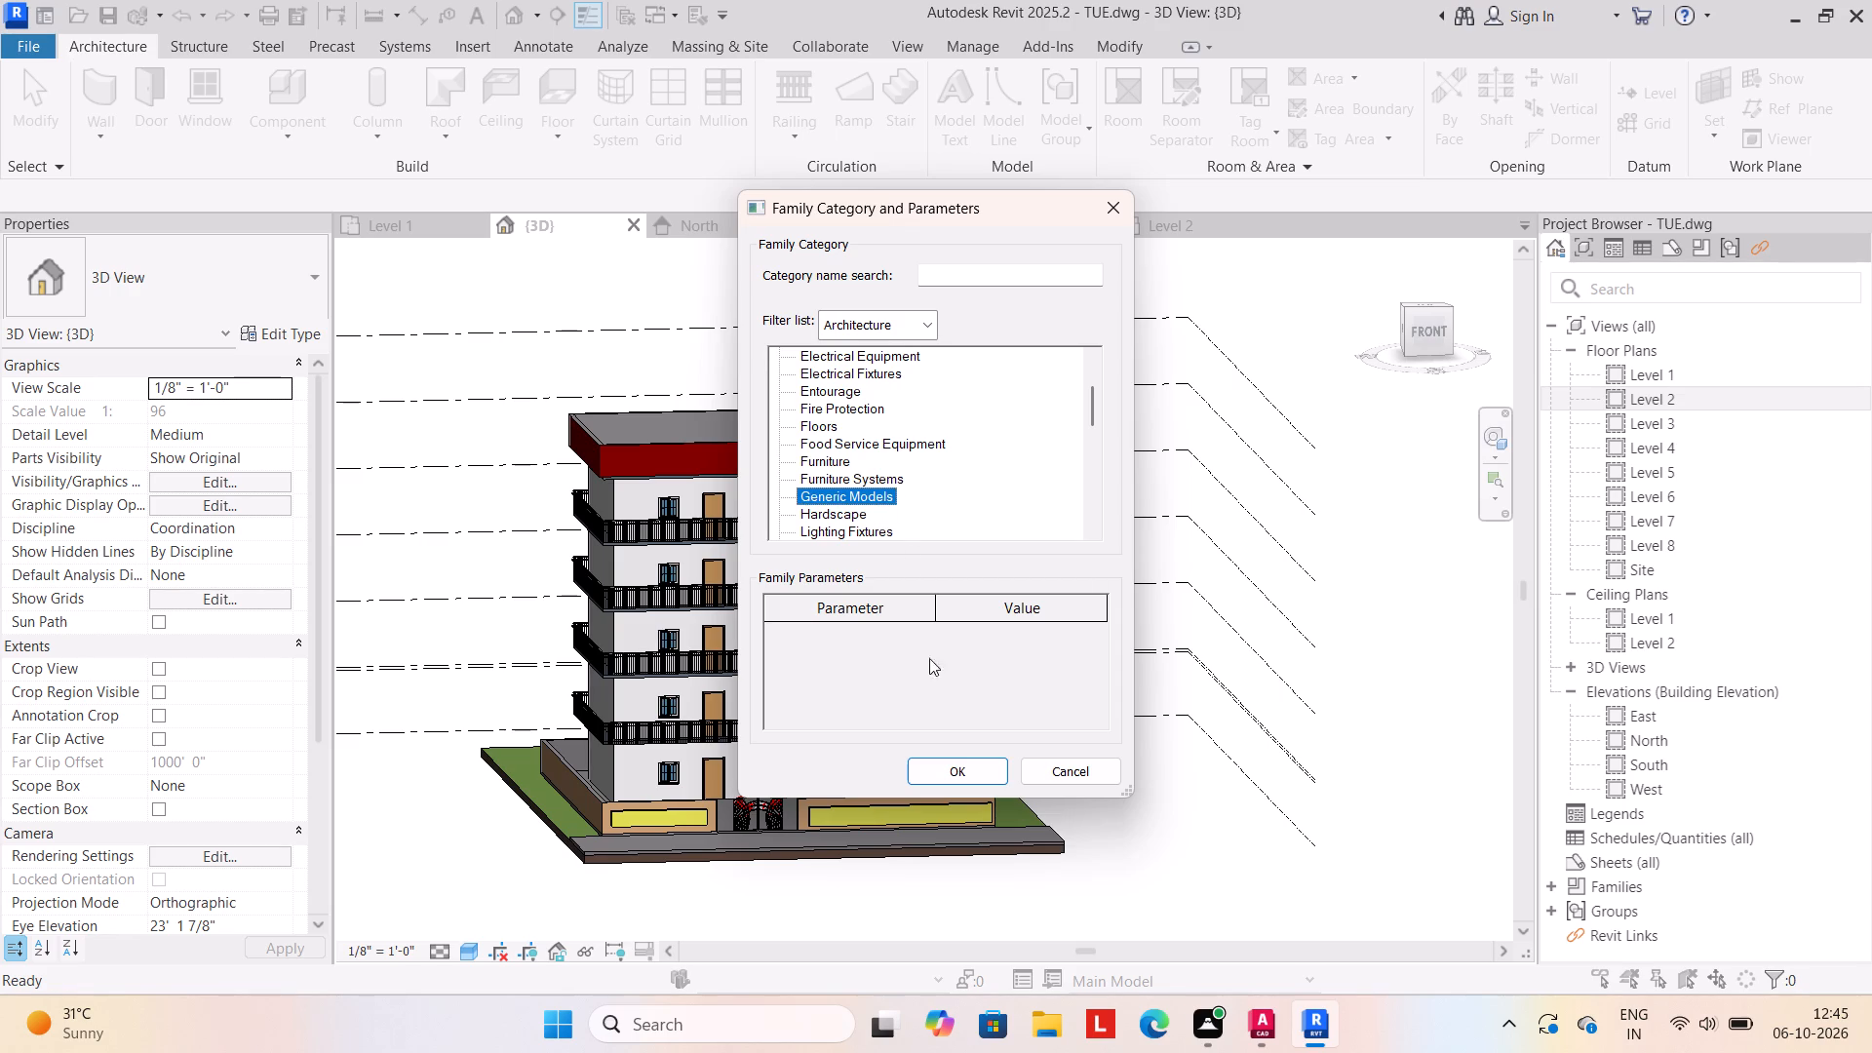
left_click(955, 761)
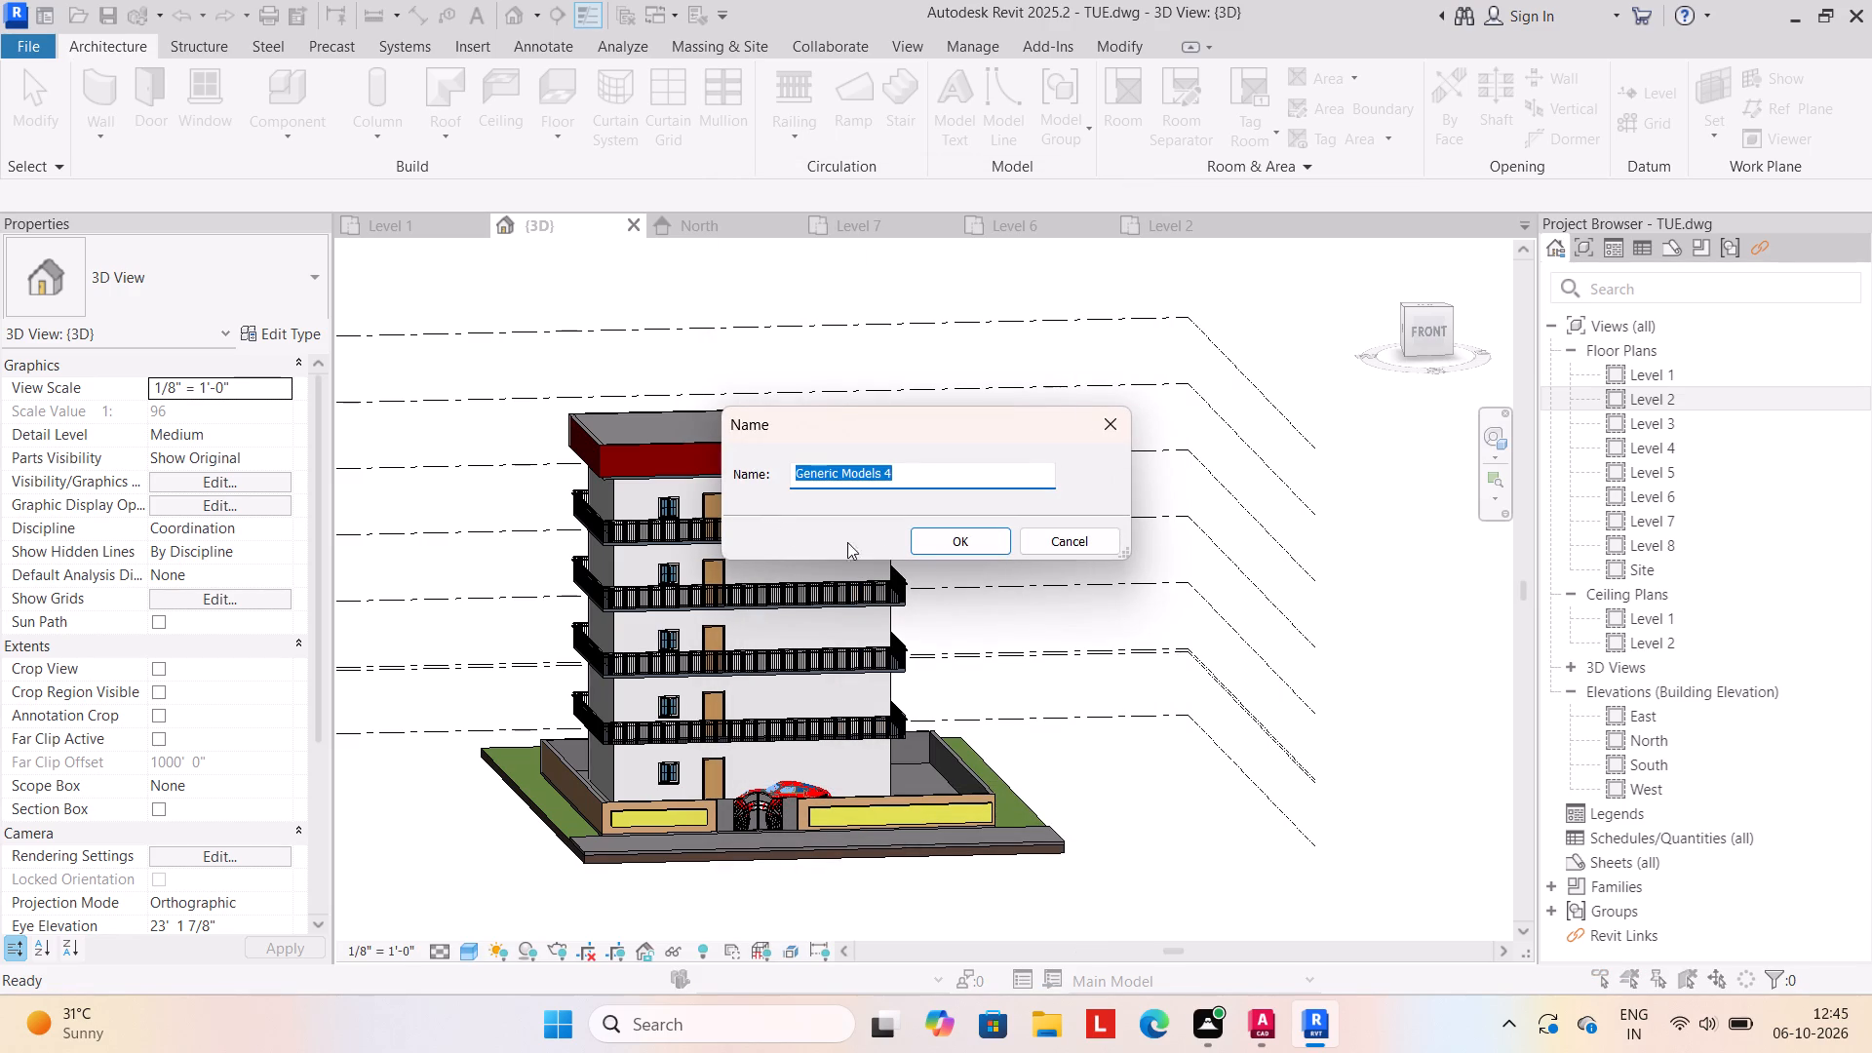
left_click(968, 535)
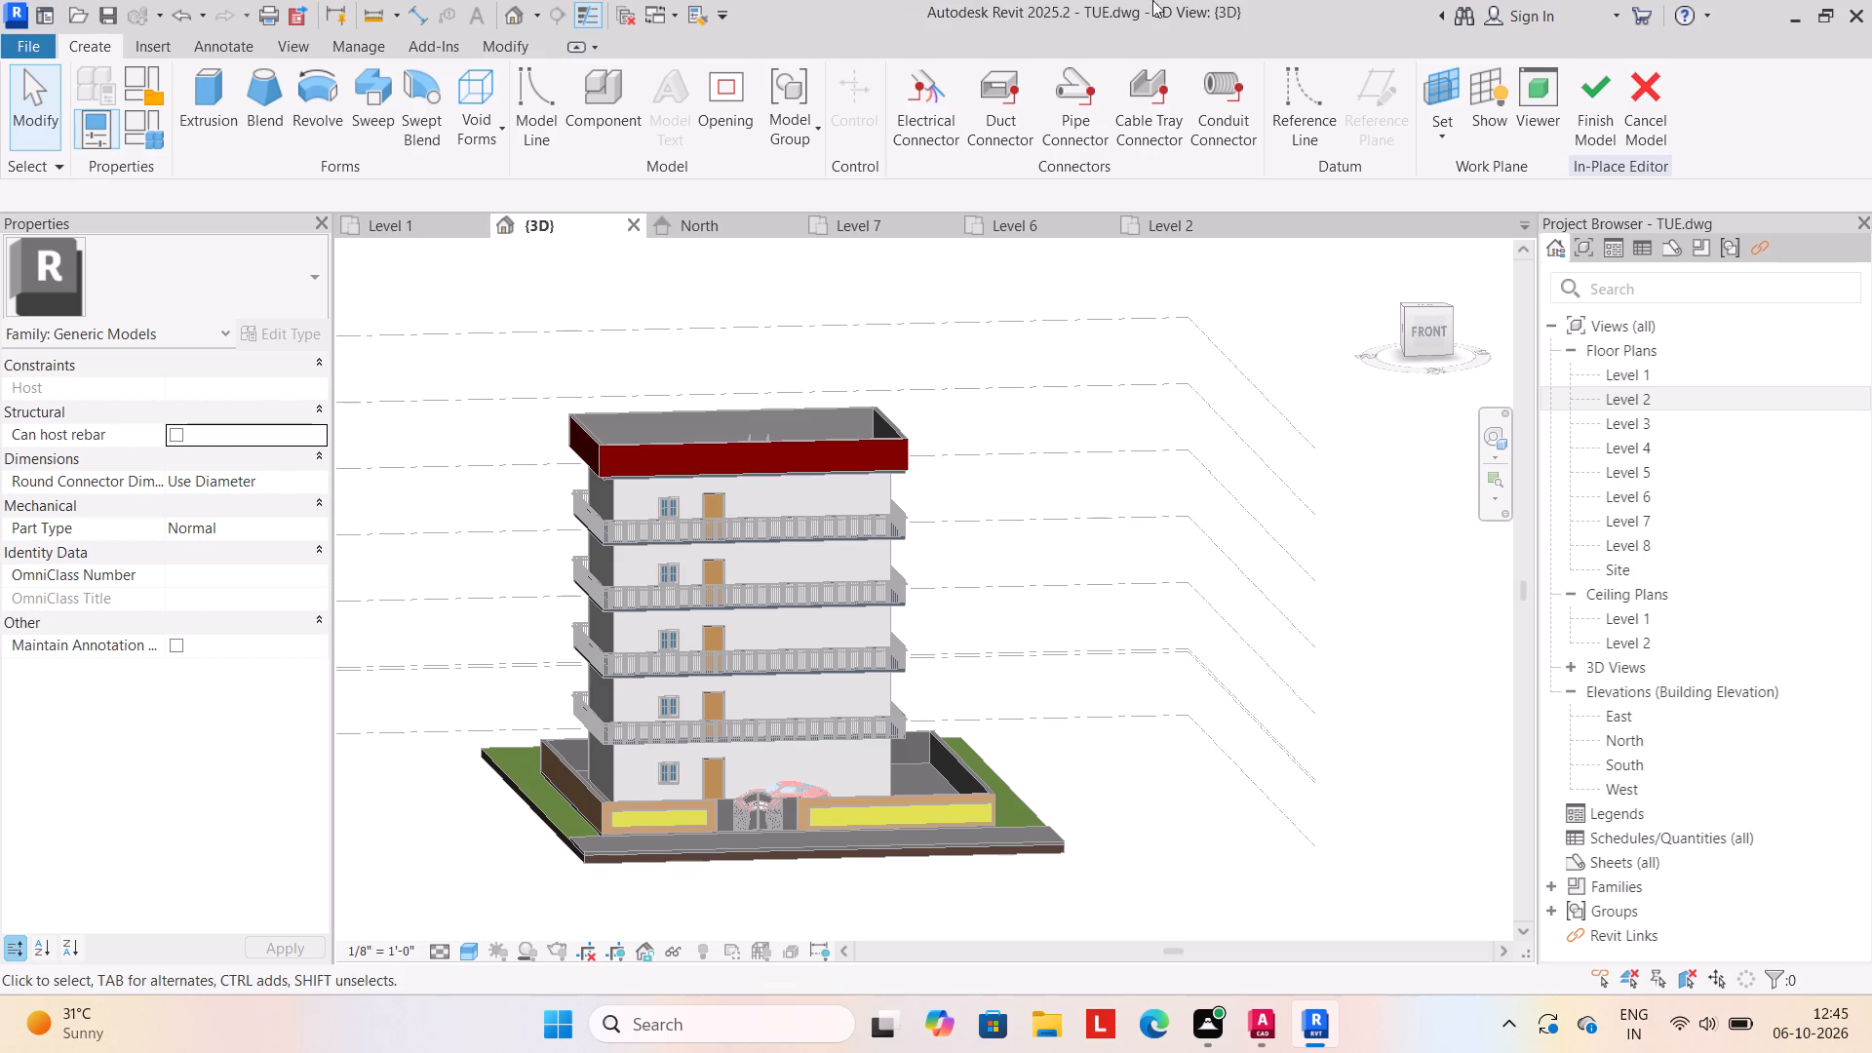
Extrude a circle of about 1' 6" radius by 1' 0" on the red parapet's front face, and finish the model.
left_click(1446, 141)
left_click(1445, 221)
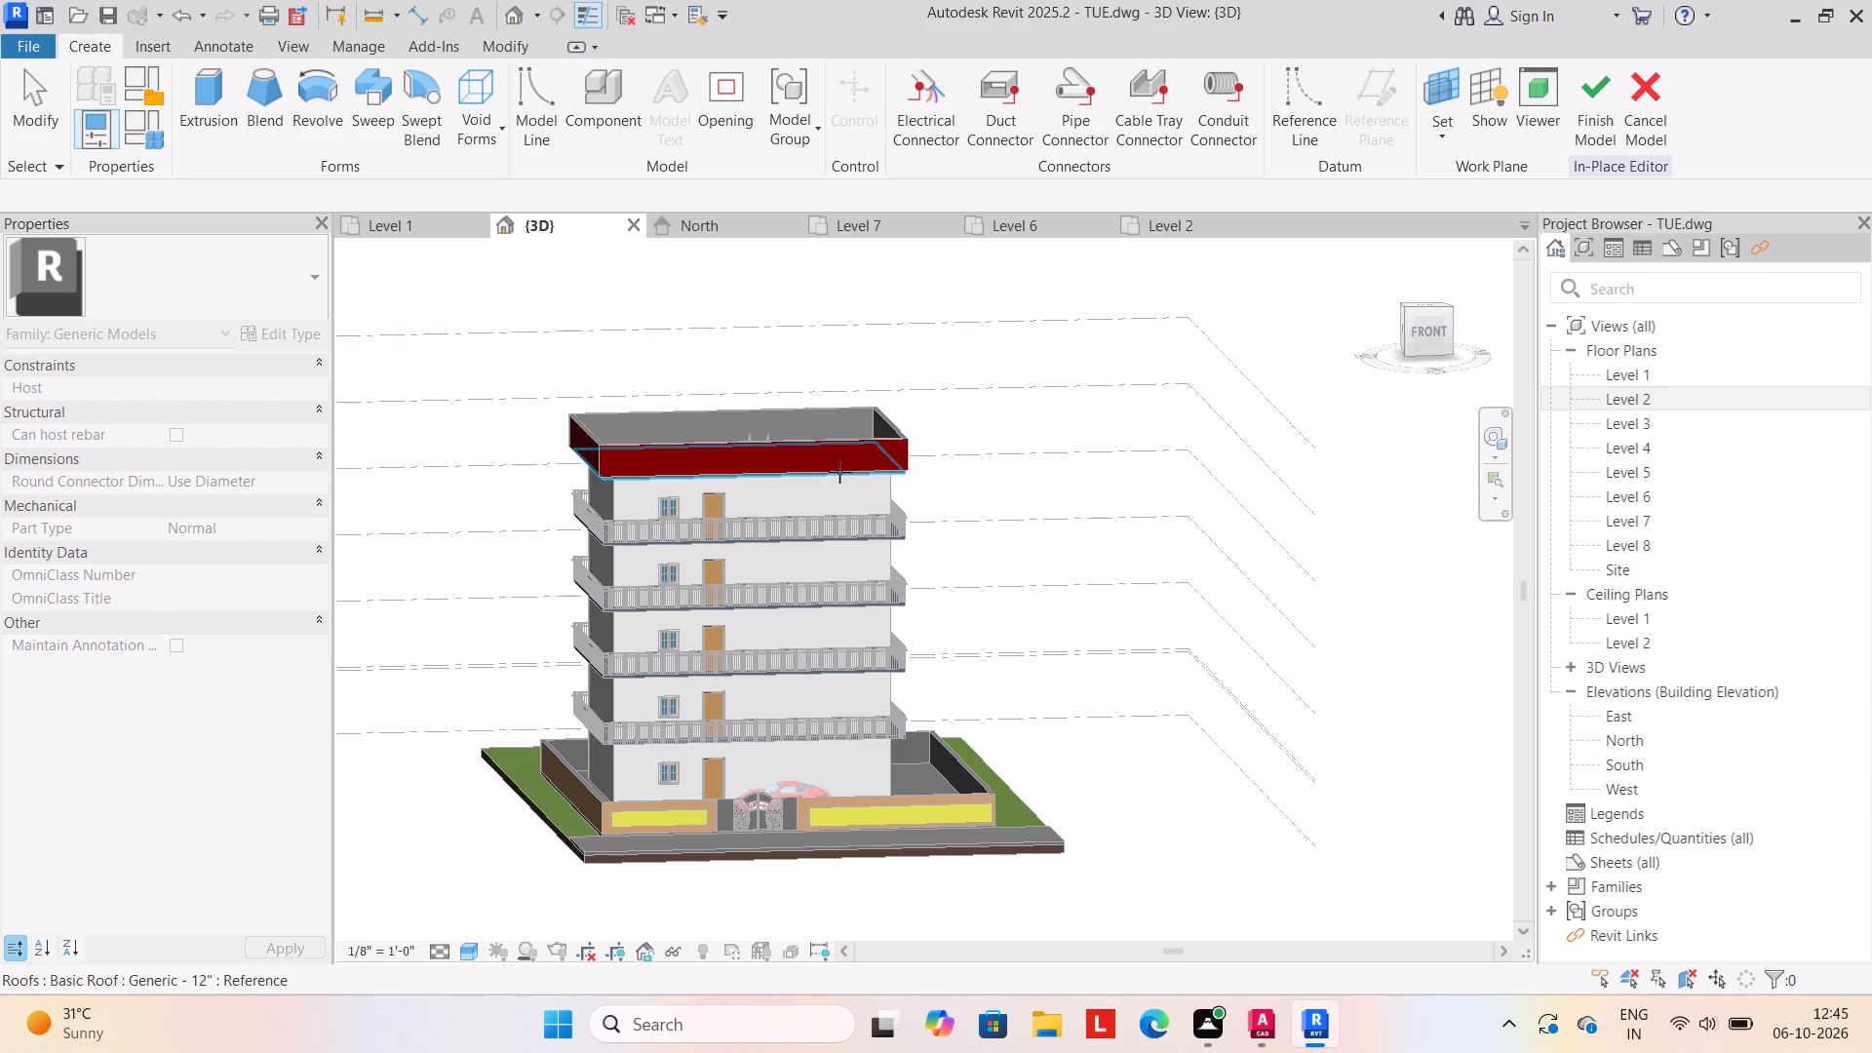
left_click(887, 443)
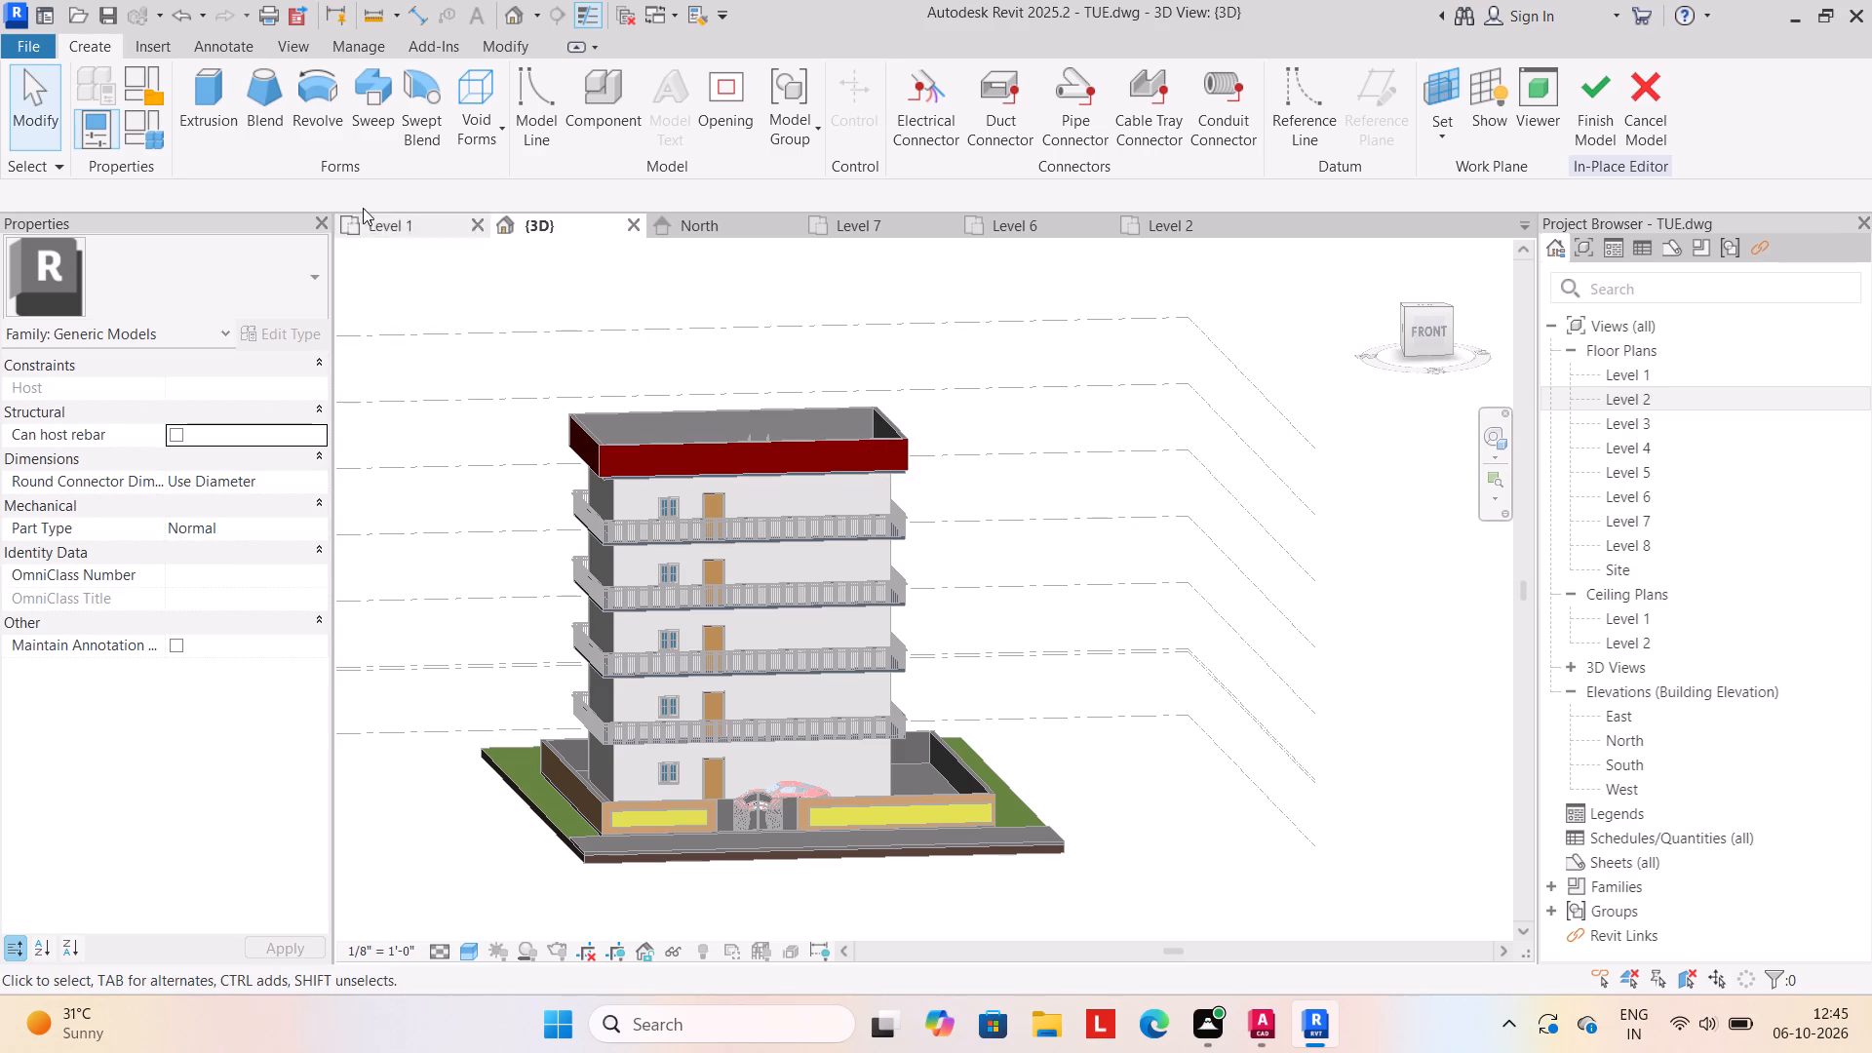
left_click(212, 89)
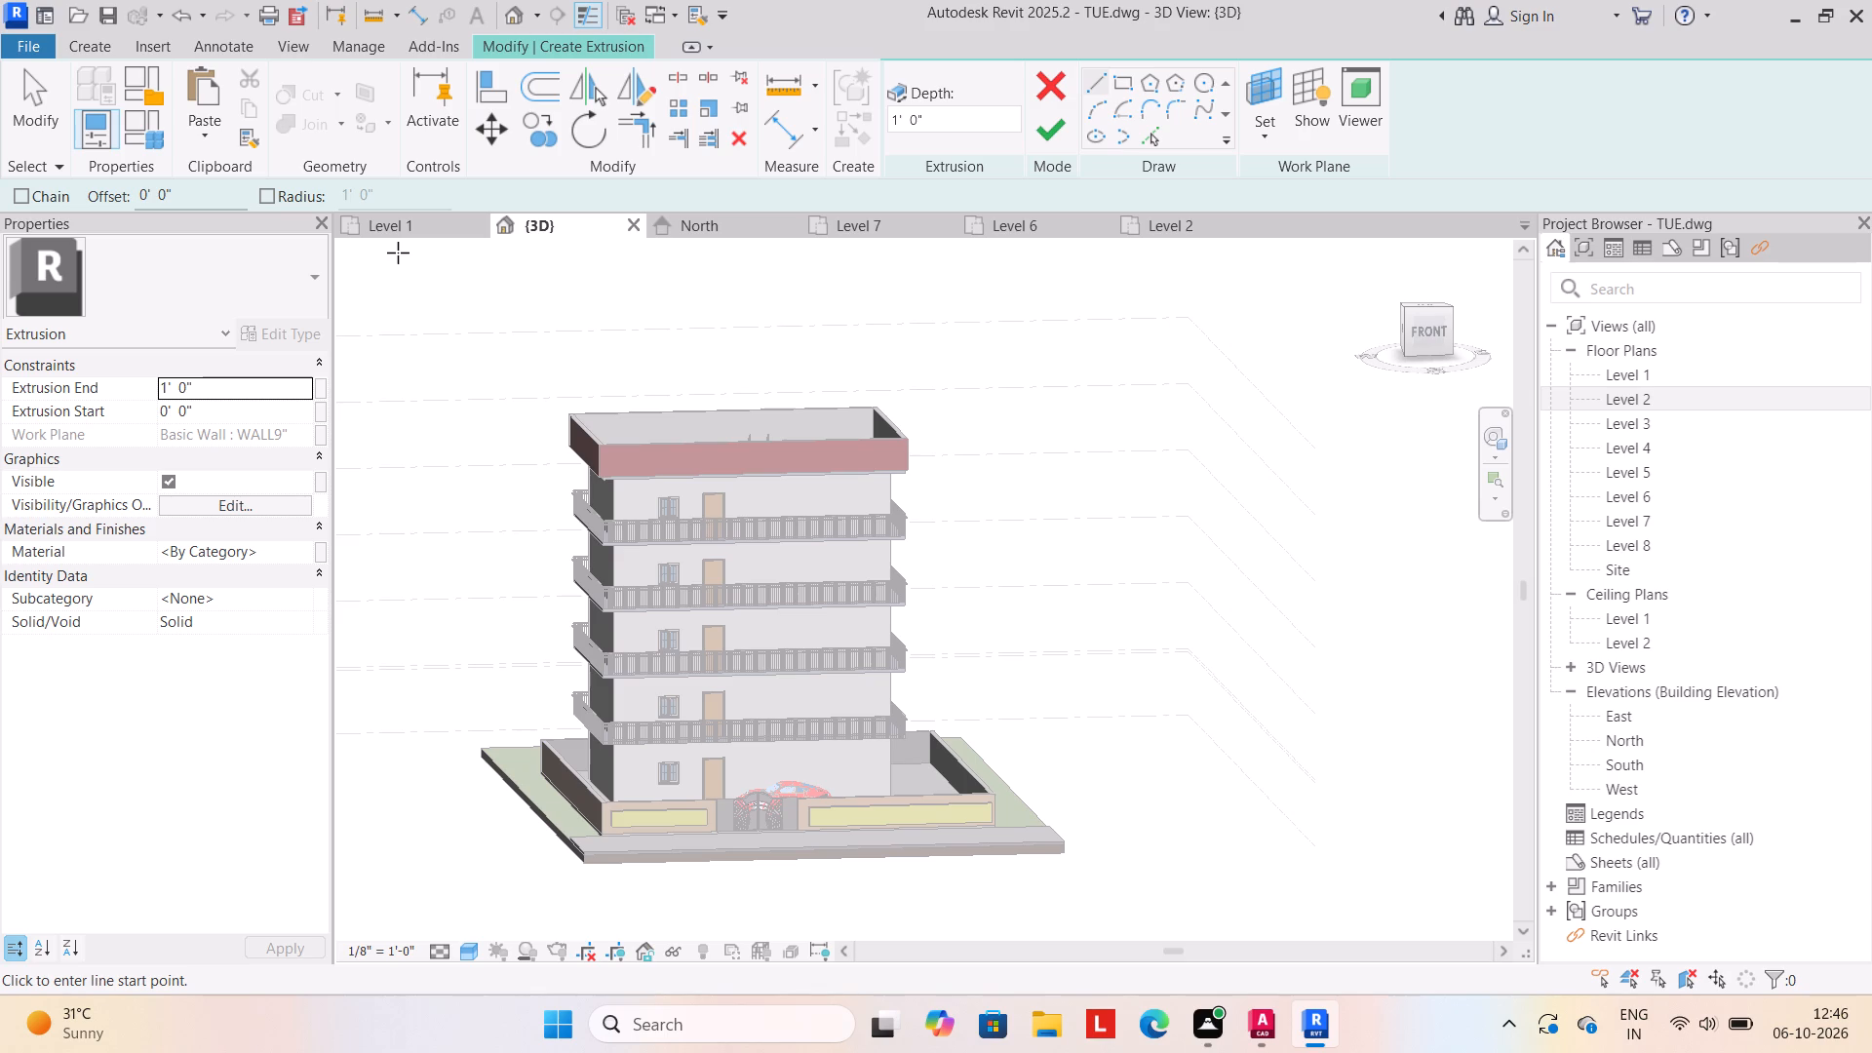
left_click(1196, 76)
scroll(796, 468, "up", 5)
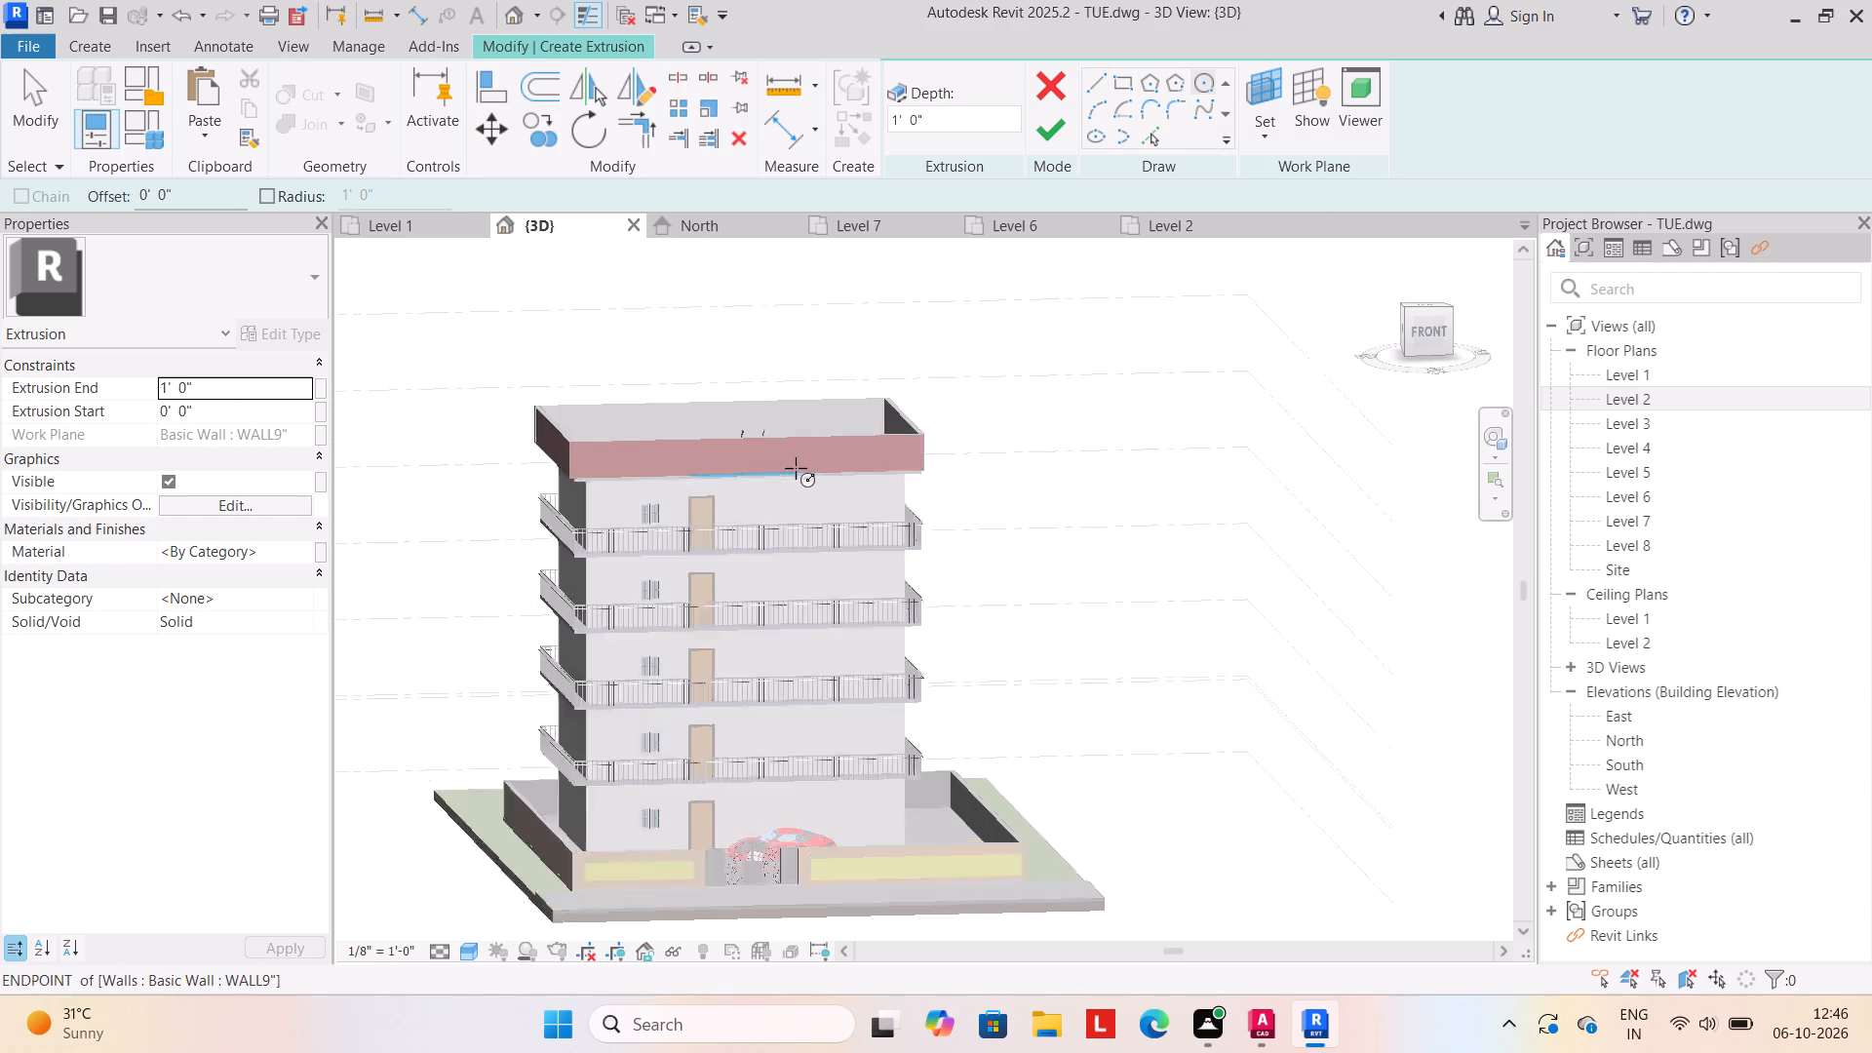
left_click(709, 447)
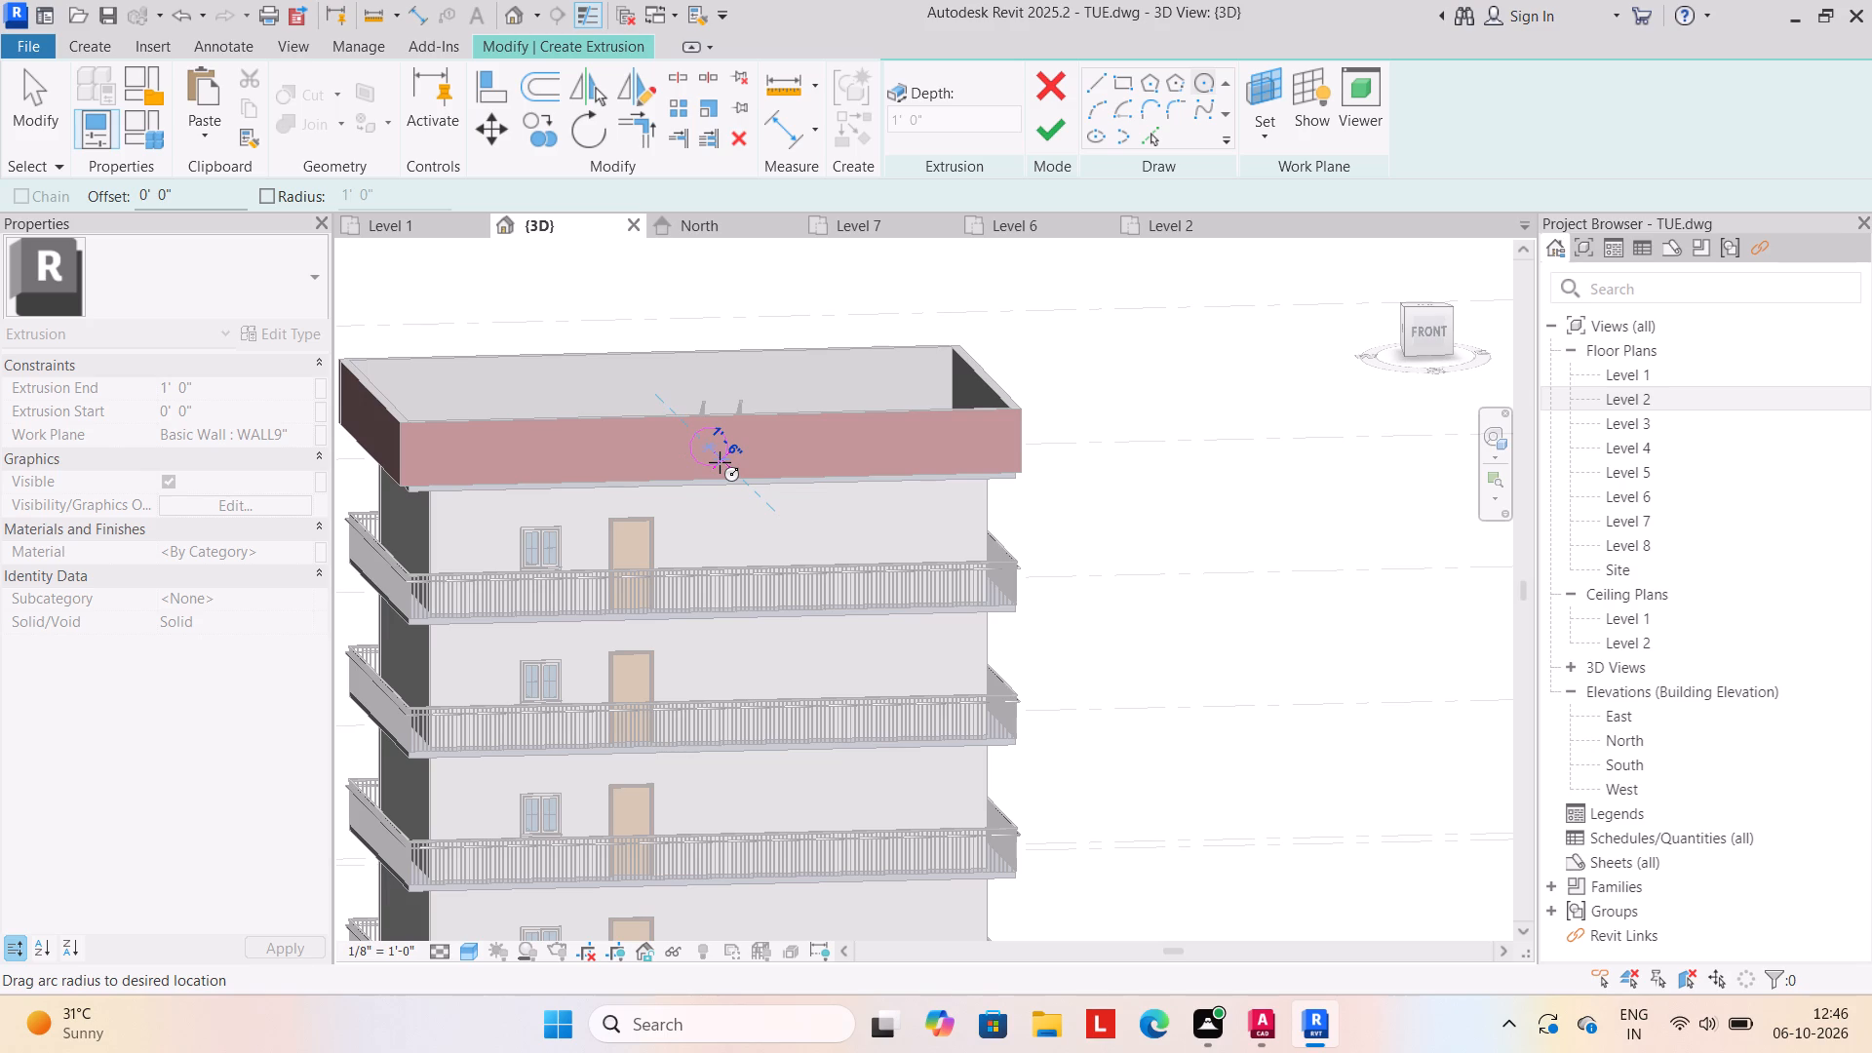
left_click(720, 462)
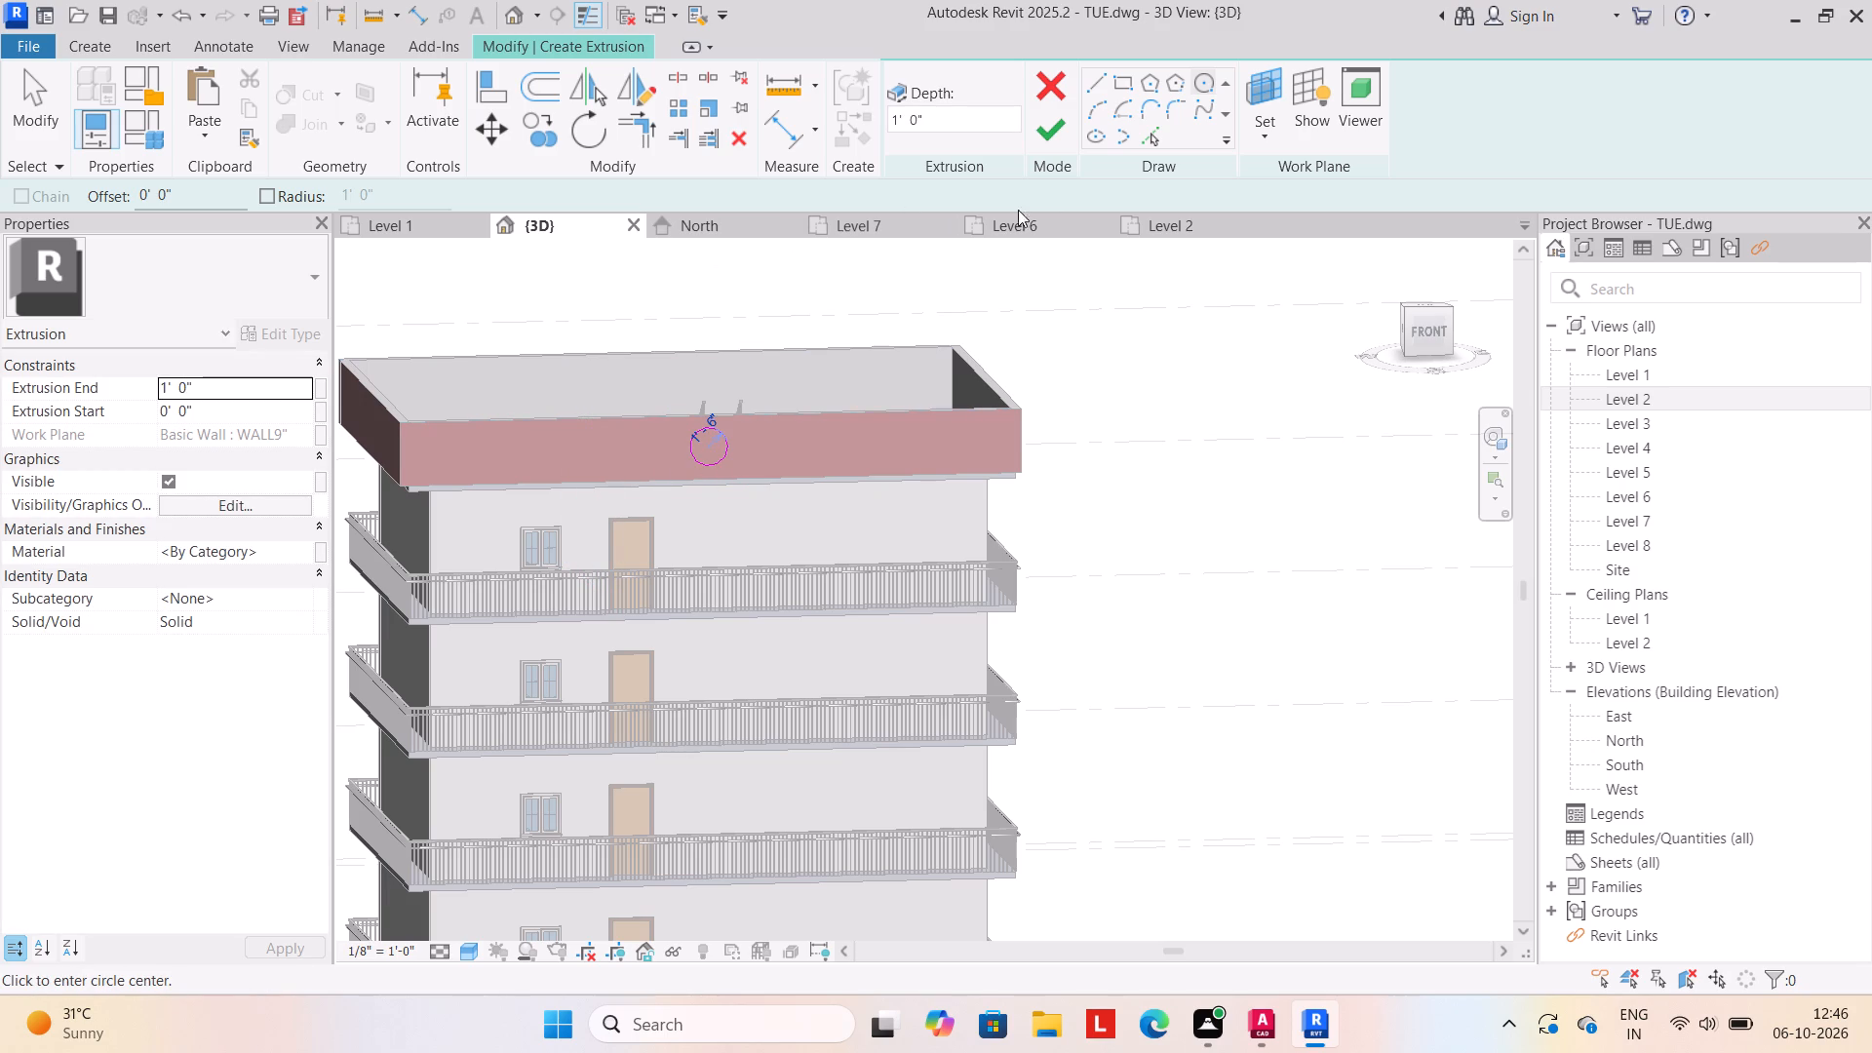
left_click(1058, 136)
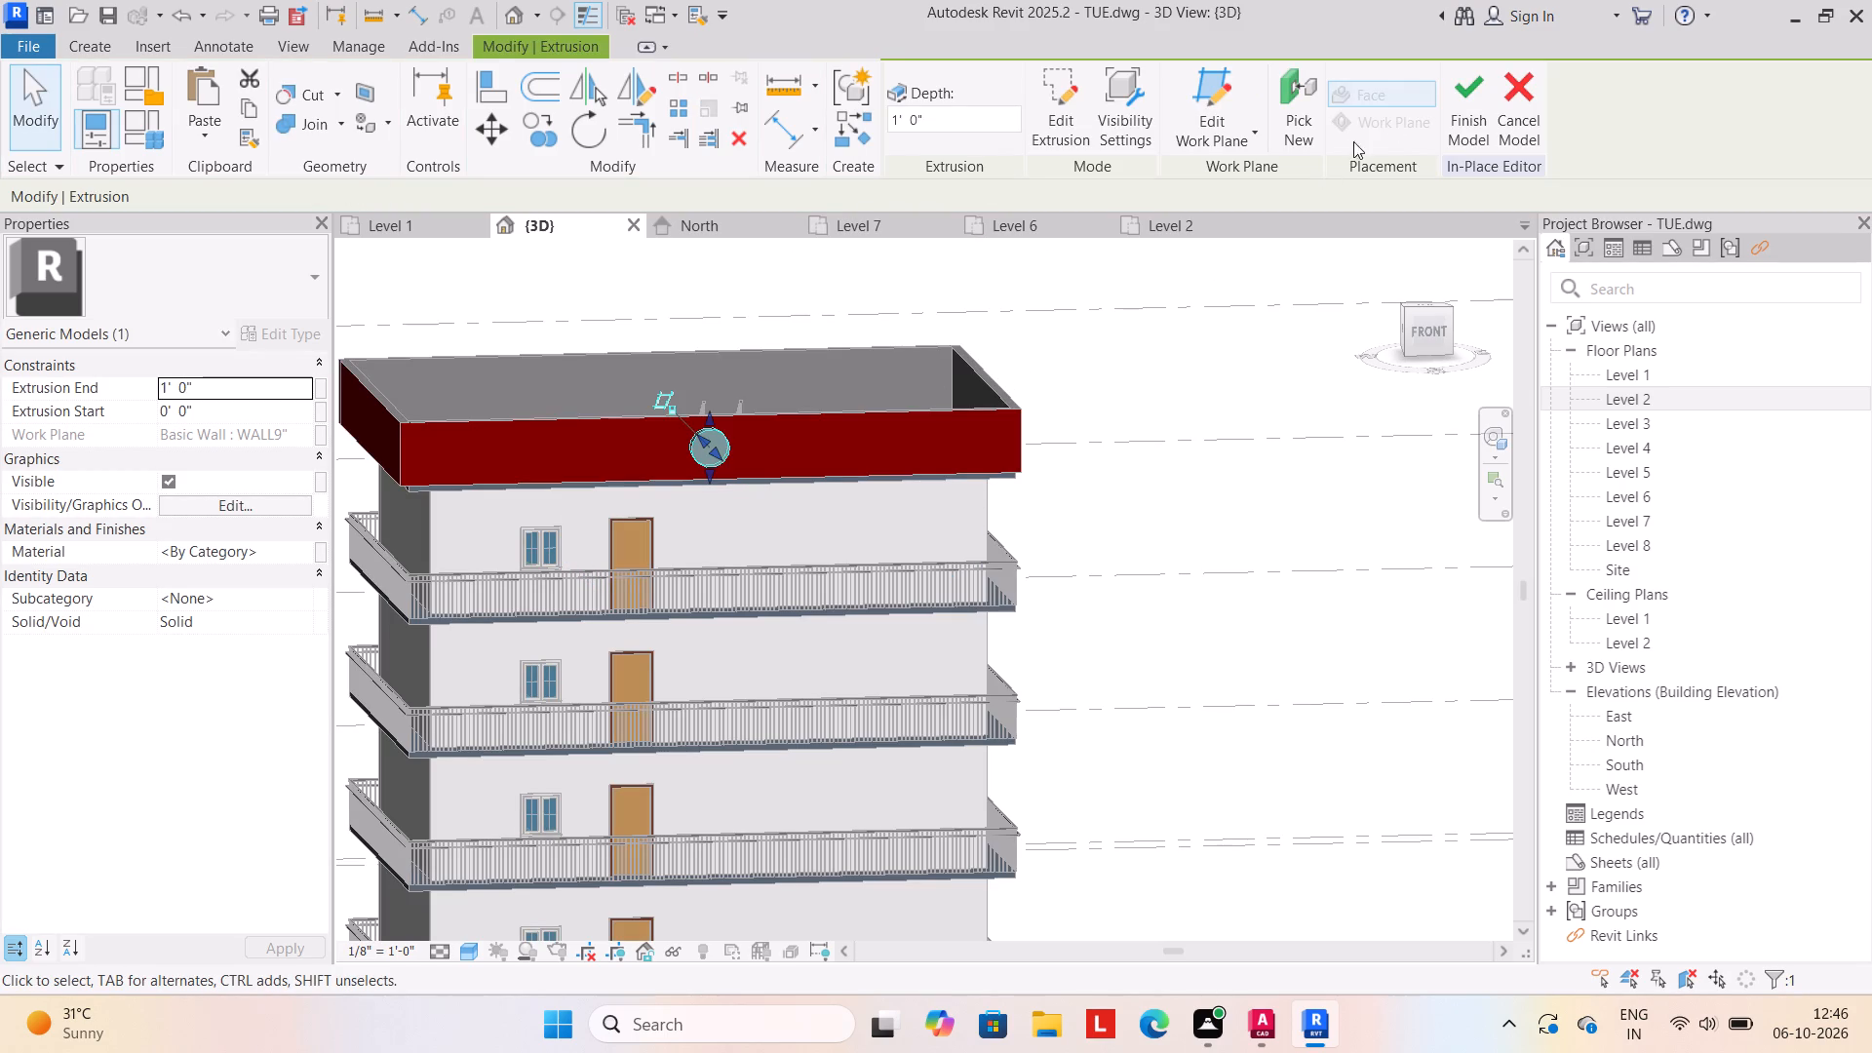
left_click(1451, 93)
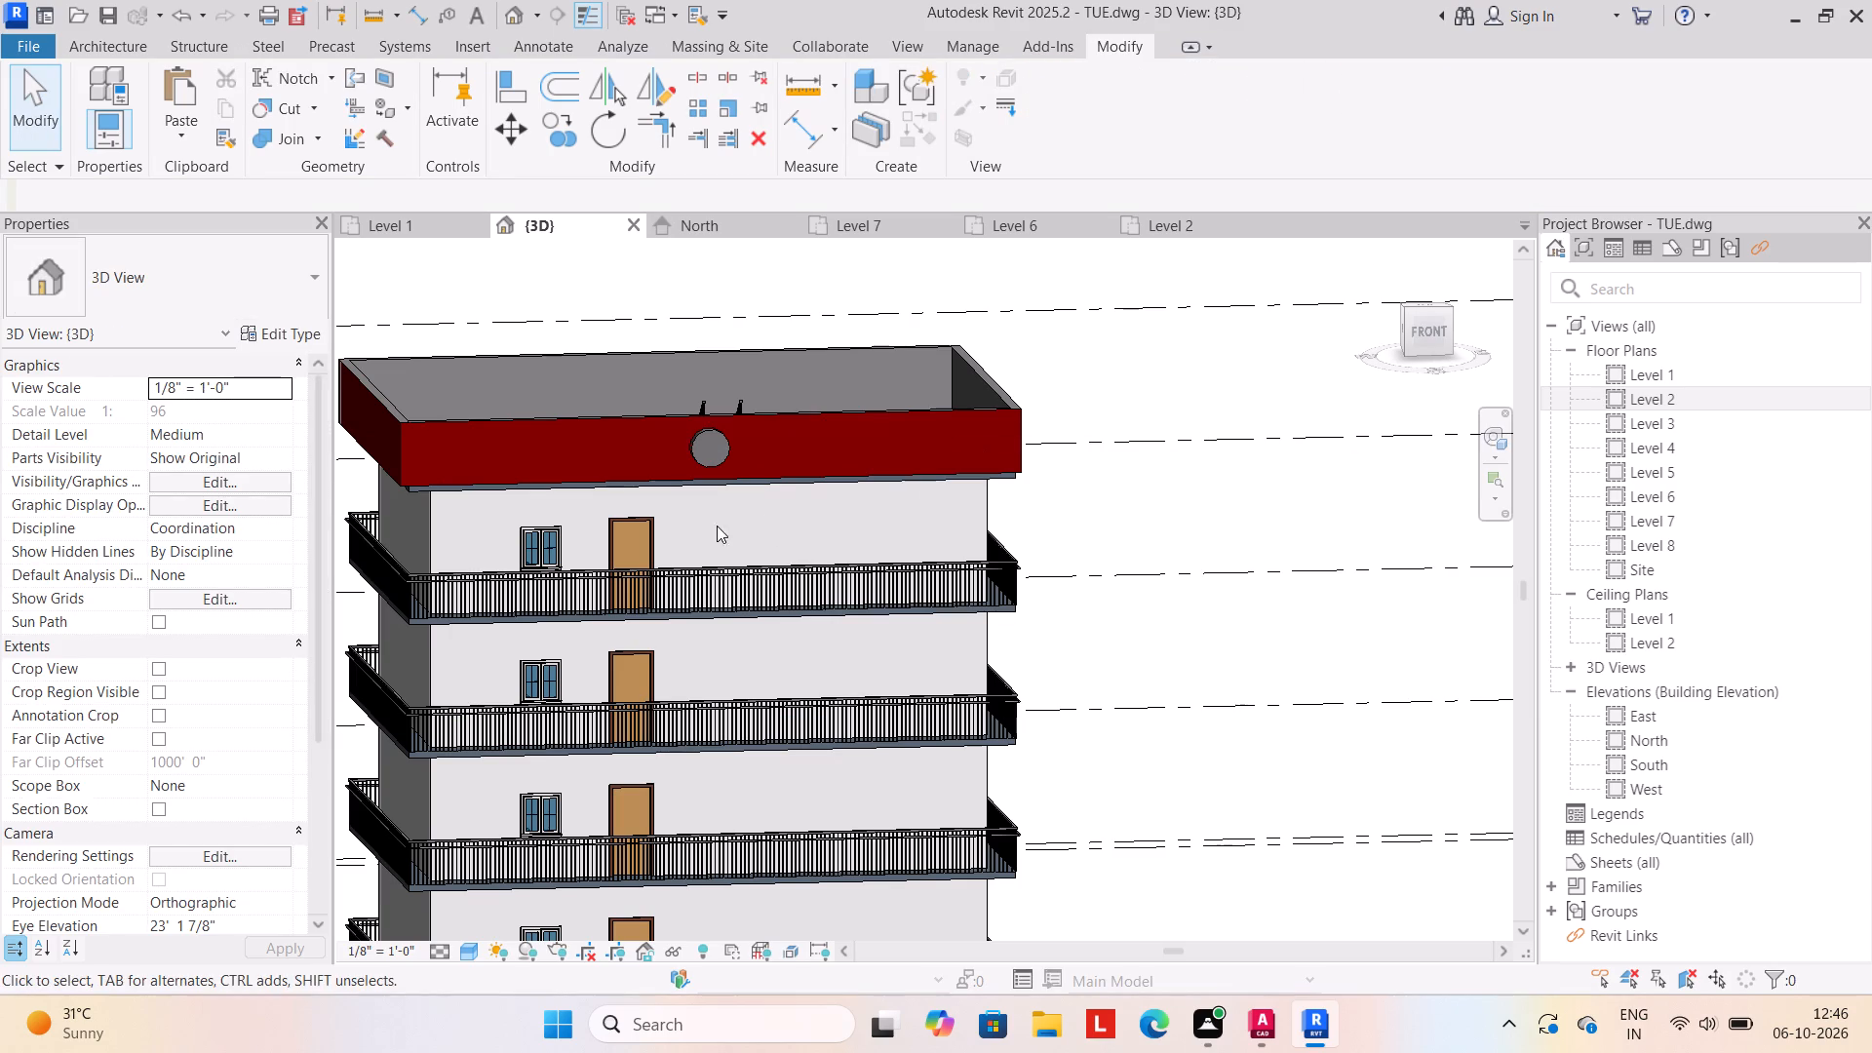
Edit the parapet's round disc in place, paint its front face with Oak Flooring, and finish the model.
left_click(704, 441)
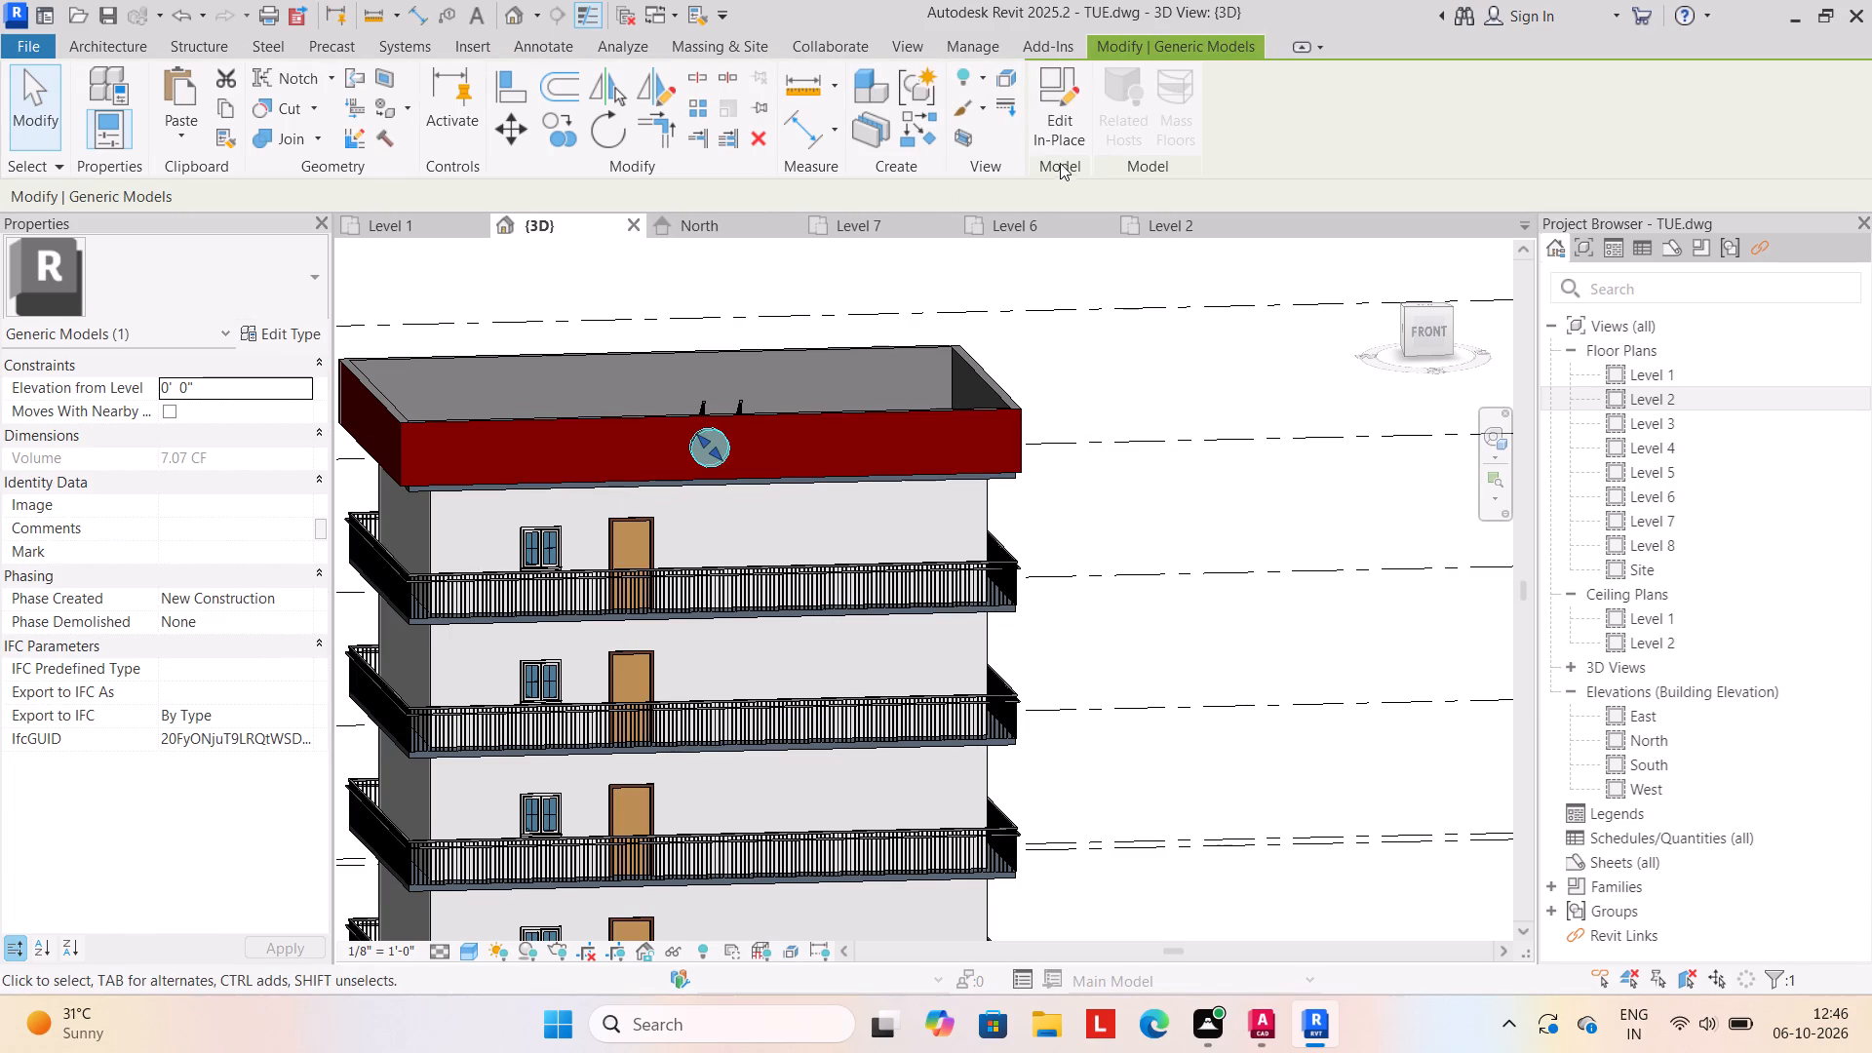
left_click(1070, 117)
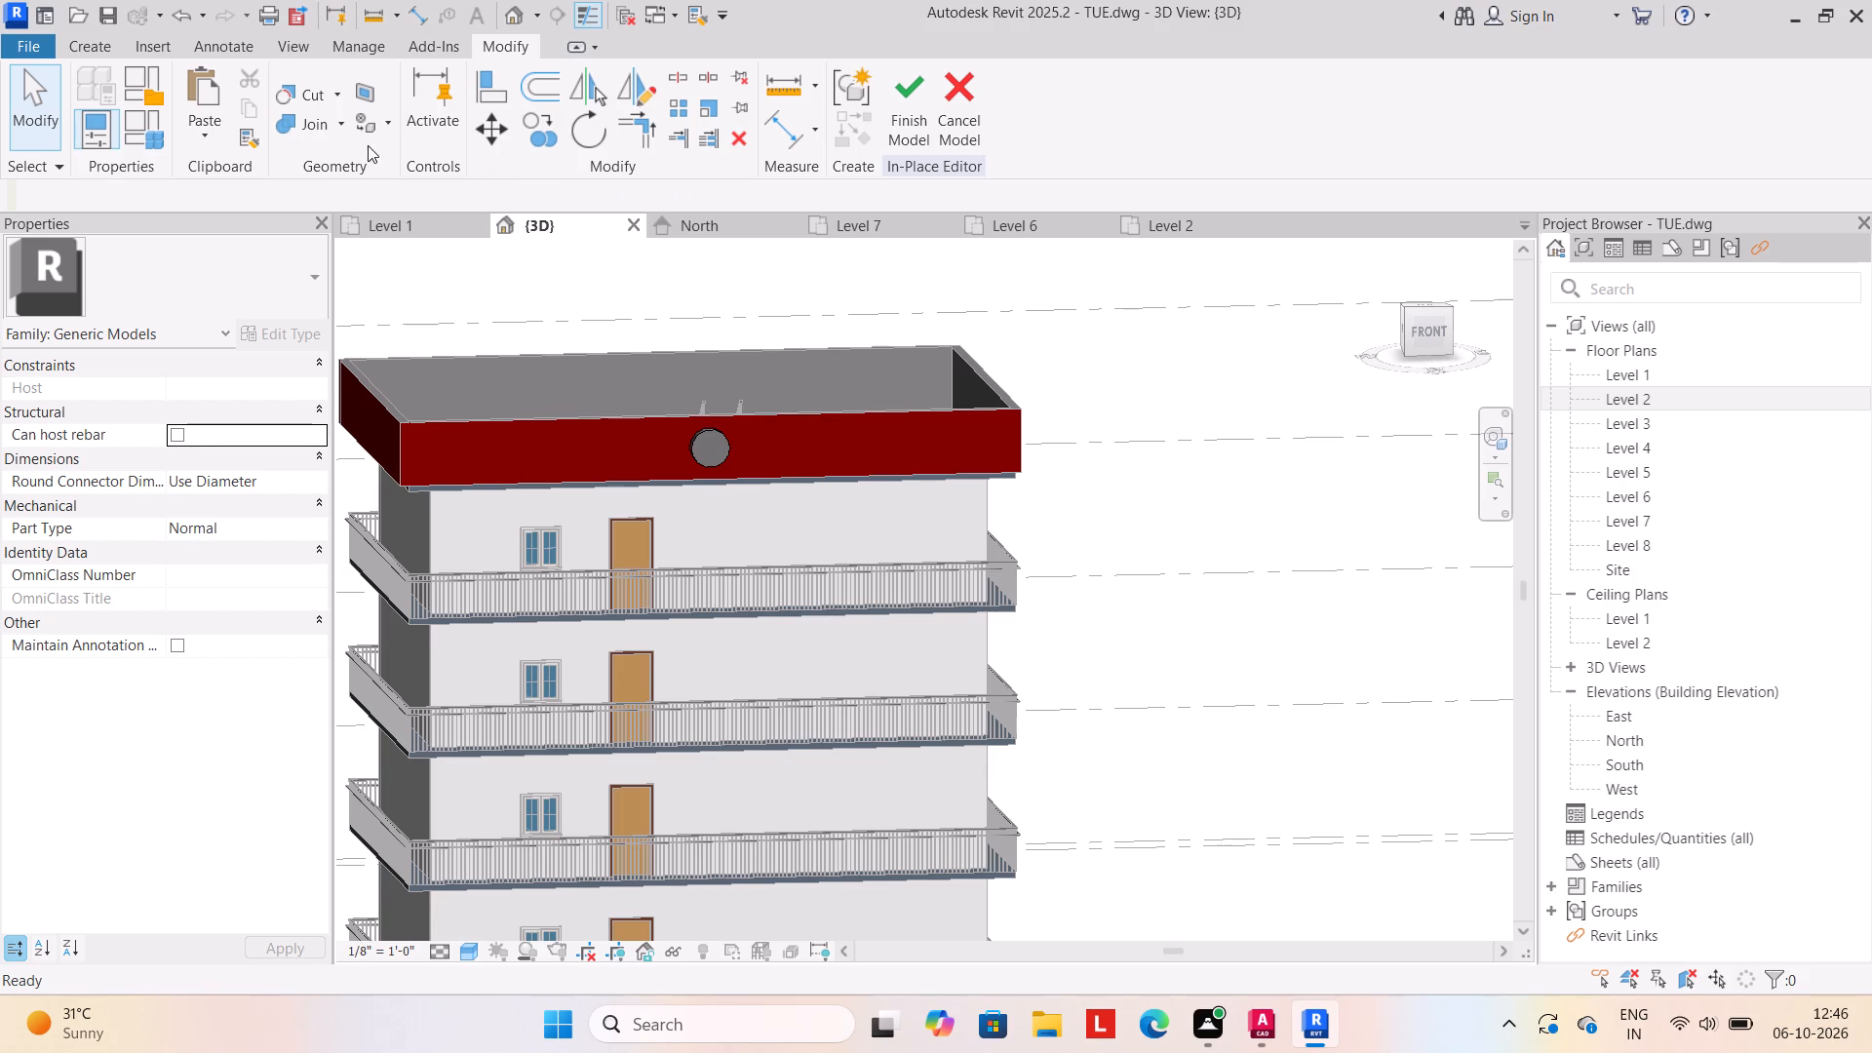
left_click(387, 119)
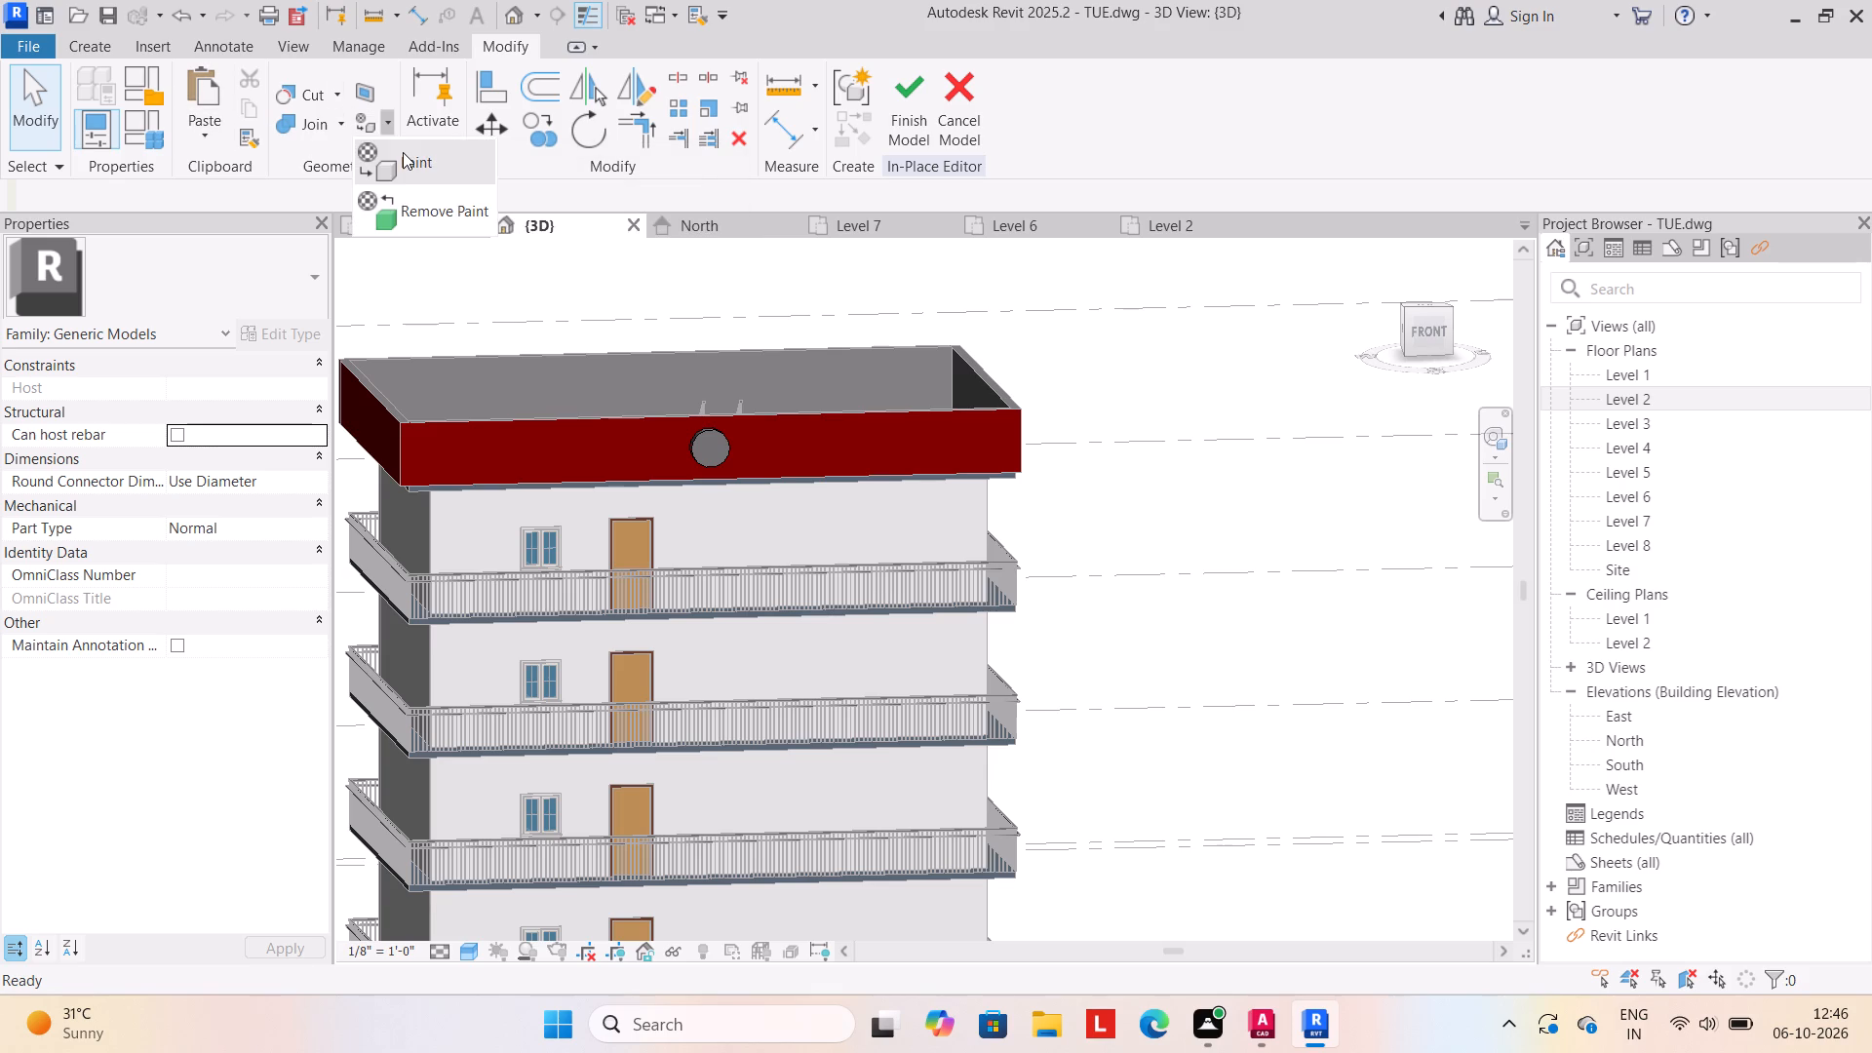
left_click(403, 152)
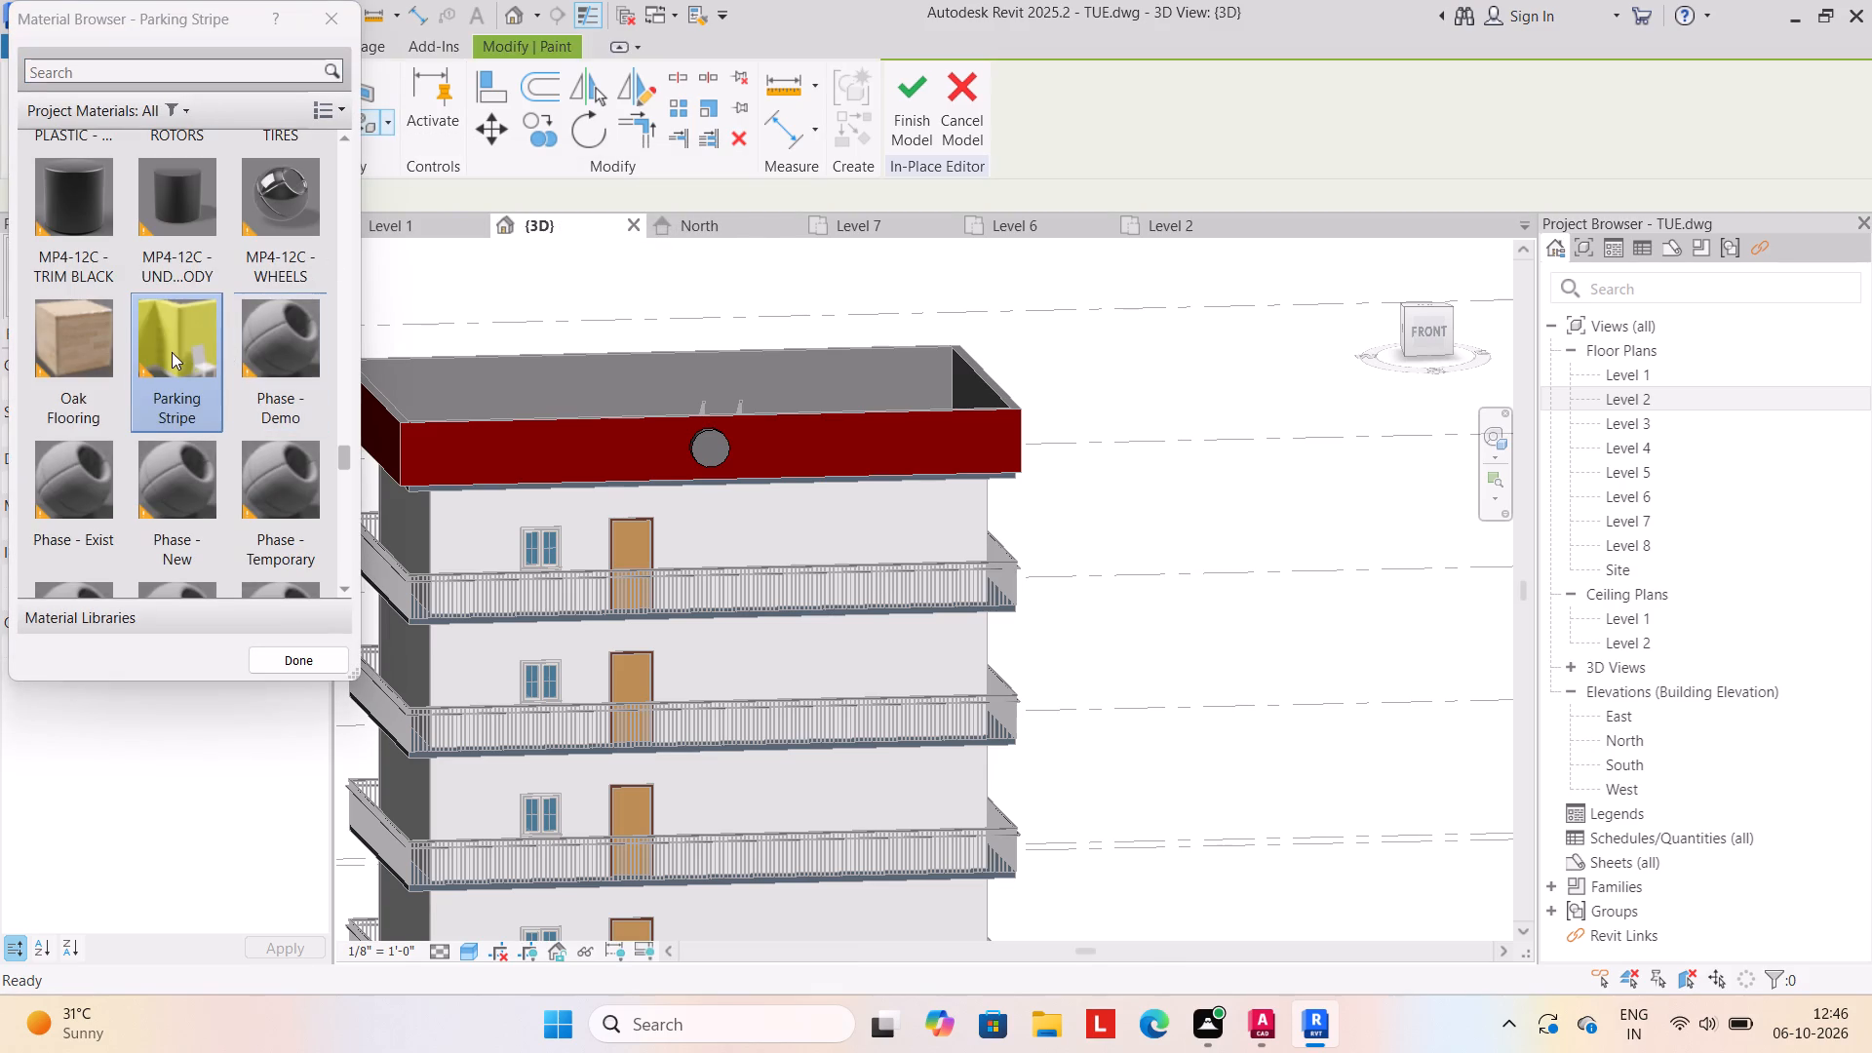
left_click(84, 323)
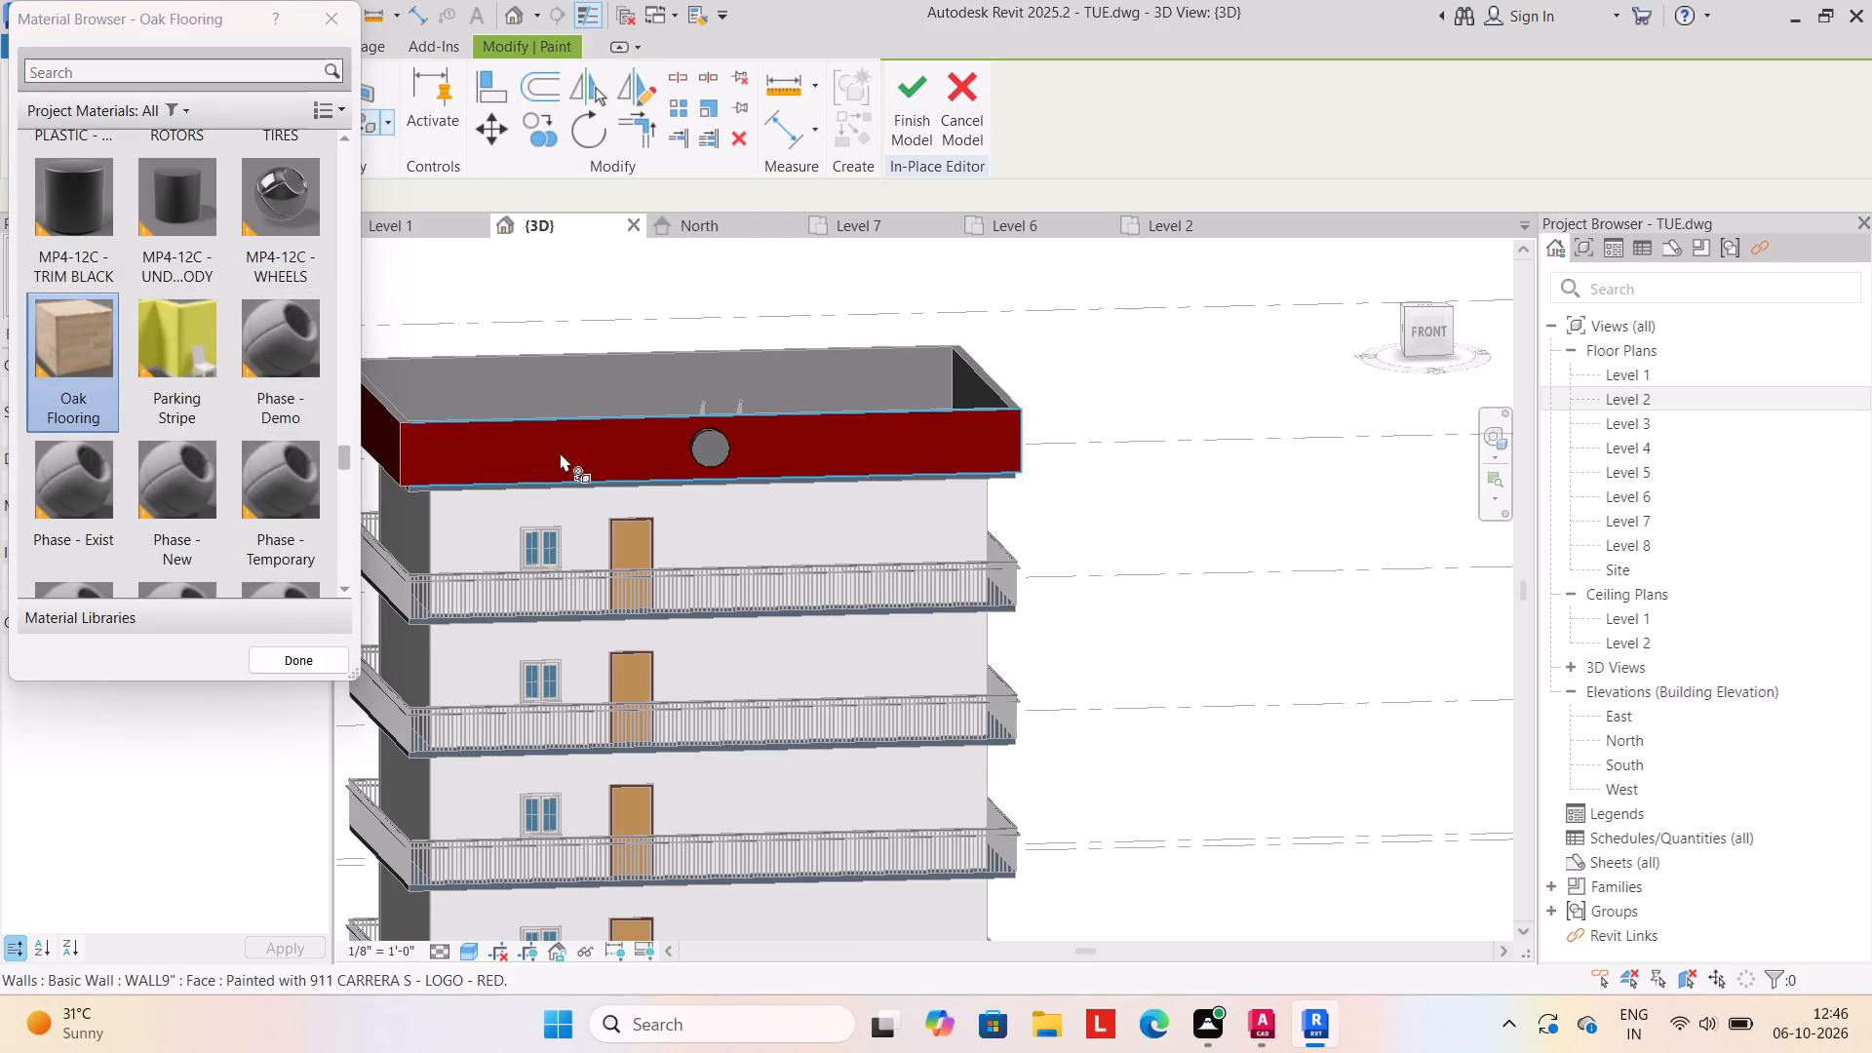
left_click(699, 447)
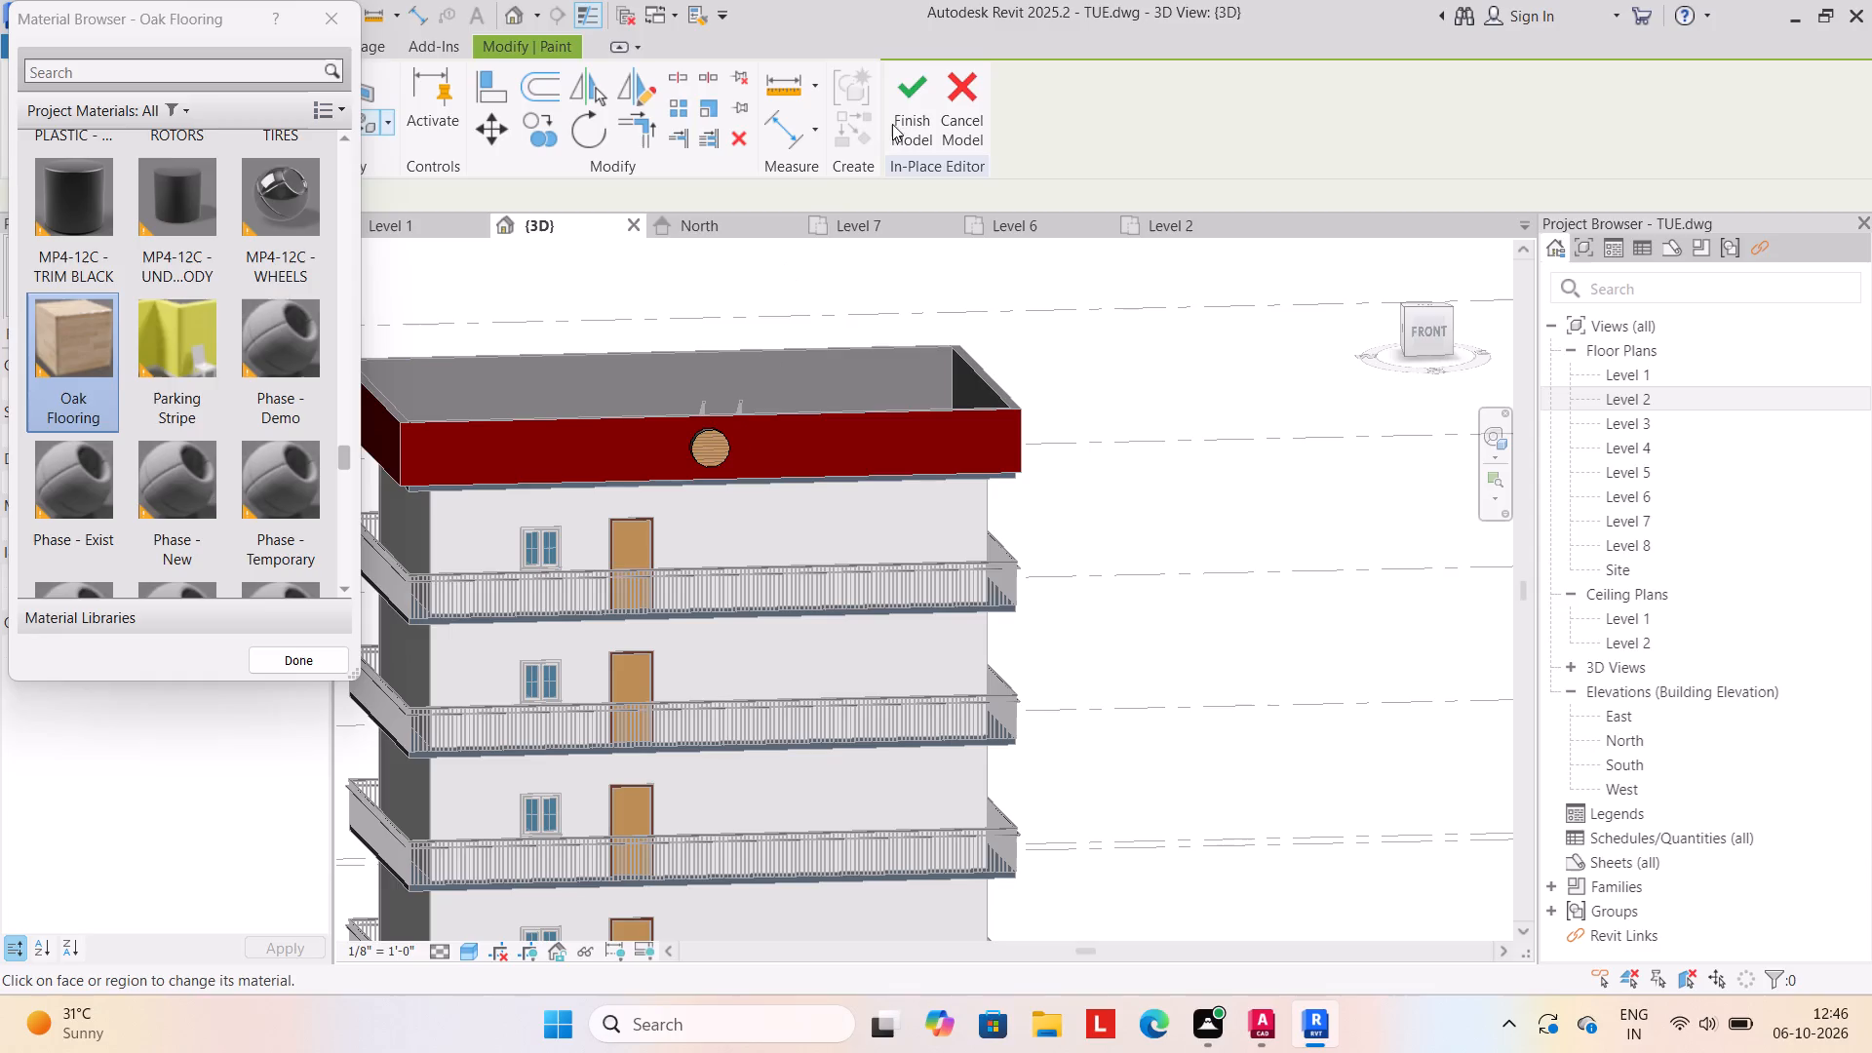
left_click(918, 98)
Nudge the oak-painted disc three increments to the left along the red parapet.
scroll(838, 601, "down", 6)
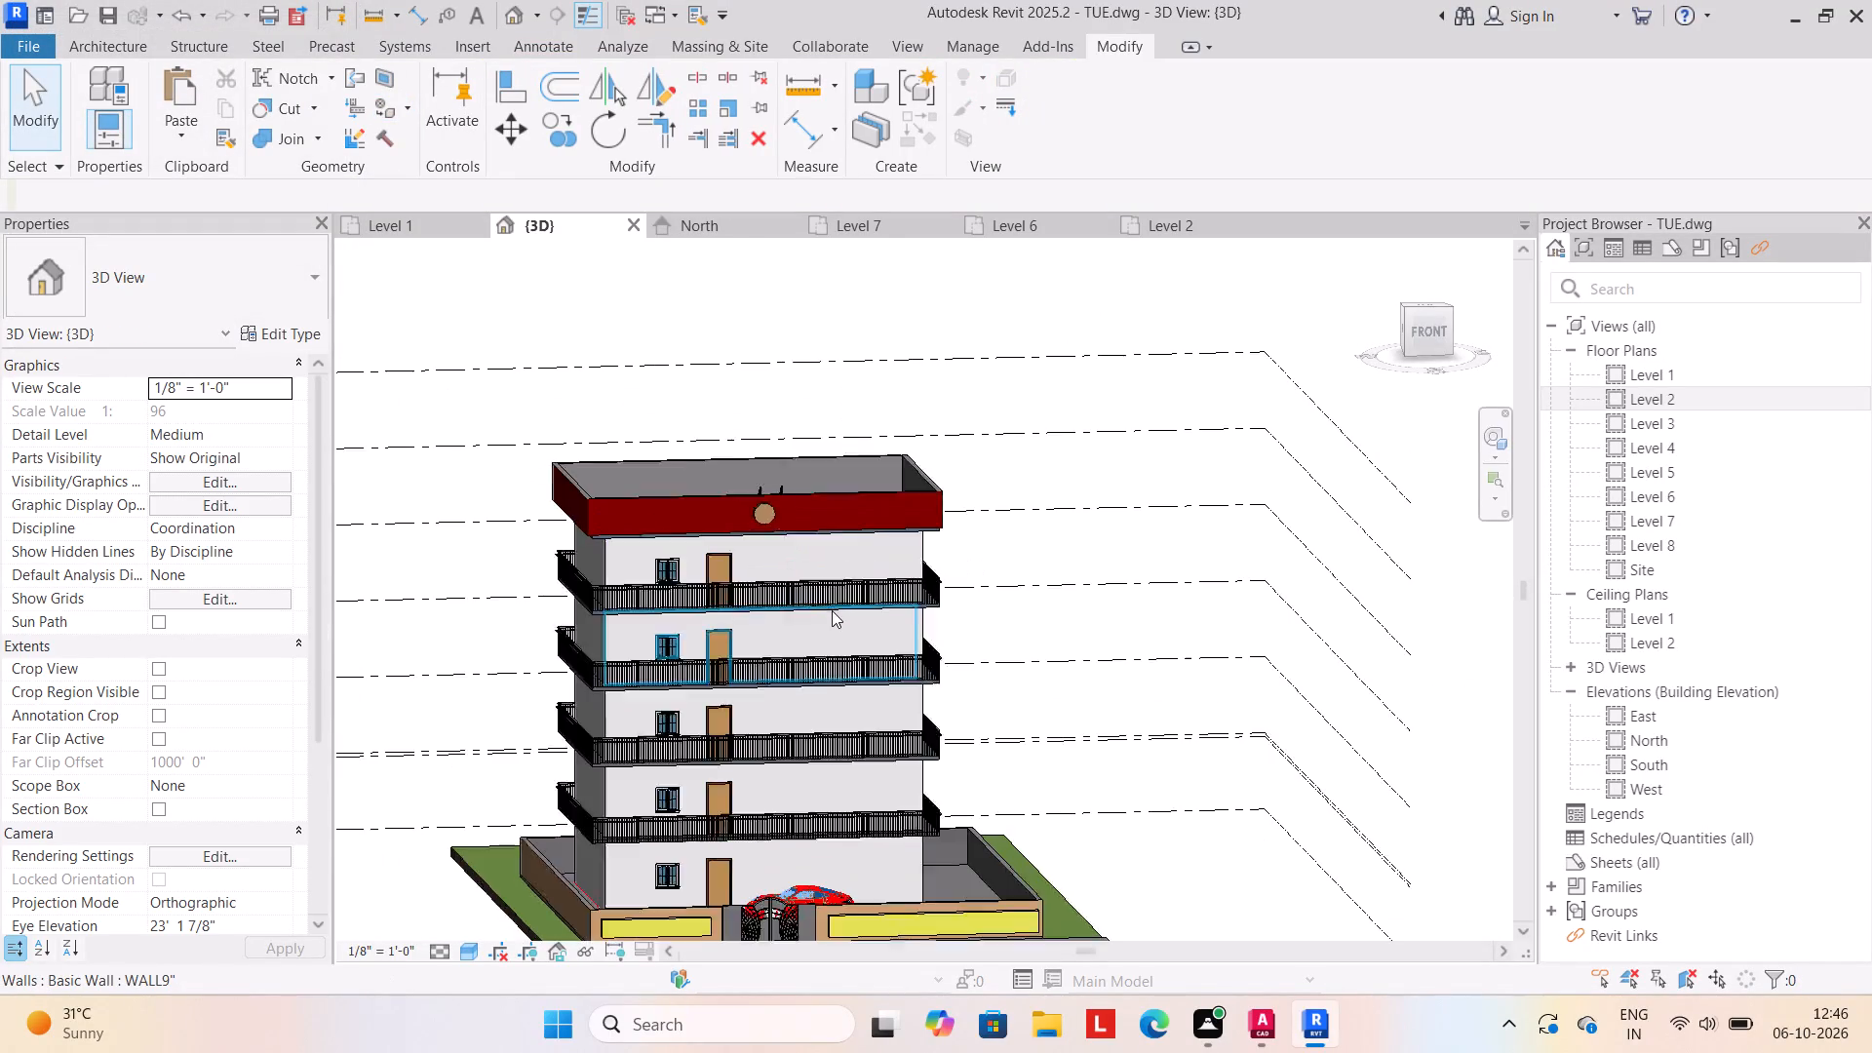
scroll(784, 541, "up", 8)
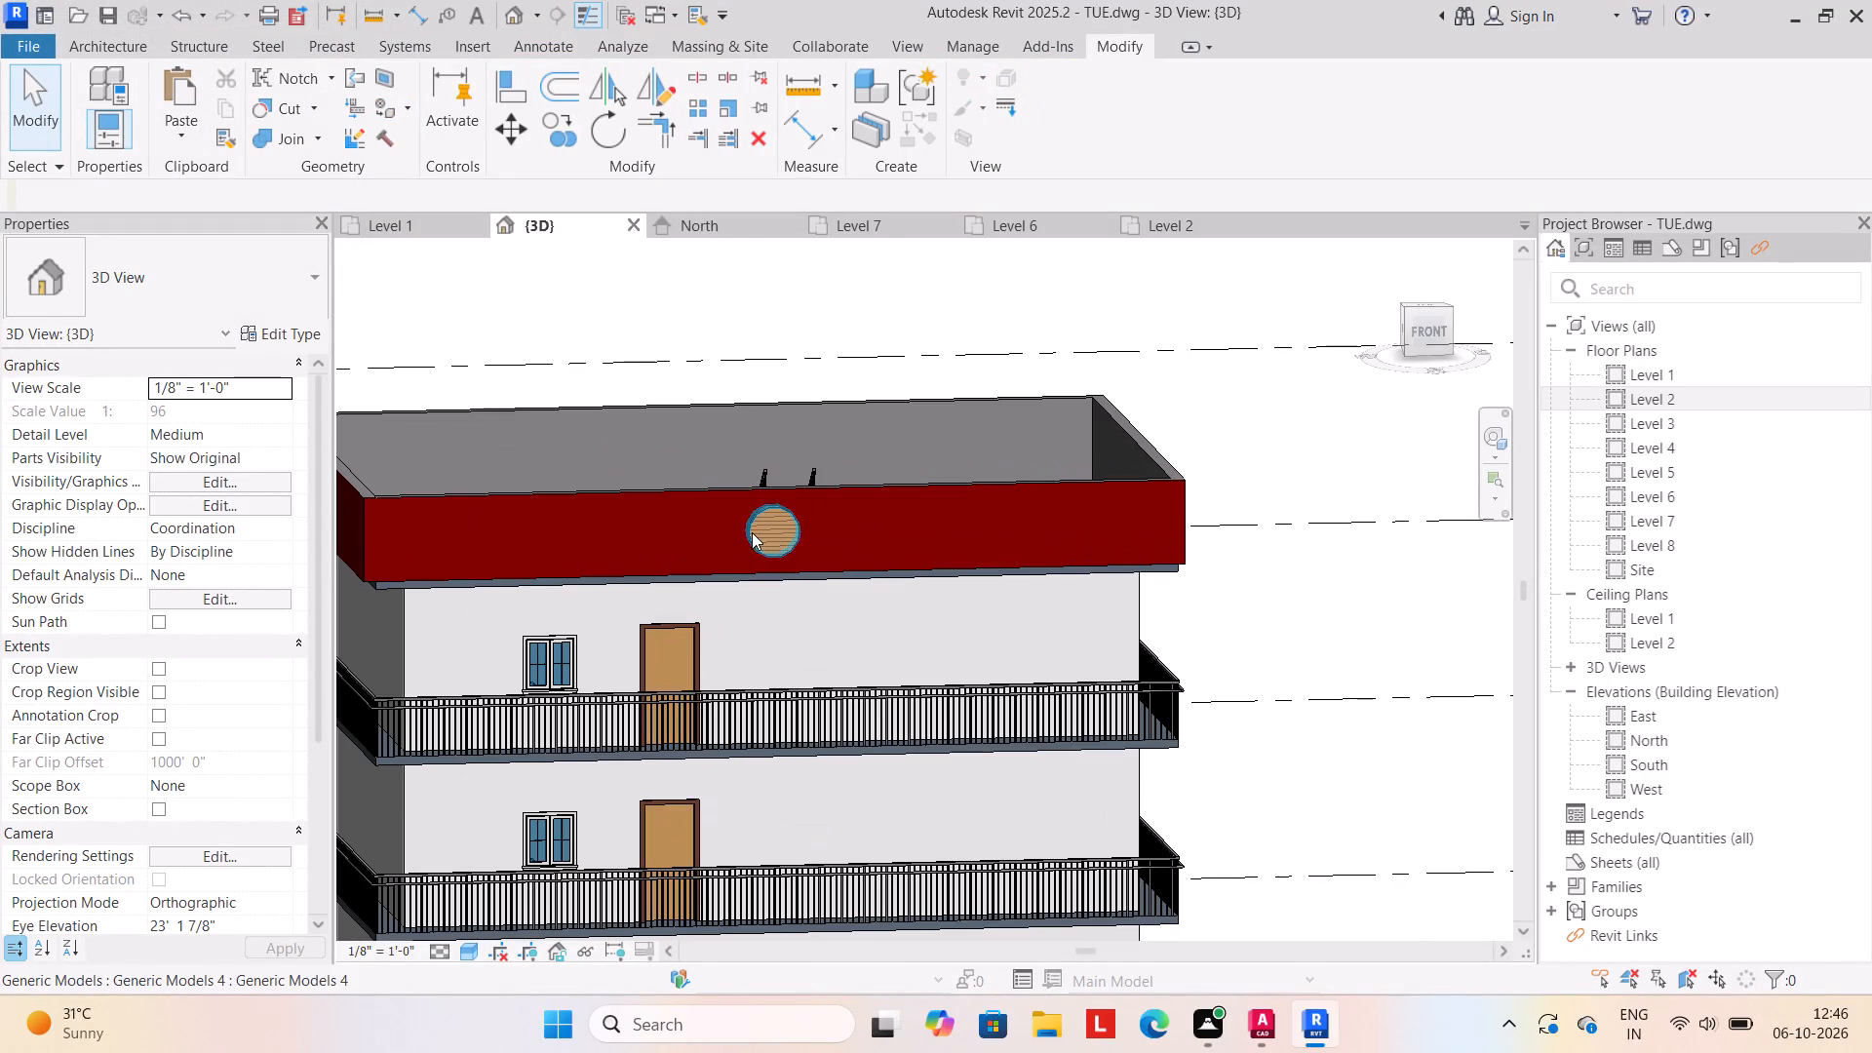
left_click(752, 532)
key("Left")
key("Left")
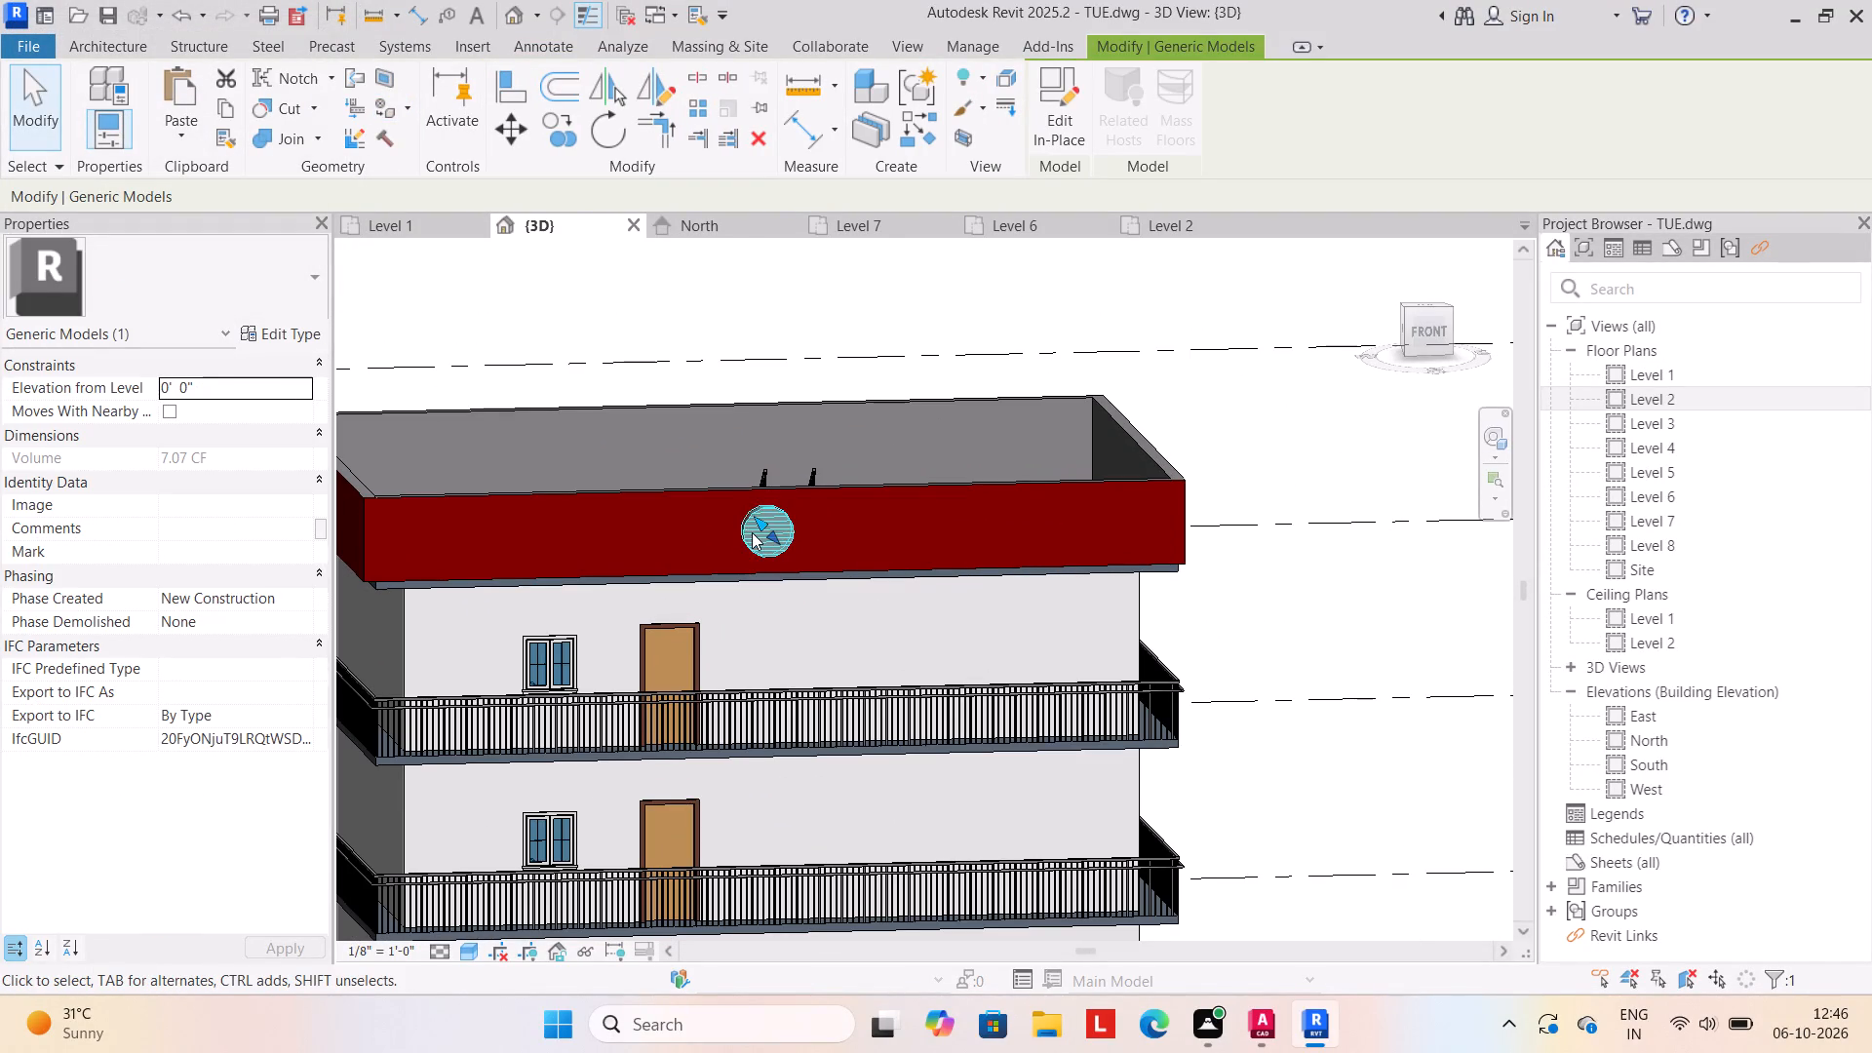
key("Left")
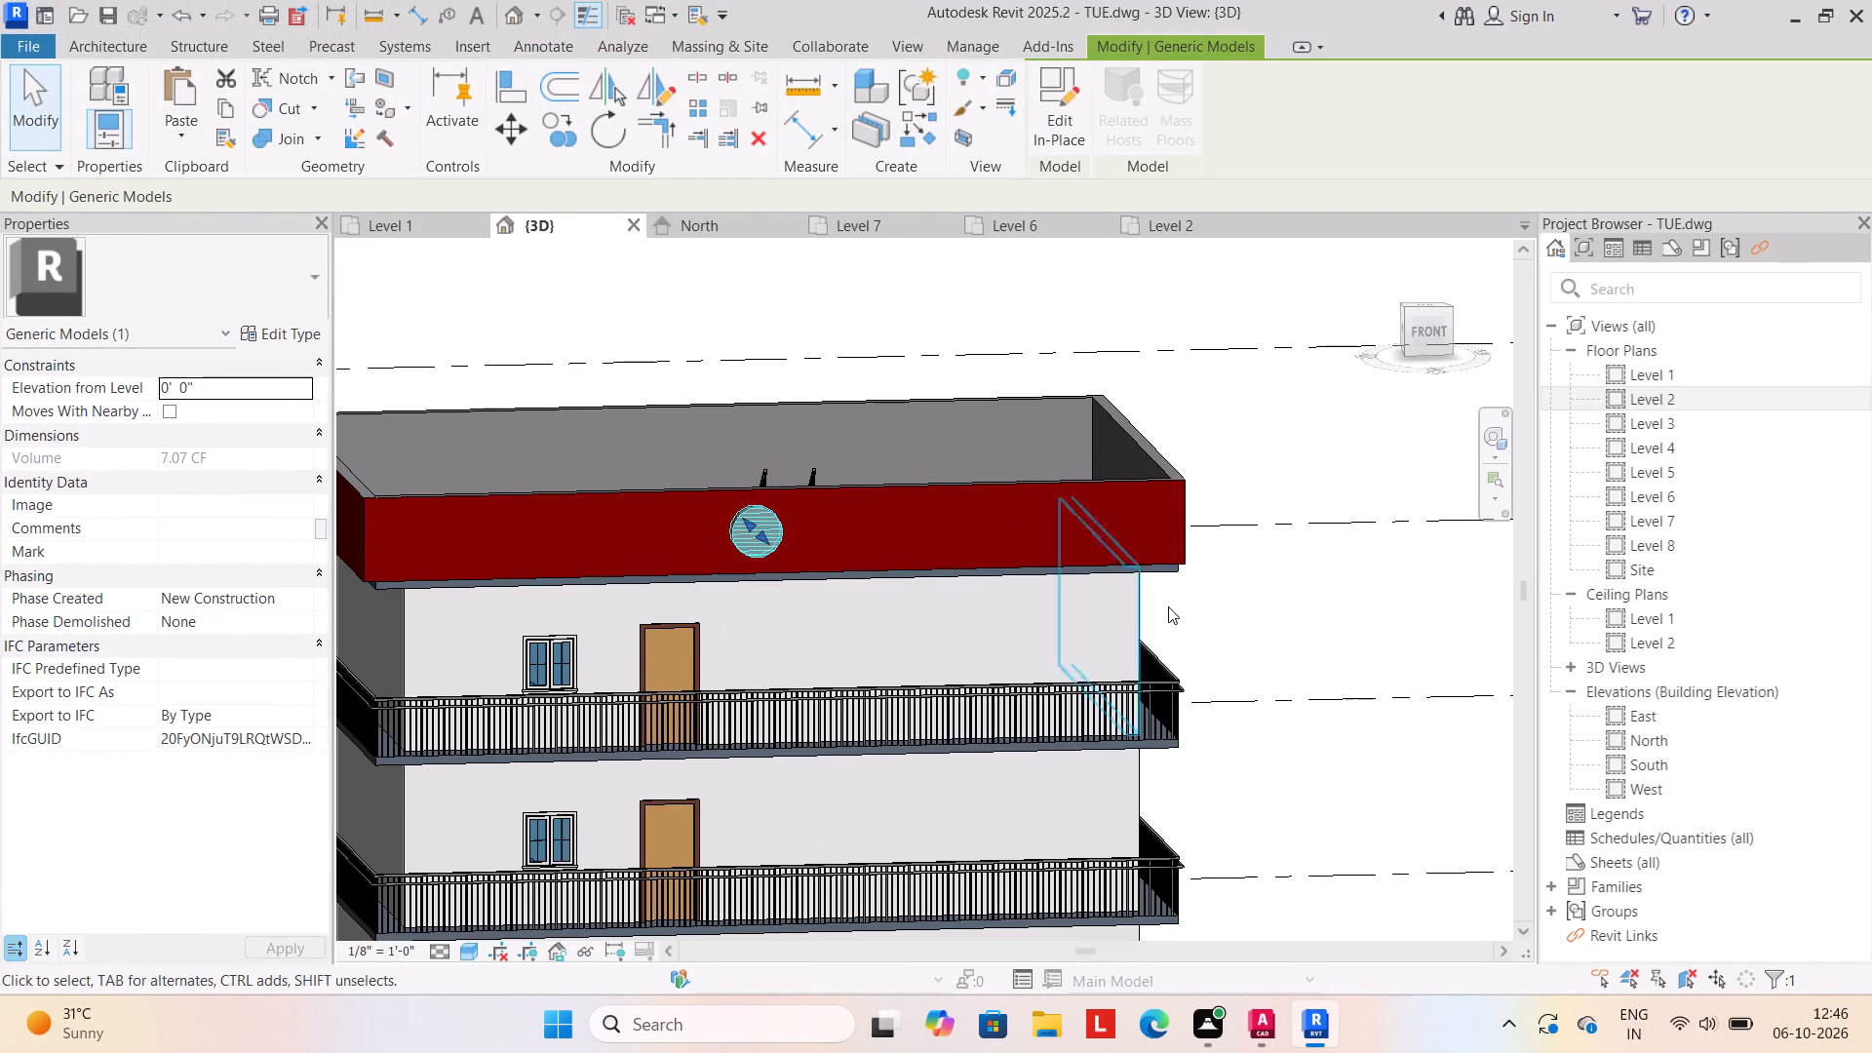
left_click(1253, 605)
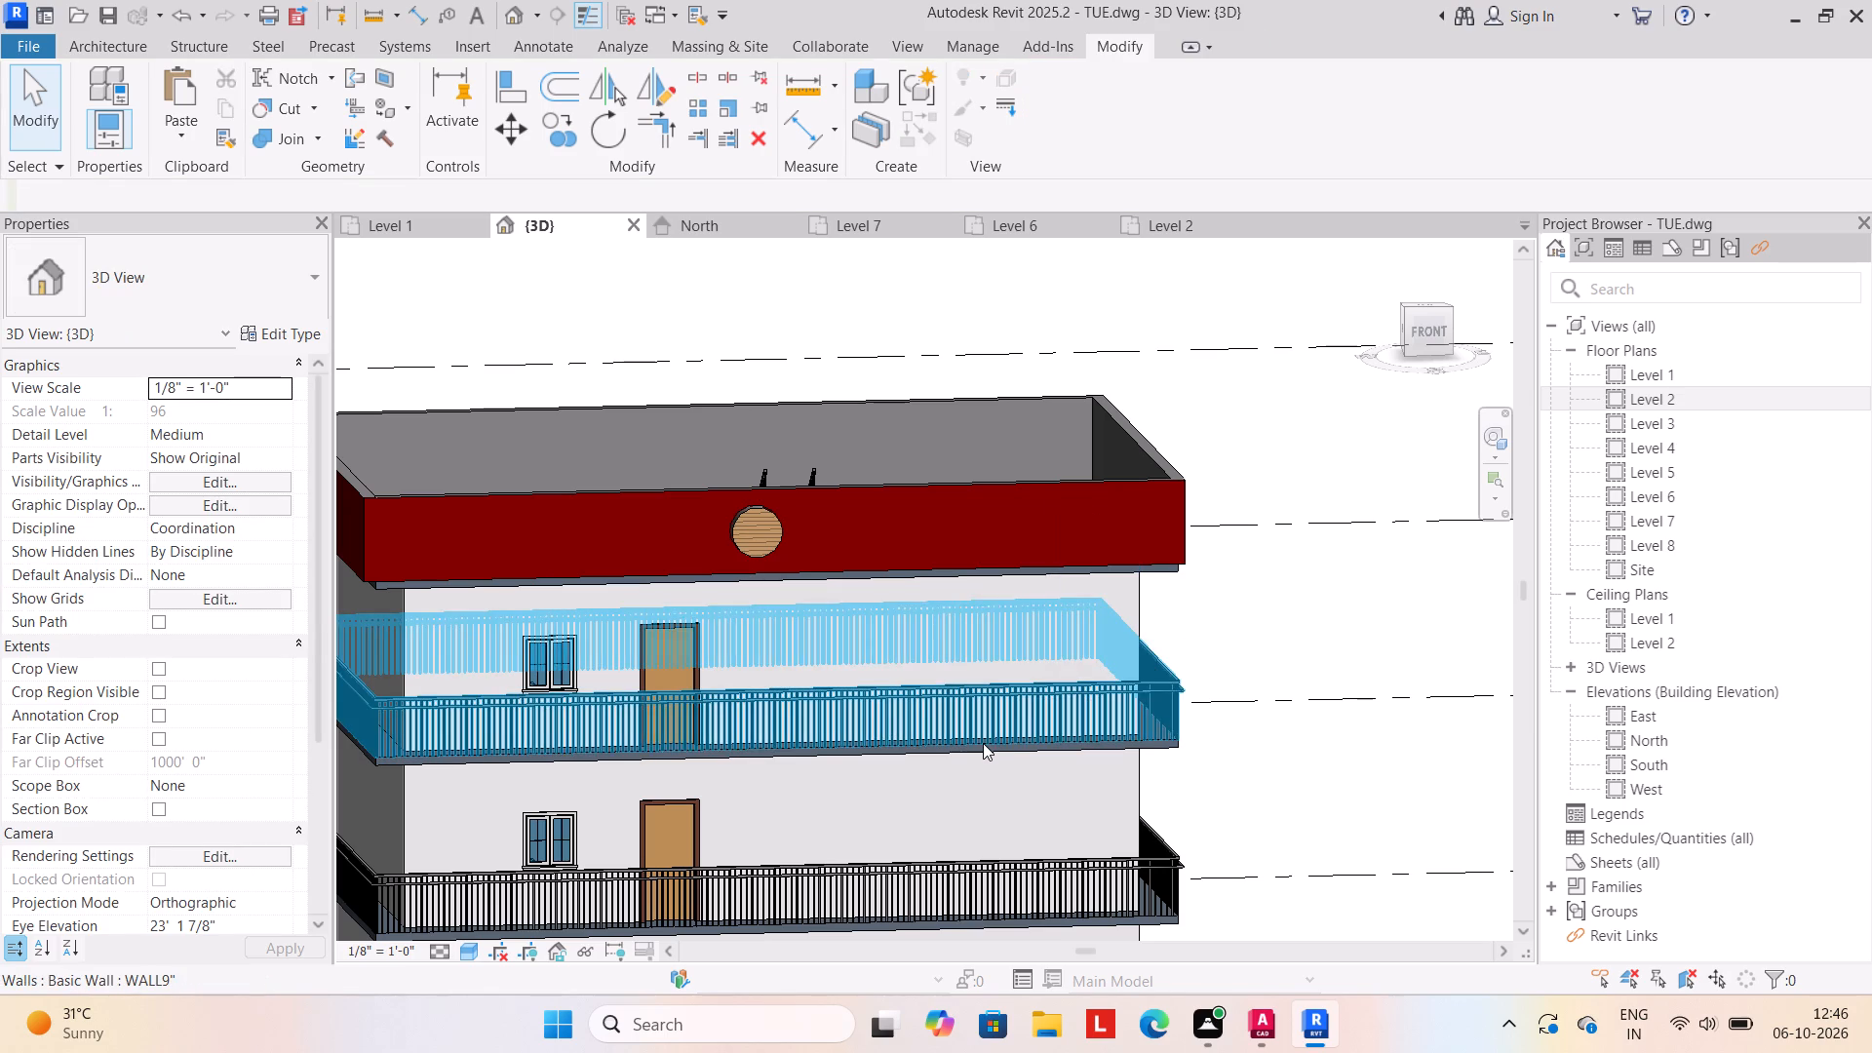
Examine the building's front from the parapet disc down to the compound wall, gate and road.
scroll(977, 749, "down", 4)
middle_click_drag(936, 759, 923, 592)
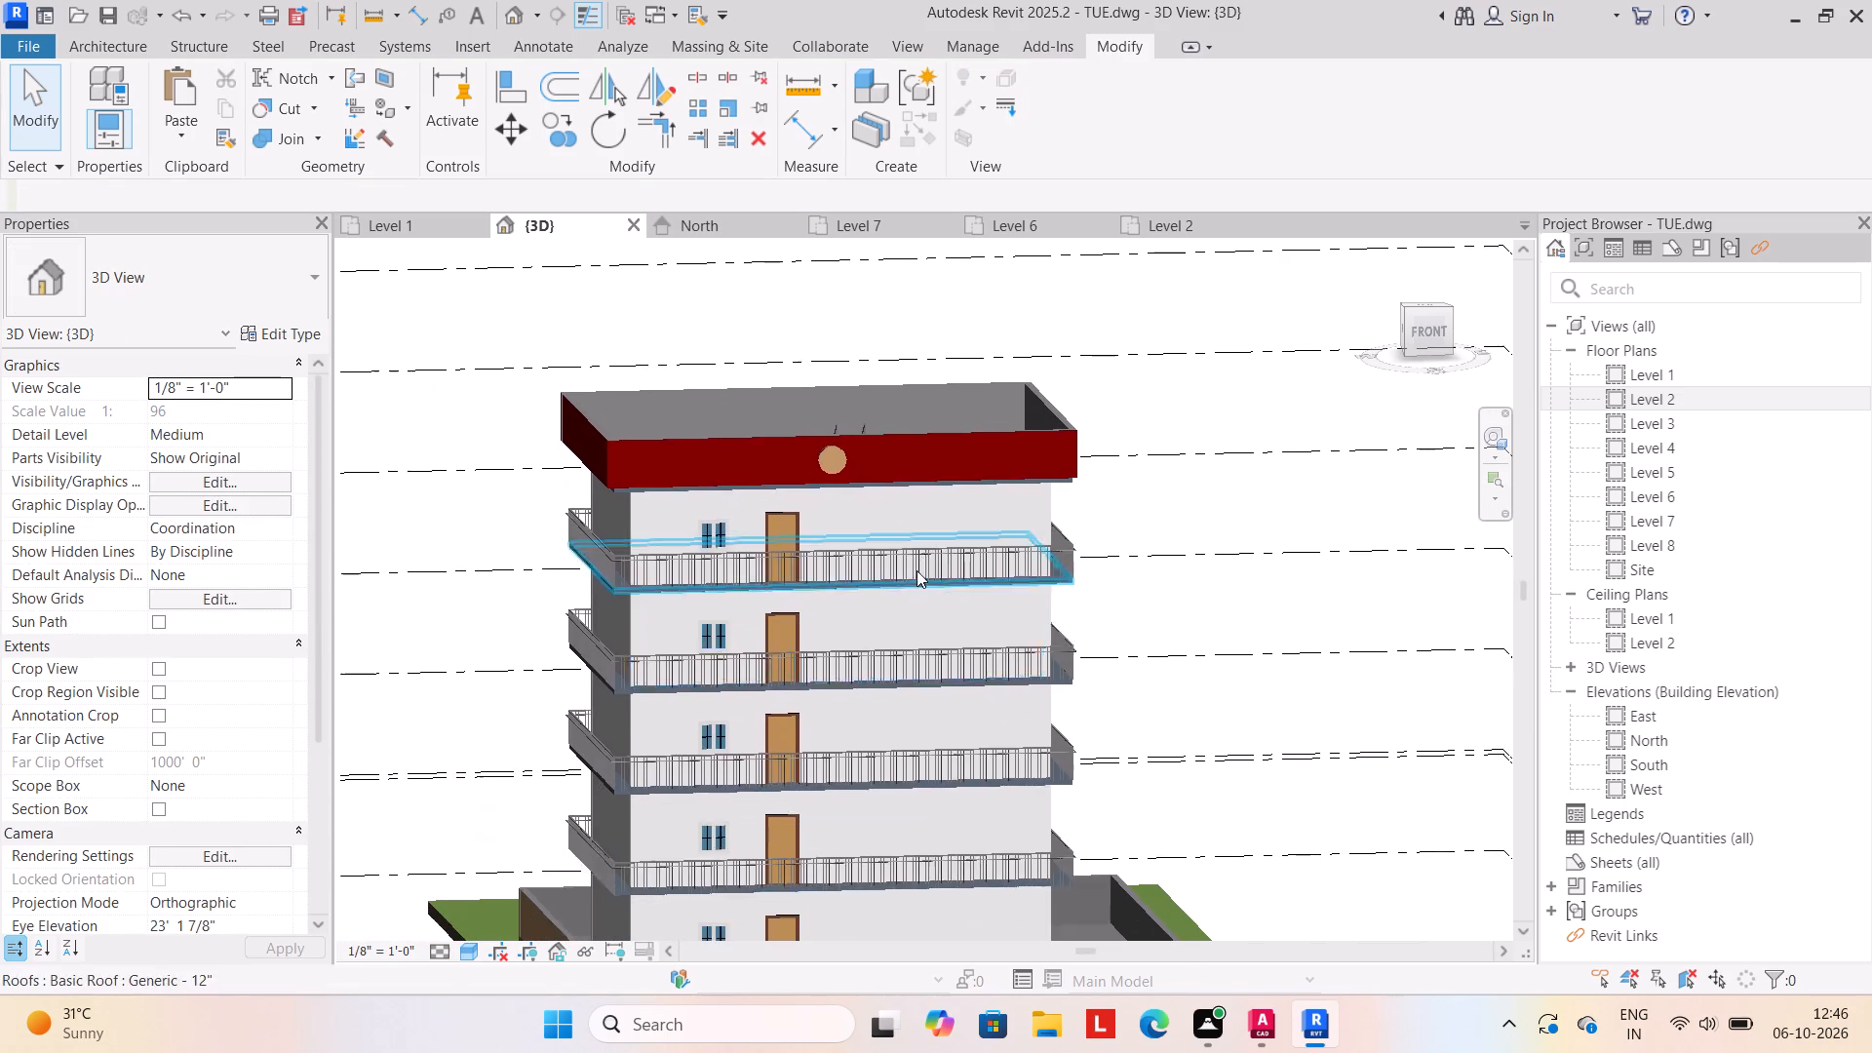
middle_click_drag(840, 723, 869, 636)
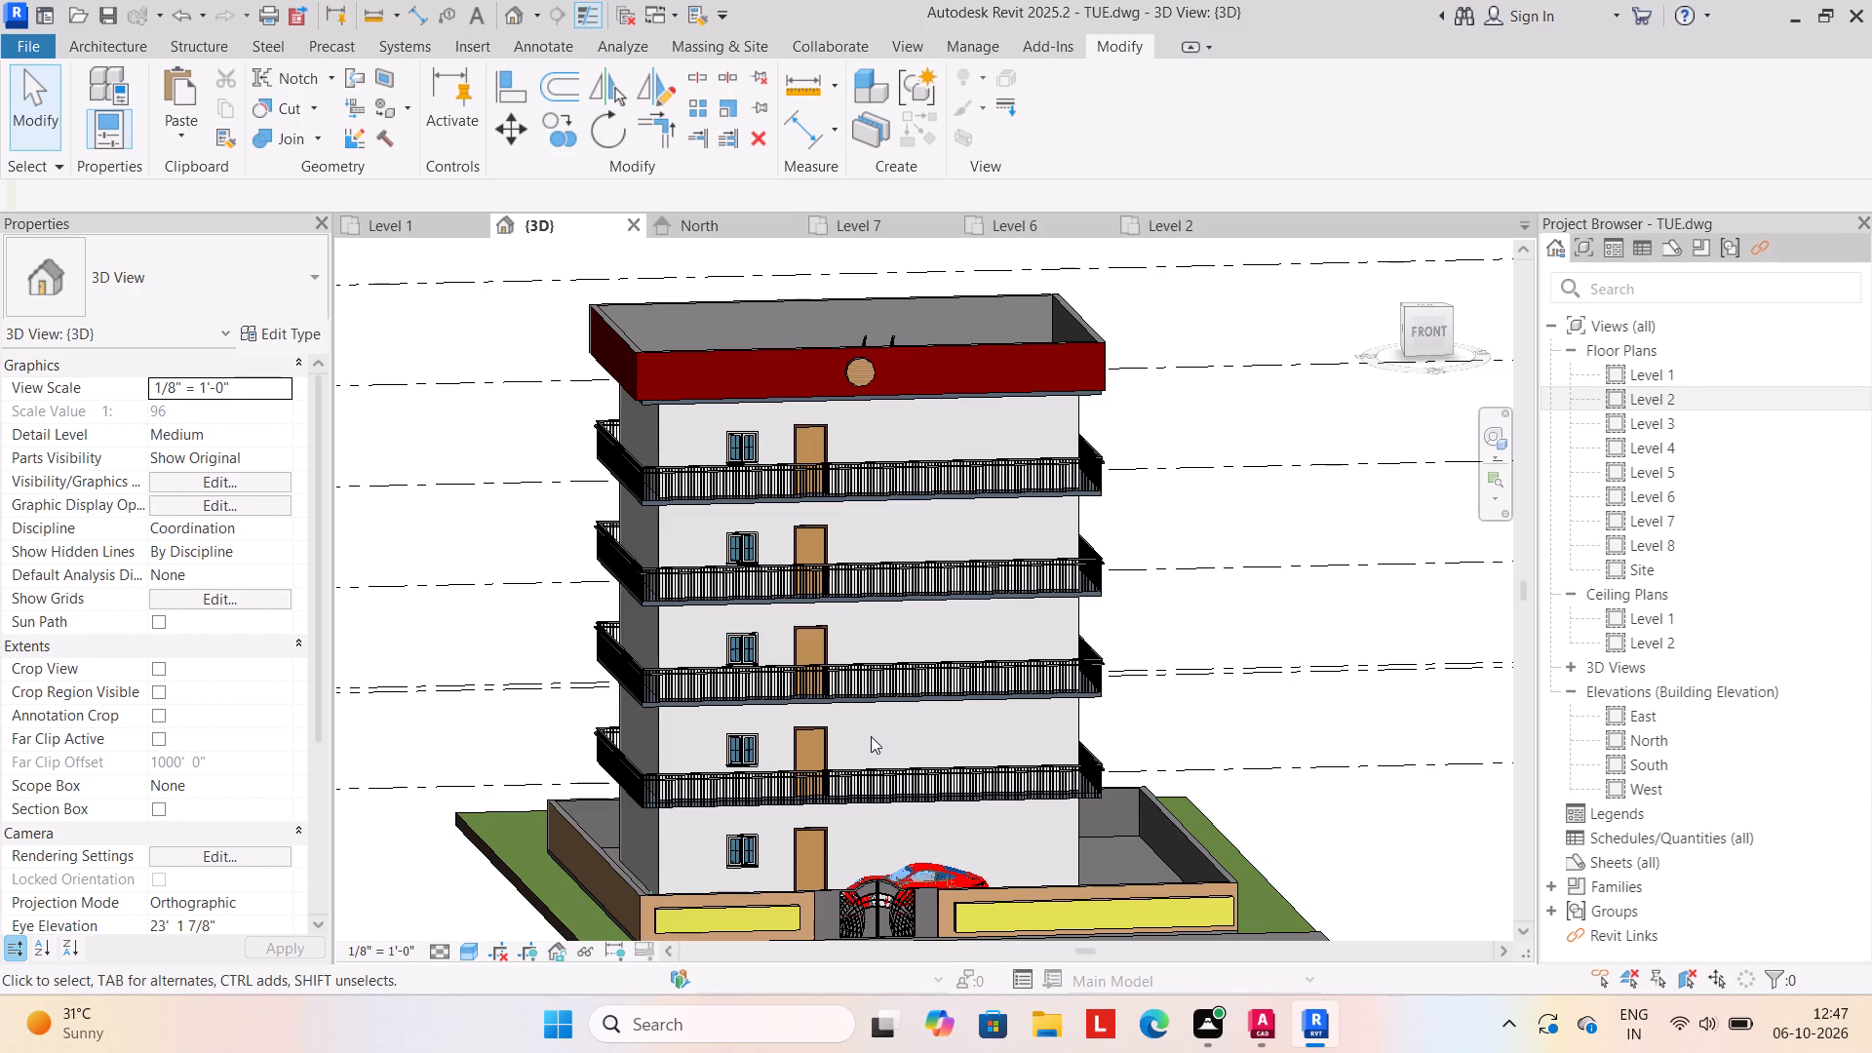
scroll(955, 704, "down", 2)
middle_click_drag(955, 704, 954, 641)
scroll(954, 645, "up", 1)
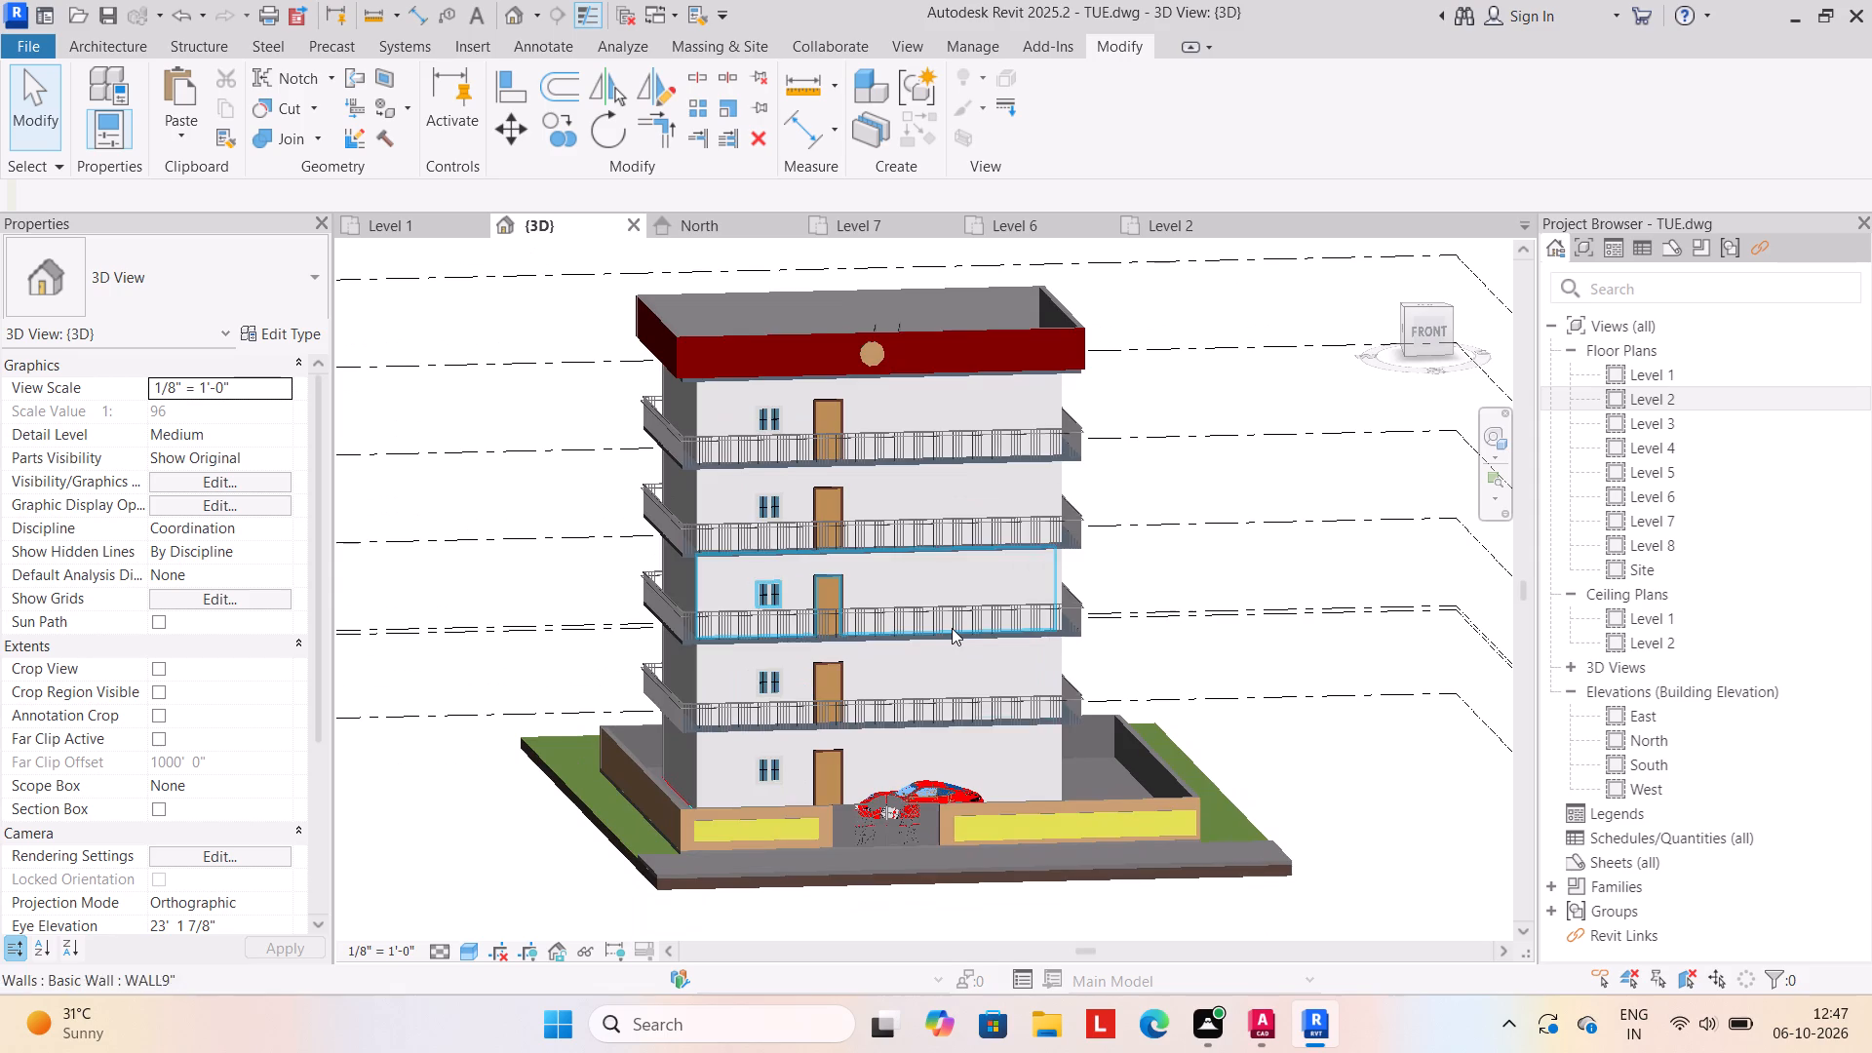
middle_click_drag(970, 883, 963, 795)
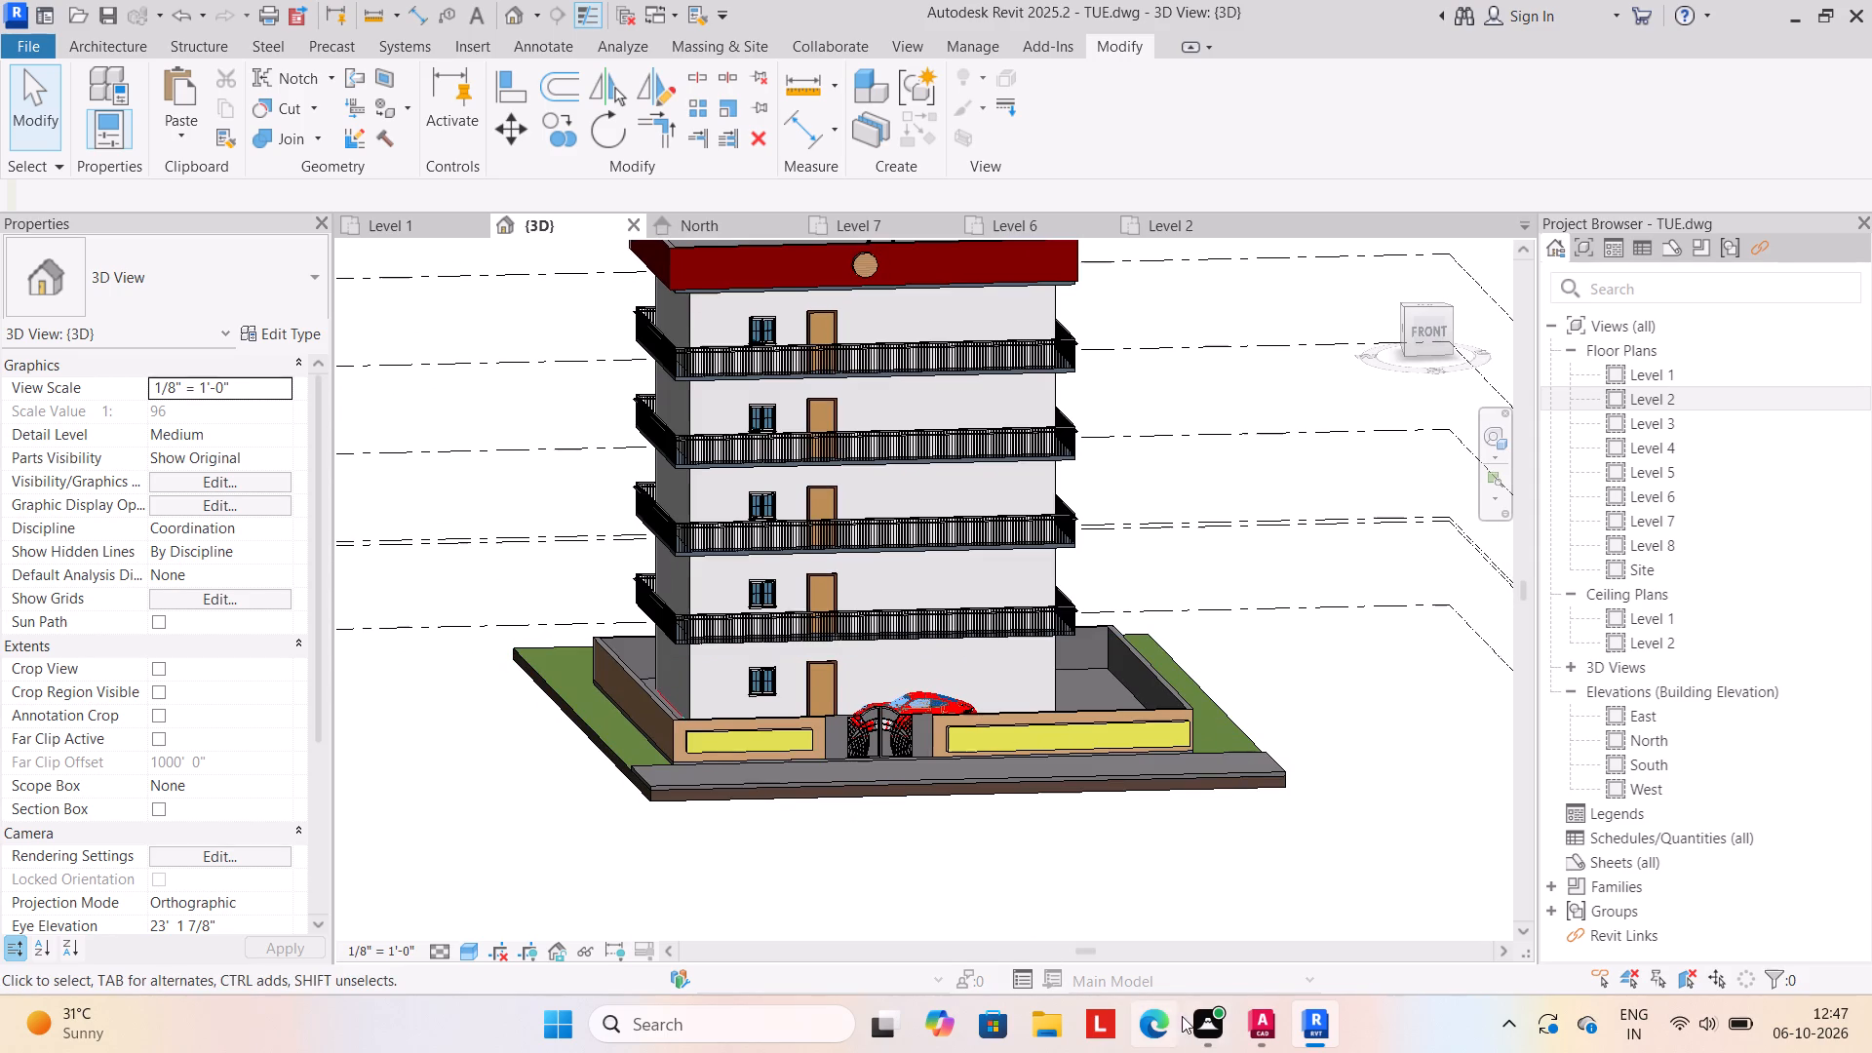
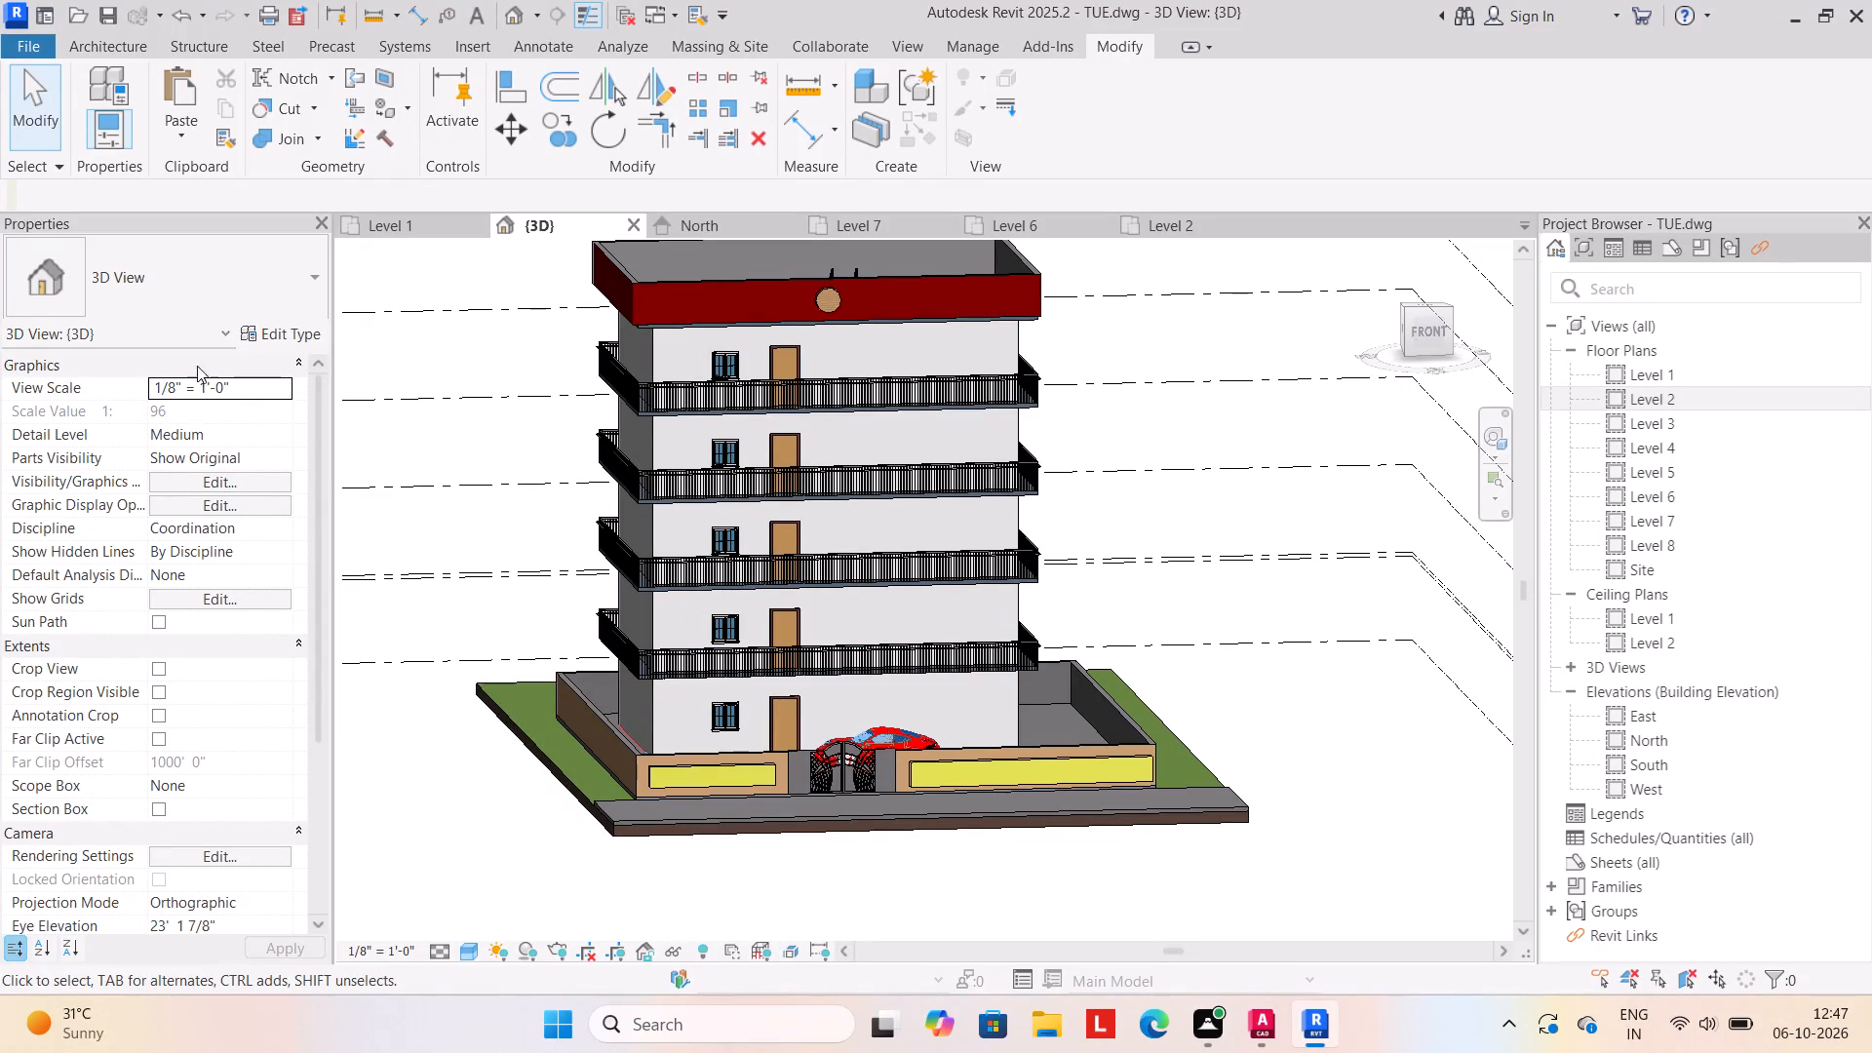
Load the Bamboo_plant_16776 family from the tree and plant folder in SHUBHAM CITY as a component.
left_click(111, 48)
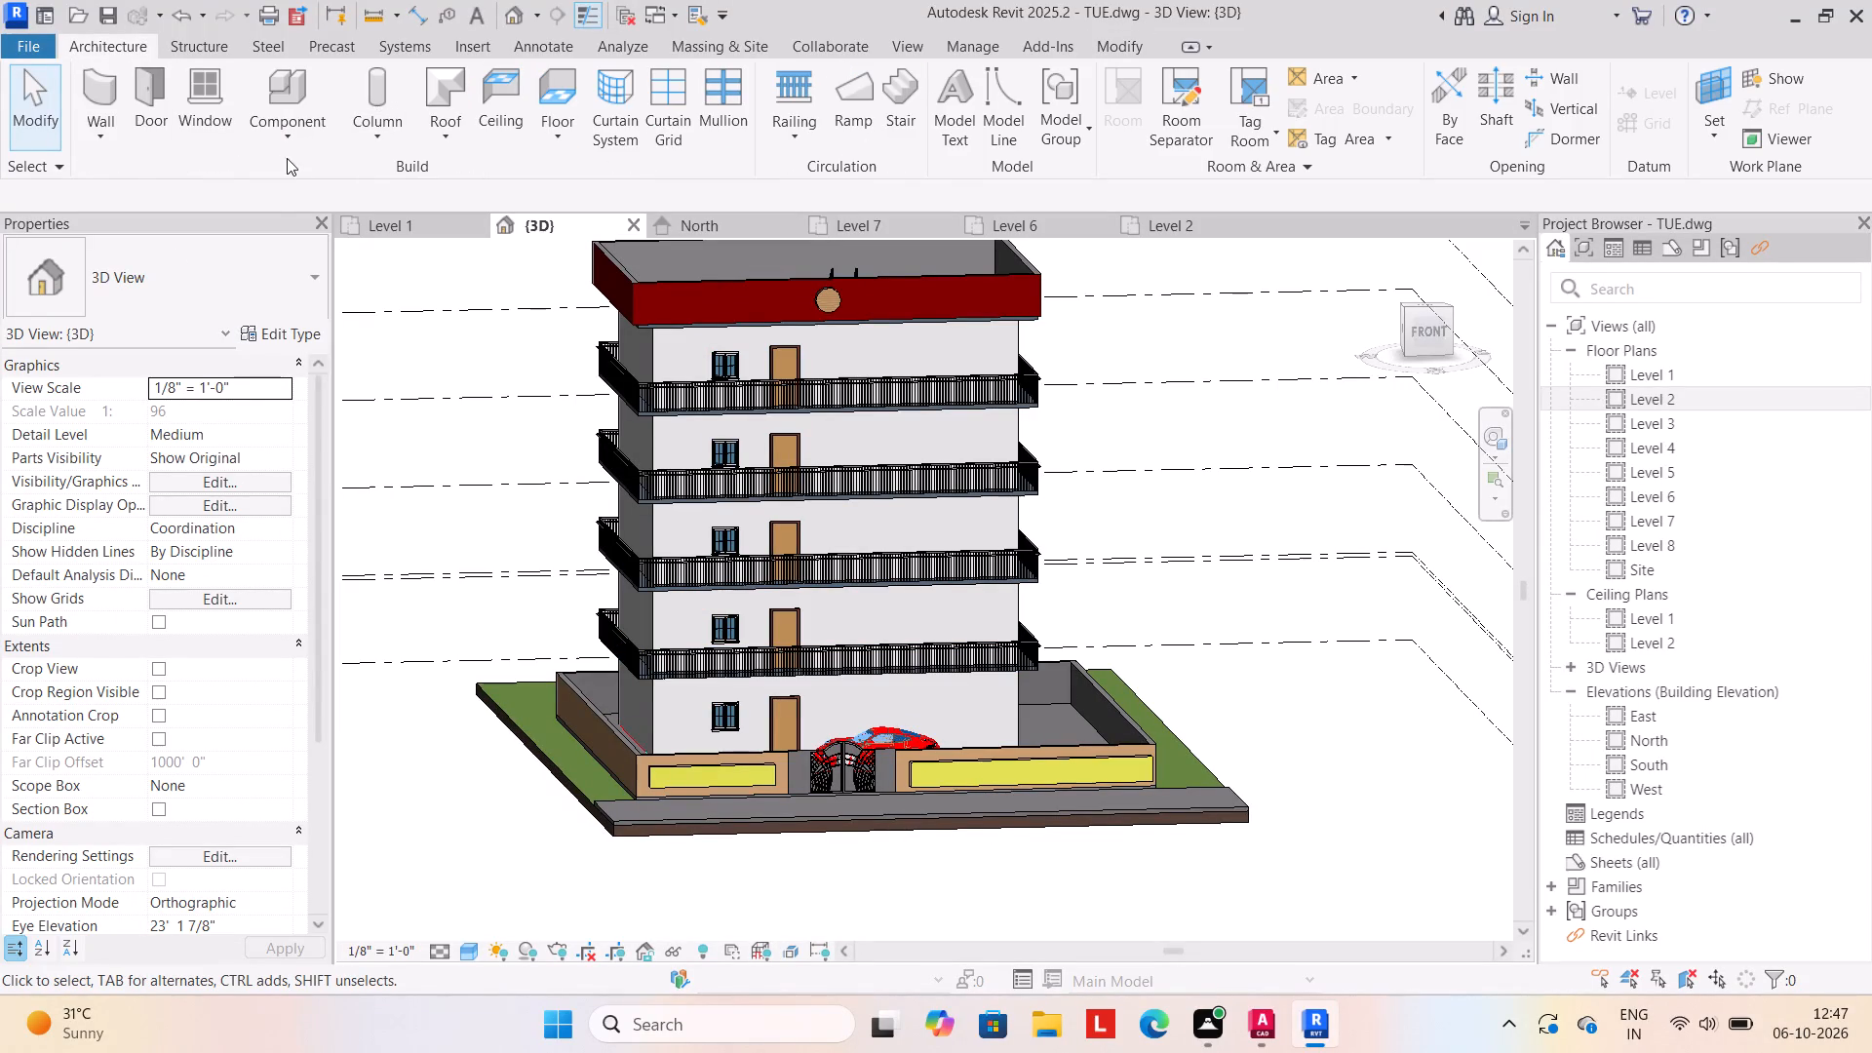
left_click(287, 139)
left_click(292, 182)
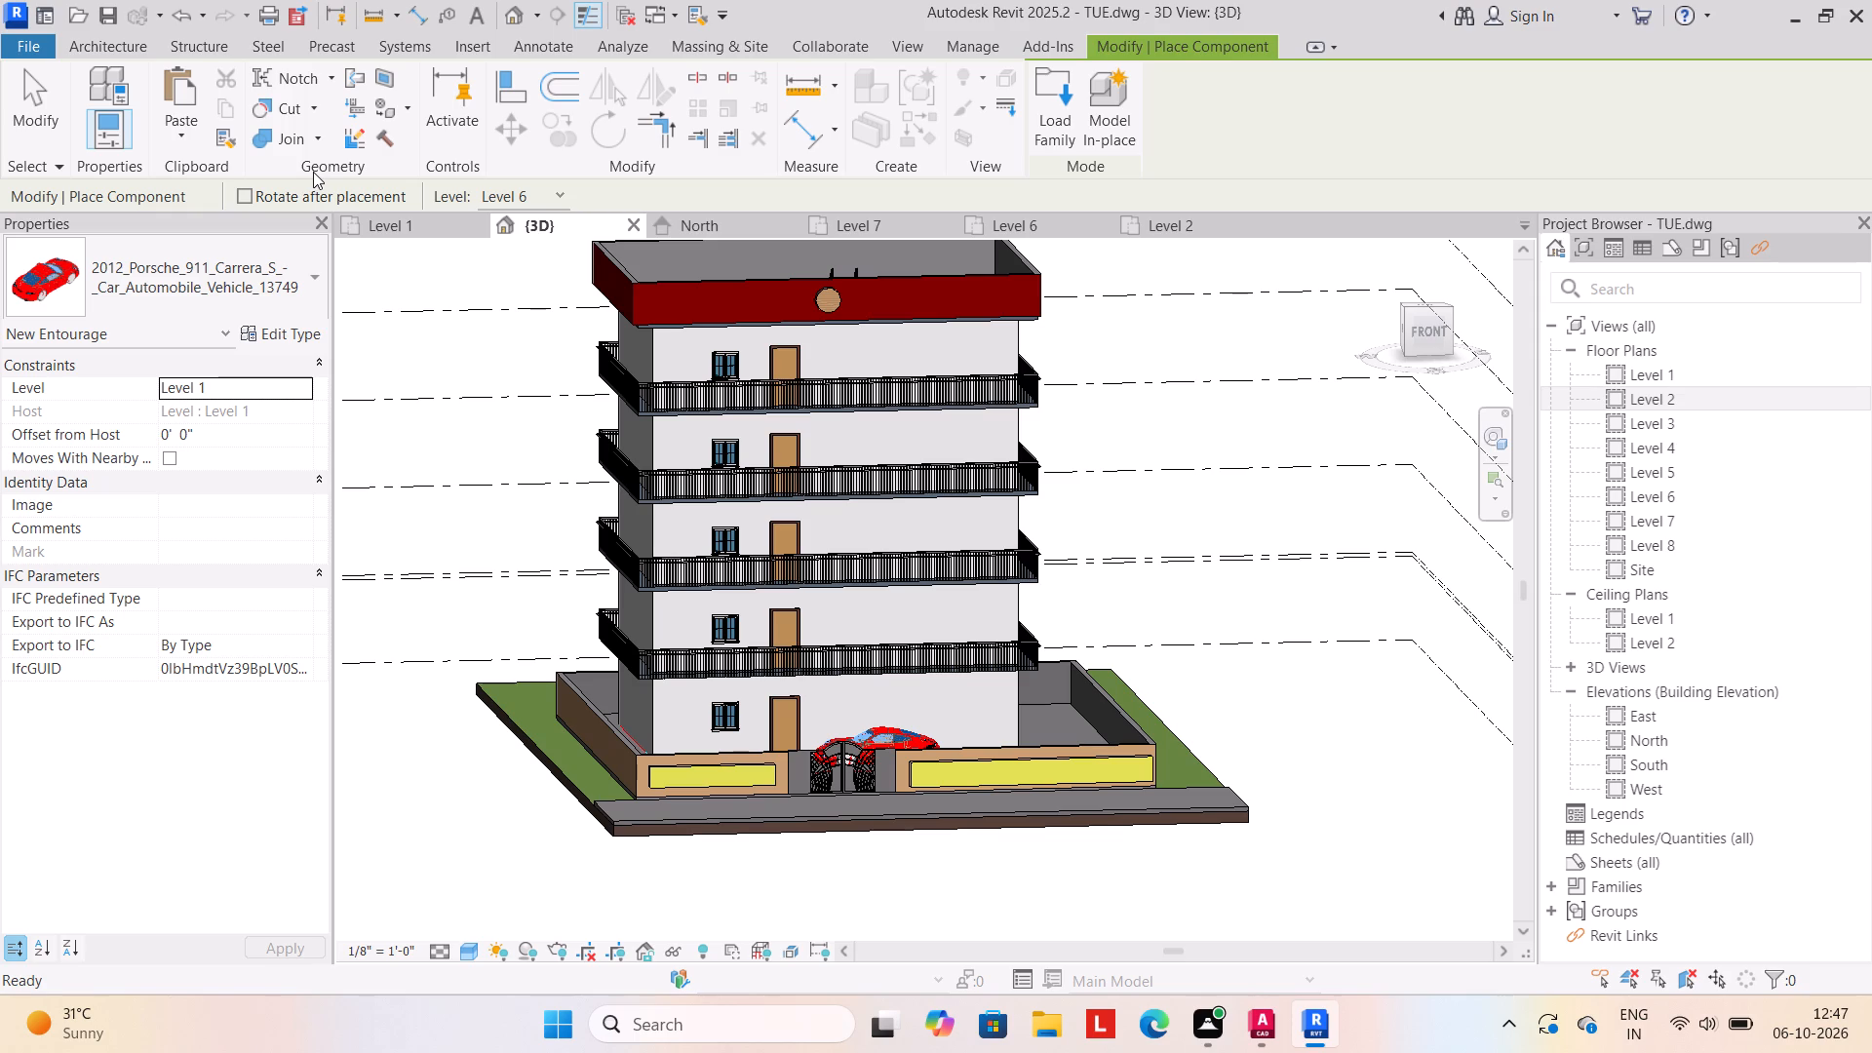
left_click(1054, 97)
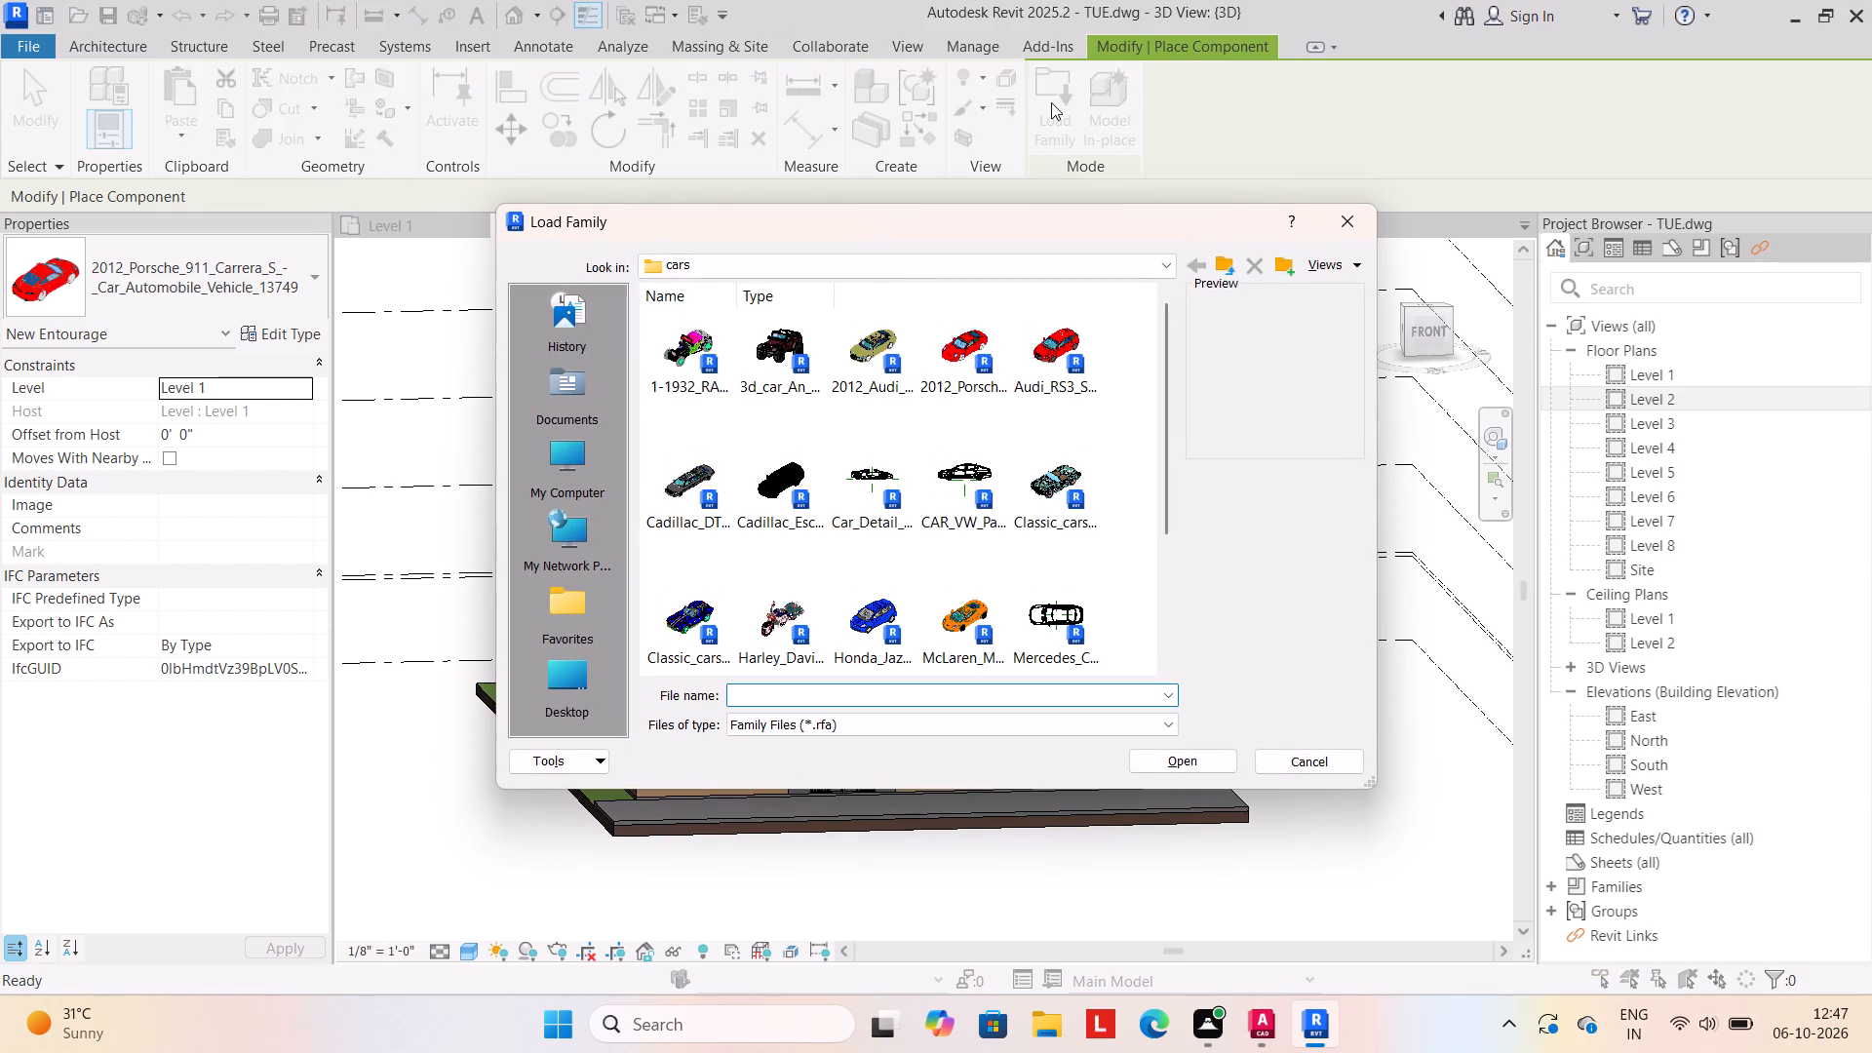
left_click(1231, 257)
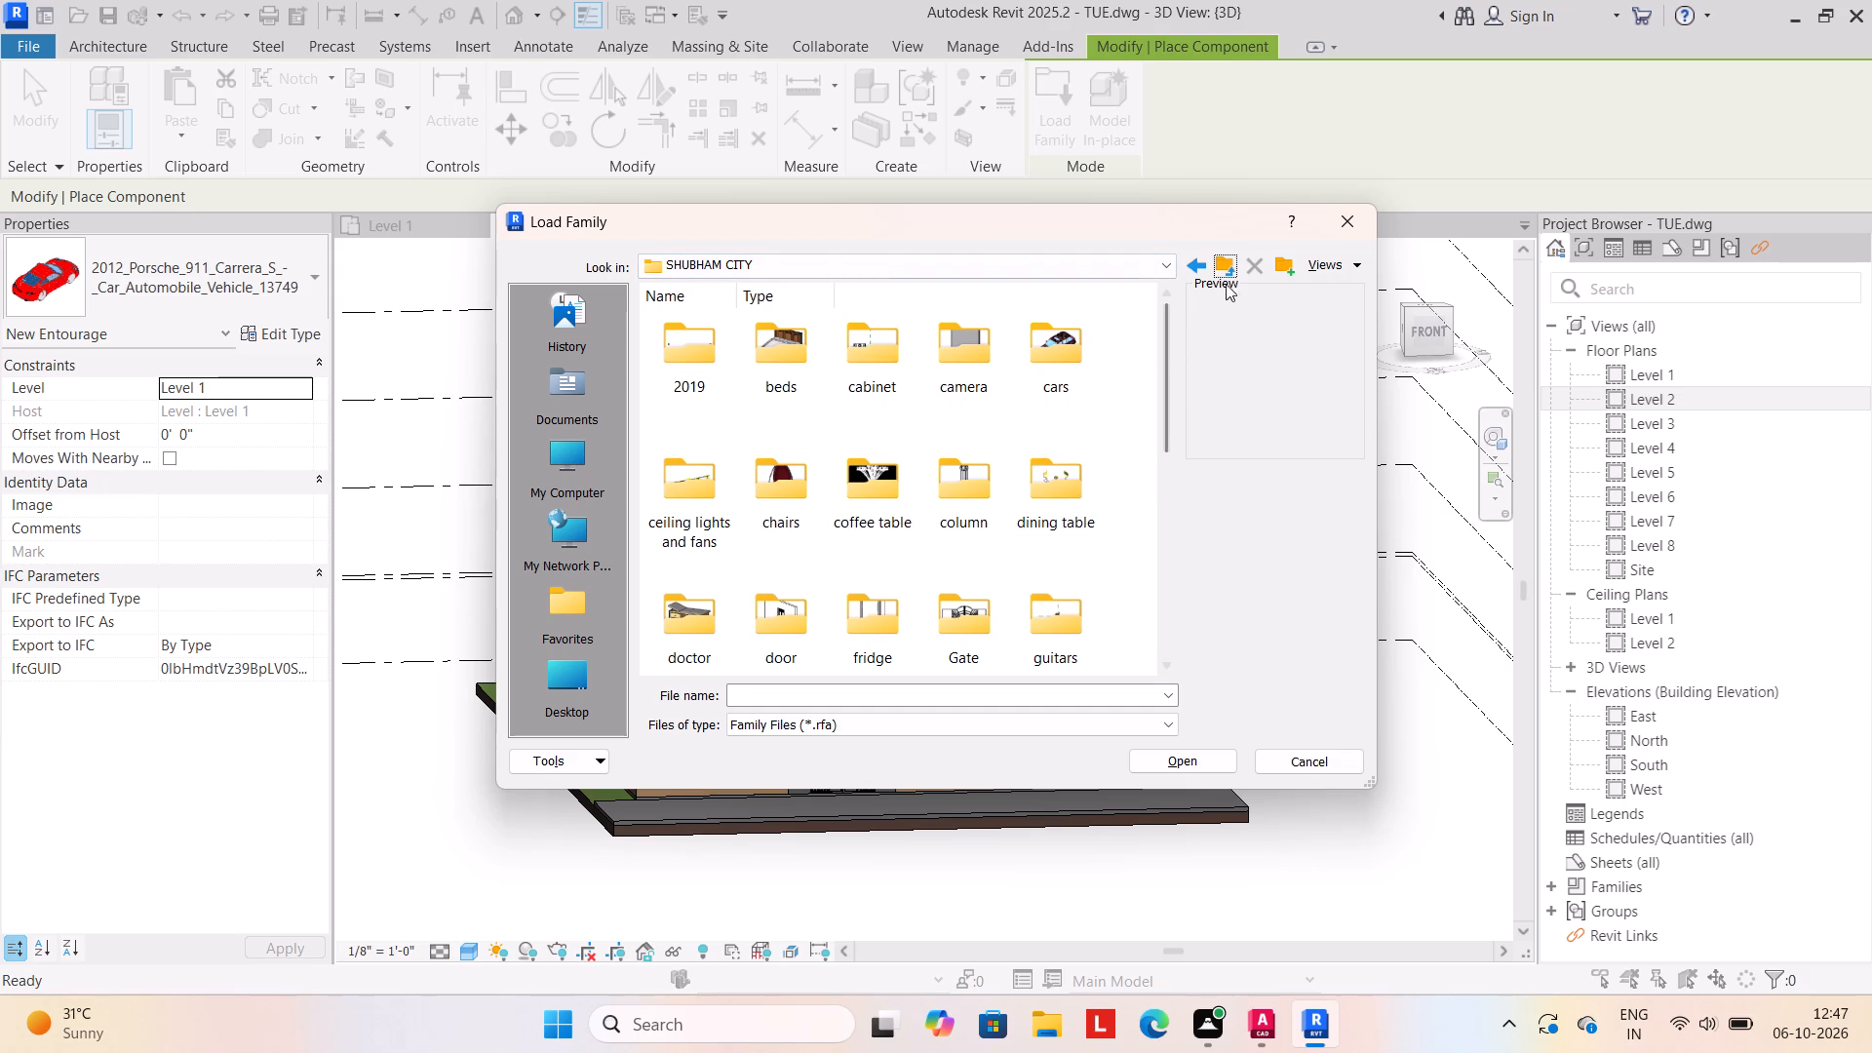
left_click(1217, 259)
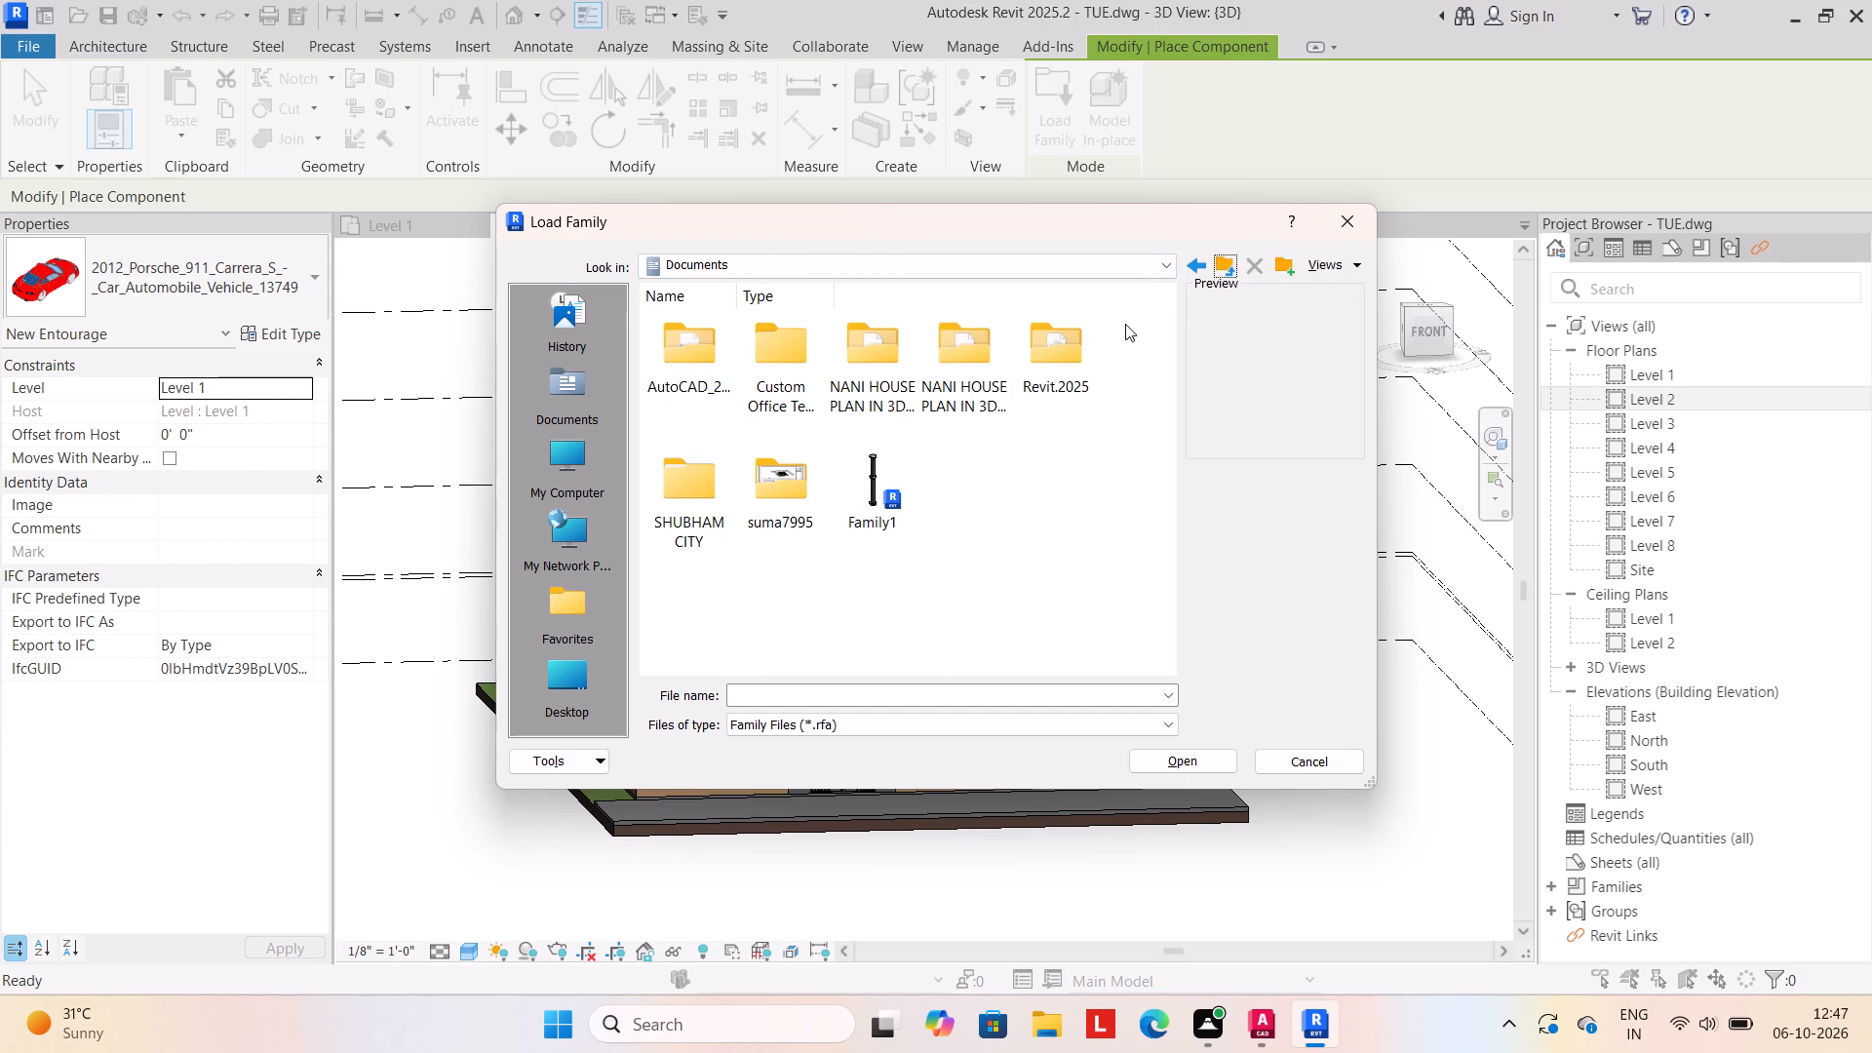
double_click(688, 476)
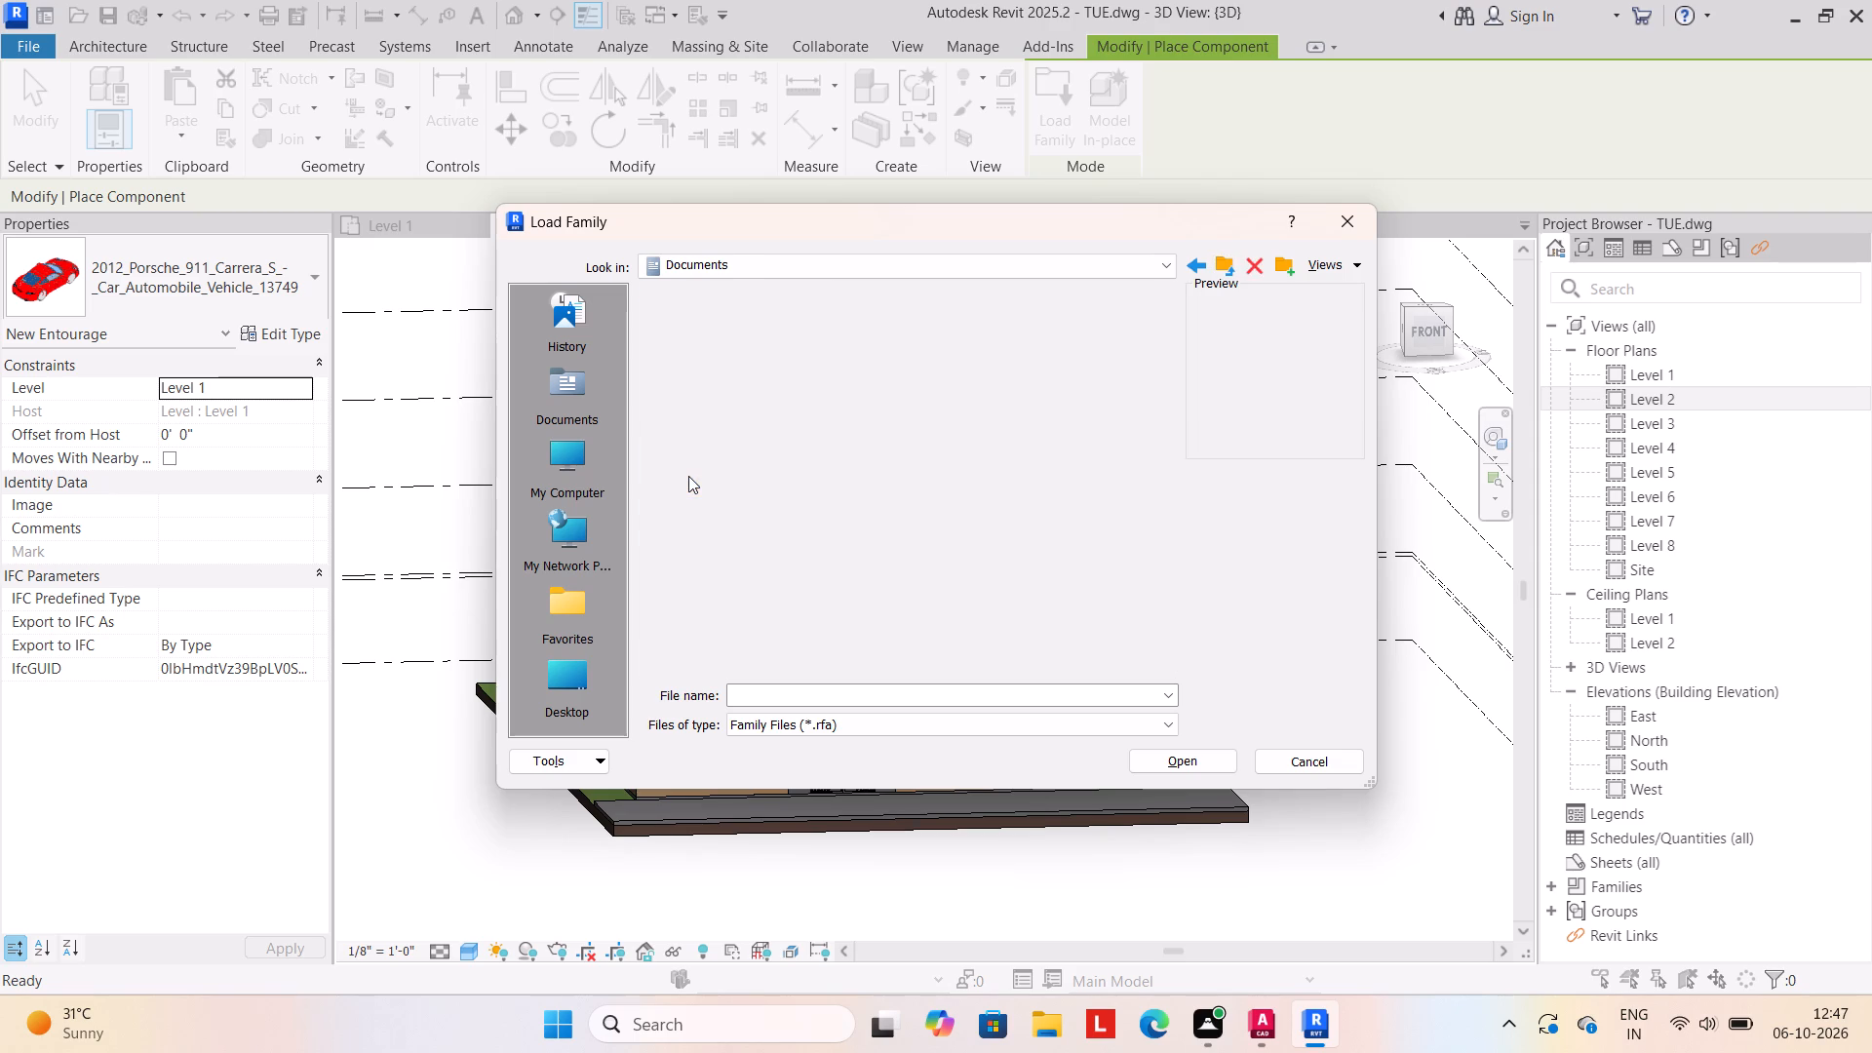
scroll(998, 502, "down", 4)
scroll(1000, 521, "up", 4)
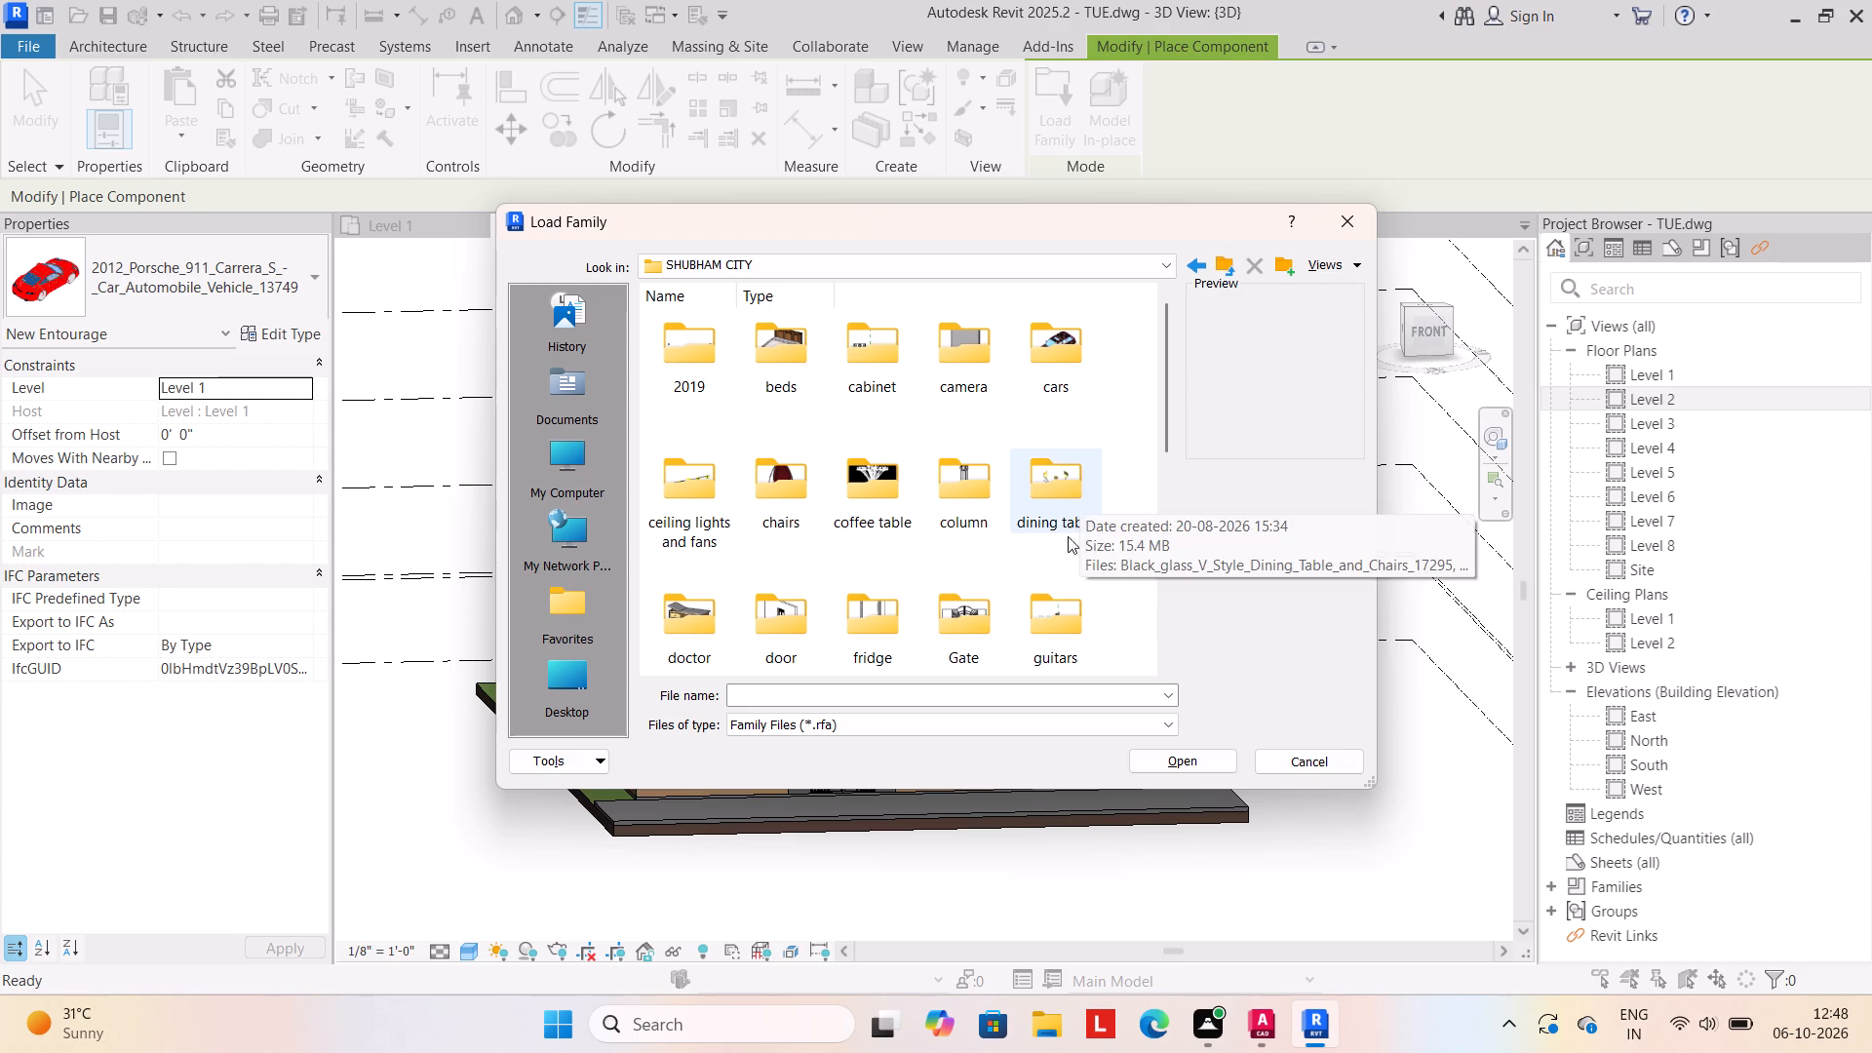
scroll(1052, 570, "down", 3)
scroll(1052, 570, "up", 2)
scroll(1052, 572, "down", 3)
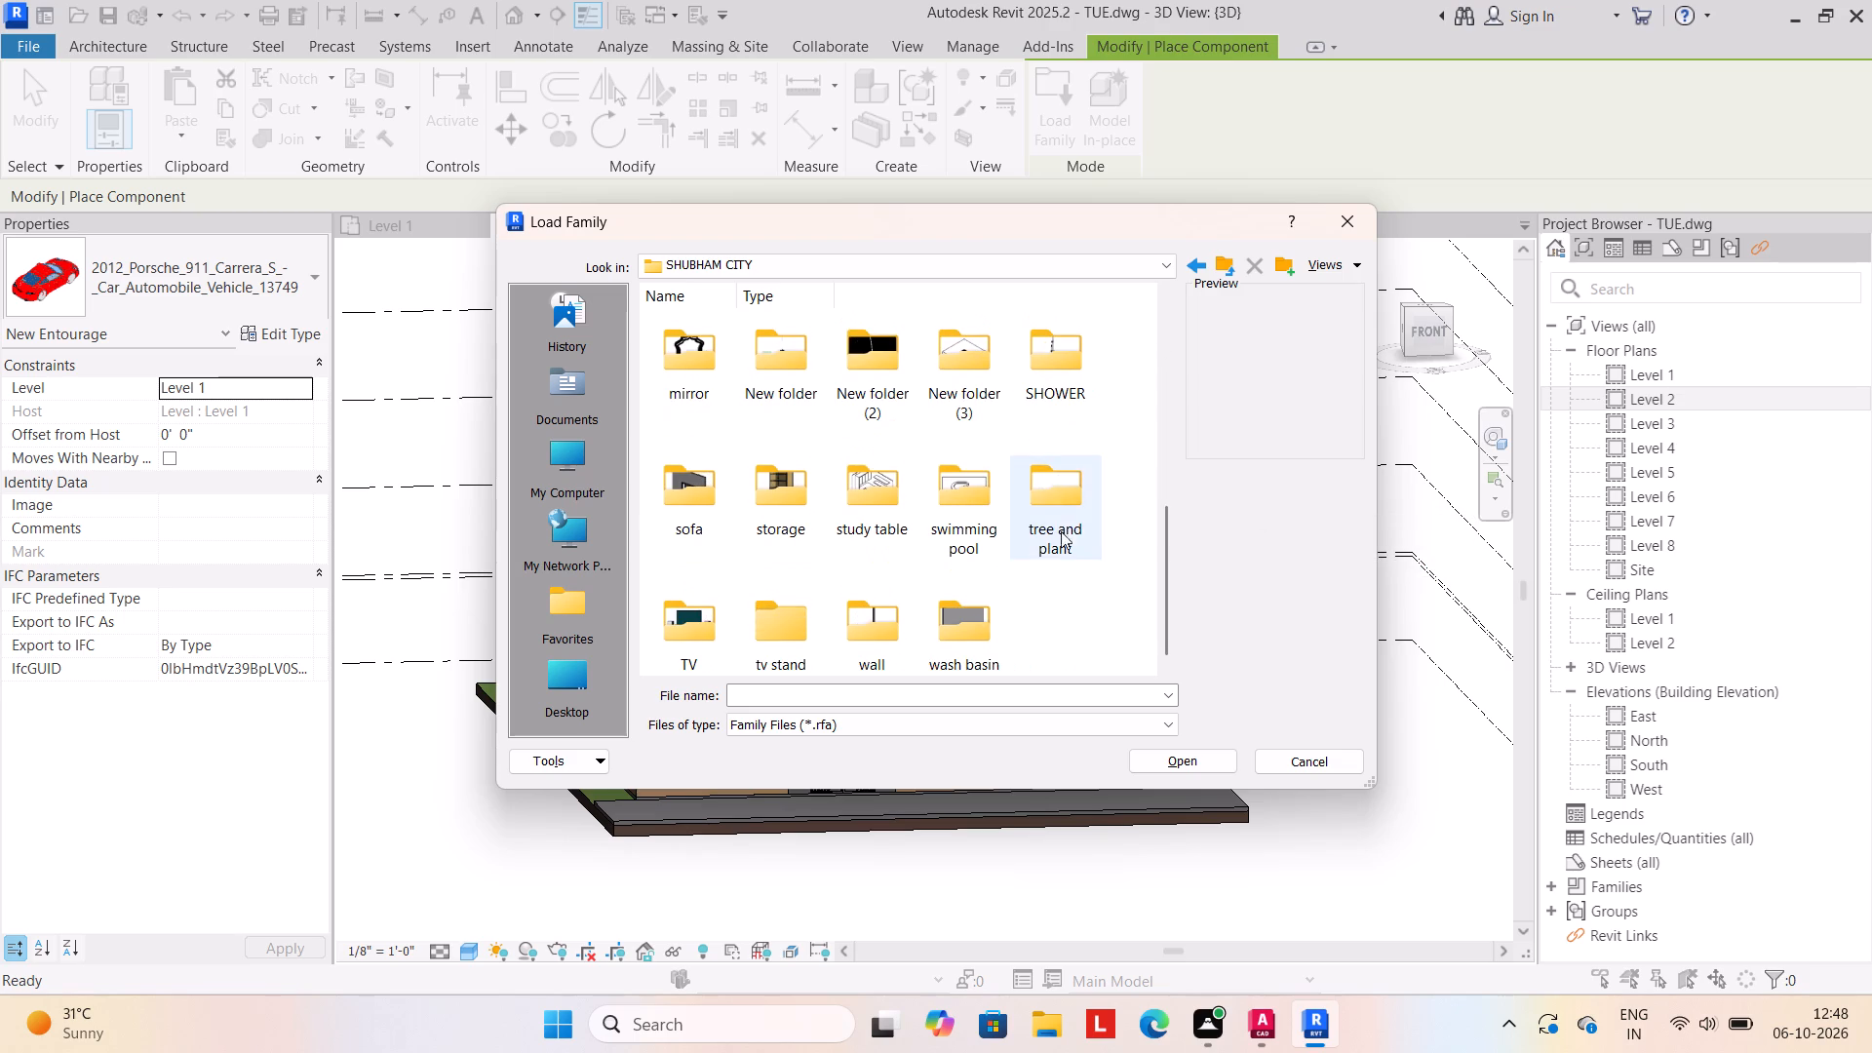
double_click(1060, 513)
double_click(1057, 493)
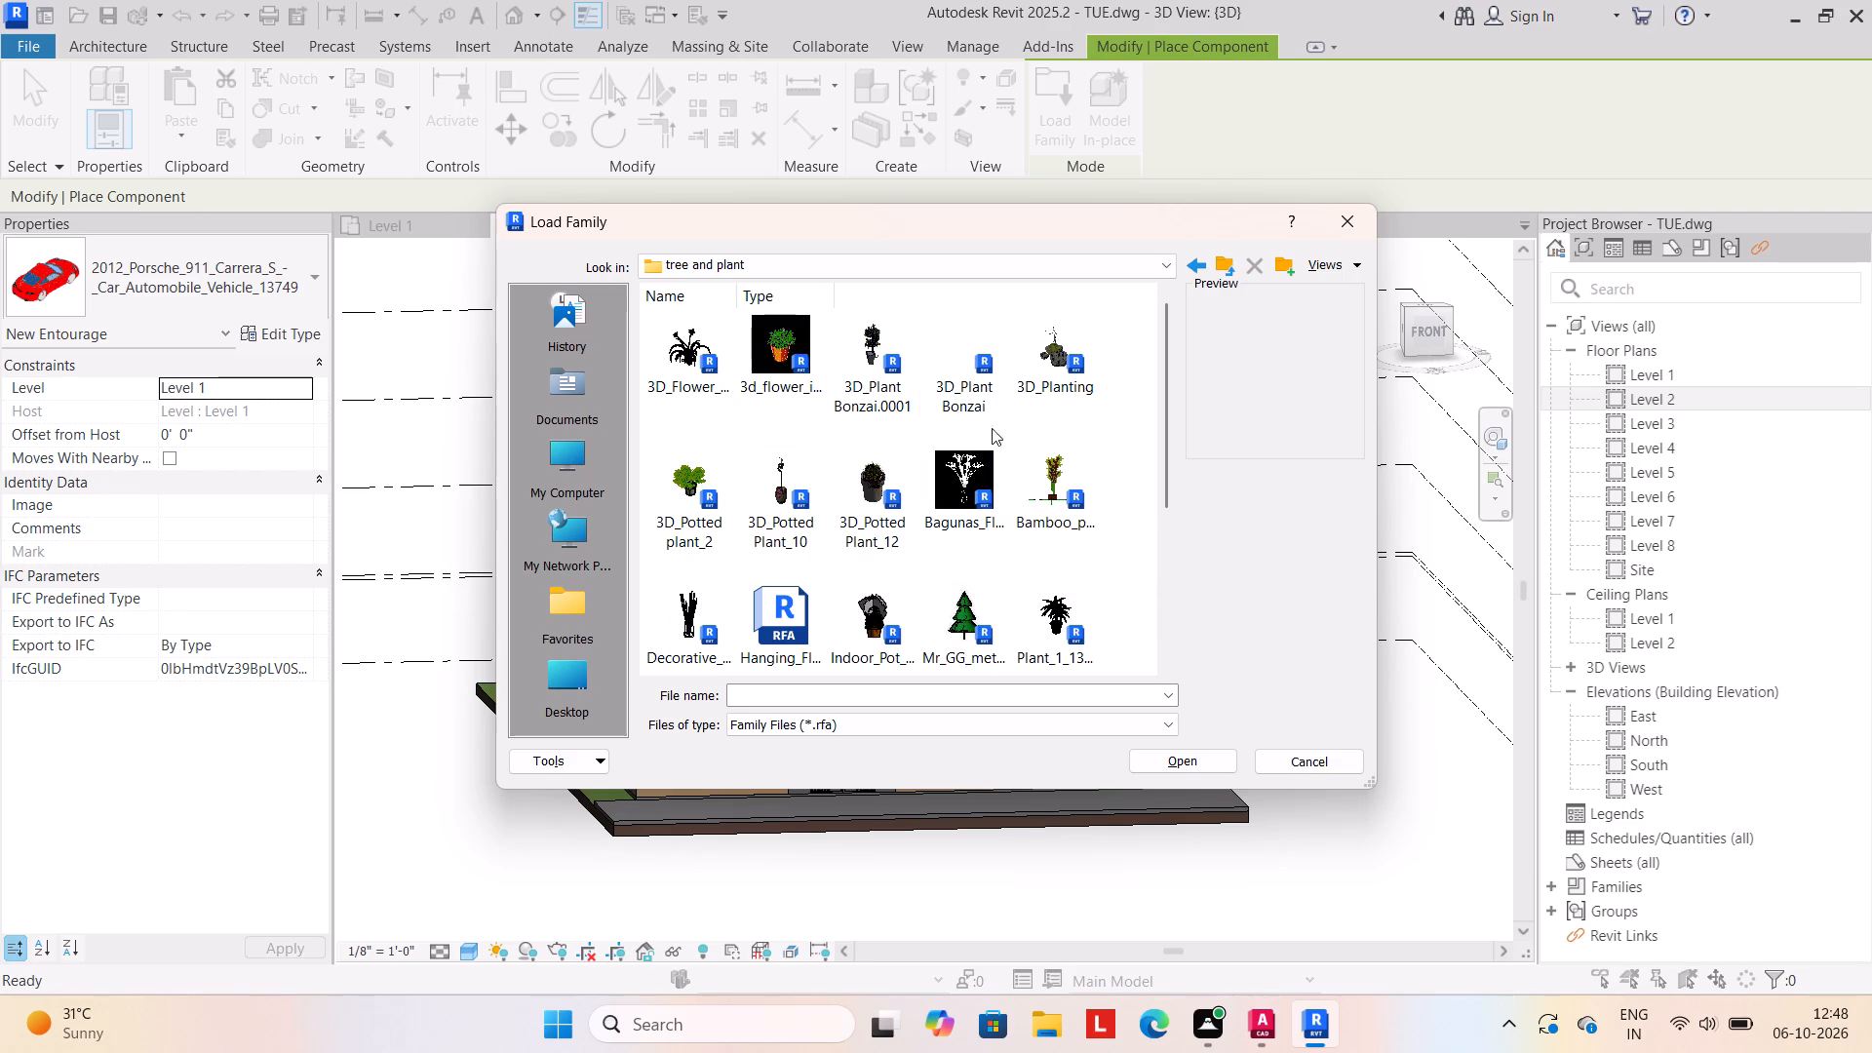
left_click(1034, 465)
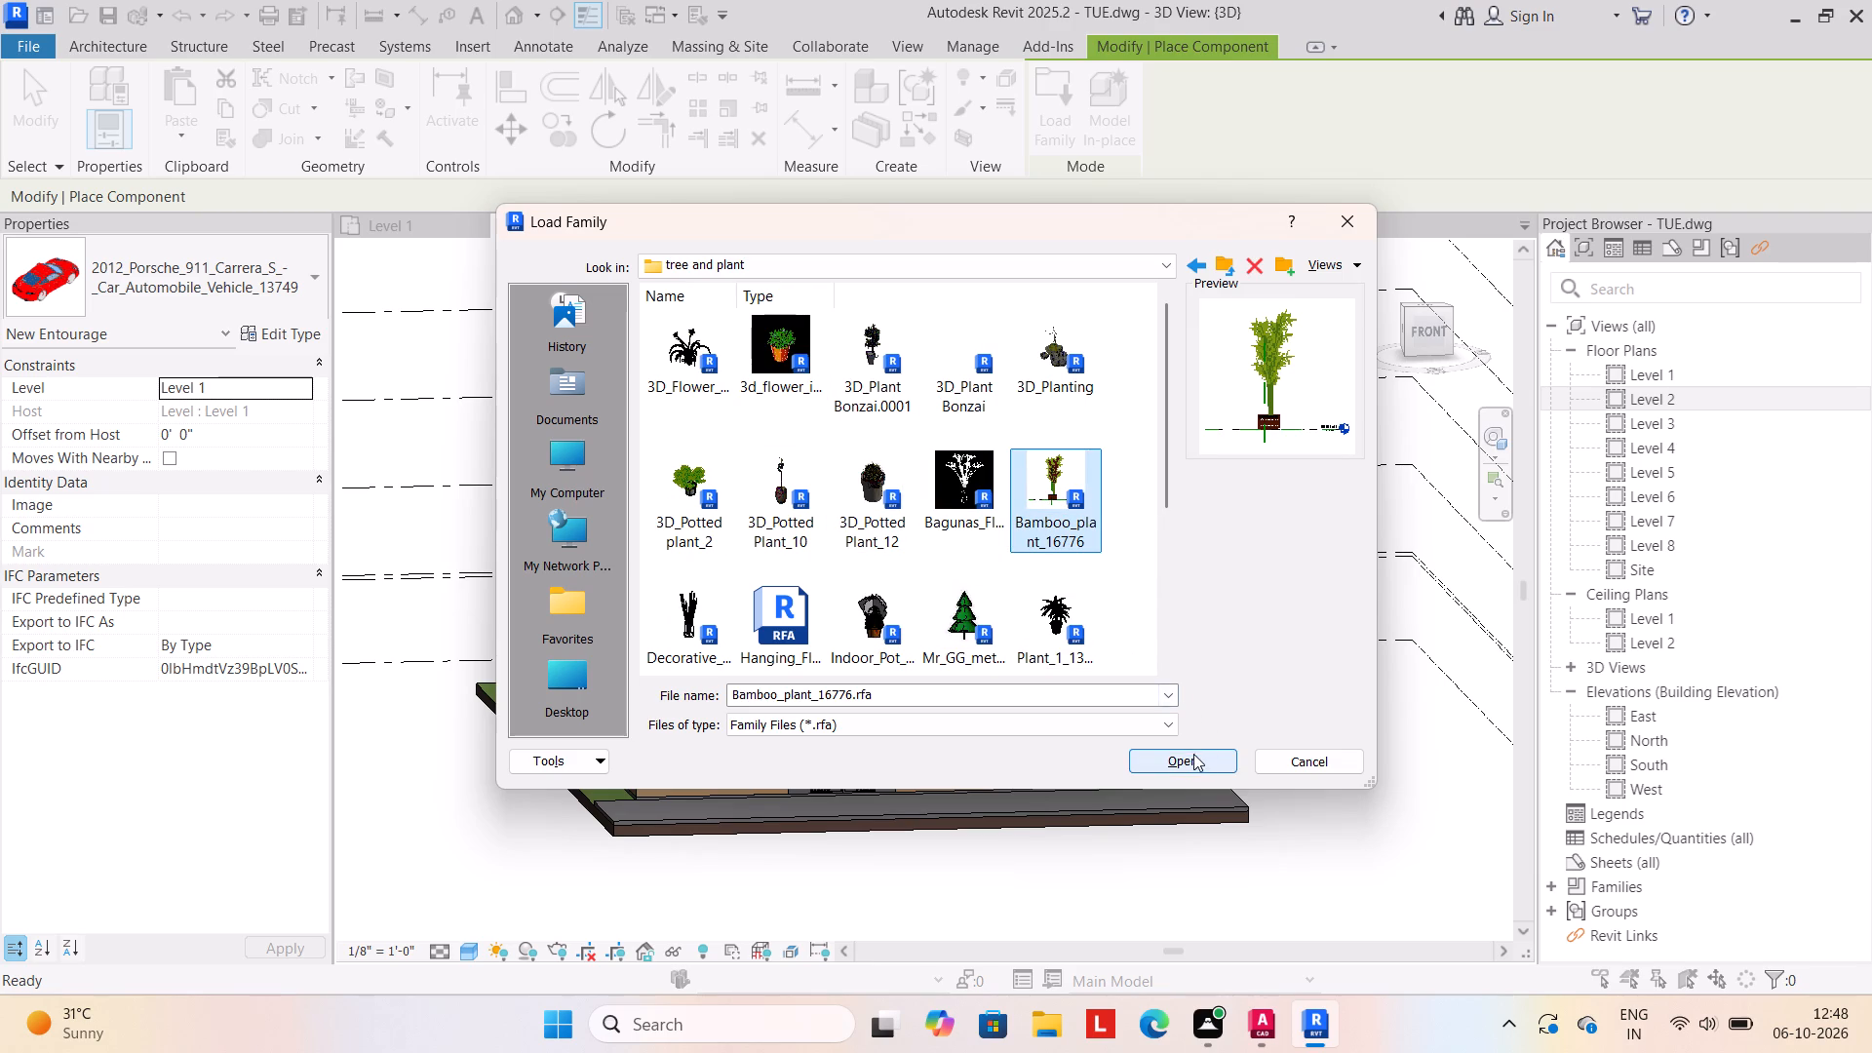
left_click(1192, 755)
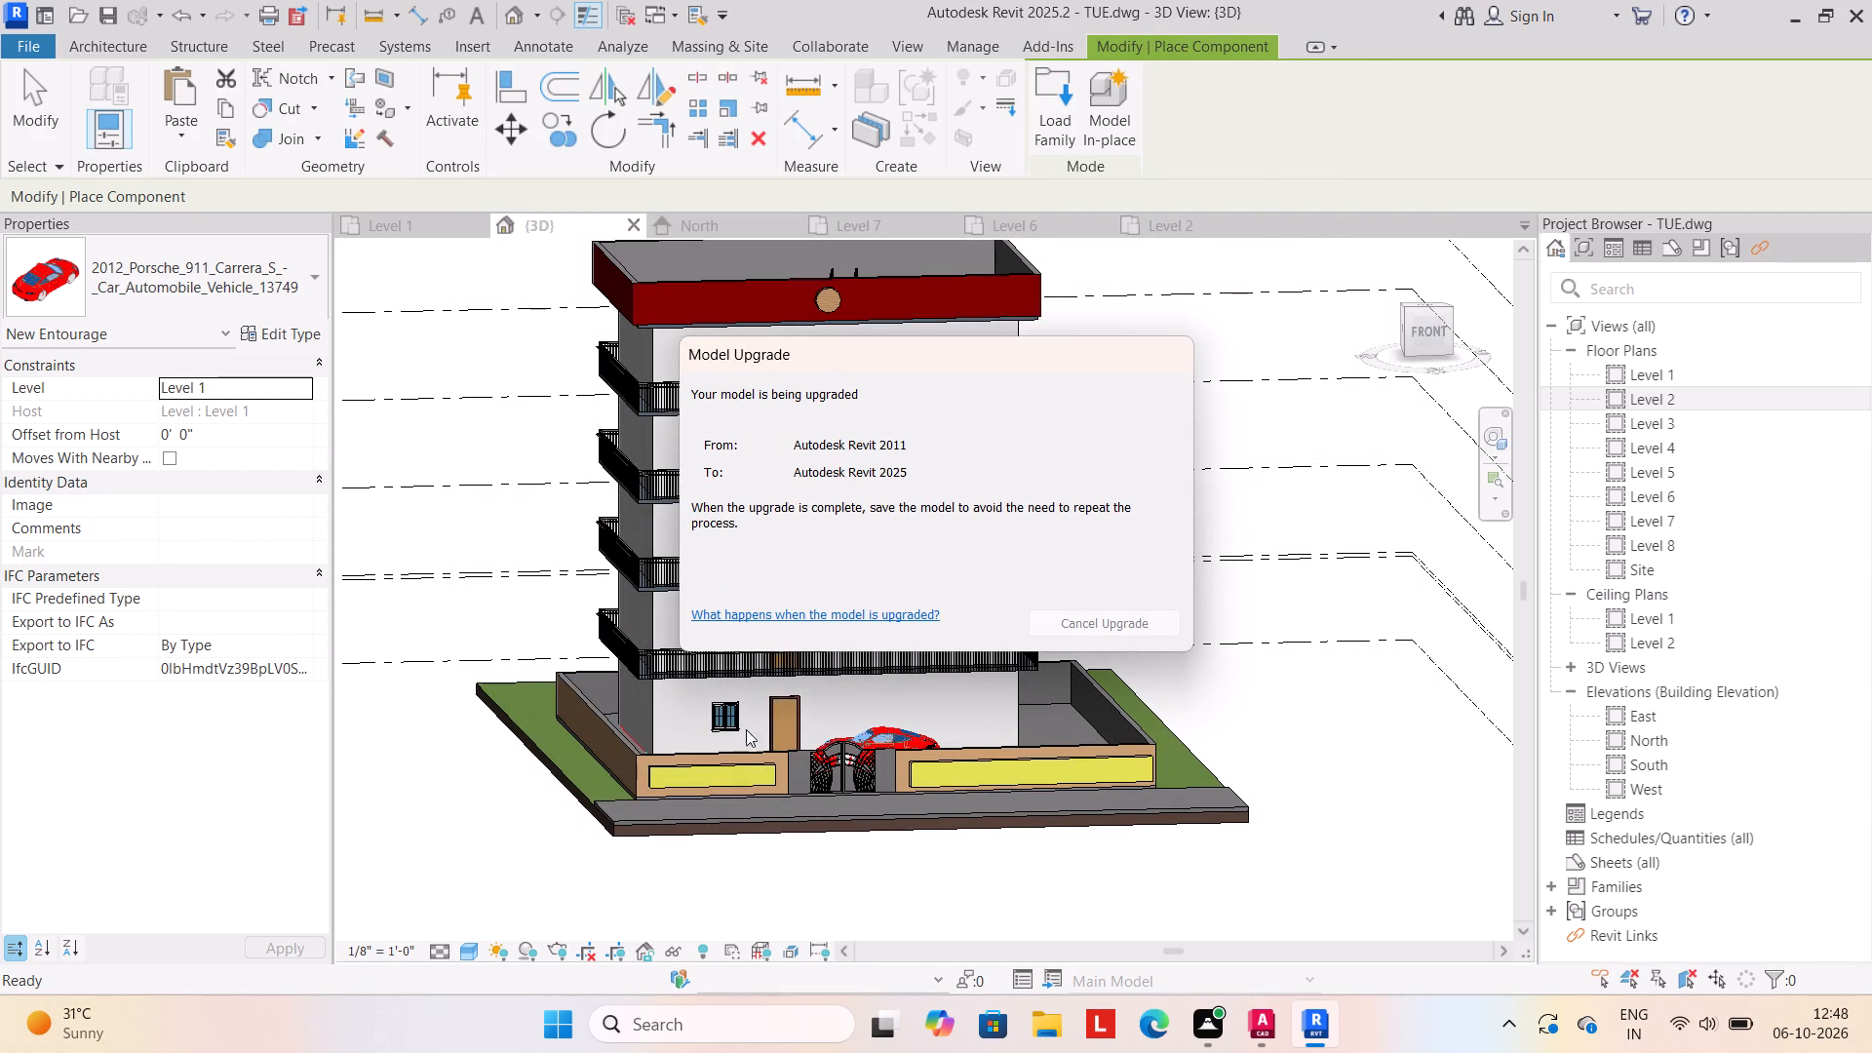
Place two bamboo plants on the grass, one outside each front corner of the compound wall.
left_click(604, 796)
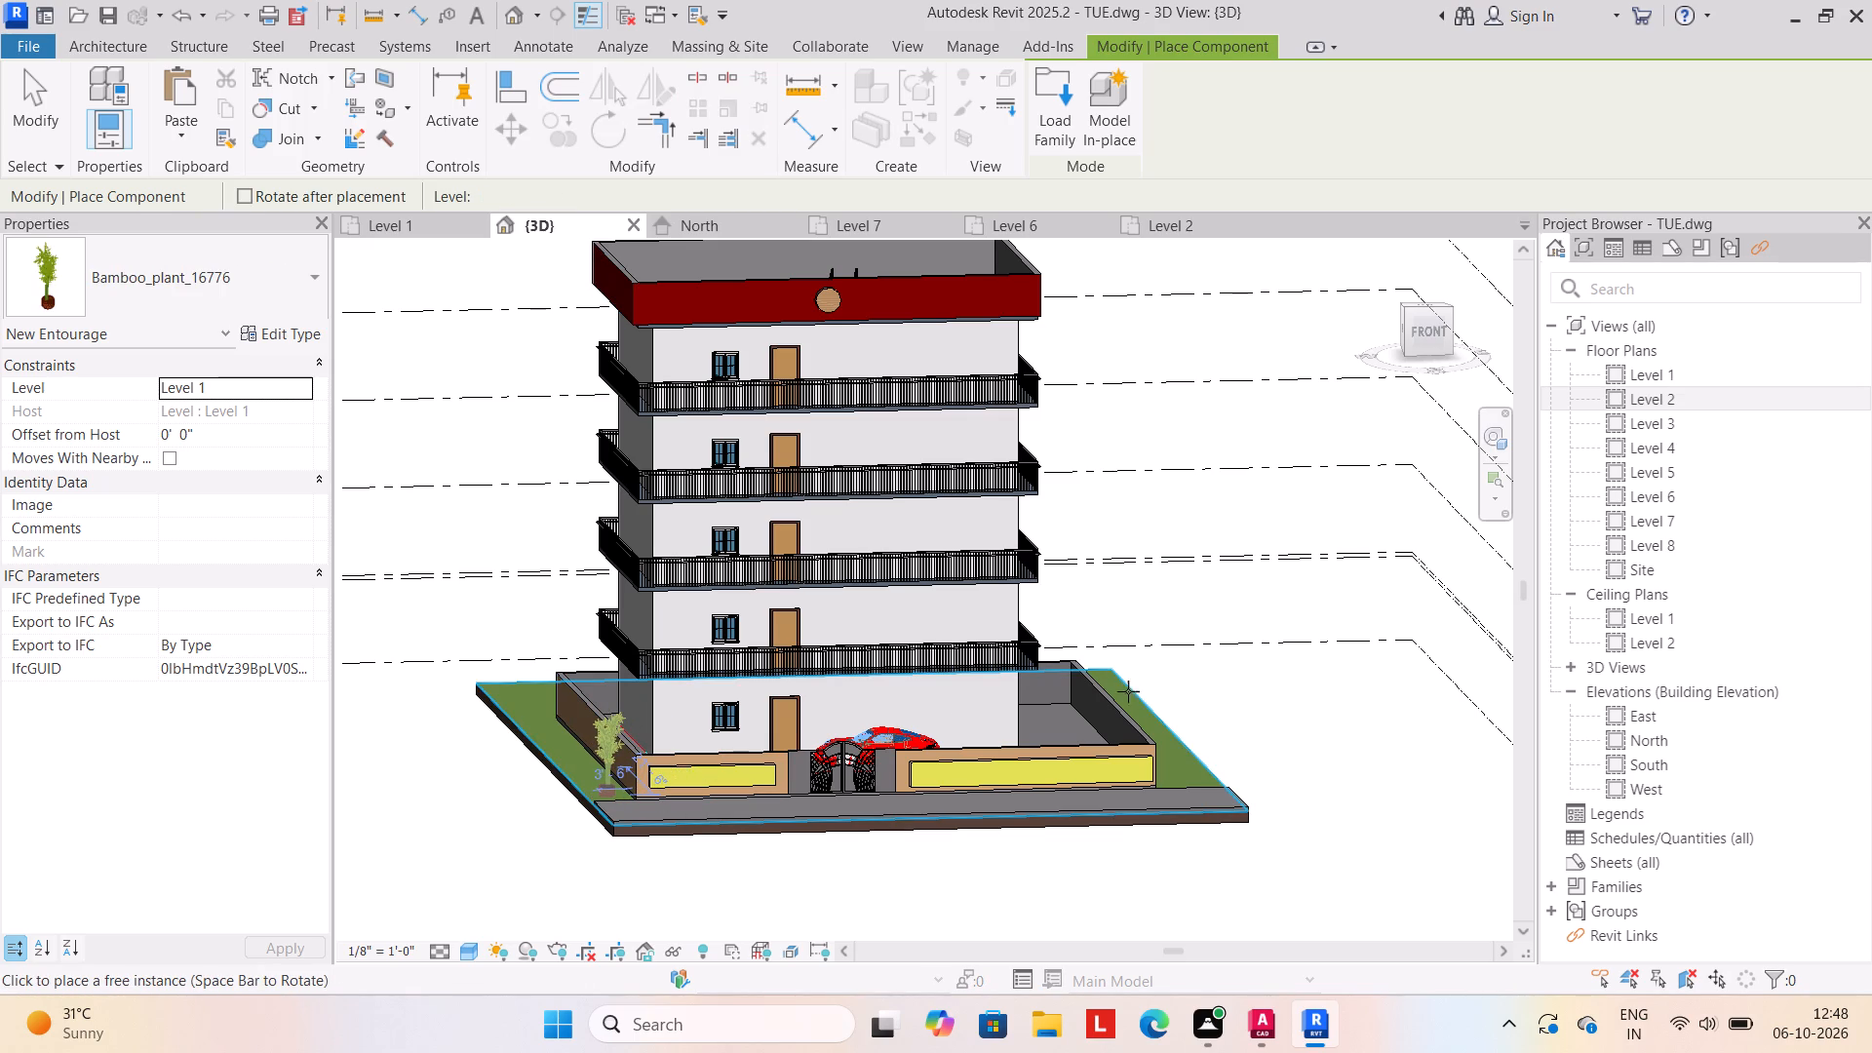
left_click(1165, 776)
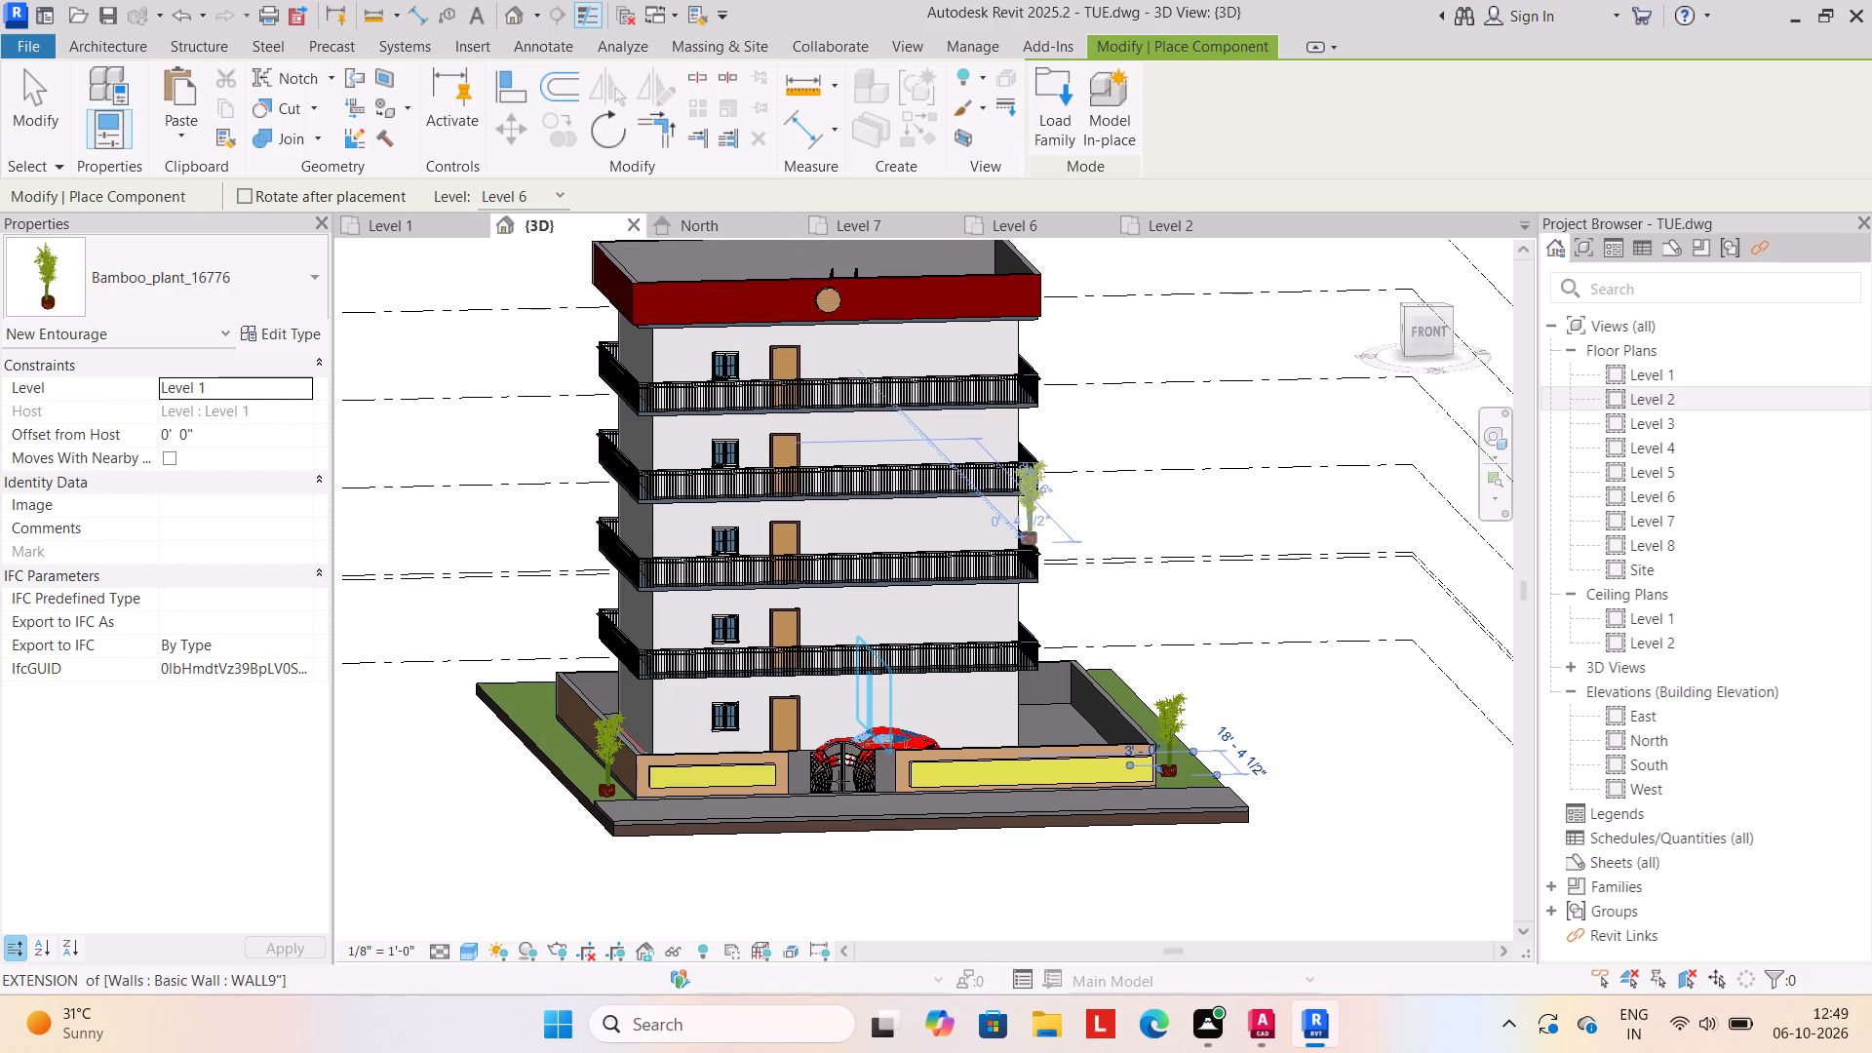
key("Escape")
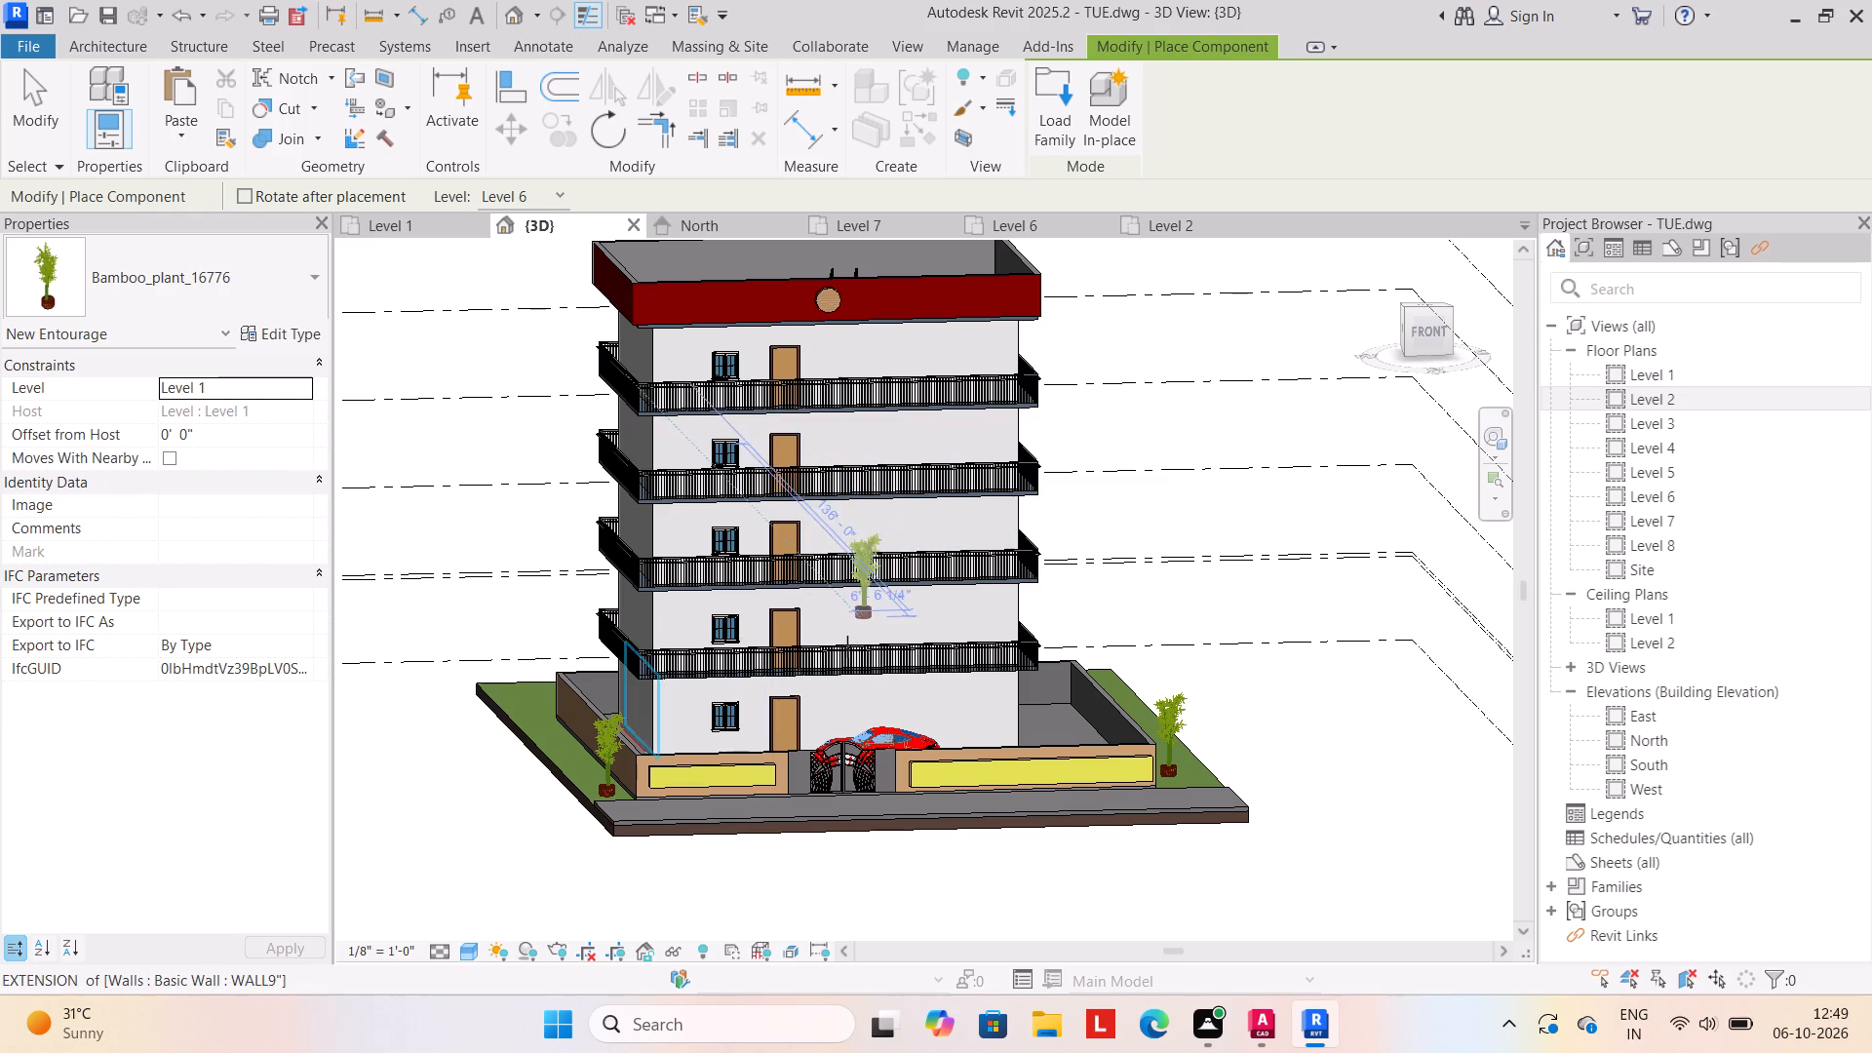
scroll(896, 744, "down", 1)
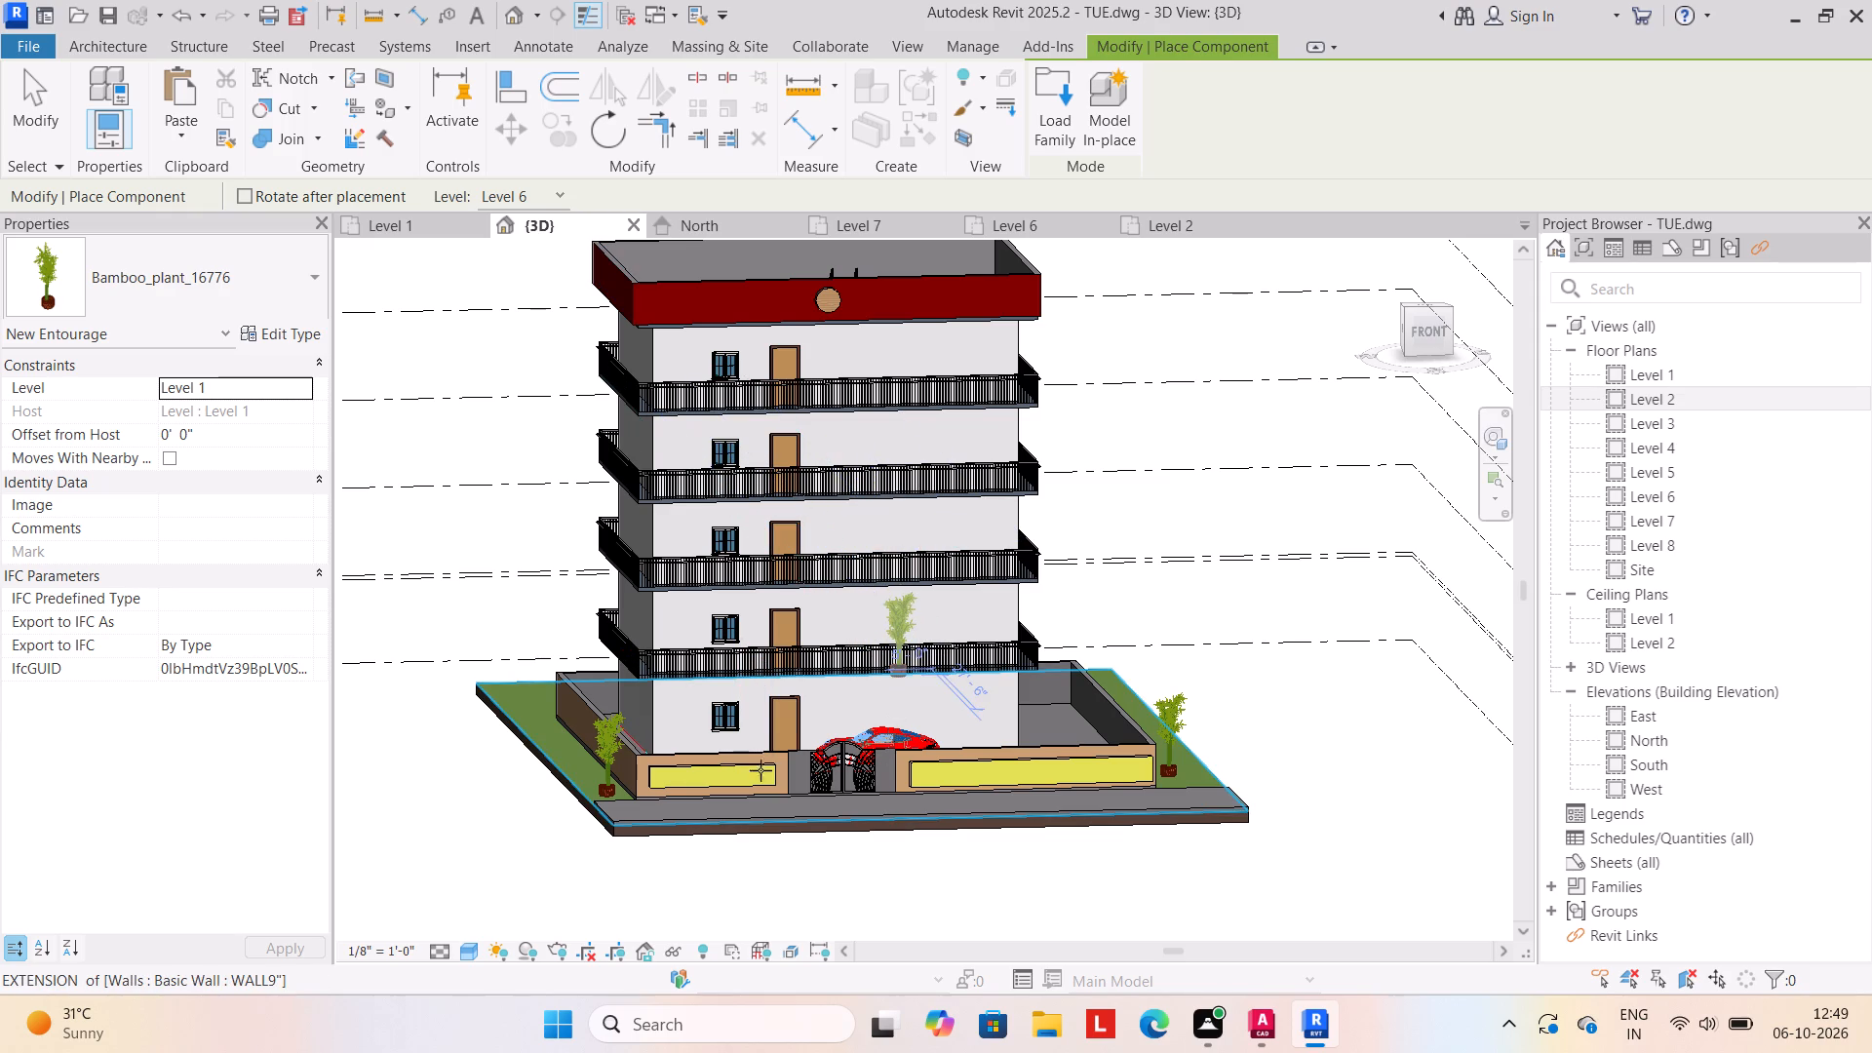
scroll(499, 812, "down", 2)
middle_click_drag(499, 812, 545, 708)
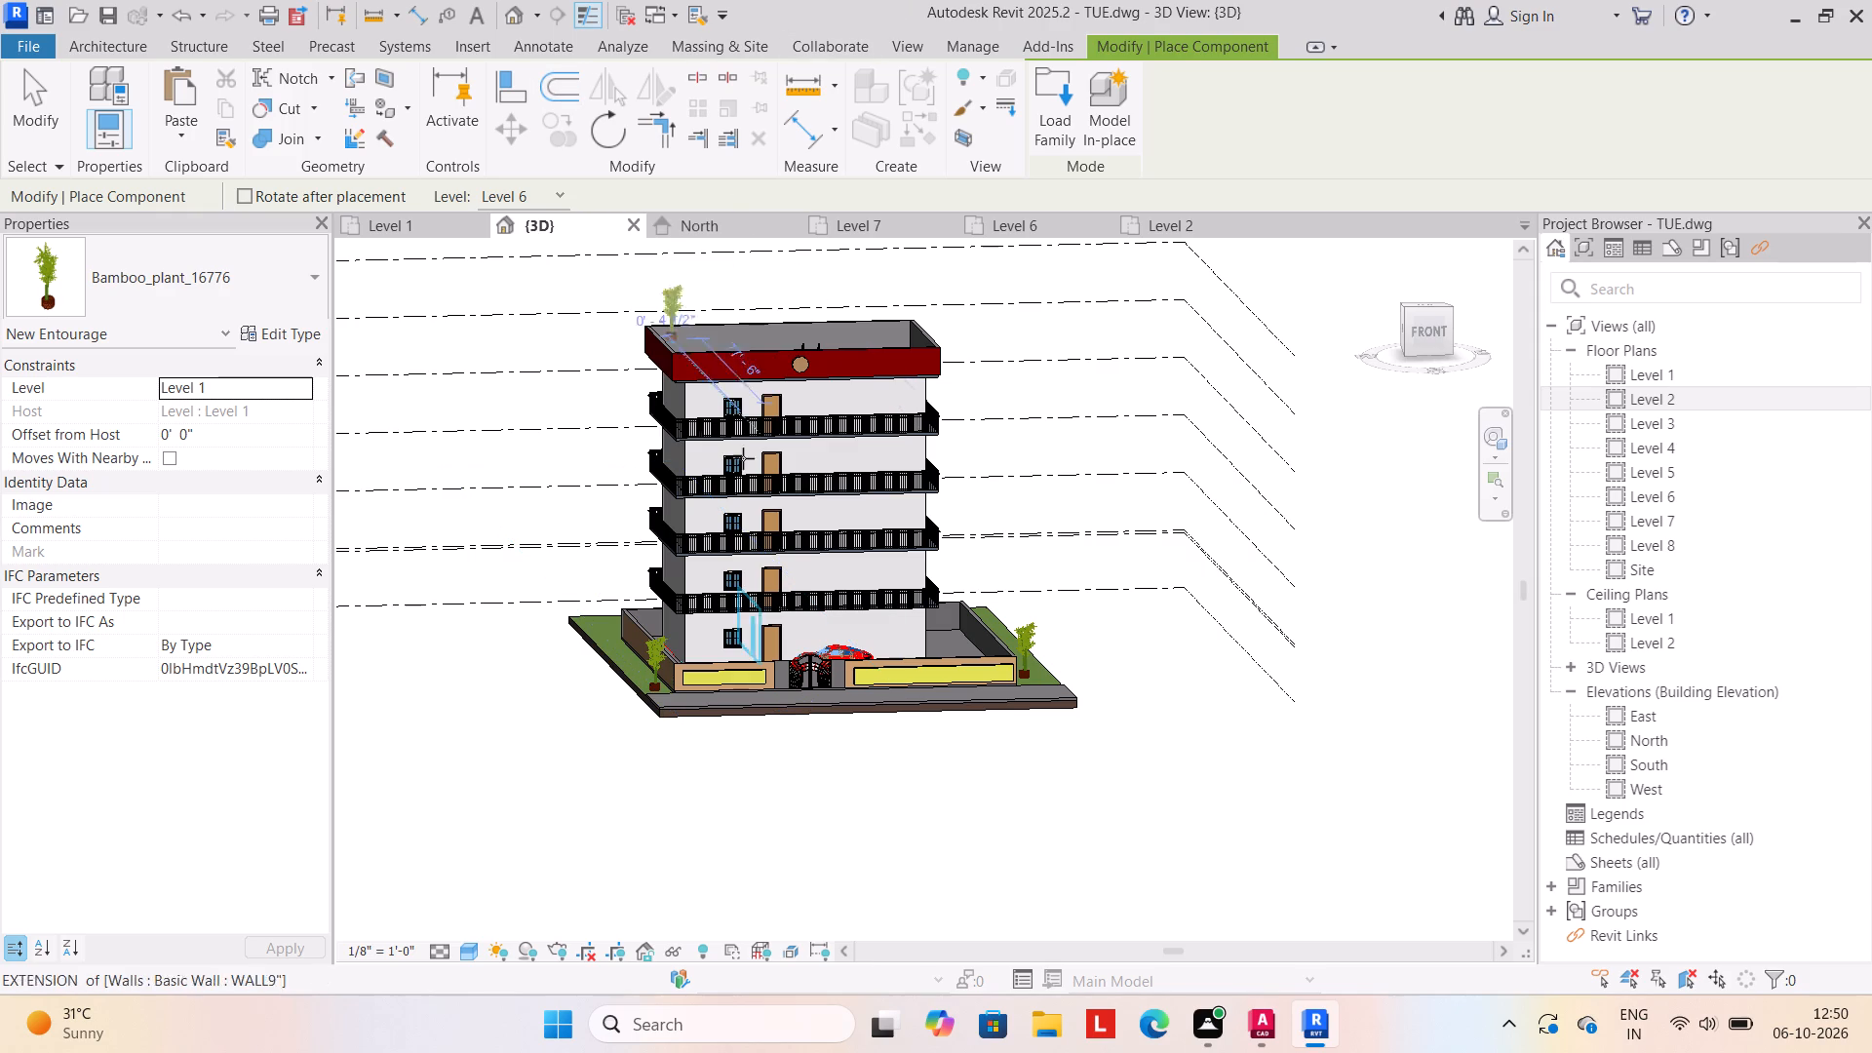
key("Escape")
key("Escape")
key("Escape")
key("Escape")
key("Escape")
key("Escape")
key("Escape")
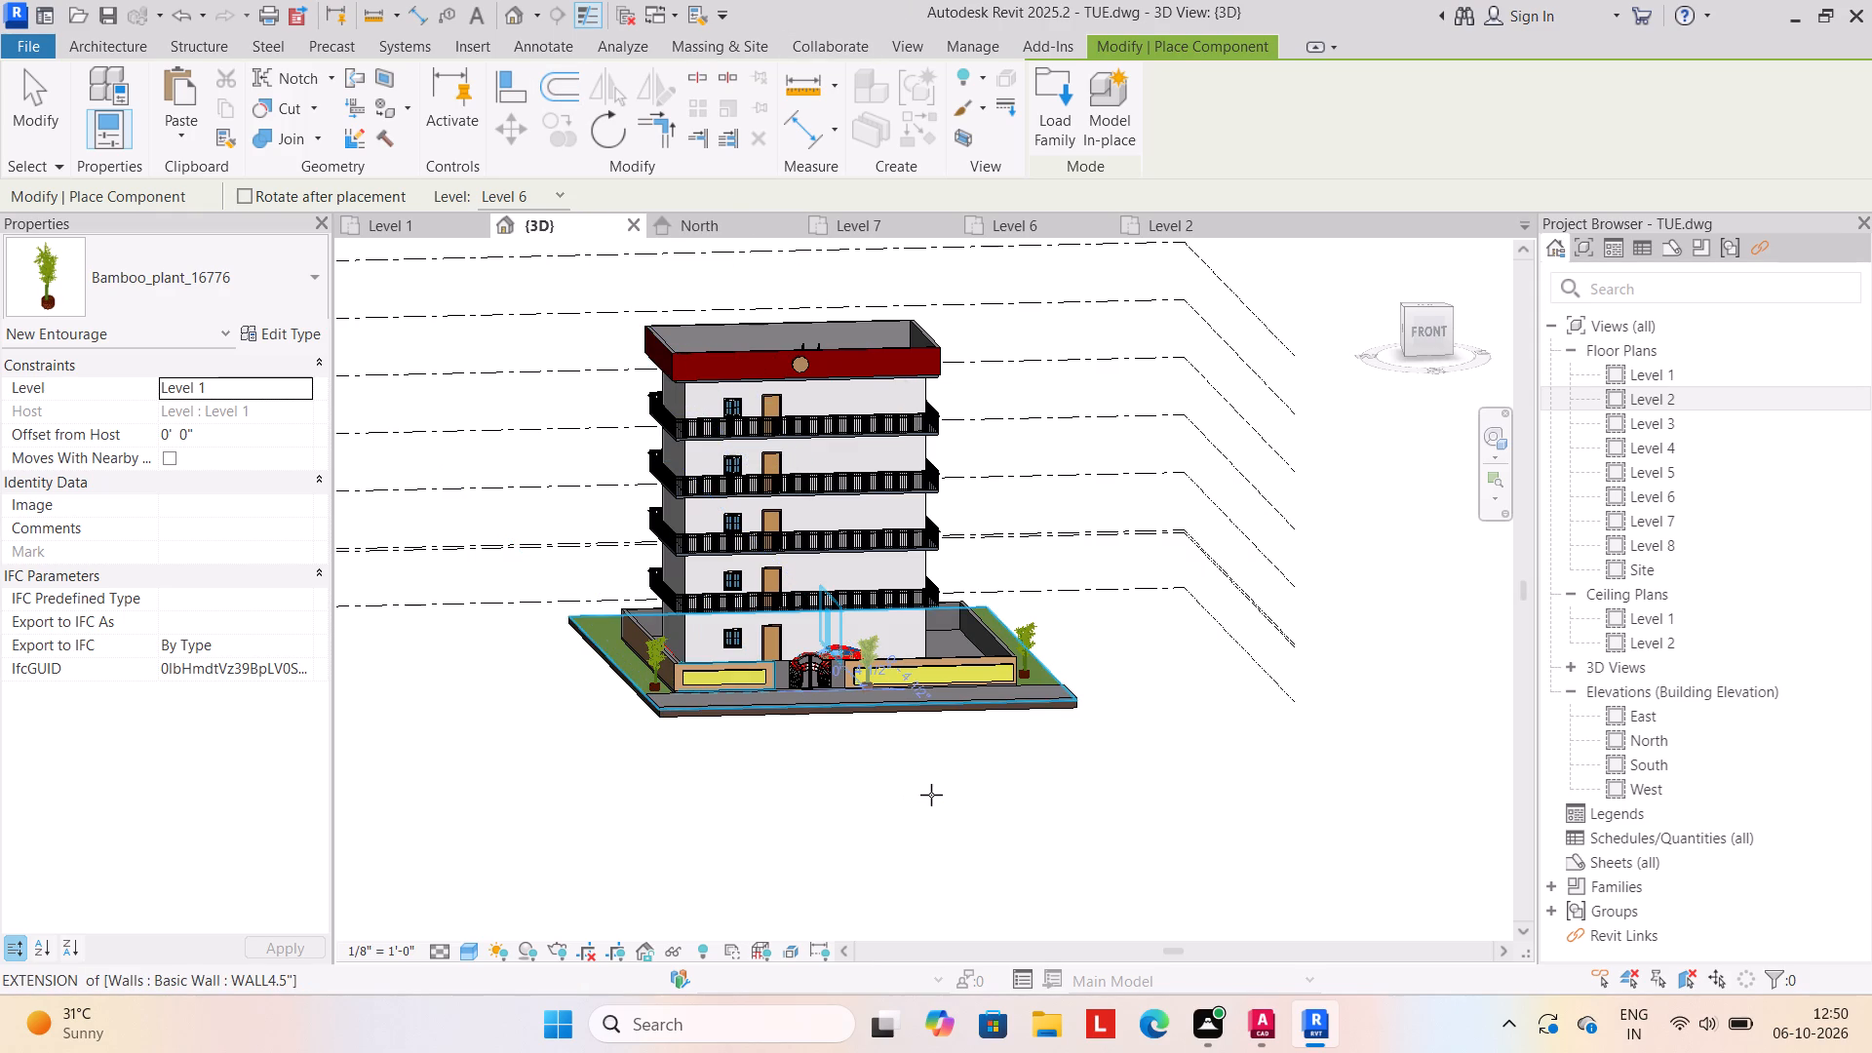
key("Escape")
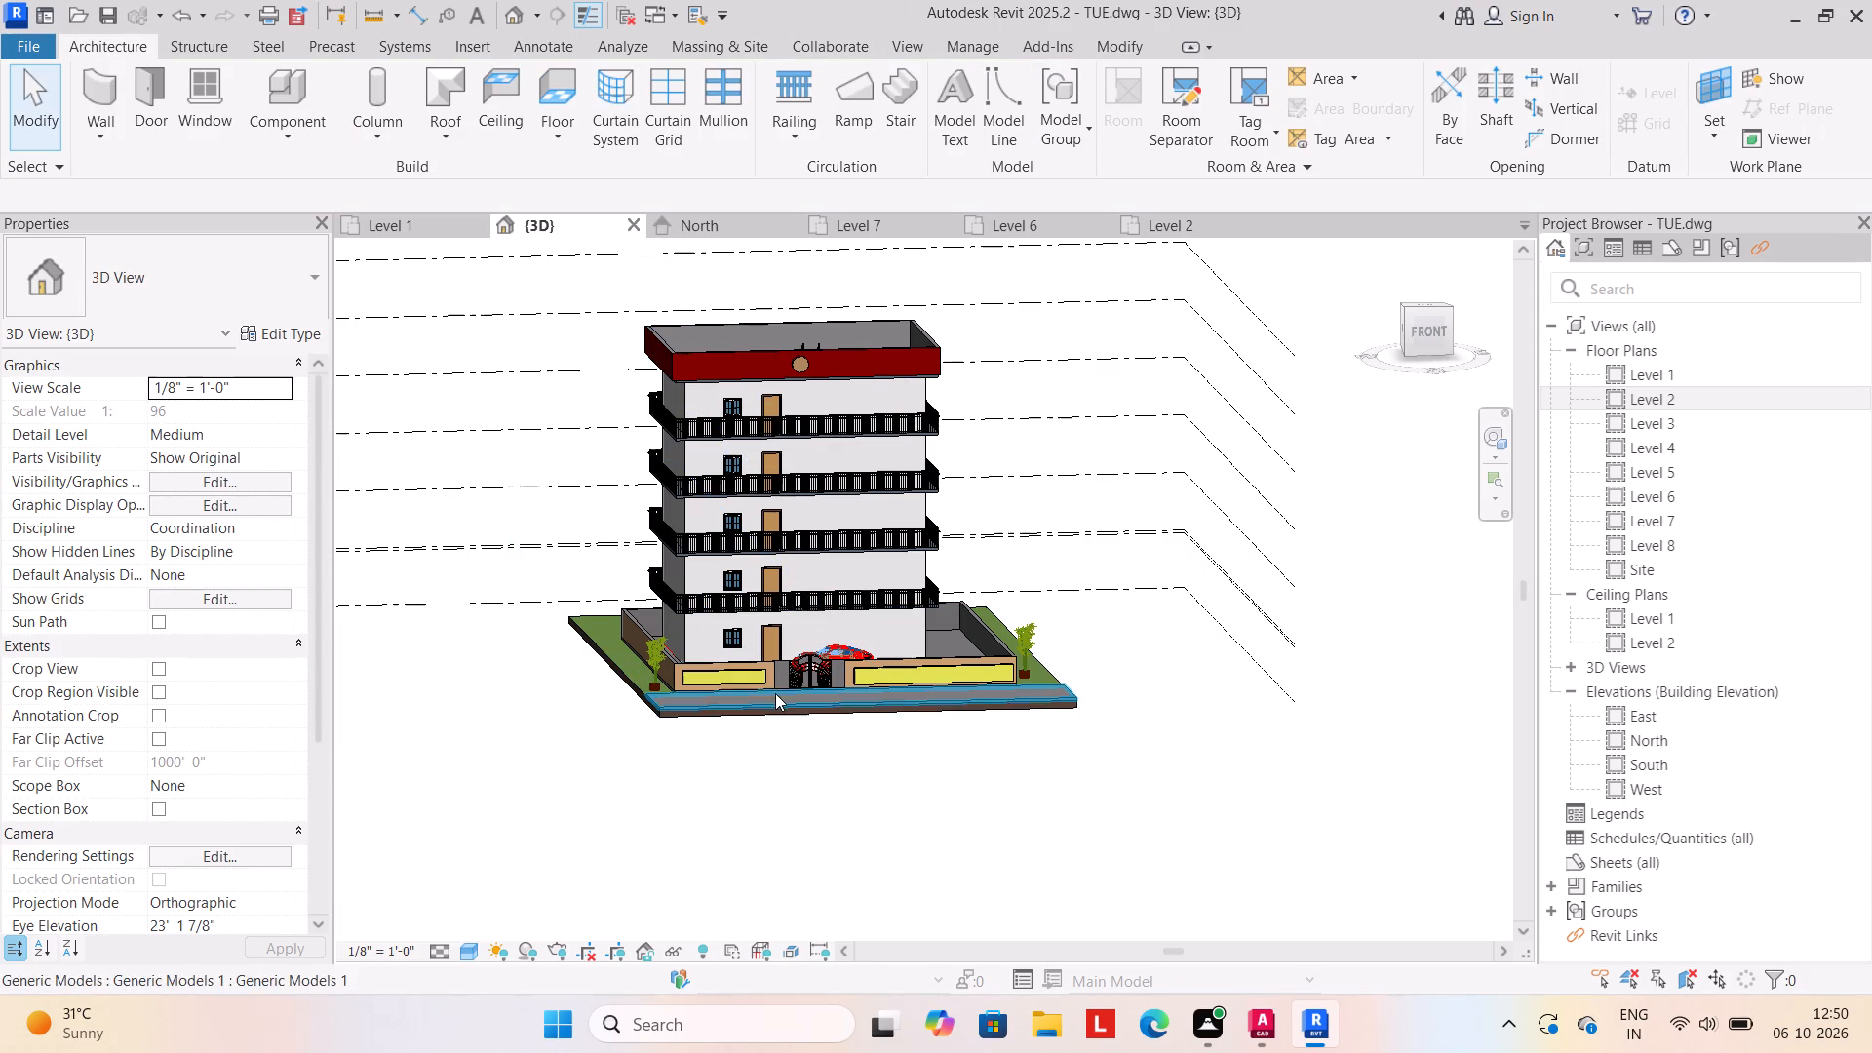
Examine the building's front with the new bamboo plants, from the compound wall and gate up to the parapet.
scroll(813, 696, "up", 4)
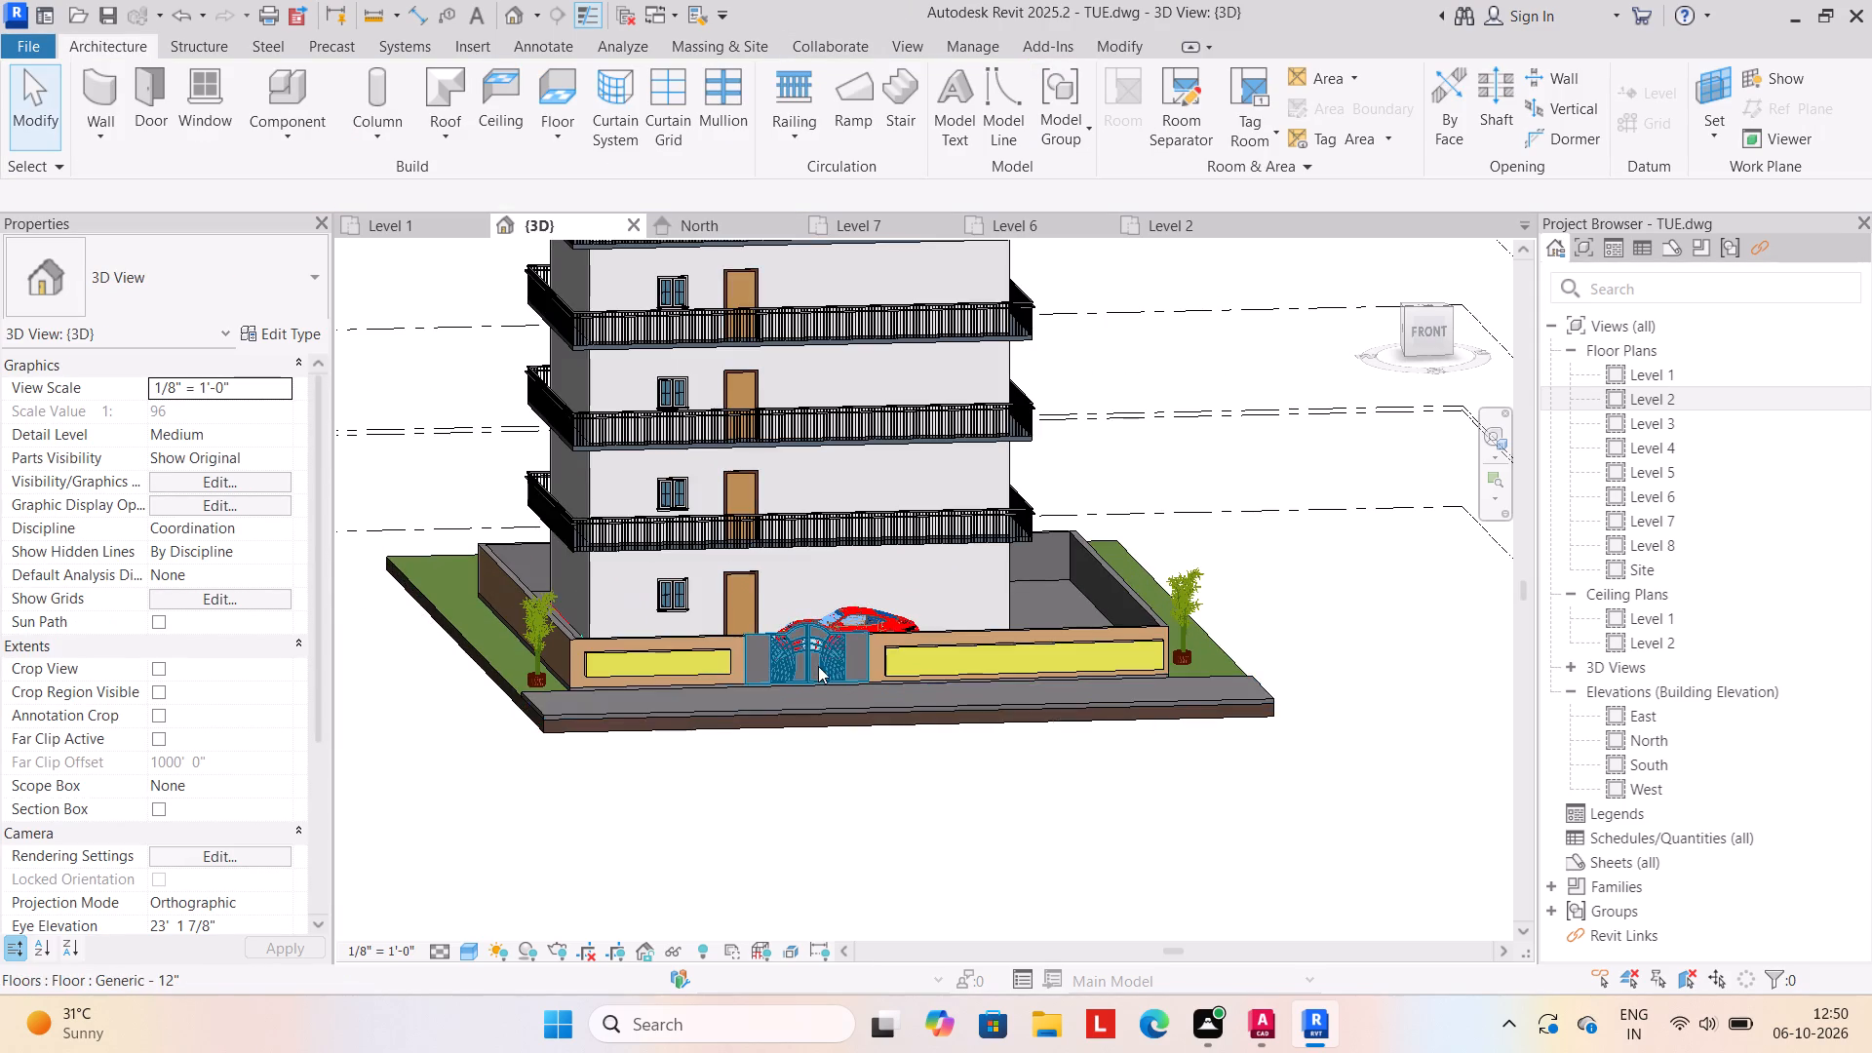
scroll(818, 666, "up", 4)
scroll(823, 681, "down", 3)
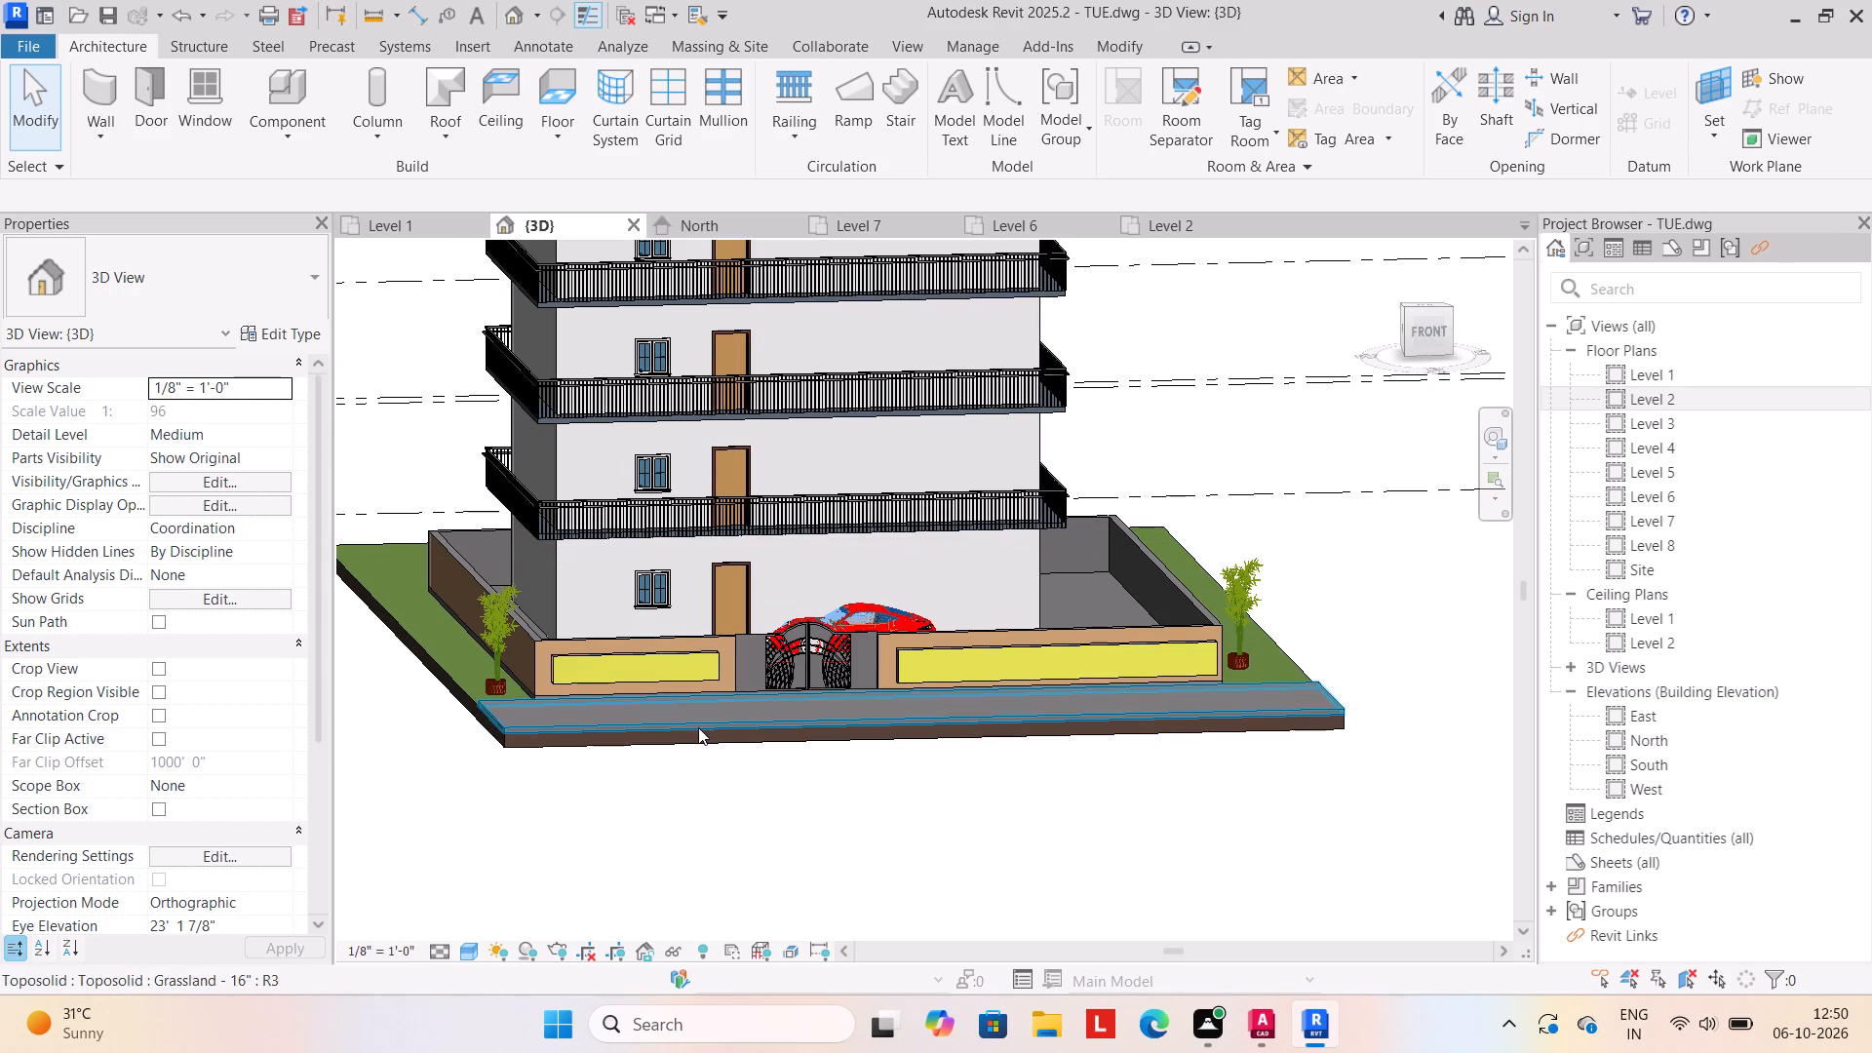
middle_click_drag(669, 845, 669, 881)
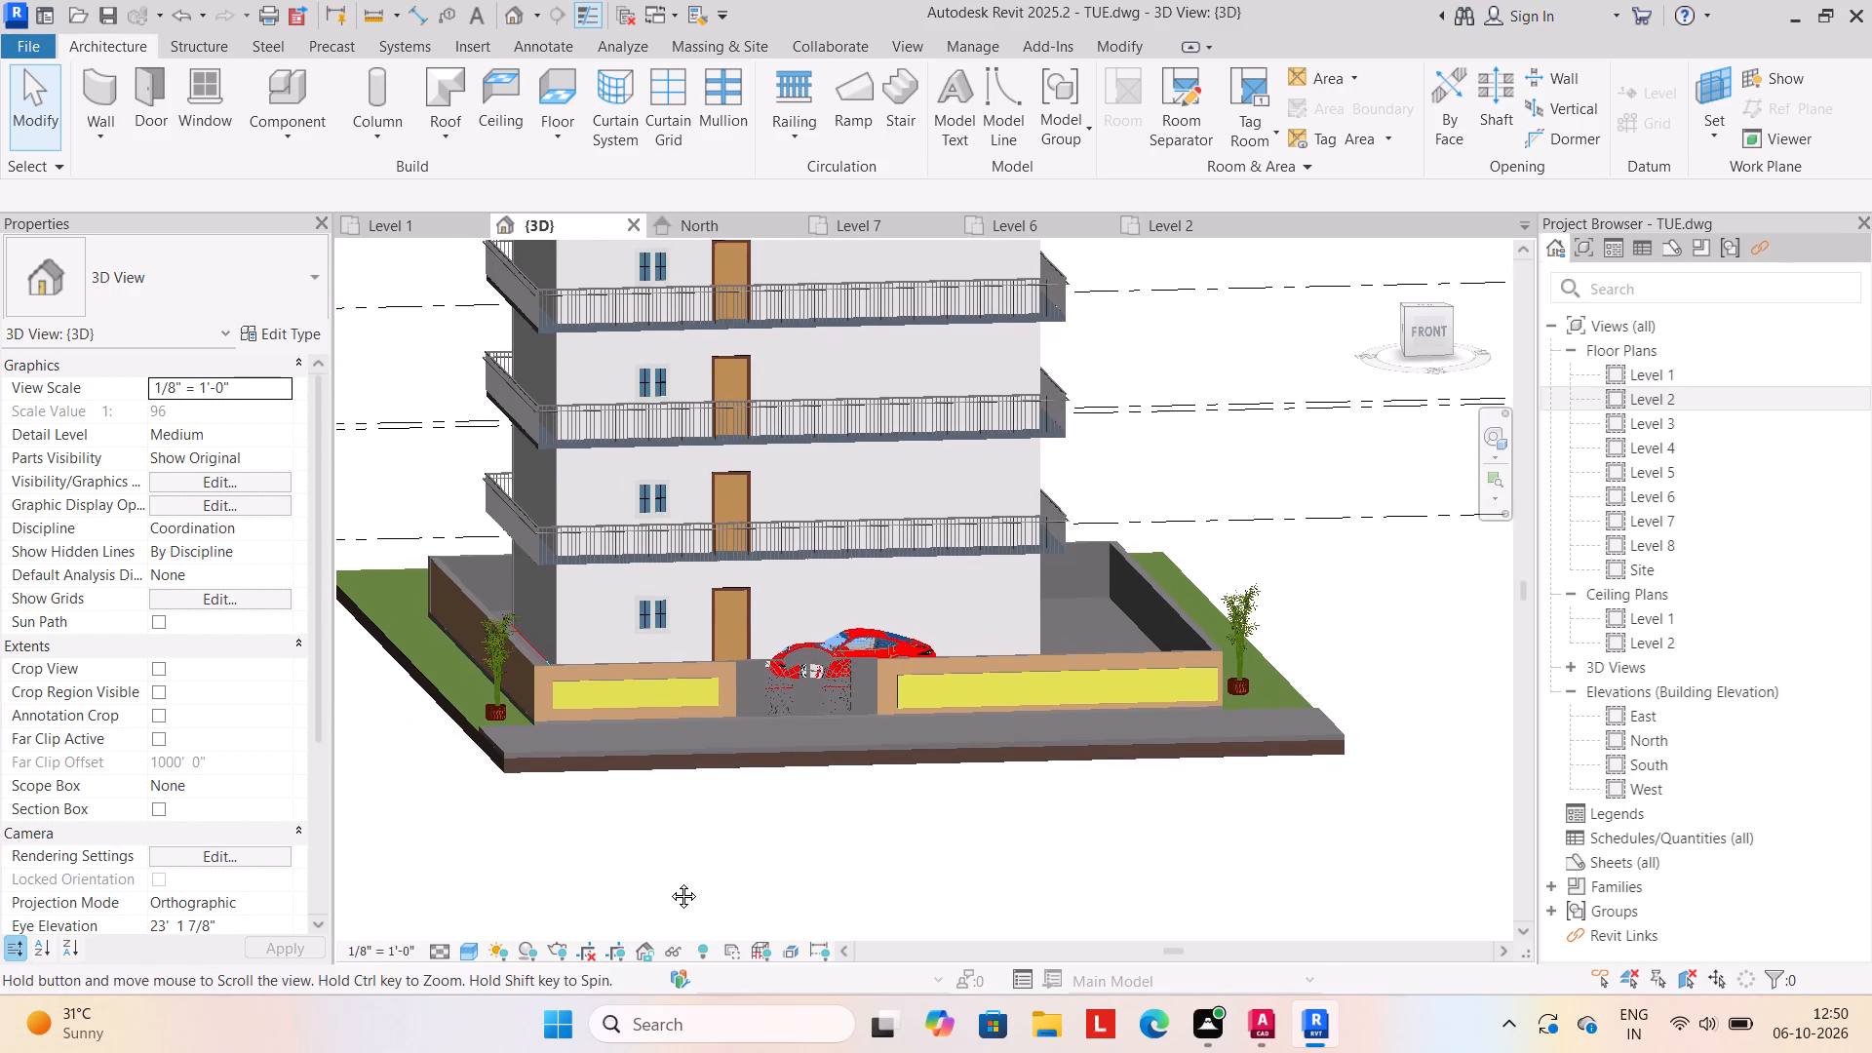
middle_click_drag(669, 881, 668, 885)
scroll(668, 880, "down", 3)
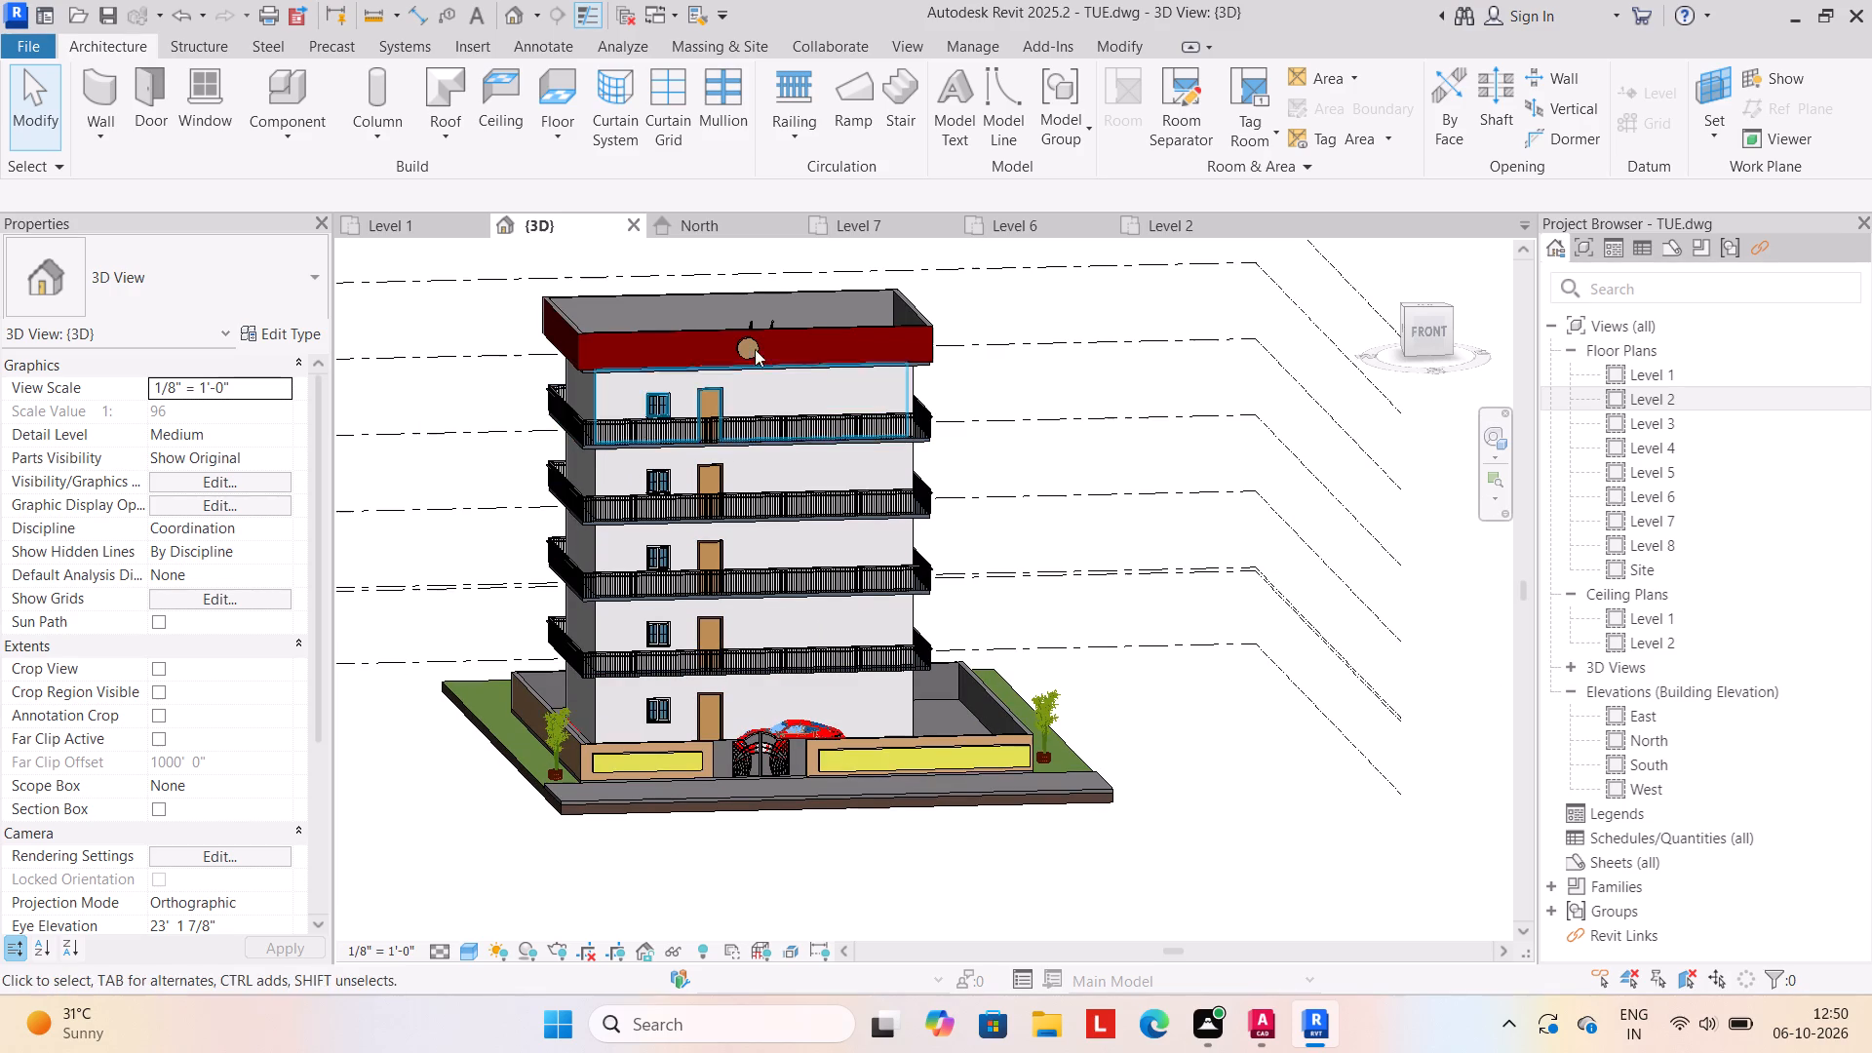
scroll(772, 303, "up", 2)
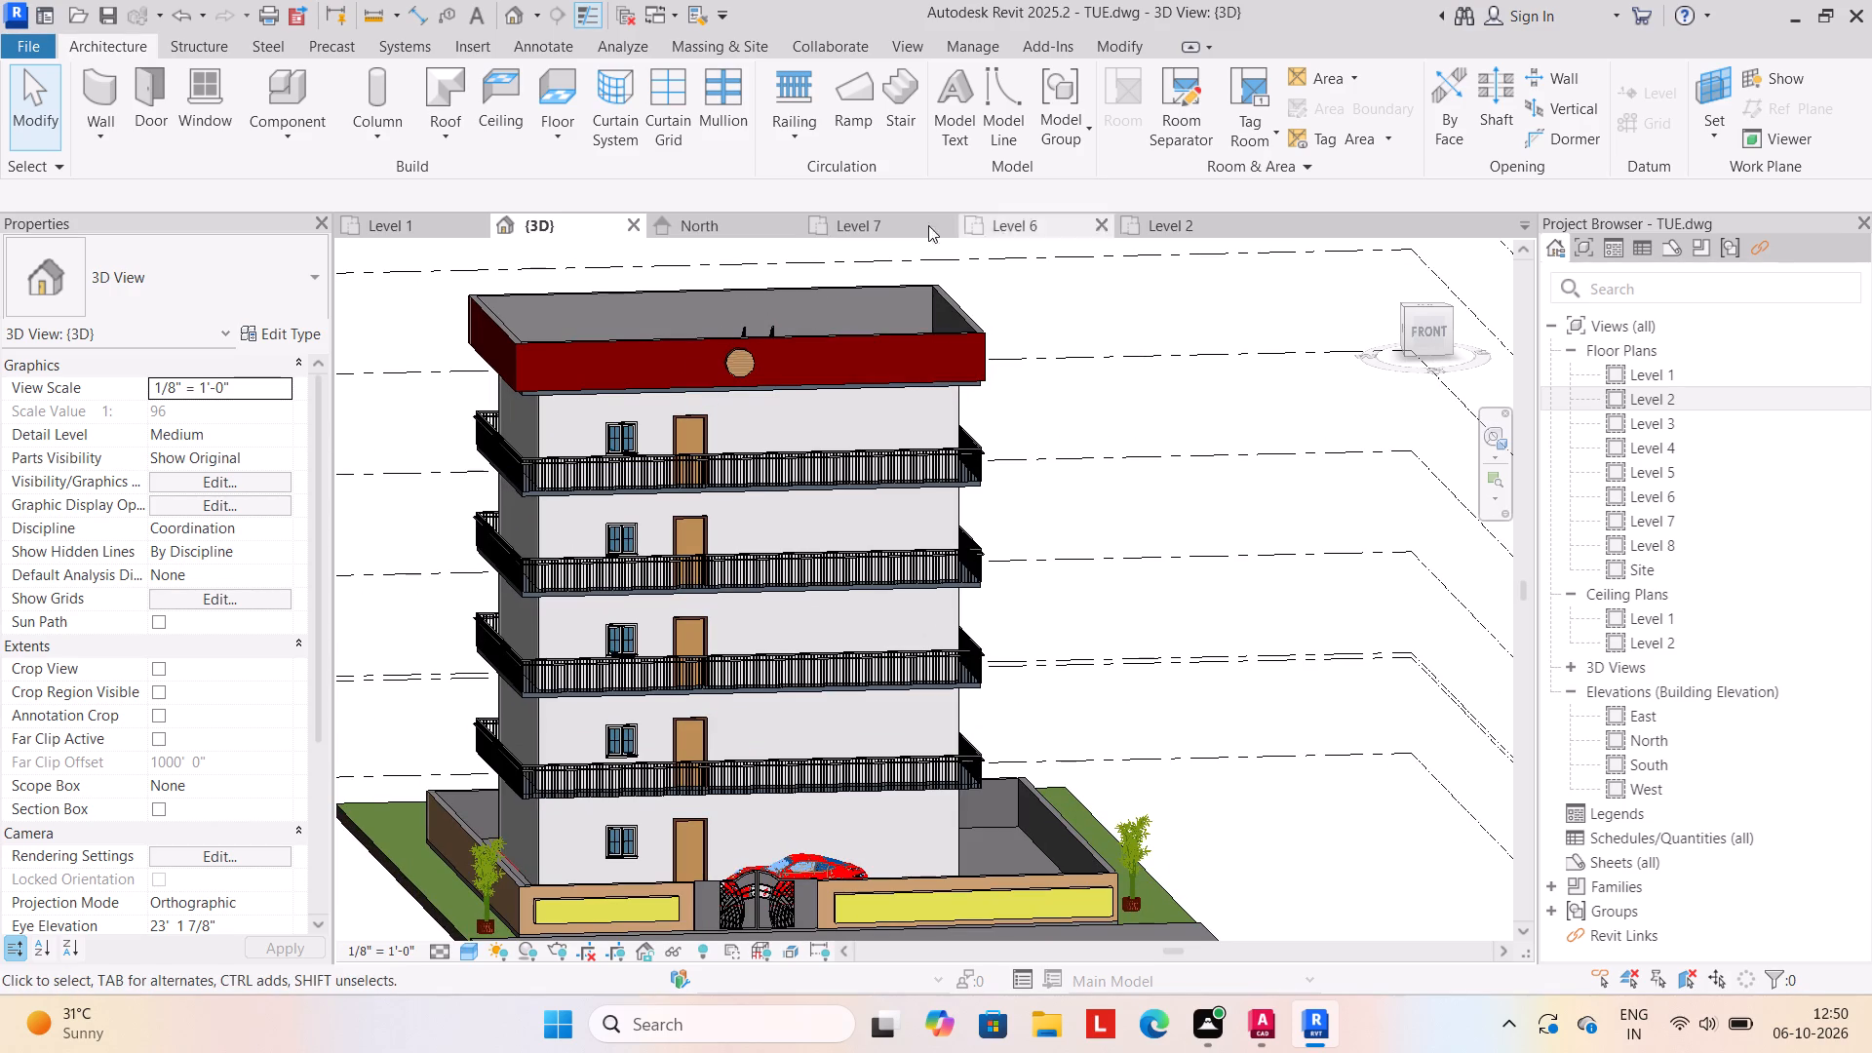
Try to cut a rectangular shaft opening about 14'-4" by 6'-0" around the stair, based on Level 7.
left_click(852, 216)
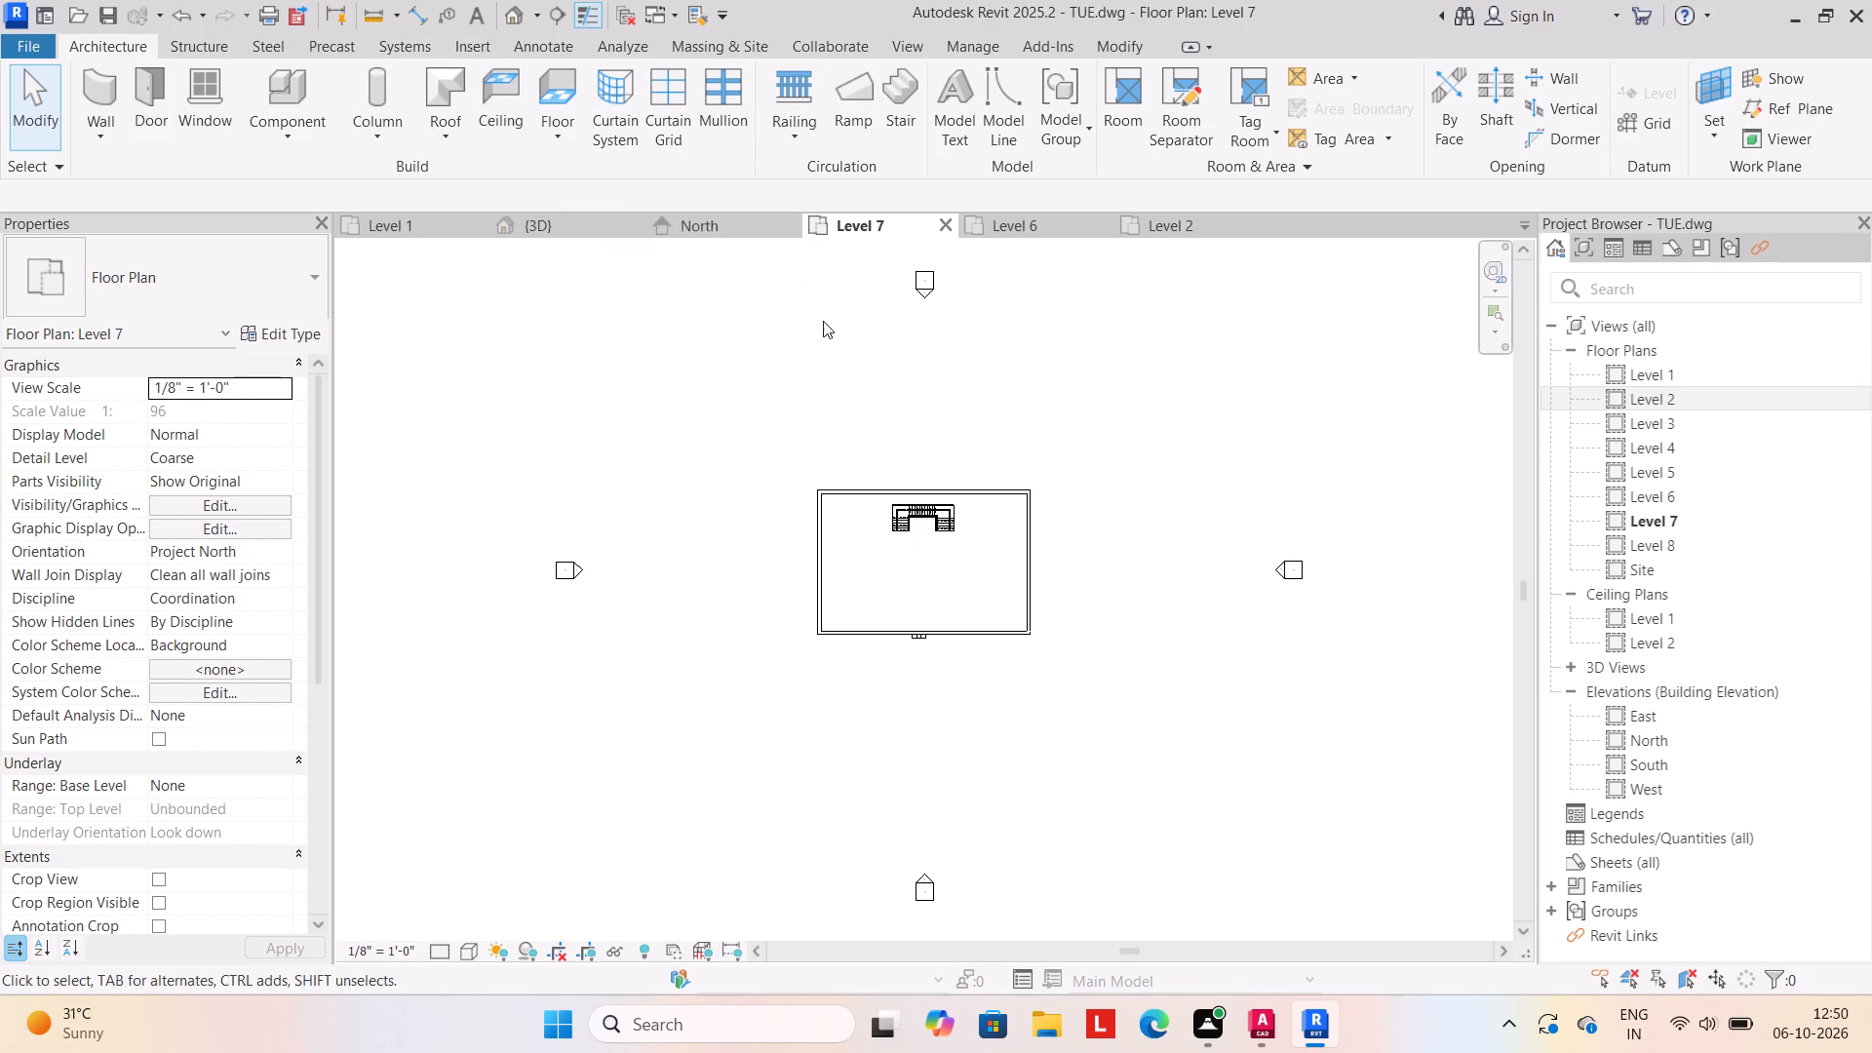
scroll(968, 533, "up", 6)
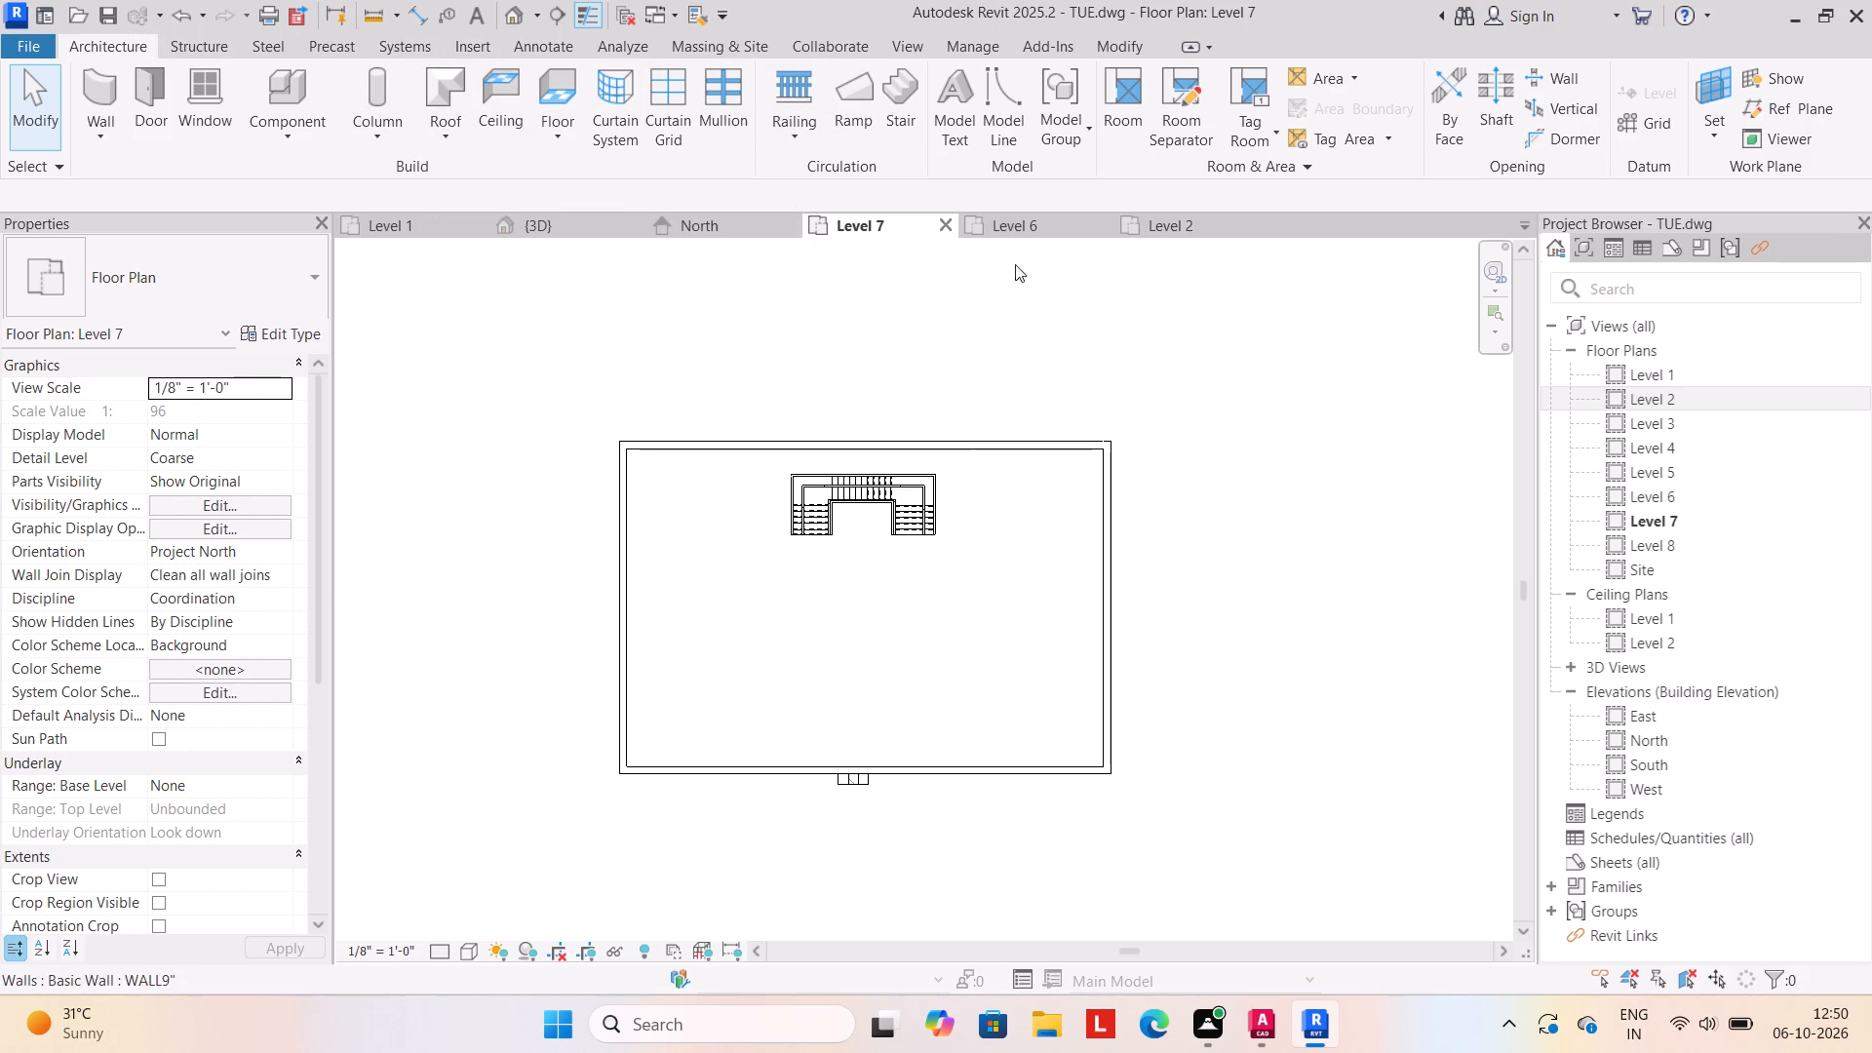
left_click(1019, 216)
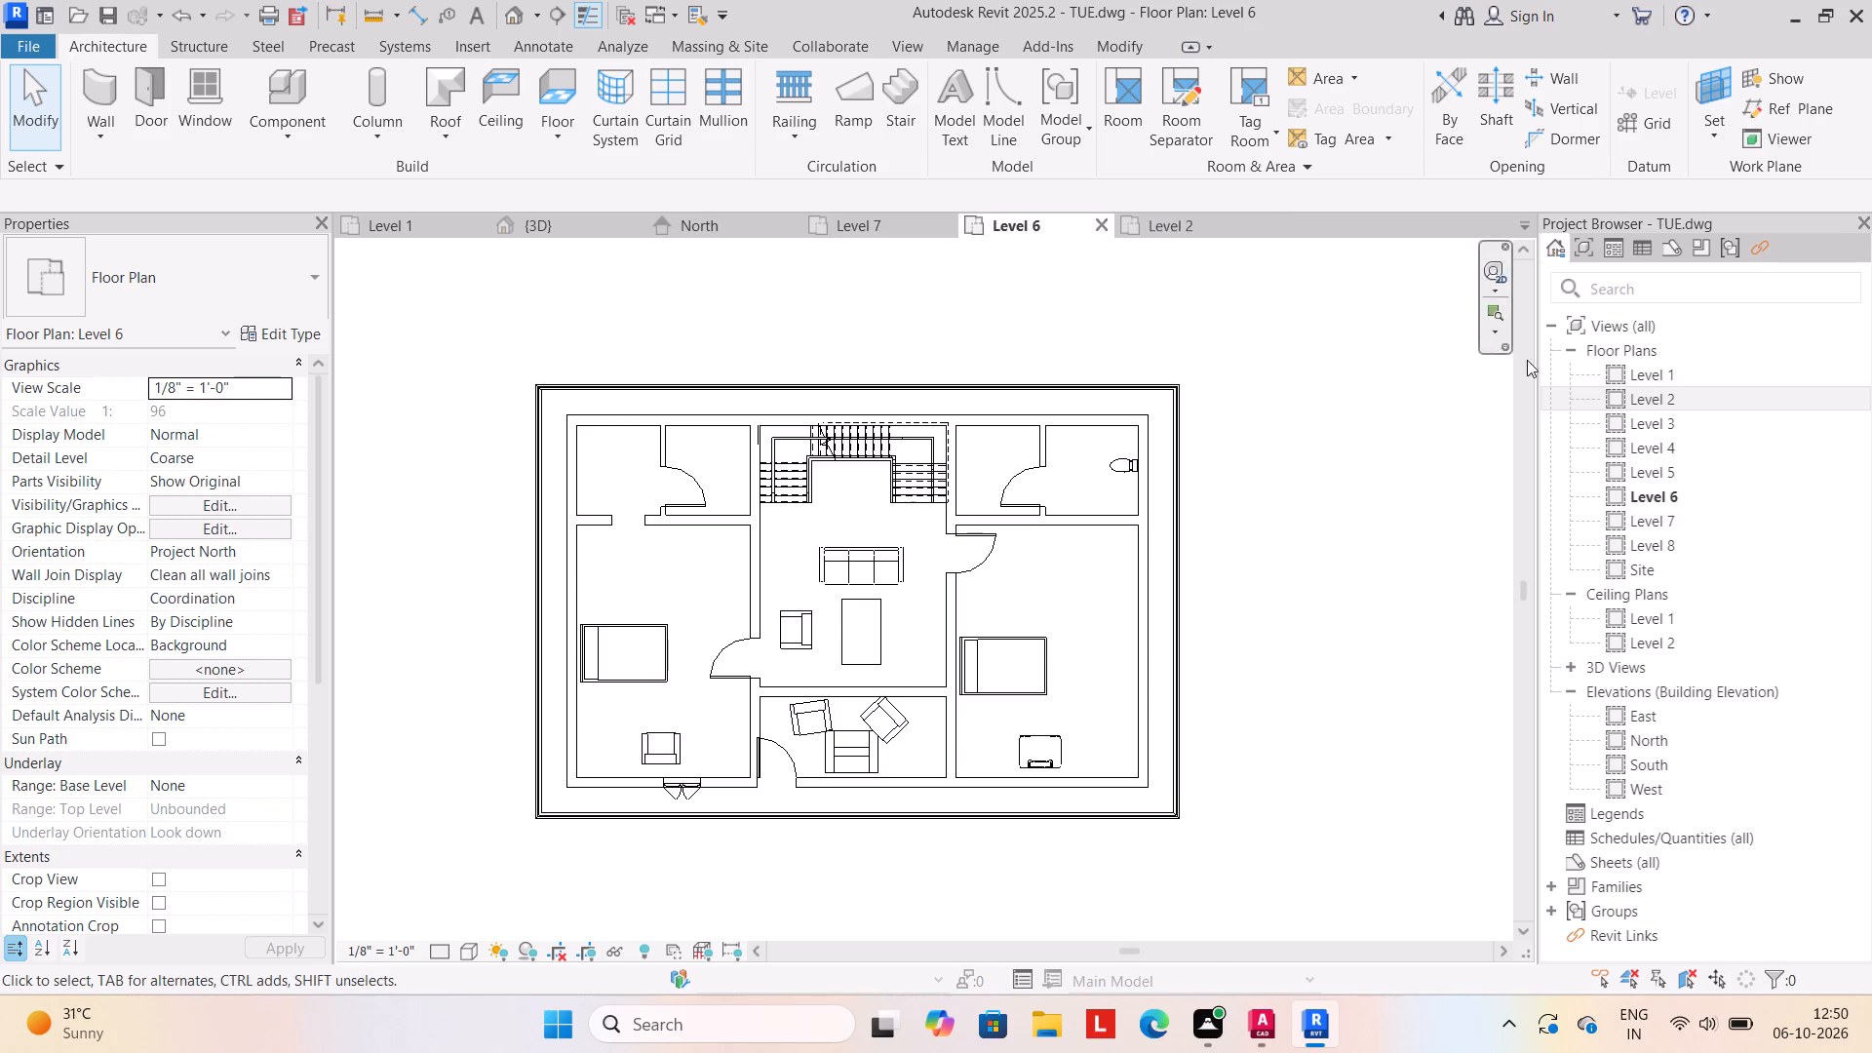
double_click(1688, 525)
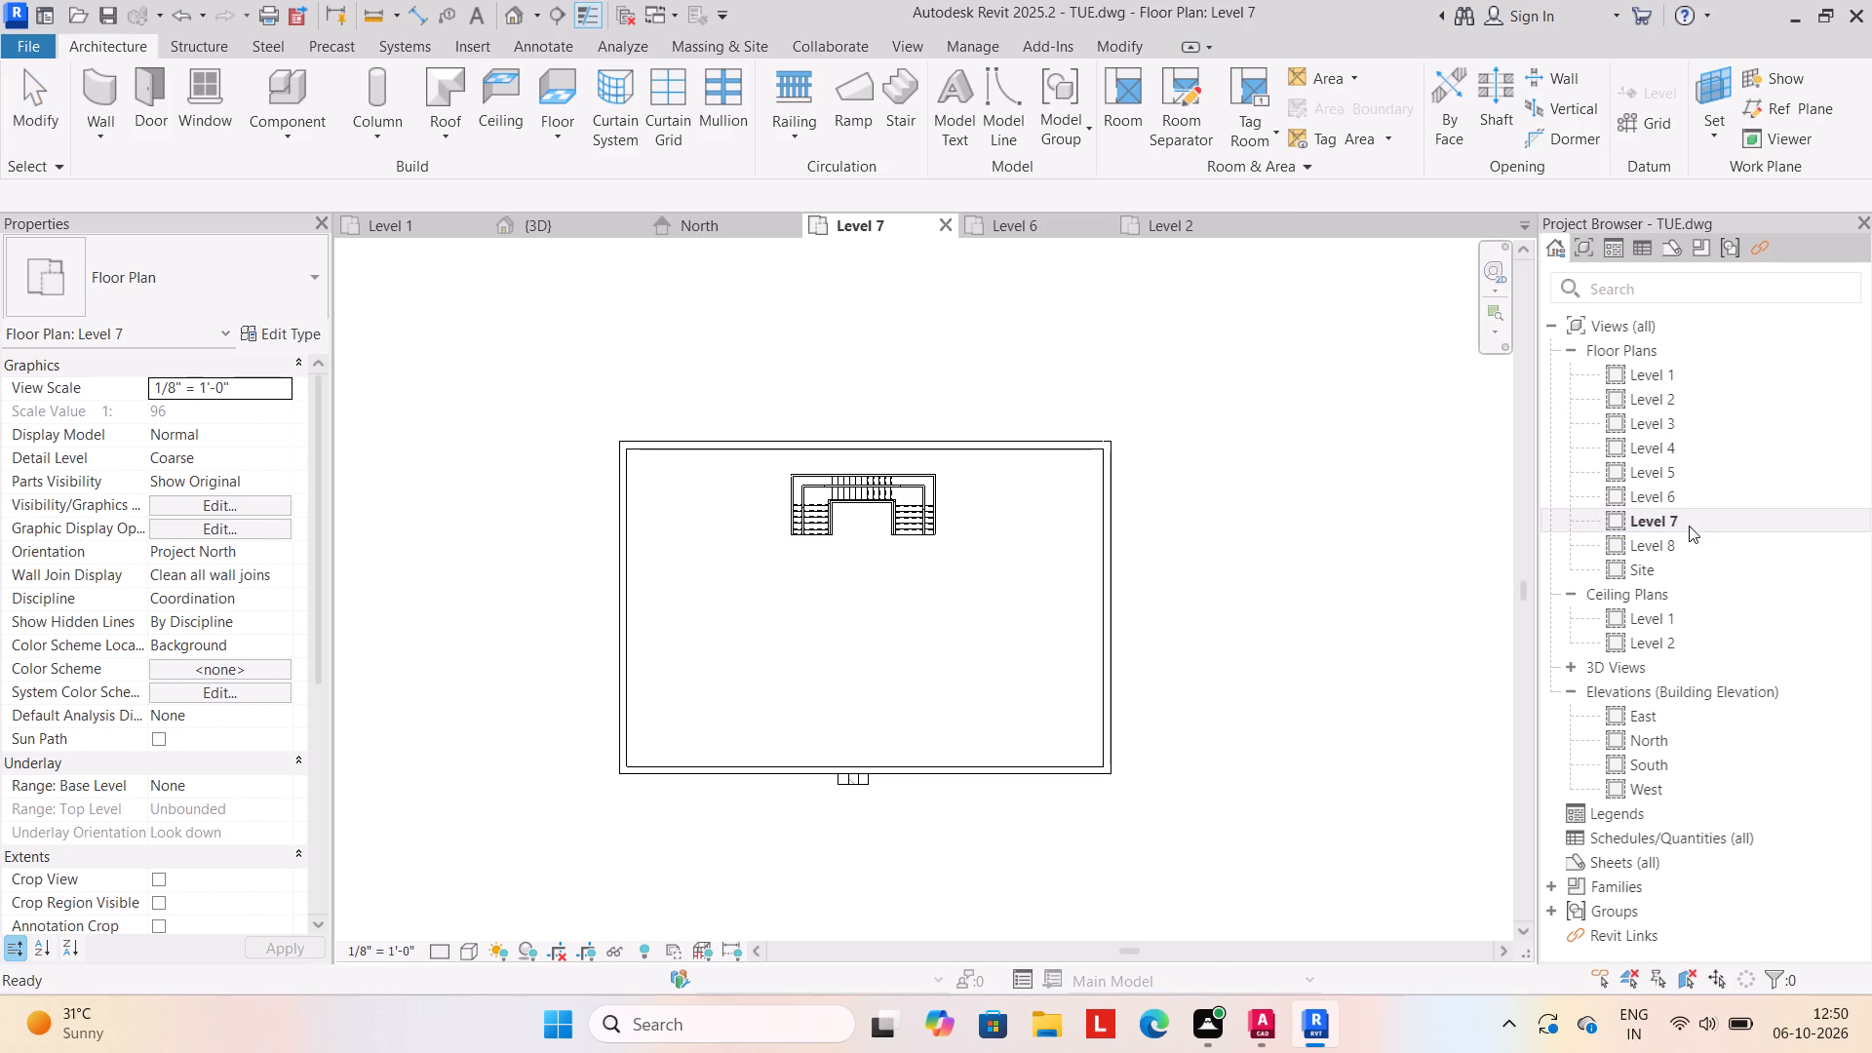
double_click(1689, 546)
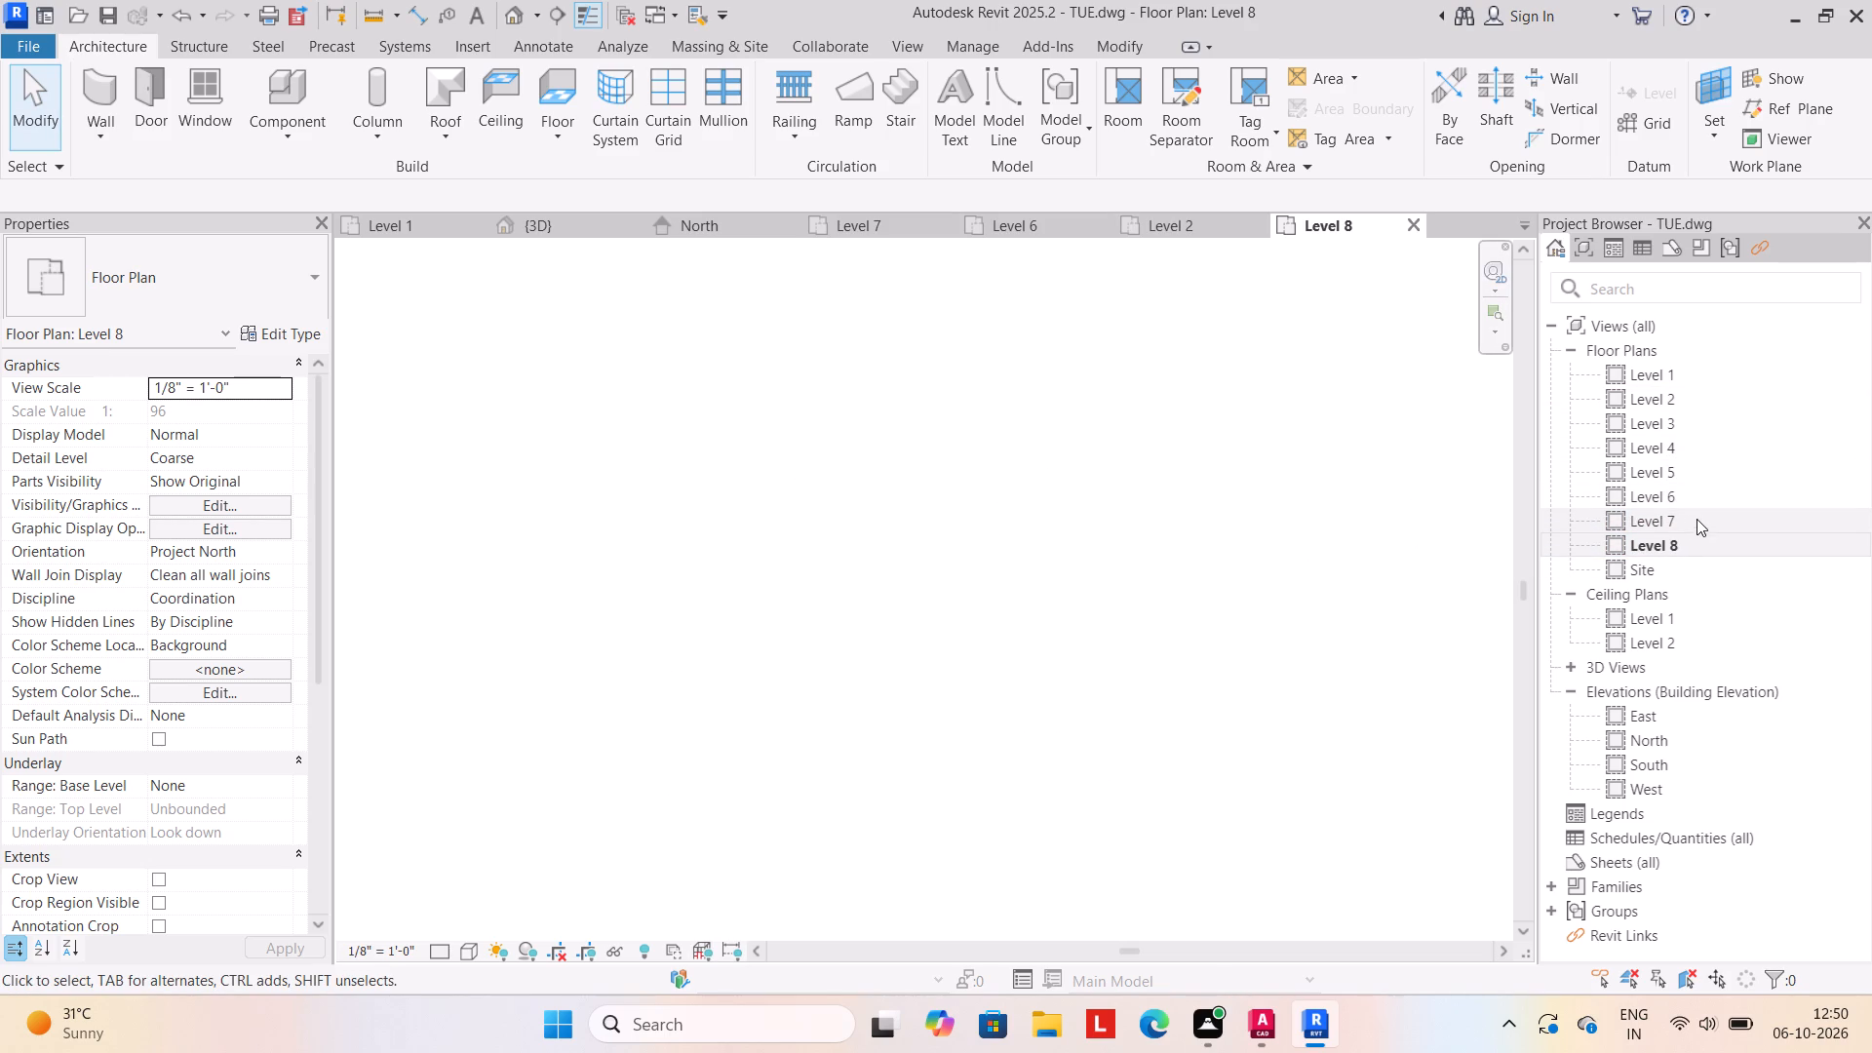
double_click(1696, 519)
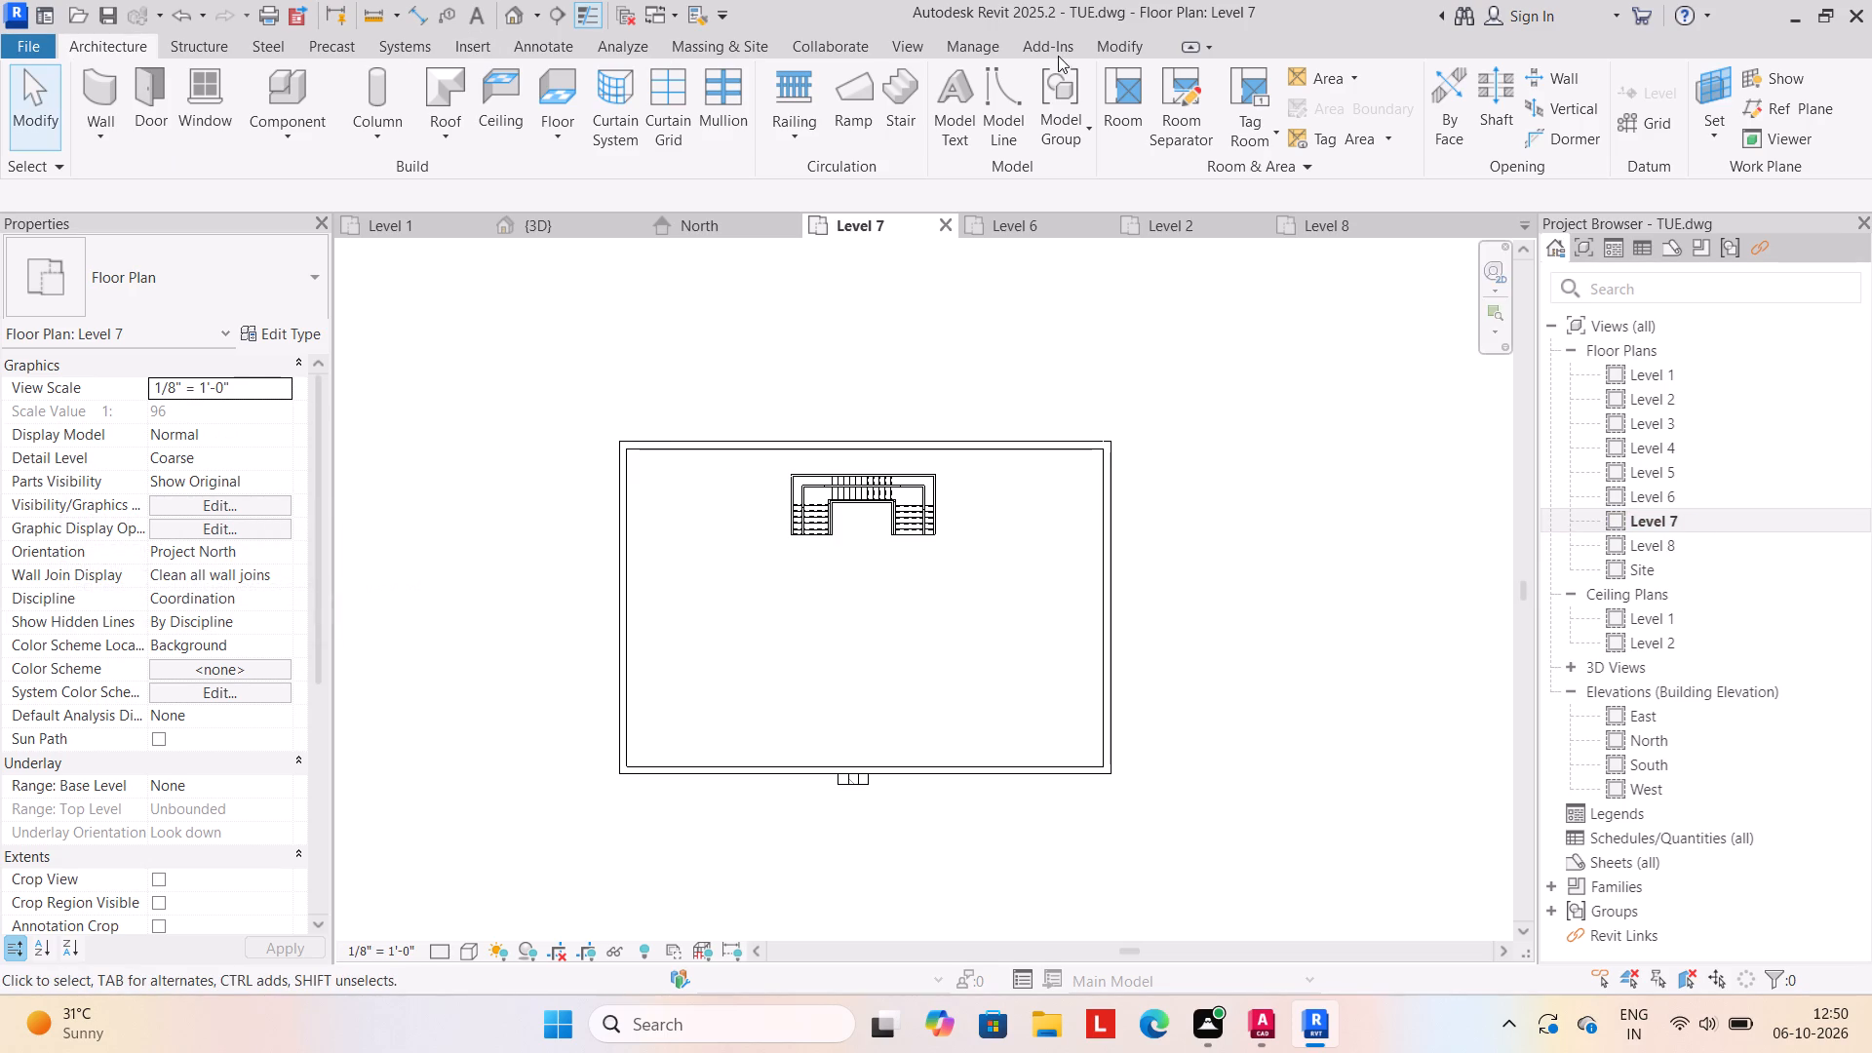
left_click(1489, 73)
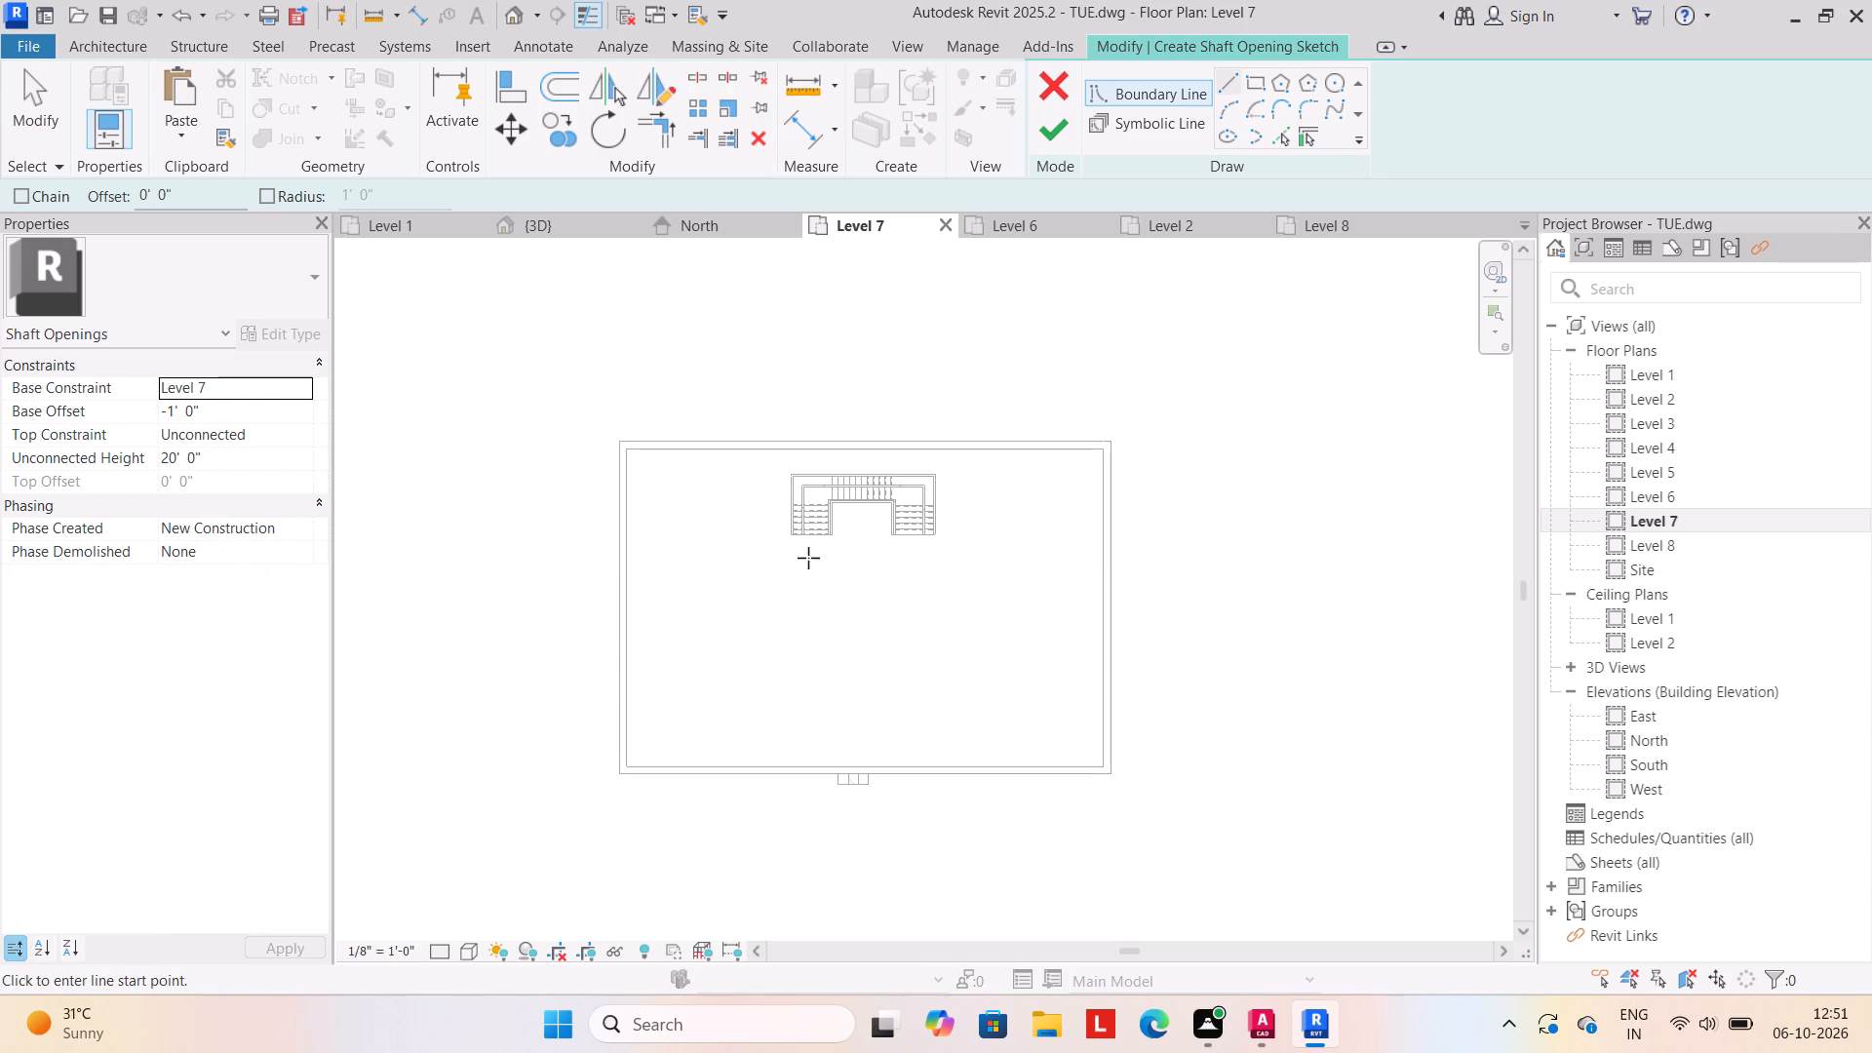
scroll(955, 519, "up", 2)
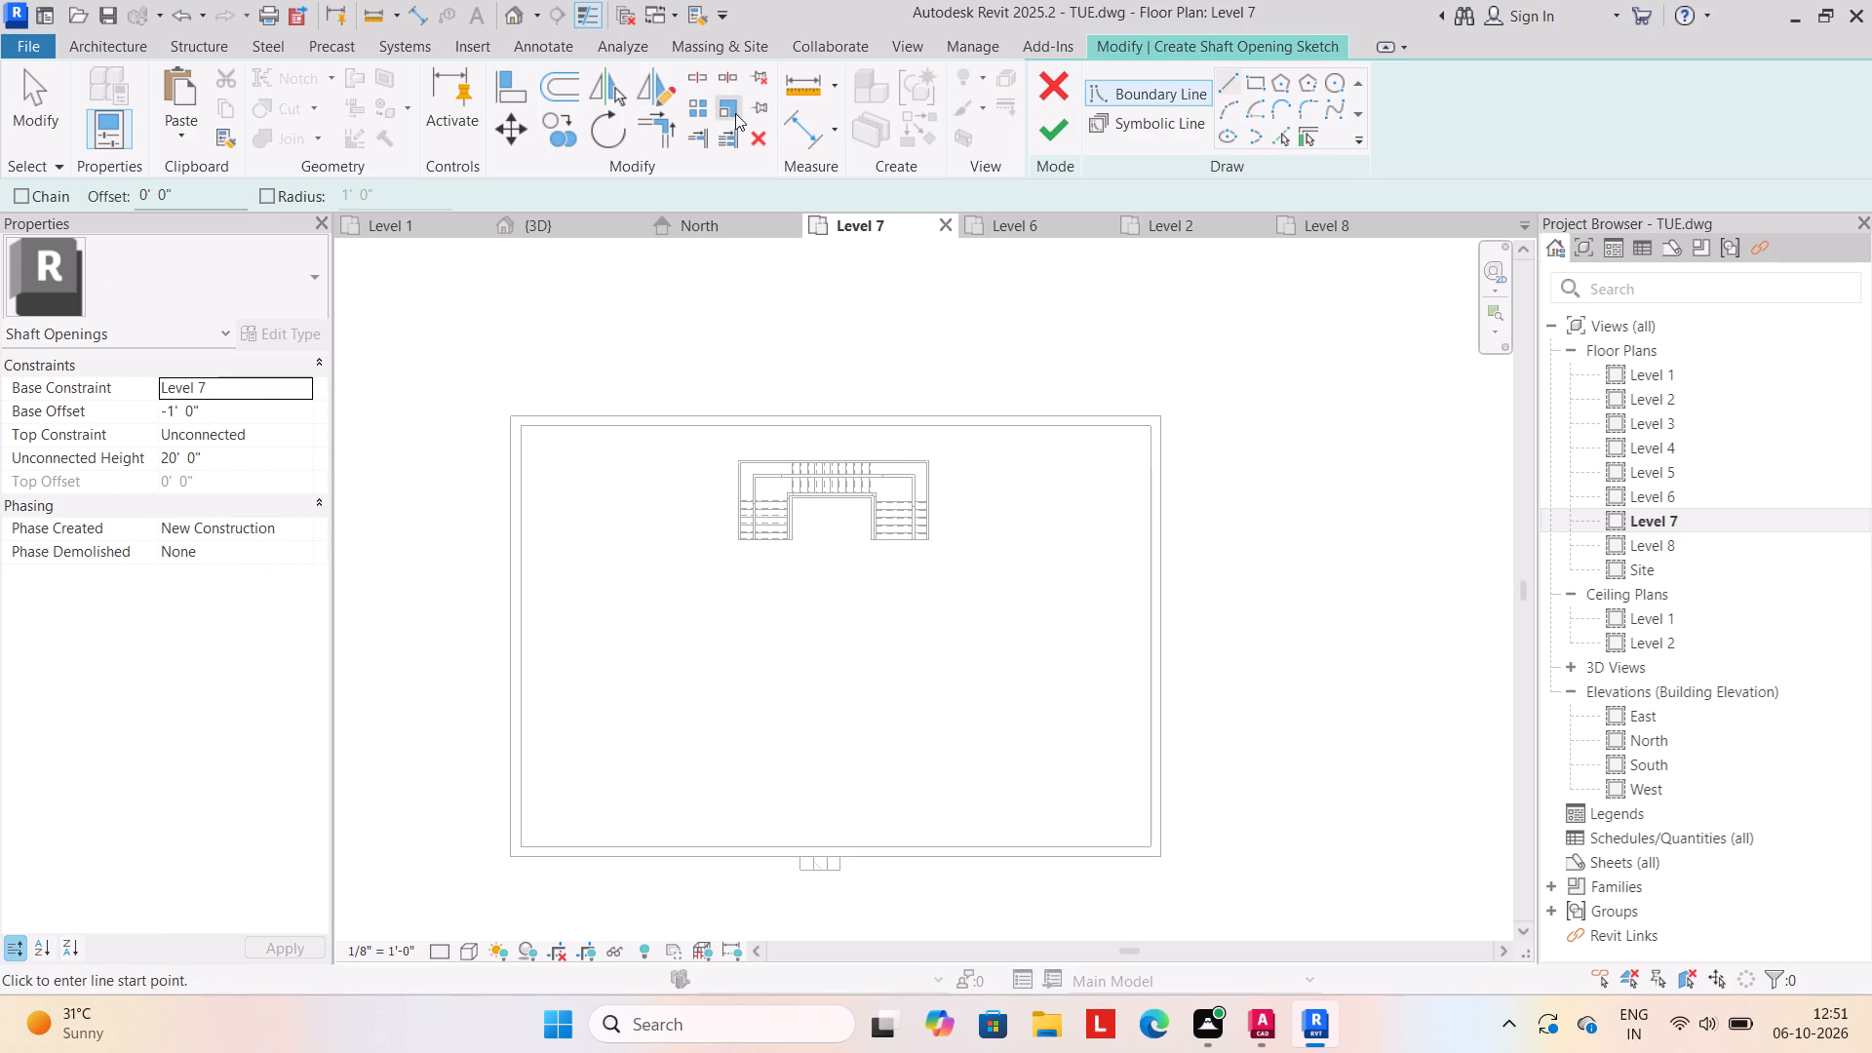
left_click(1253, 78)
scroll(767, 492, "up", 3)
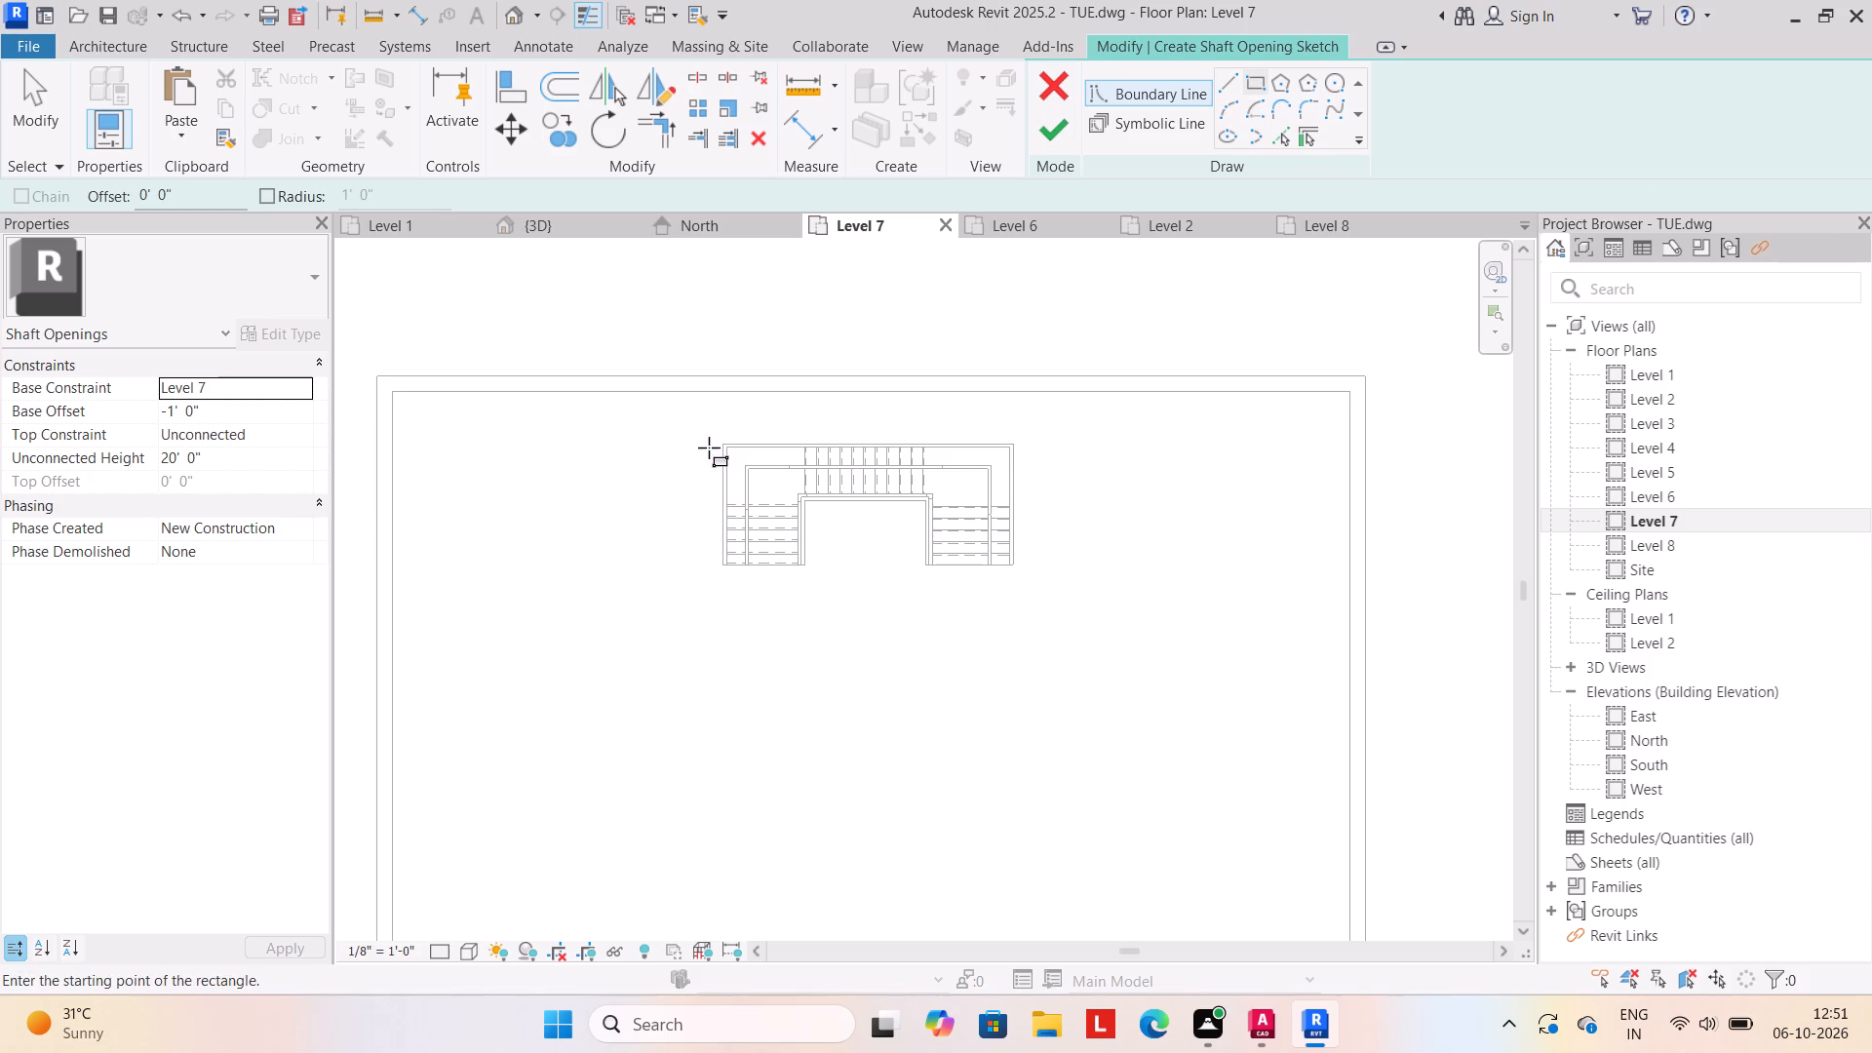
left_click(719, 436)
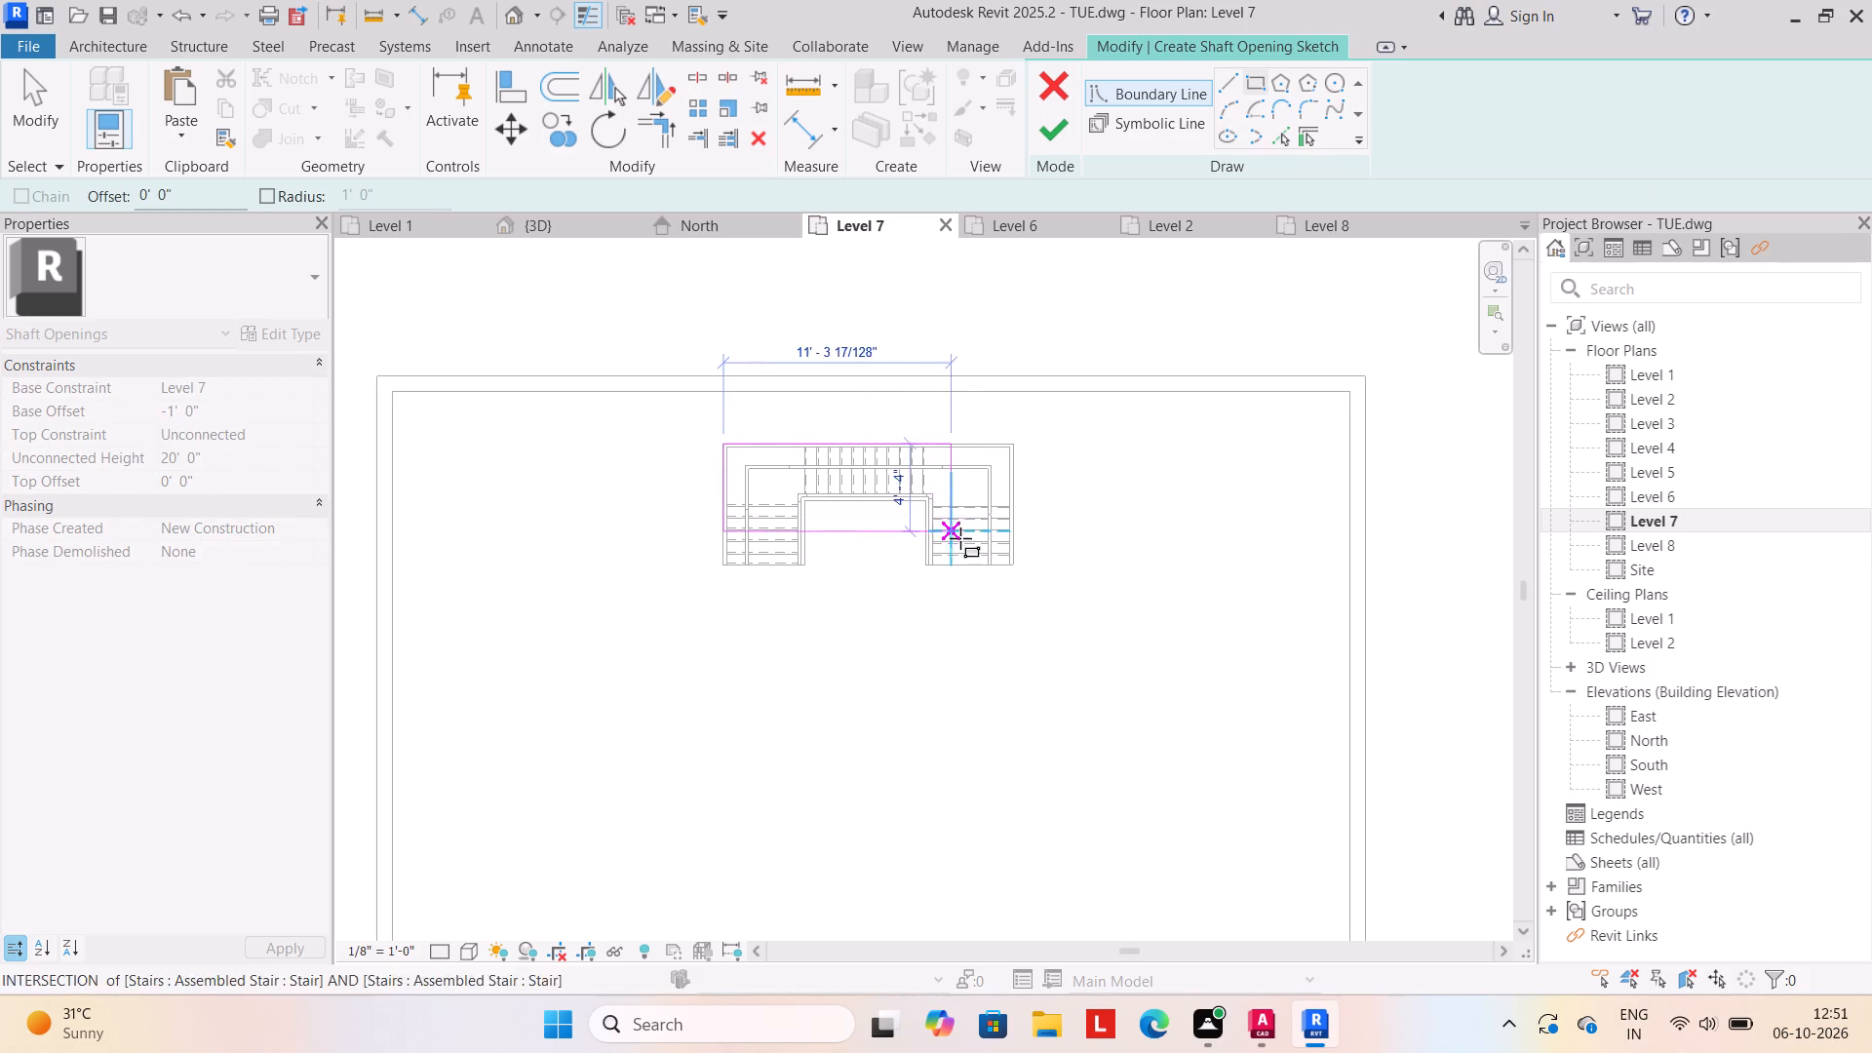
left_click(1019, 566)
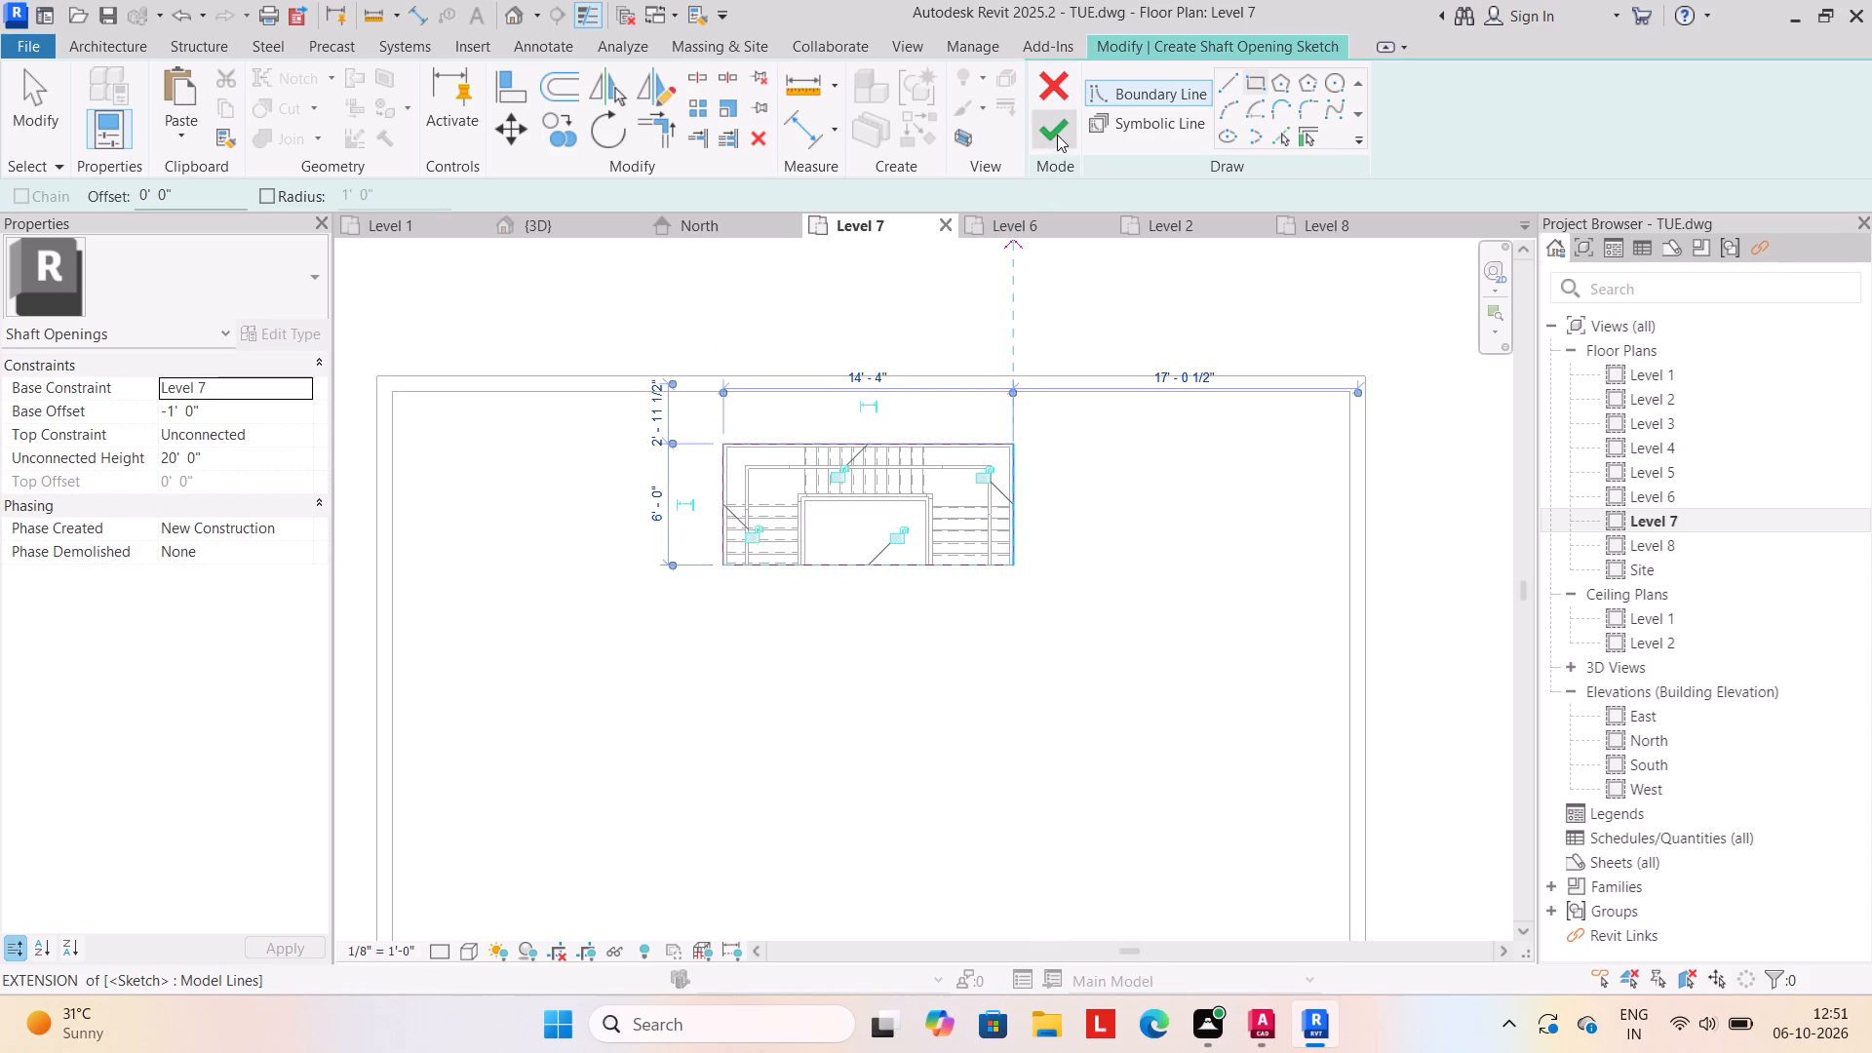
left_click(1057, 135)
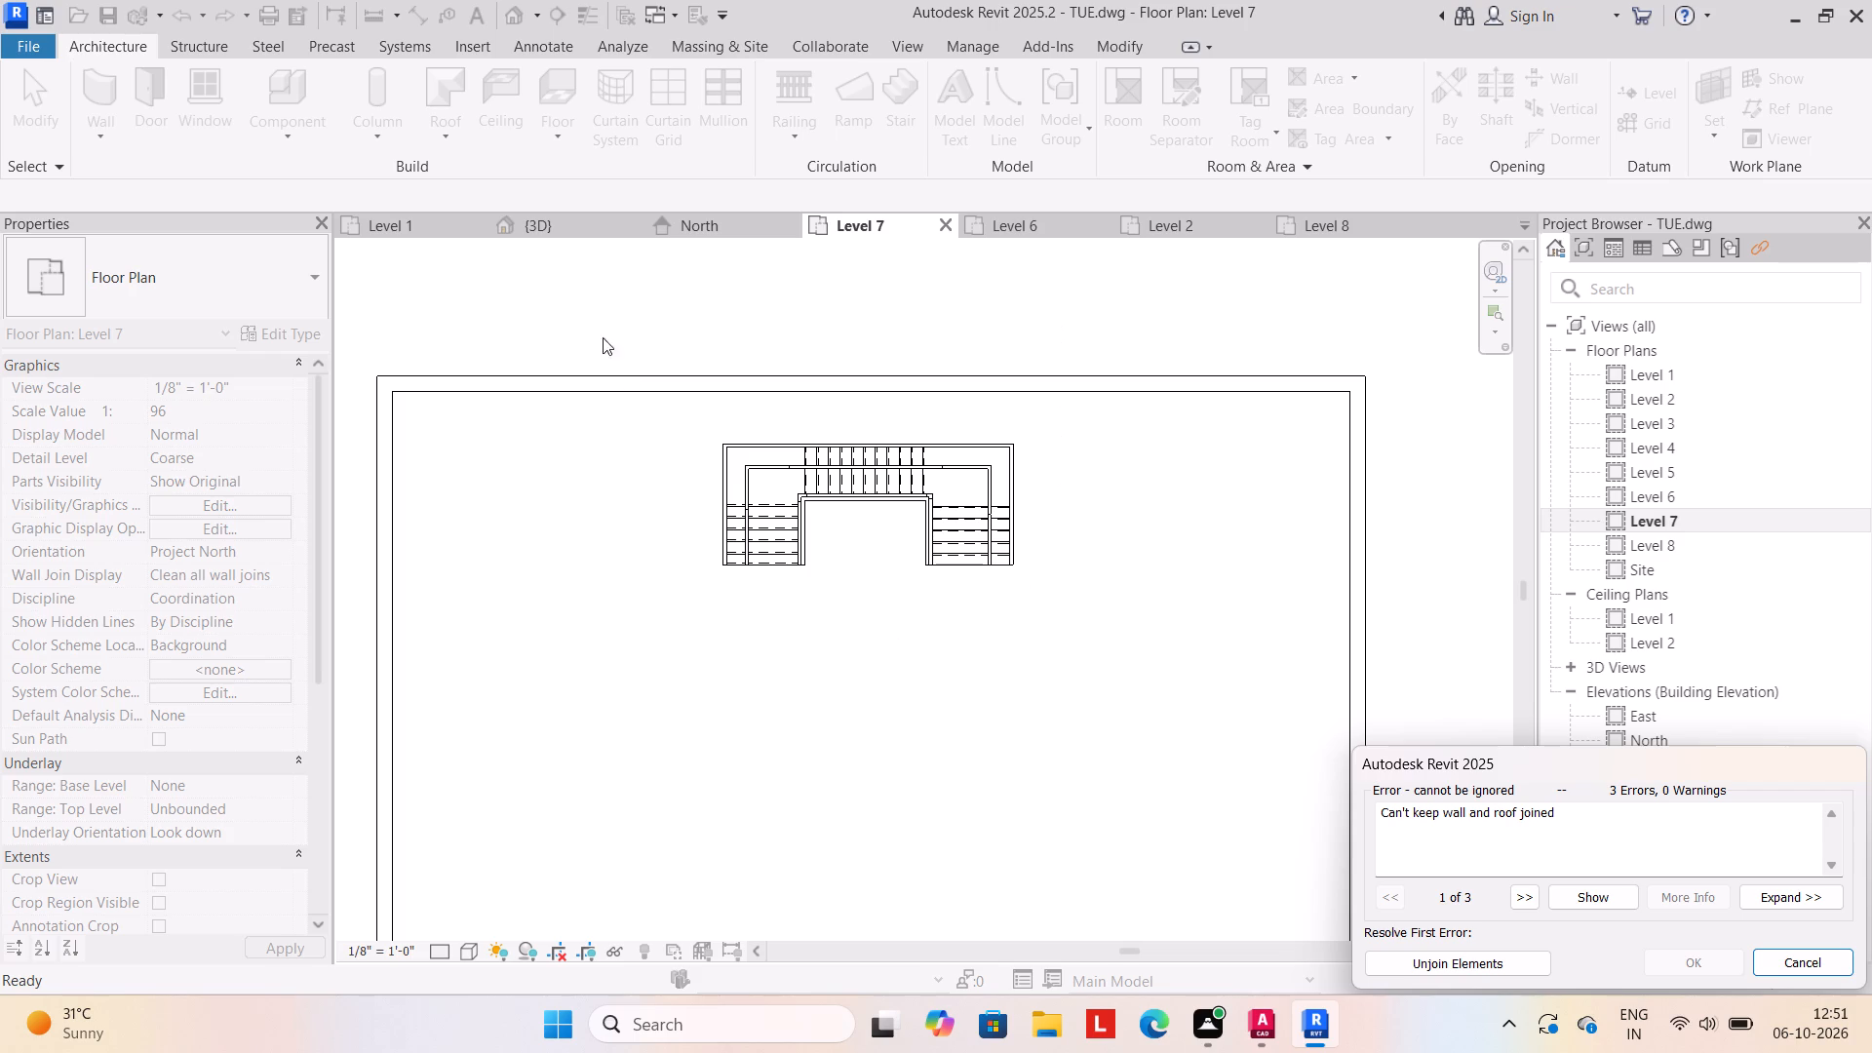
Examine the roof slab and the stair area inside the parapet in the 3D view from above.
left_click(541, 224)
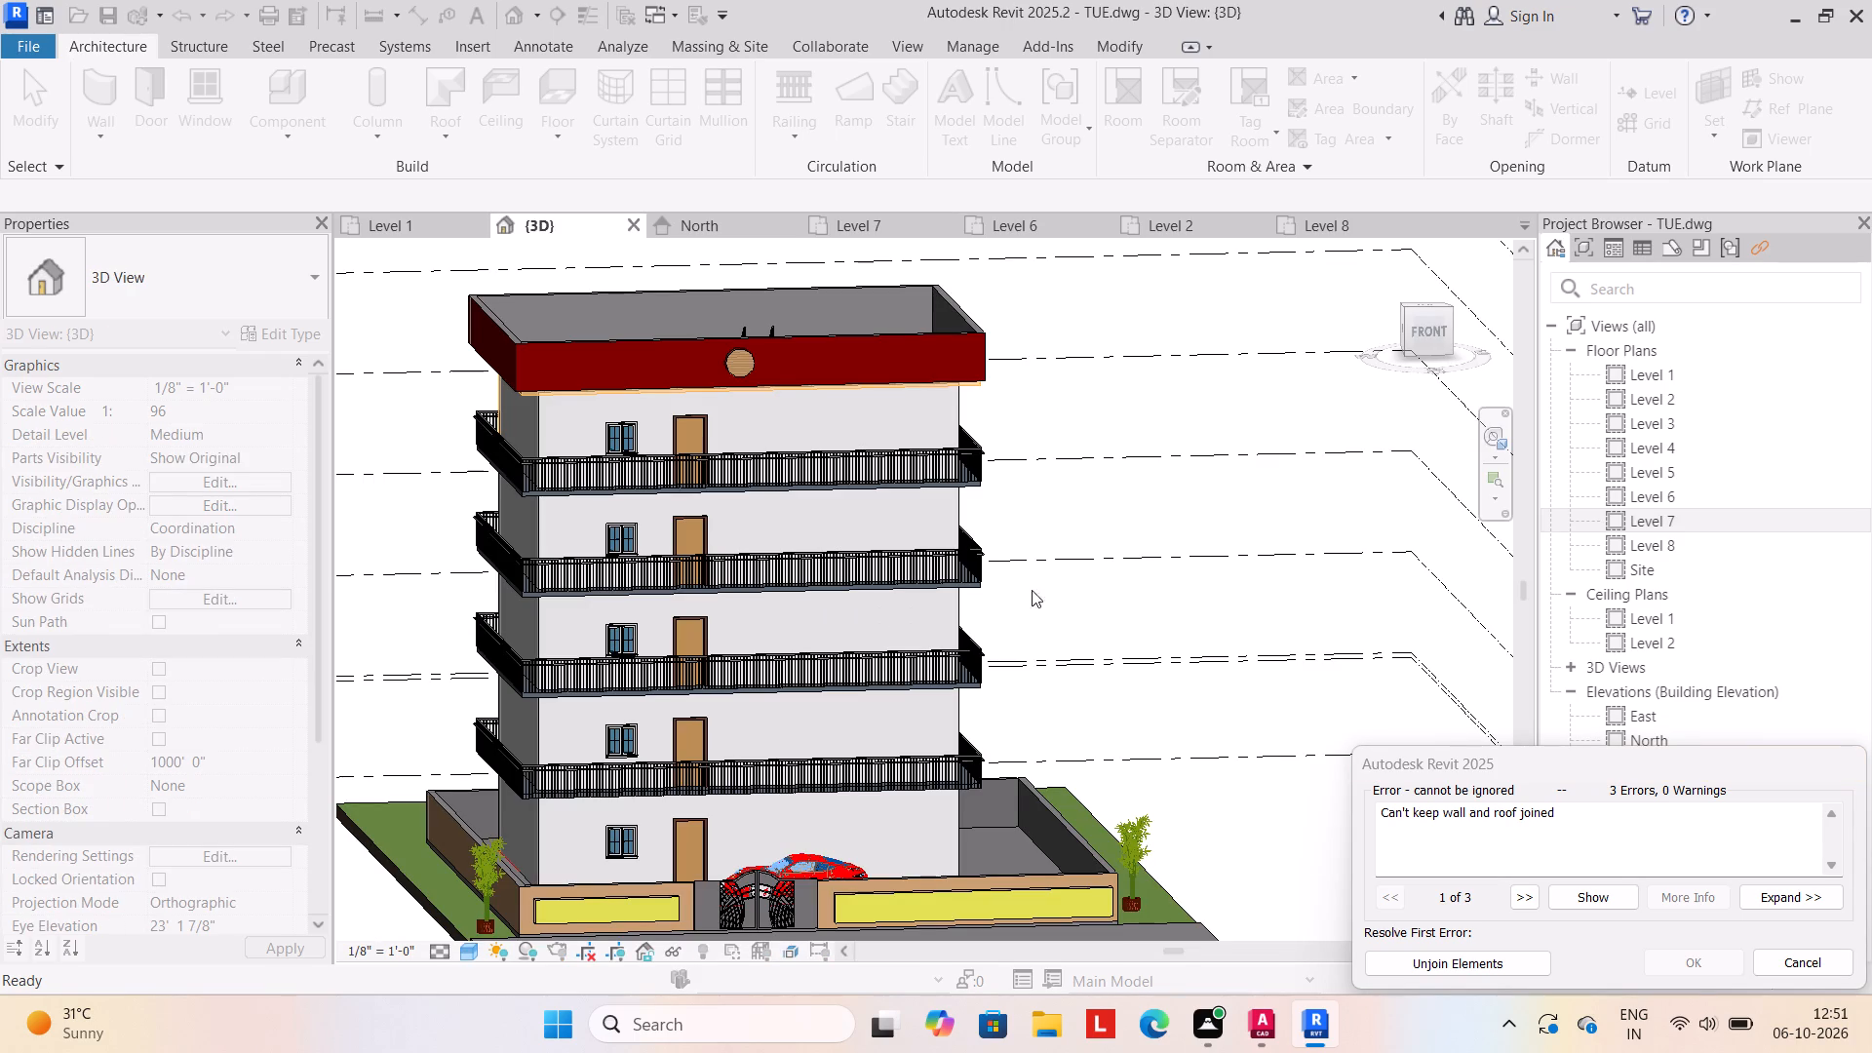
left_click(1068, 589)
scroll(775, 389, "down", 2)
middle_click_drag(765, 376, 760, 626)
scroll(786, 590, "up", 8)
scroll(786, 590, "down", 4)
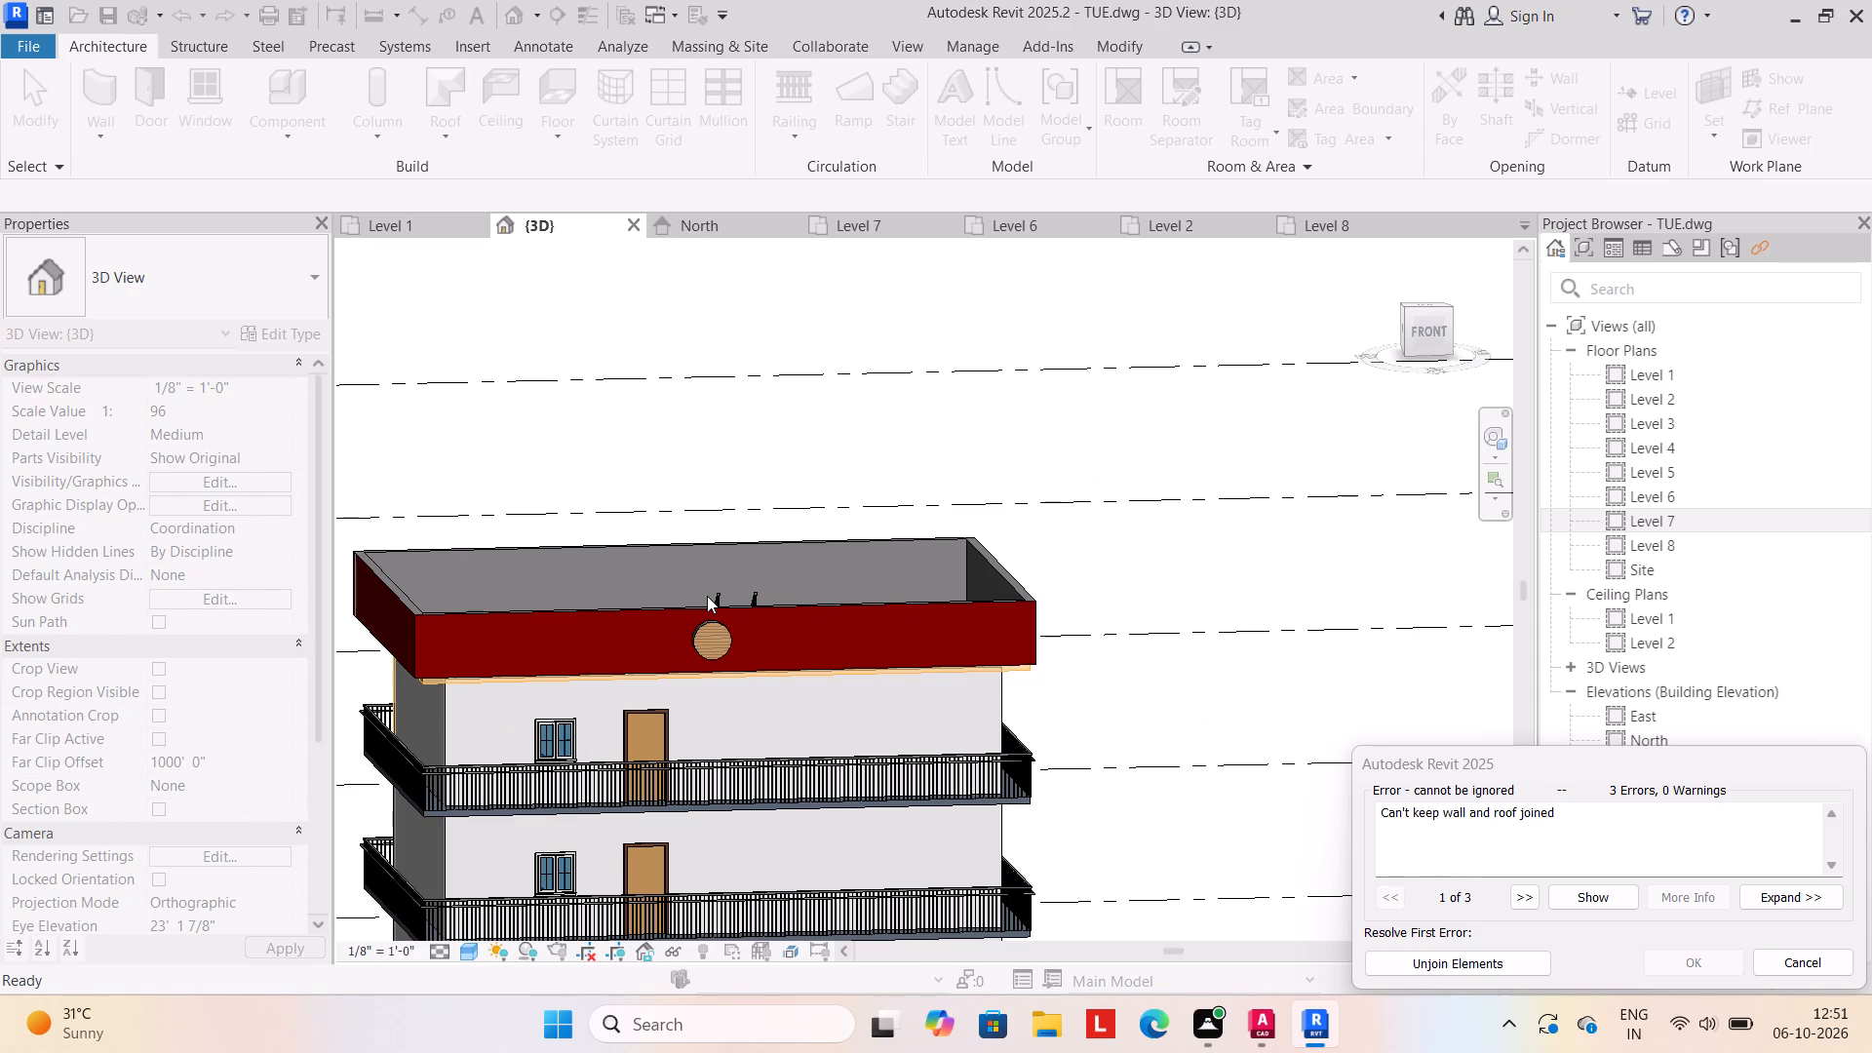
middle_click_drag(658, 653, 638, 747, "shift")
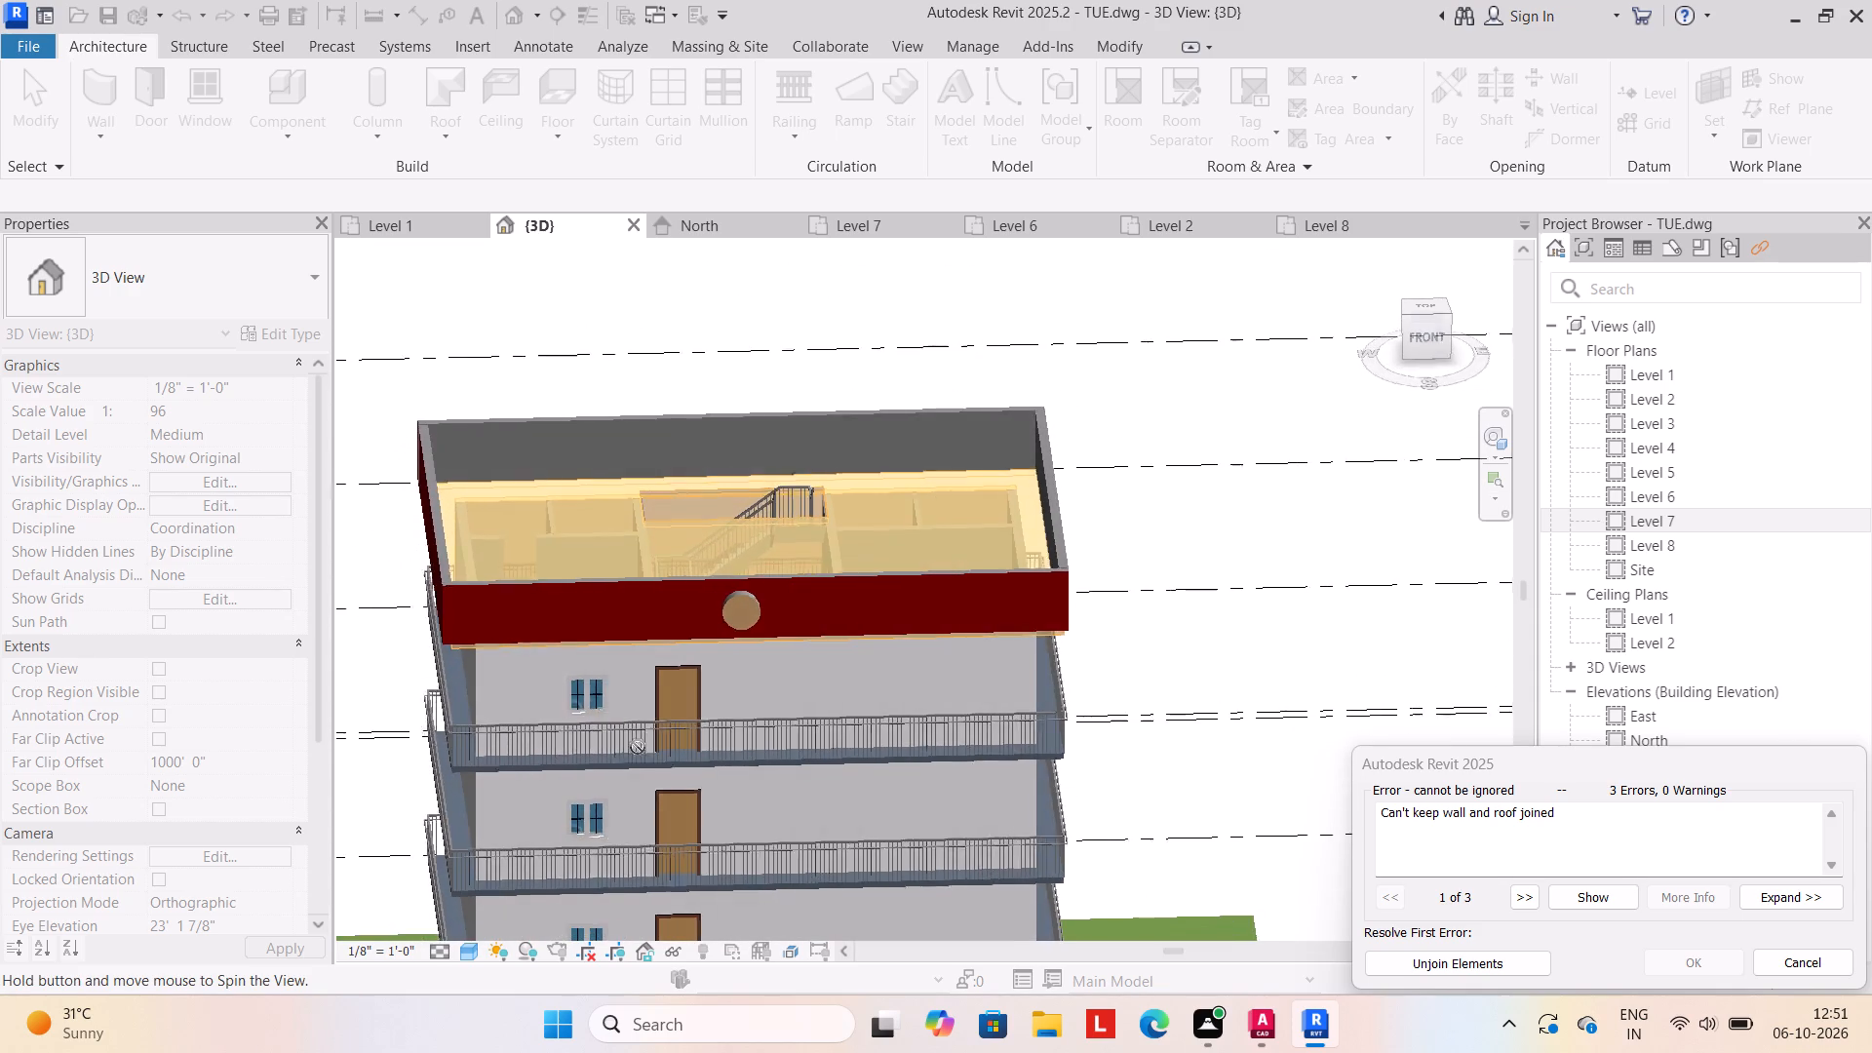
middle_click_drag(638, 747, 638, 750, "shift")
left_click(1116, 502)
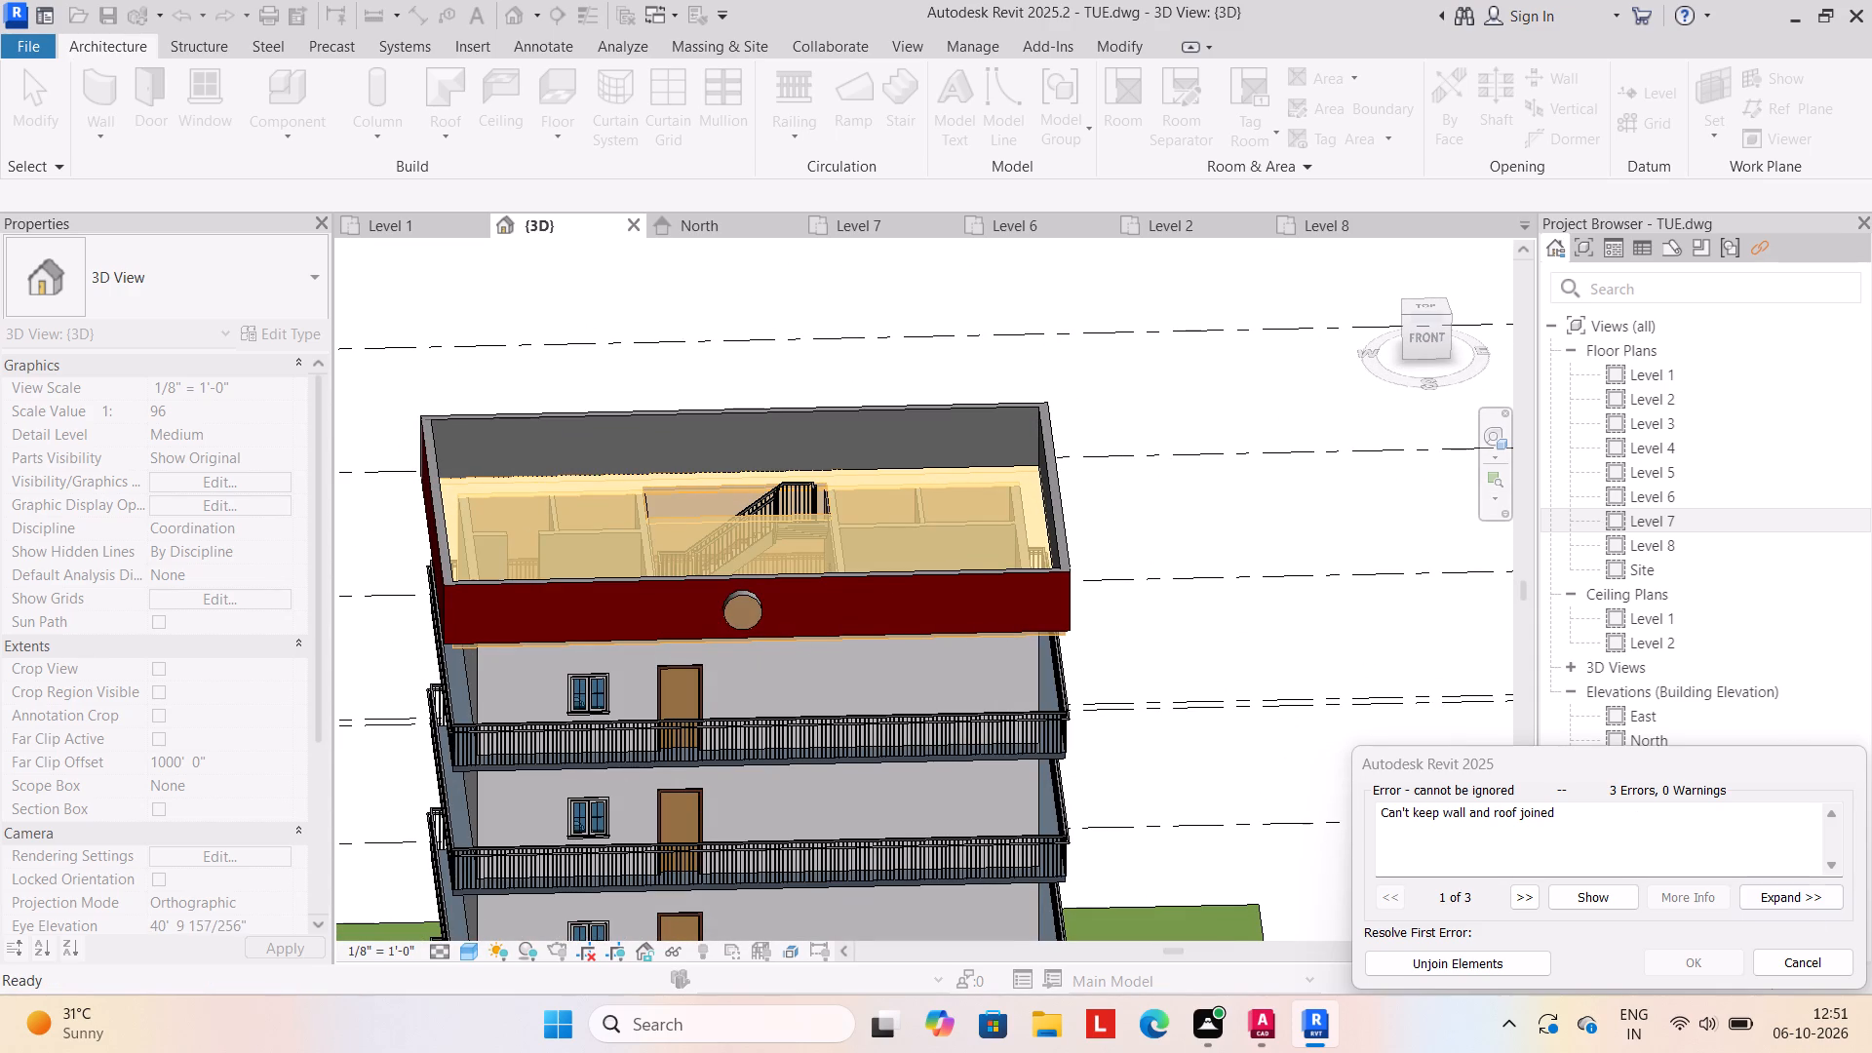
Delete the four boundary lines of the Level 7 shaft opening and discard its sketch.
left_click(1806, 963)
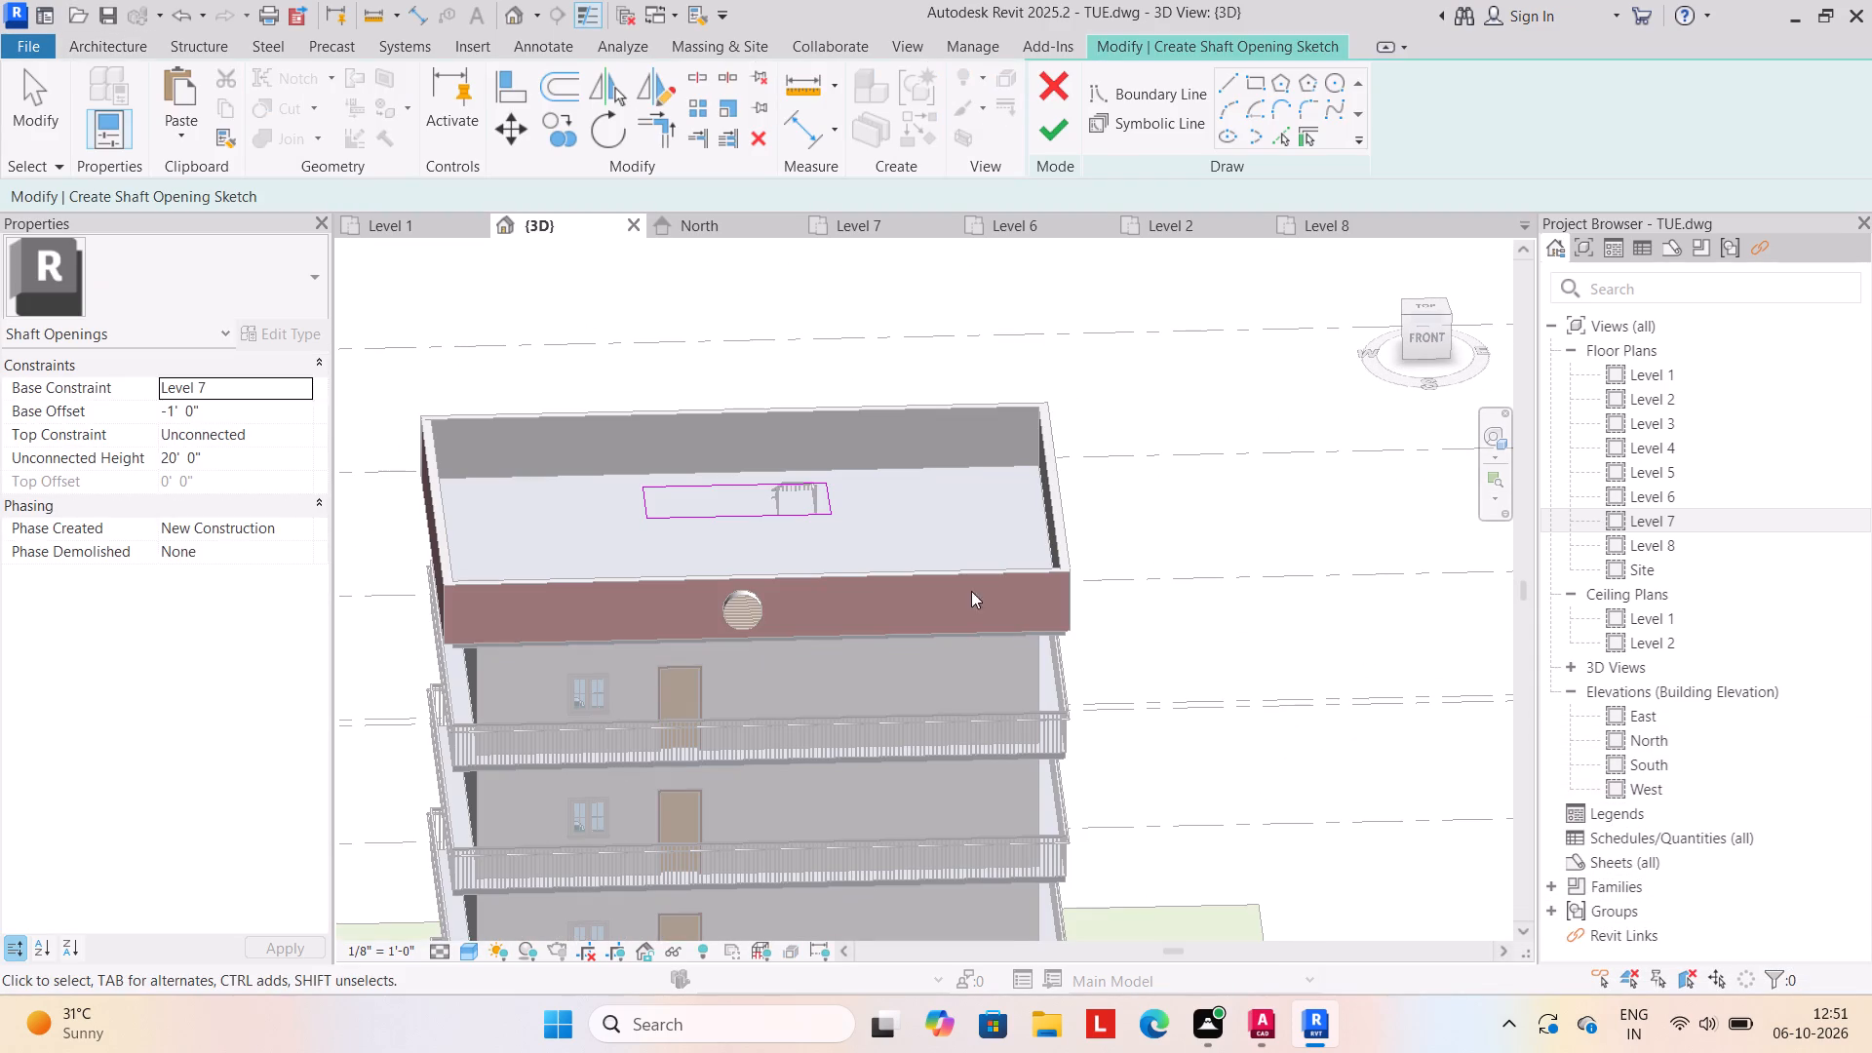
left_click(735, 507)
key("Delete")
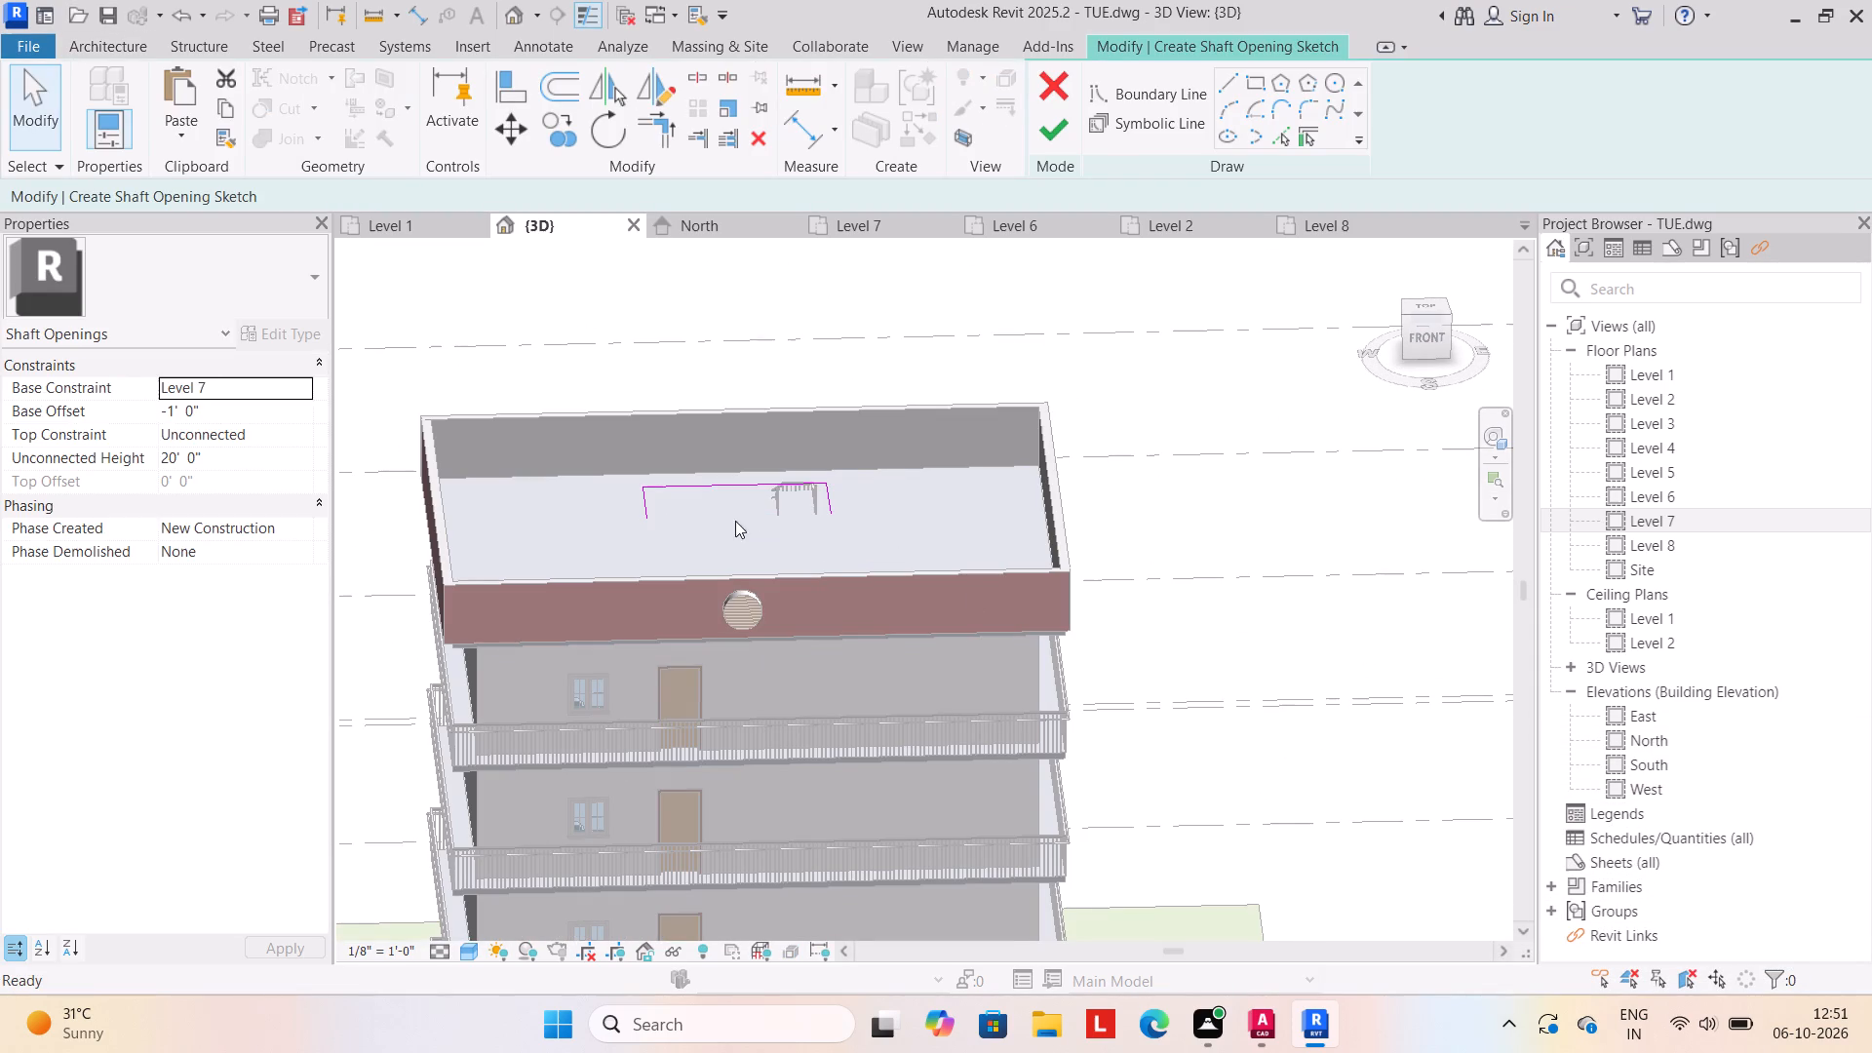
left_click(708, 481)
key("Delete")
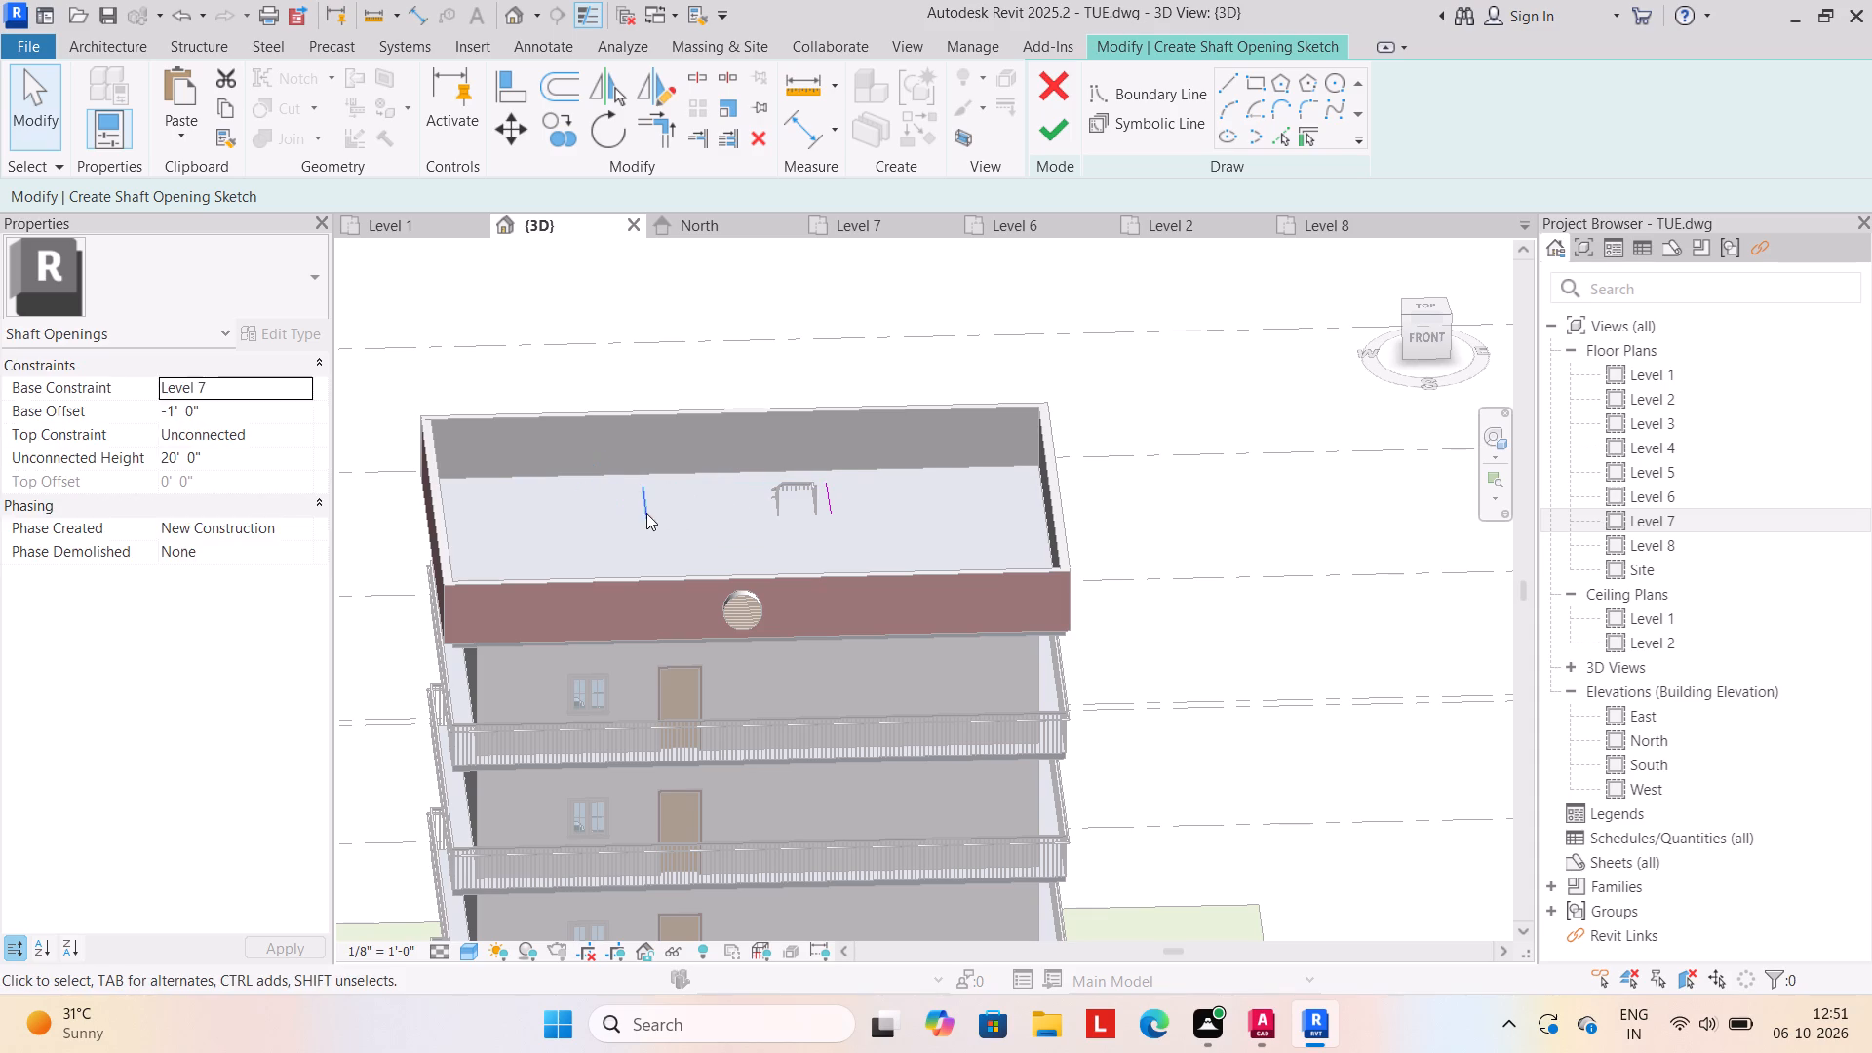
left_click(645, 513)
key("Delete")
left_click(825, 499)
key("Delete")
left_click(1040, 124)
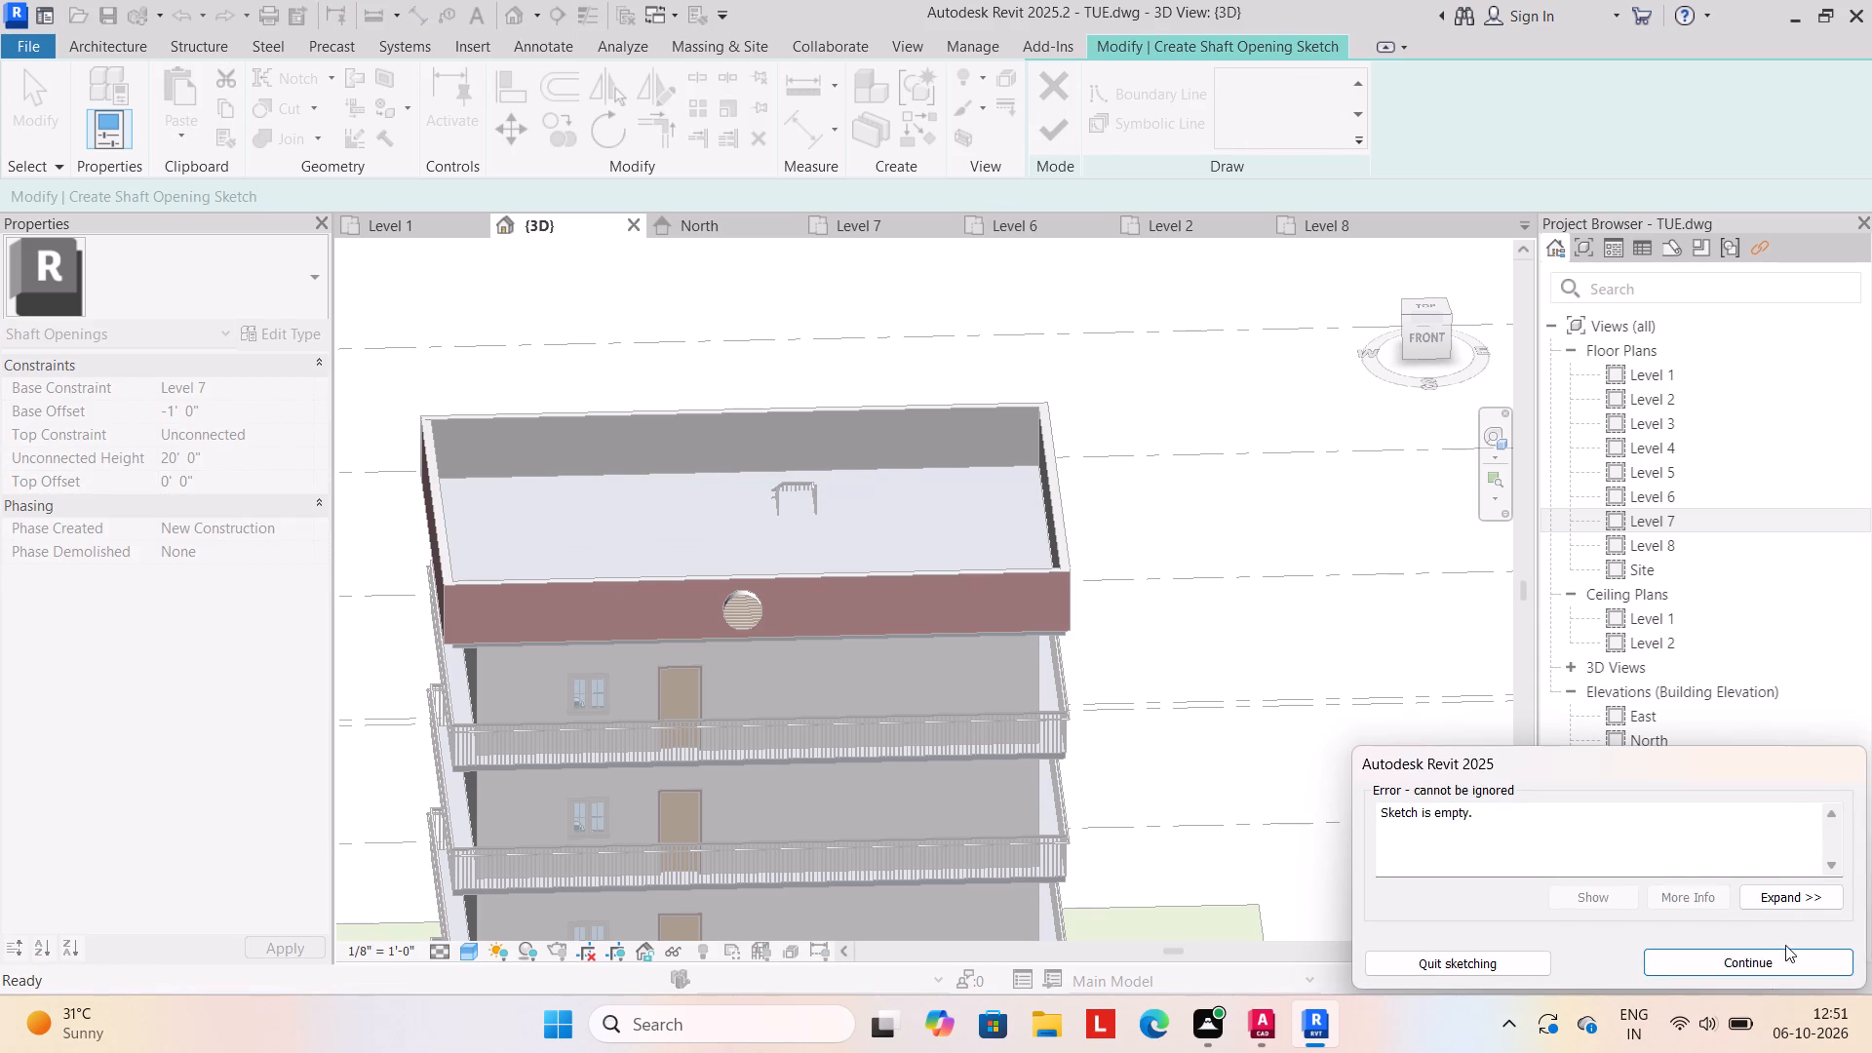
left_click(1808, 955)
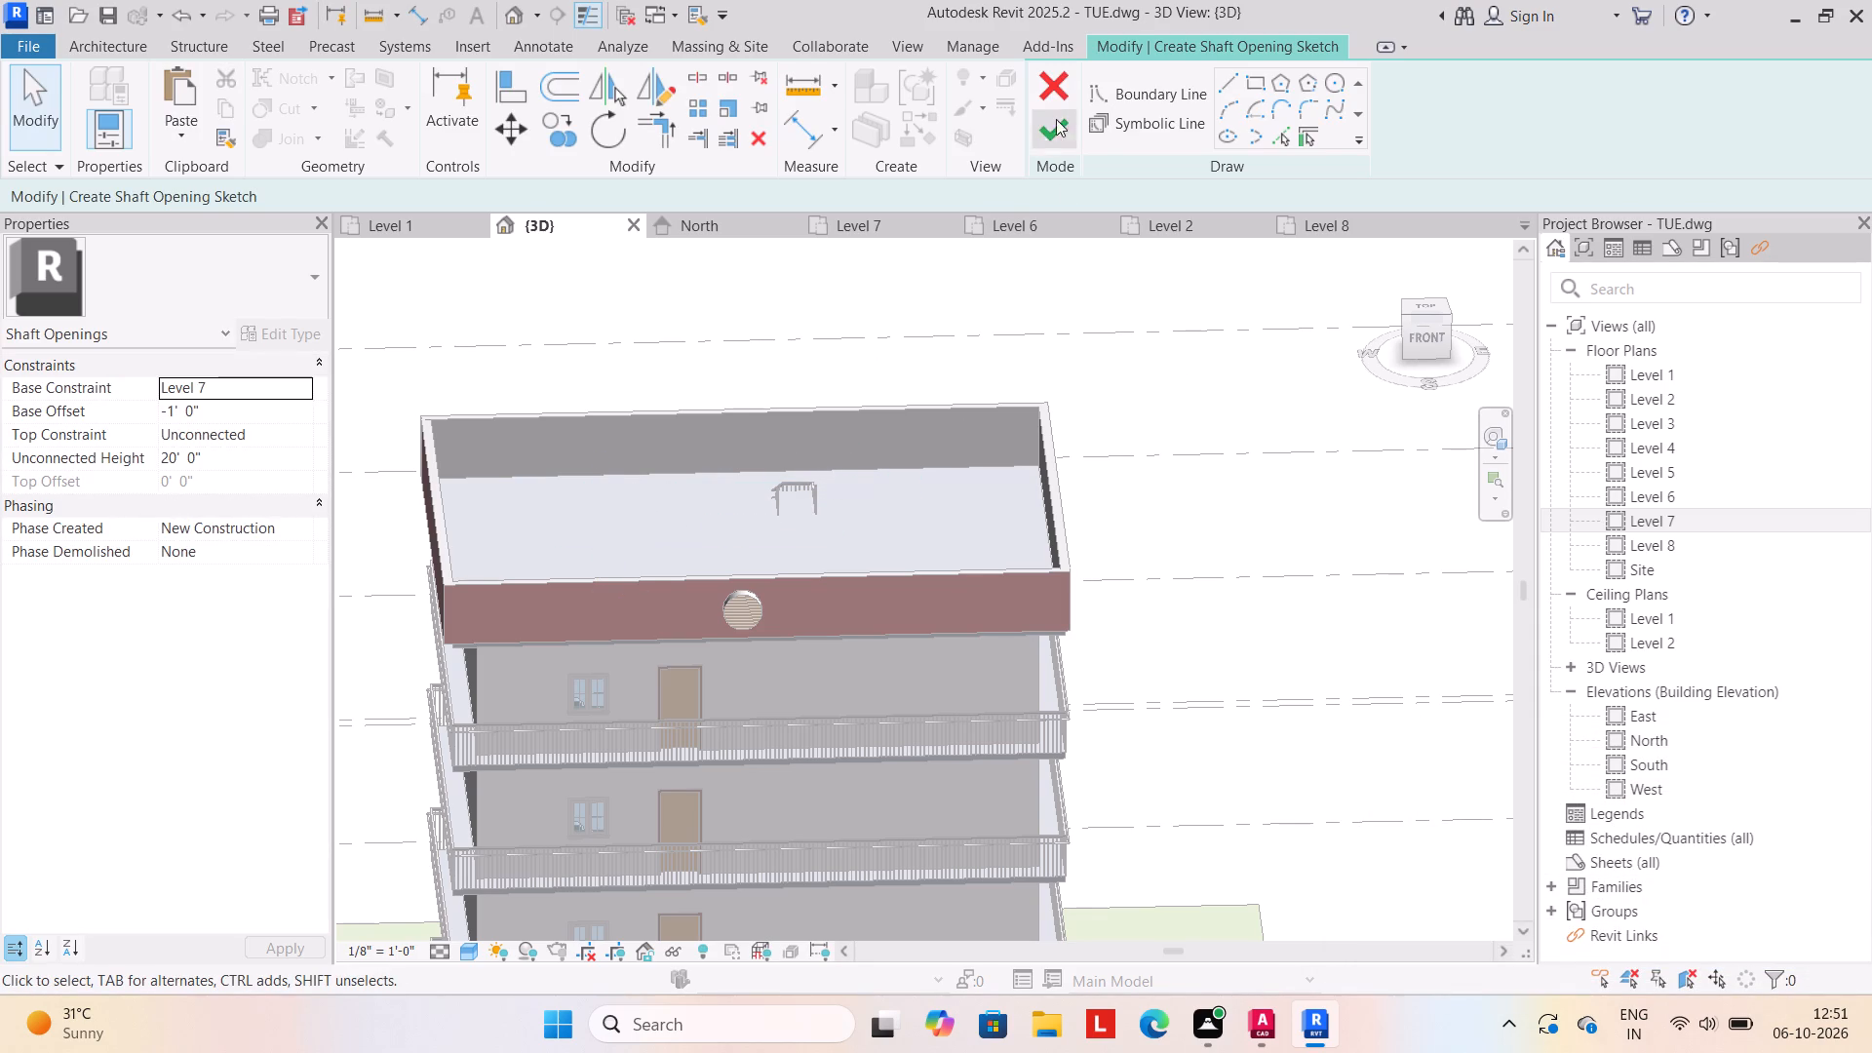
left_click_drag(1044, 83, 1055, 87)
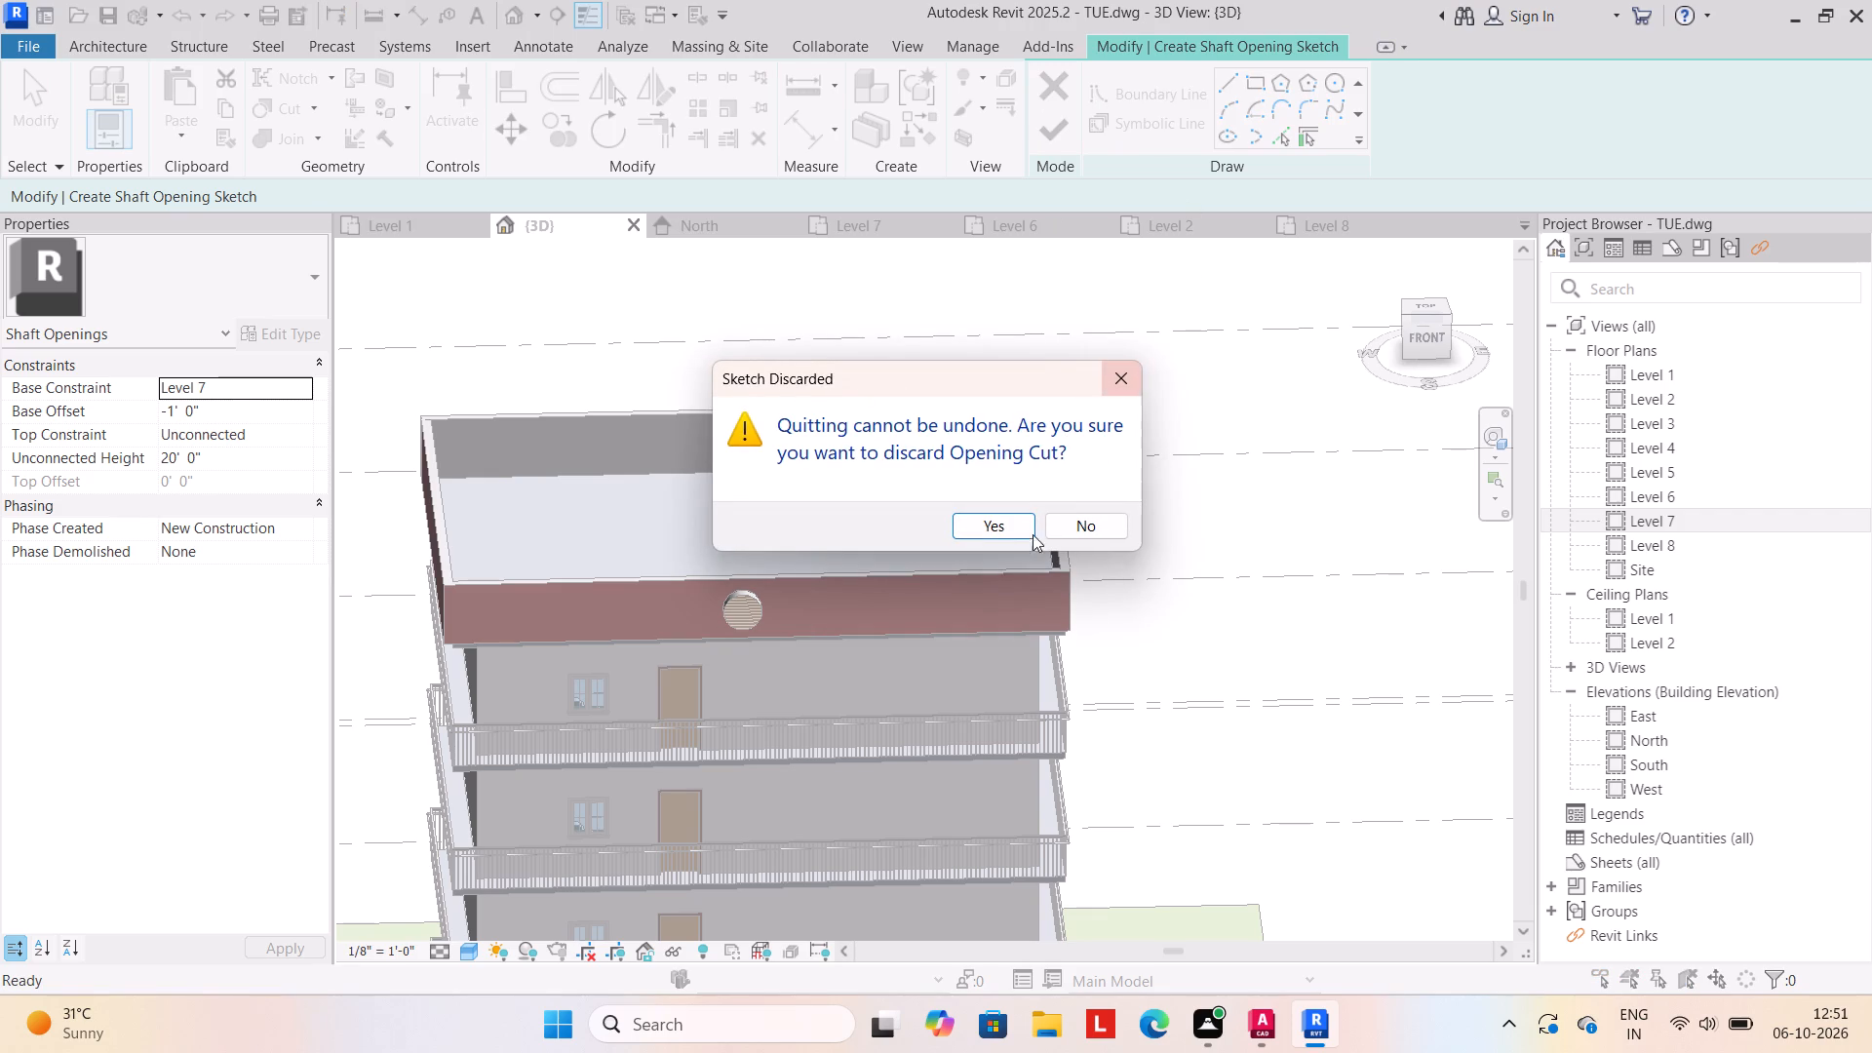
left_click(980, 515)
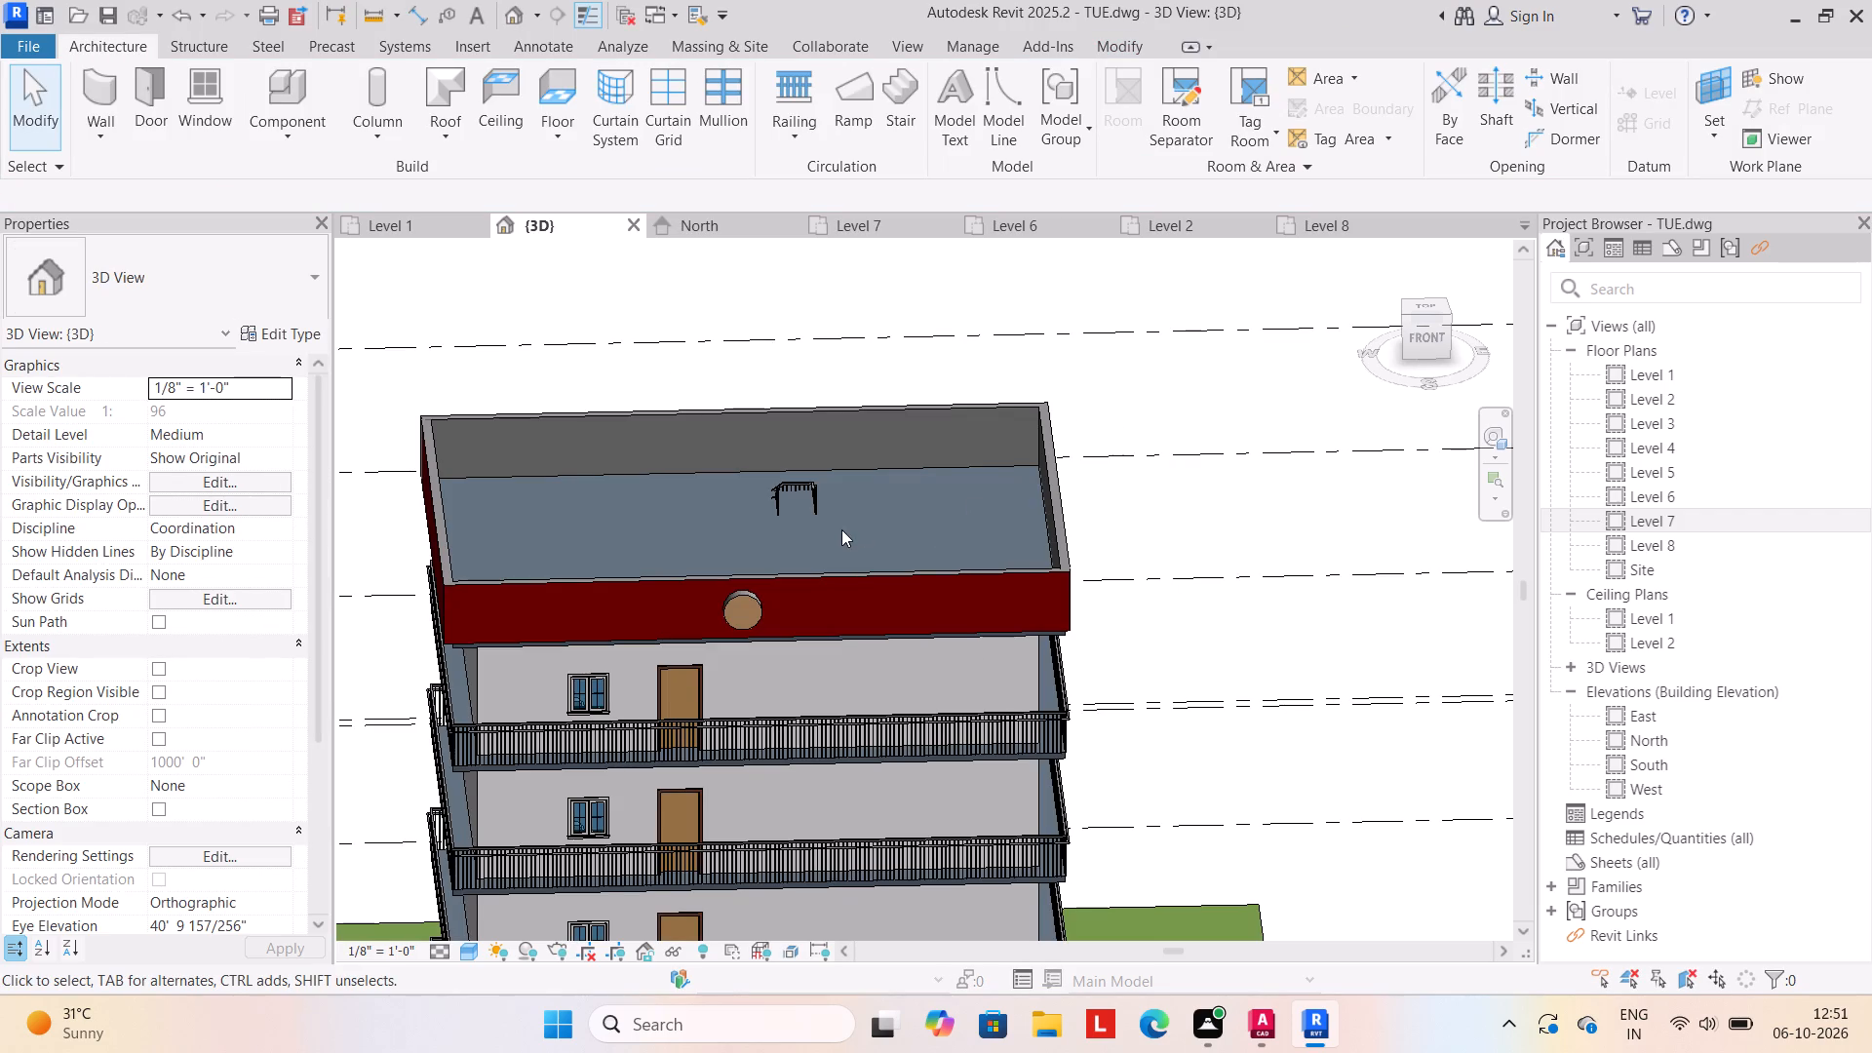
Cut a rectangular shaft opening about 14'-2" by 5'-10" around the stair, based on Level 6.
scroll(841, 529, "down", 1)
middle_click_drag(841, 529, 926, 405)
middle_click_drag(798, 719, 841, 552, "shift")
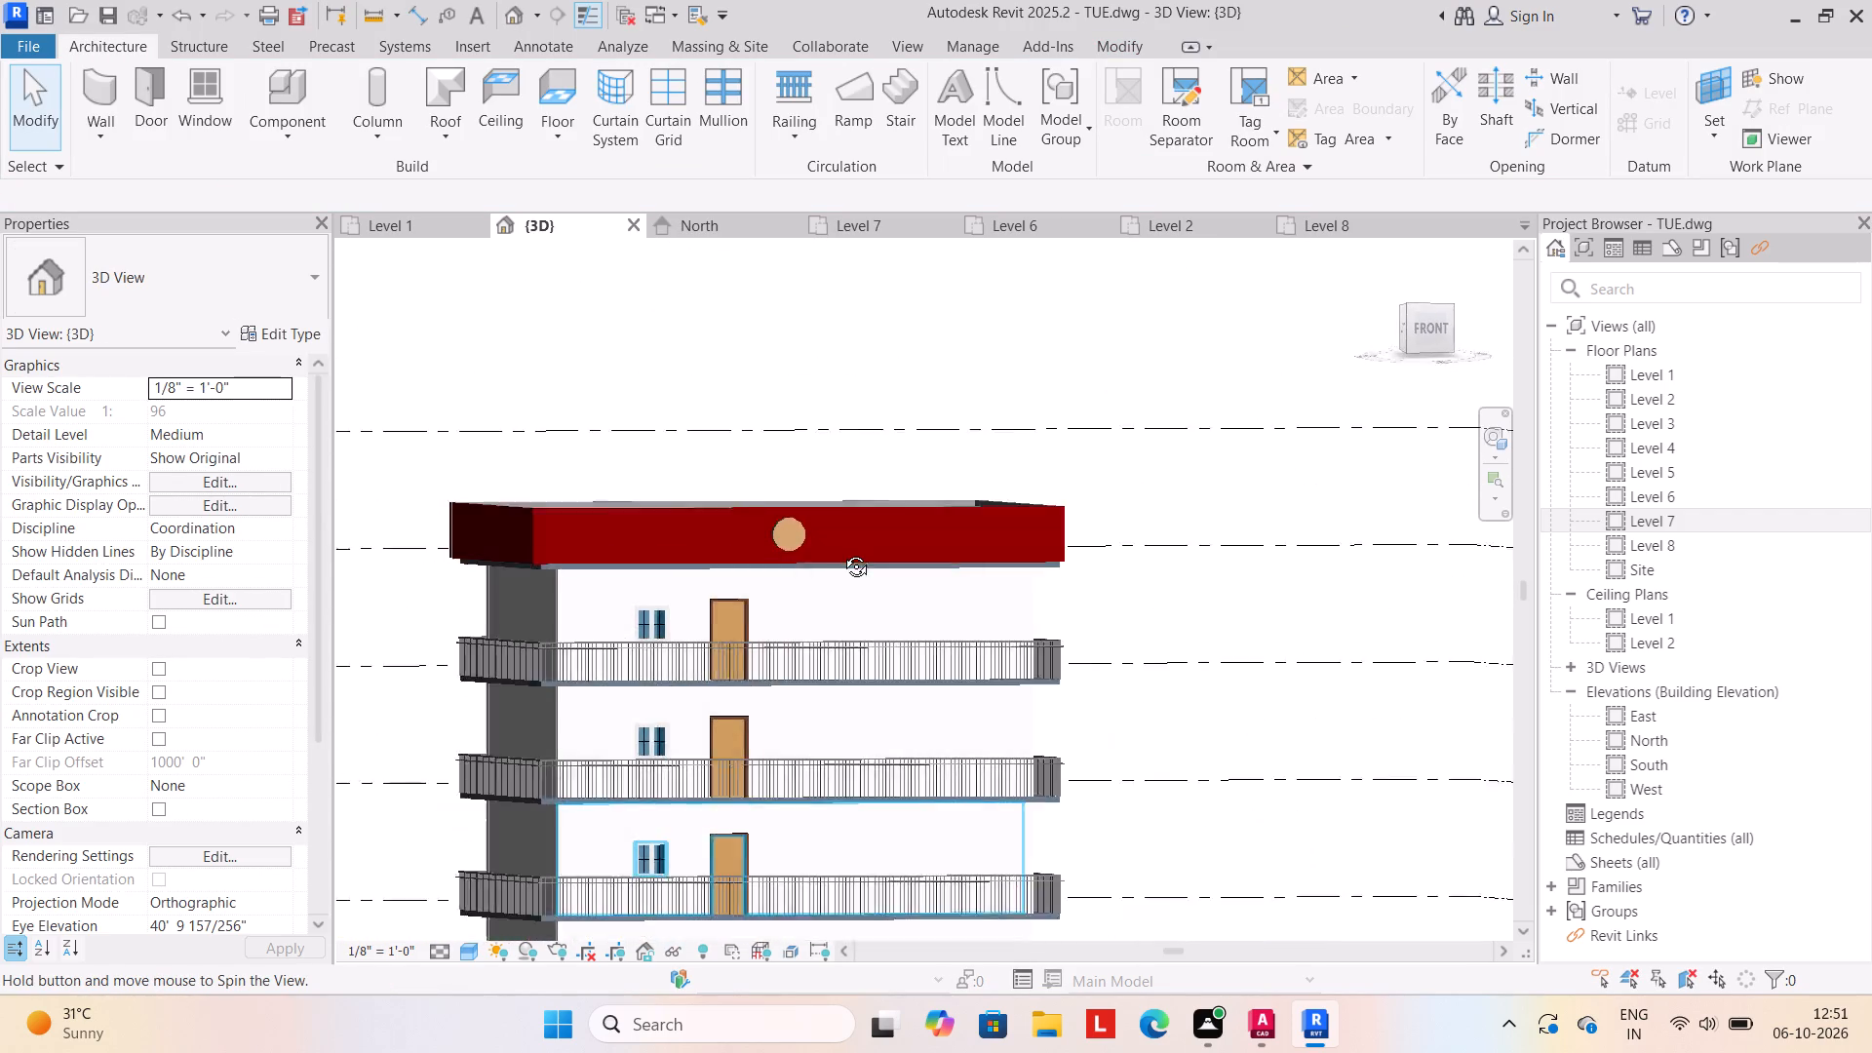
middle_click_drag(841, 552, 810, 599, "shift")
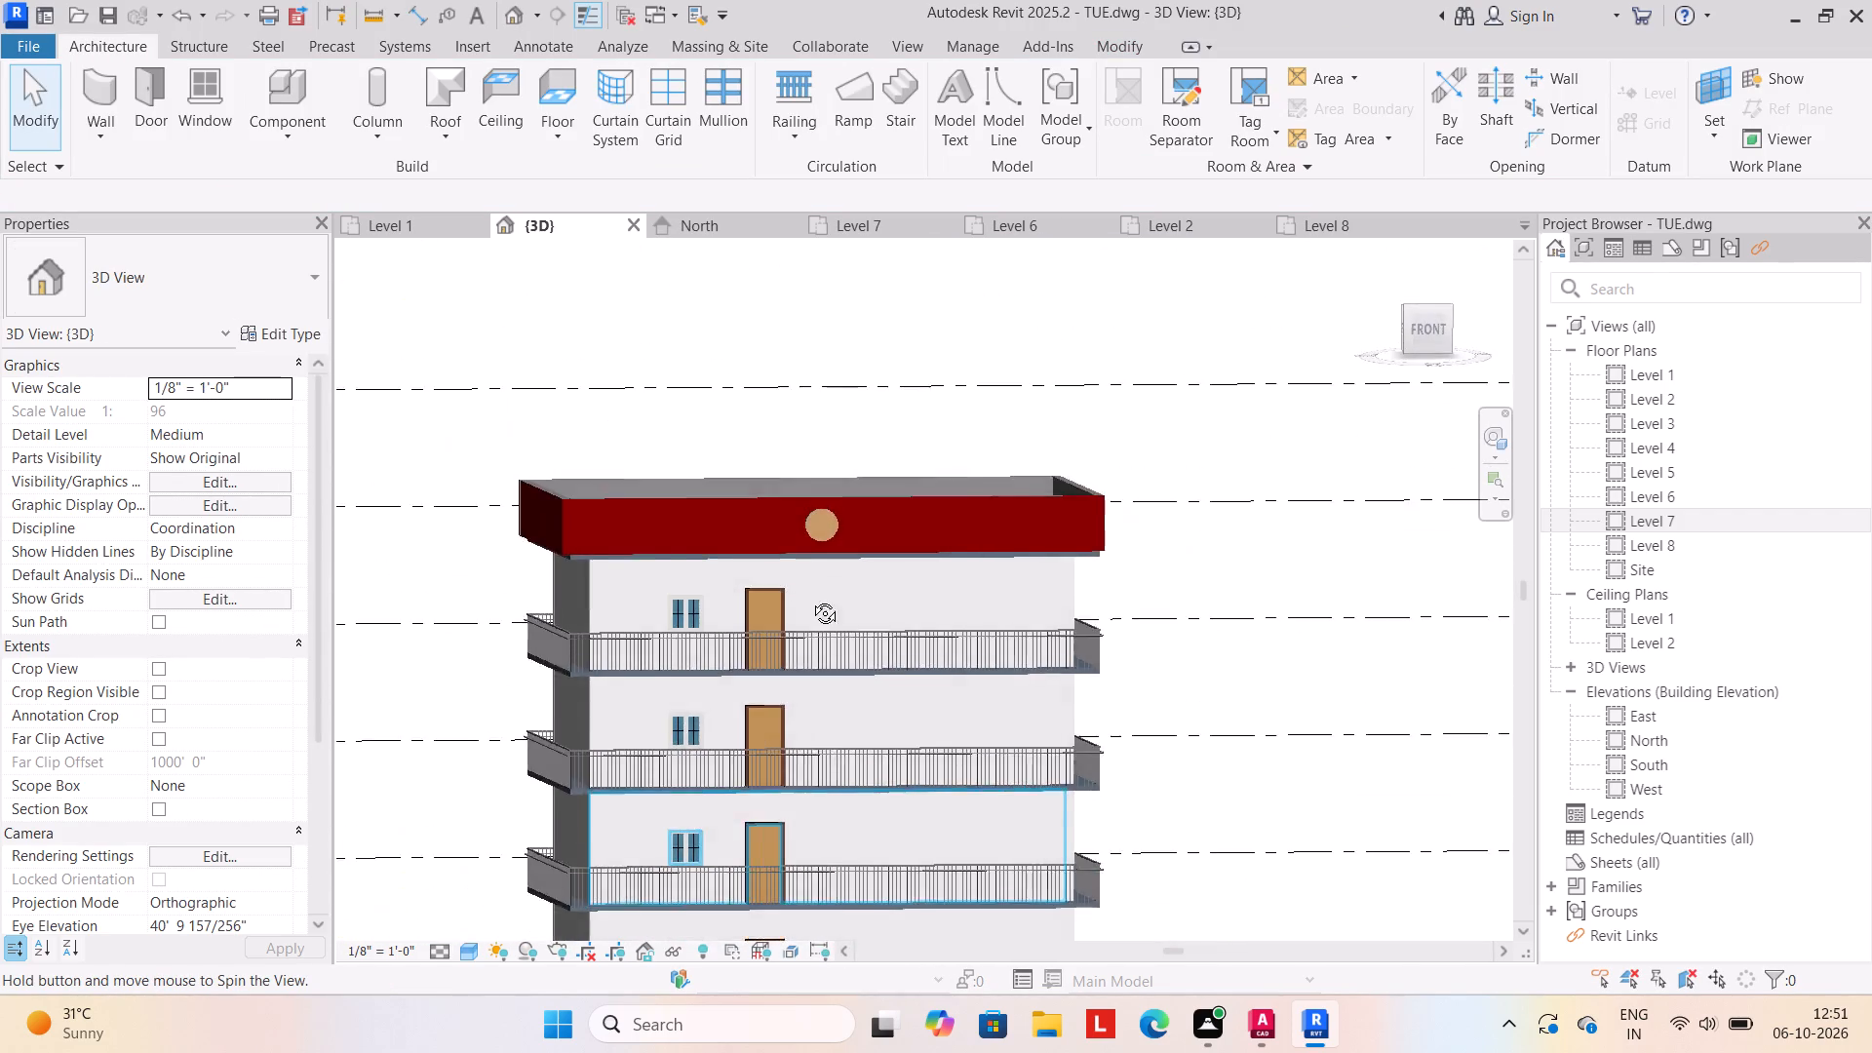
middle_click_drag(810, 599, 819, 637, "shift")
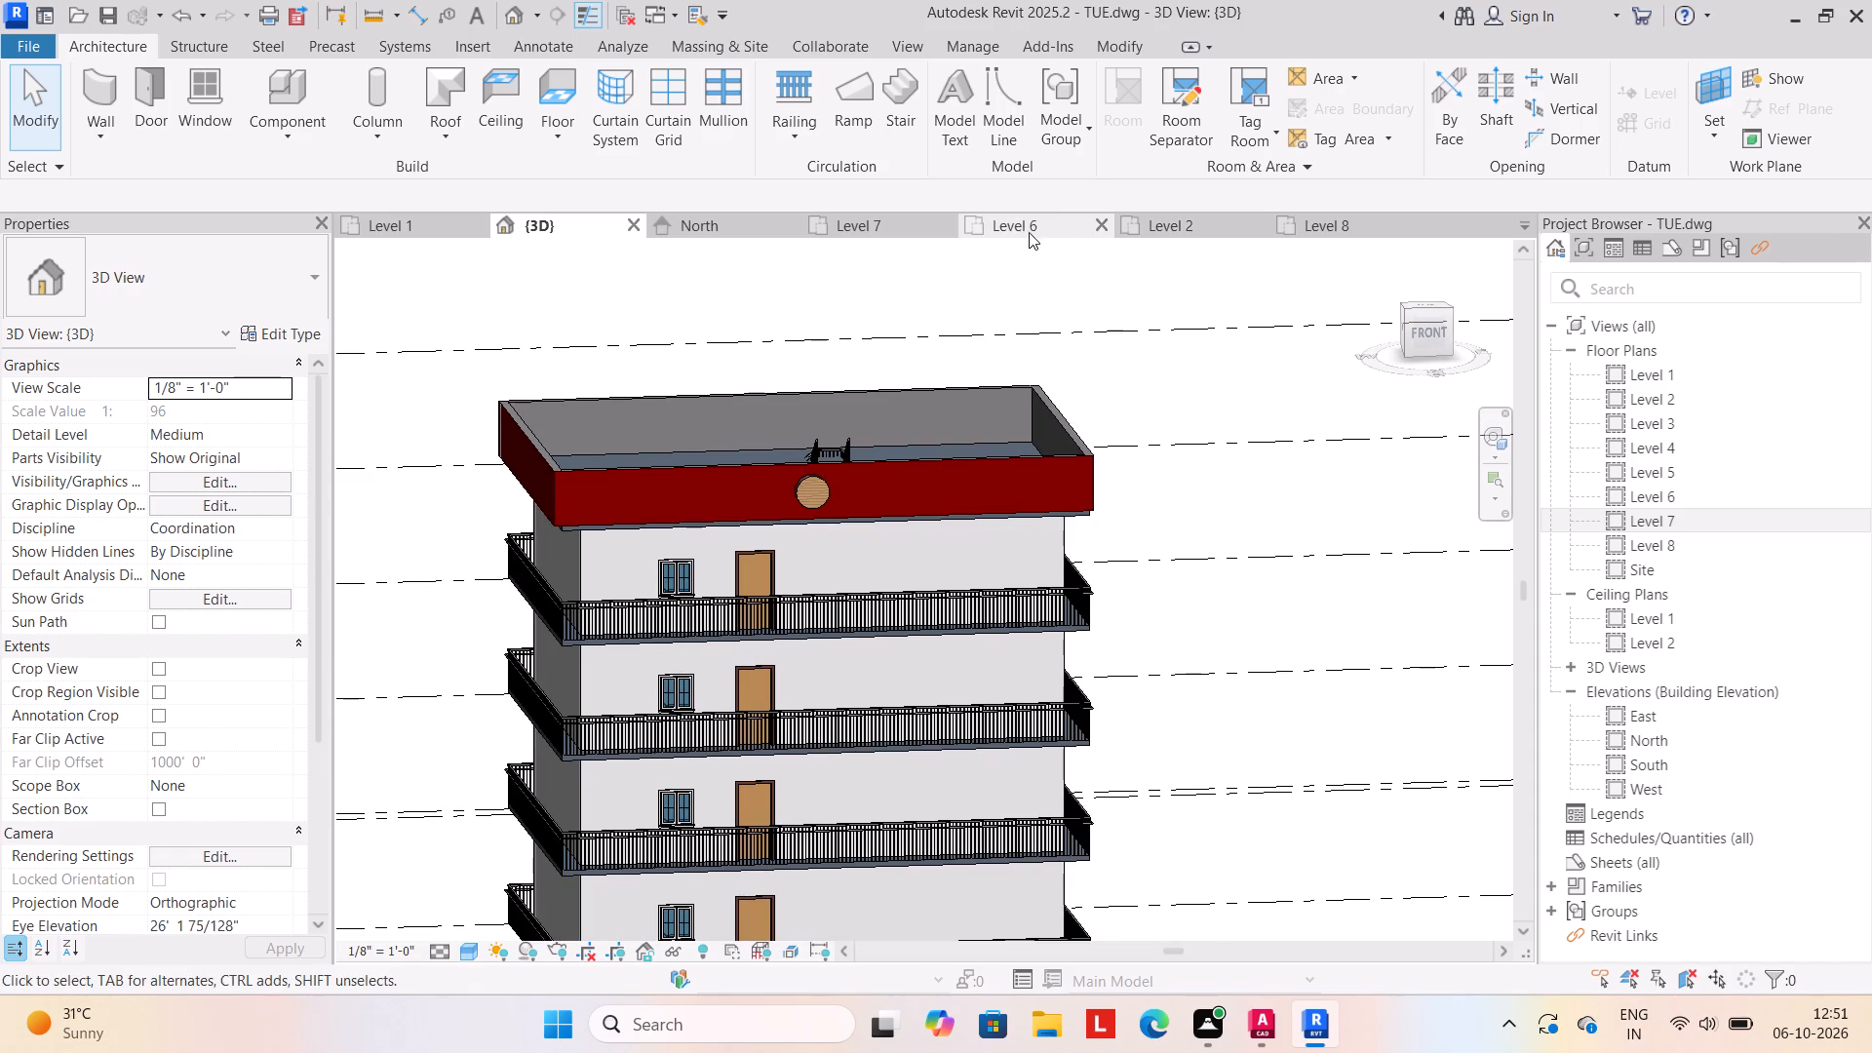
left_click(1027, 228)
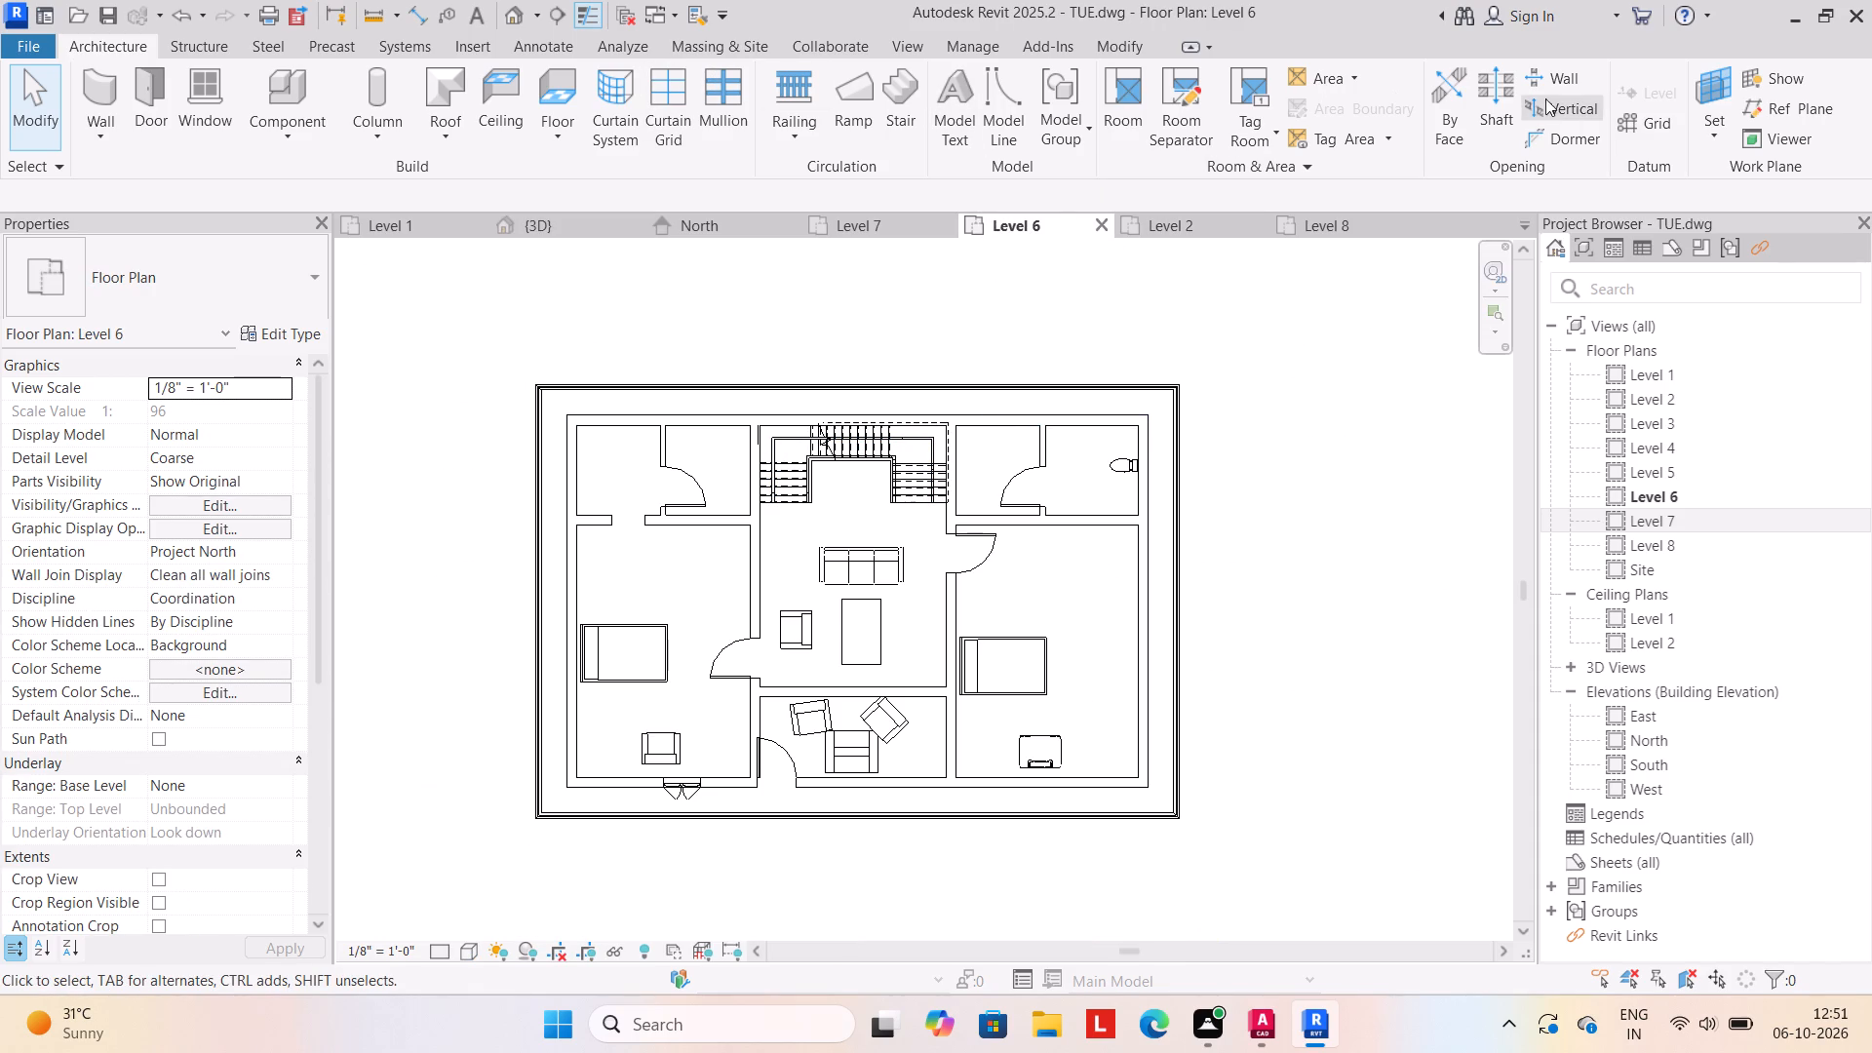
left_click(1487, 95)
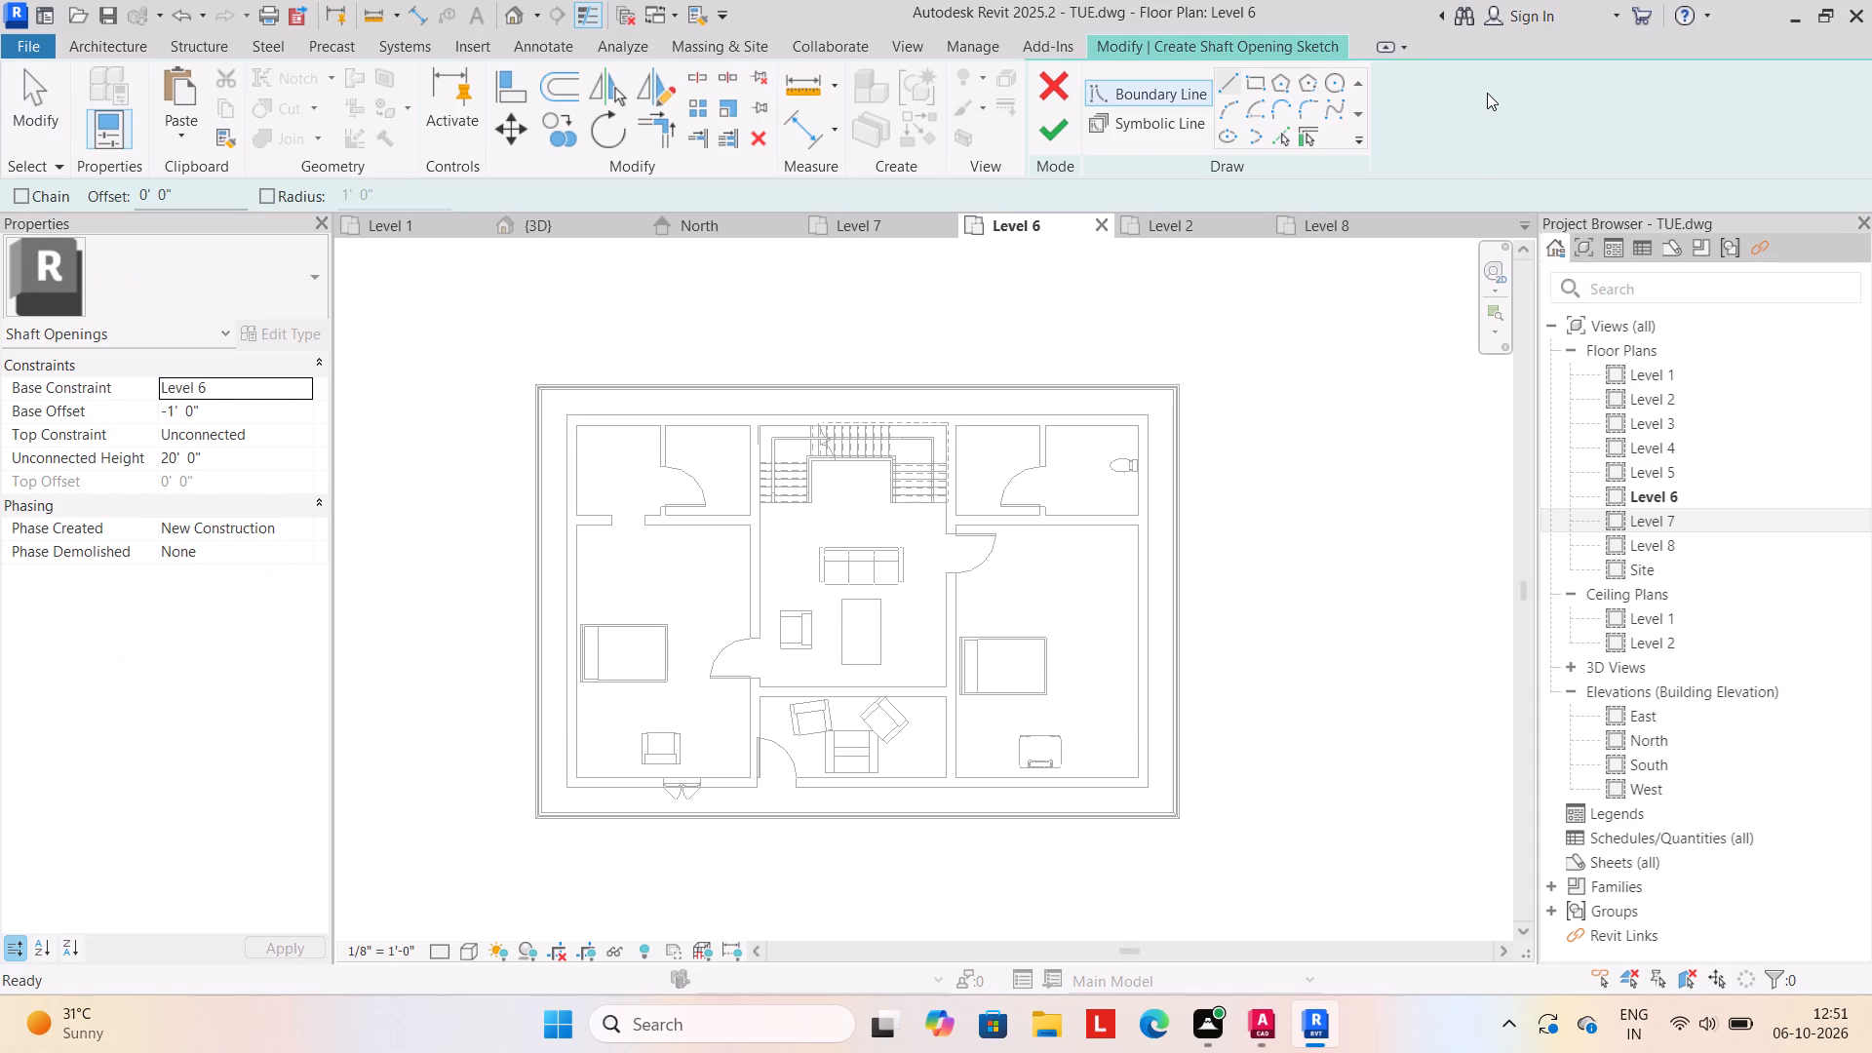
left_click(1252, 77)
scroll(745, 434, "up", 3)
left_click(767, 427)
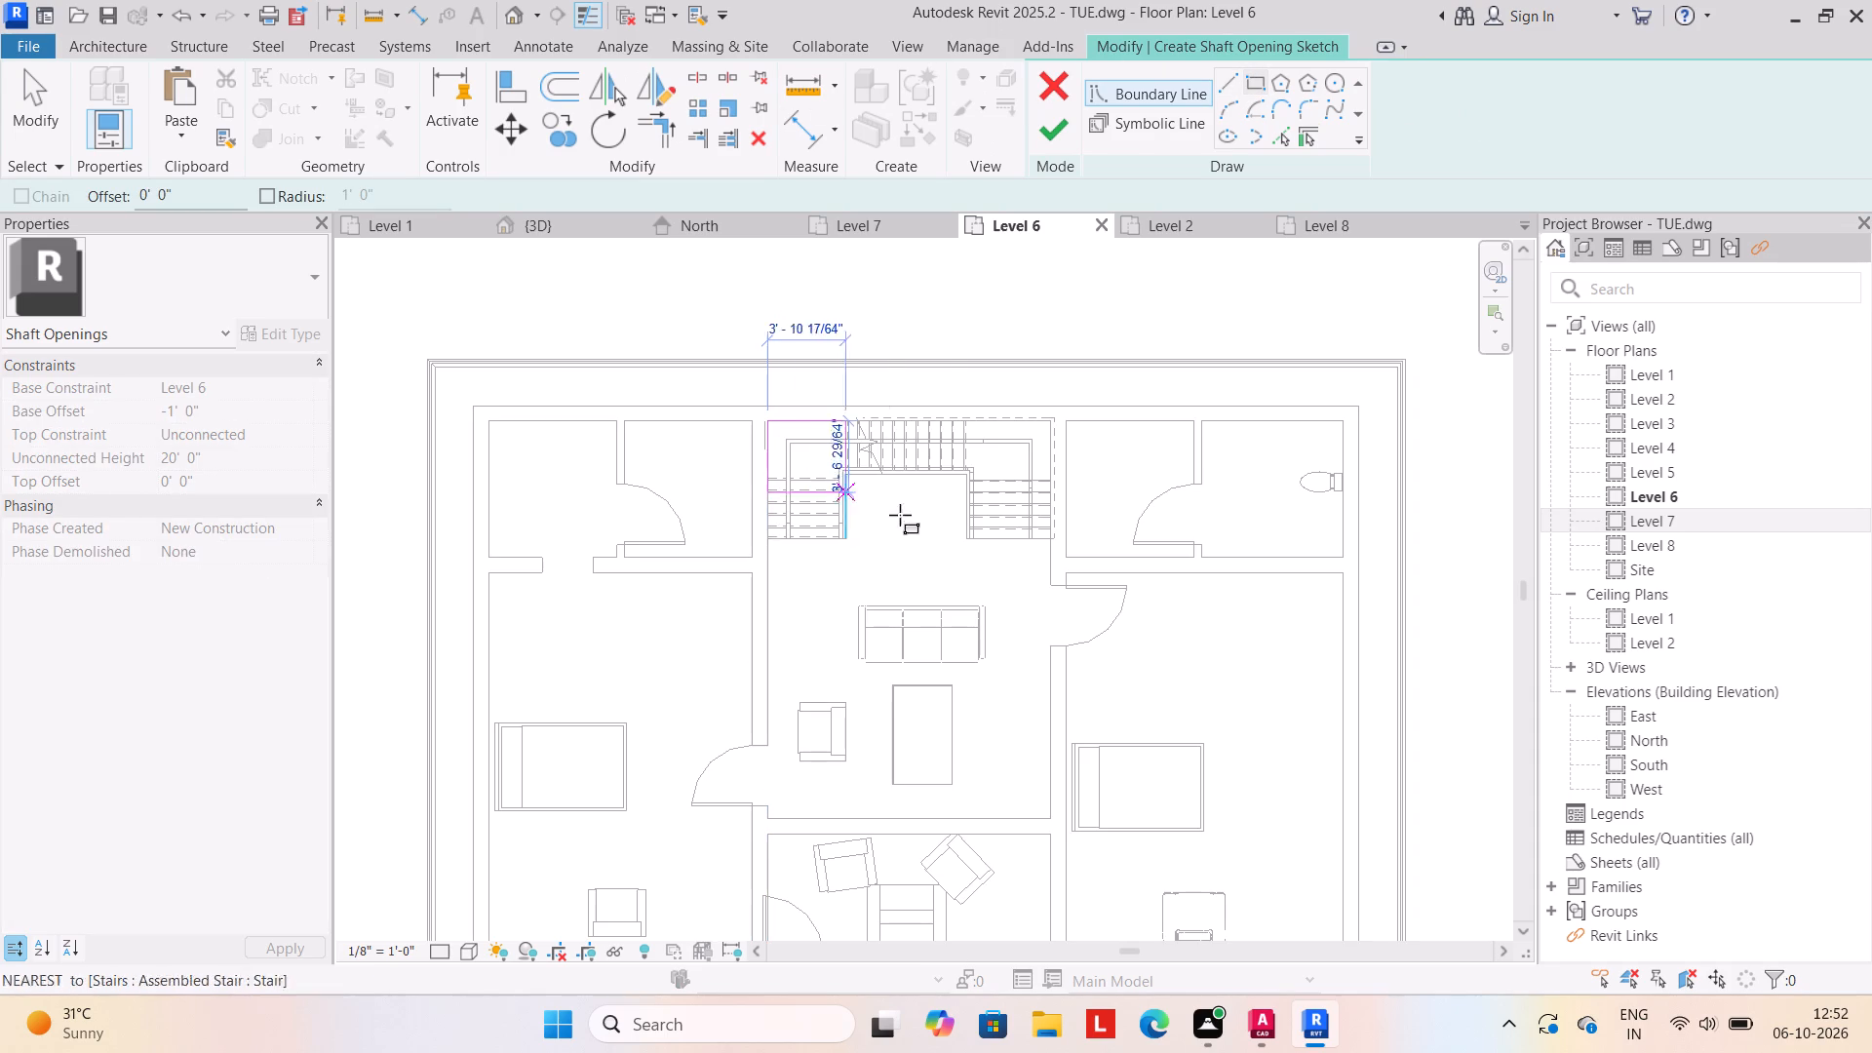
left_click(1051, 545)
left_click(1051, 132)
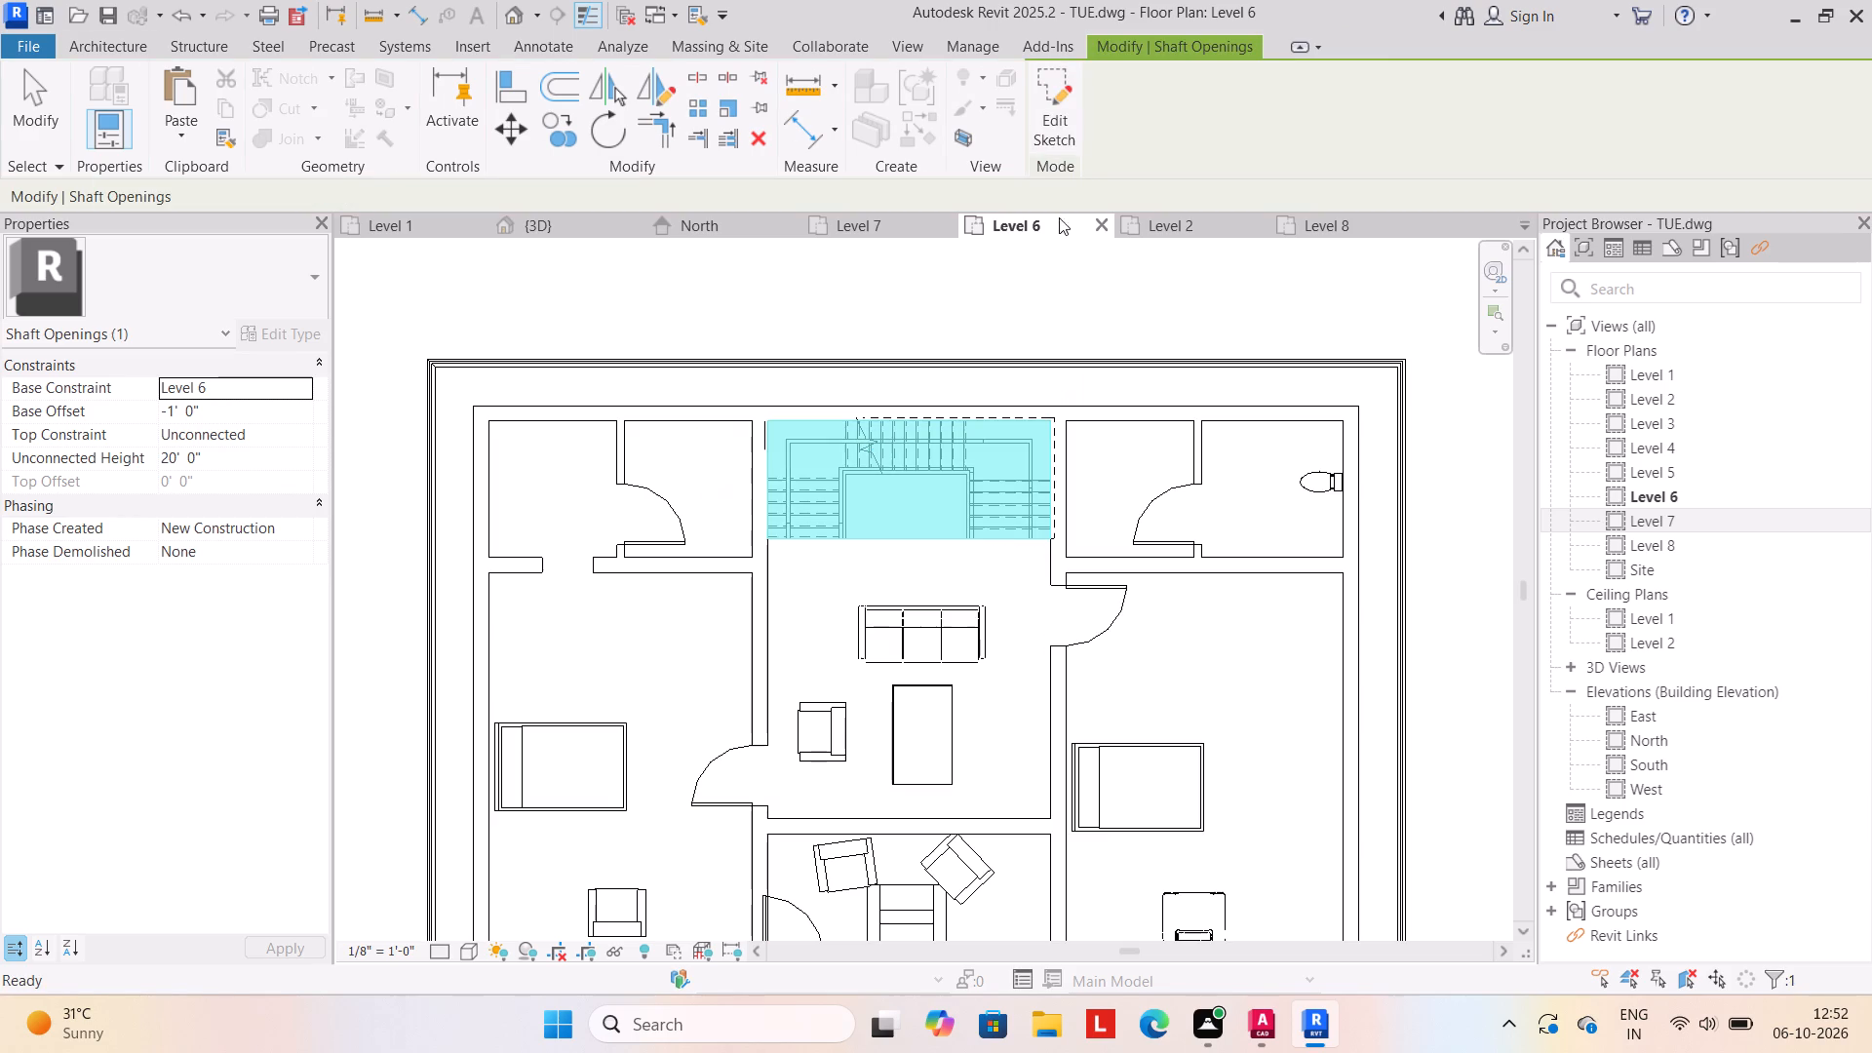
left_click(1045, 327)
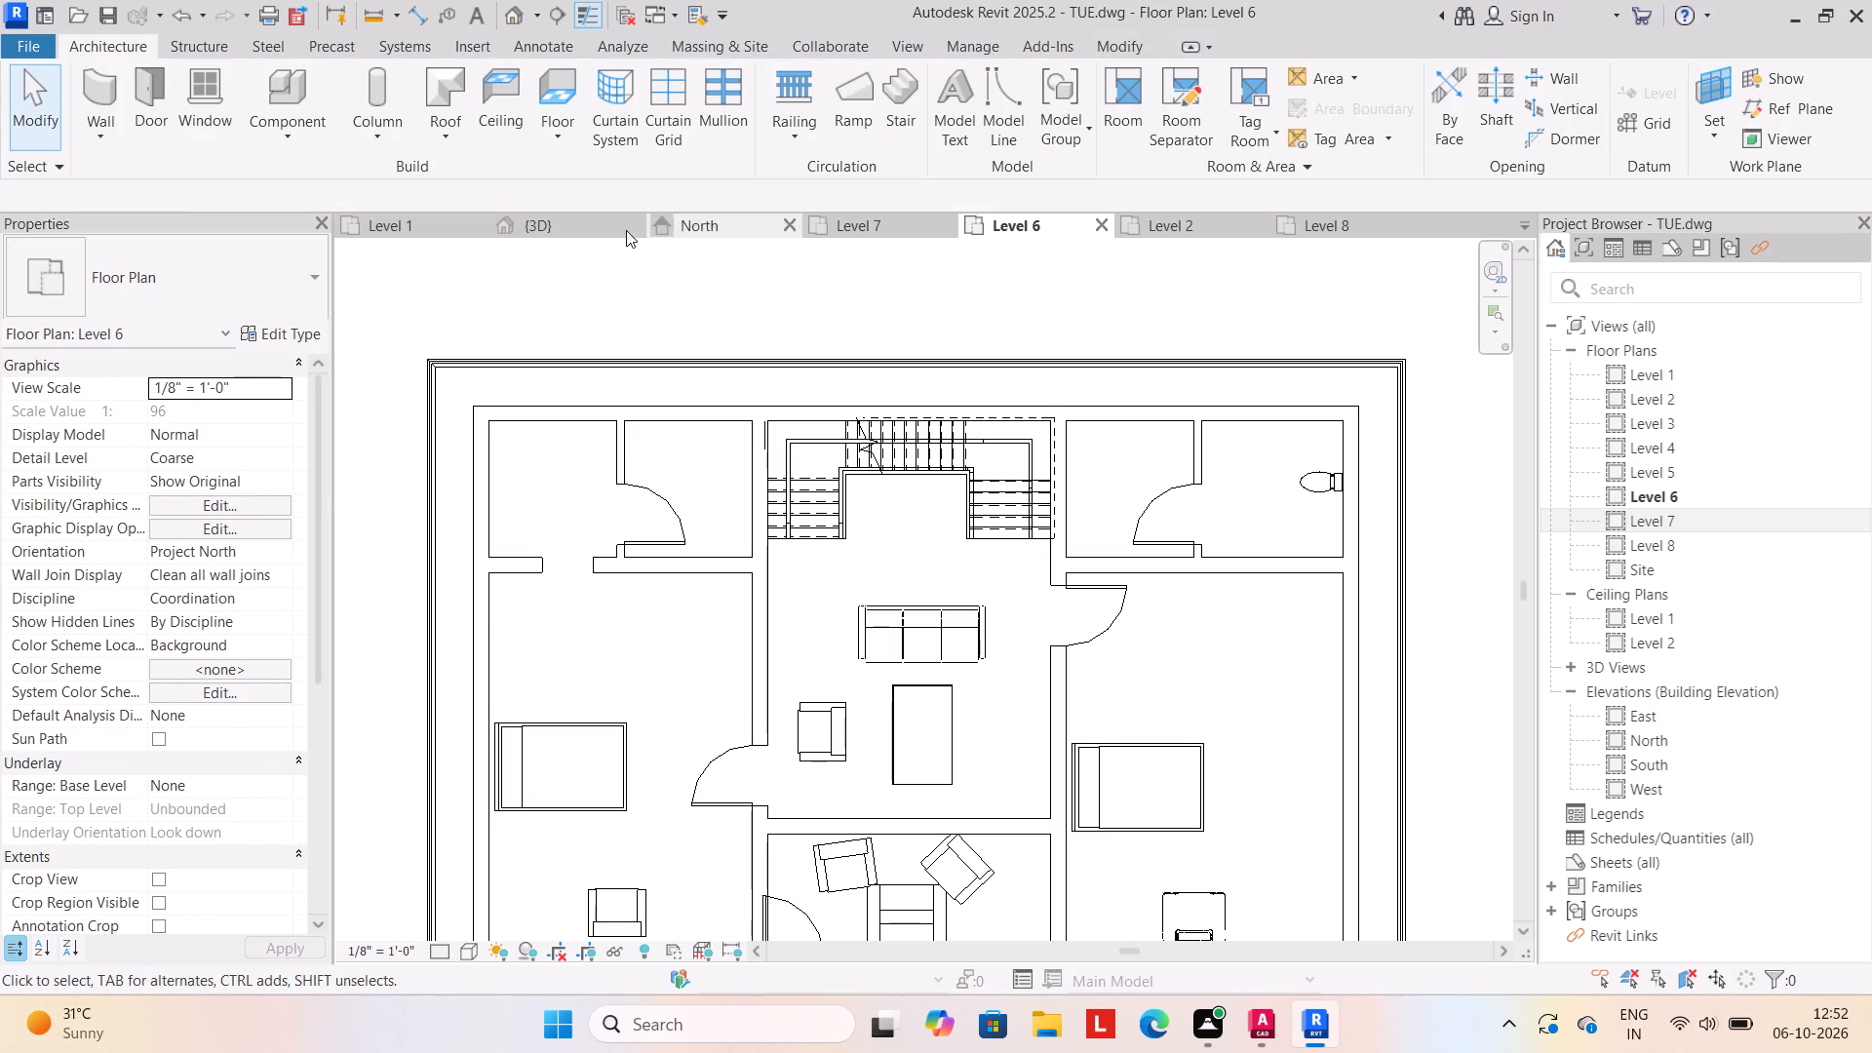
Examine the roof stair opening in the 3D view and the stair area in the Level 6 floor plan.
left_click(573, 223)
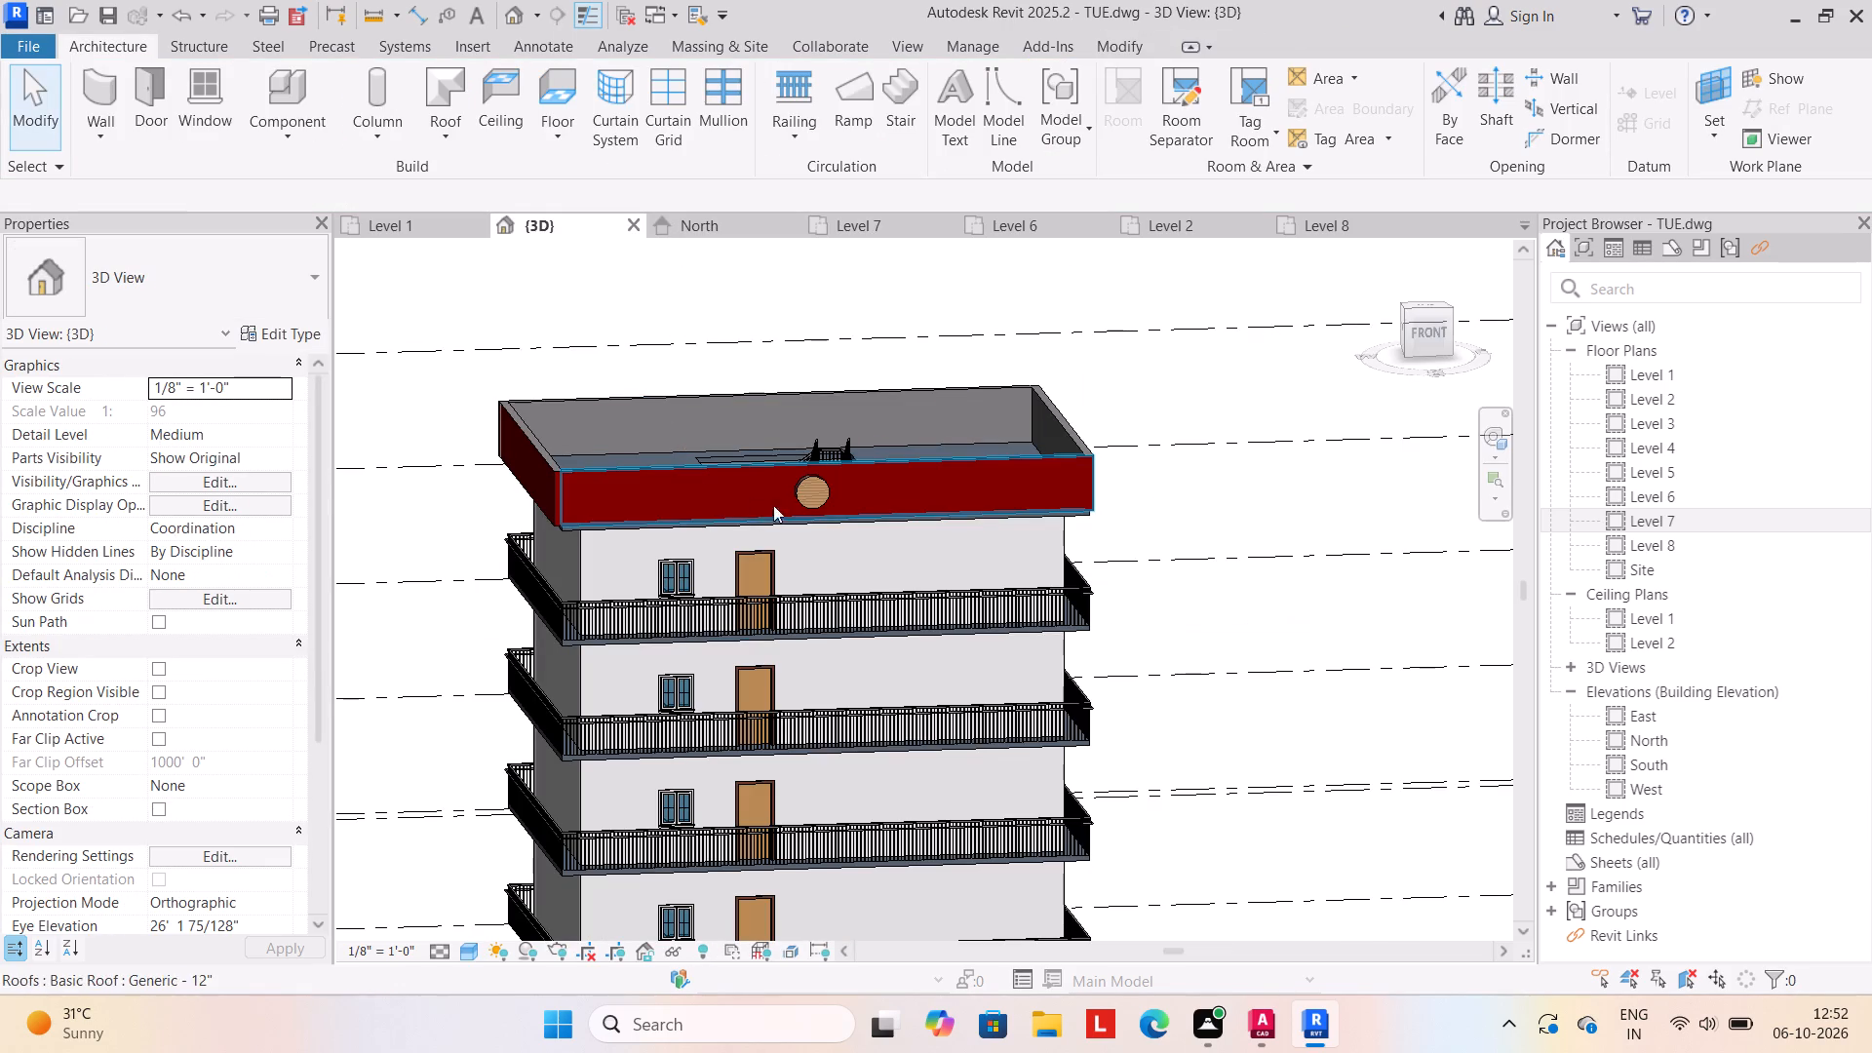
middle_click_drag(909, 602, 879, 828, "shift")
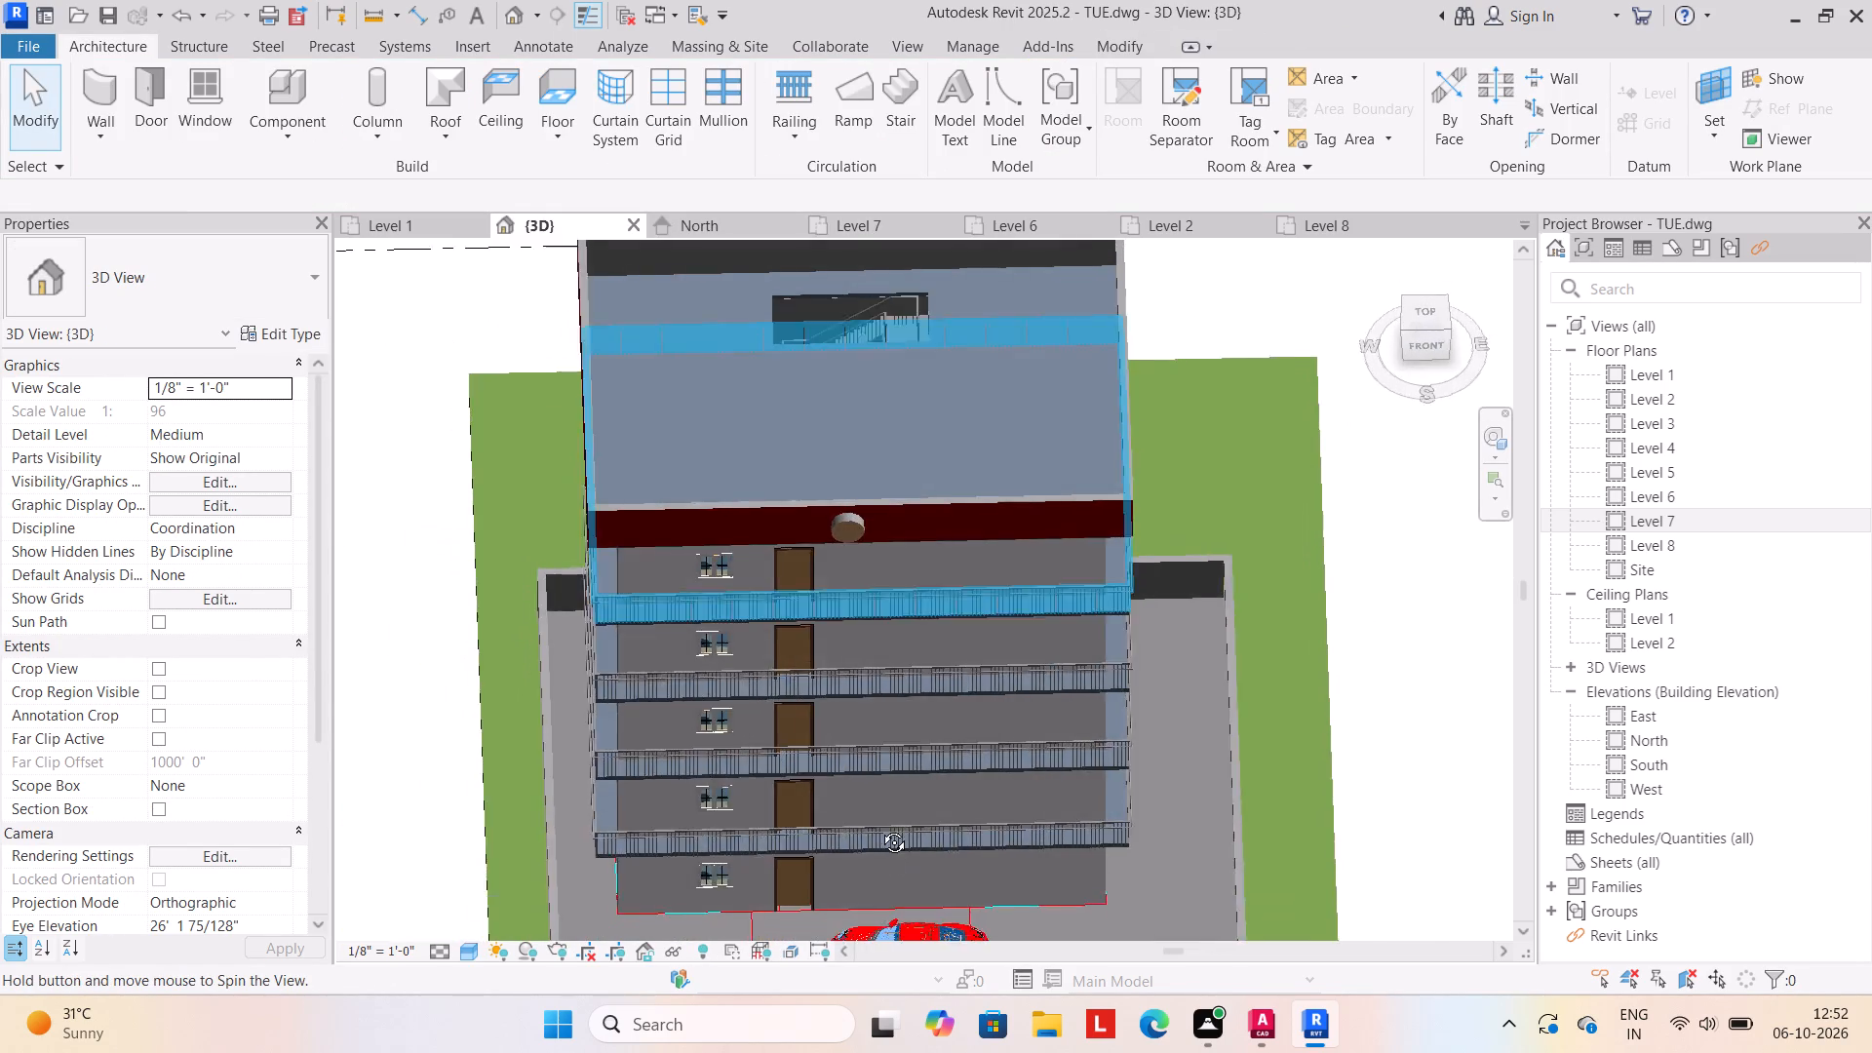
middle_click_drag(879, 828, 929, 584, "shift")
middle_click_drag(916, 595, 917, 497)
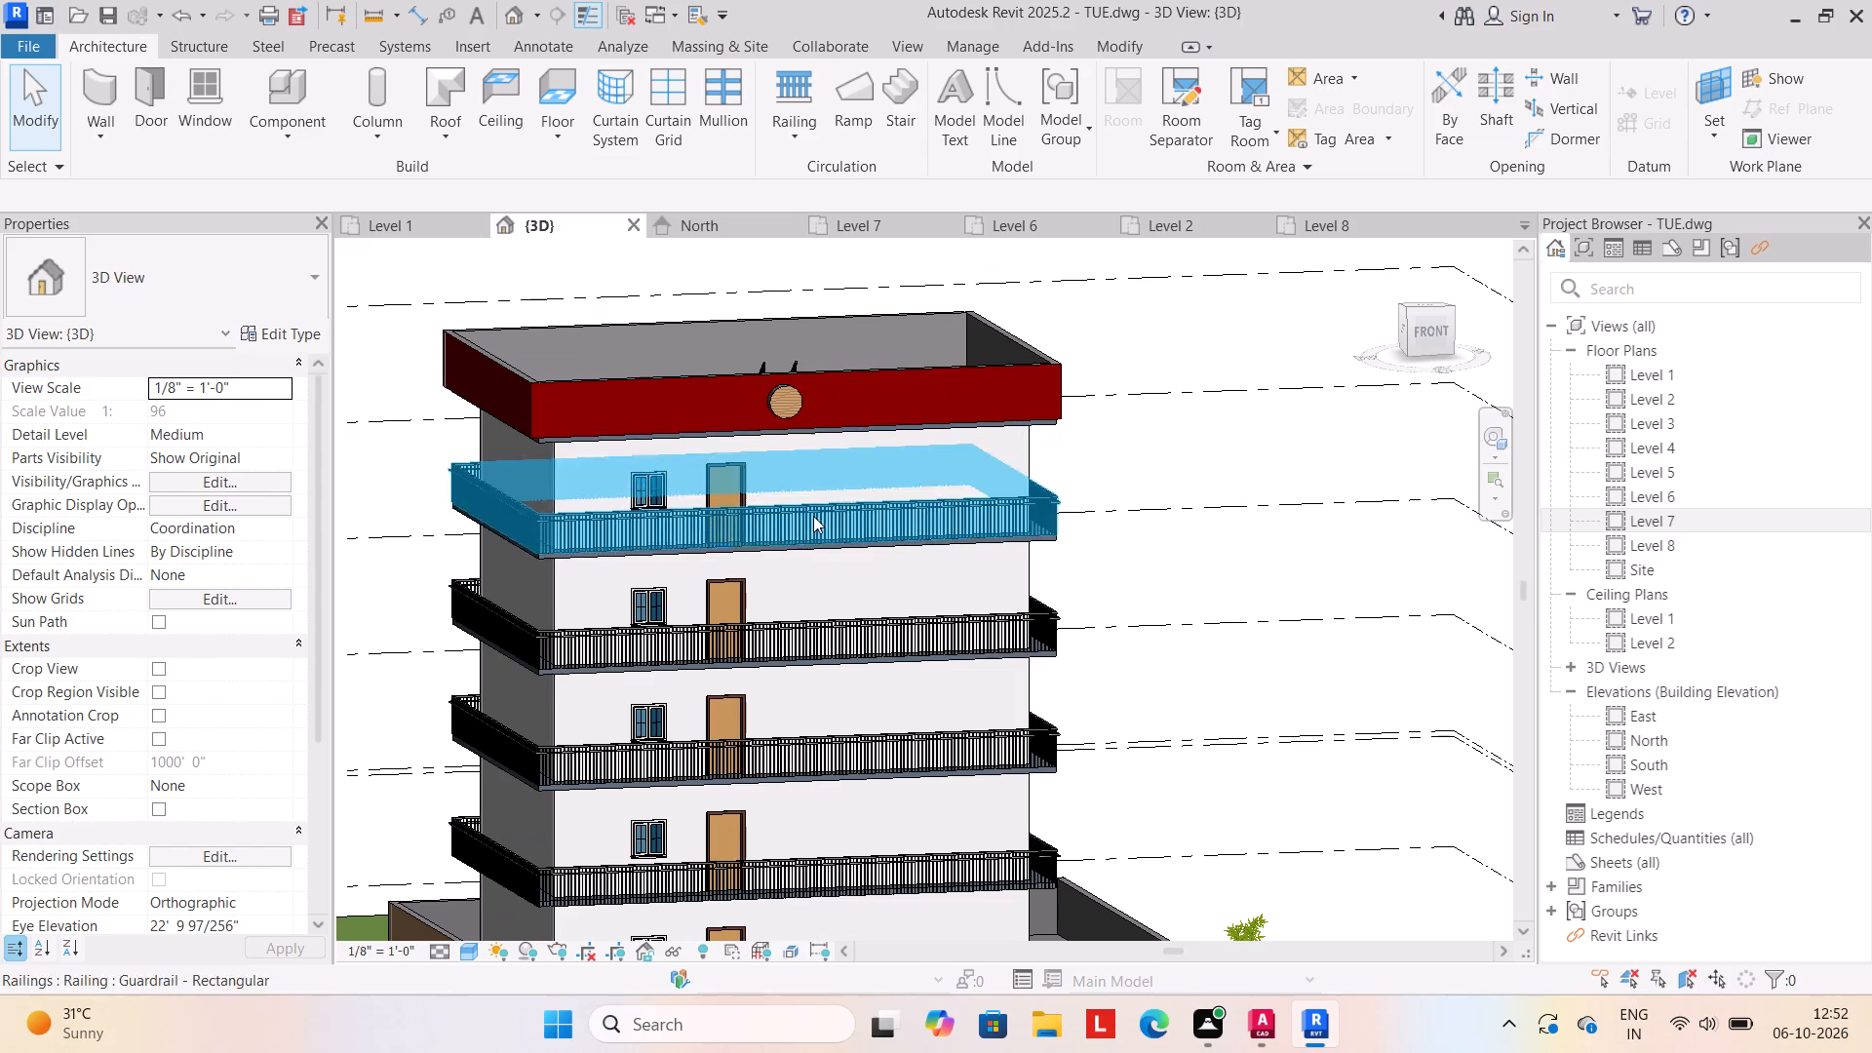
key("Escape")
key("Escape")
left_click(874, 227)
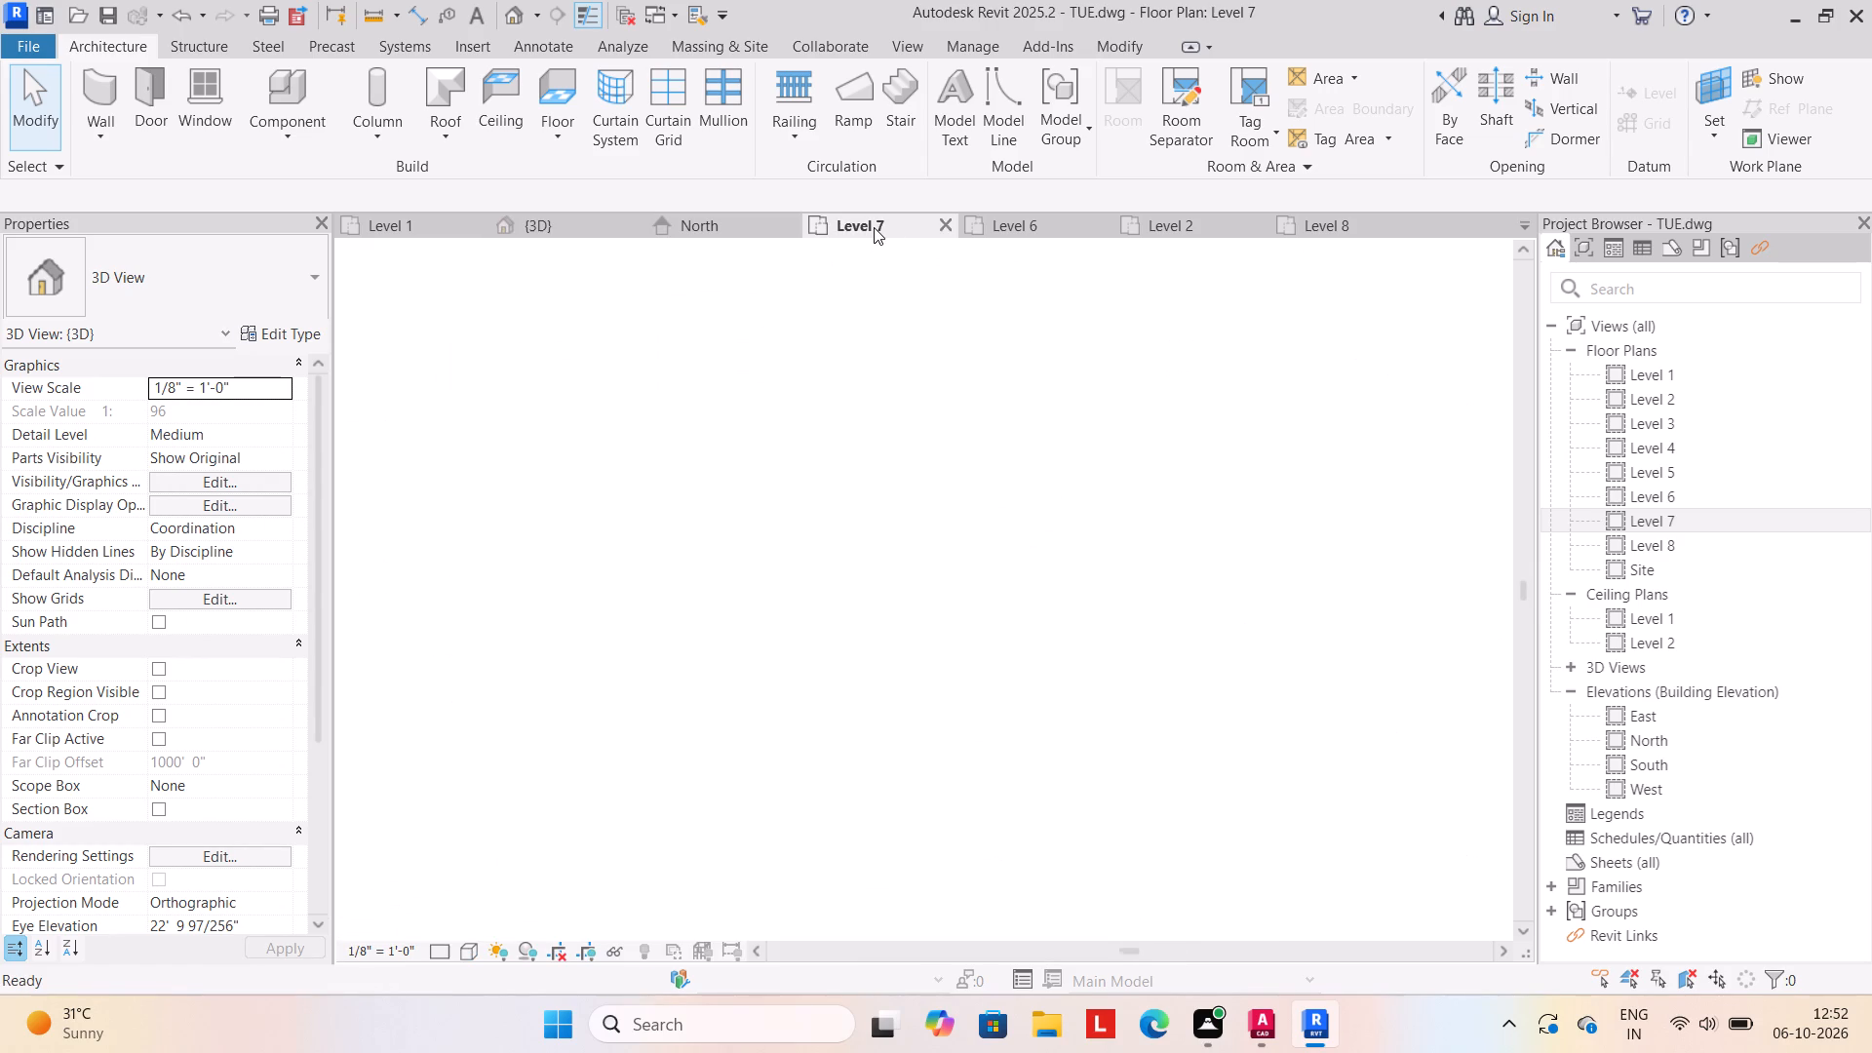
left_click(728, 235)
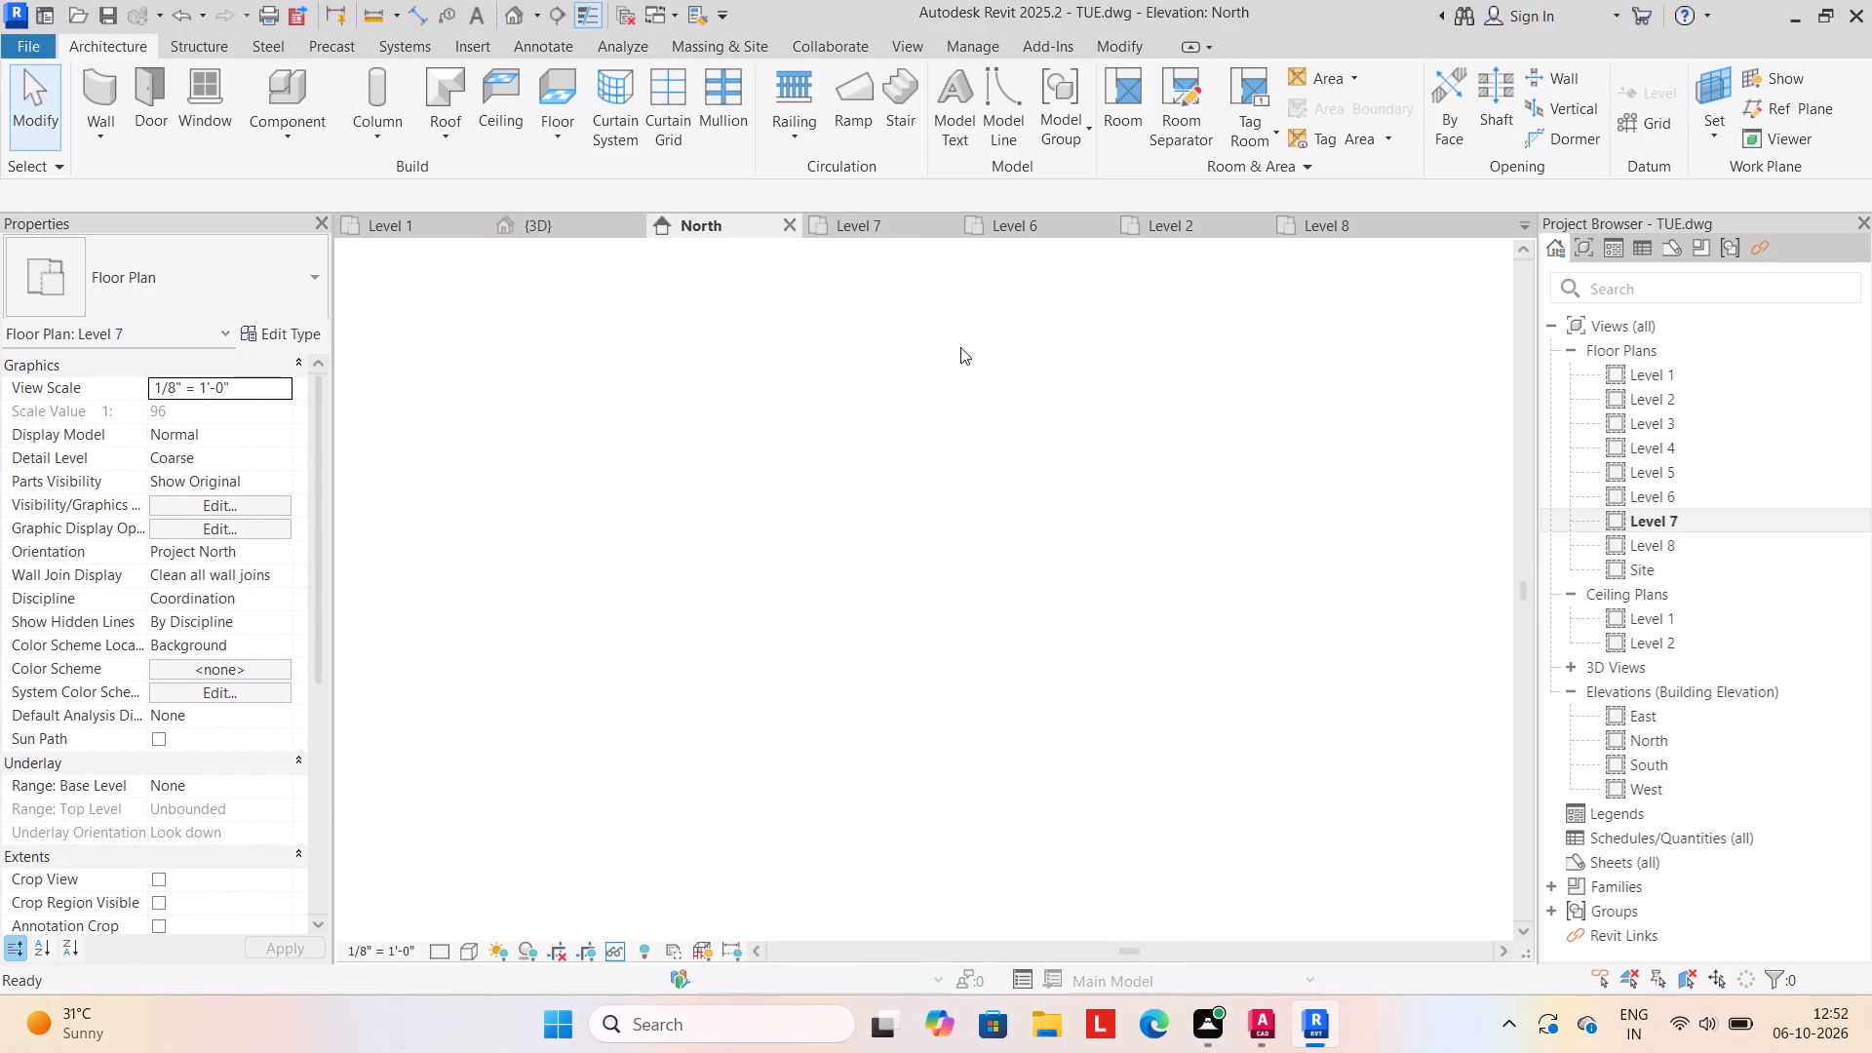
left_click(1021, 223)
scroll(936, 538, "down", 1)
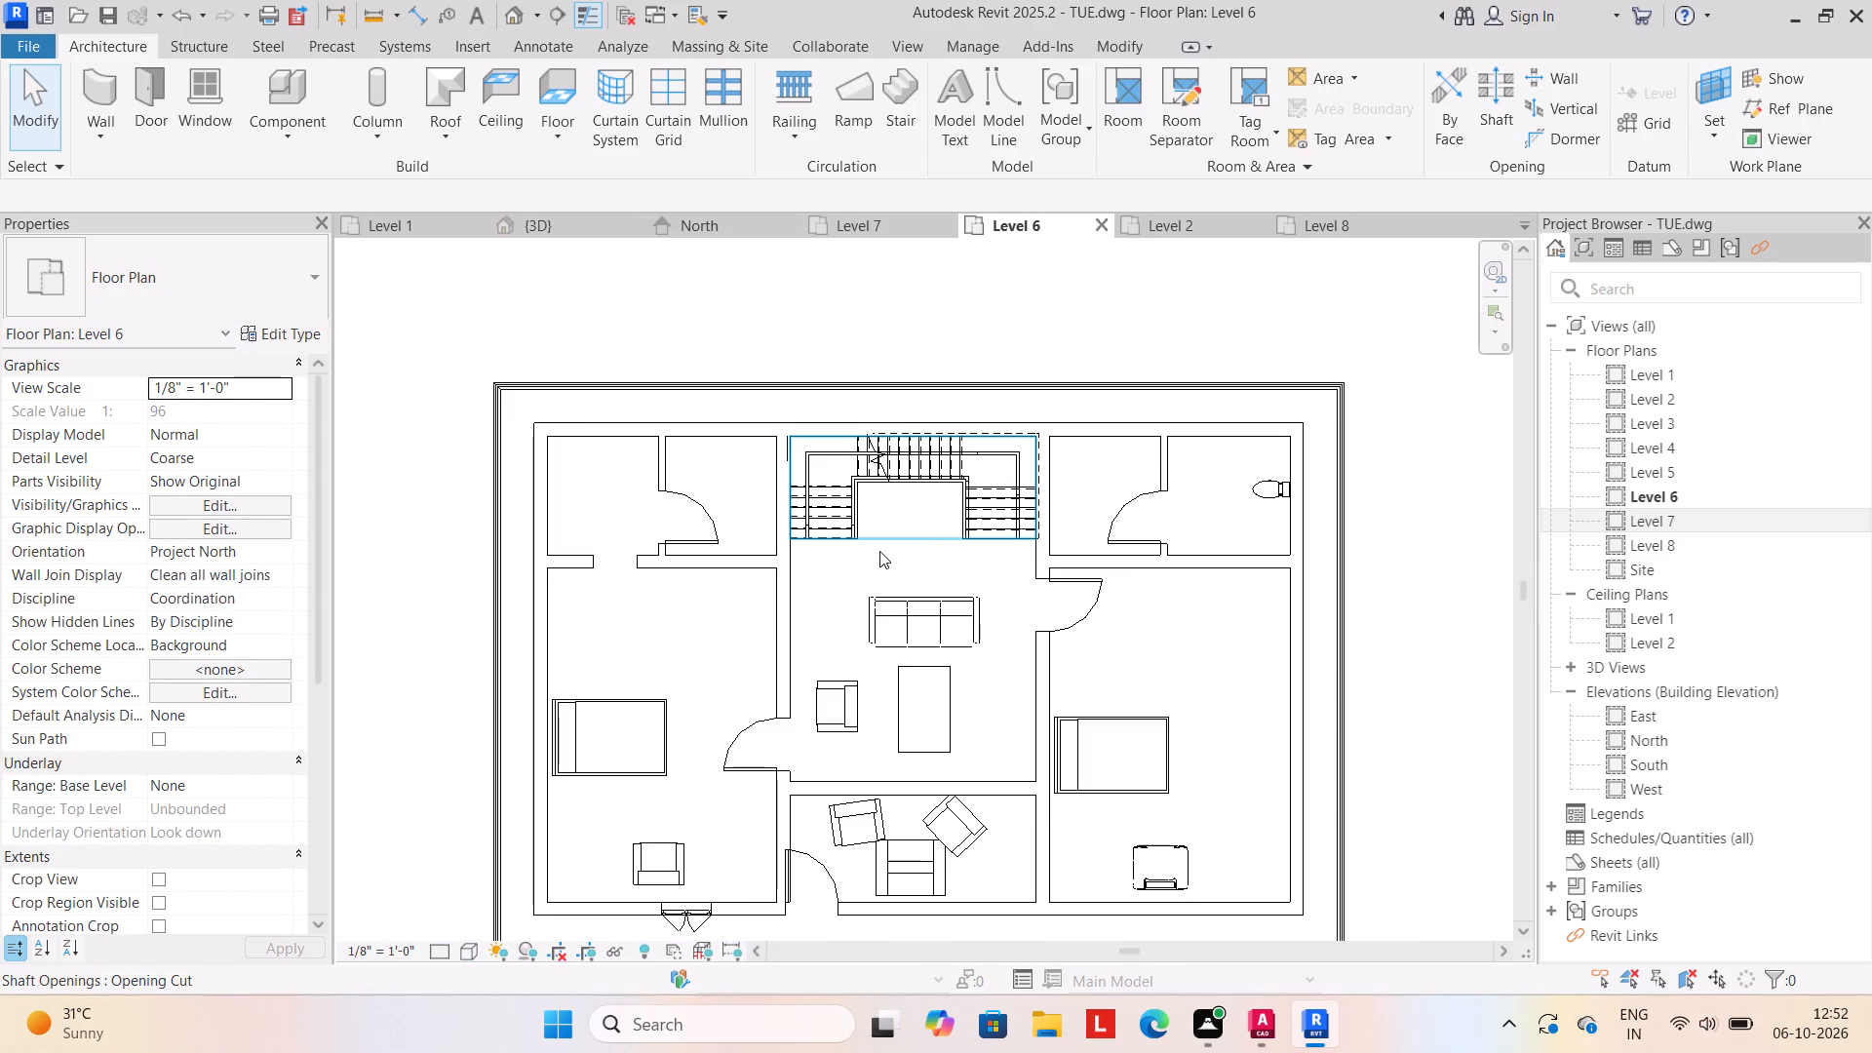
scroll(848, 559, "down", 1)
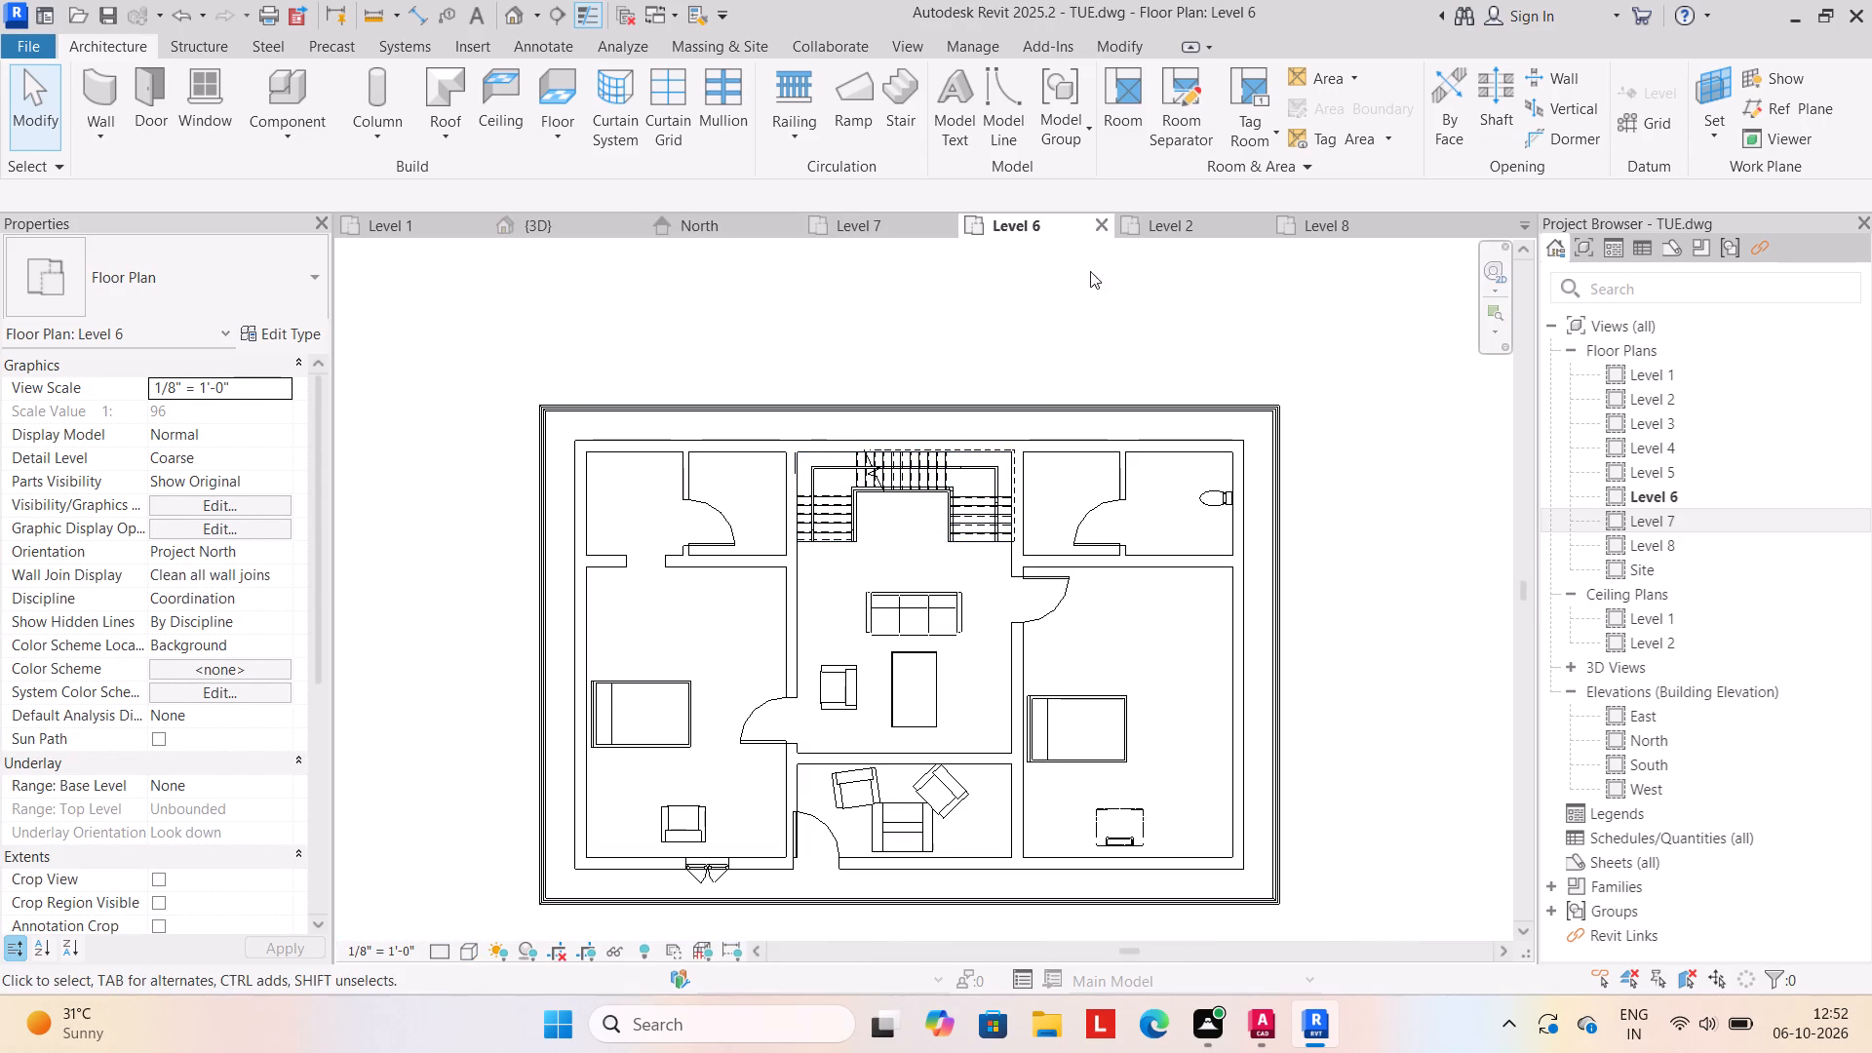
Draw a rectangle of 5'-0" high WALL9" walls on Level 7 around the roof stair, about 15'-1" by 6'-9", and check it in 3D.
left_click(873, 221)
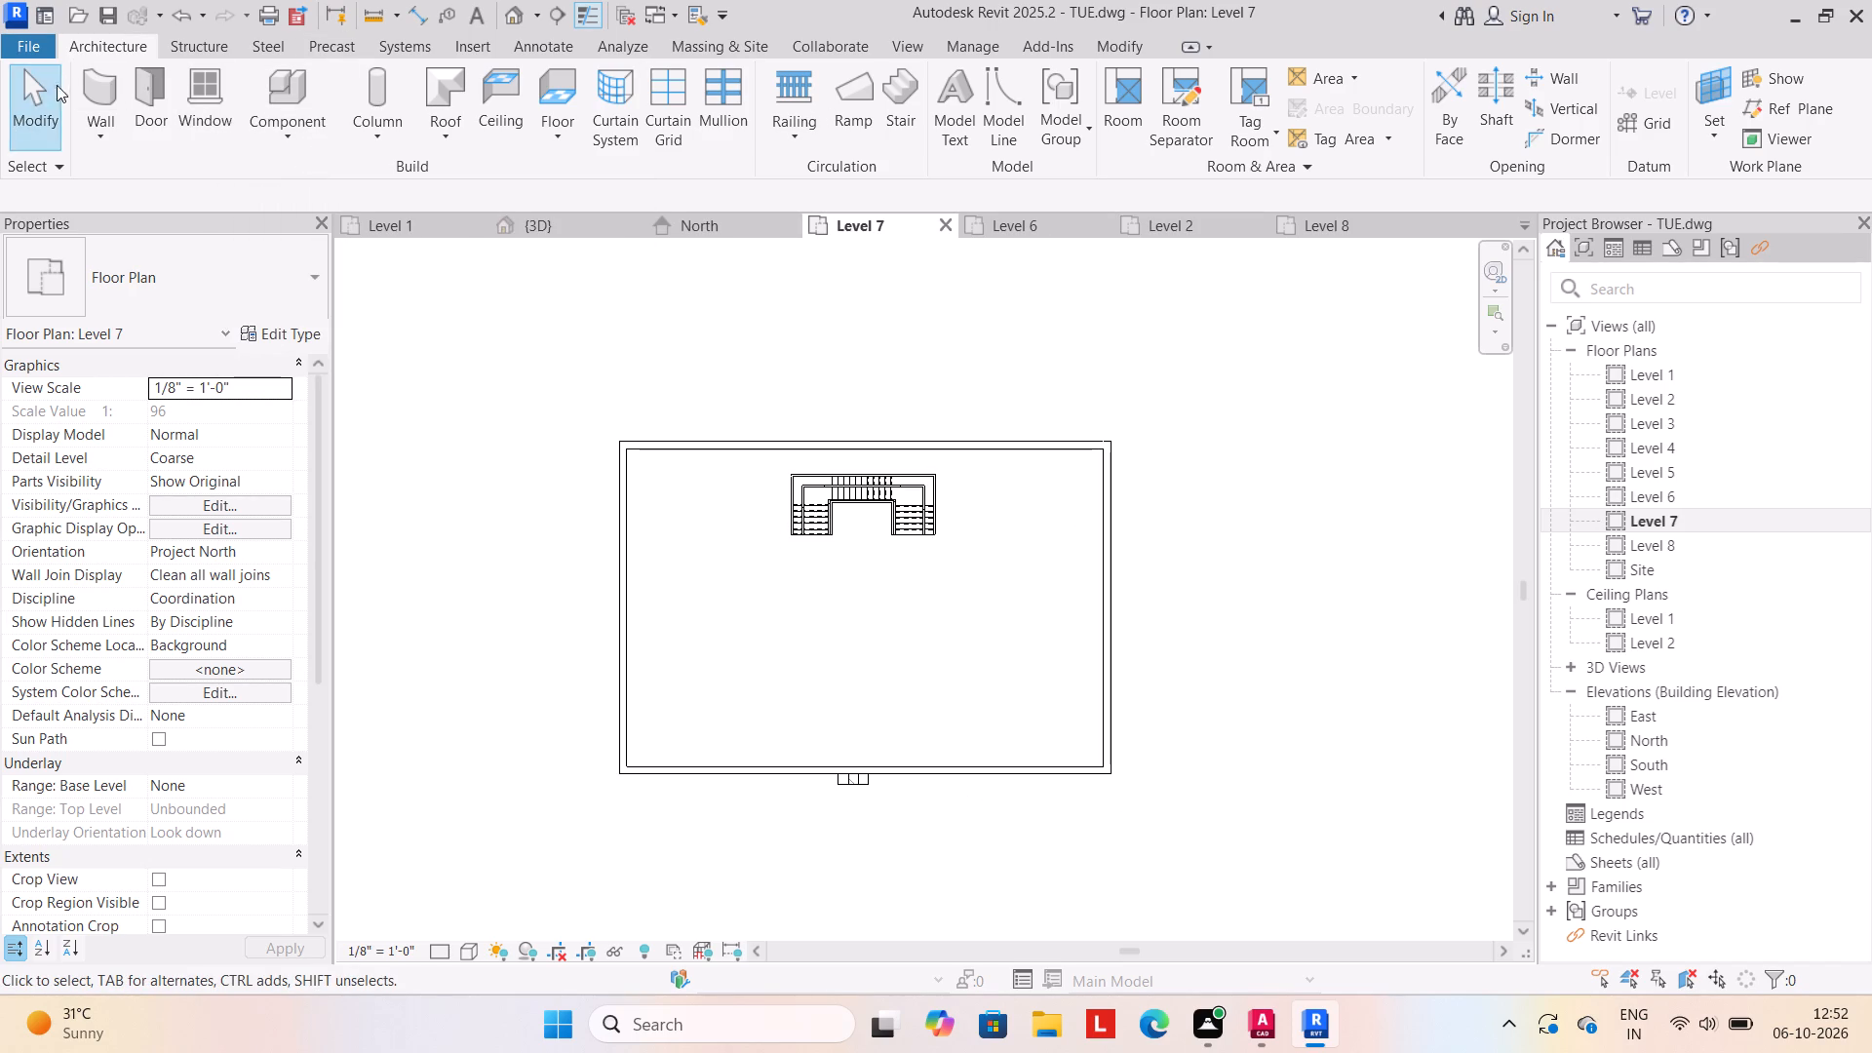
left_click(97, 135)
left_click(108, 175)
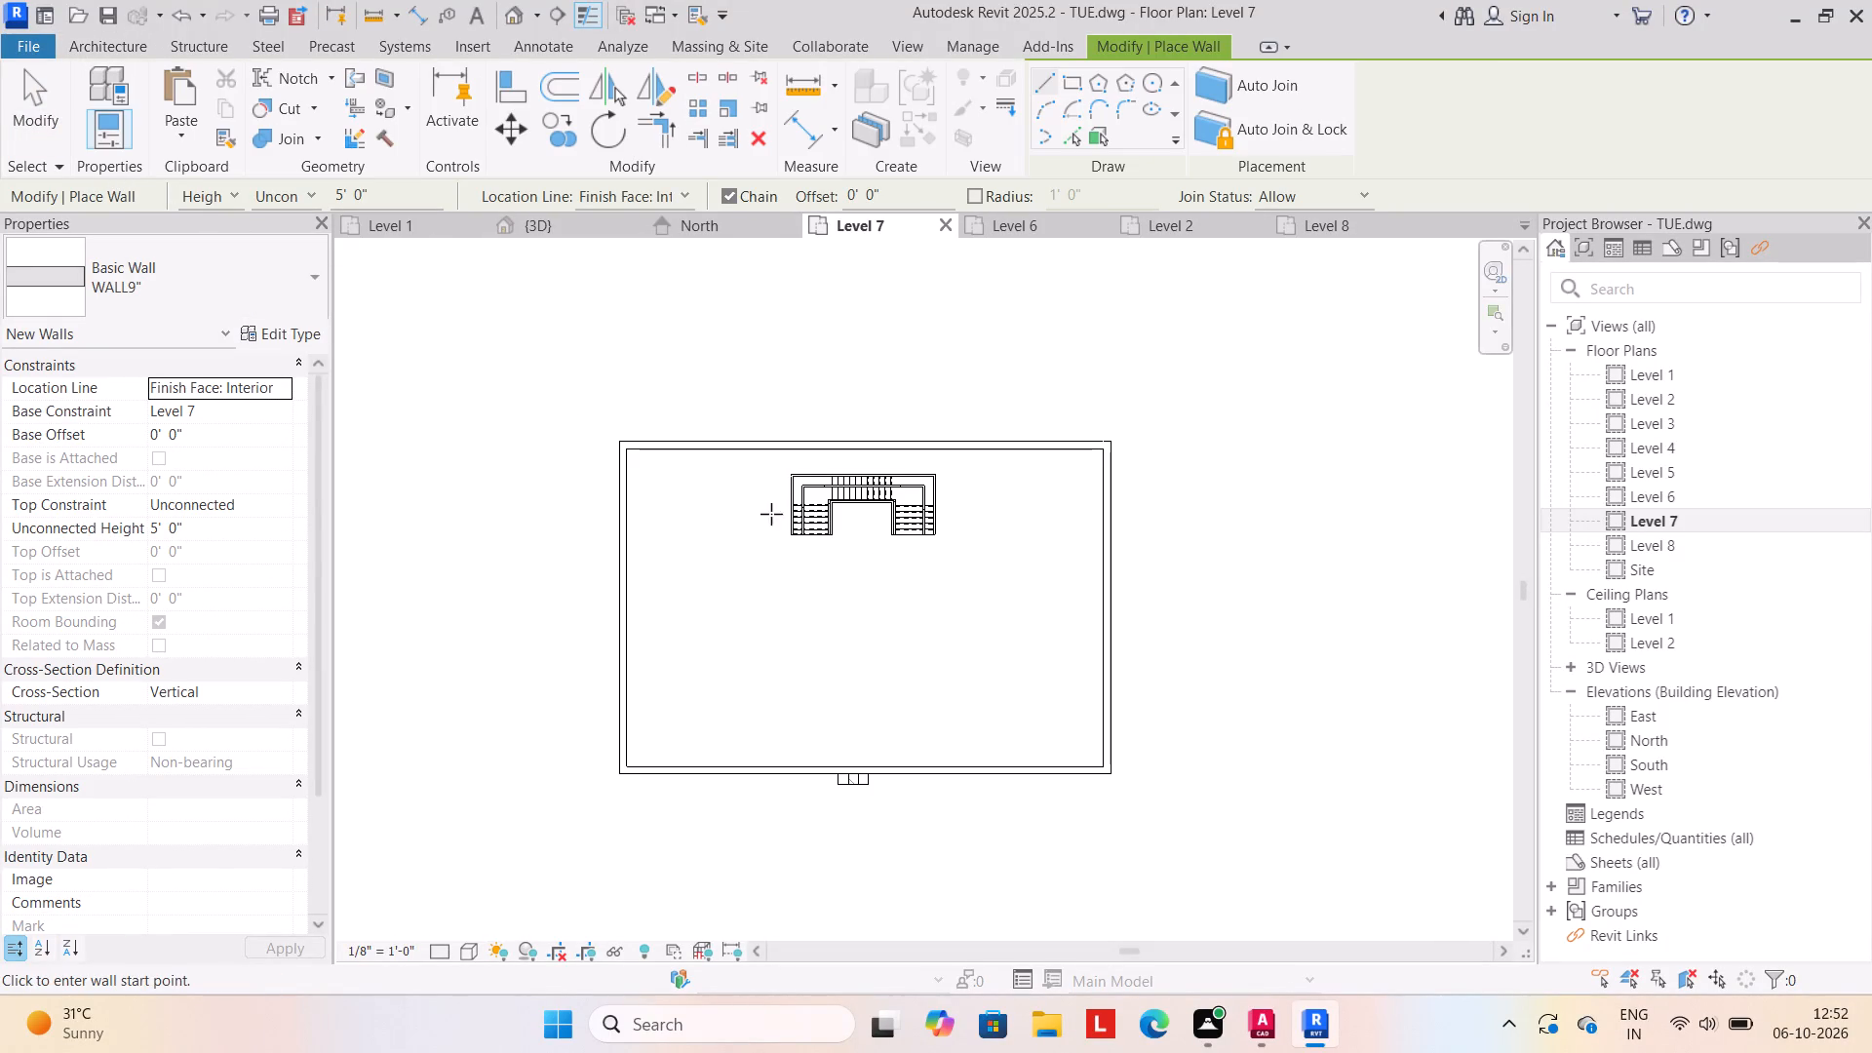
scroll(950, 564, "up", 2)
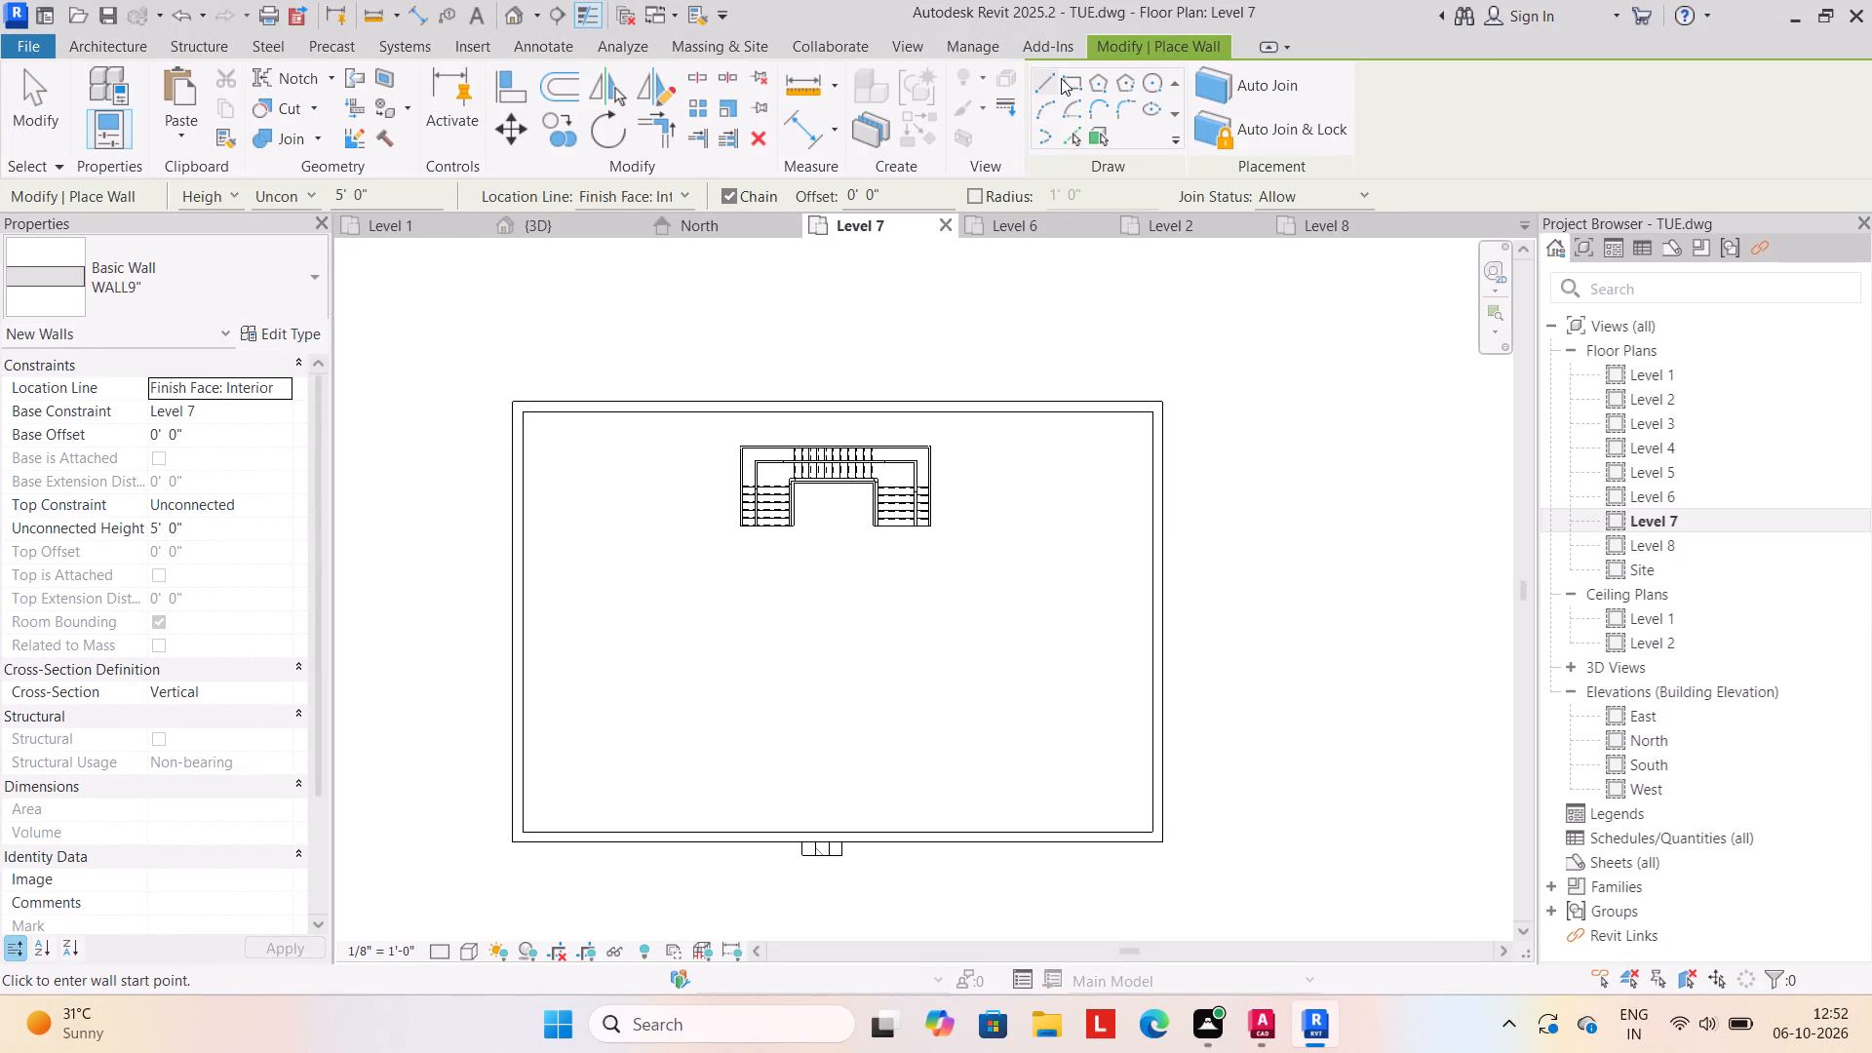
left_click(1063, 76)
scroll(611, 502, "up", 3)
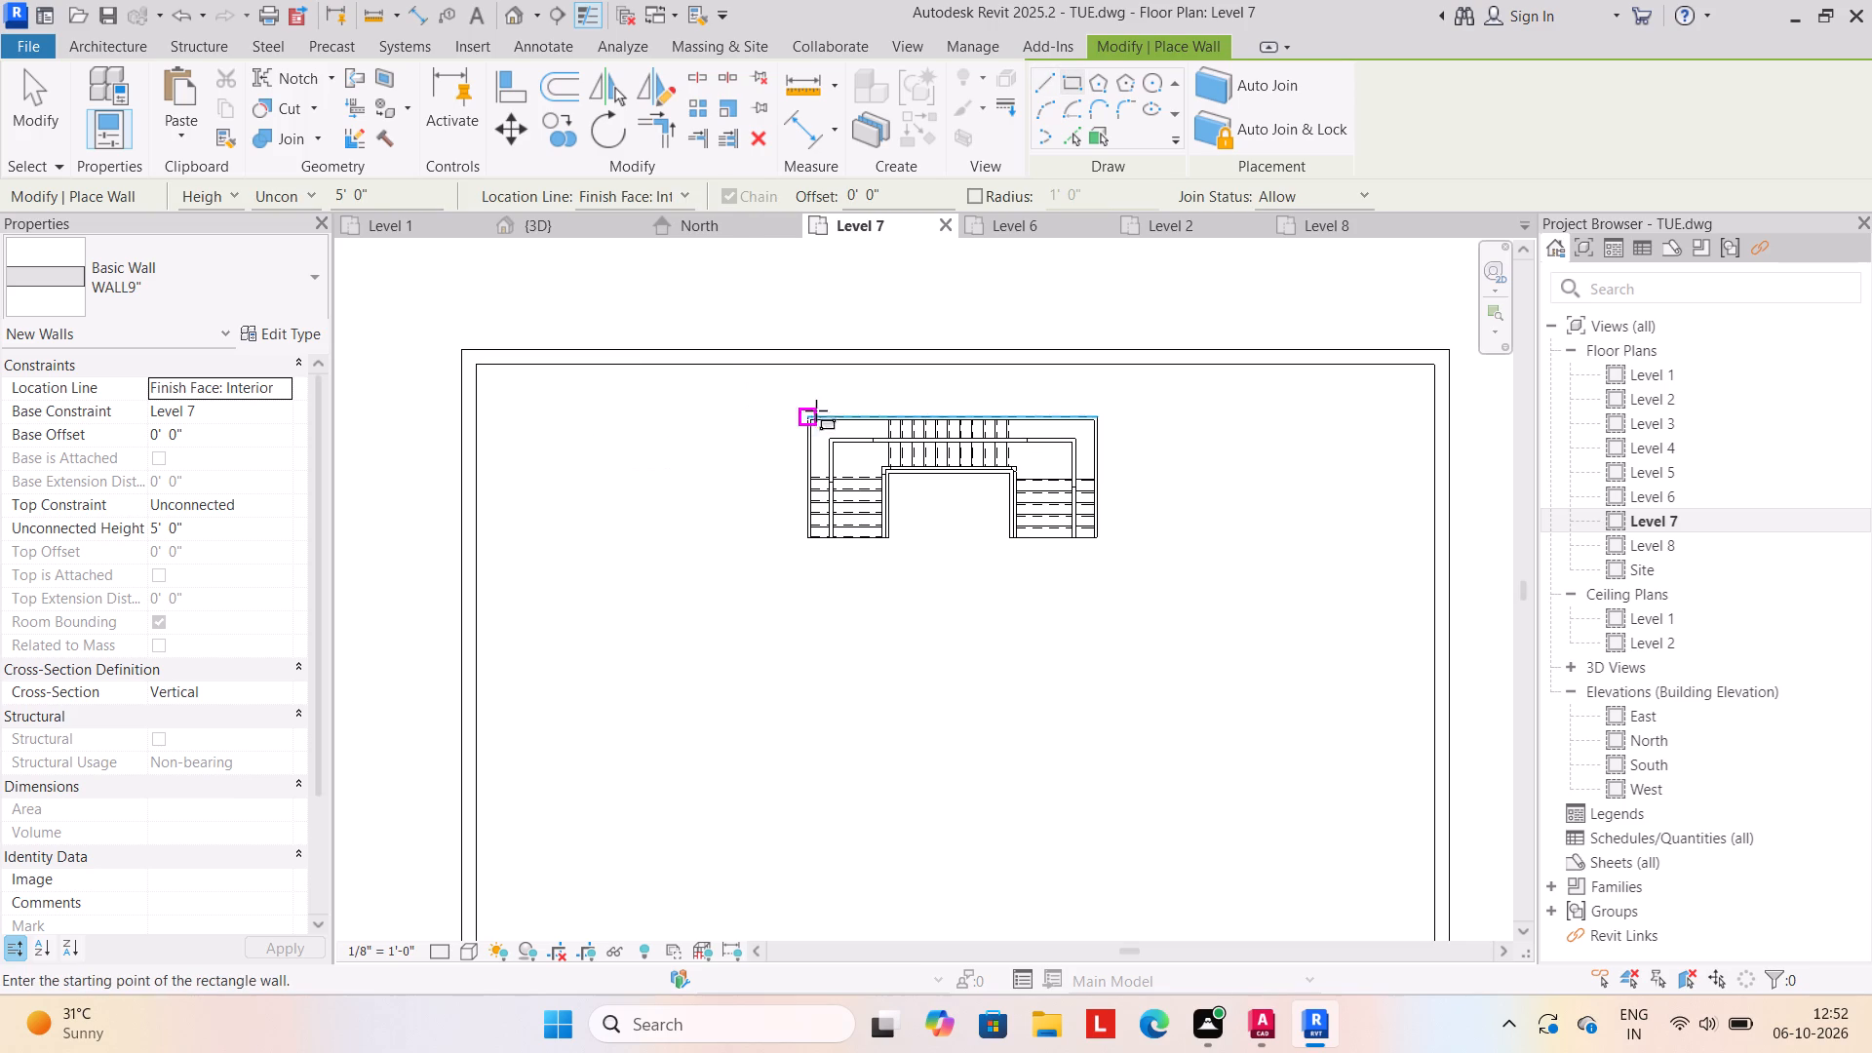
left_click(806, 416)
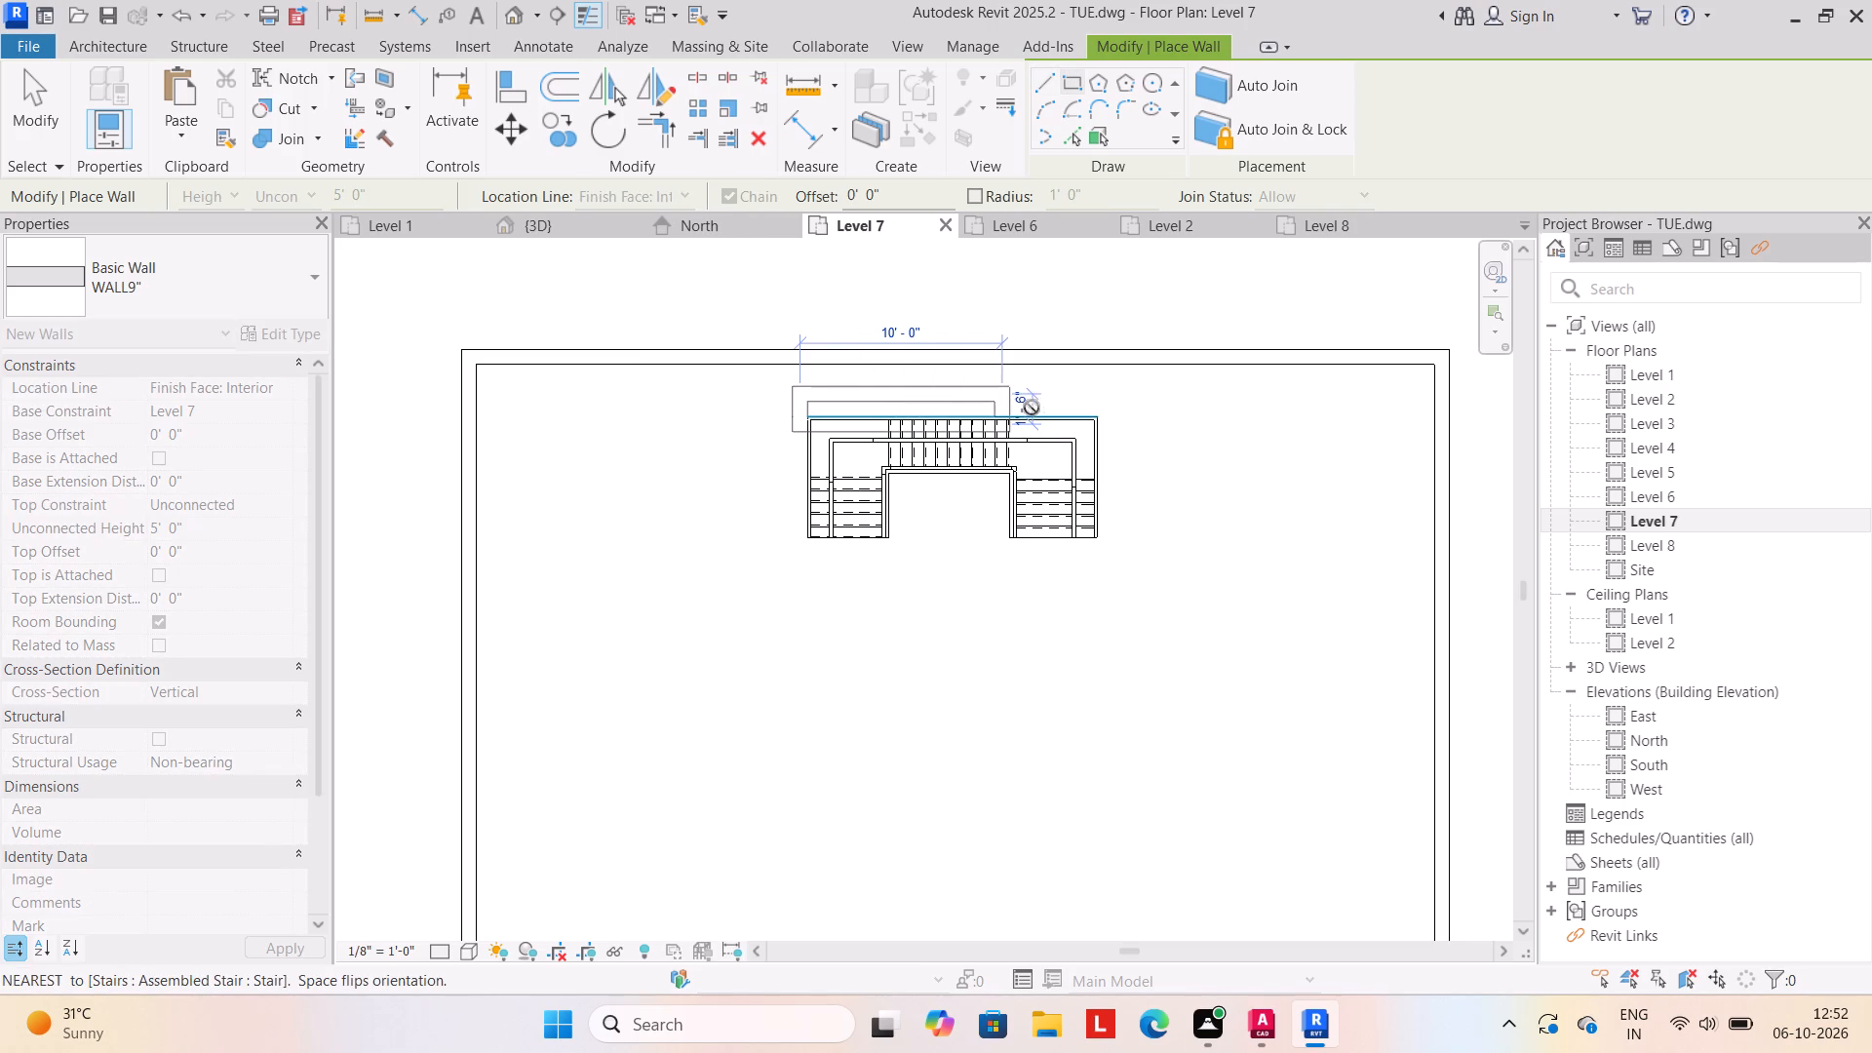
left_click(1100, 540)
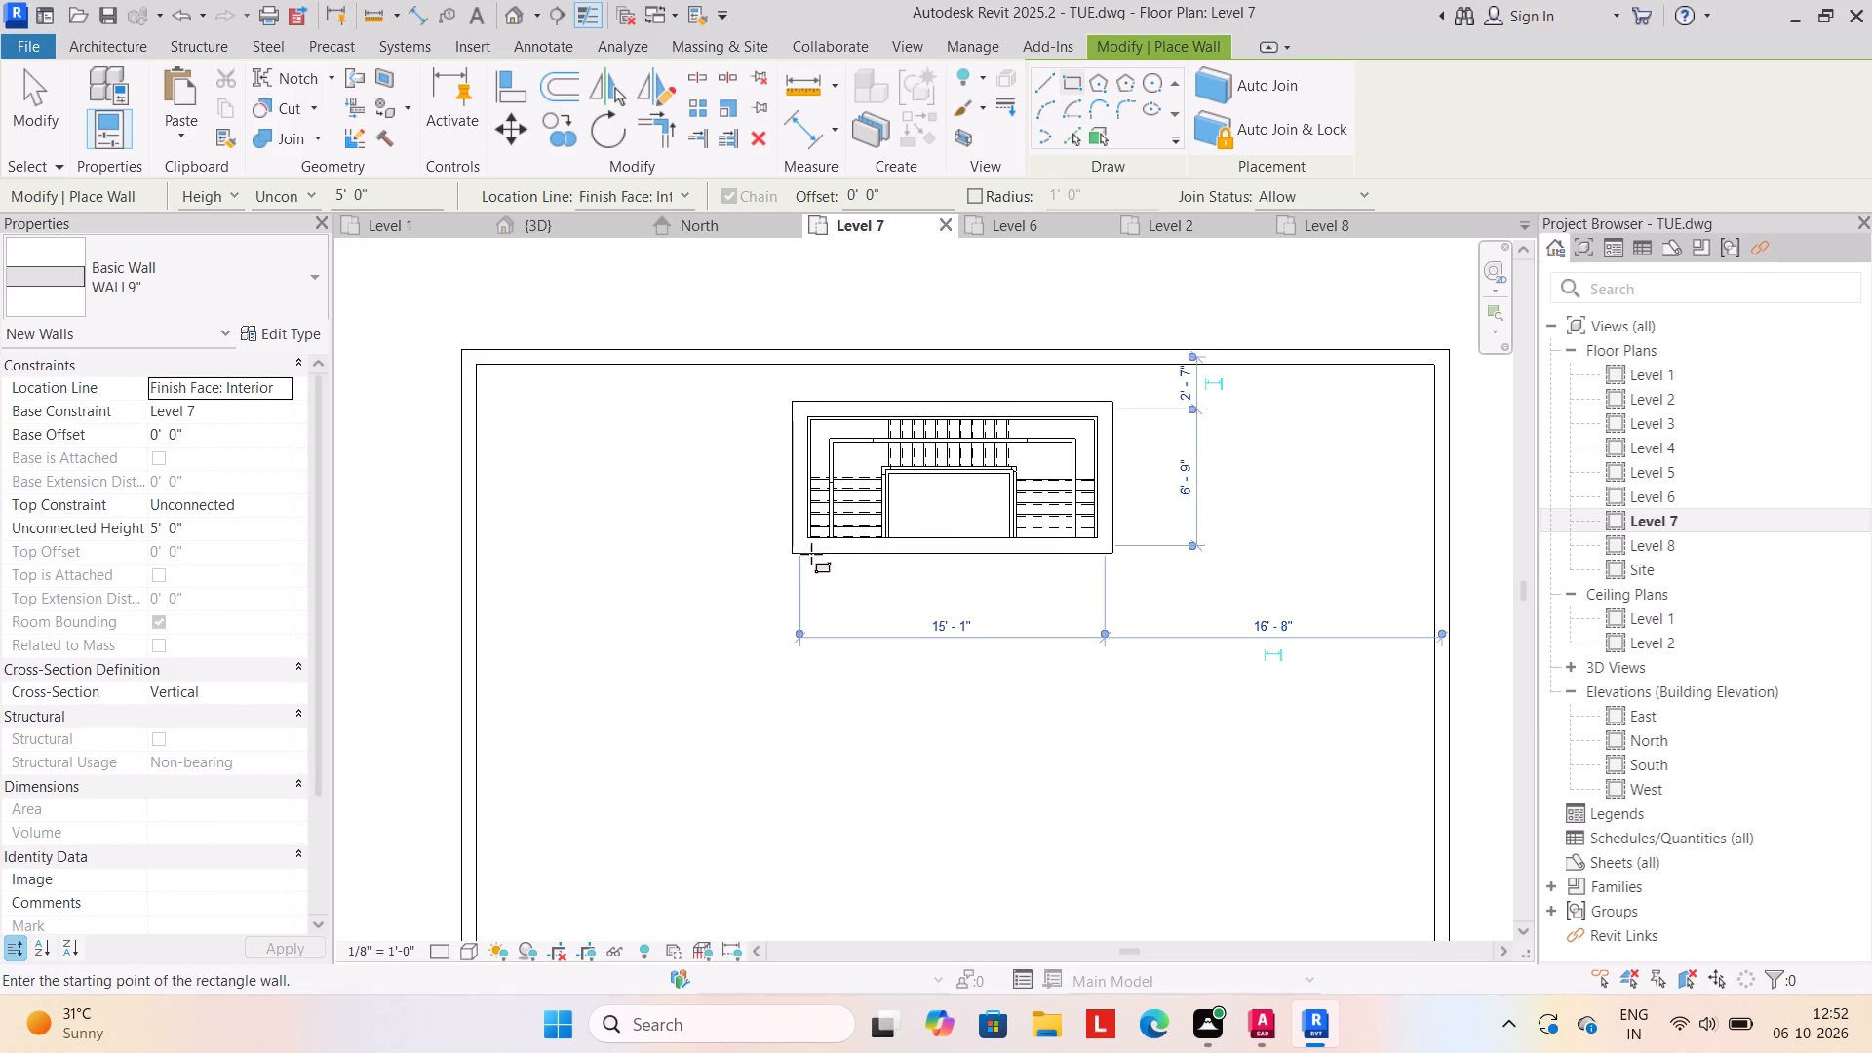
key("Escape")
key("Escape")
left_click(532, 225)
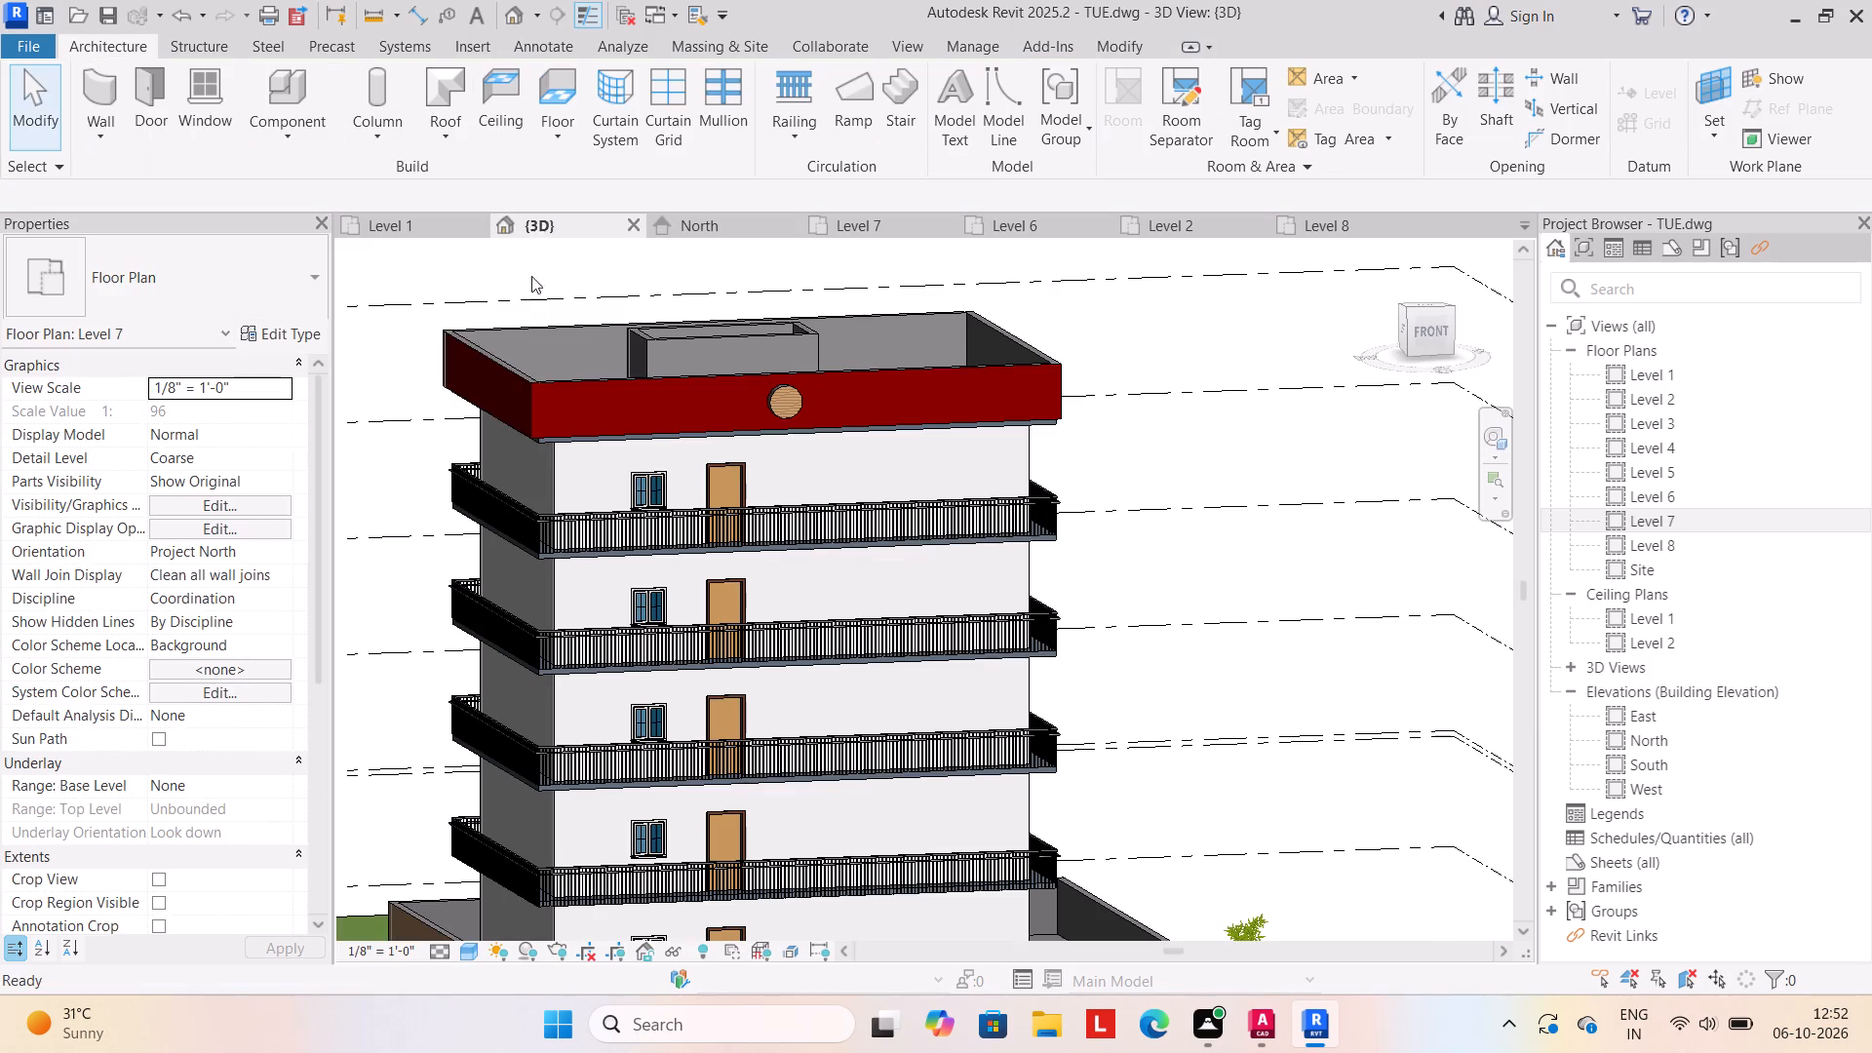
key("Escape")
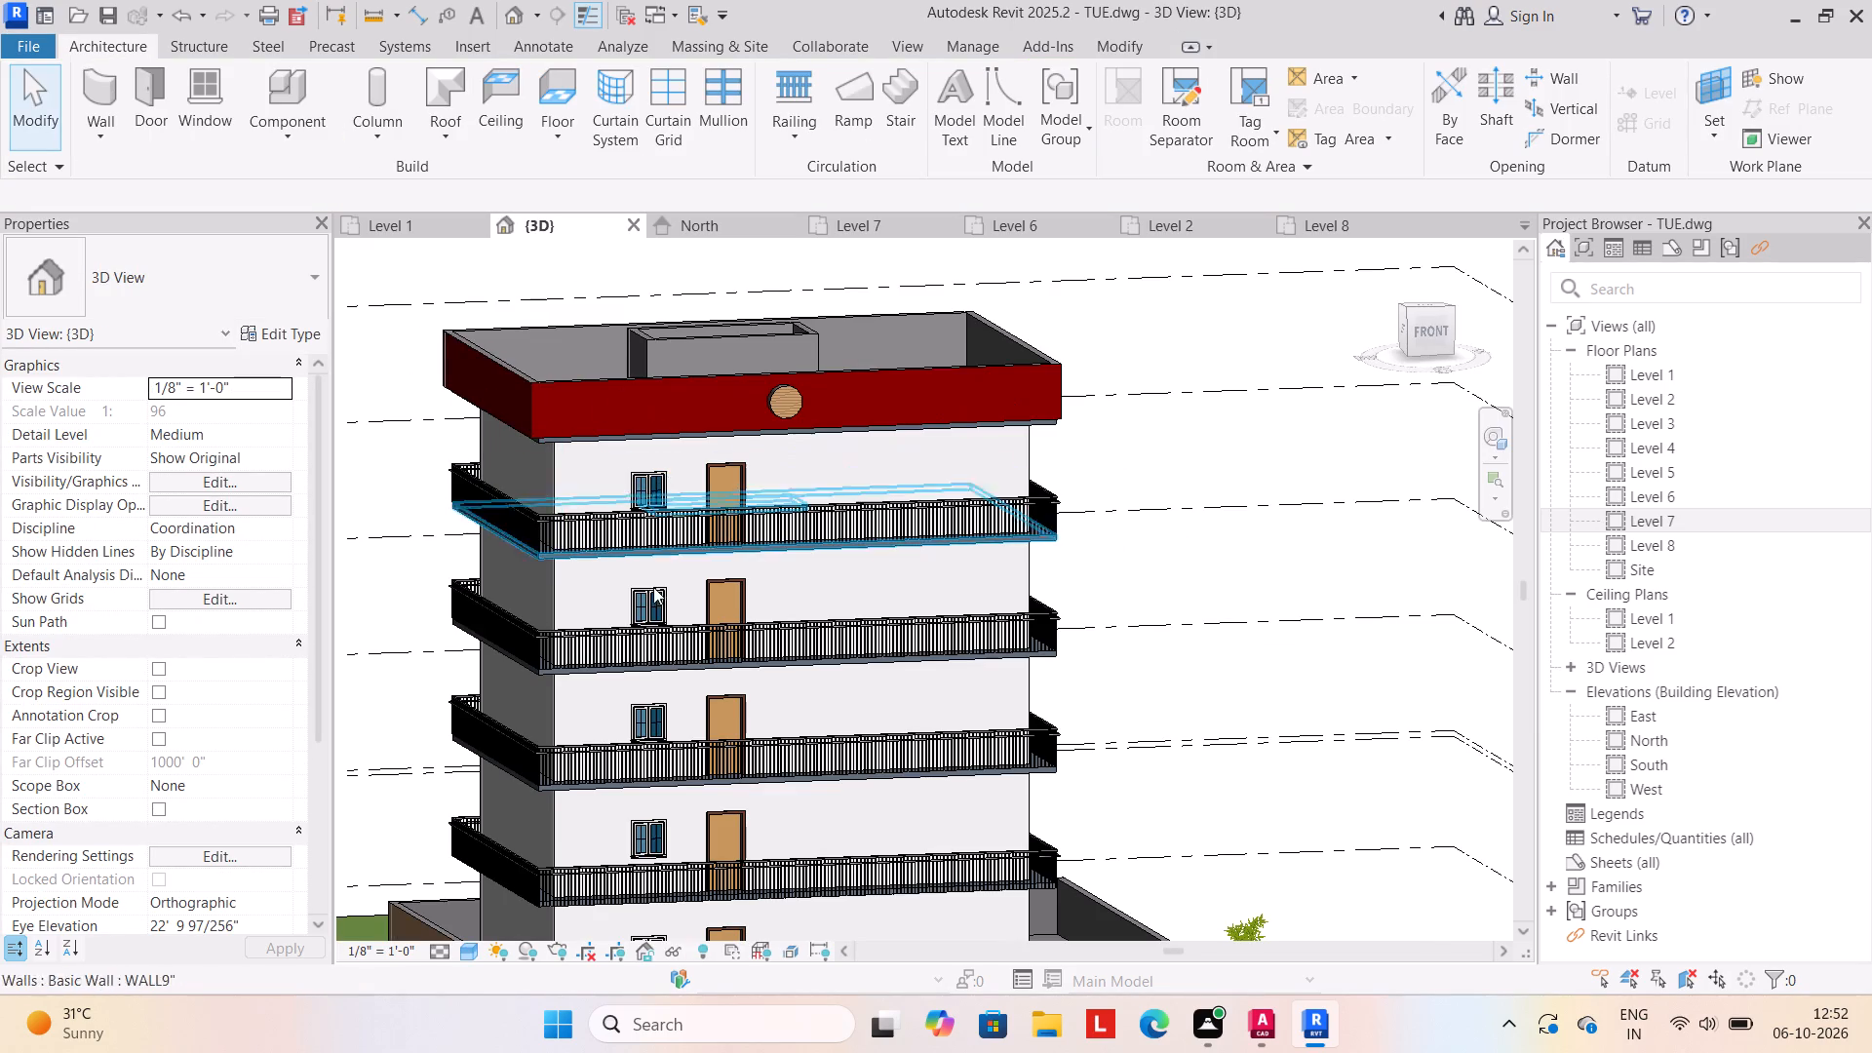
middle_click_drag(645, 631, 626, 689, "shift")
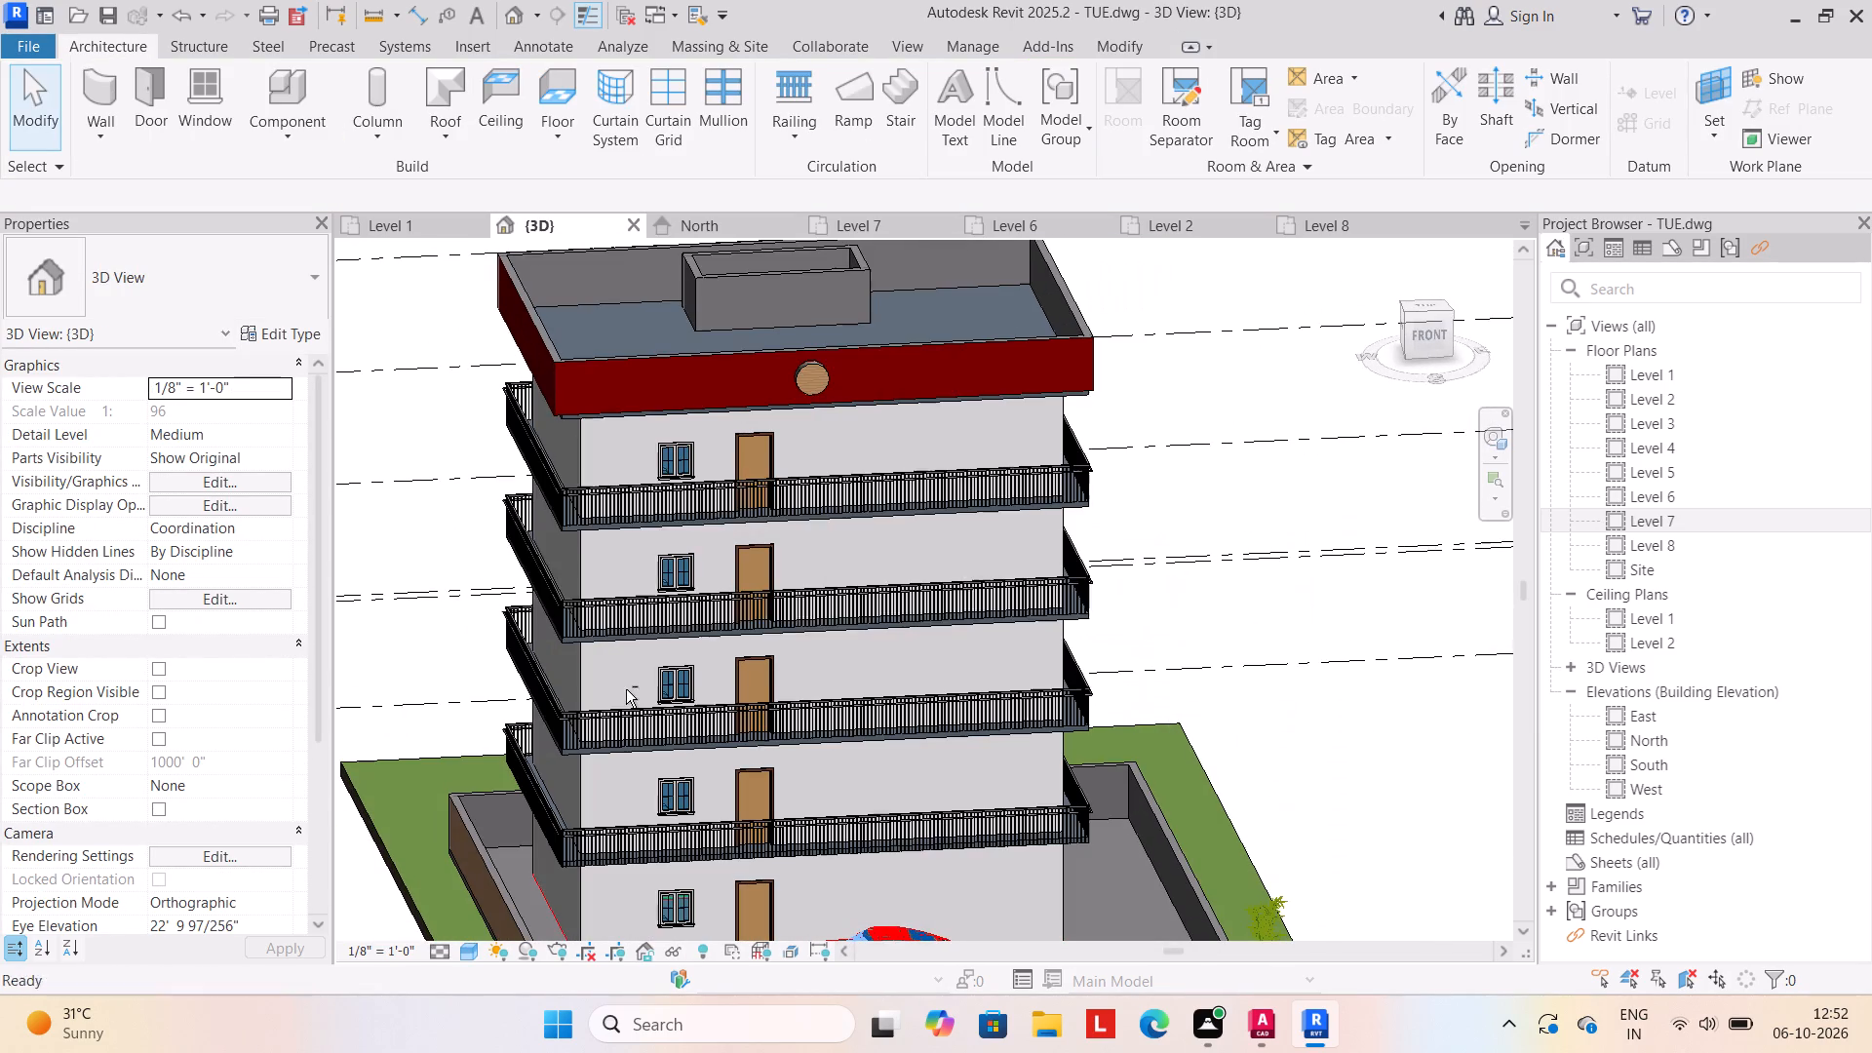
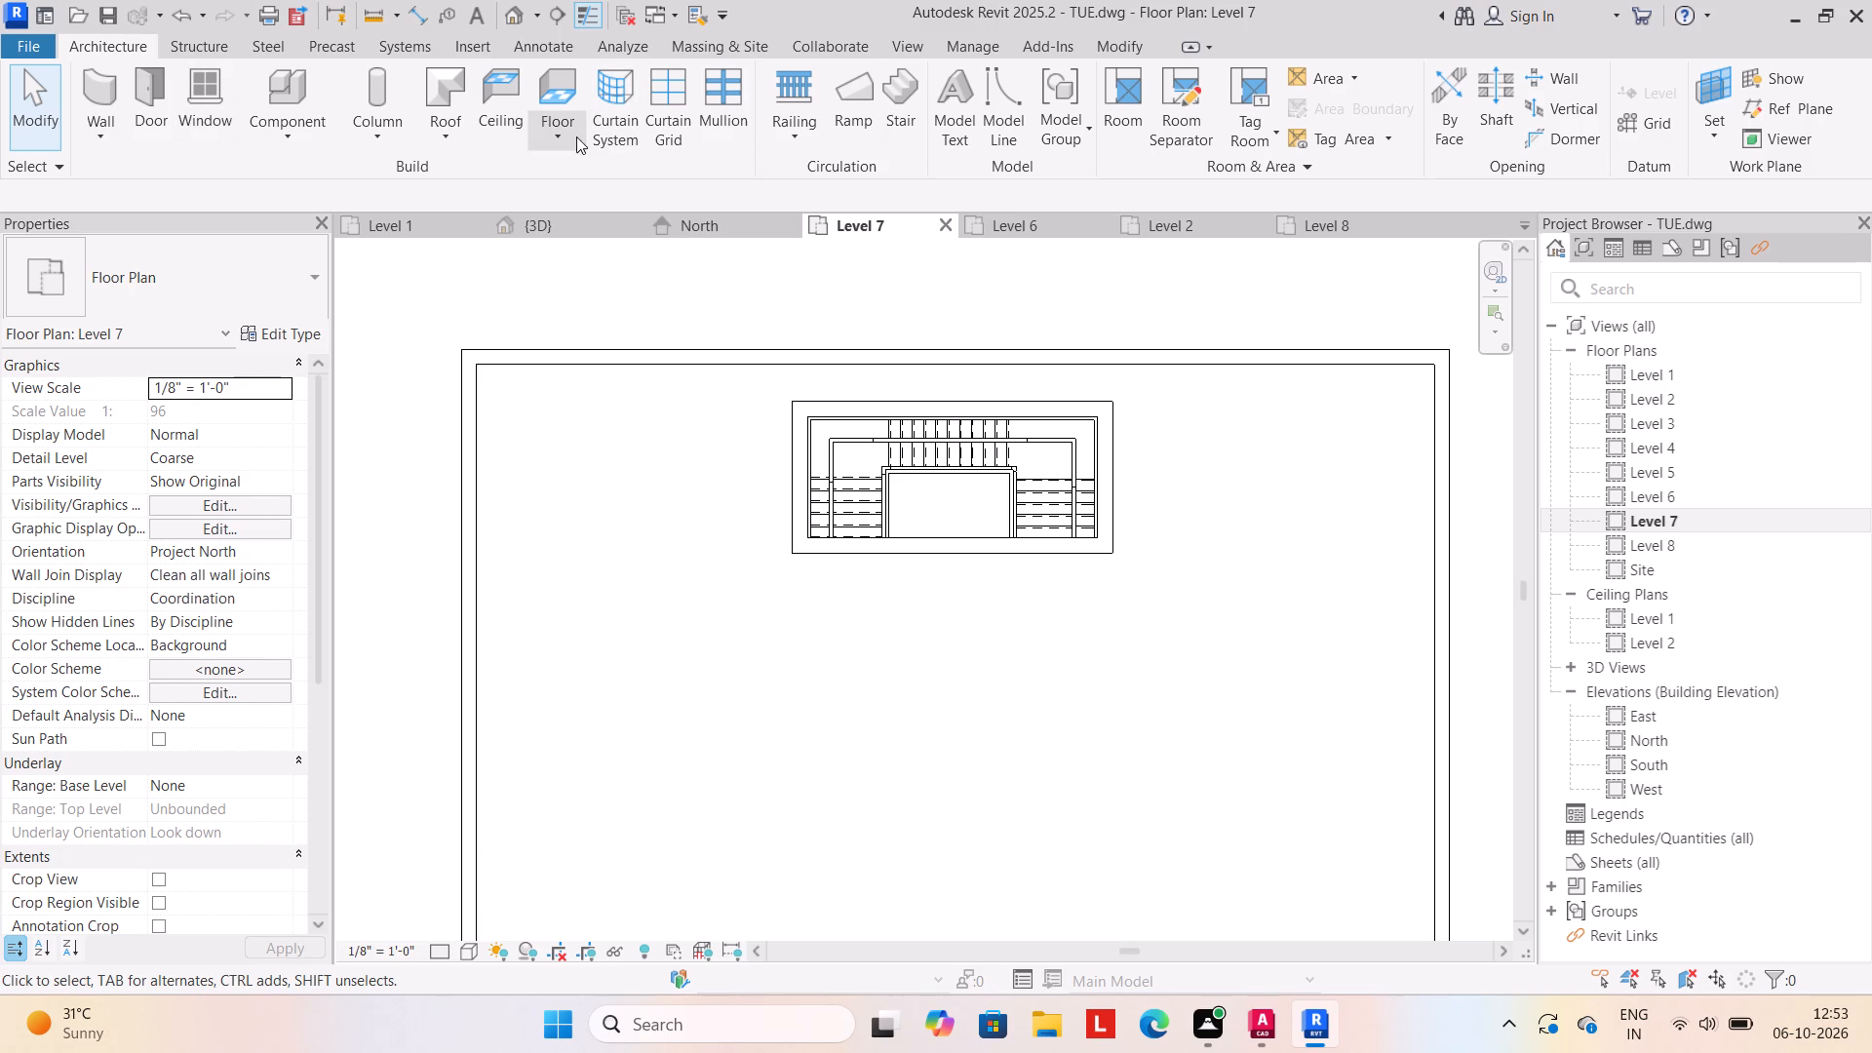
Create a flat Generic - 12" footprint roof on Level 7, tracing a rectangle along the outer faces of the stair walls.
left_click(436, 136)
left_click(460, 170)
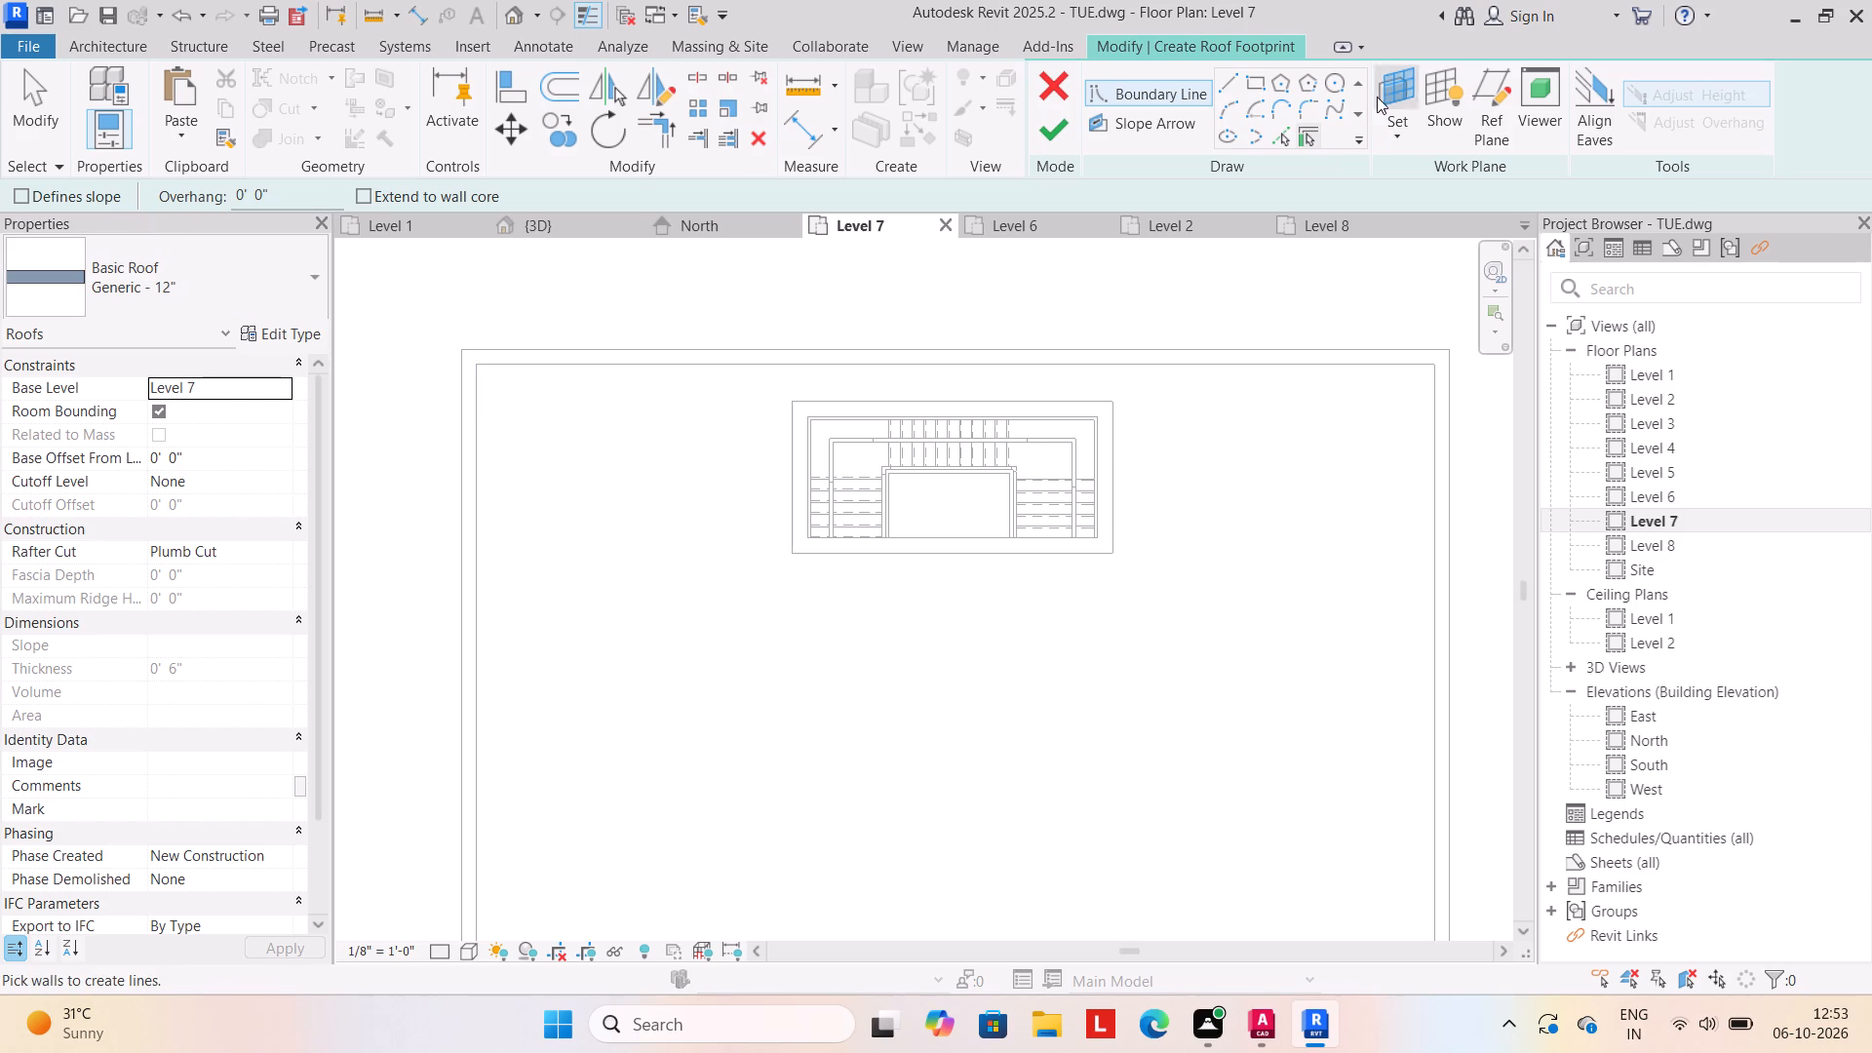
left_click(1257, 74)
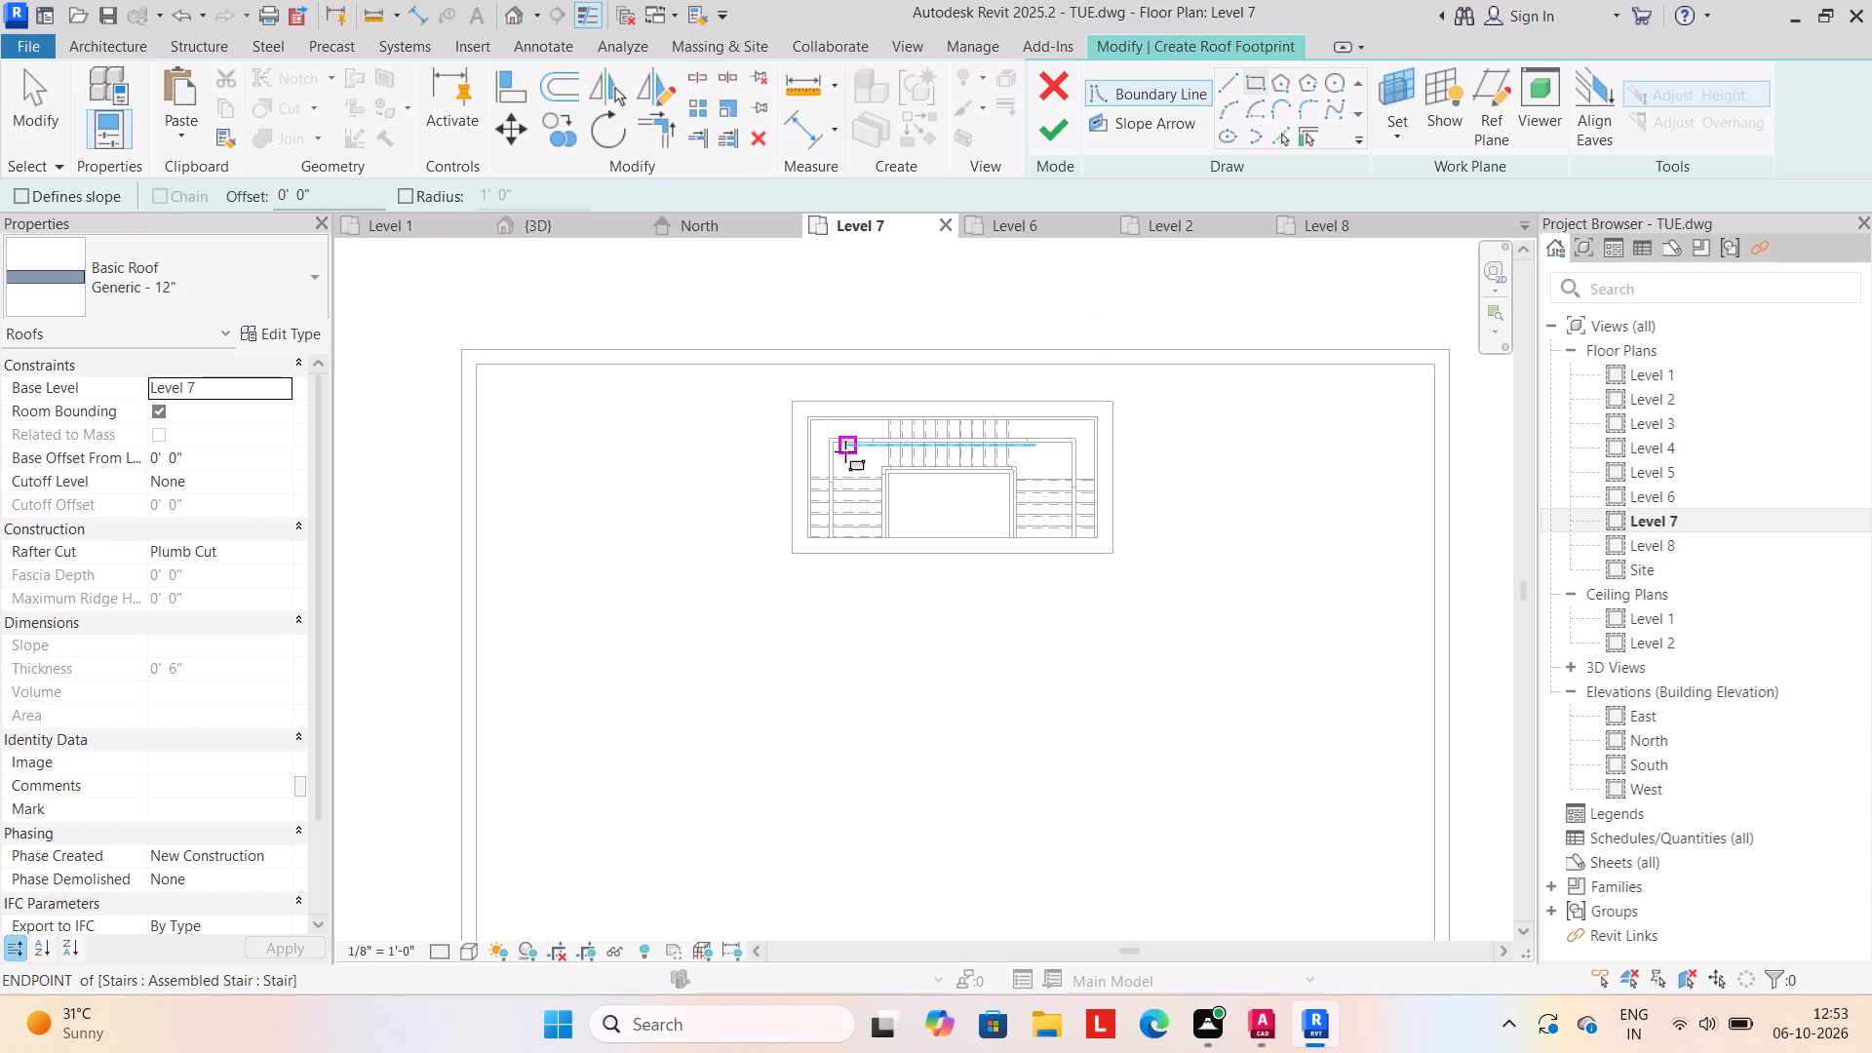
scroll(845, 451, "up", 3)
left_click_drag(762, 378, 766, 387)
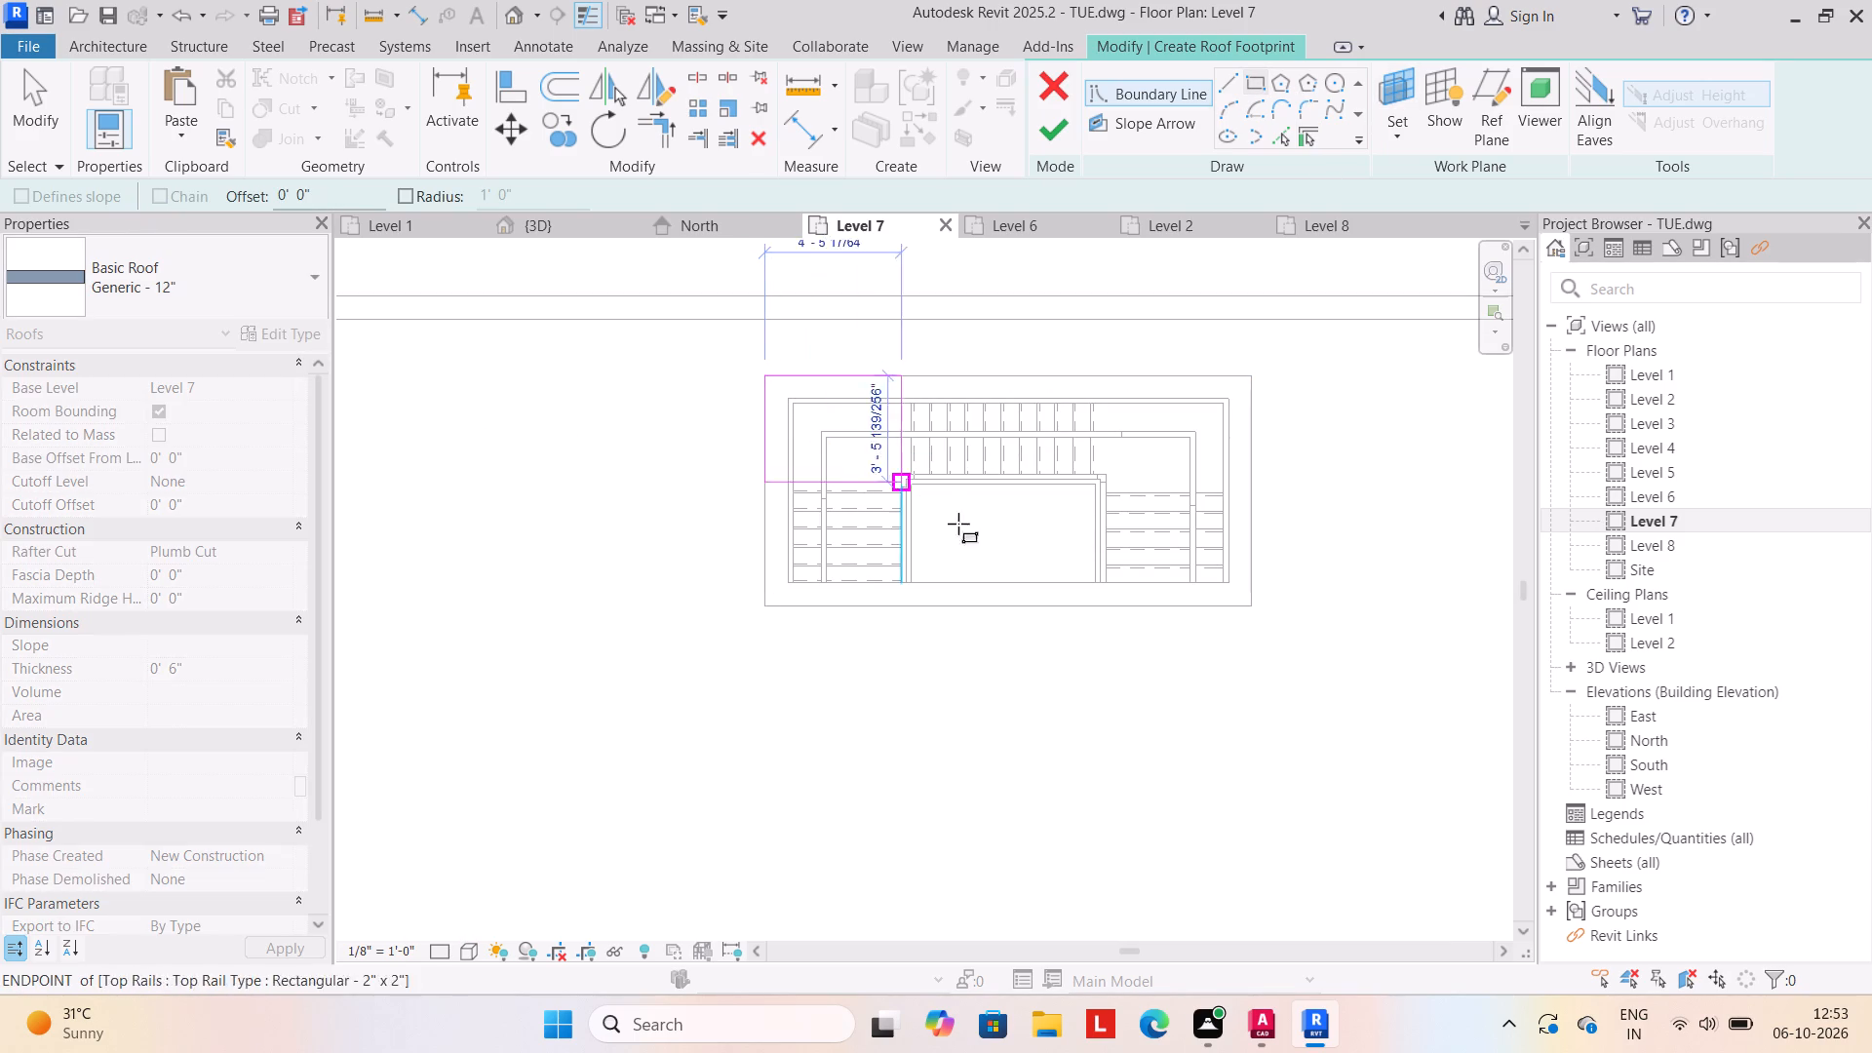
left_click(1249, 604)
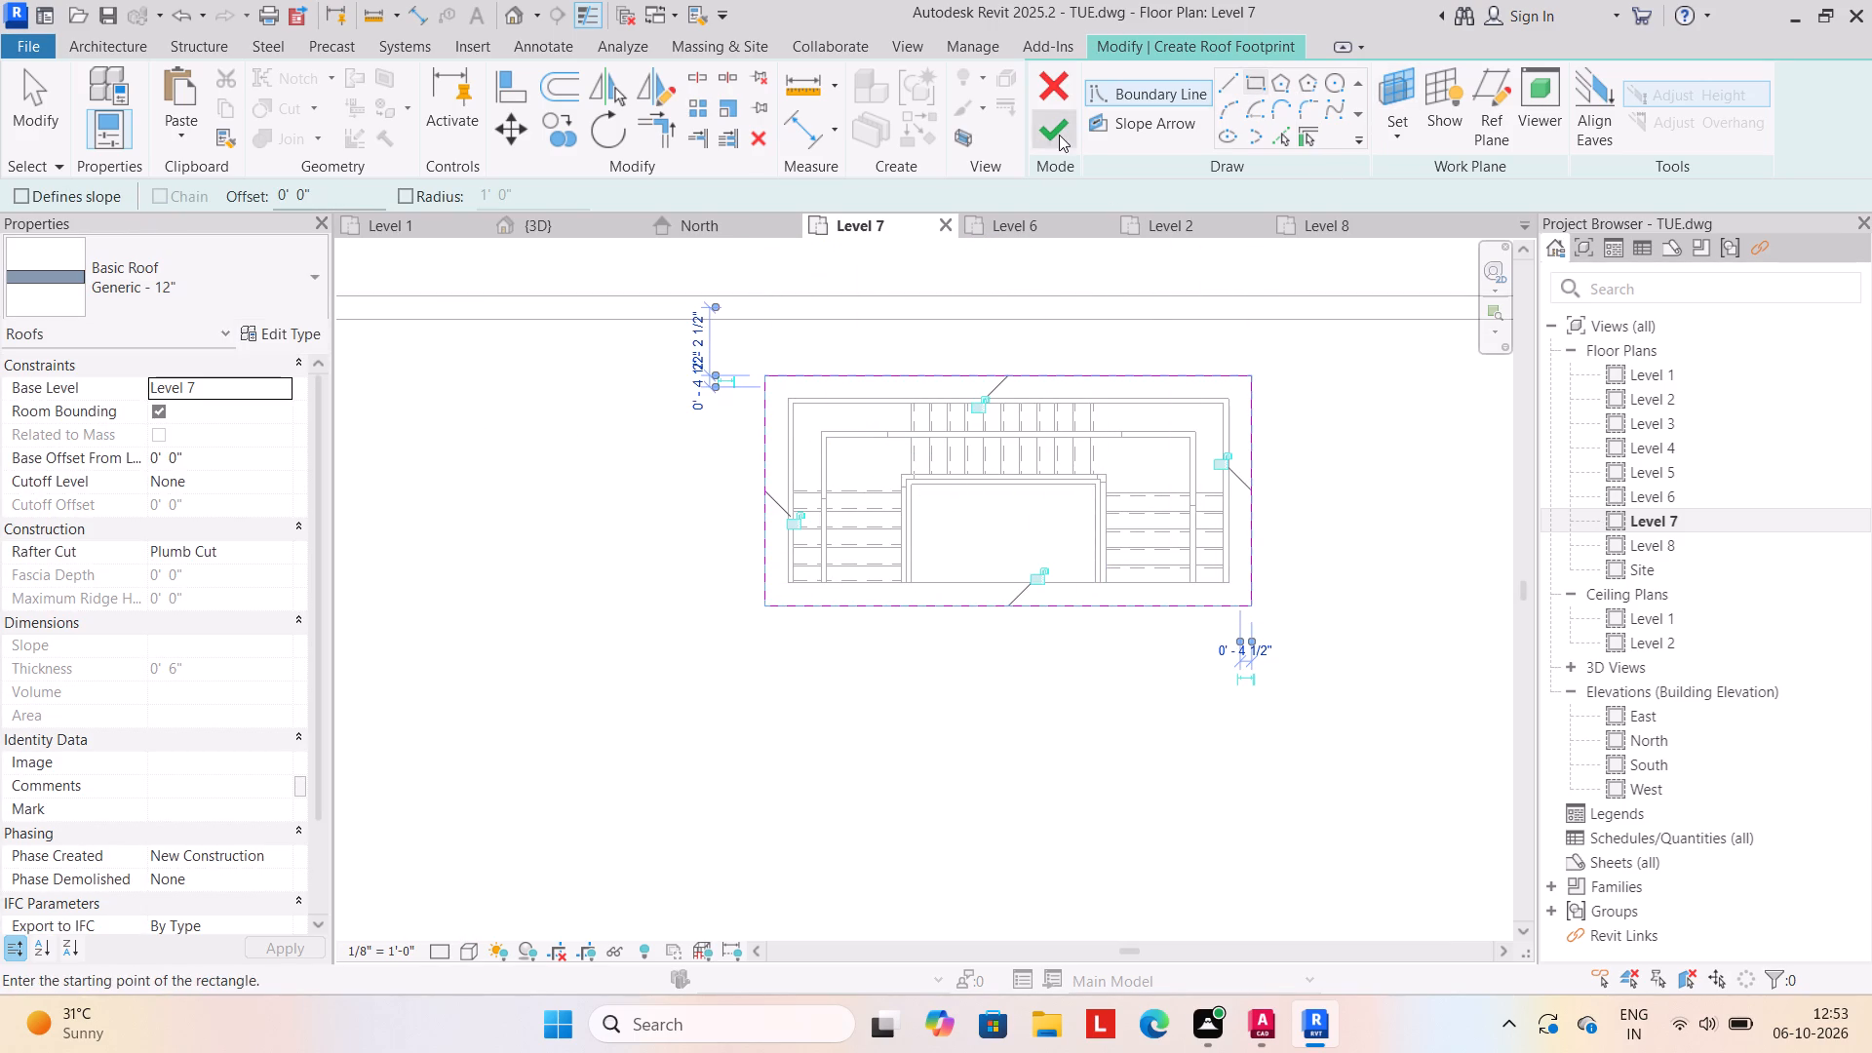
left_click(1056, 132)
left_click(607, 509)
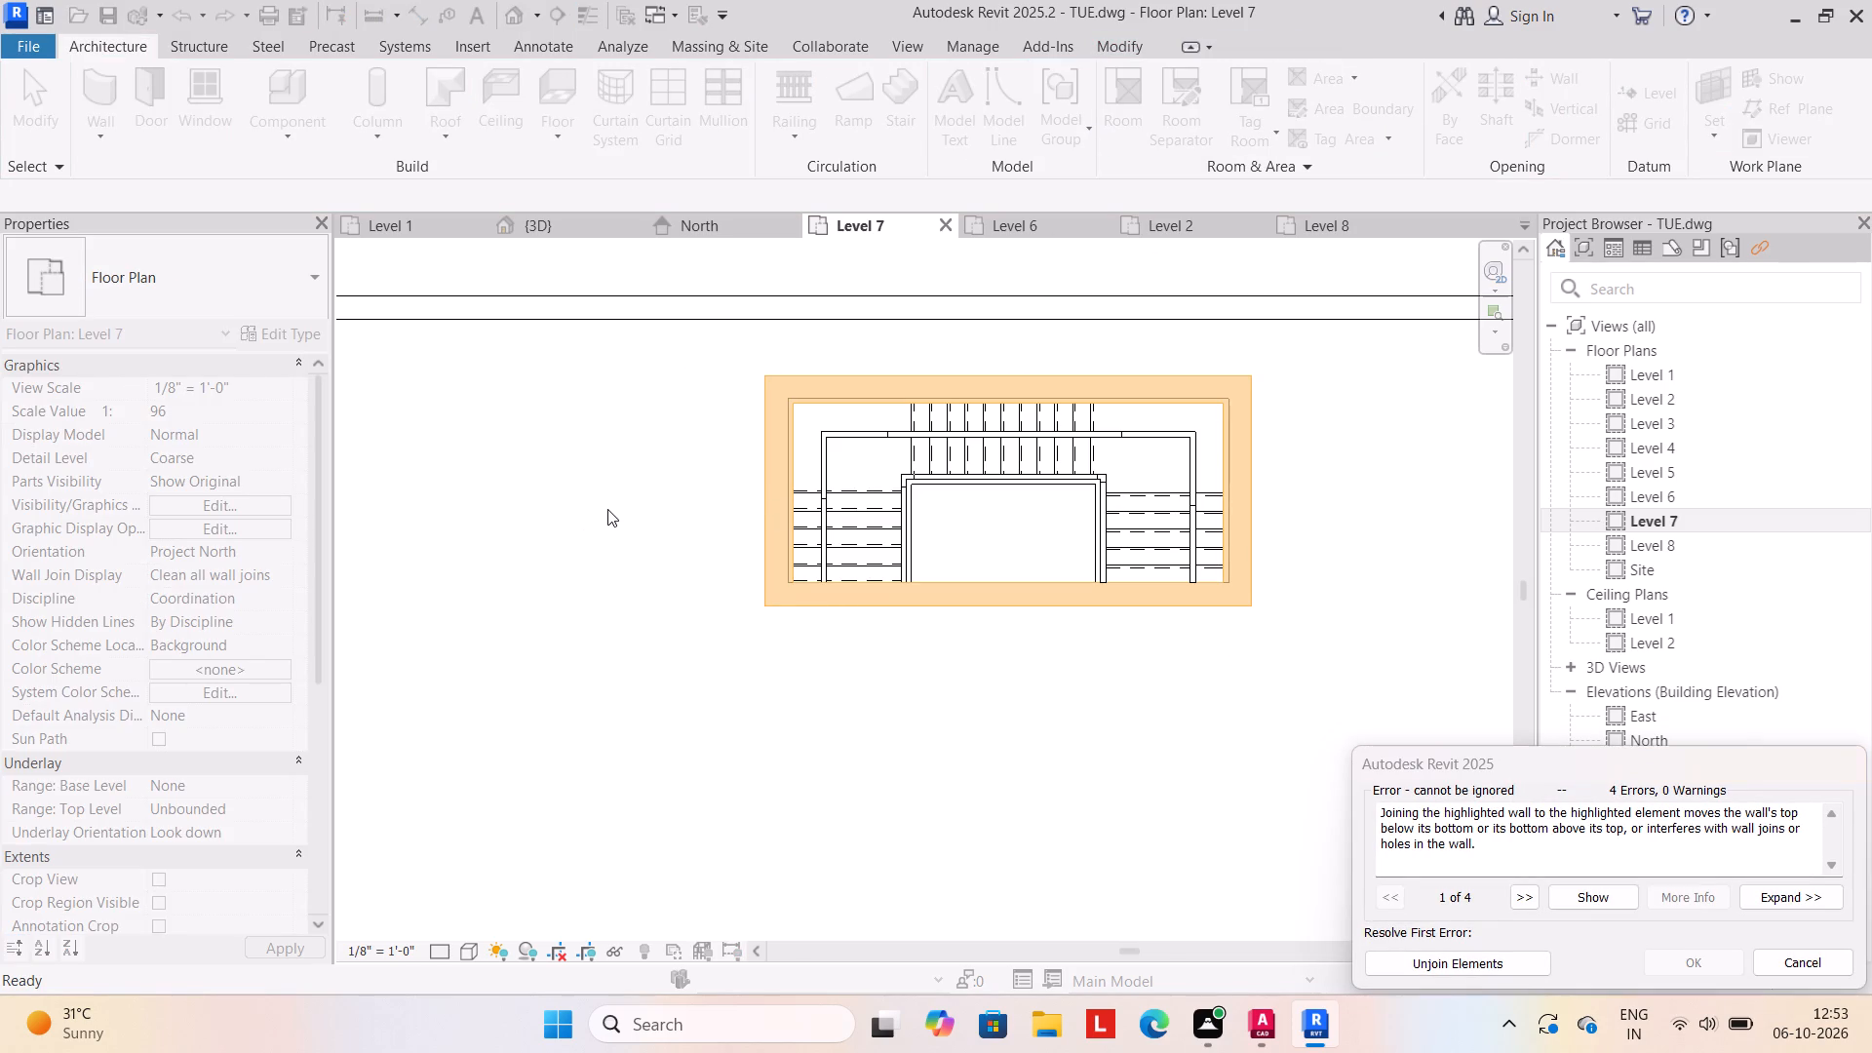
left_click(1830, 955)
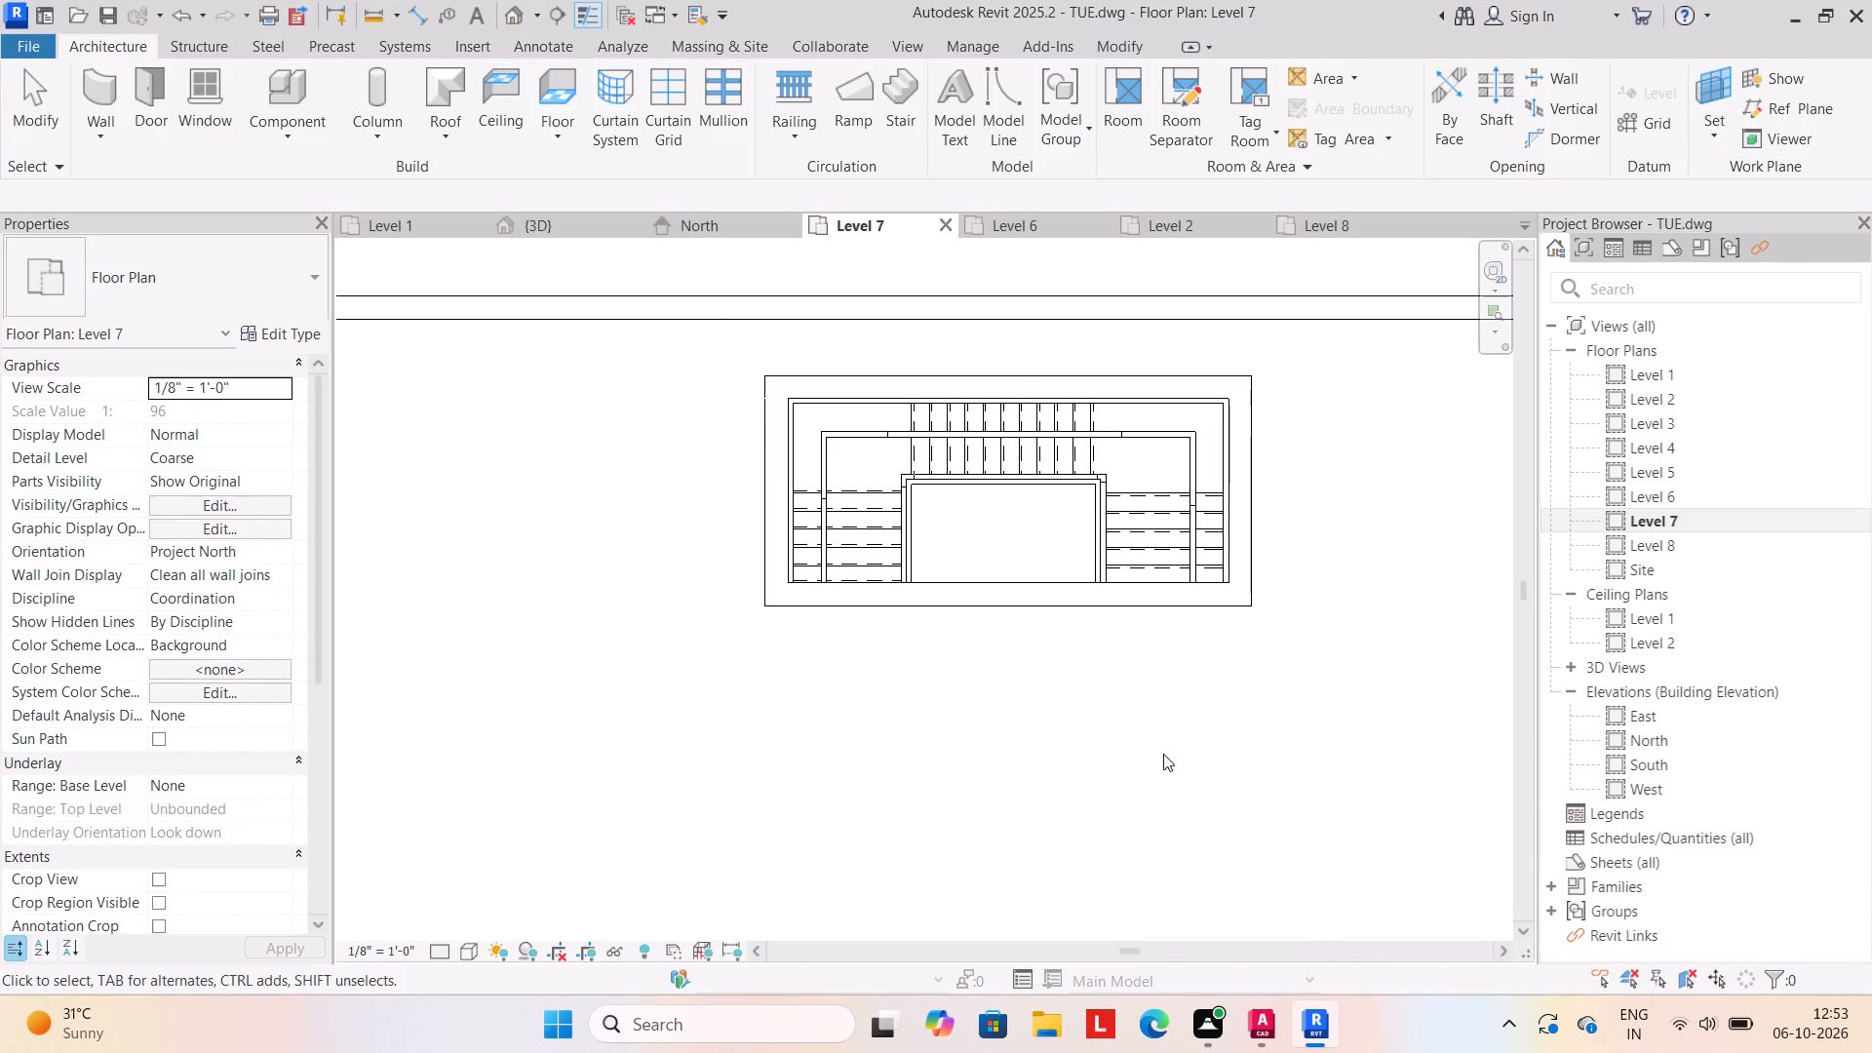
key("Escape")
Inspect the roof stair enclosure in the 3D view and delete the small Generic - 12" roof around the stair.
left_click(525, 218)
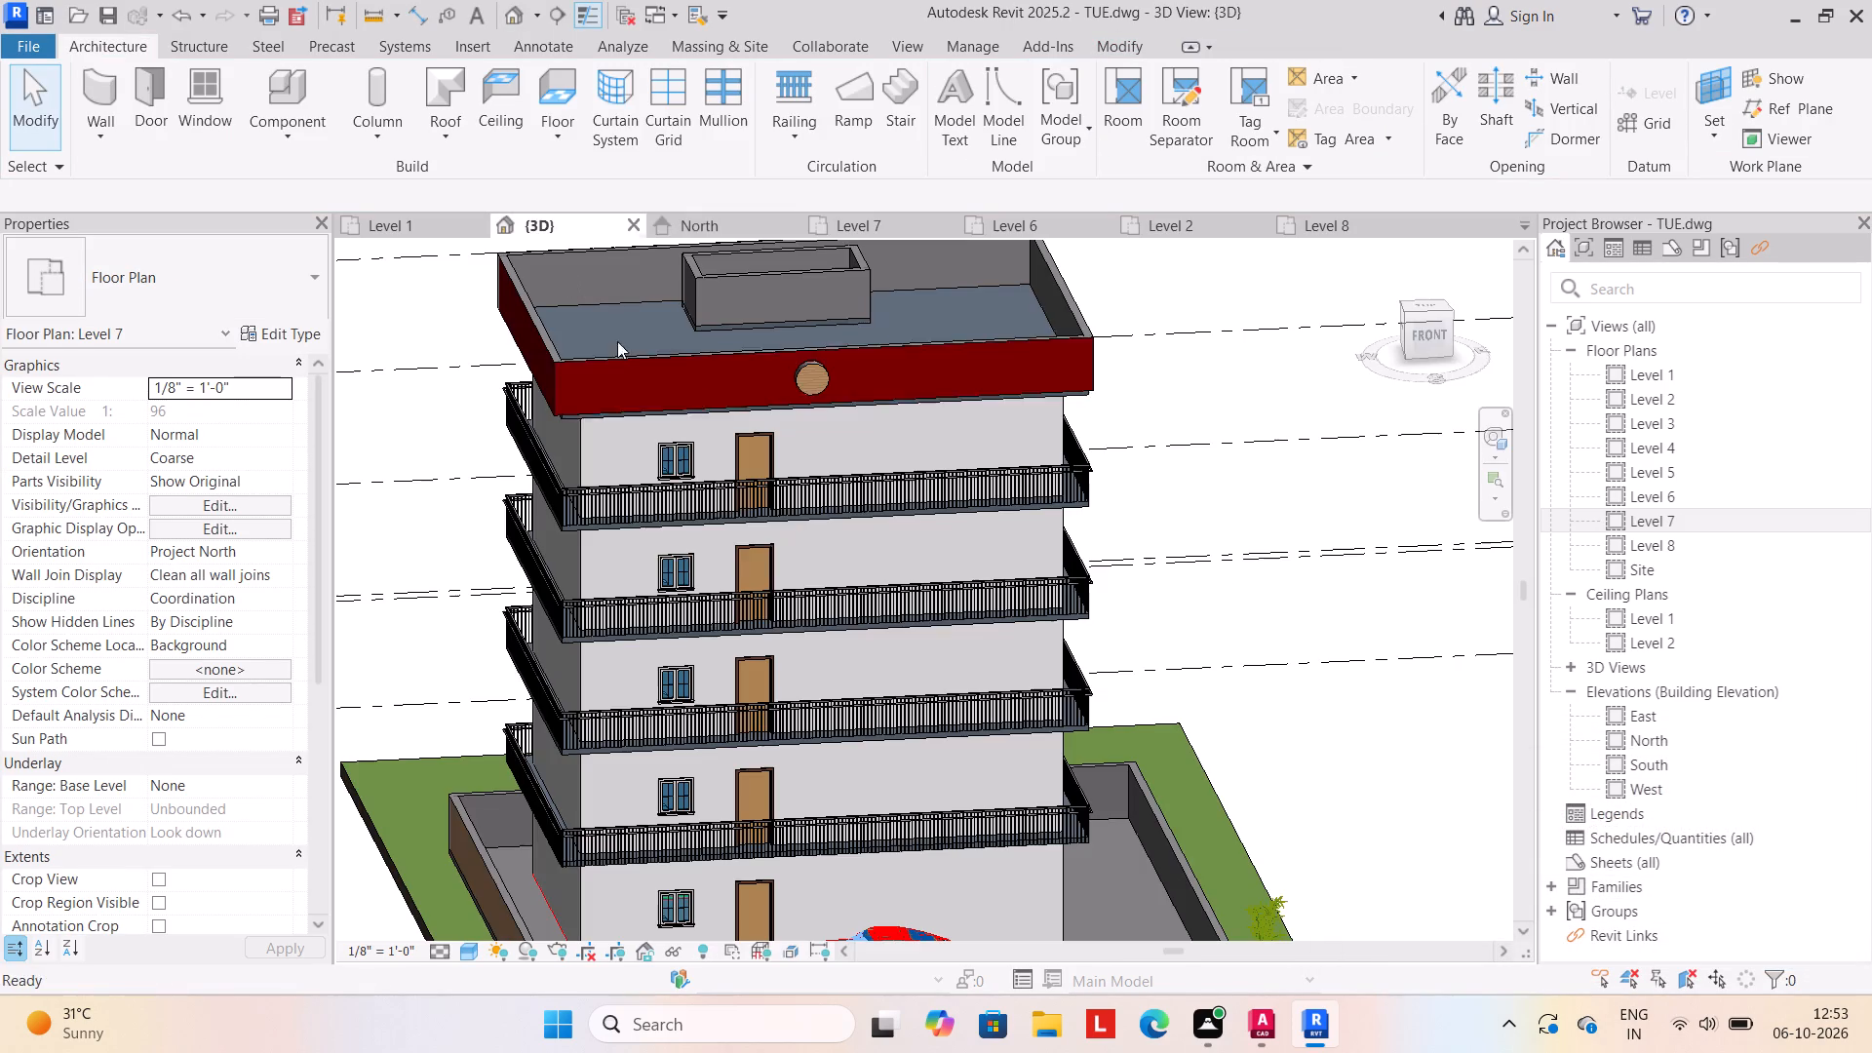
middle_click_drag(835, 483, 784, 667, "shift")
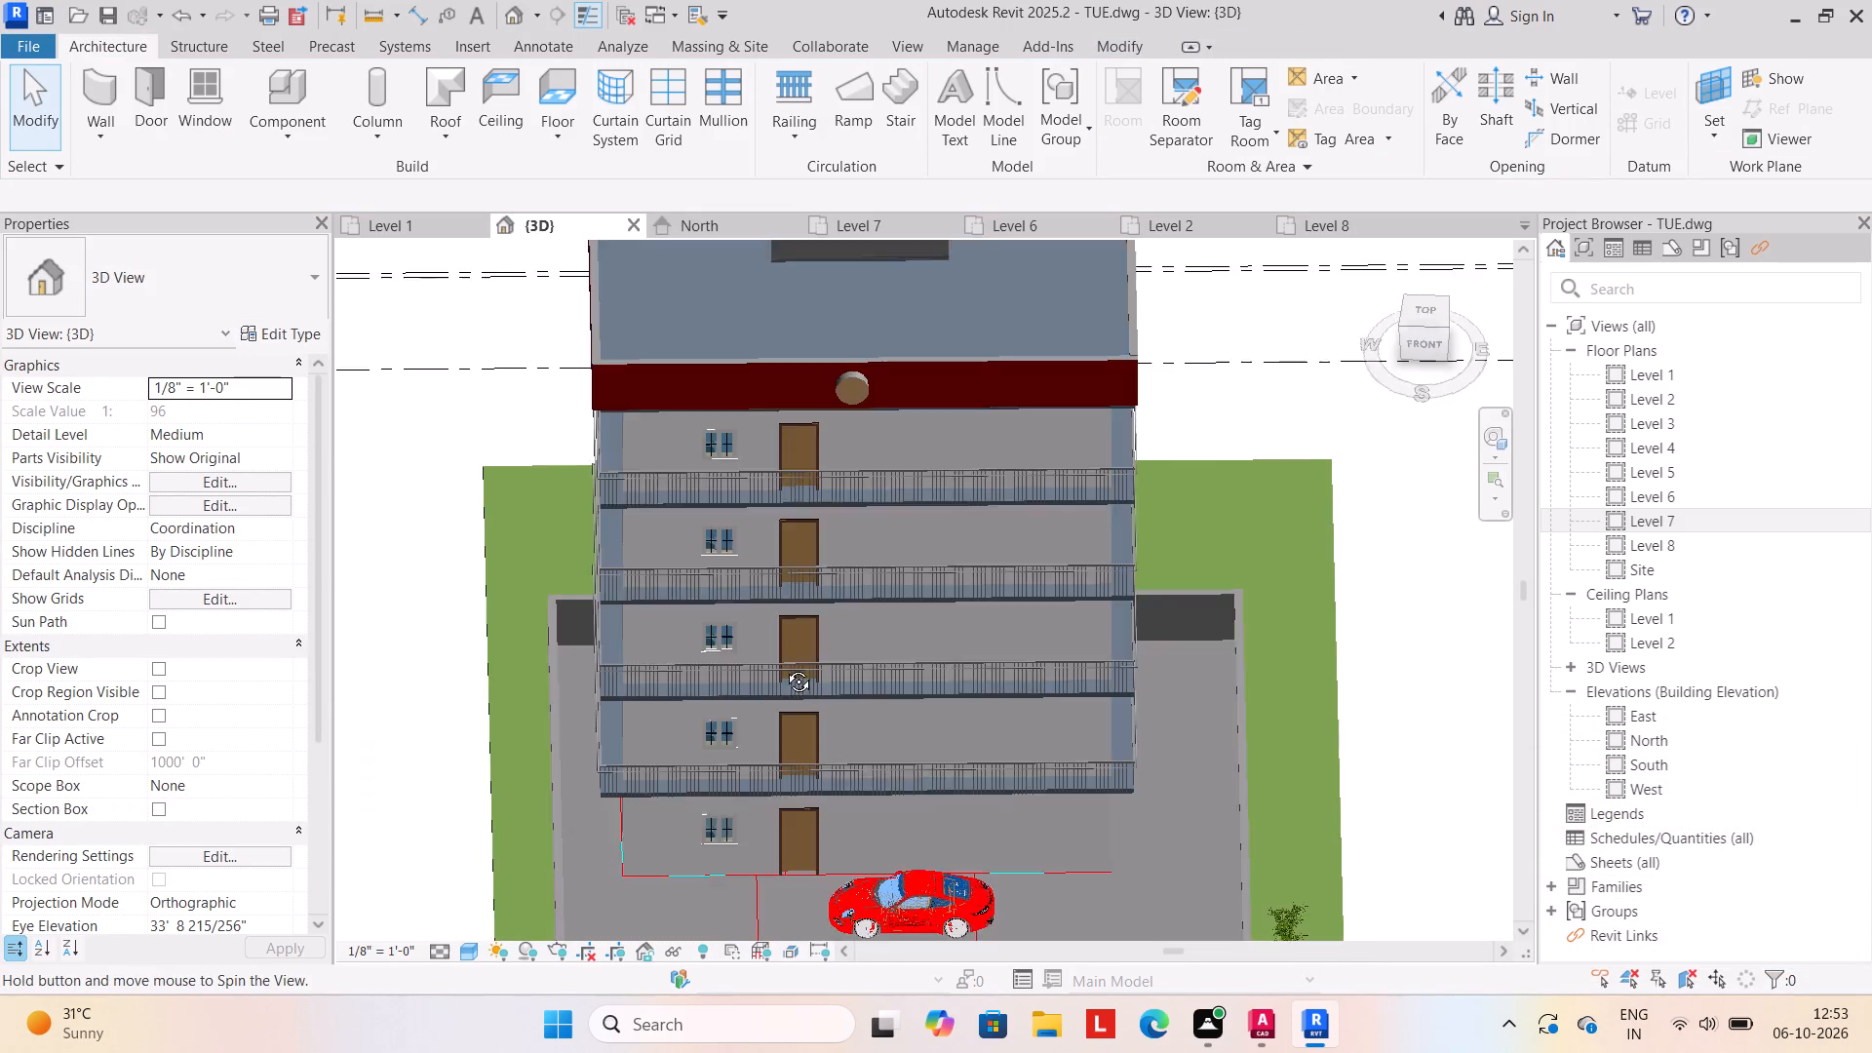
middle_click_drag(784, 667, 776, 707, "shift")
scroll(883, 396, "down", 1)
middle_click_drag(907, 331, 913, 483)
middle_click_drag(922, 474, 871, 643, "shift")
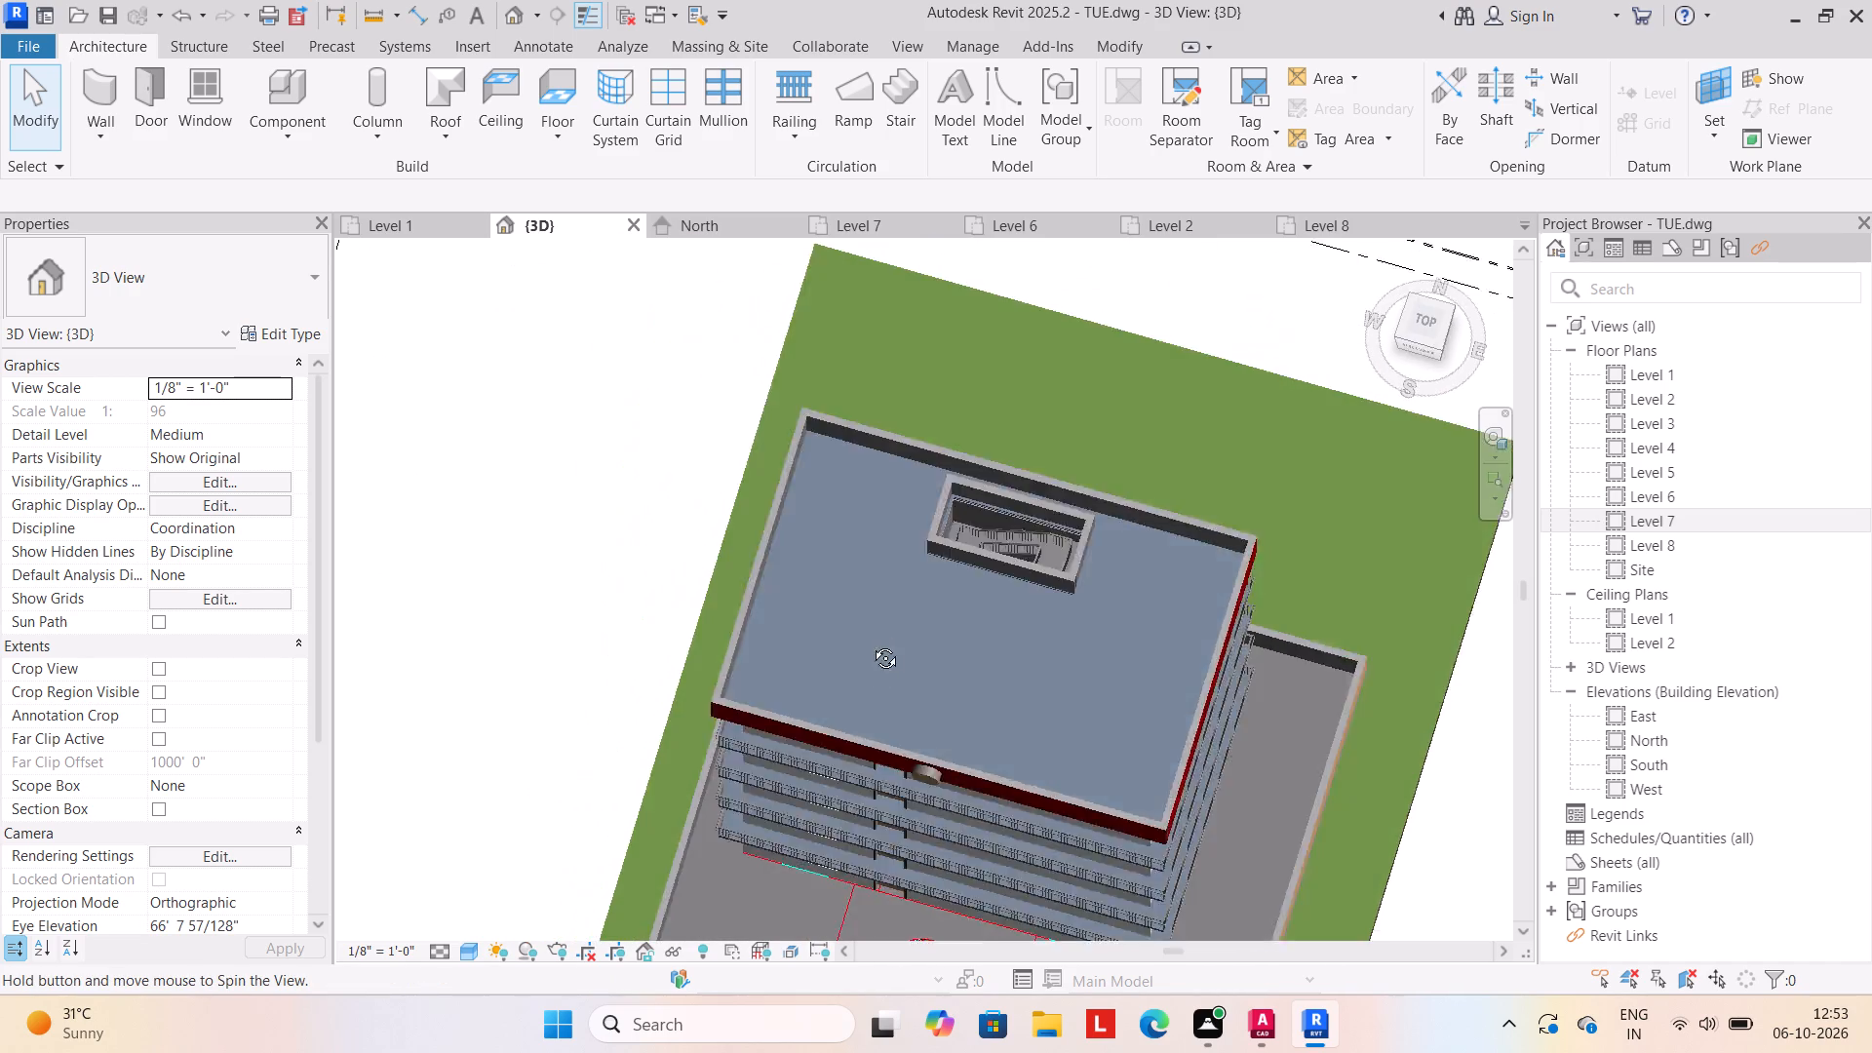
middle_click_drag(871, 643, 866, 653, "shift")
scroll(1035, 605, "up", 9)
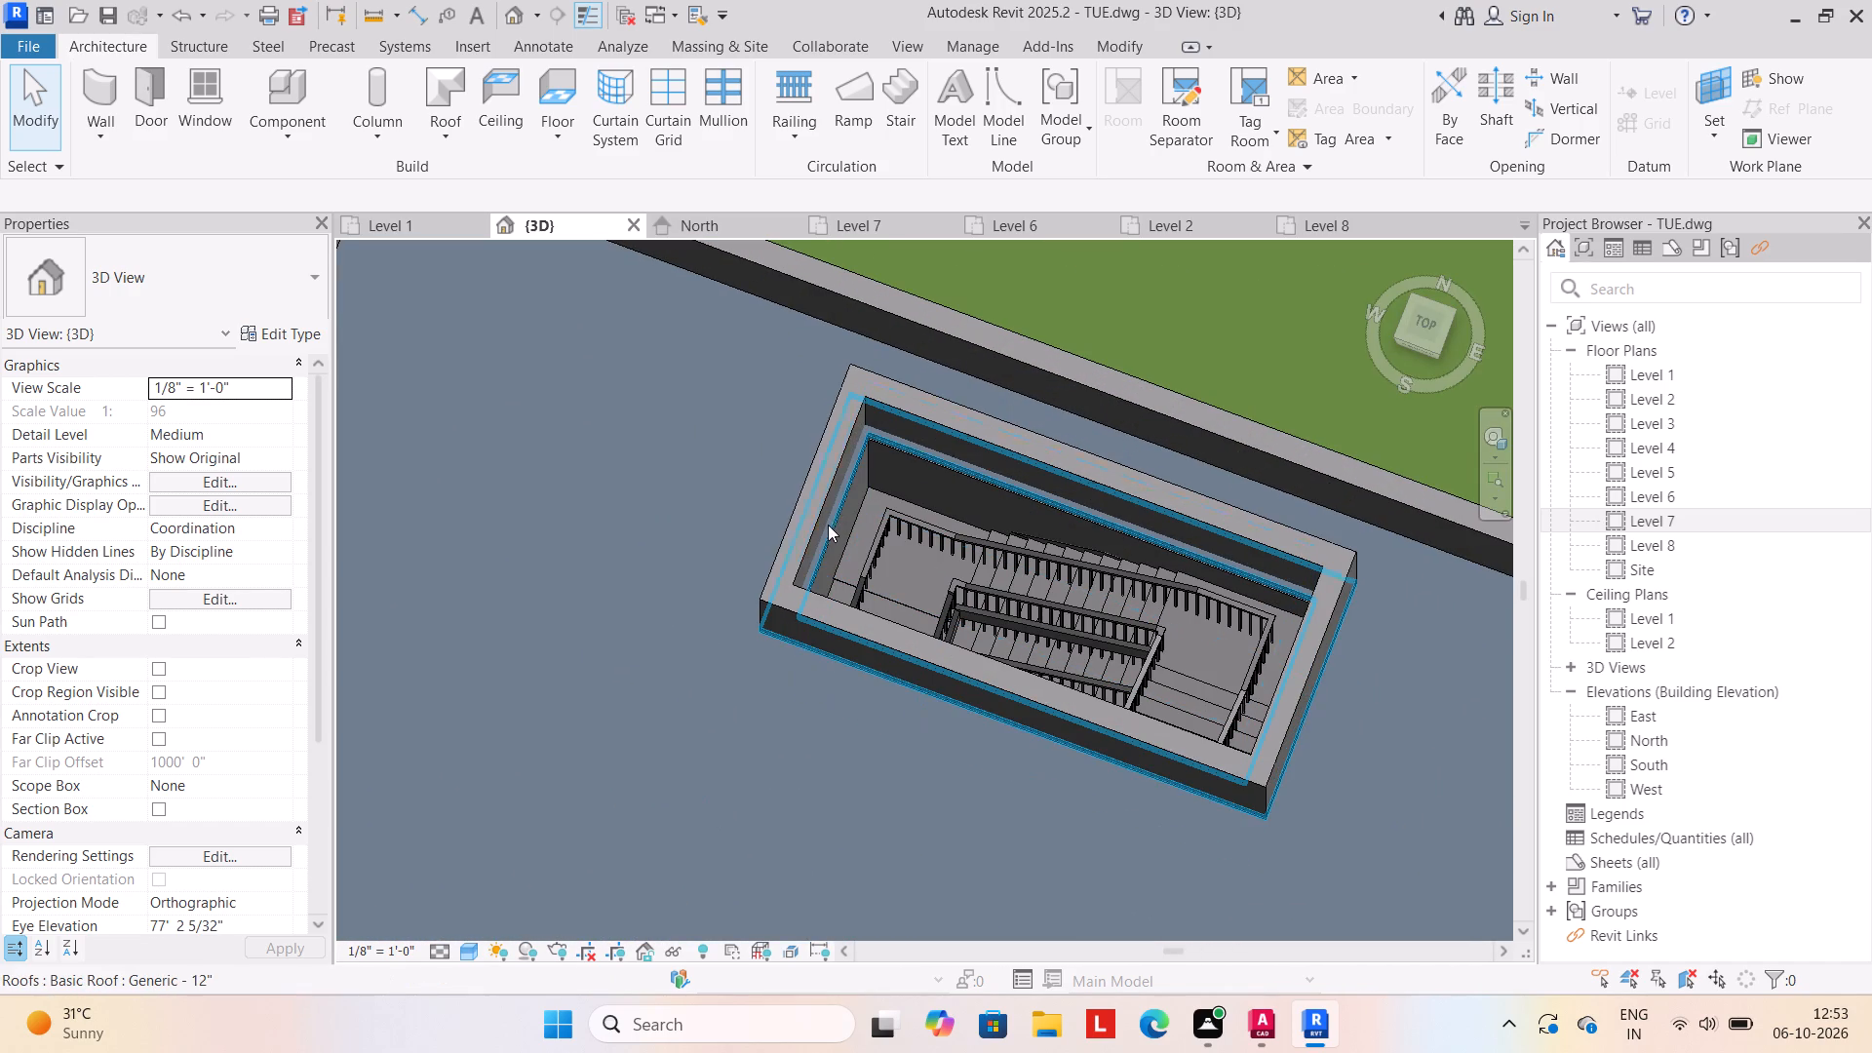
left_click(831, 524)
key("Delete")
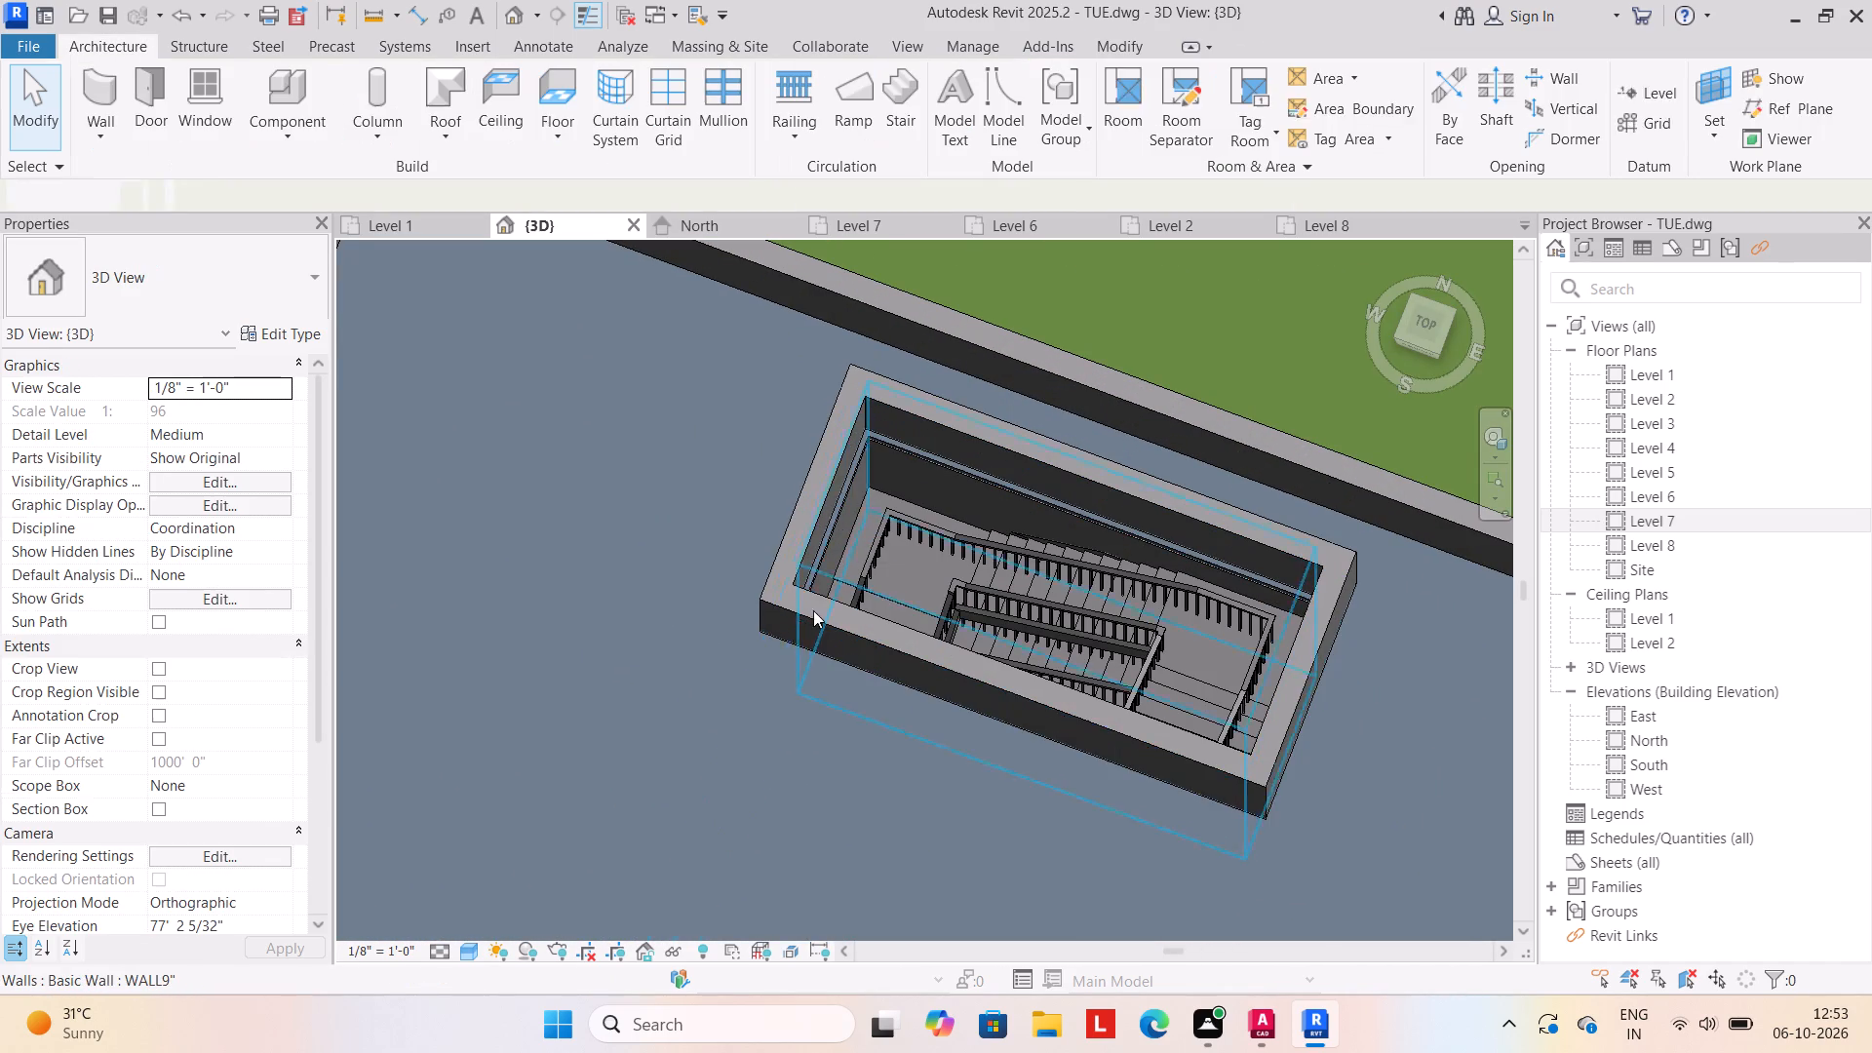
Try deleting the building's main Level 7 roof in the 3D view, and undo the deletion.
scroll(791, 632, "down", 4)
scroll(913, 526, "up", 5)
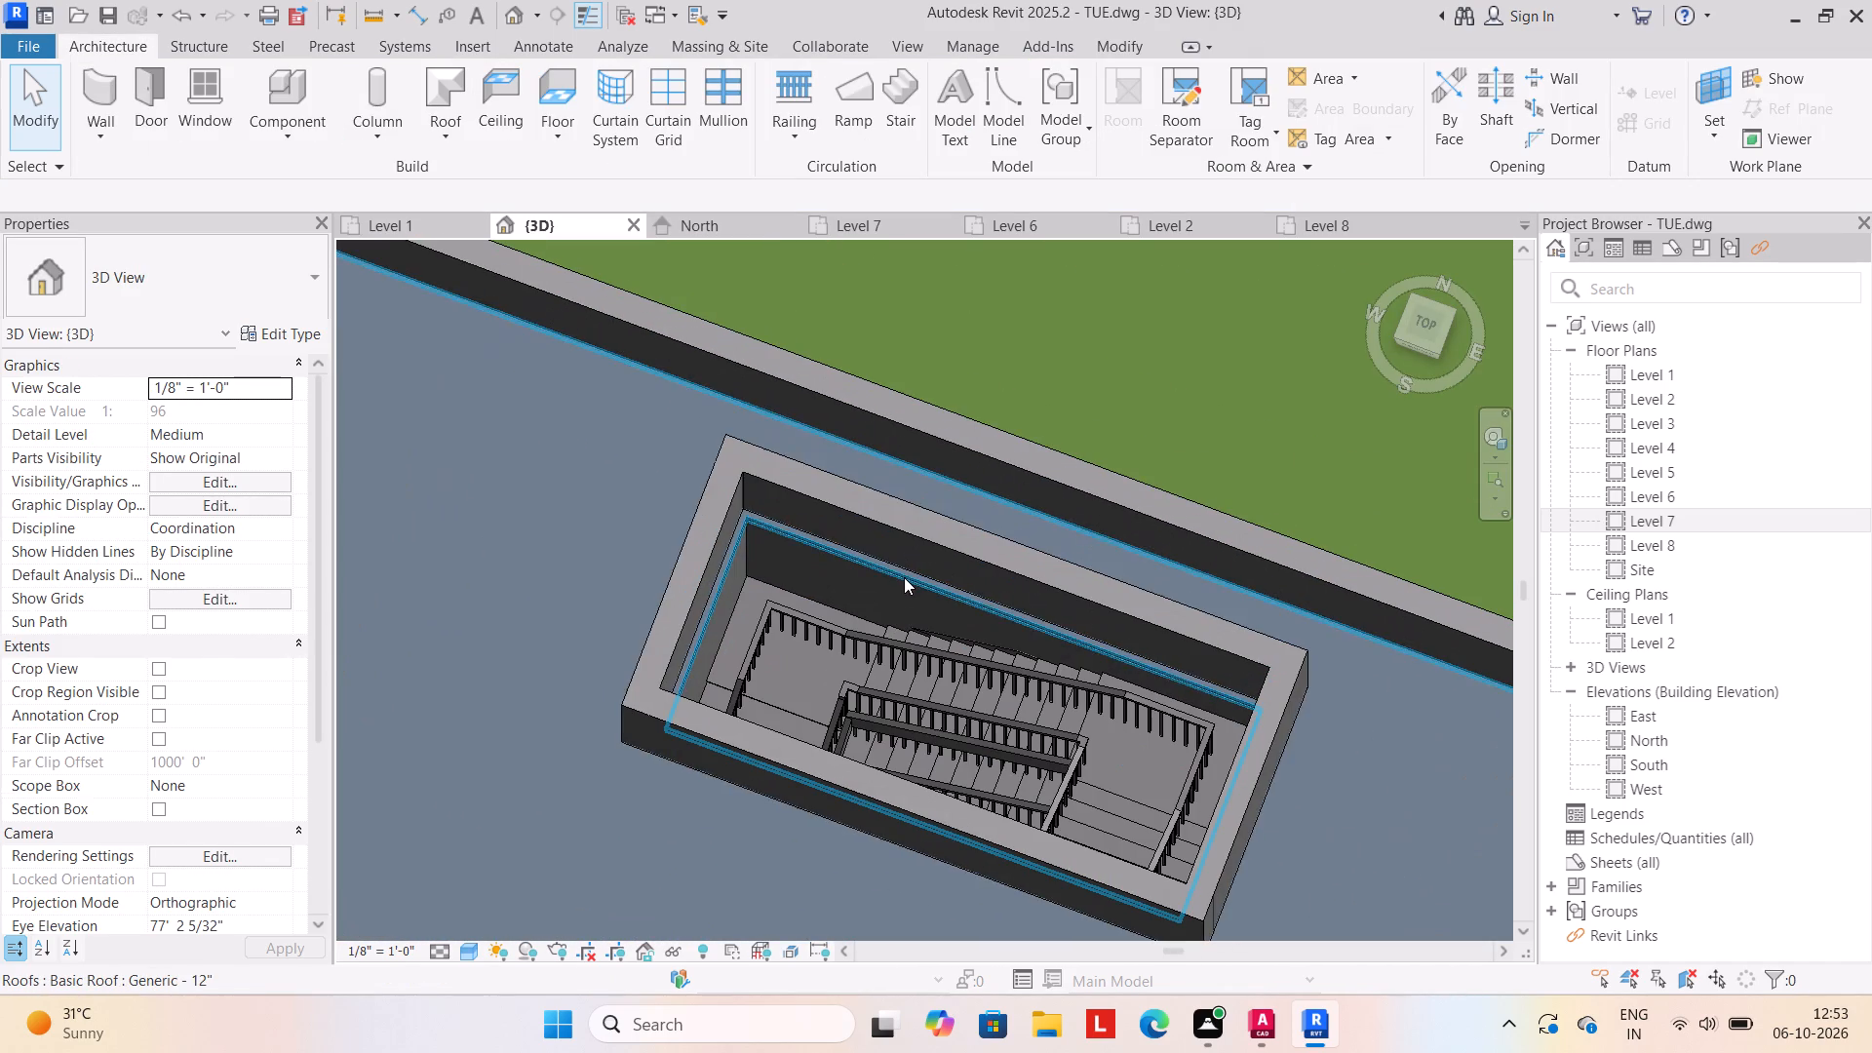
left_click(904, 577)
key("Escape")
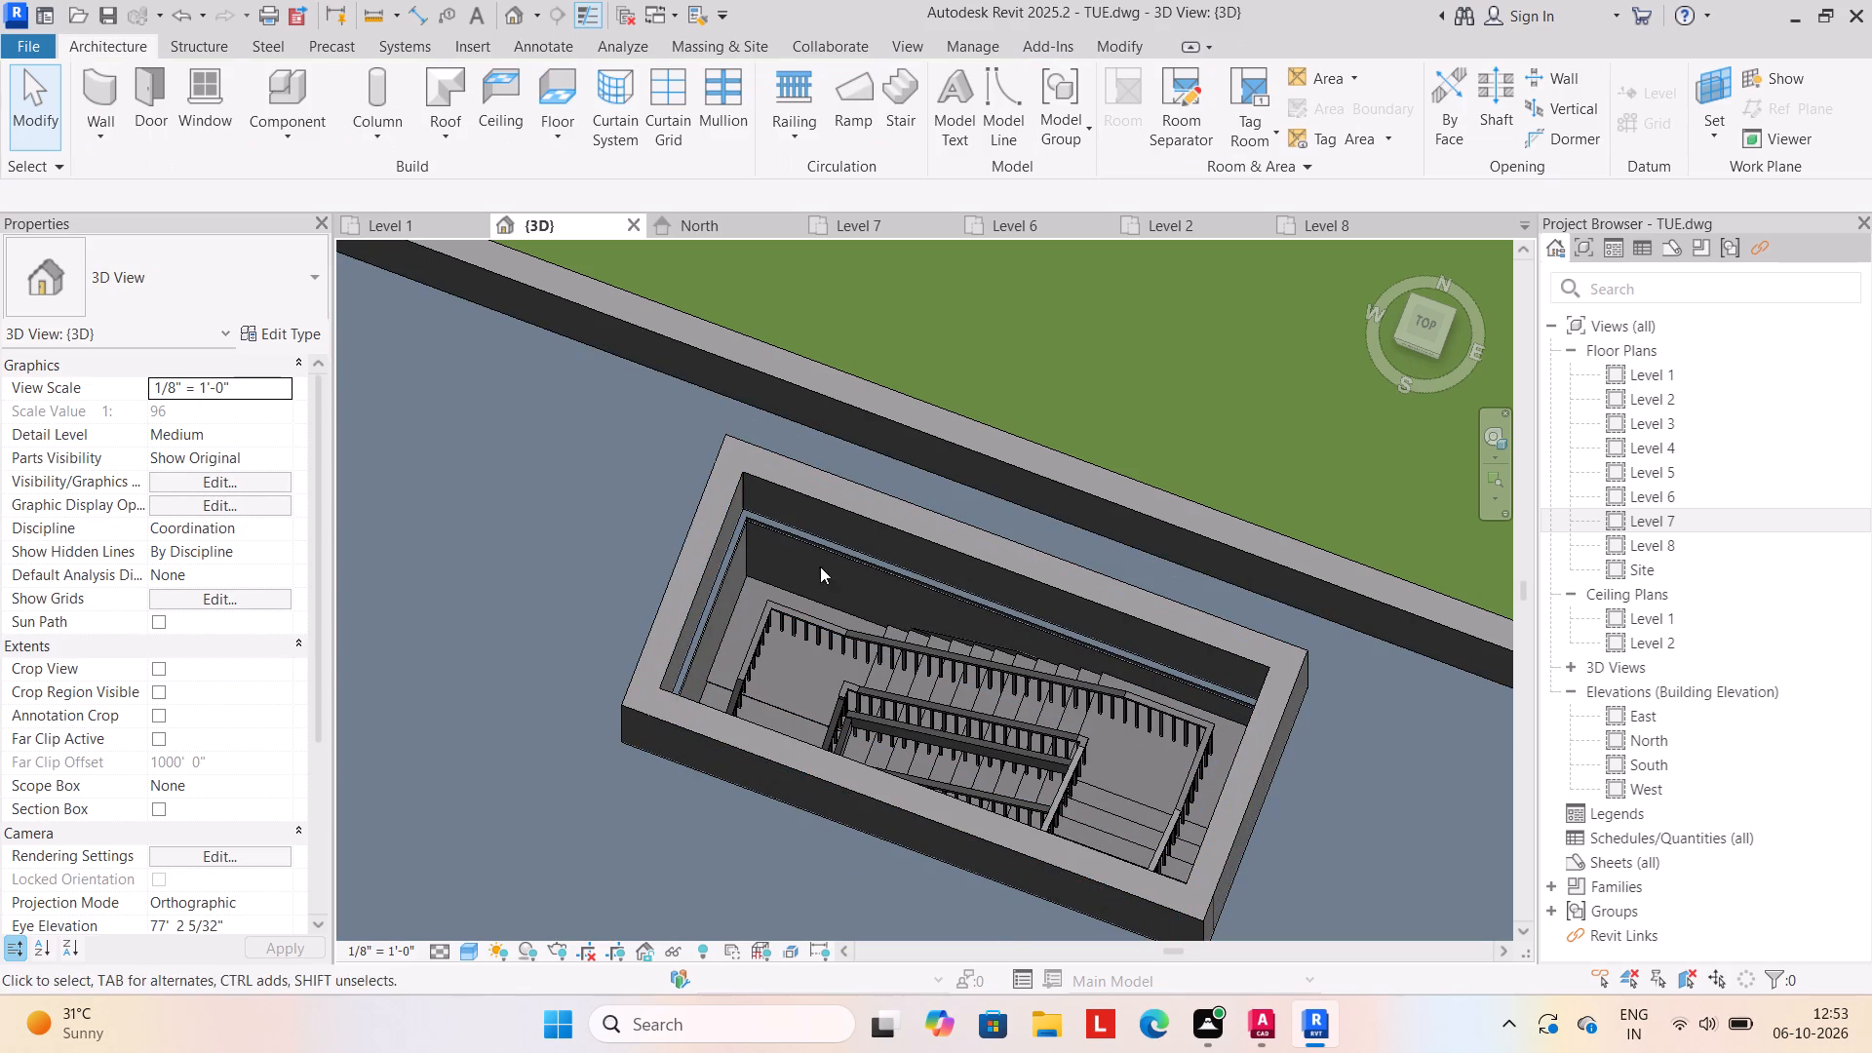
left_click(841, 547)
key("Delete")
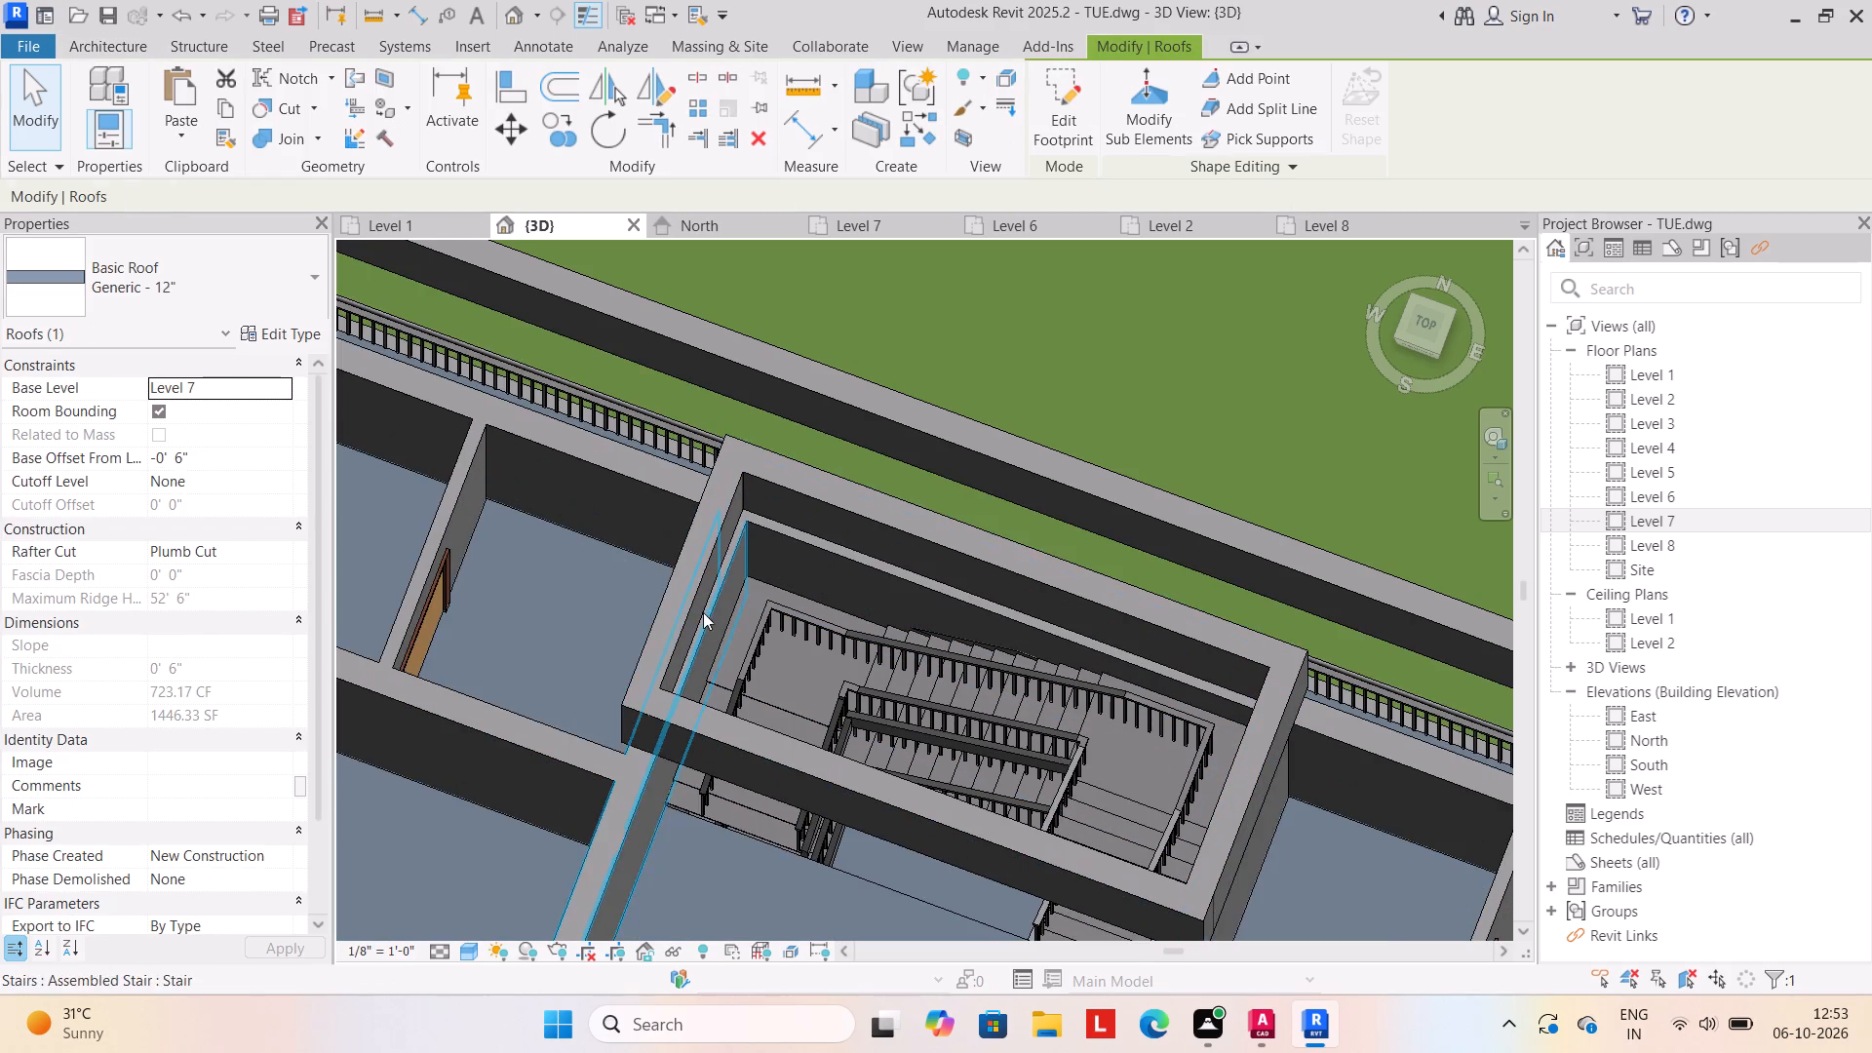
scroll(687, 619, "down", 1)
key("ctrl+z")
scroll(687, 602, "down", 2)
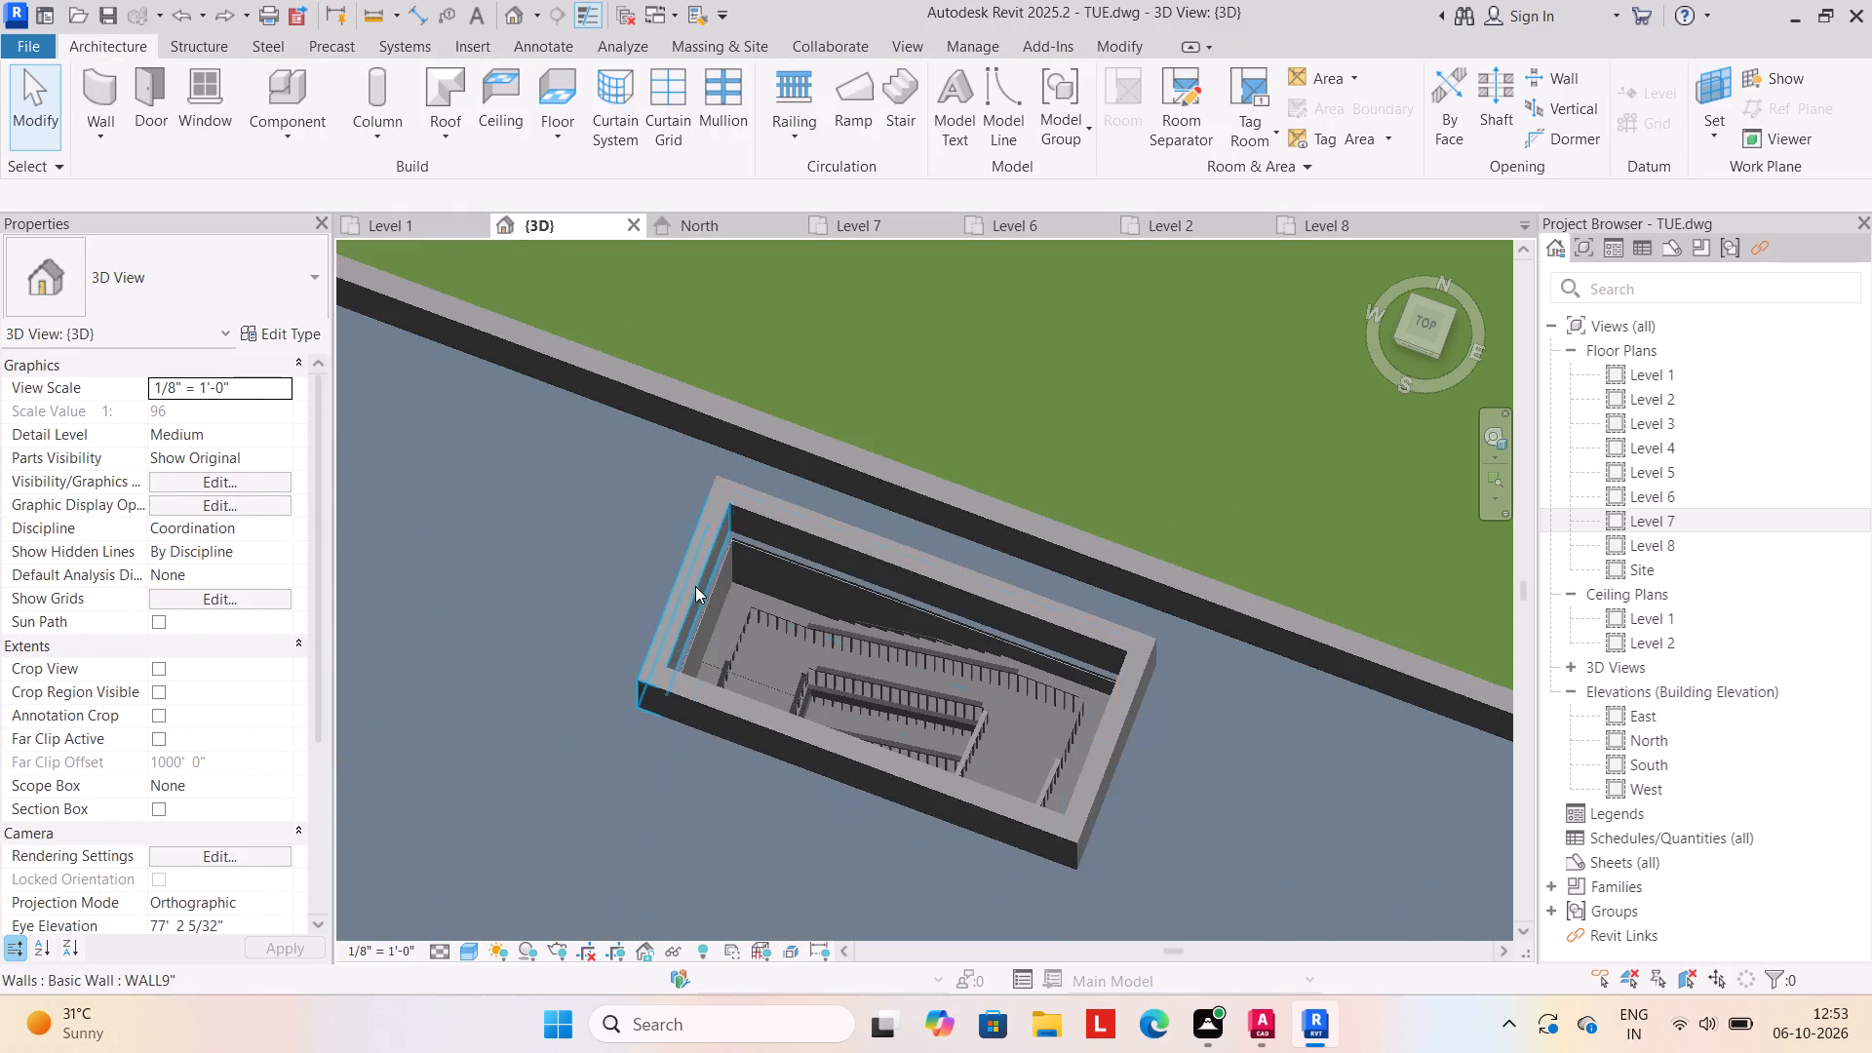
Examine the roof stair enclosure in the 3D view and the Level 7 and Level 8 floor plans.
middle_click_drag(699, 579, 837, 308)
middle_click_drag(1168, 777, 1179, 677, "shift")
scroll(1179, 677, "up", 1, "shift")
middle_click_drag(1179, 677, 1179, 675, "shift")
scroll(1160, 640, "down", 2)
left_click(872, 218)
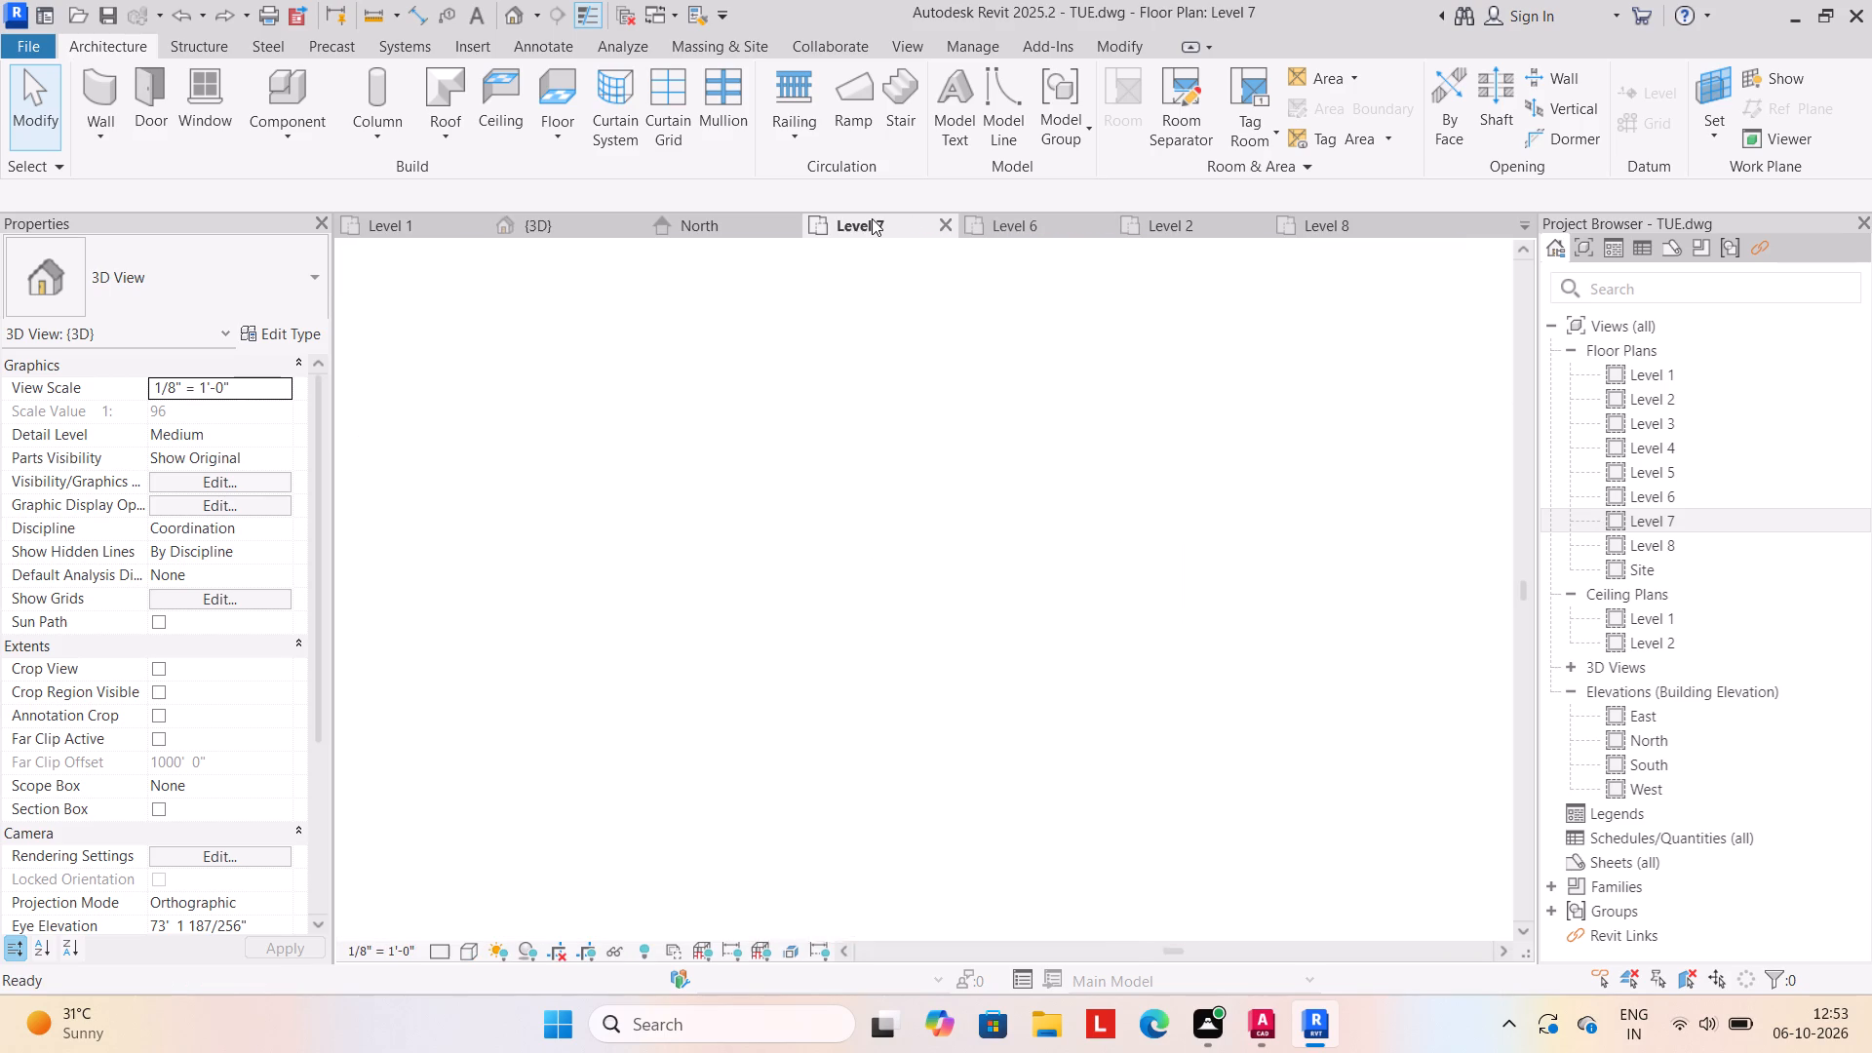
scroll(878, 471, "down", 1)
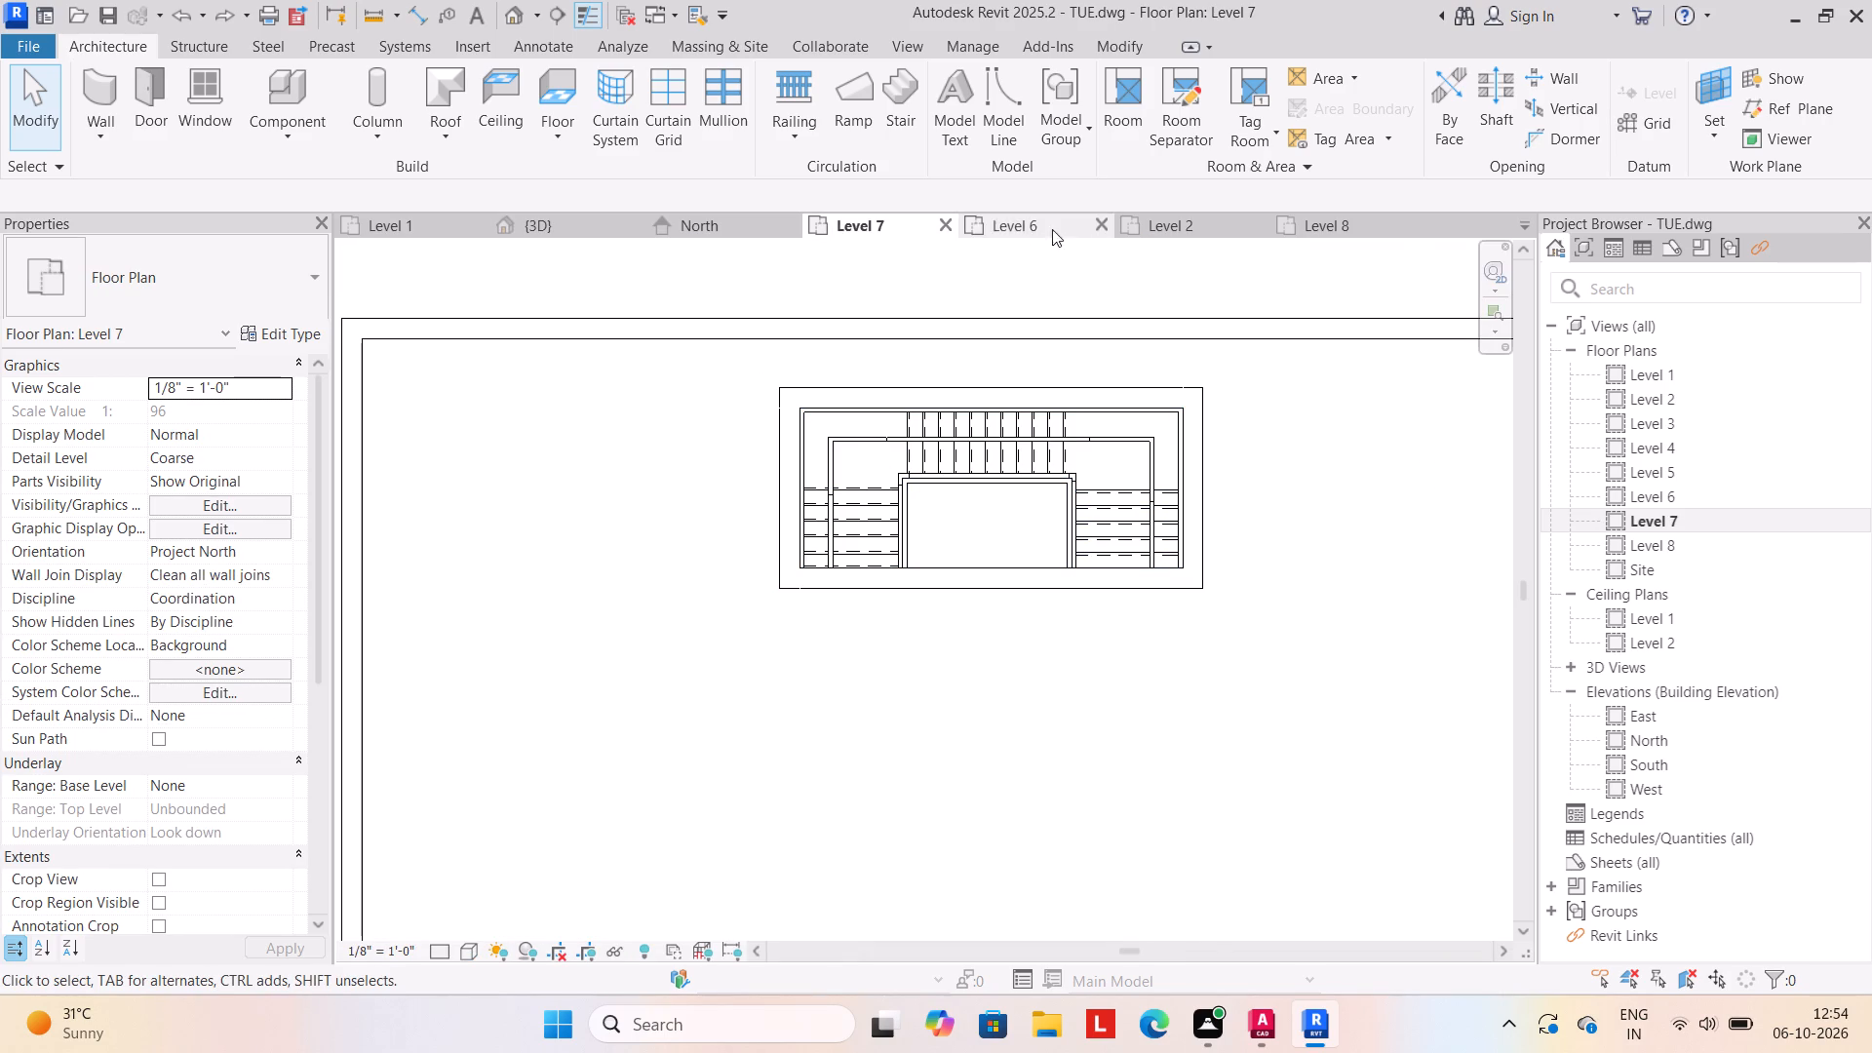
left_click(1330, 226)
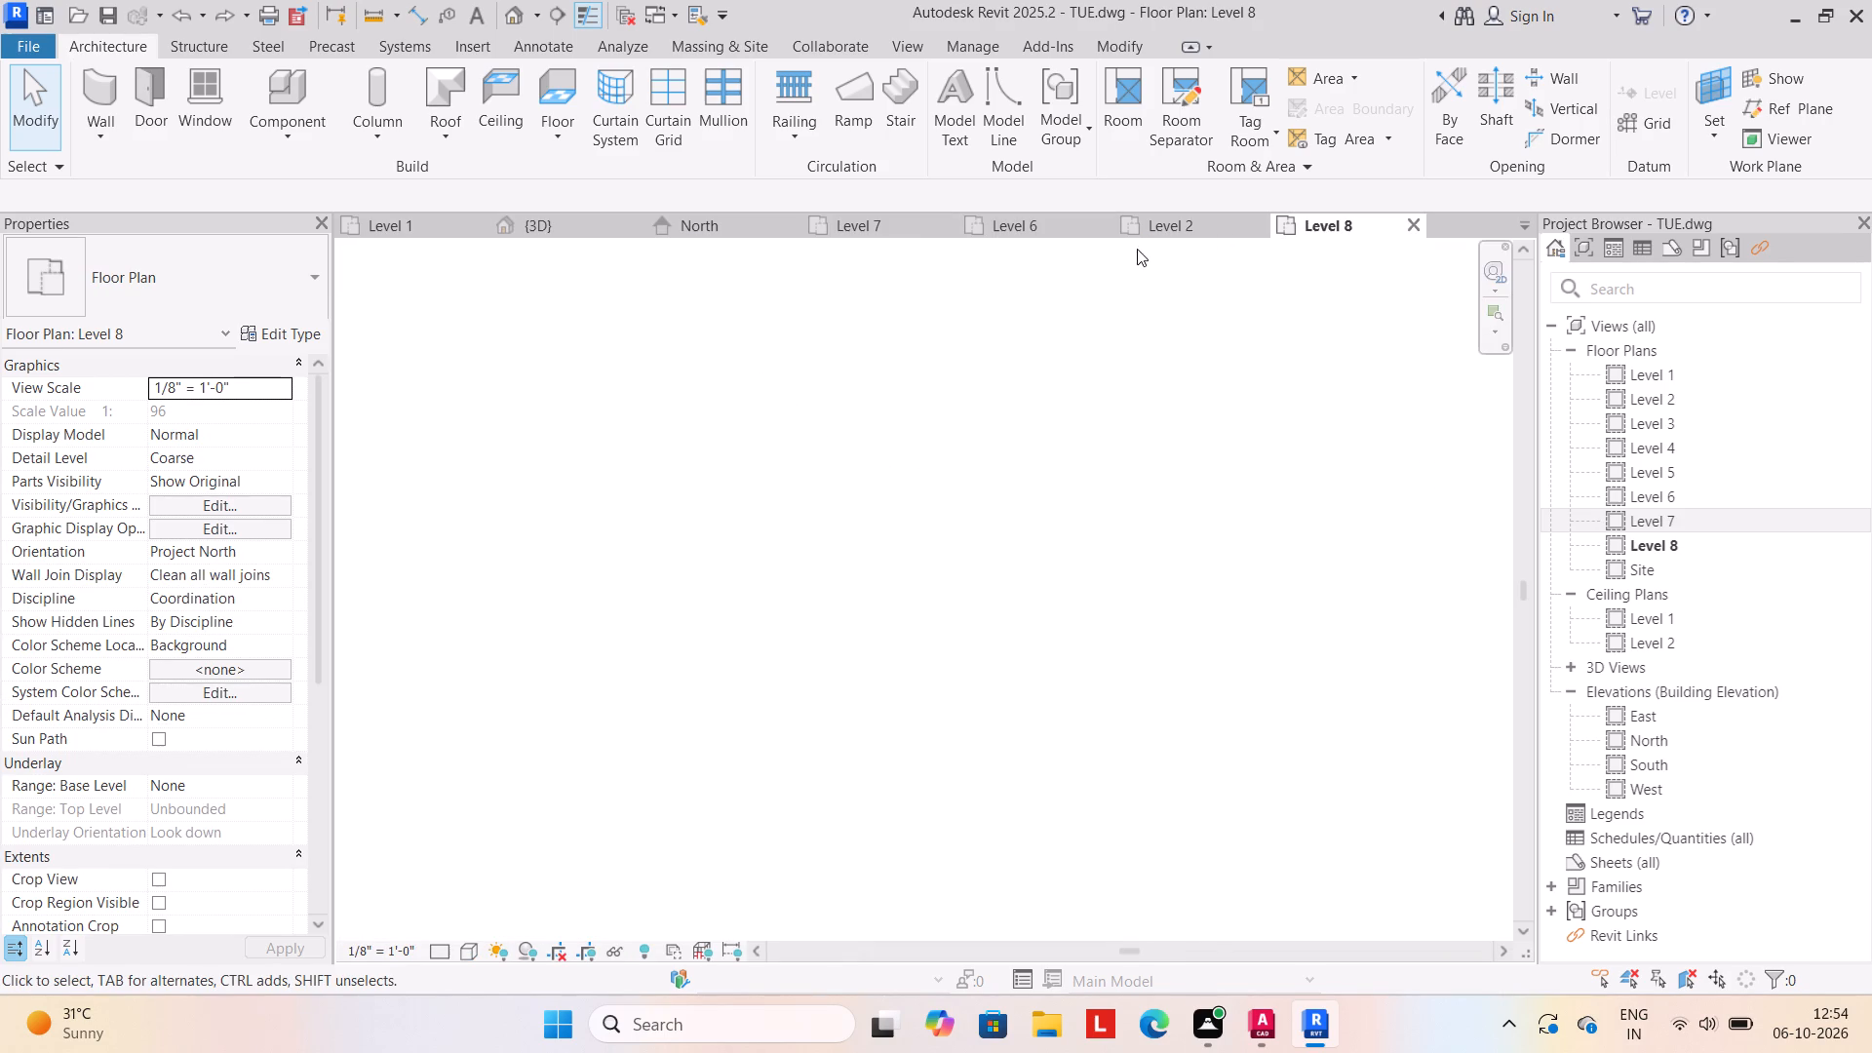
Create a flat Generic - 12" footprint roof on Level 7 from a rectangle along the stair walls' outer faces, leaving the walls unattached.
left_click(879, 227)
scroll(883, 515, "down", 2)
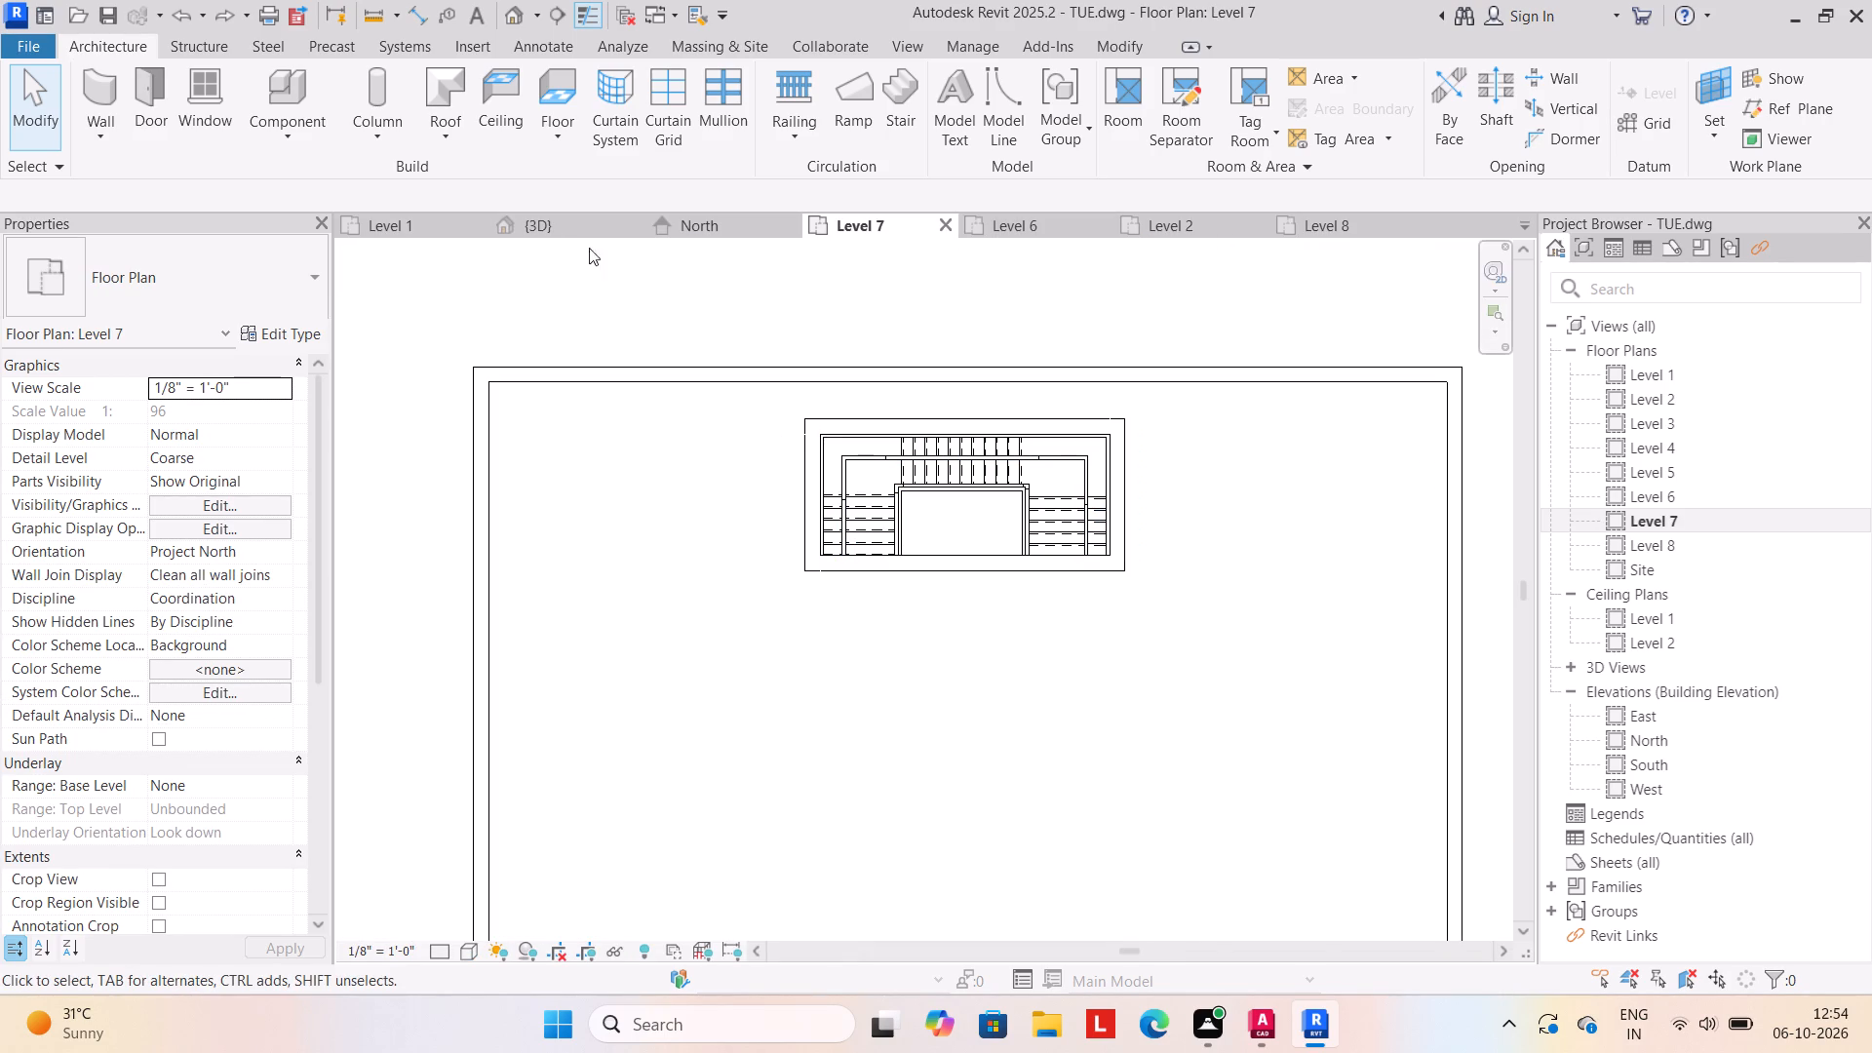
left_click(449, 137)
left_click(463, 164)
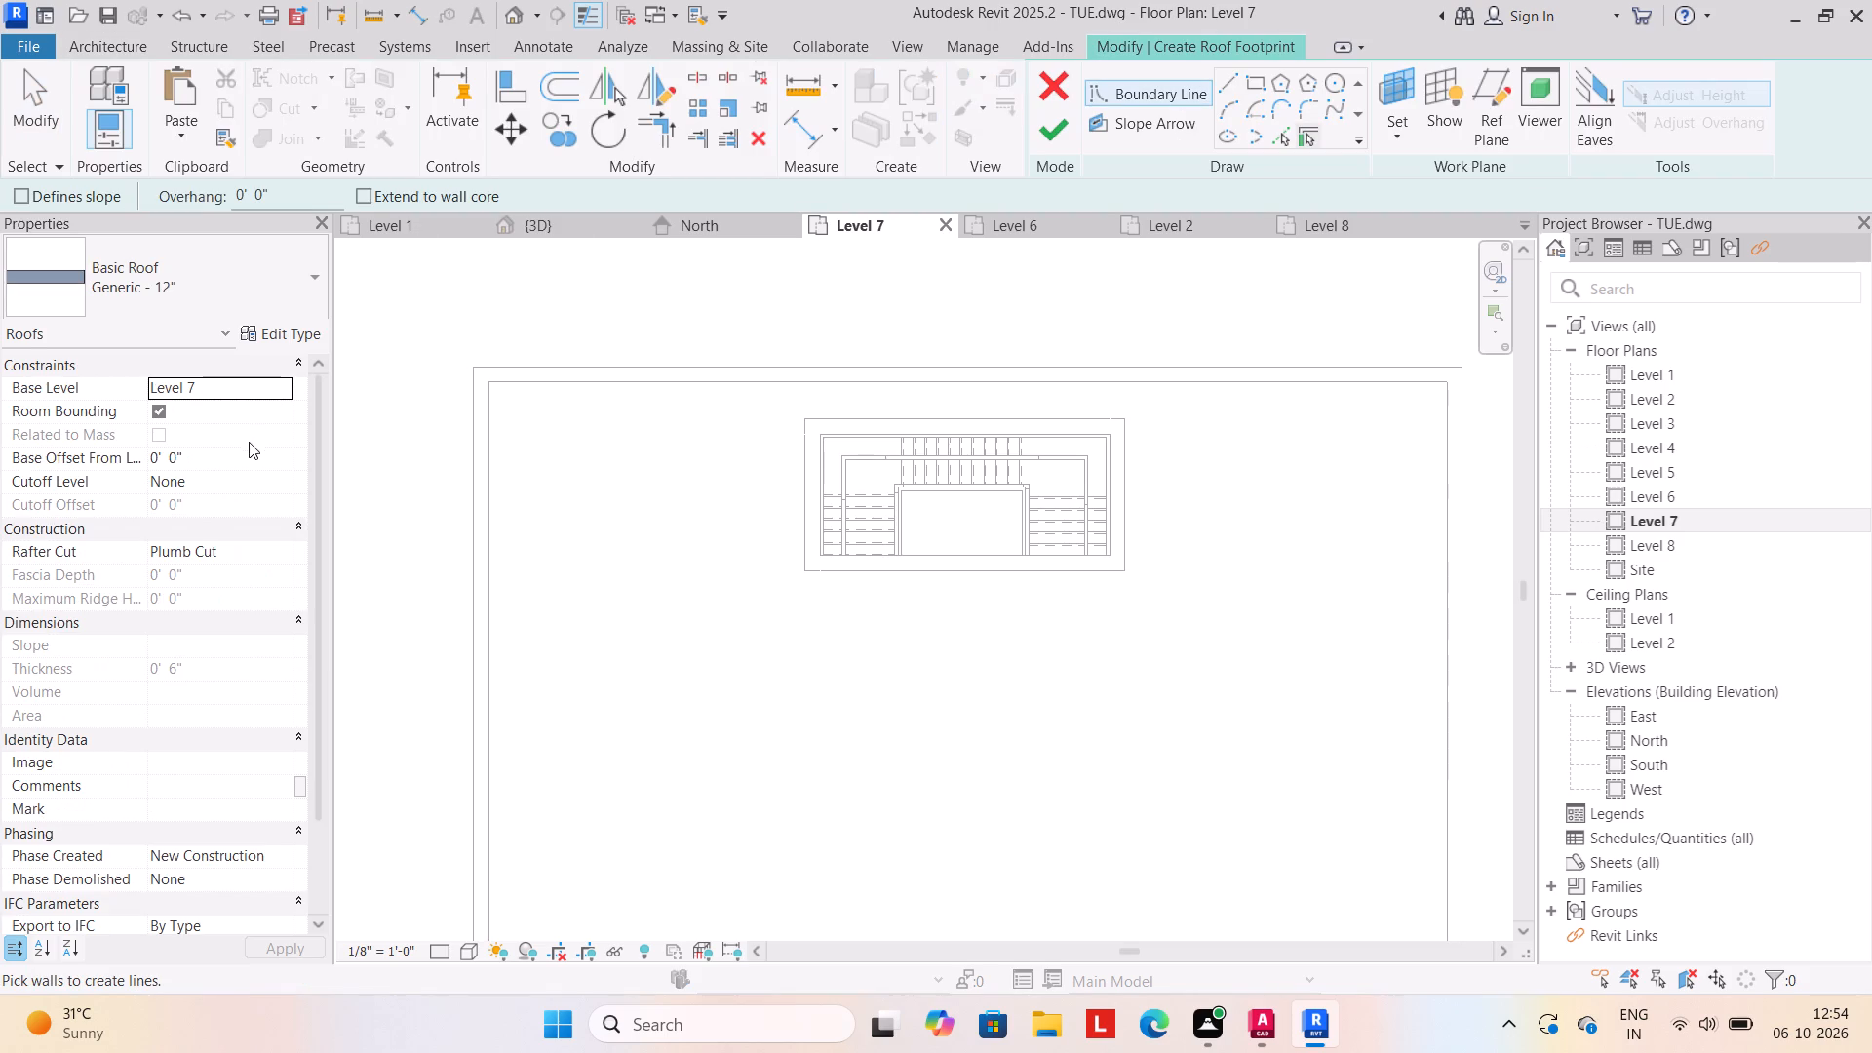
left_click_drag(285, 374, 286, 384)
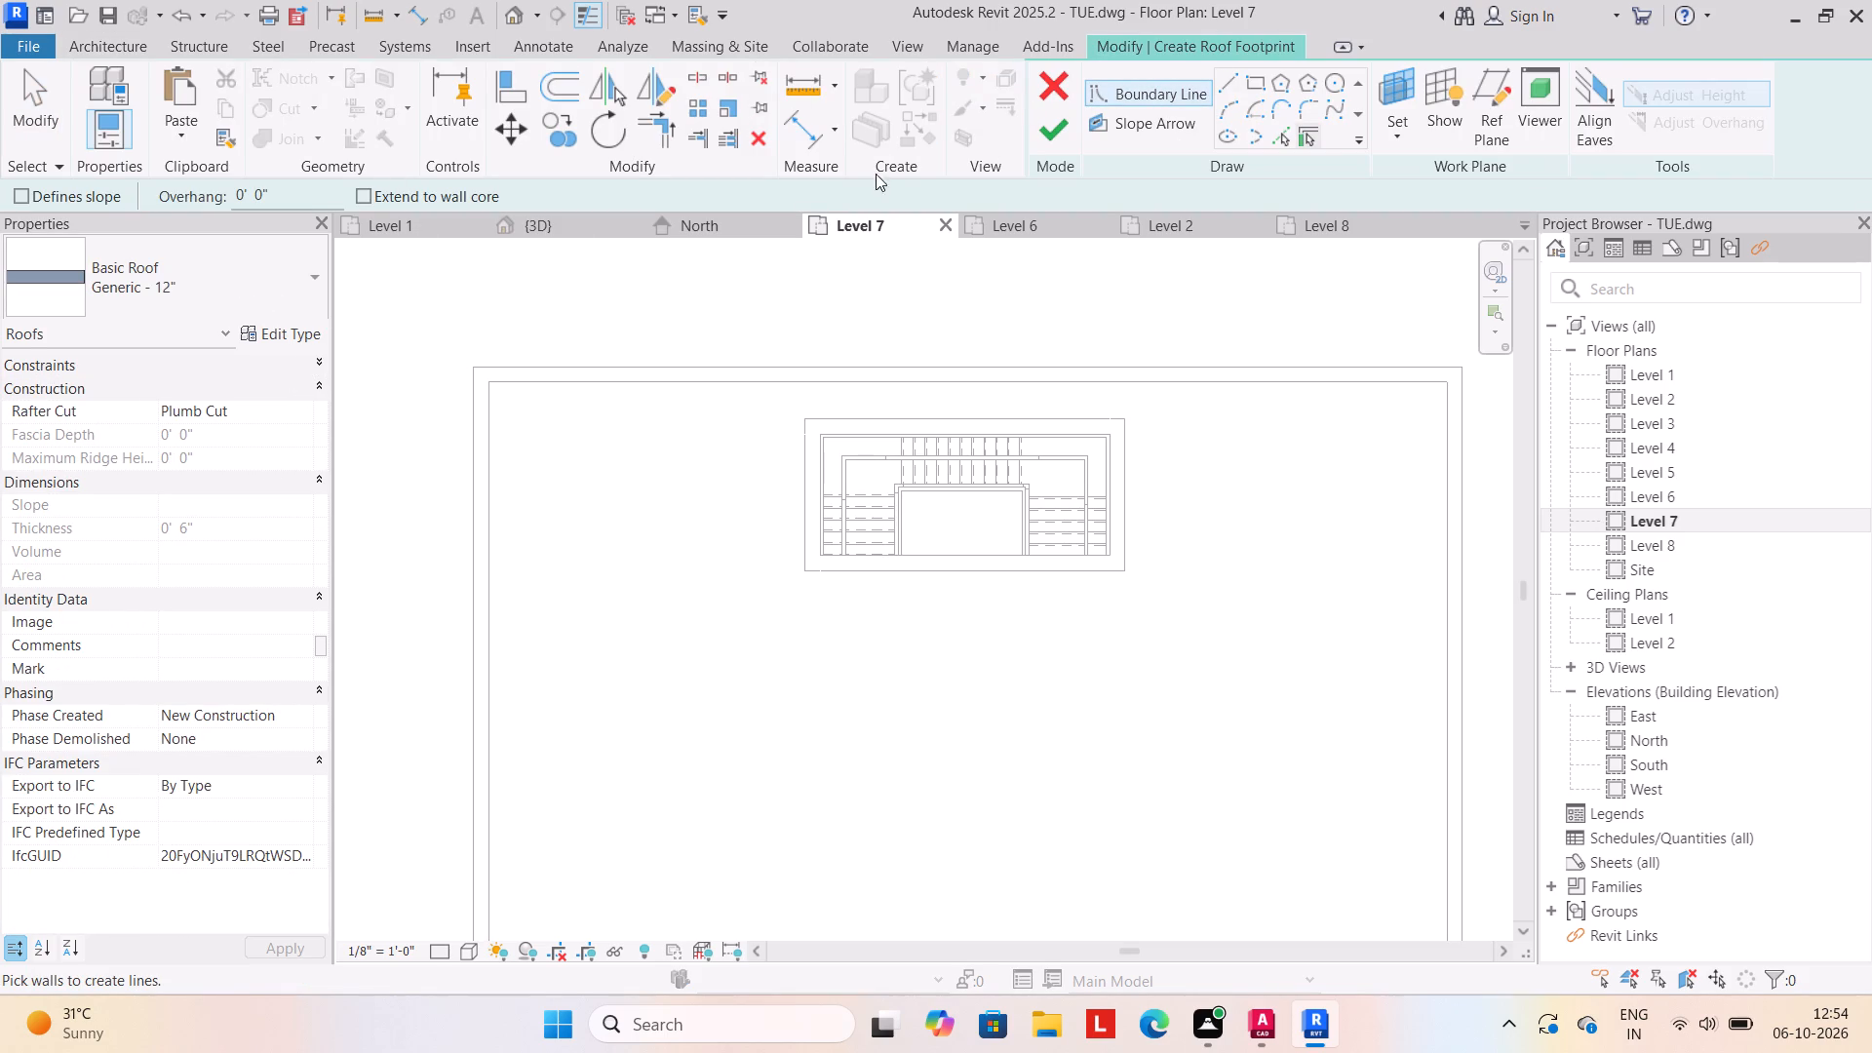
left_click(886, 223)
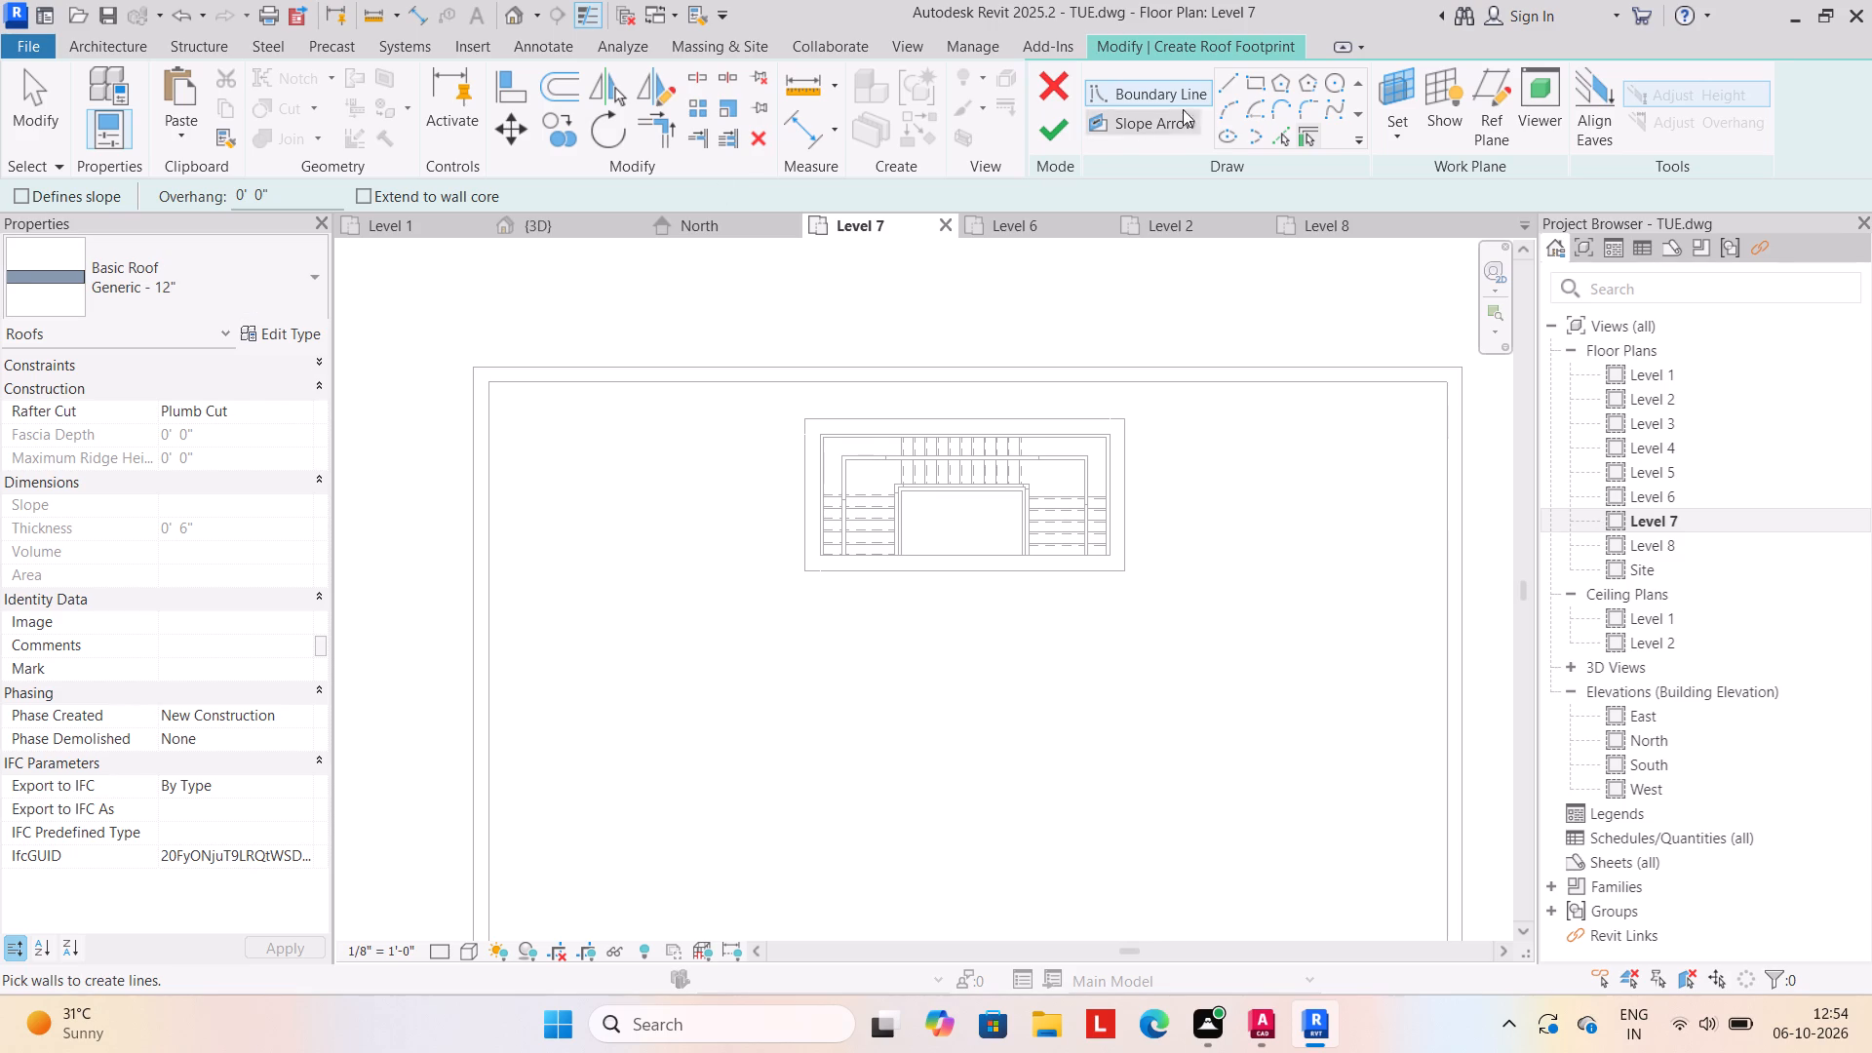
left_click(1253, 76)
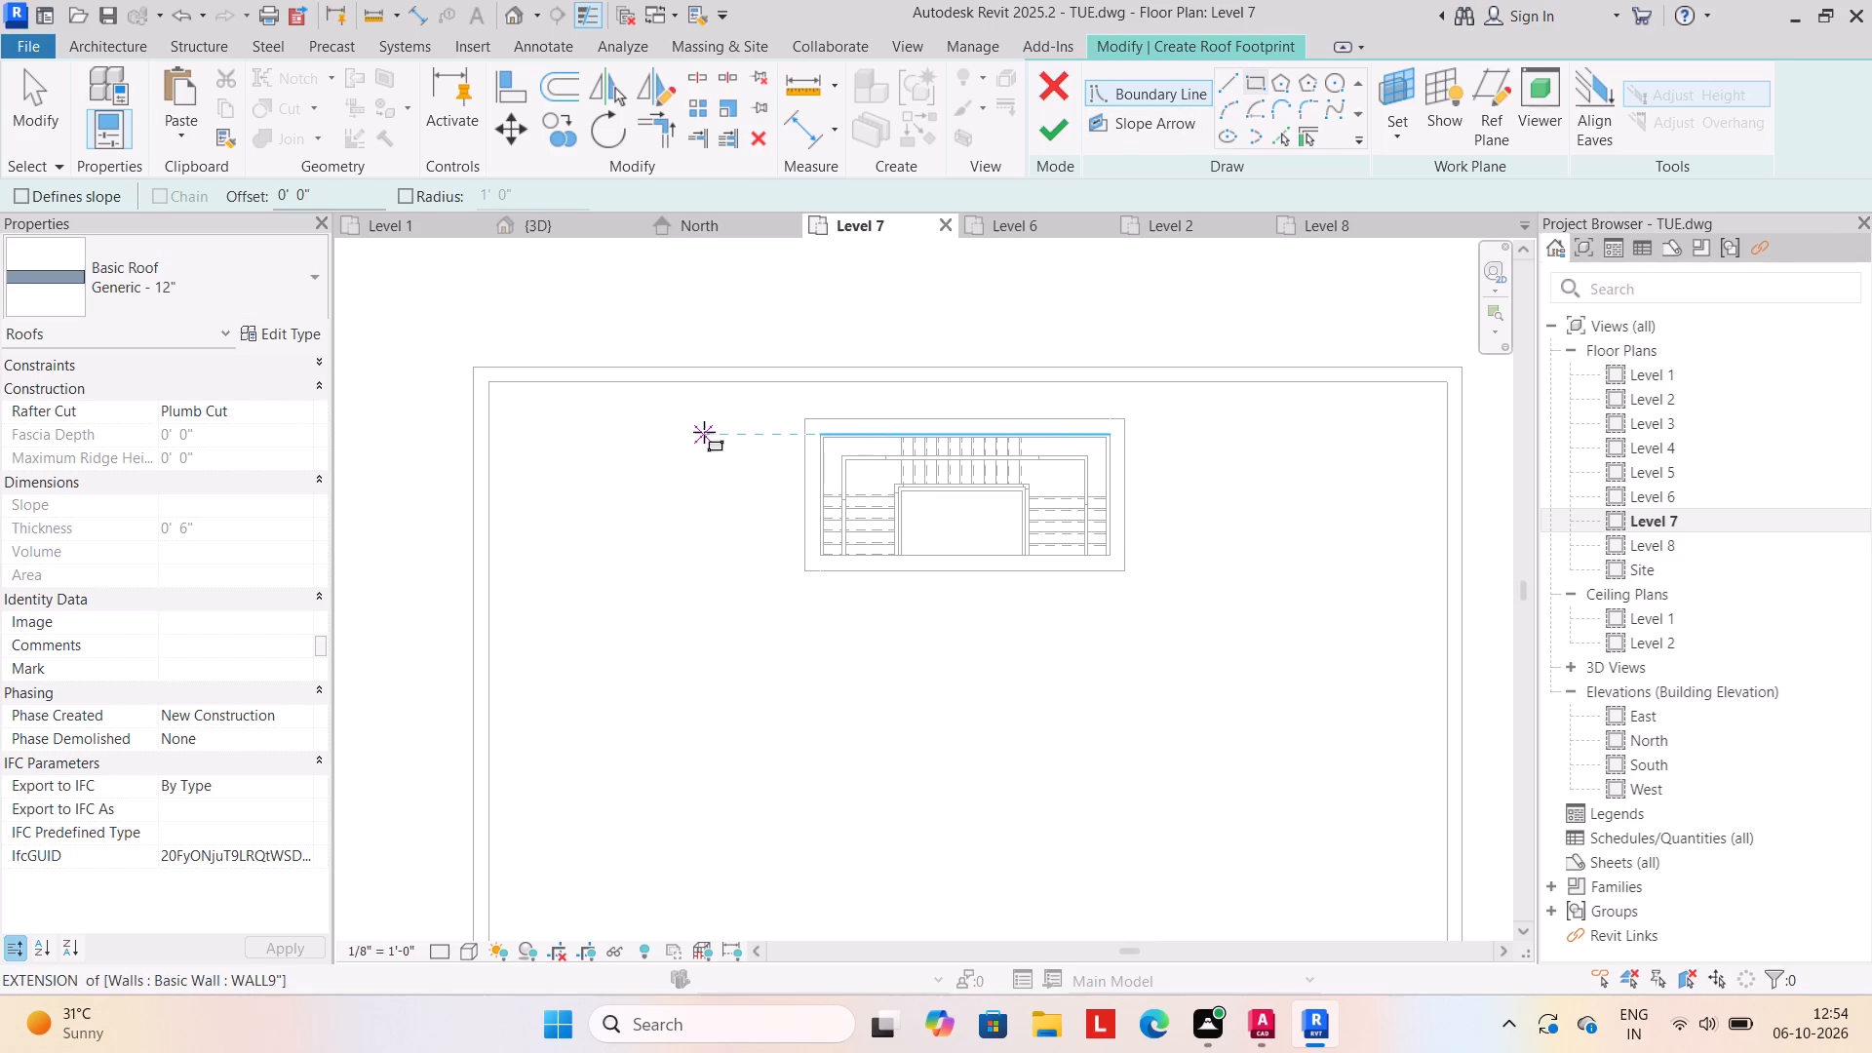
left_click(807, 416)
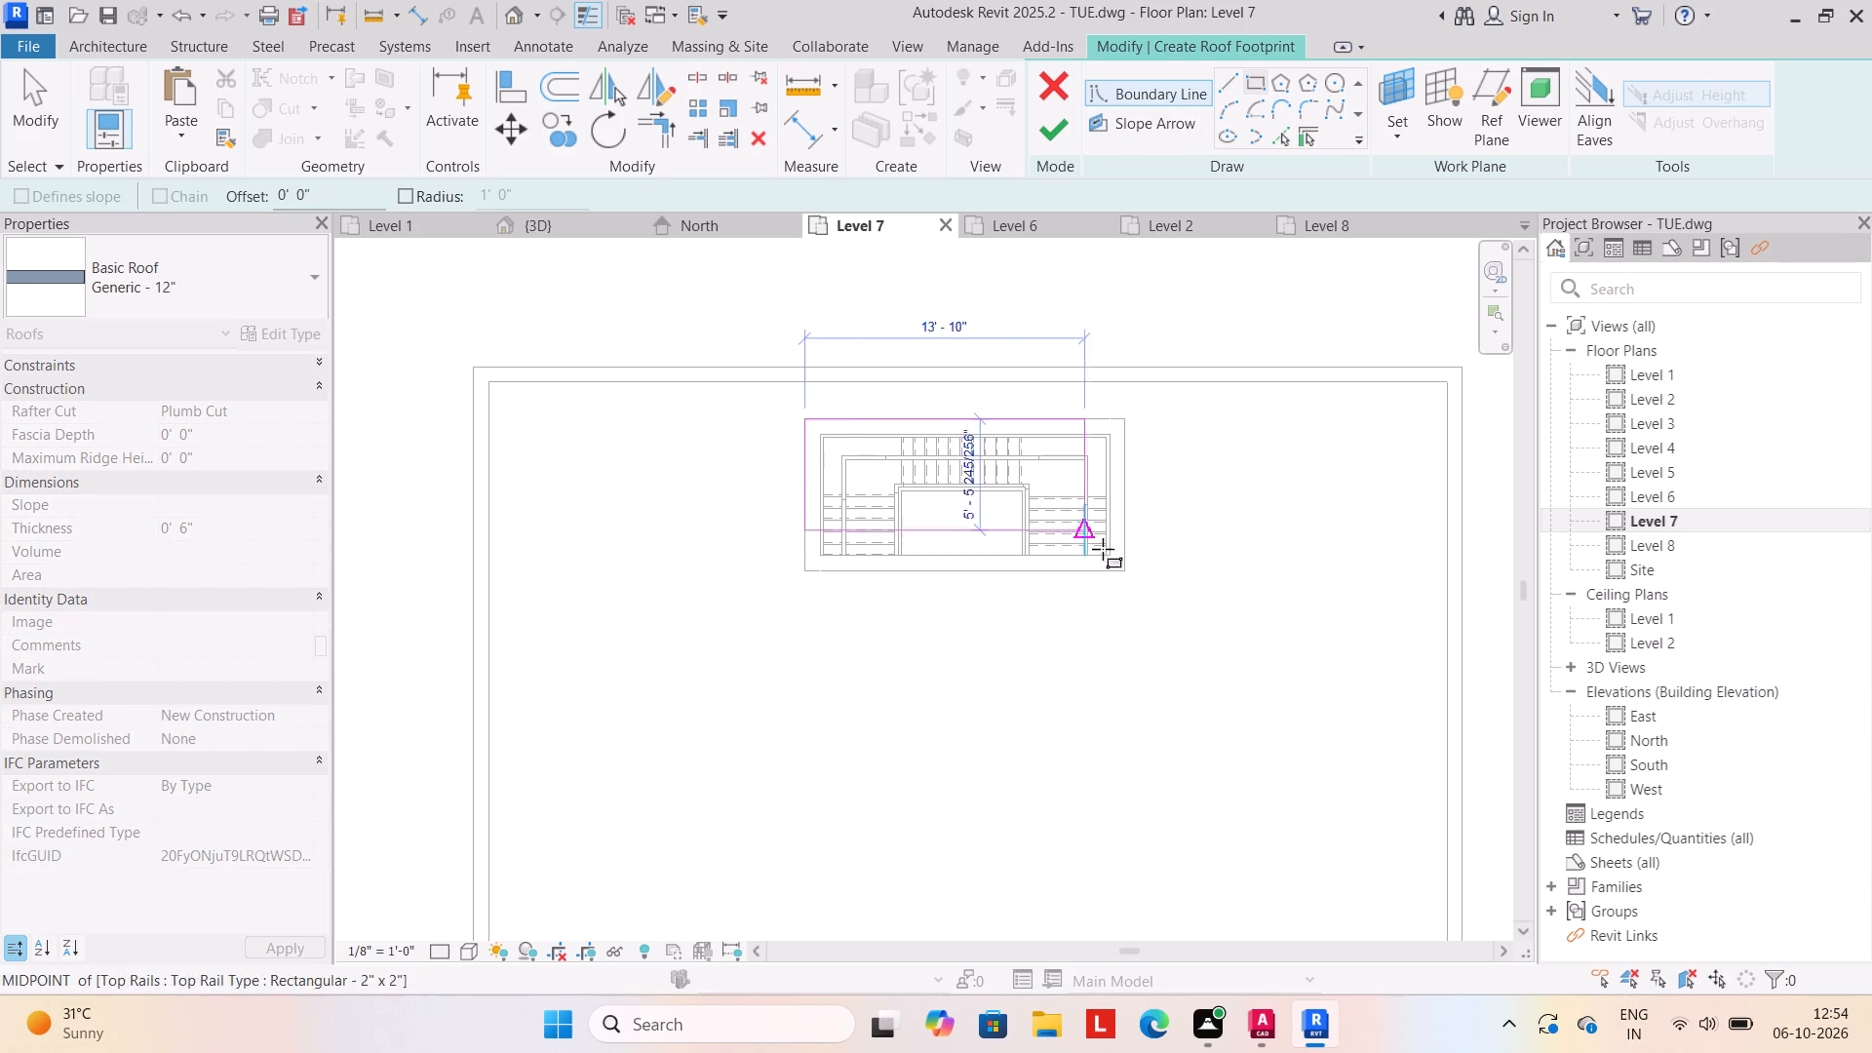
left_click(1123, 573)
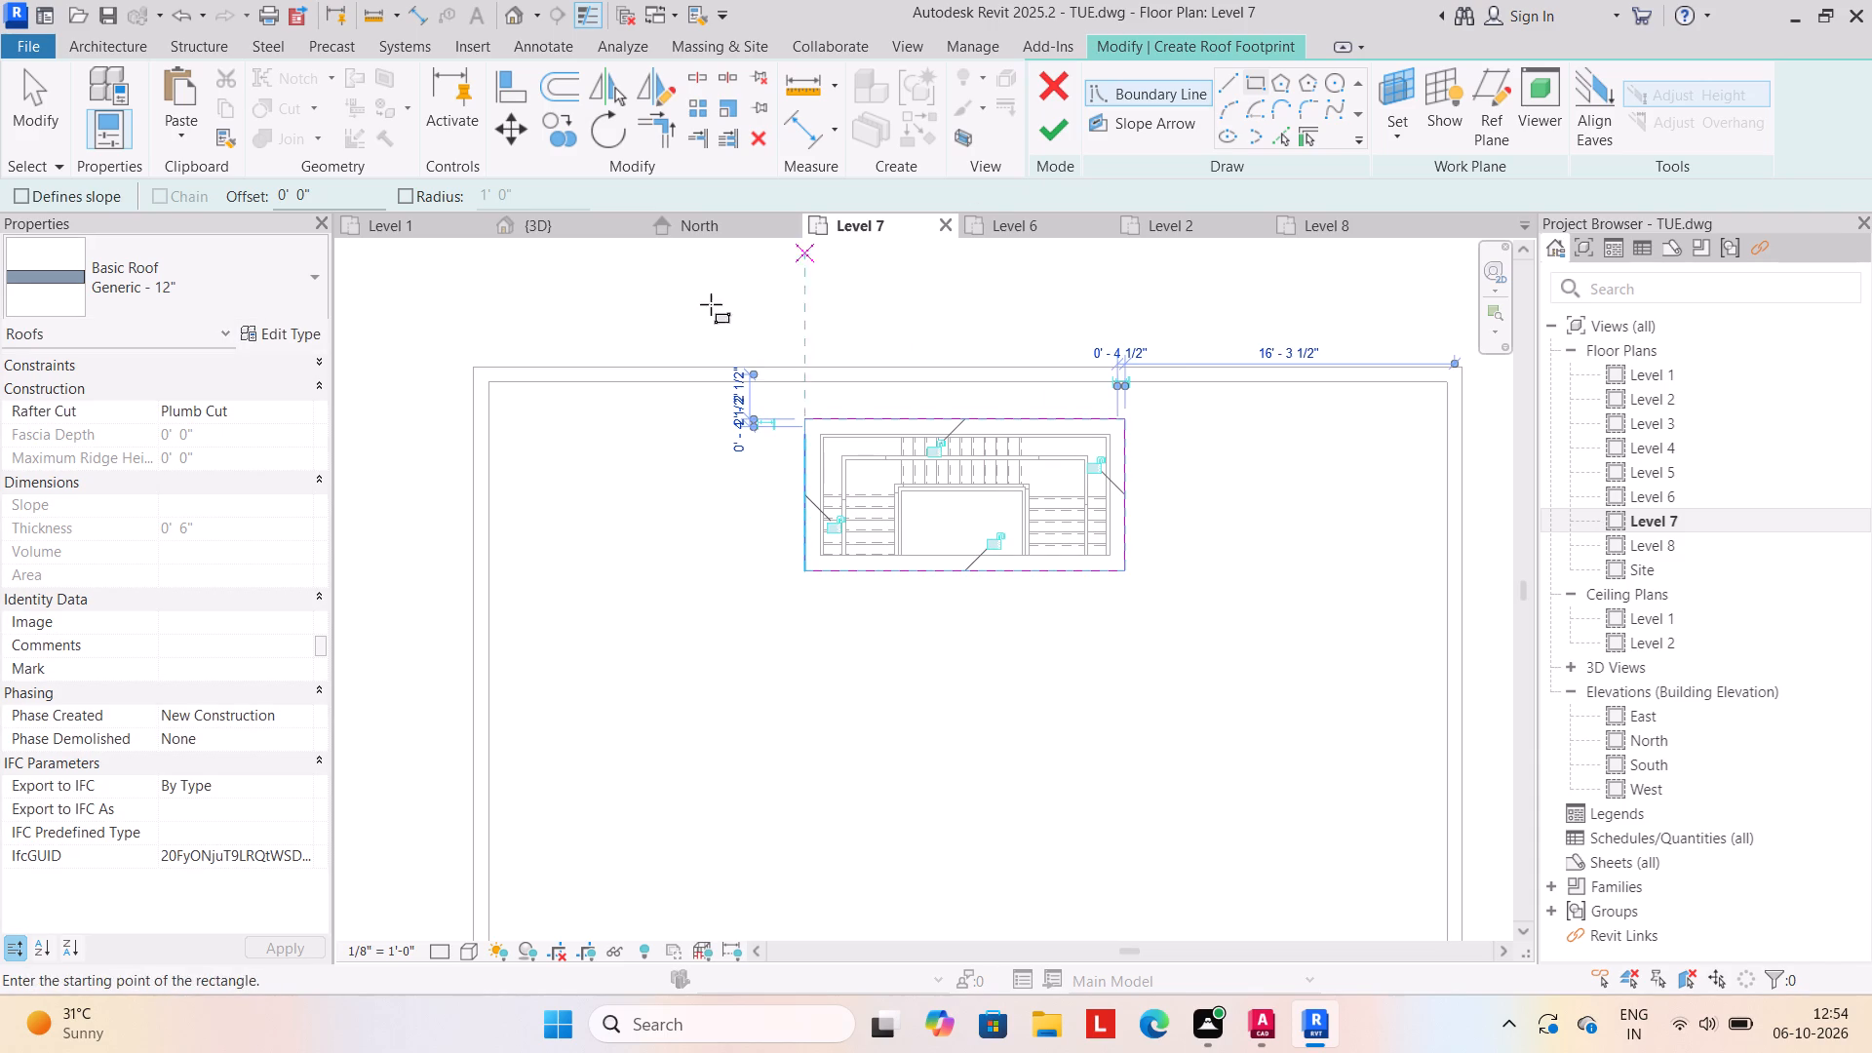
left_click(1048, 132)
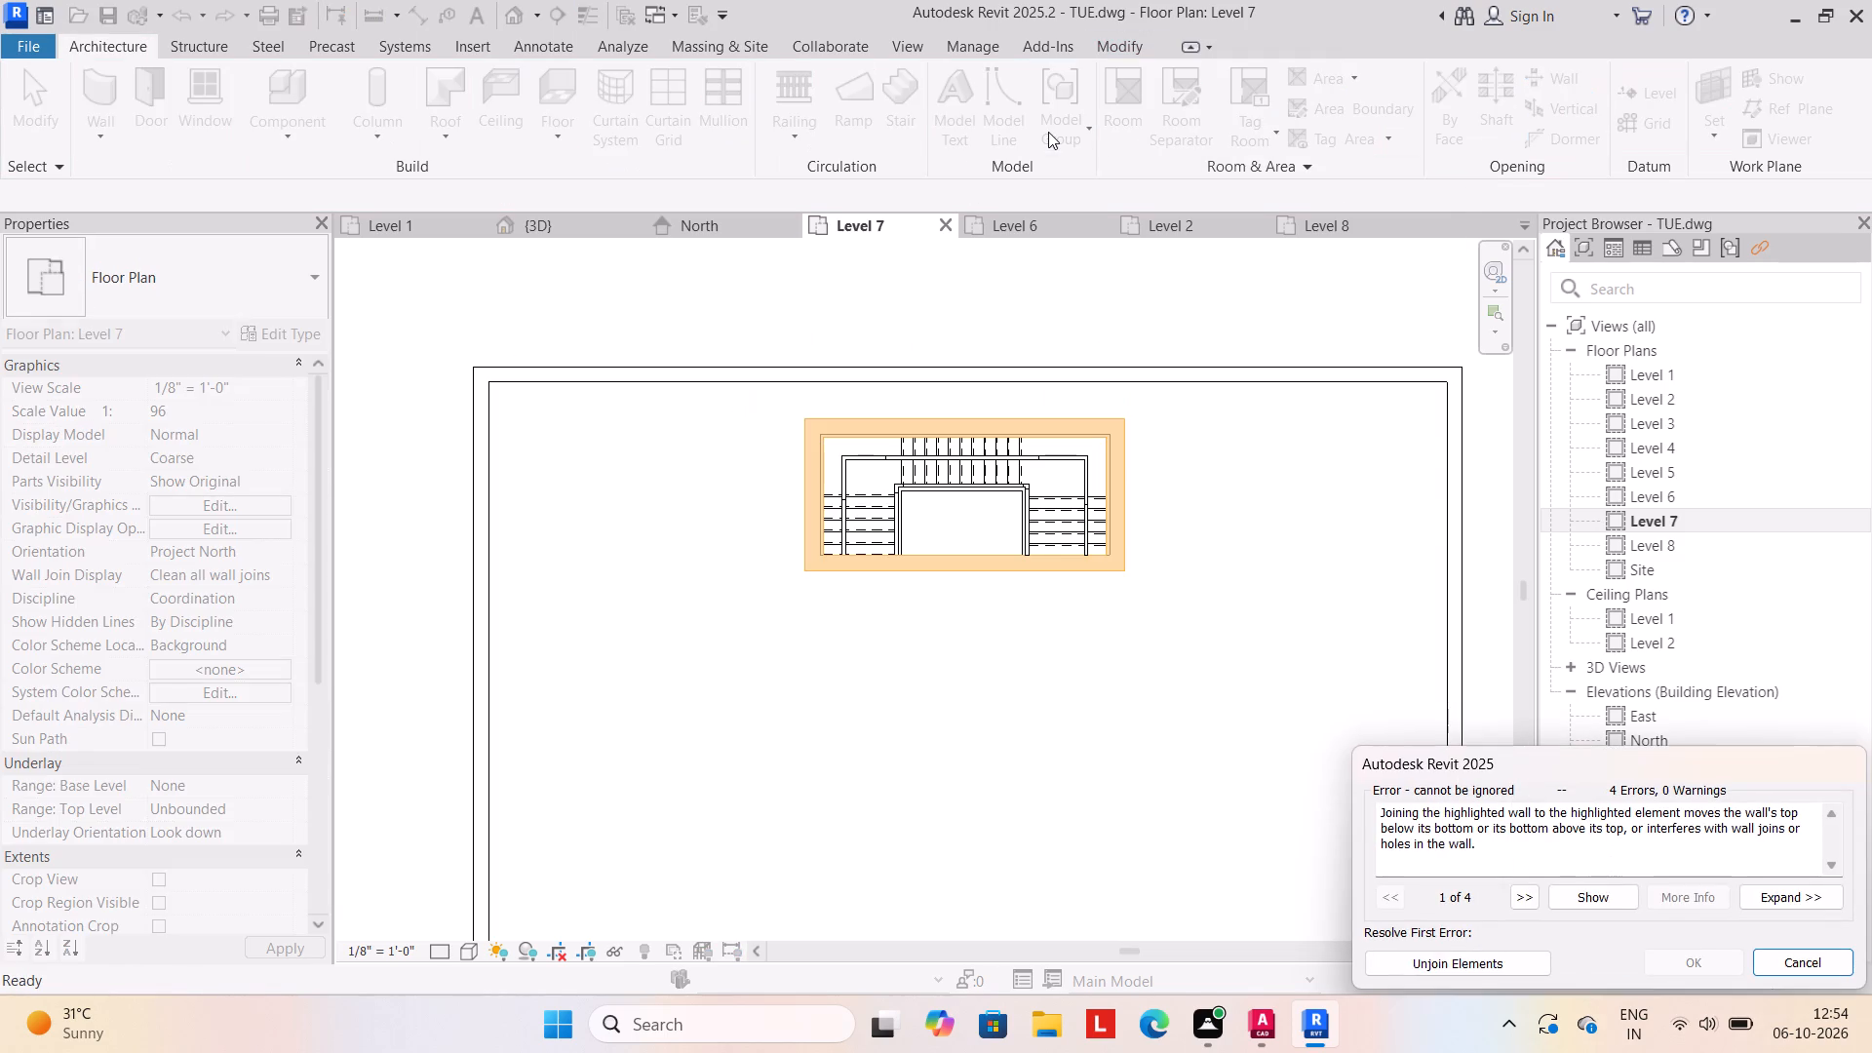
key("Escape")
key("Escape")
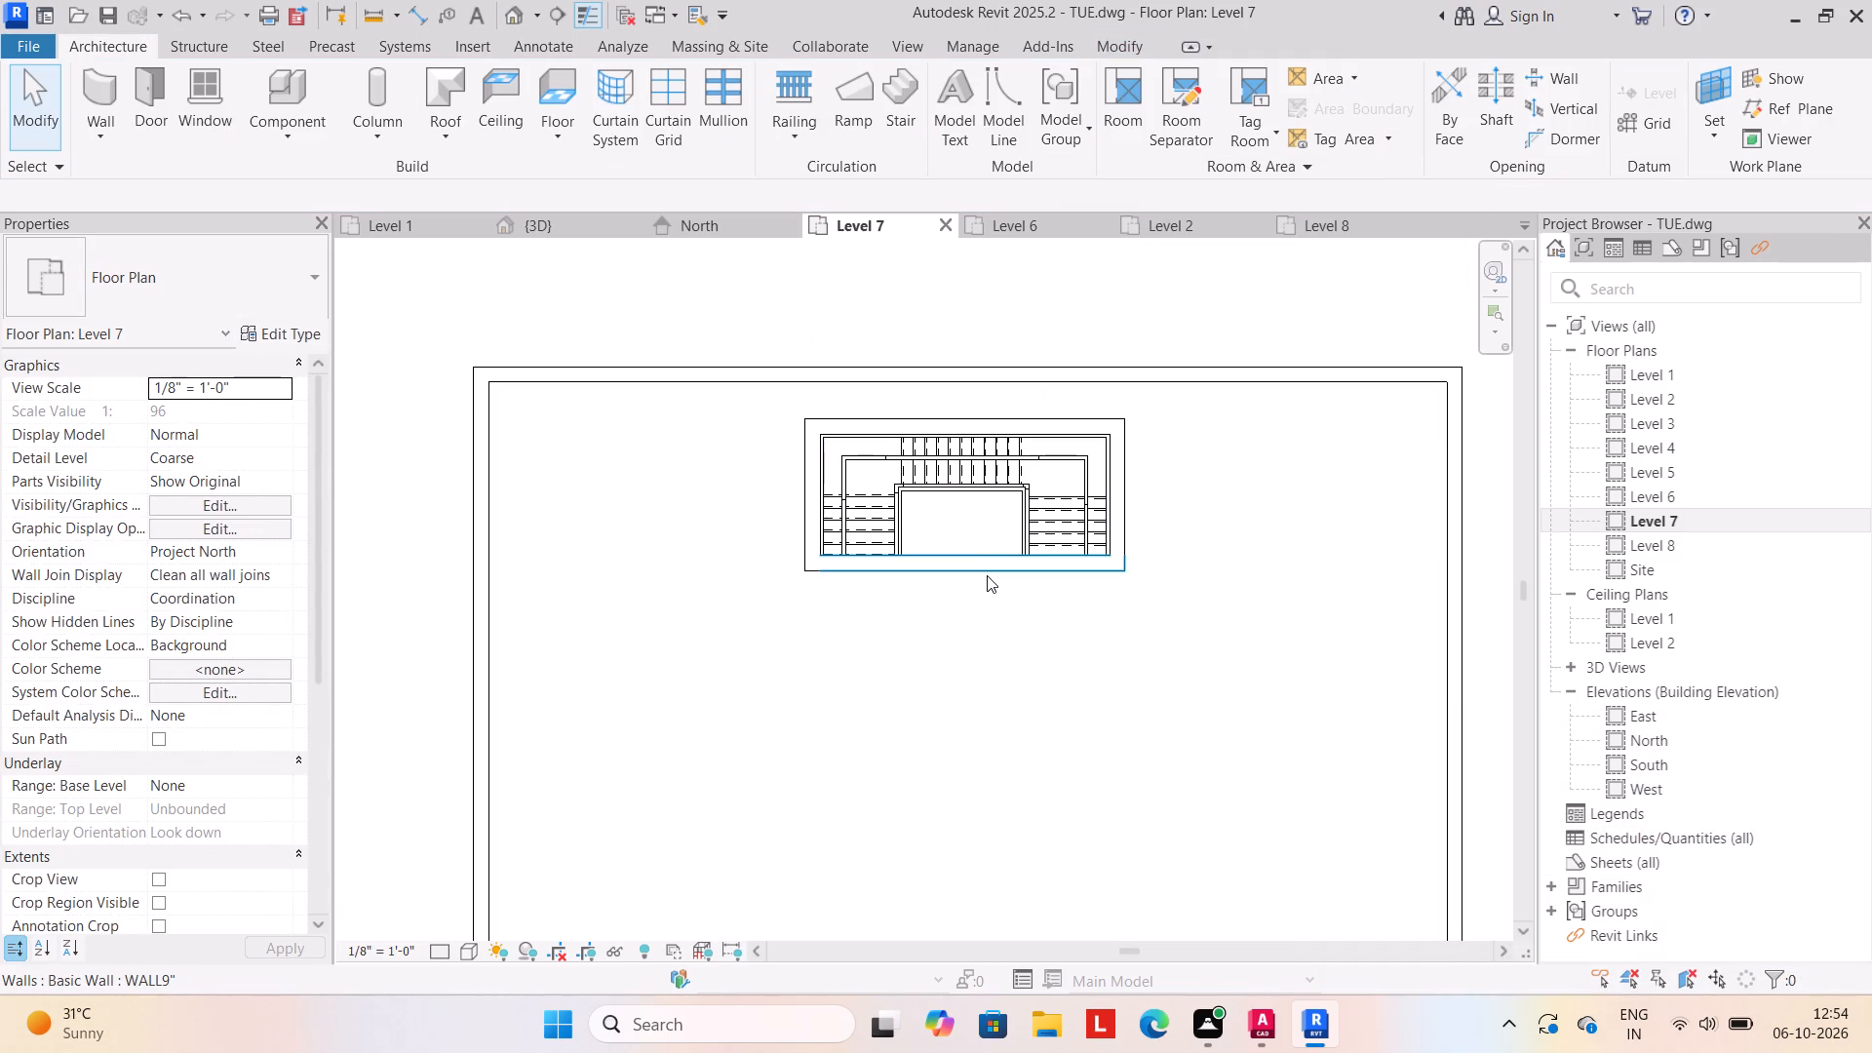
Delete the front WALL9" wall of the roof stair enclosure in the 3D view.
left_click(987, 575)
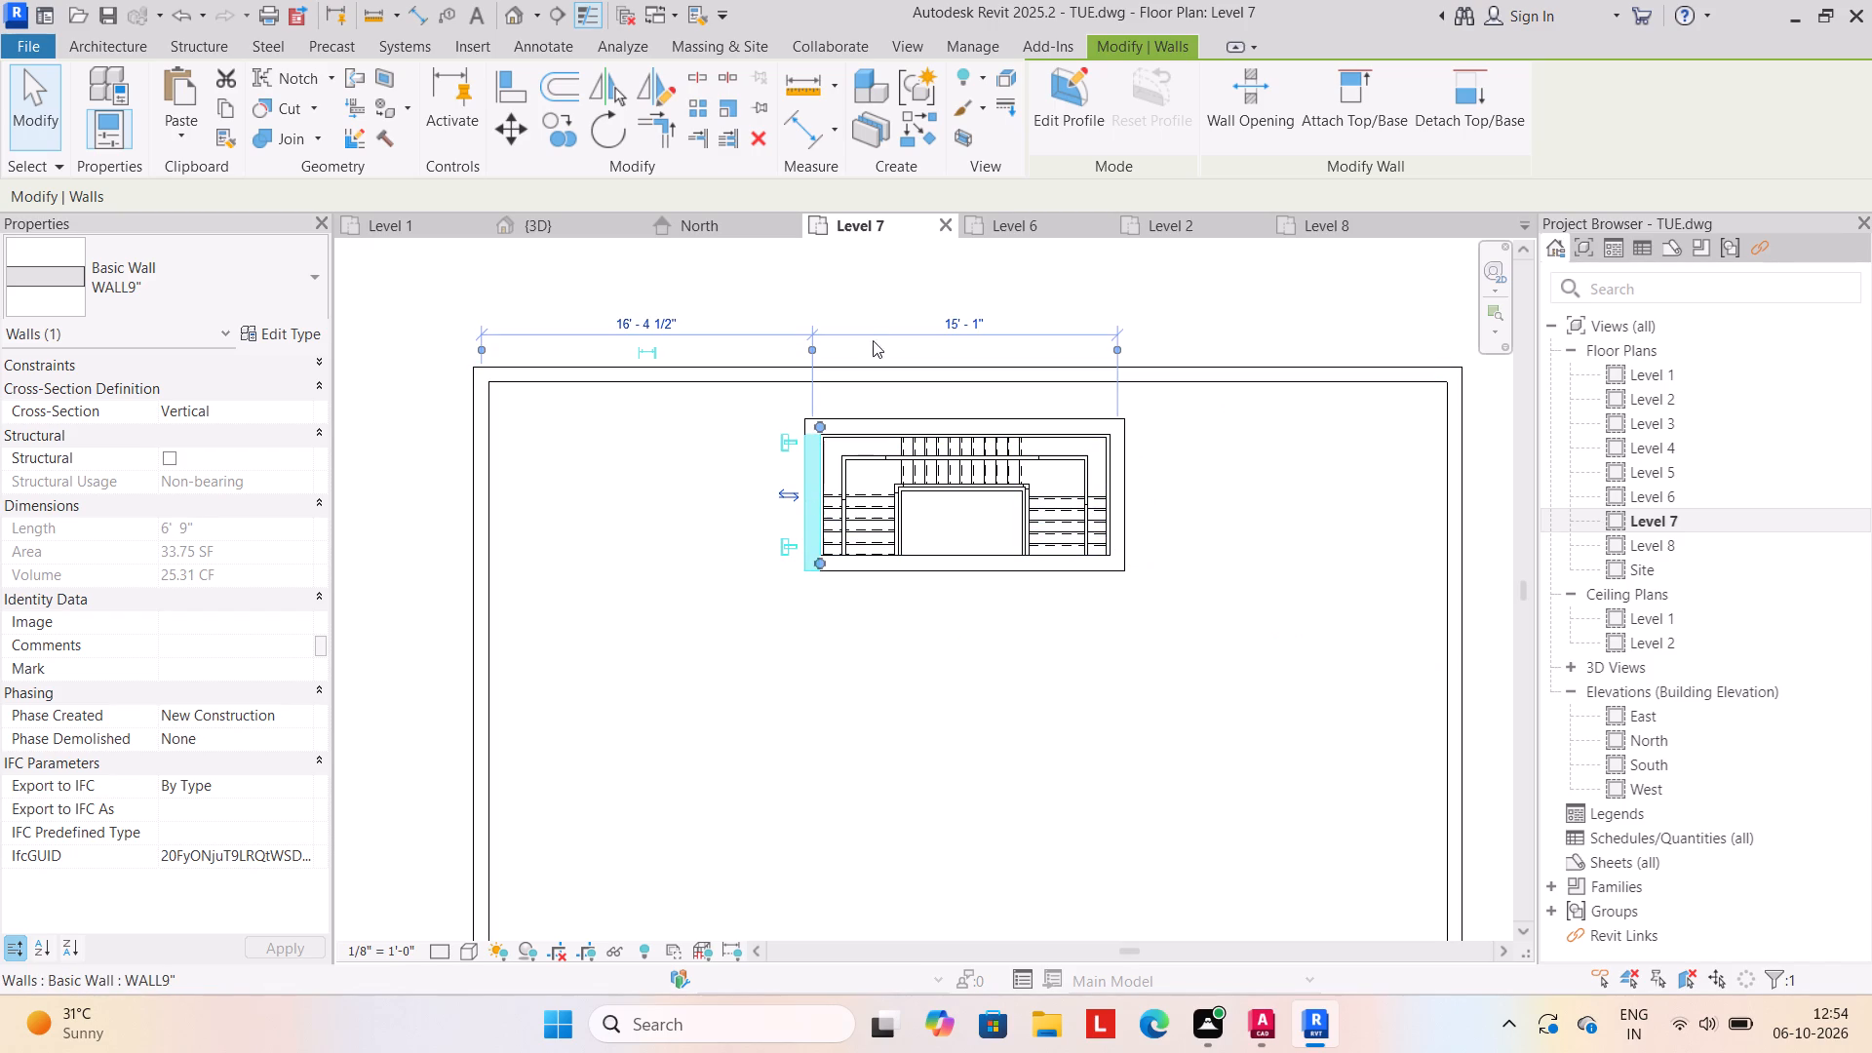
left_click(537, 230)
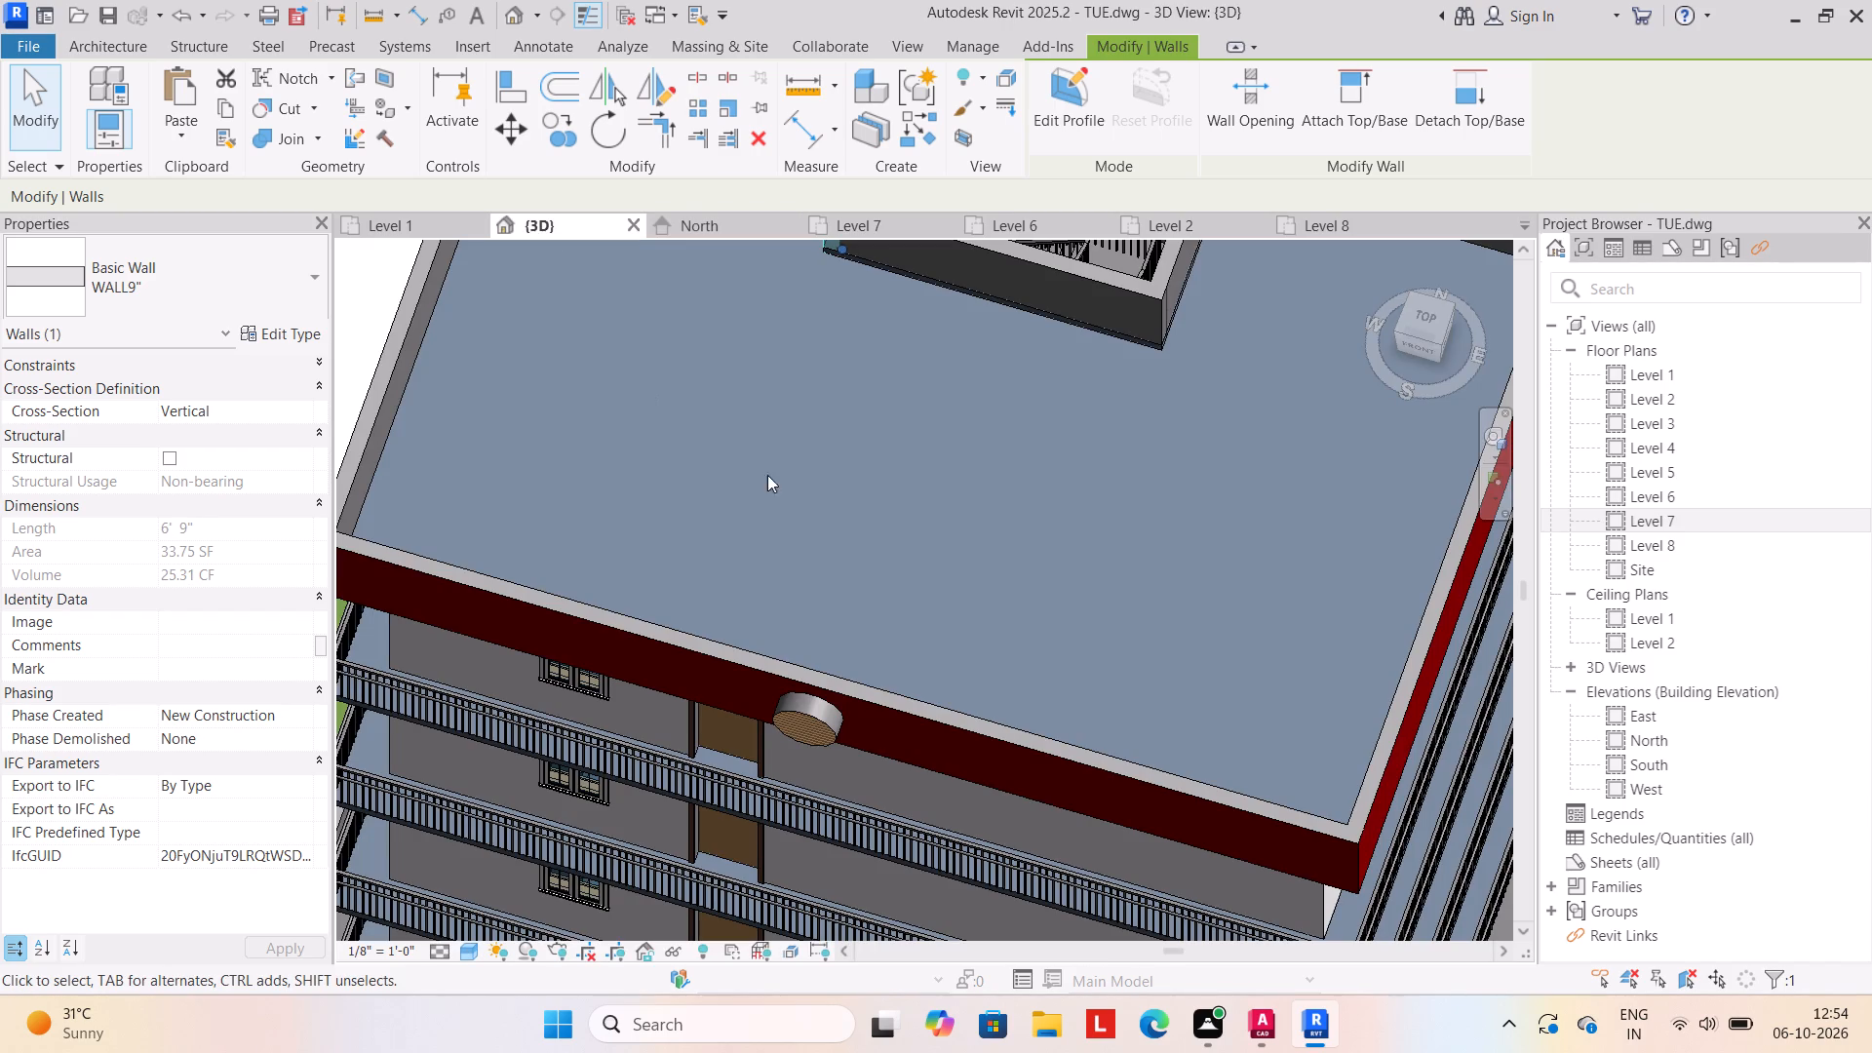
scroll(1008, 563, "down", 1)
middle_click_drag(1008, 569, 997, 731)
key("grave")
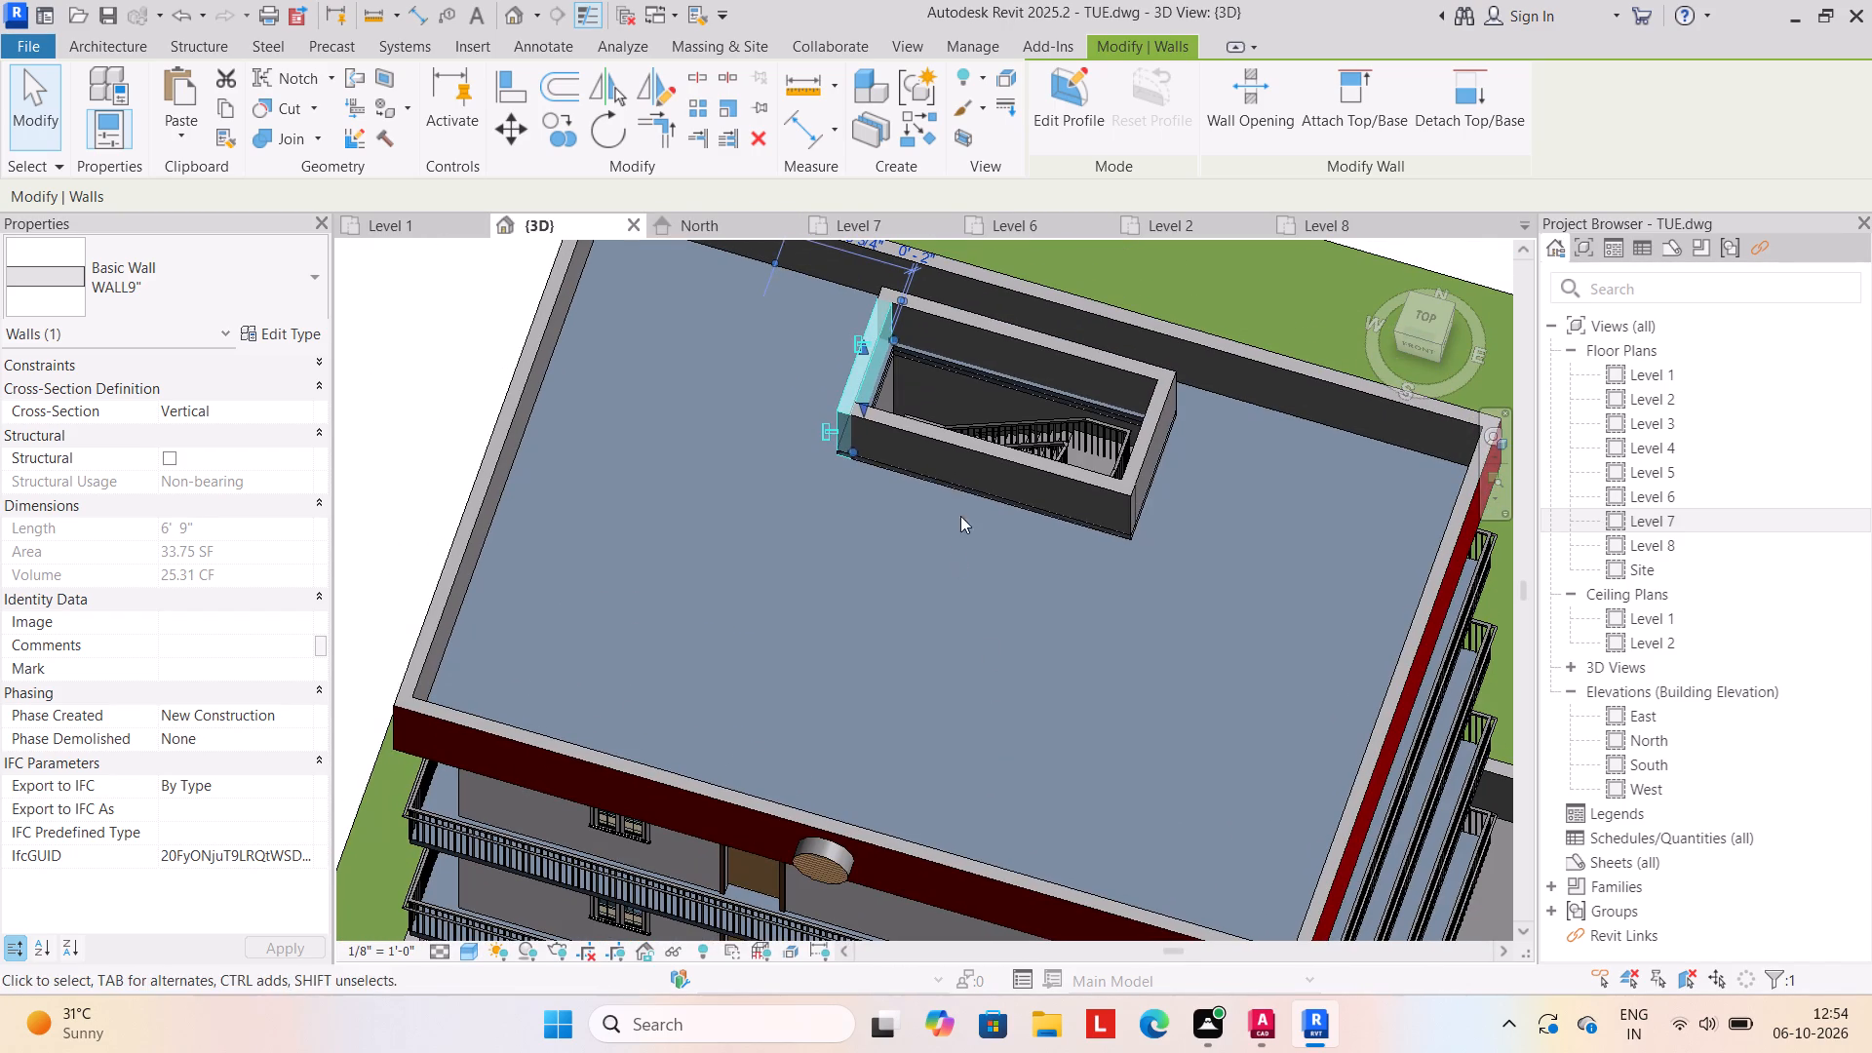
left_click(1017, 455)
key("BackSpace")
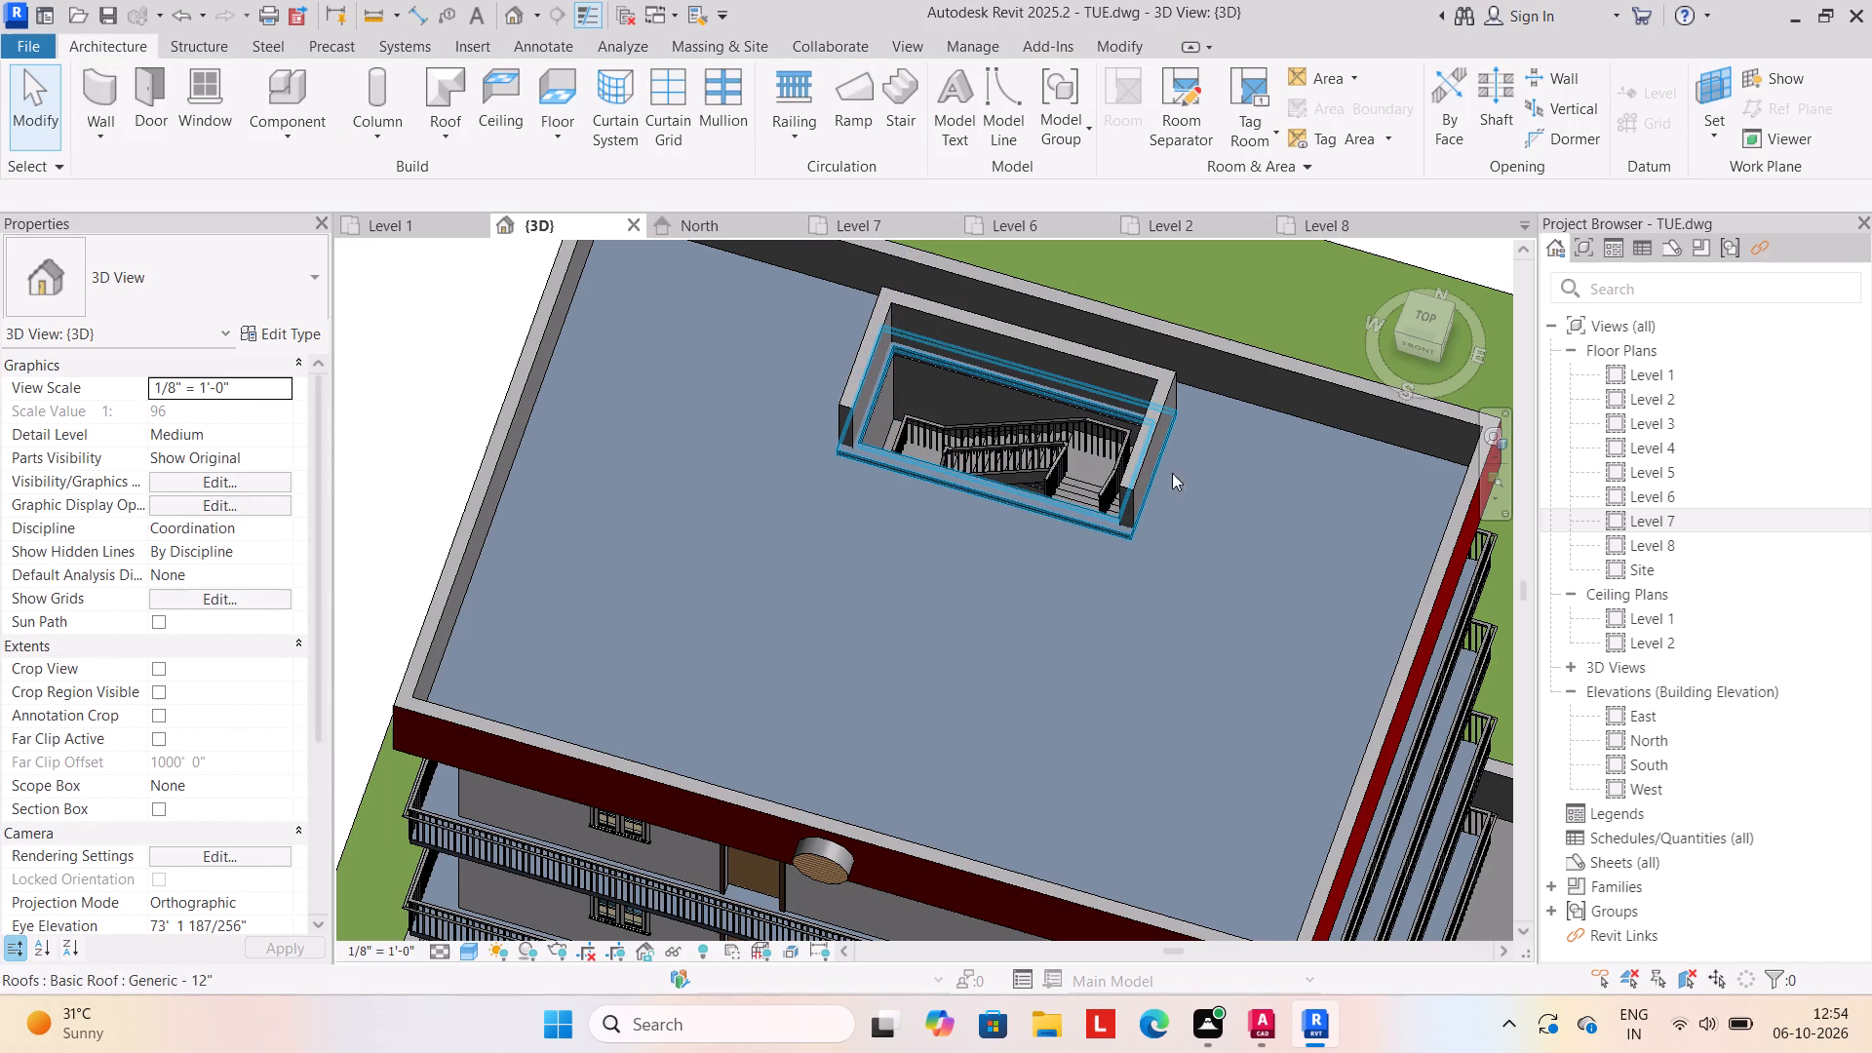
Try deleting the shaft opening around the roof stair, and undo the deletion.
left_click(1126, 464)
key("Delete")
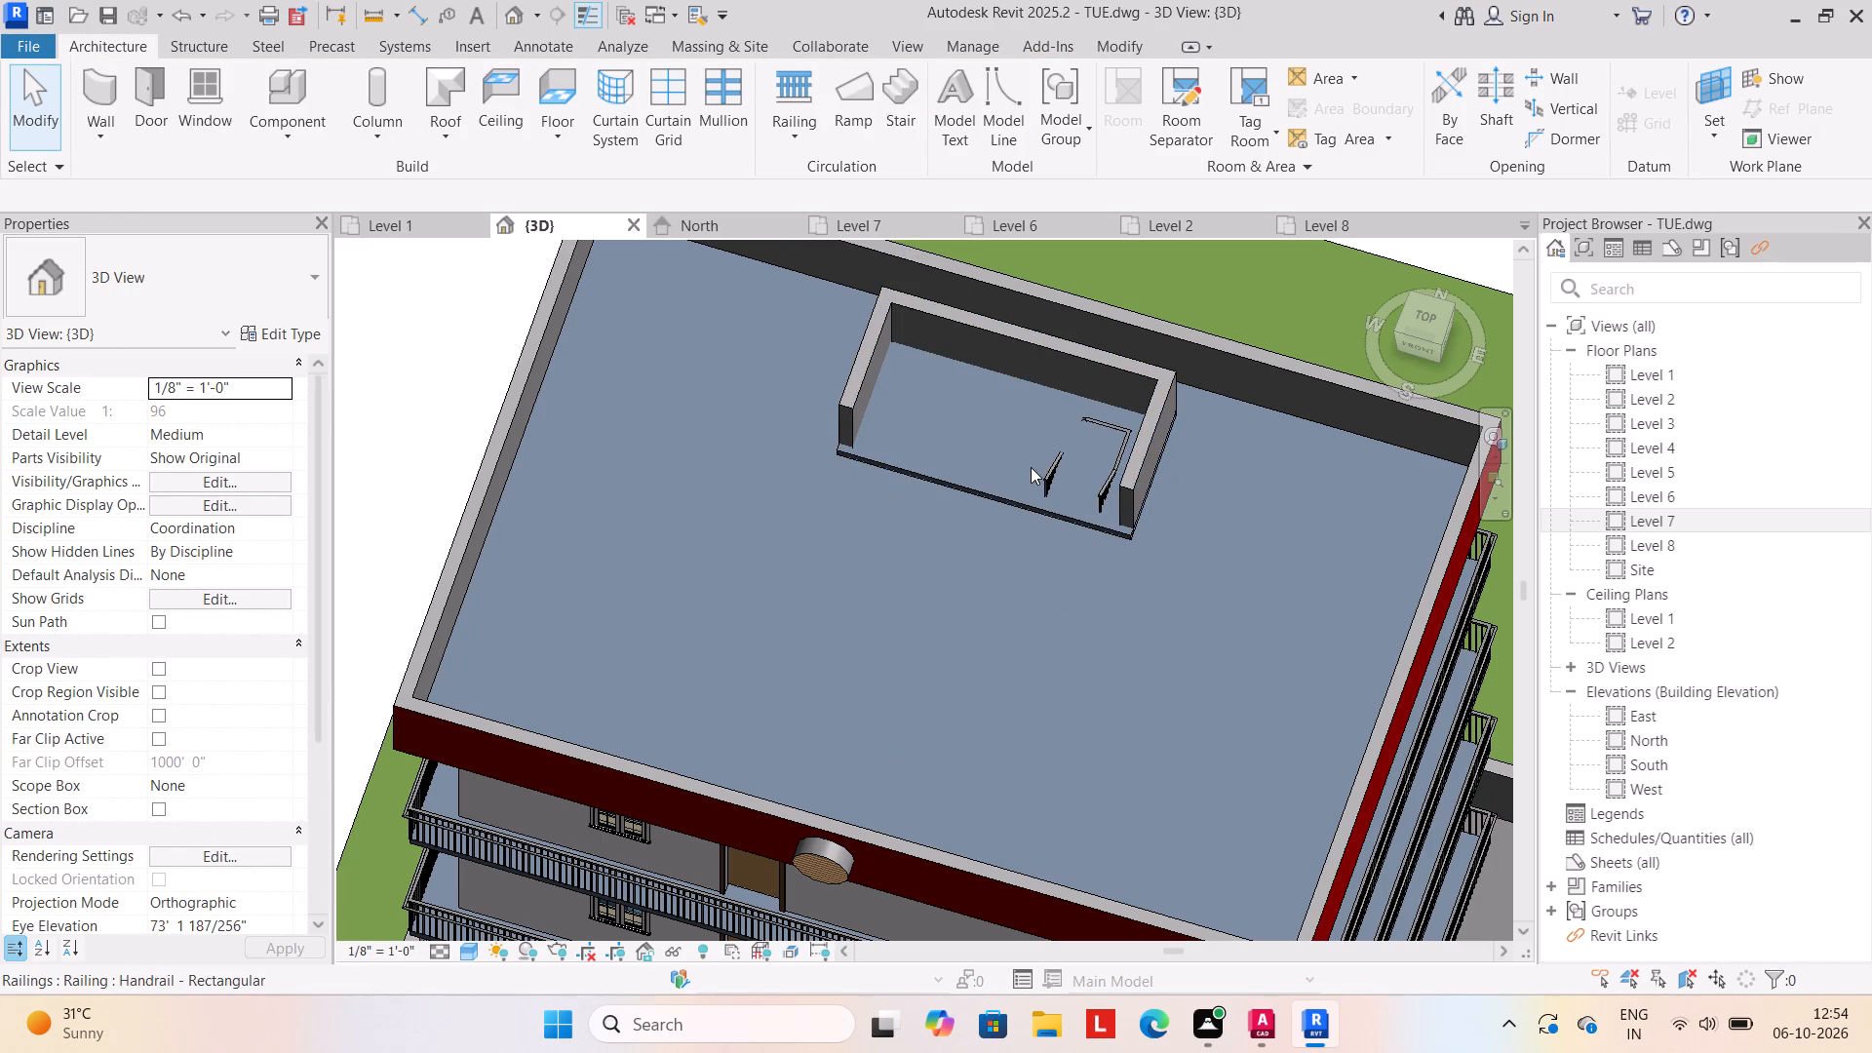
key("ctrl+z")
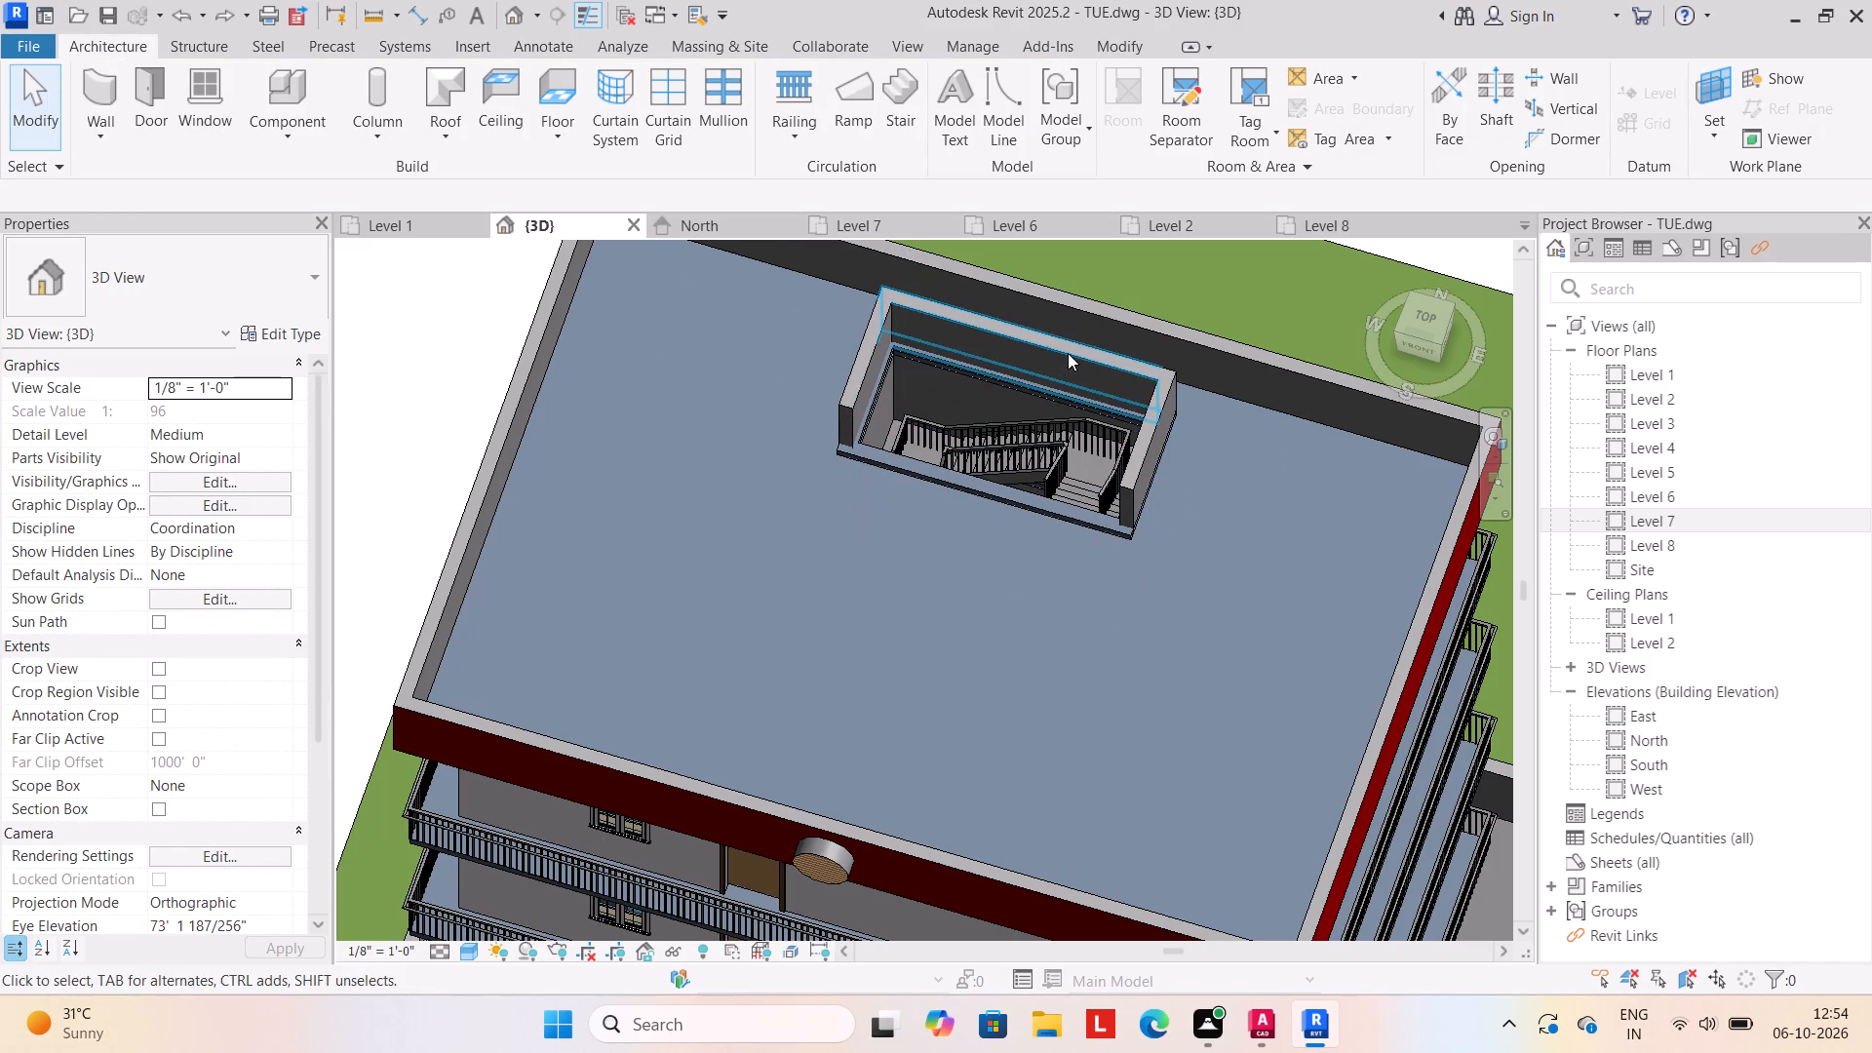
Delete the rear wall and both side walls of the roof stair enclosure.
left_click_drag(1068, 353, 1071, 344)
key("Delete")
left_click(1150, 426)
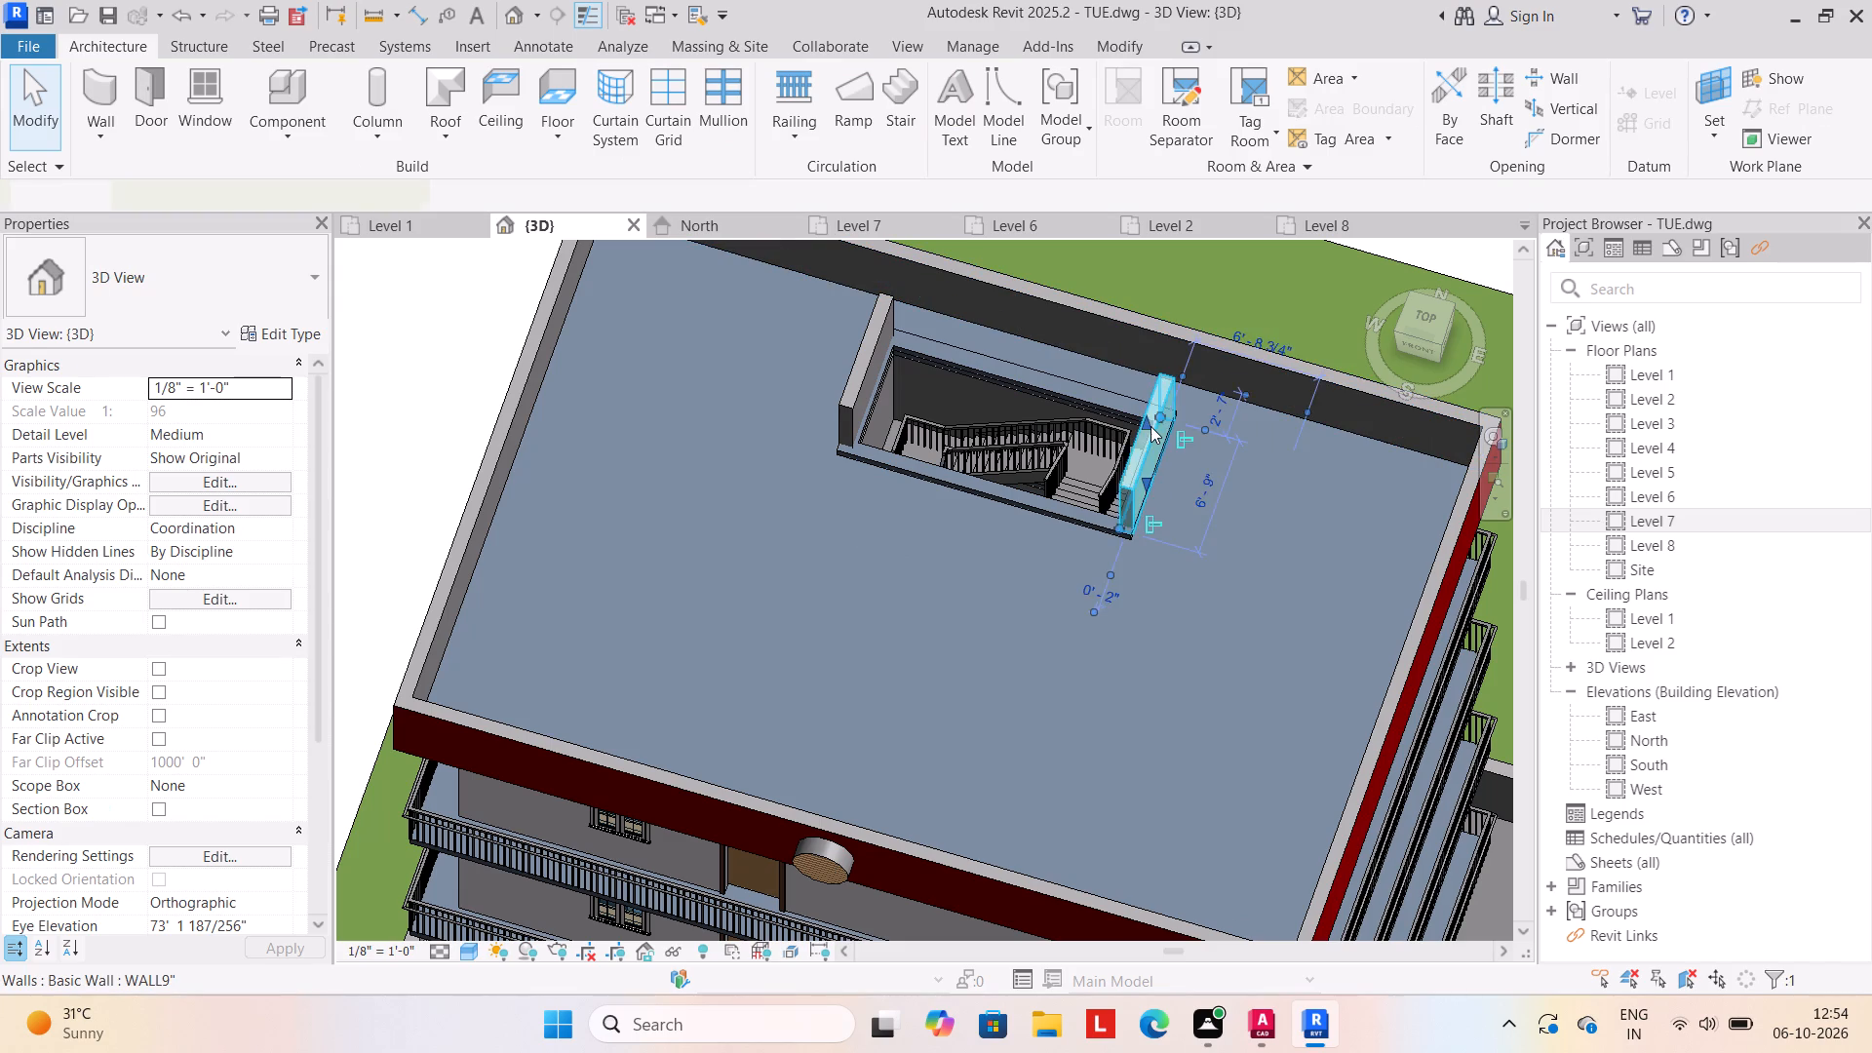
key("Delete")
left_click(842, 391)
key("Delete")
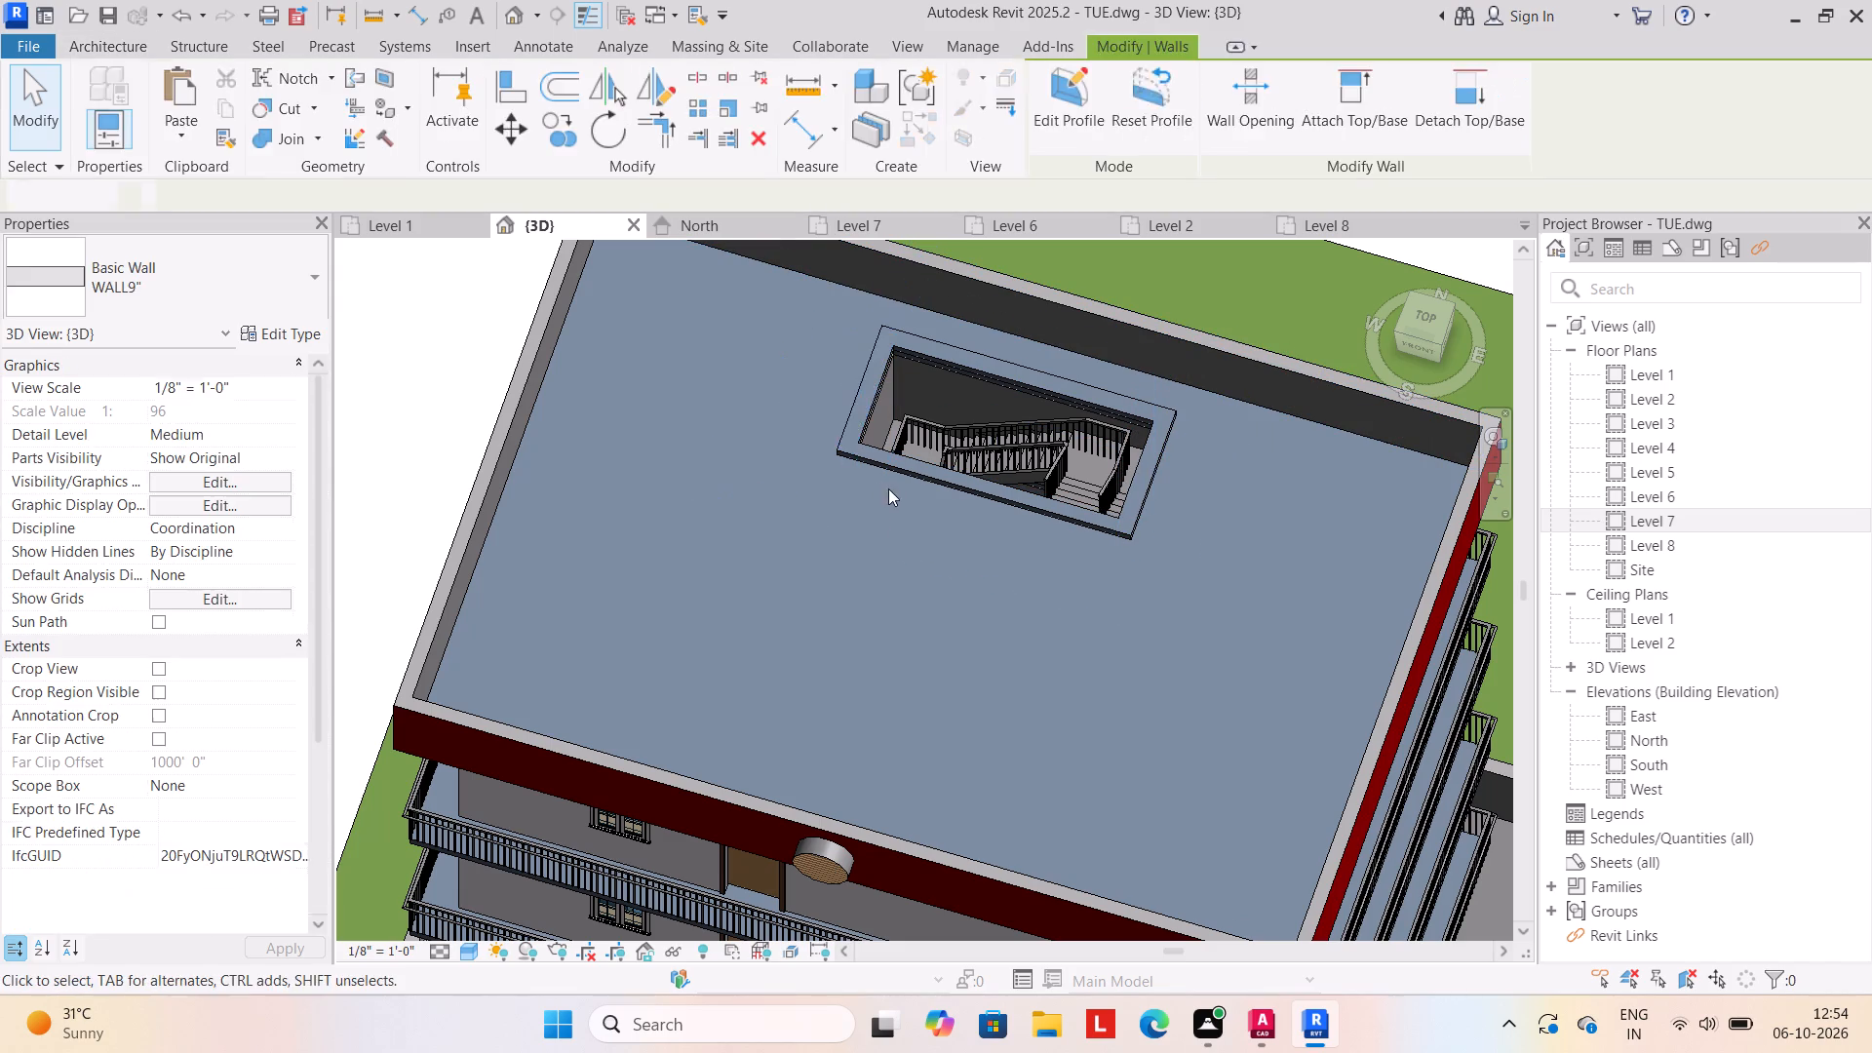
Delete the Generic - 12" roof left around the stair opening on top of the building.
left_click(932, 479)
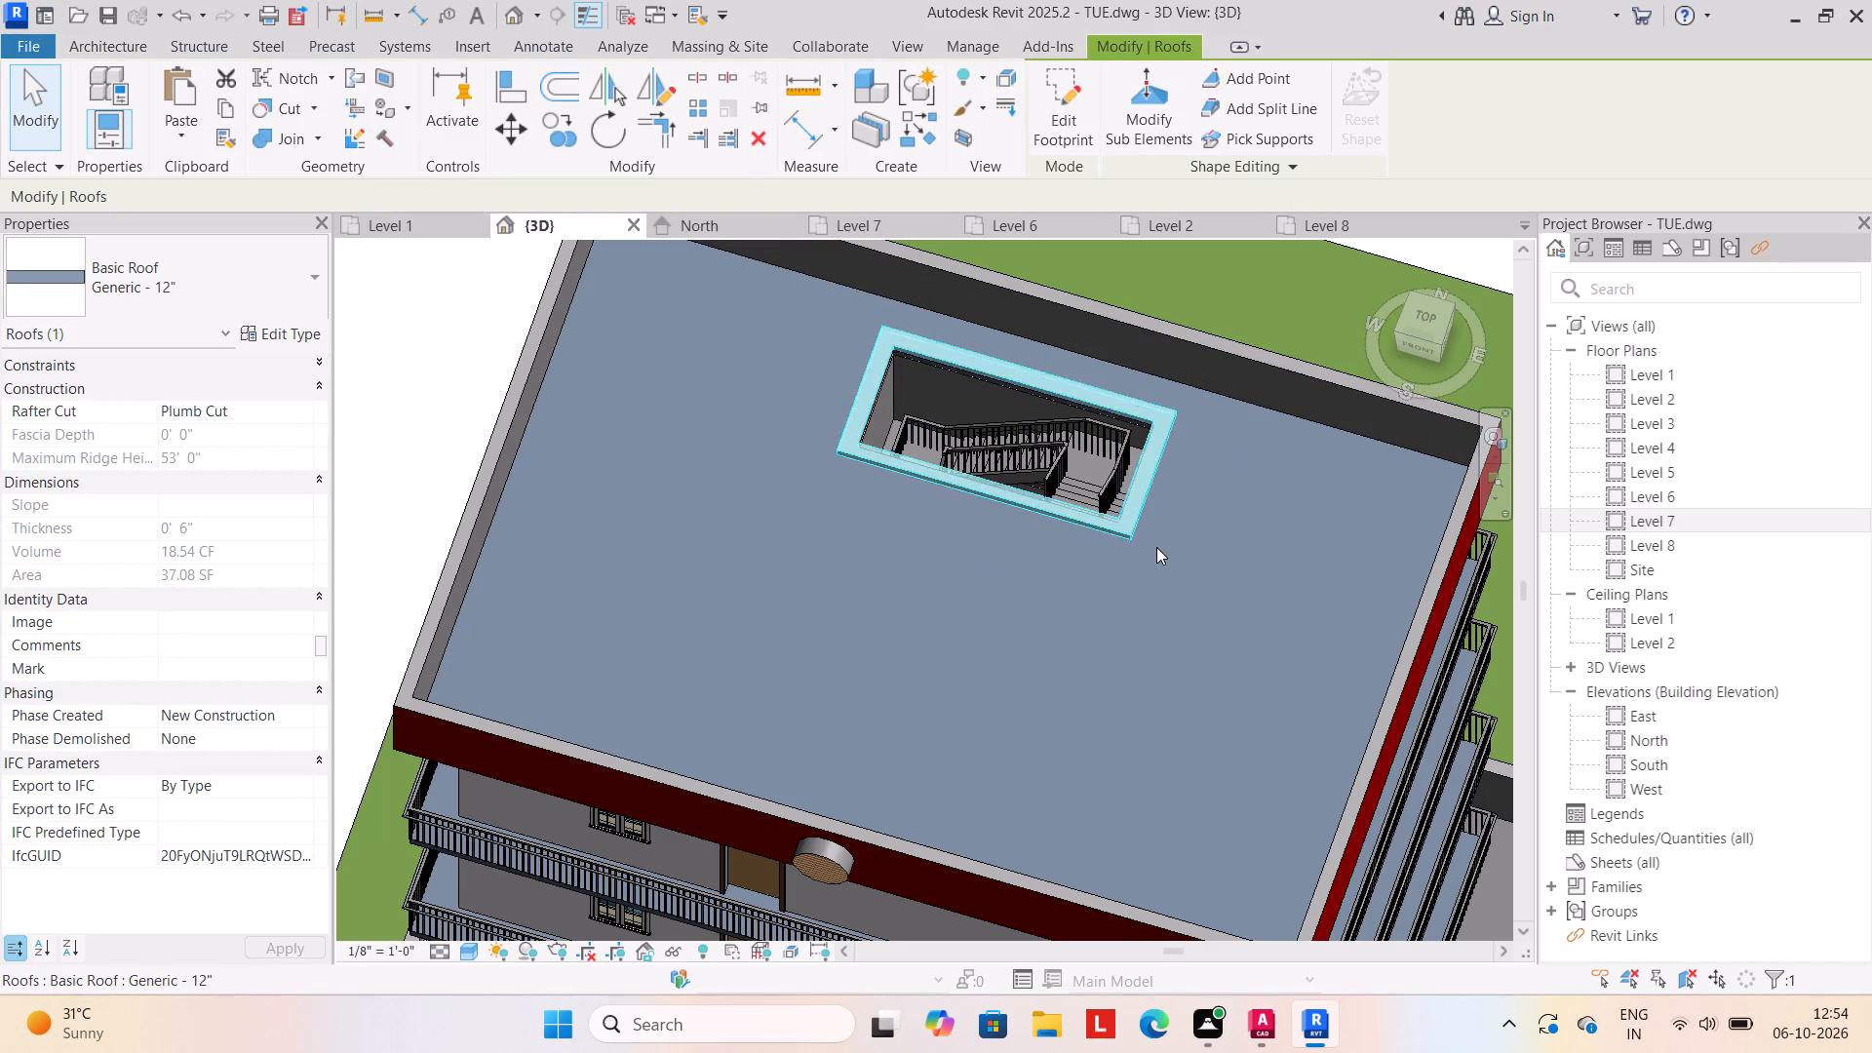
key("Delete")
Nudge the red Porsche in front of the house two increments to the left as seen from the front.
scroll(1128, 557, "down", 3)
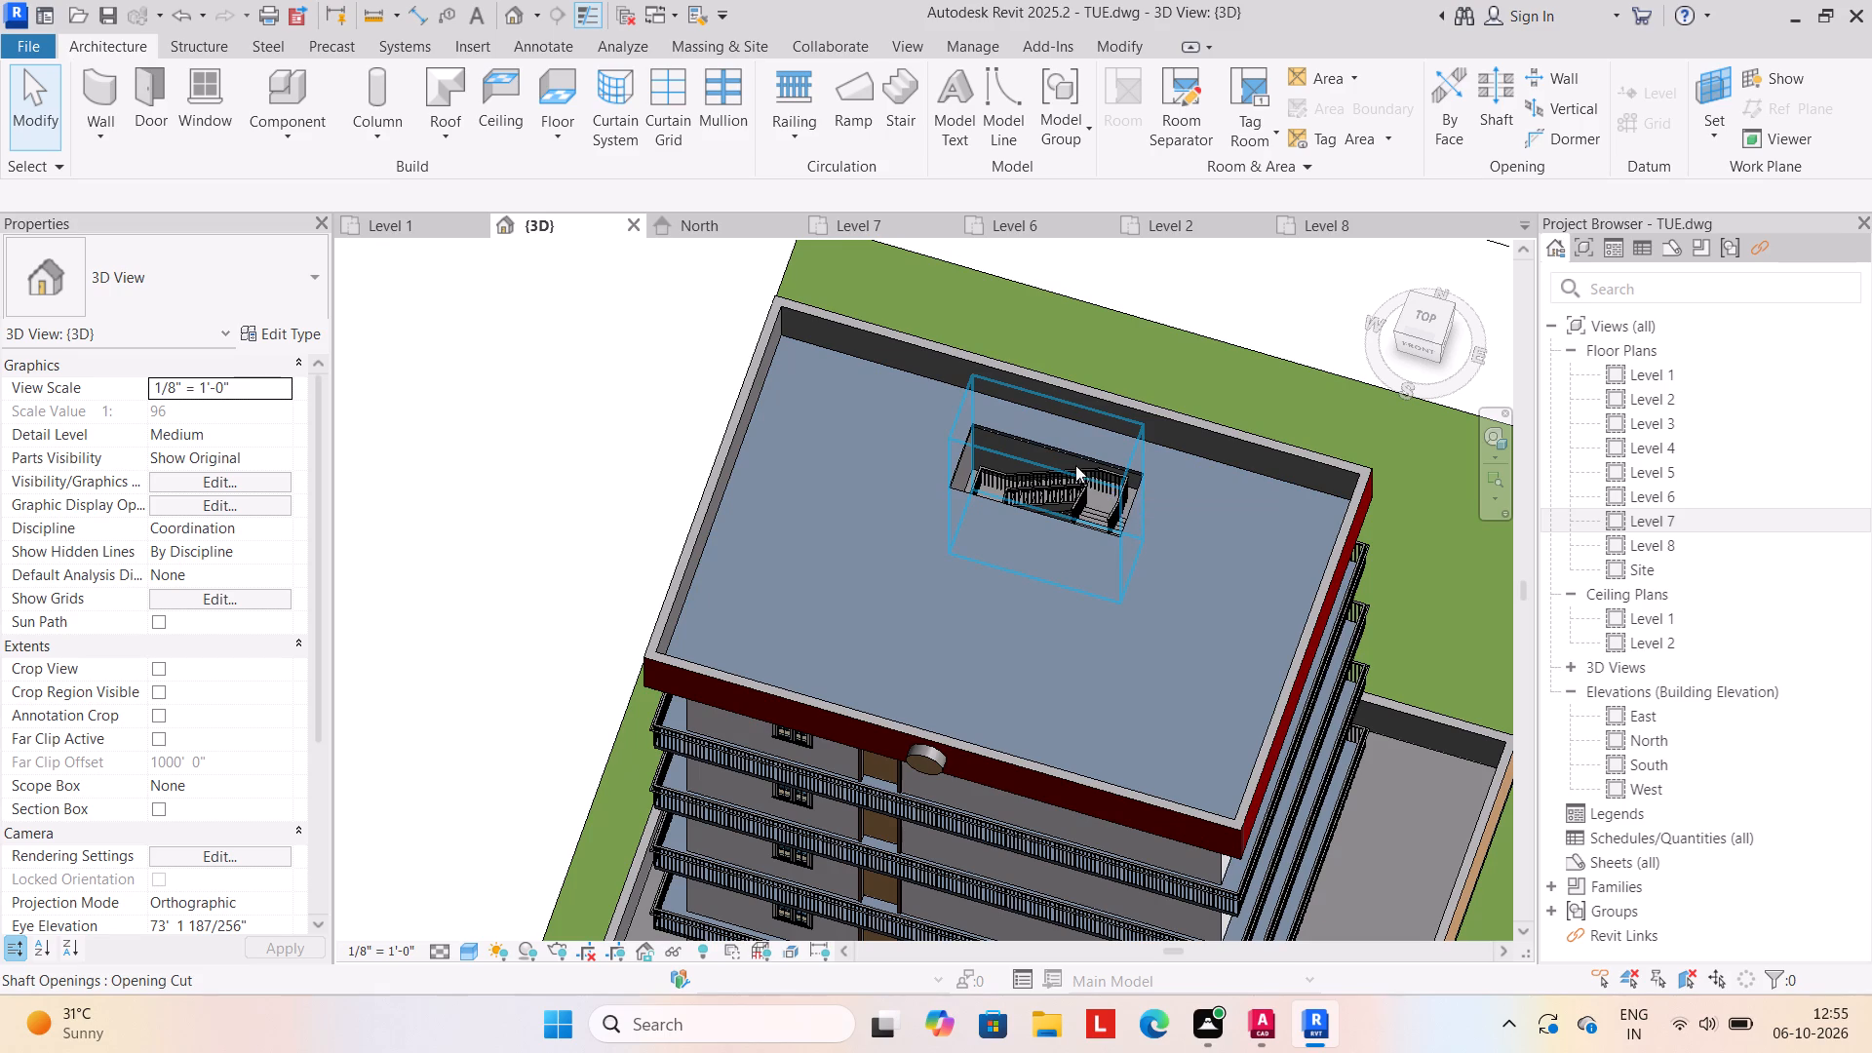
middle_click_drag(1109, 651, 1116, 635, "shift")
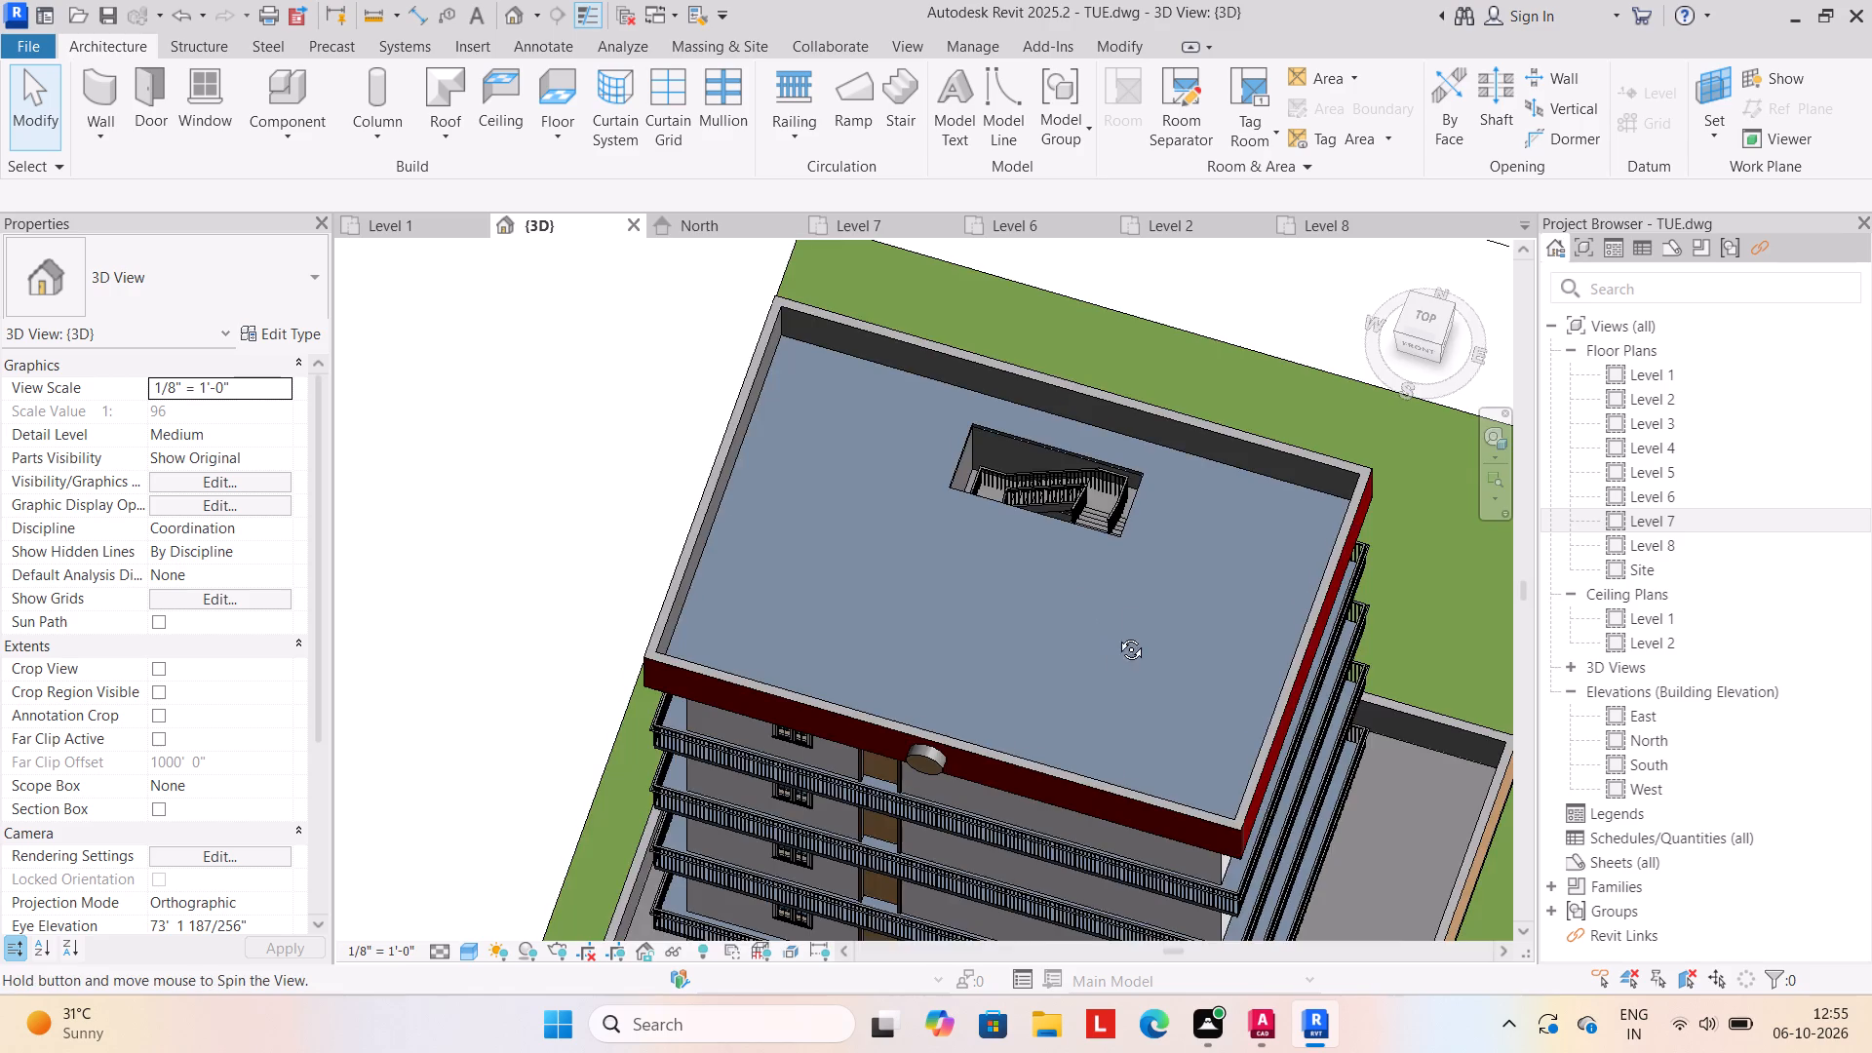
middle_click_drag(1116, 635, 1152, 500, "shift")
scroll(1148, 507, "down", 2)
middle_click_drag(1146, 509, 1169, 409)
scroll(1169, 409, "up", 1)
middle_click_drag(1024, 677, 1063, 612, "shift")
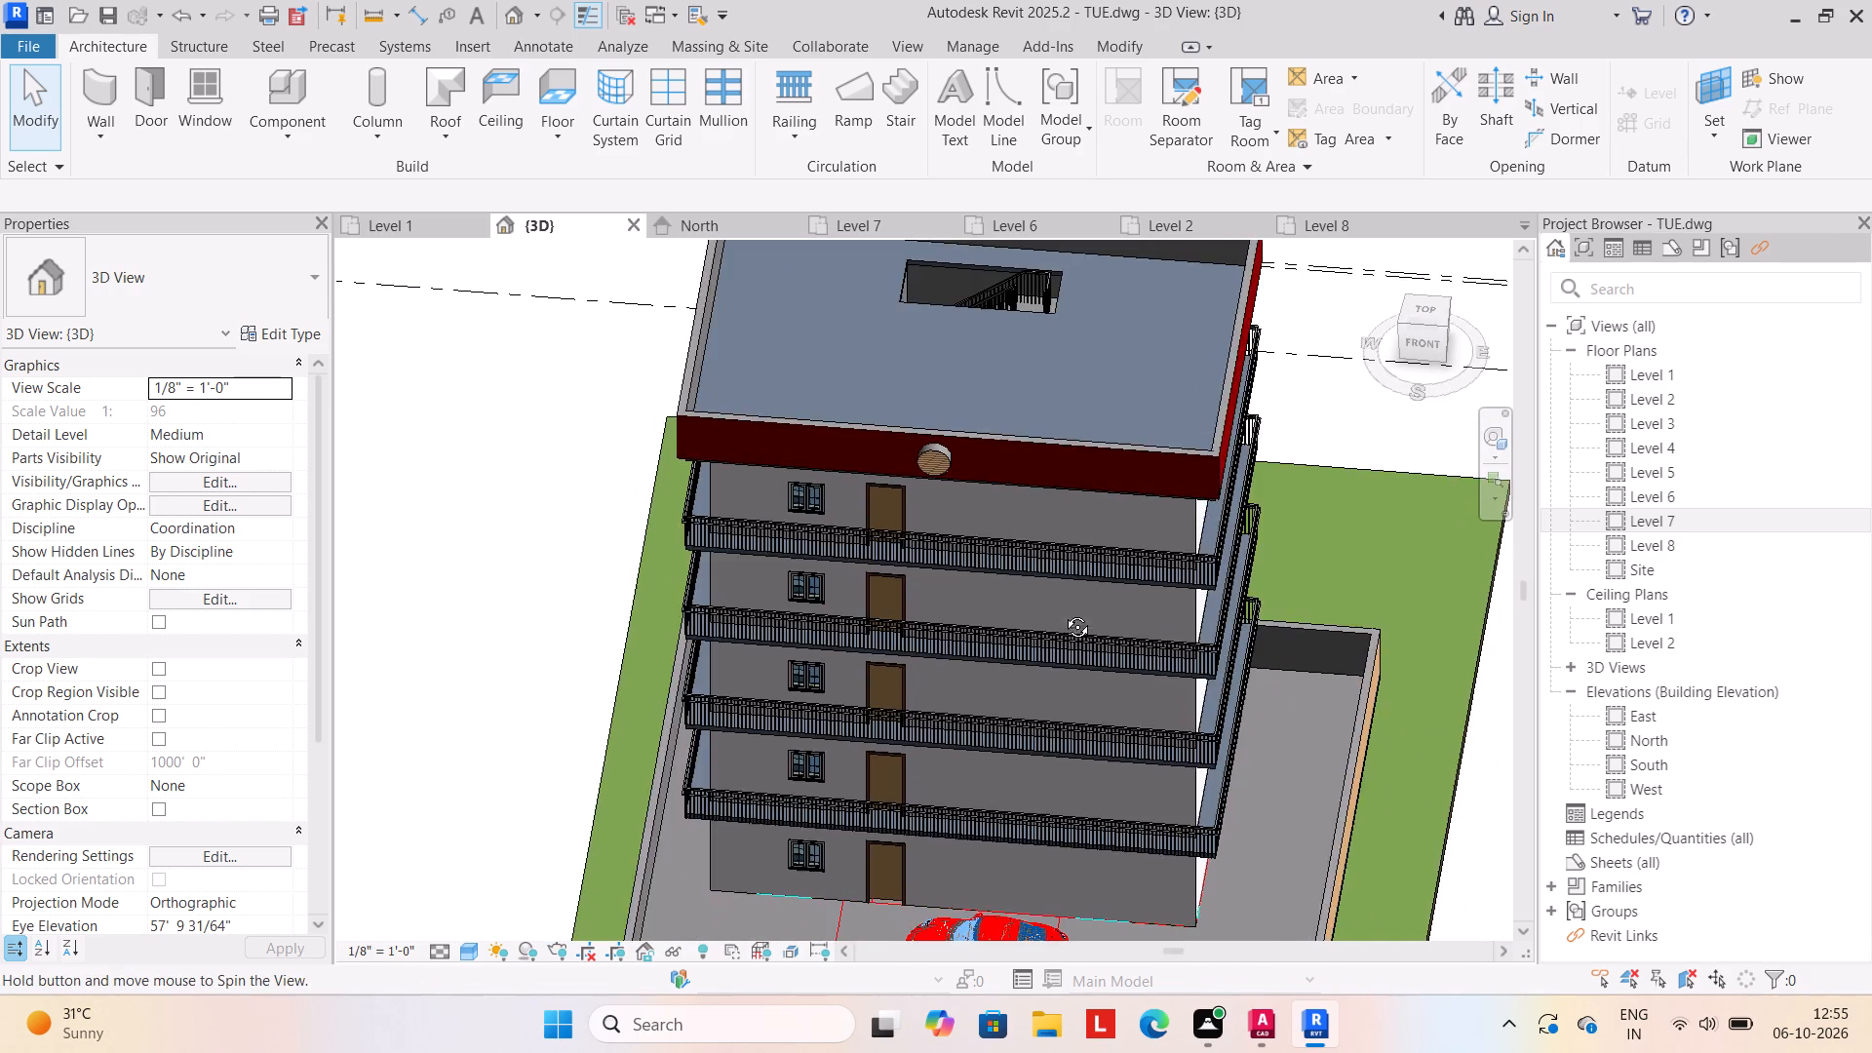
middle_click_drag(1063, 612, 1063, 611, "shift")
scroll(1049, 634, "down", 1)
middle_click_drag(1049, 634, 1073, 542)
middle_click_drag(1039, 686, 1055, 628, "shift")
scroll(1048, 654, "up", 1, "shift")
scroll(1042, 640, "down", 1)
middle_click_drag(1041, 641, 1039, 544)
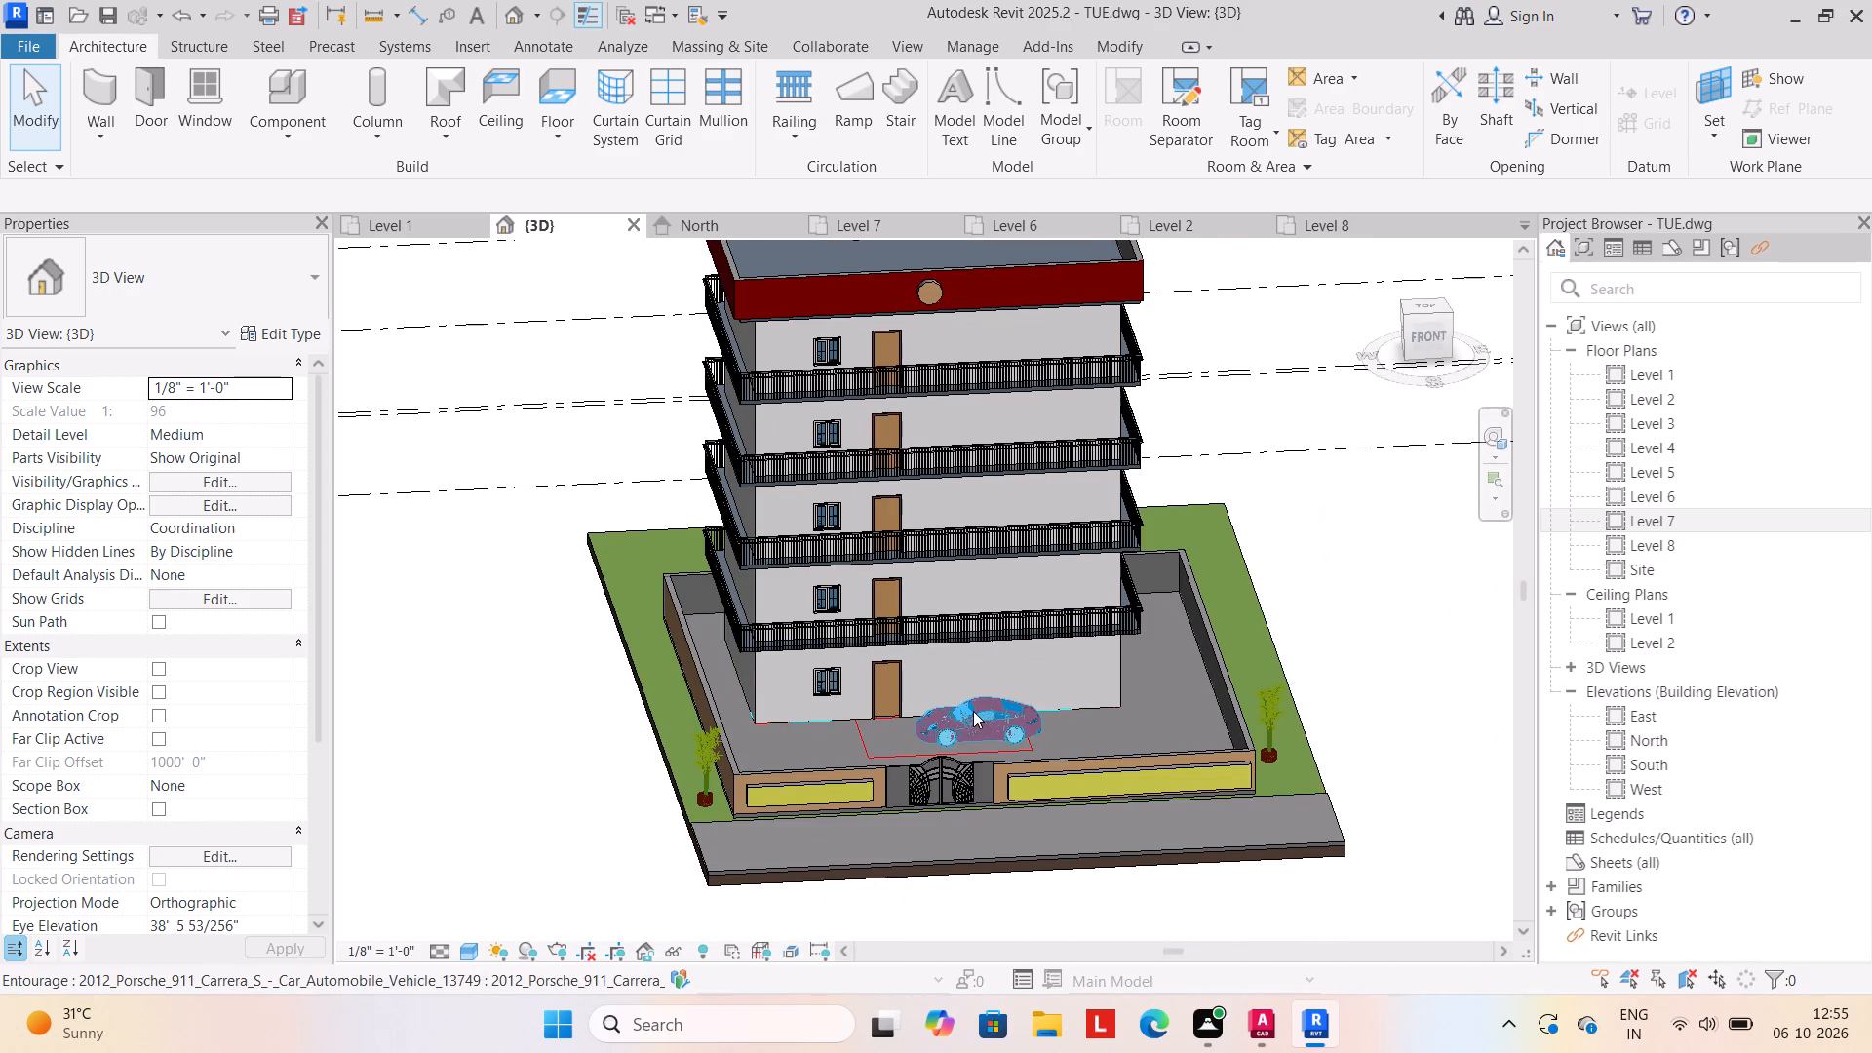
left_click(973, 711)
key("Left")
key("Left")
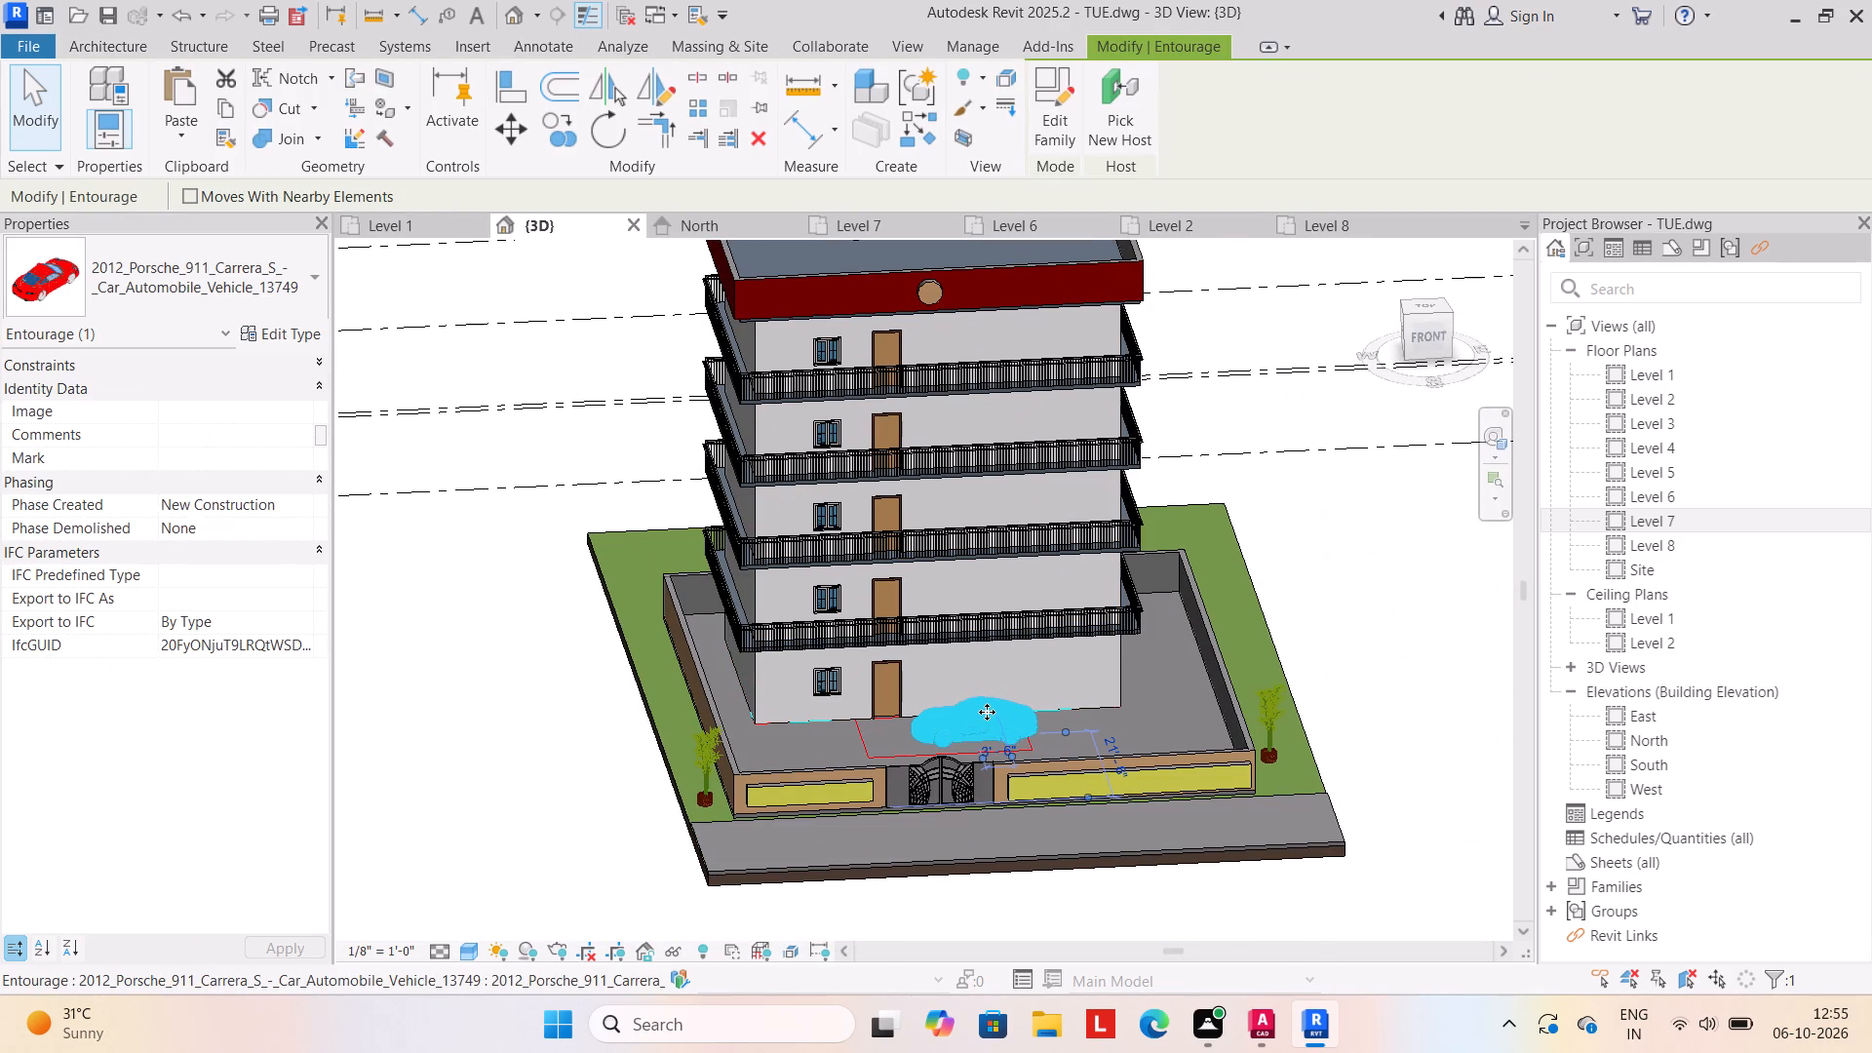
left_click(1369, 627)
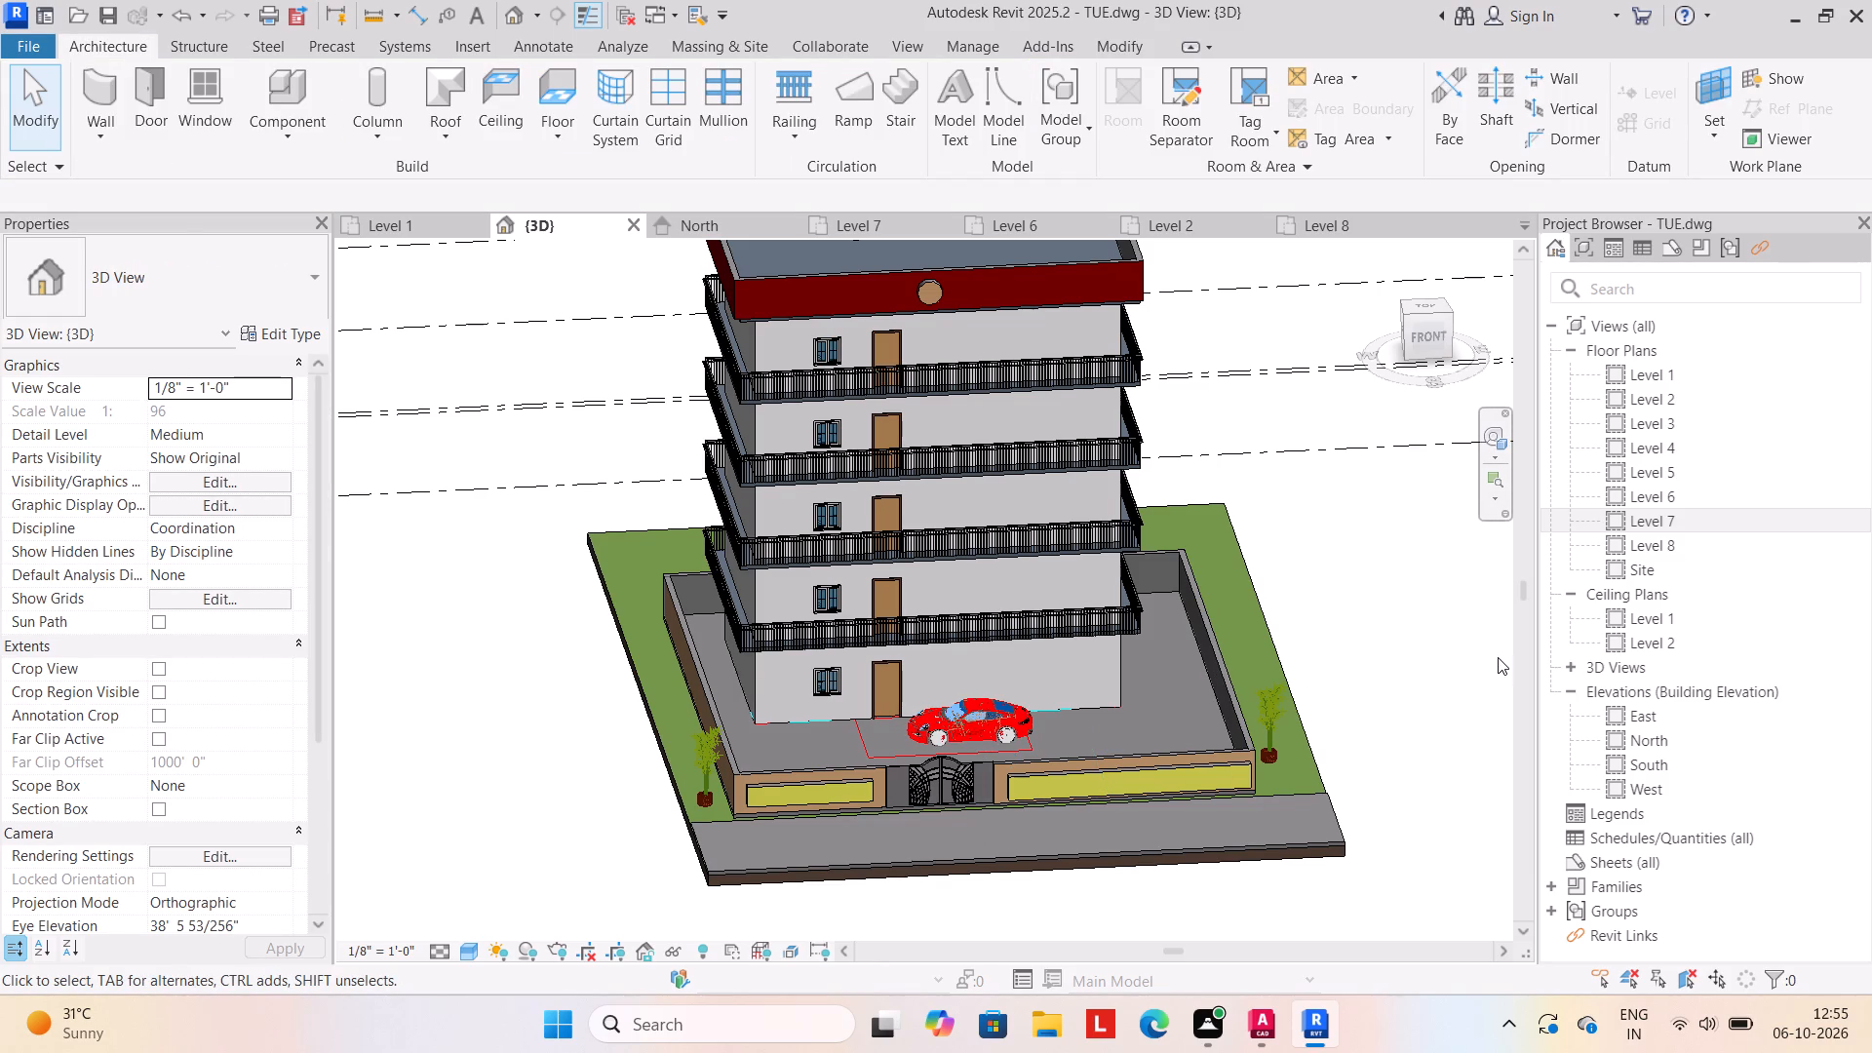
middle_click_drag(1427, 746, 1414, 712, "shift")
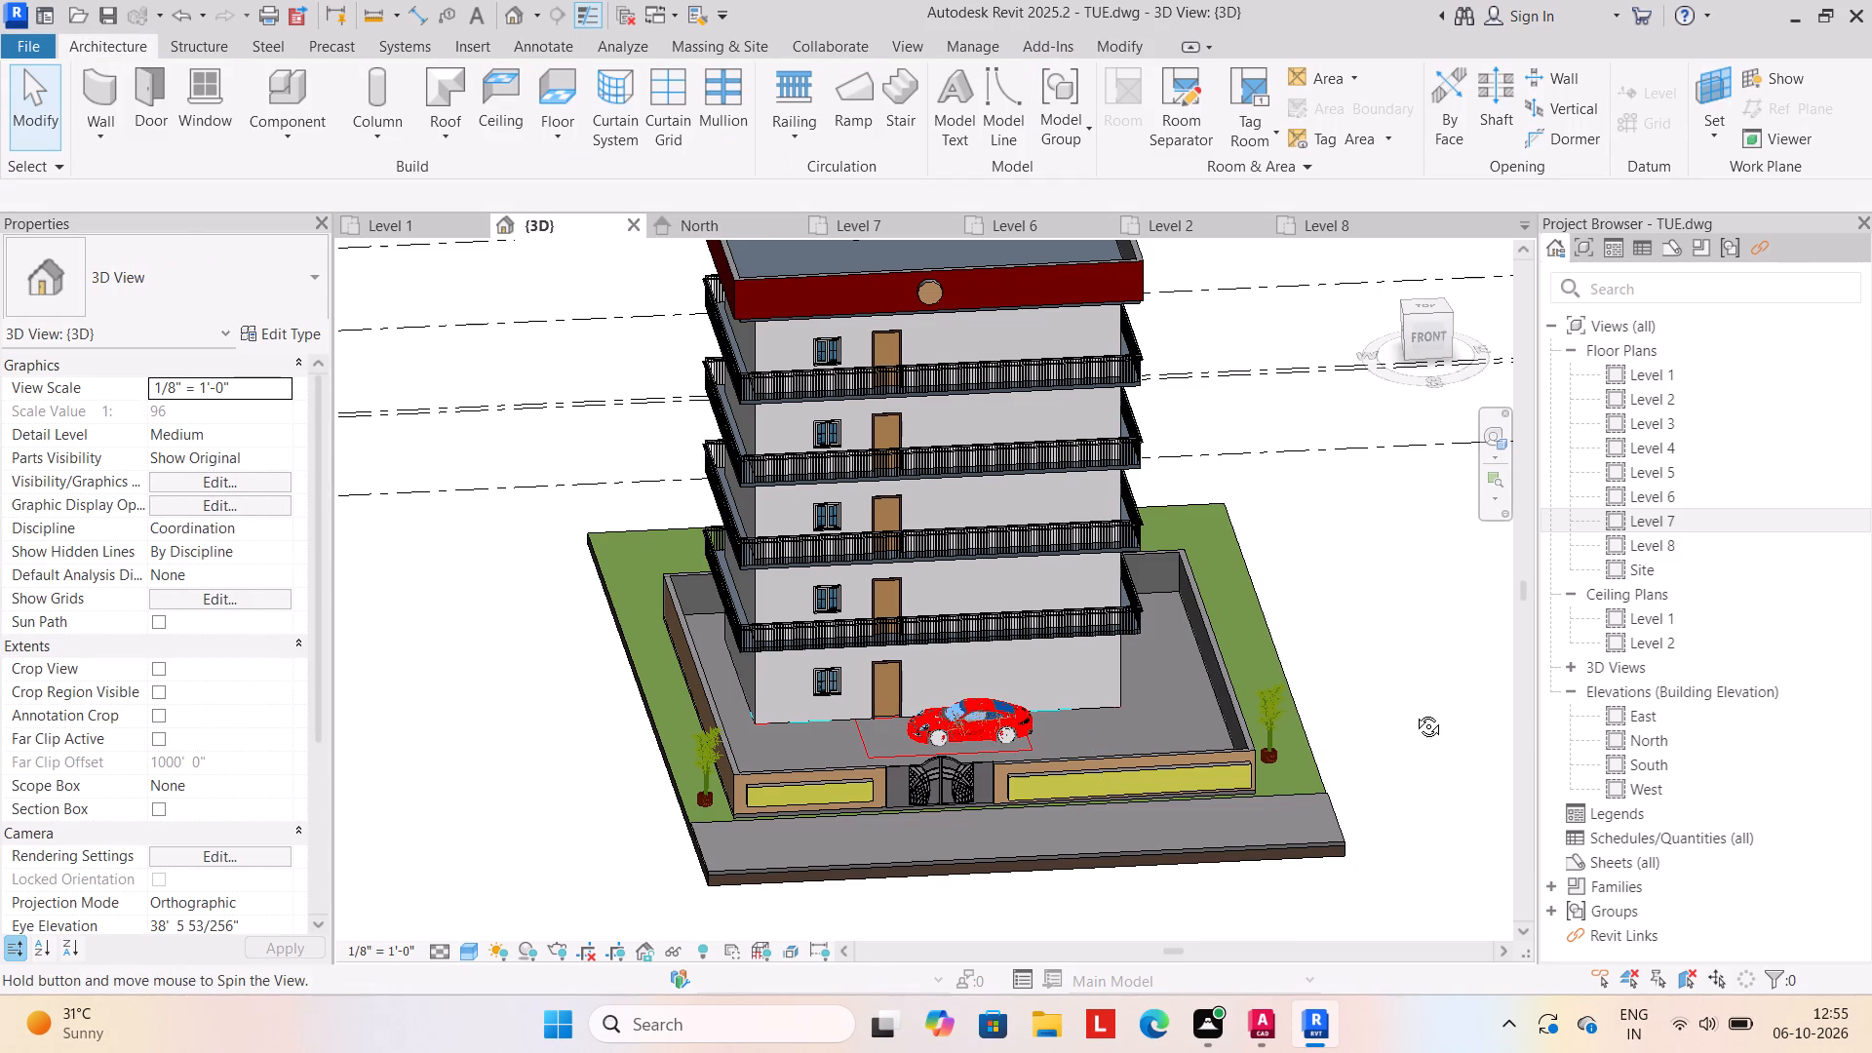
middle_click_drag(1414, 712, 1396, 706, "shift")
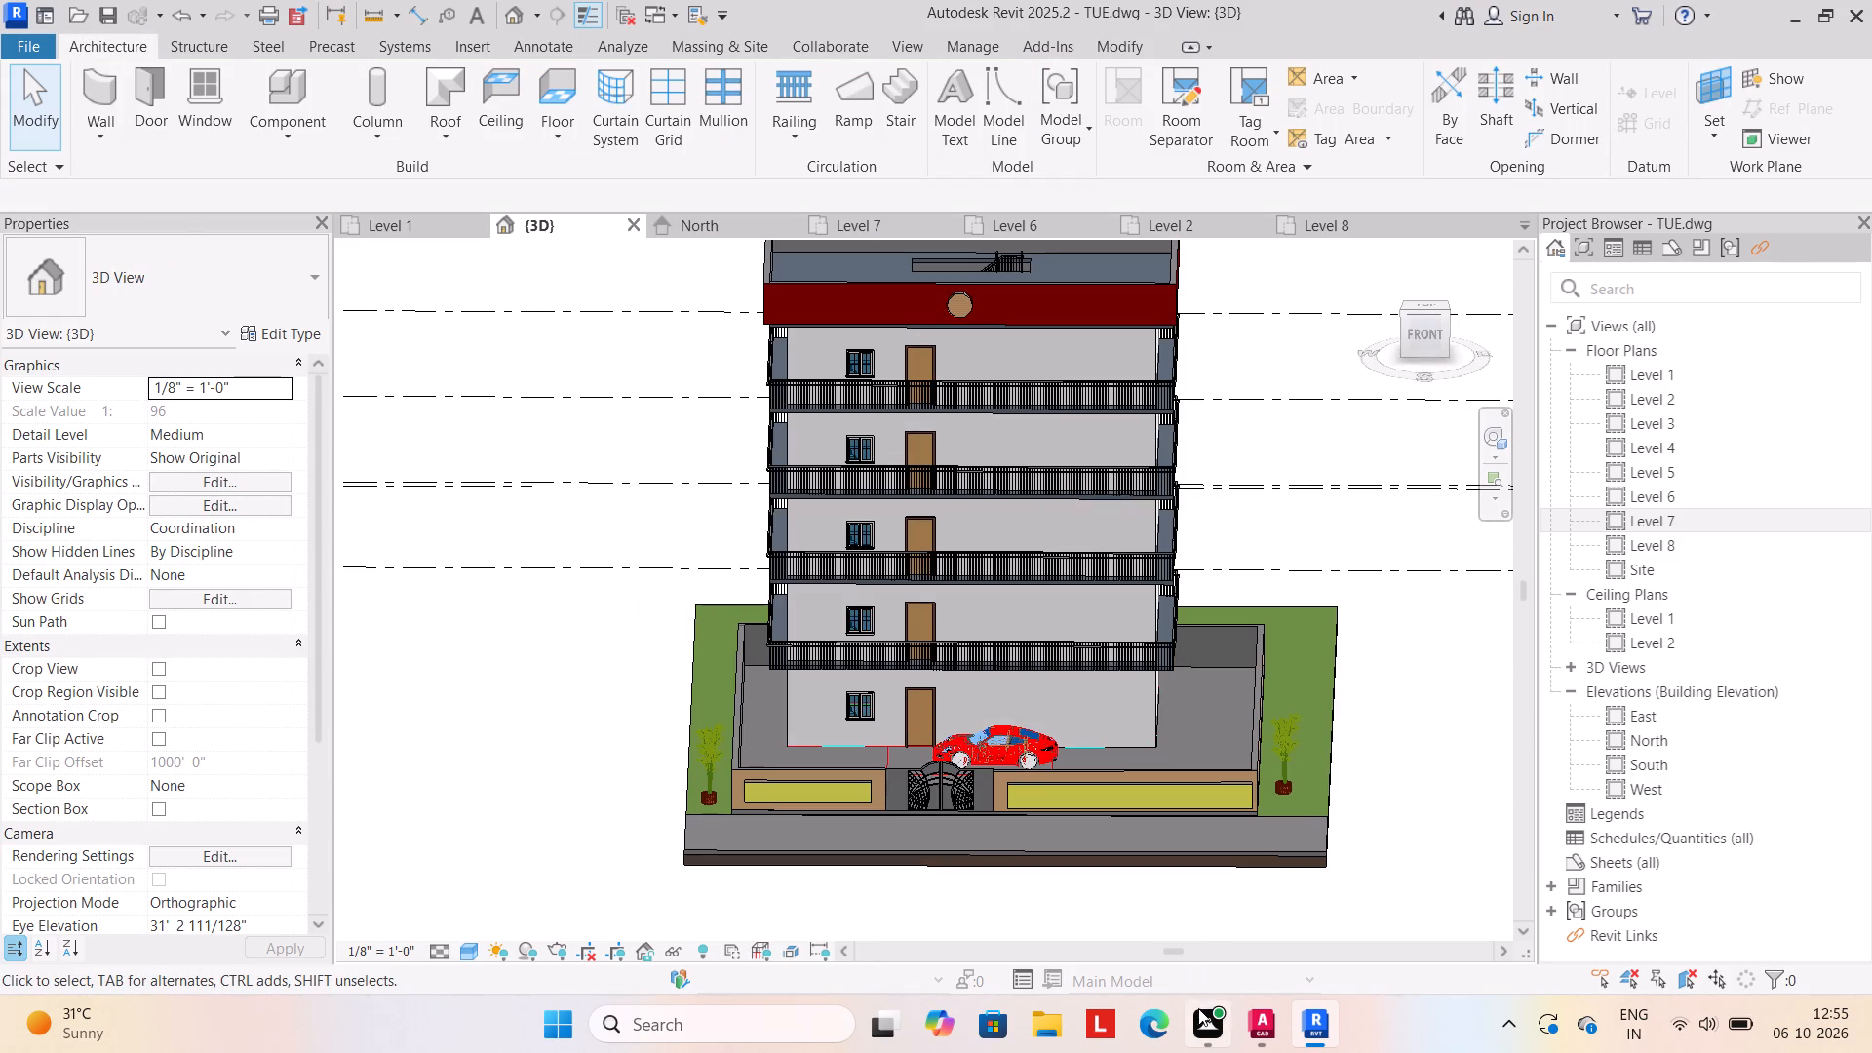
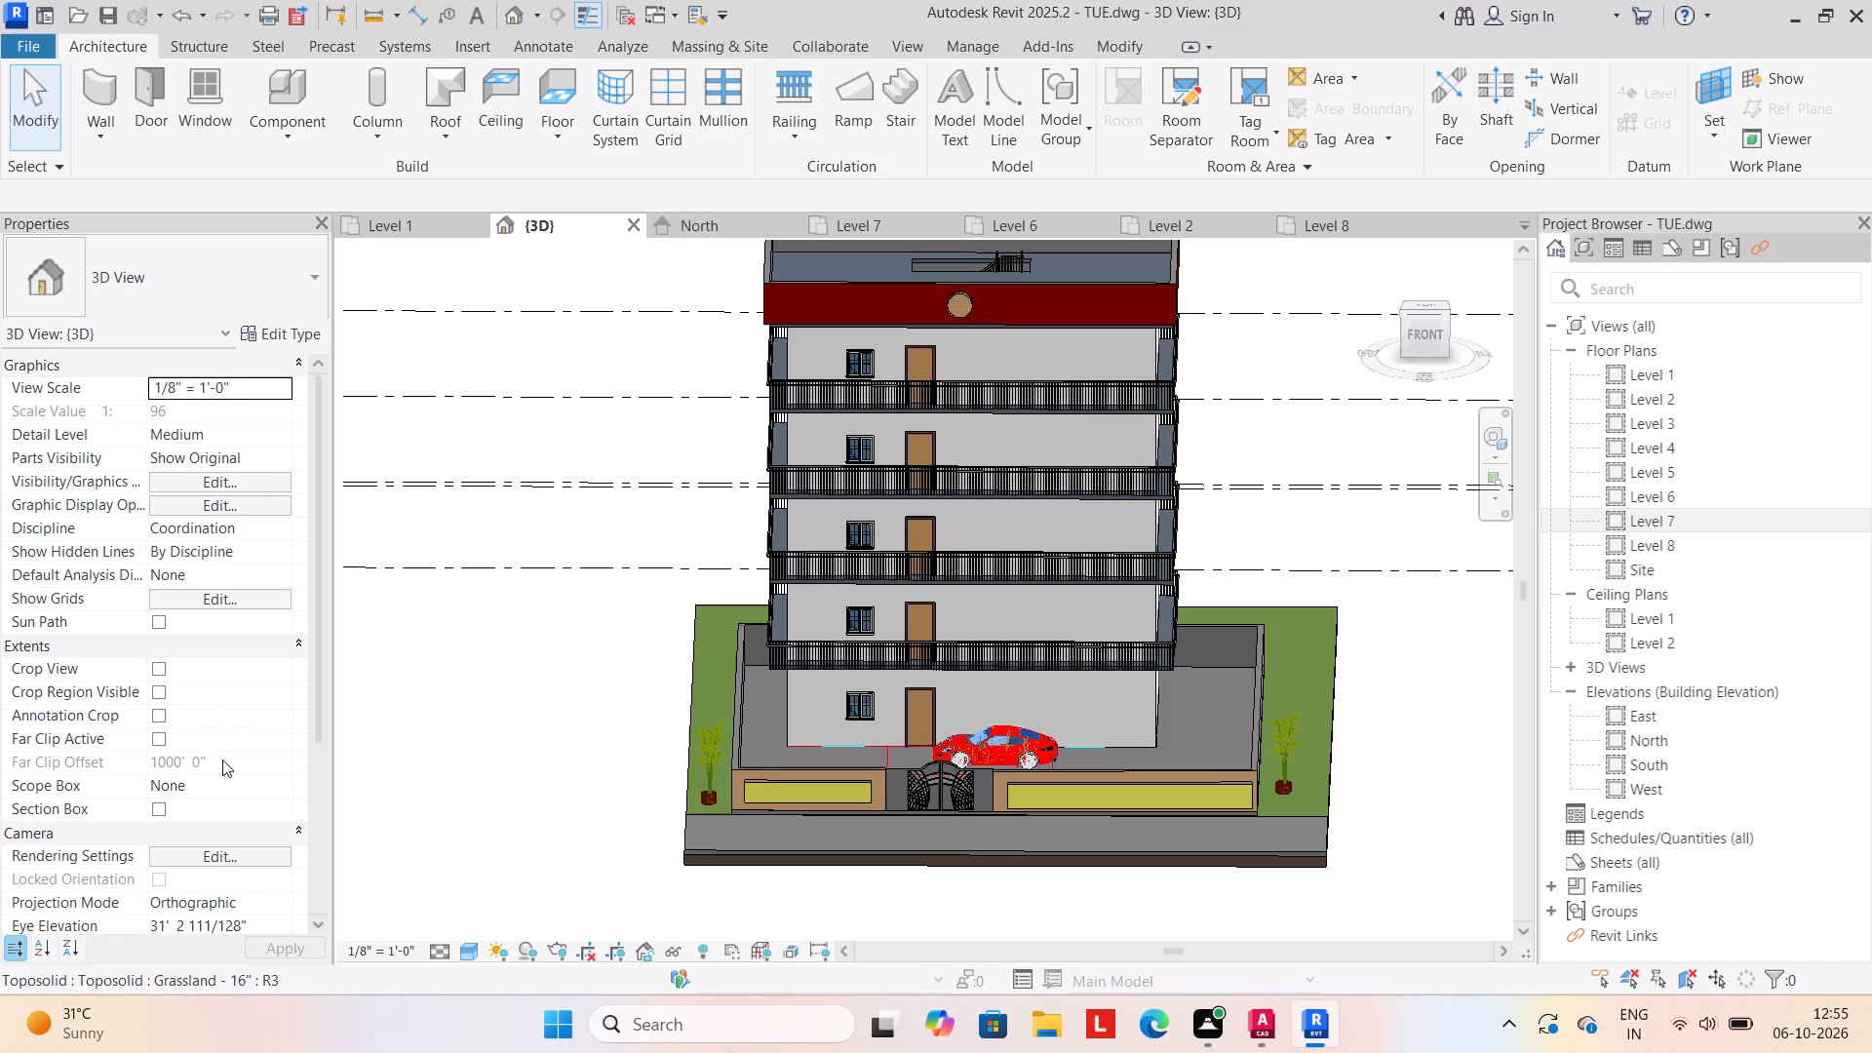
Delete the flat plan linework lying on the ground beneath the house and the parked car.
middle_click_drag(471, 807, 583, 770, "shift")
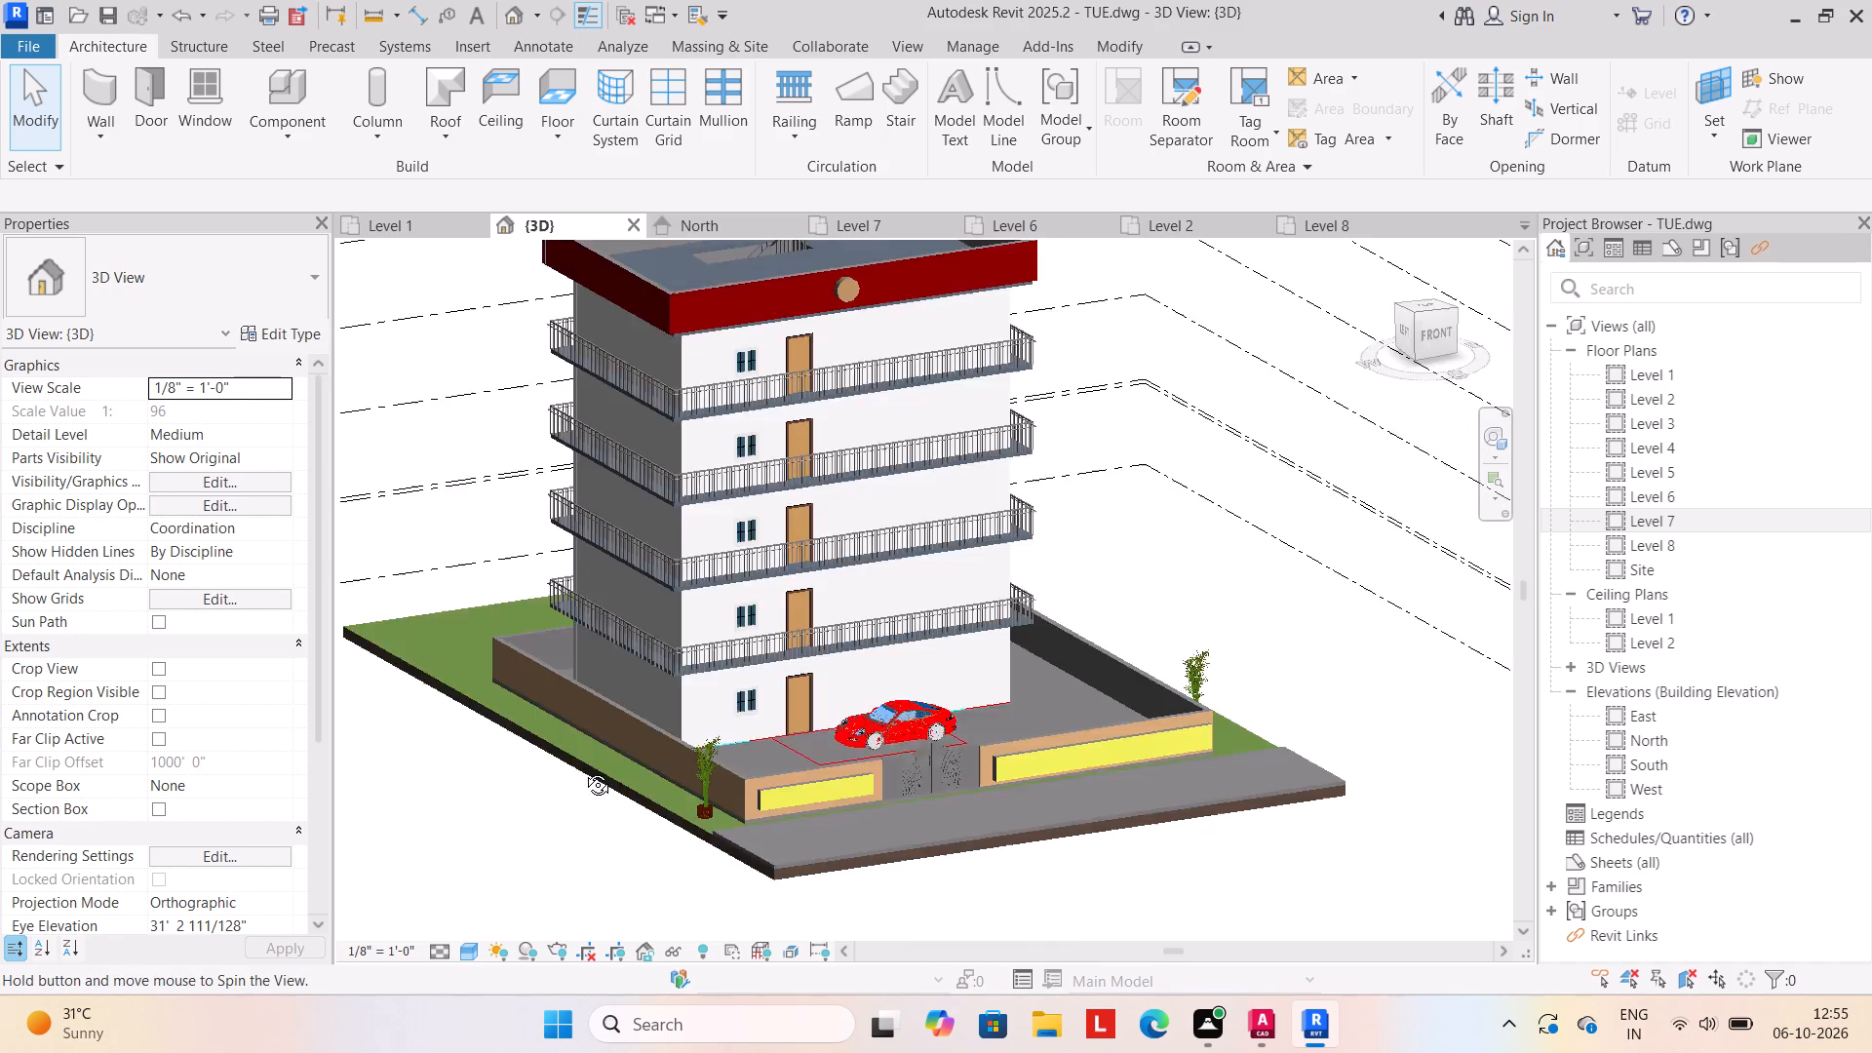
middle_click_drag(583, 770, 579, 727, "shift")
scroll(577, 749, "down", 1)
middle_click_drag(880, 817, 844, 883, "shift")
scroll(890, 846, "down", 1)
middle_click_drag(890, 846, 895, 747)
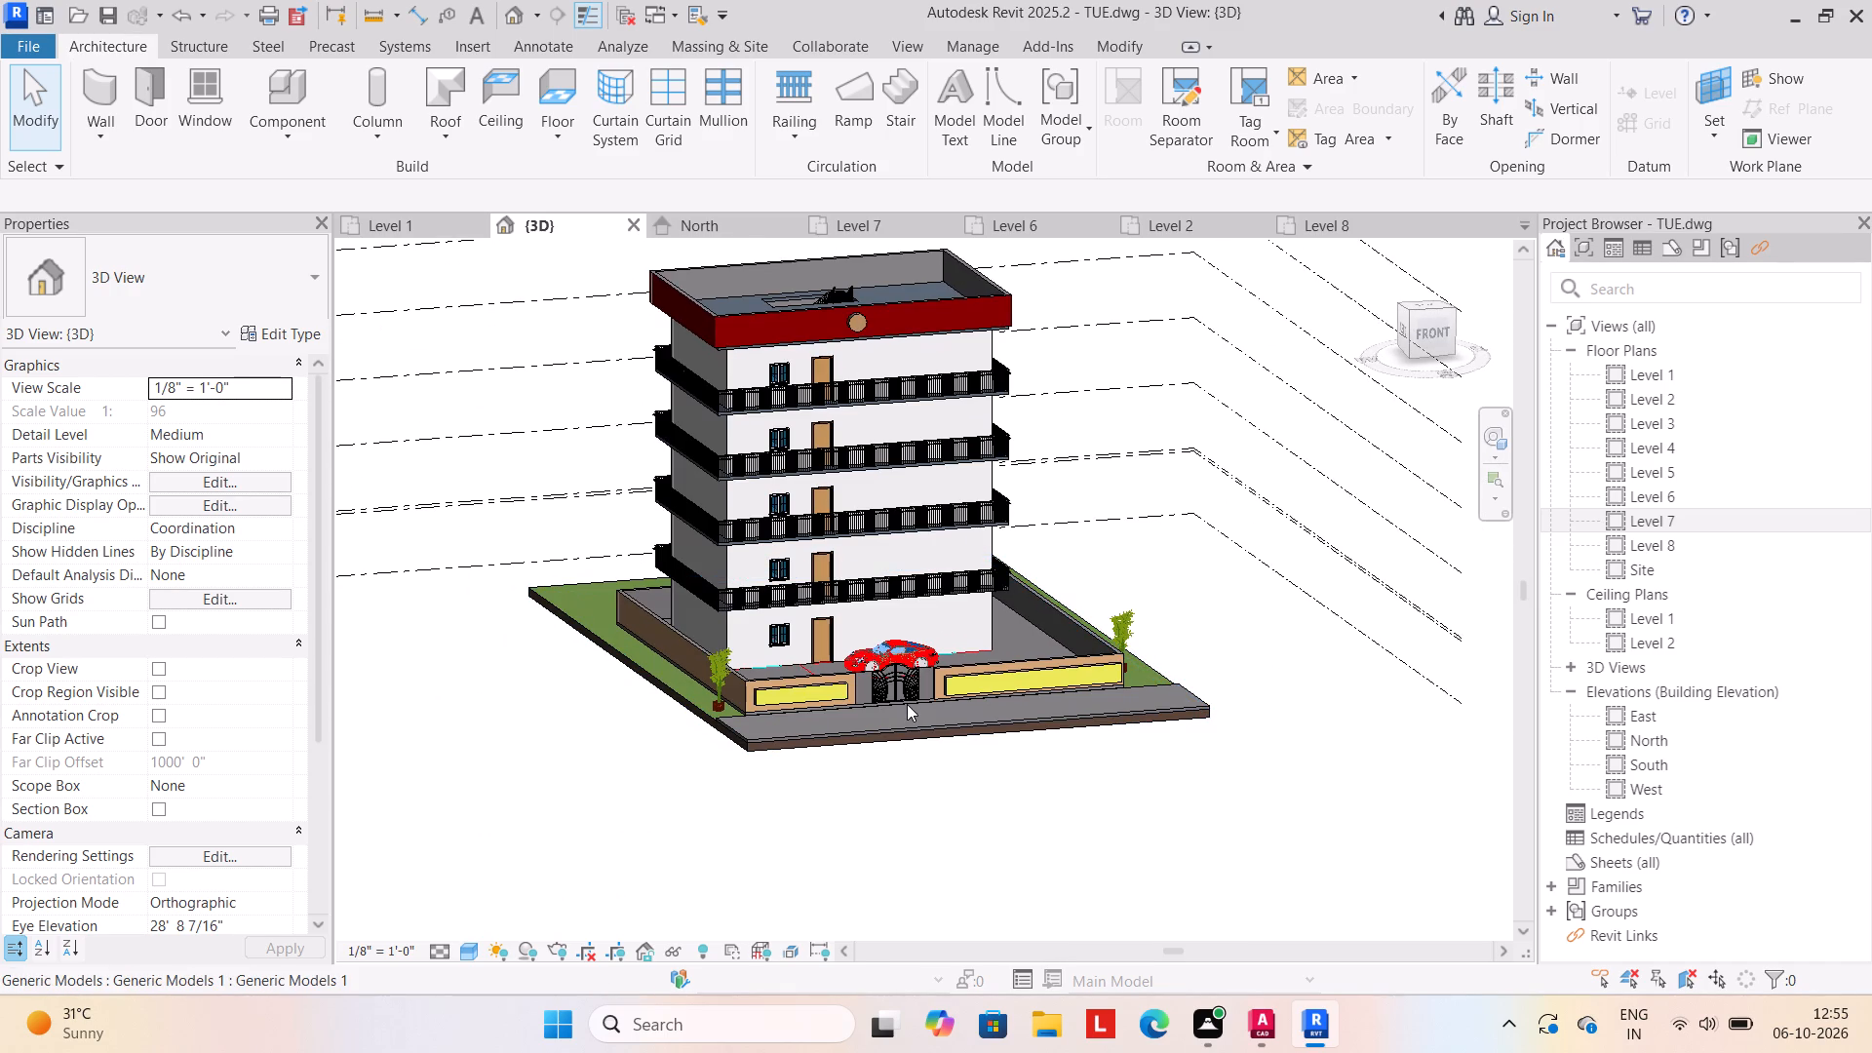
middle_click_drag(935, 777, 888, 861, "shift")
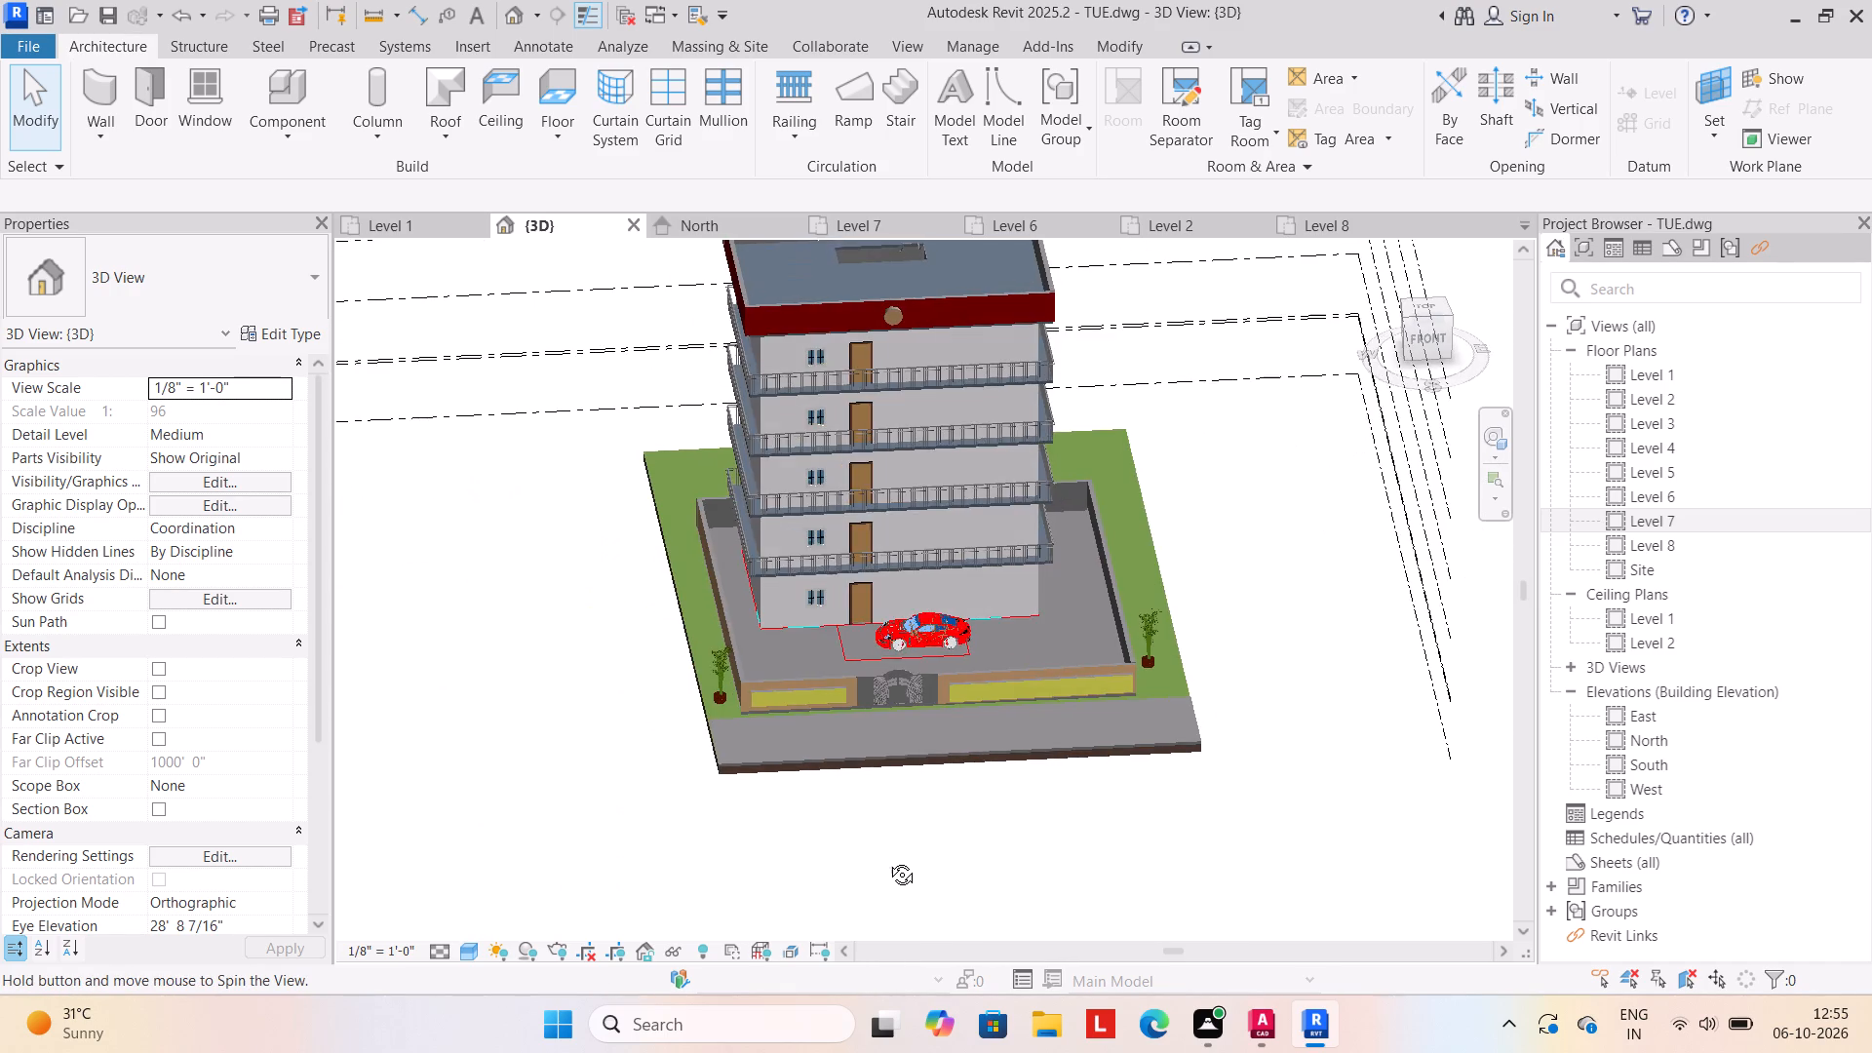
left_click(853, 661)
key("Delete")
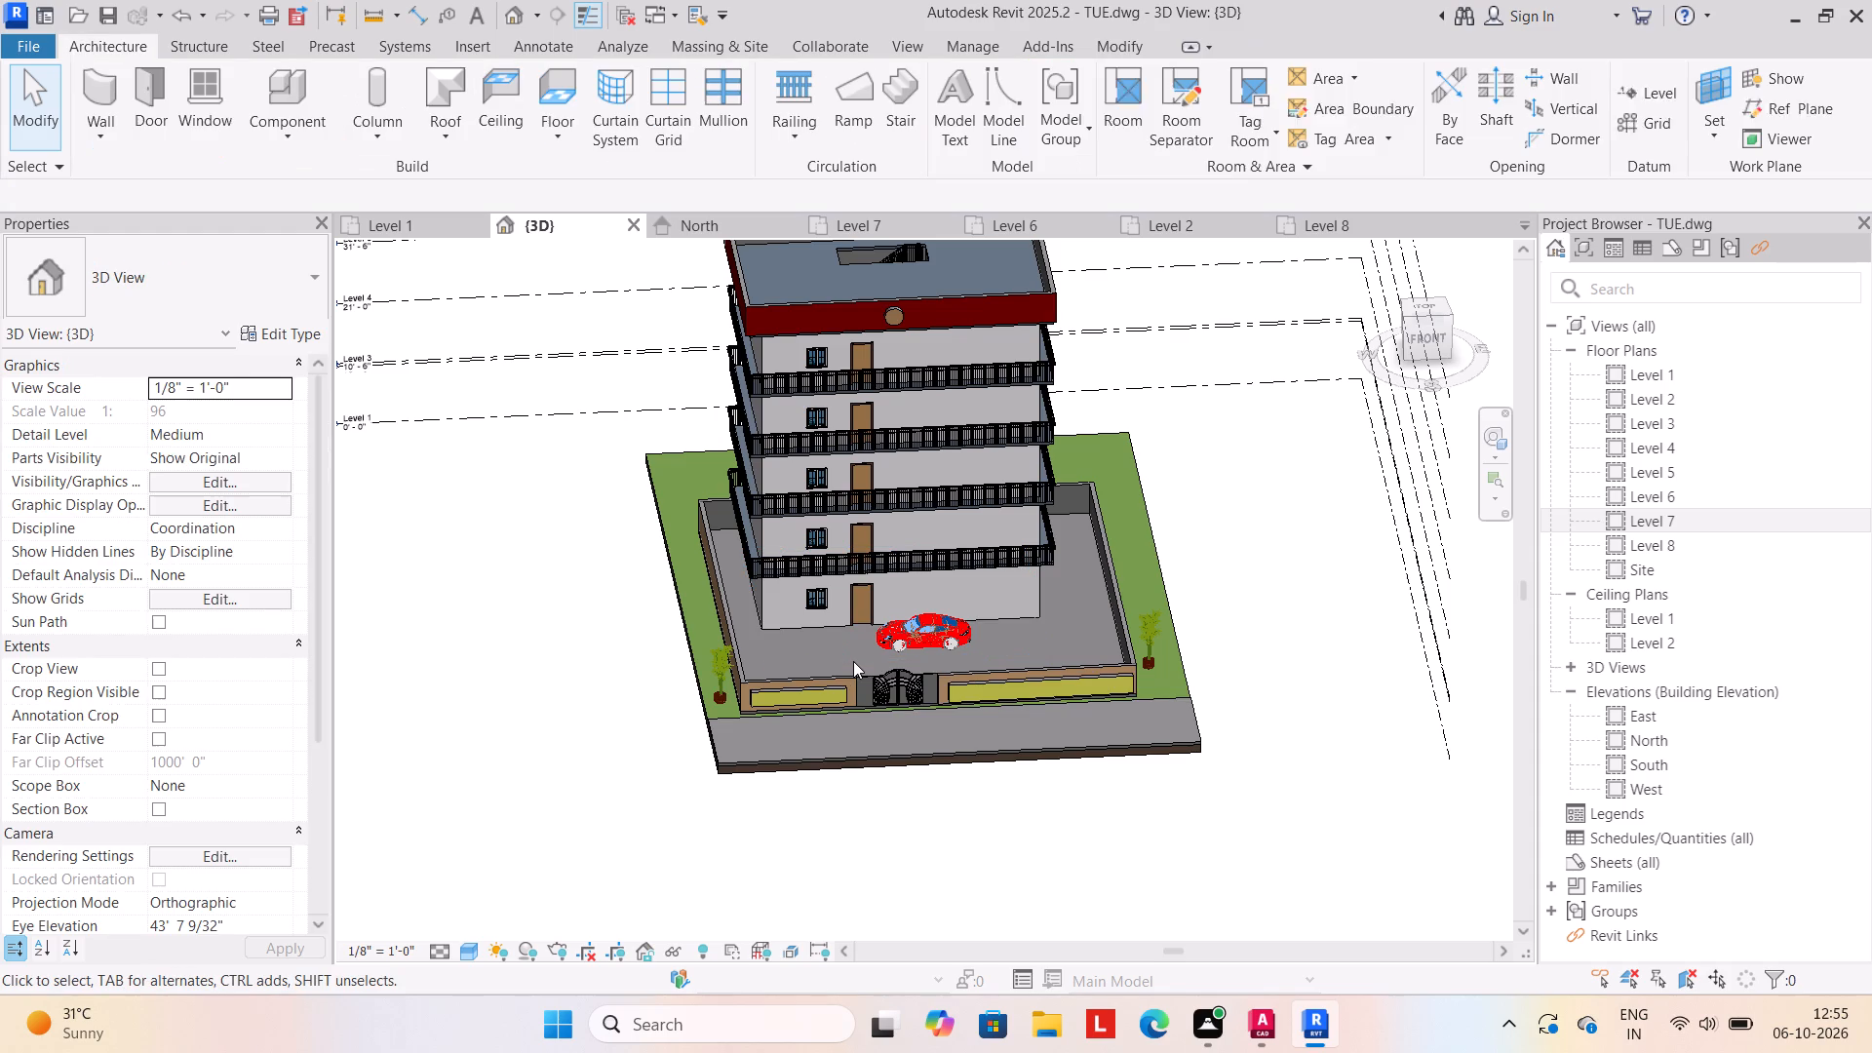
Nudge the red Porsche in front of the house four increments to the right as seen from the front.
scroll(879, 628, "up", 3)
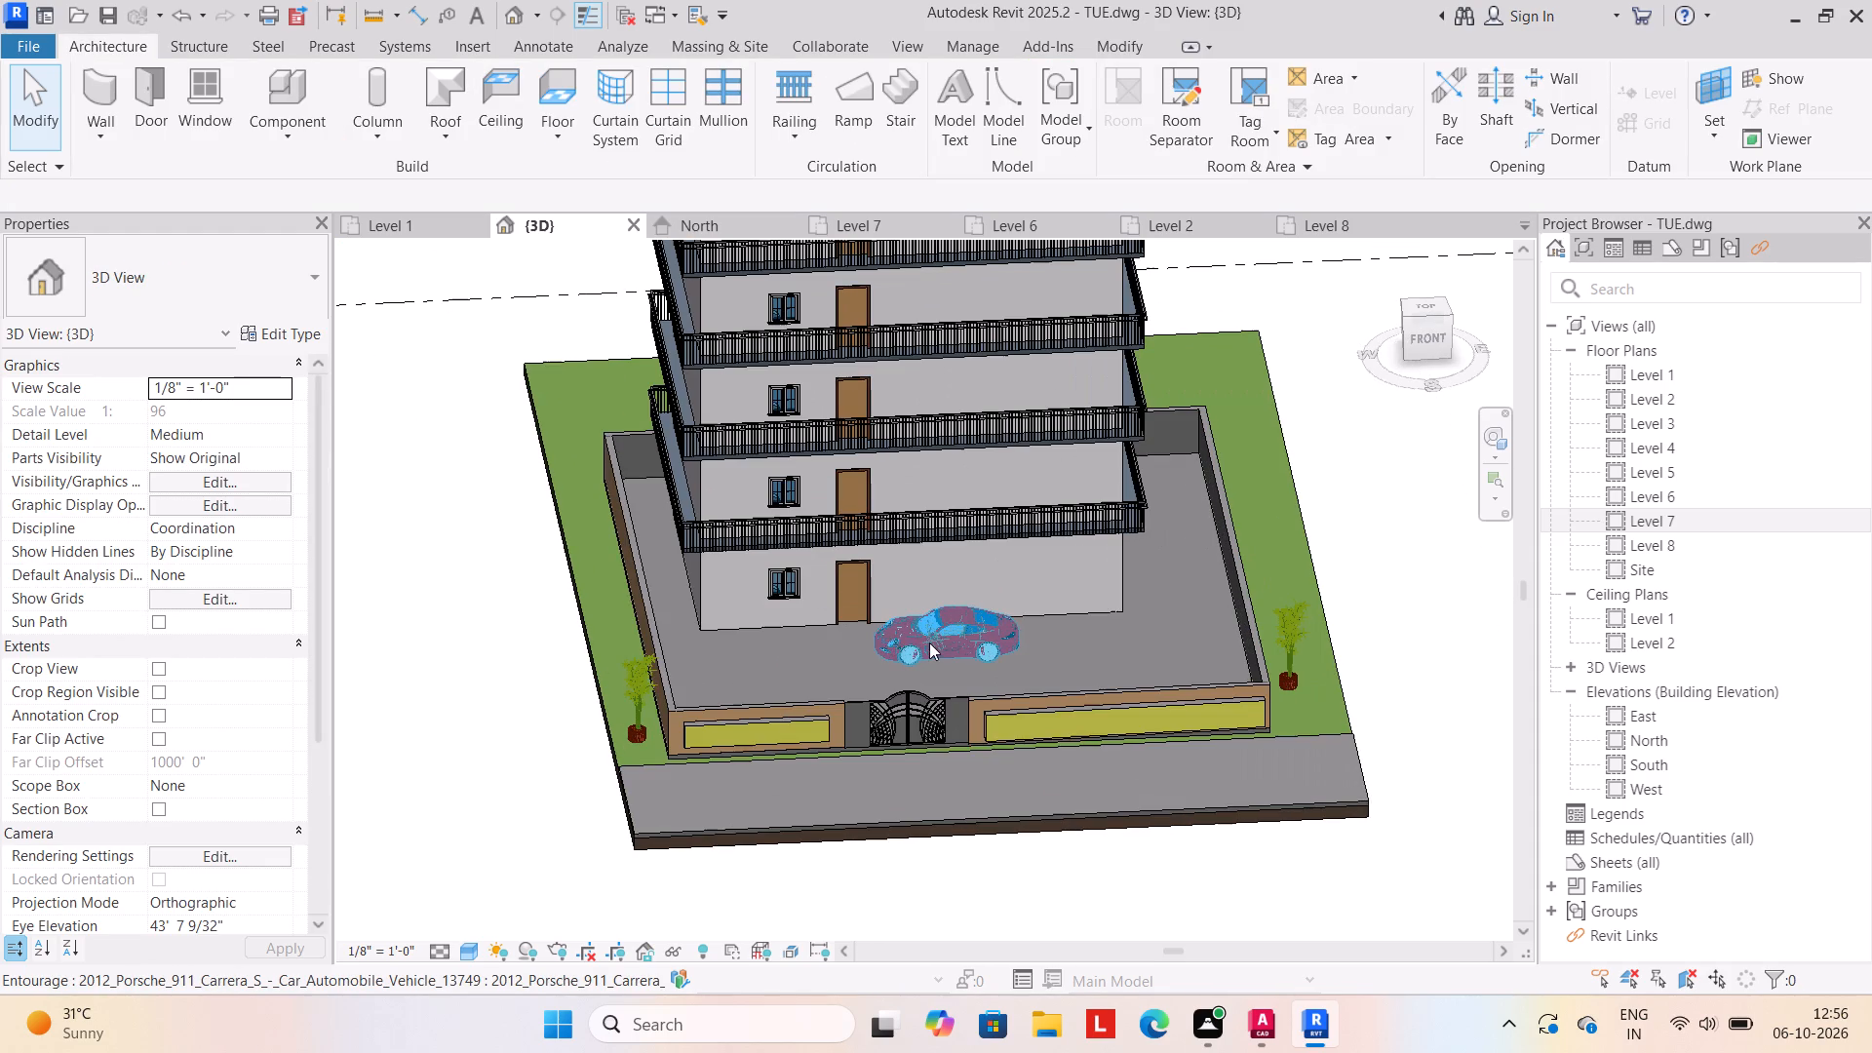
left_click(929, 643)
key("Right")
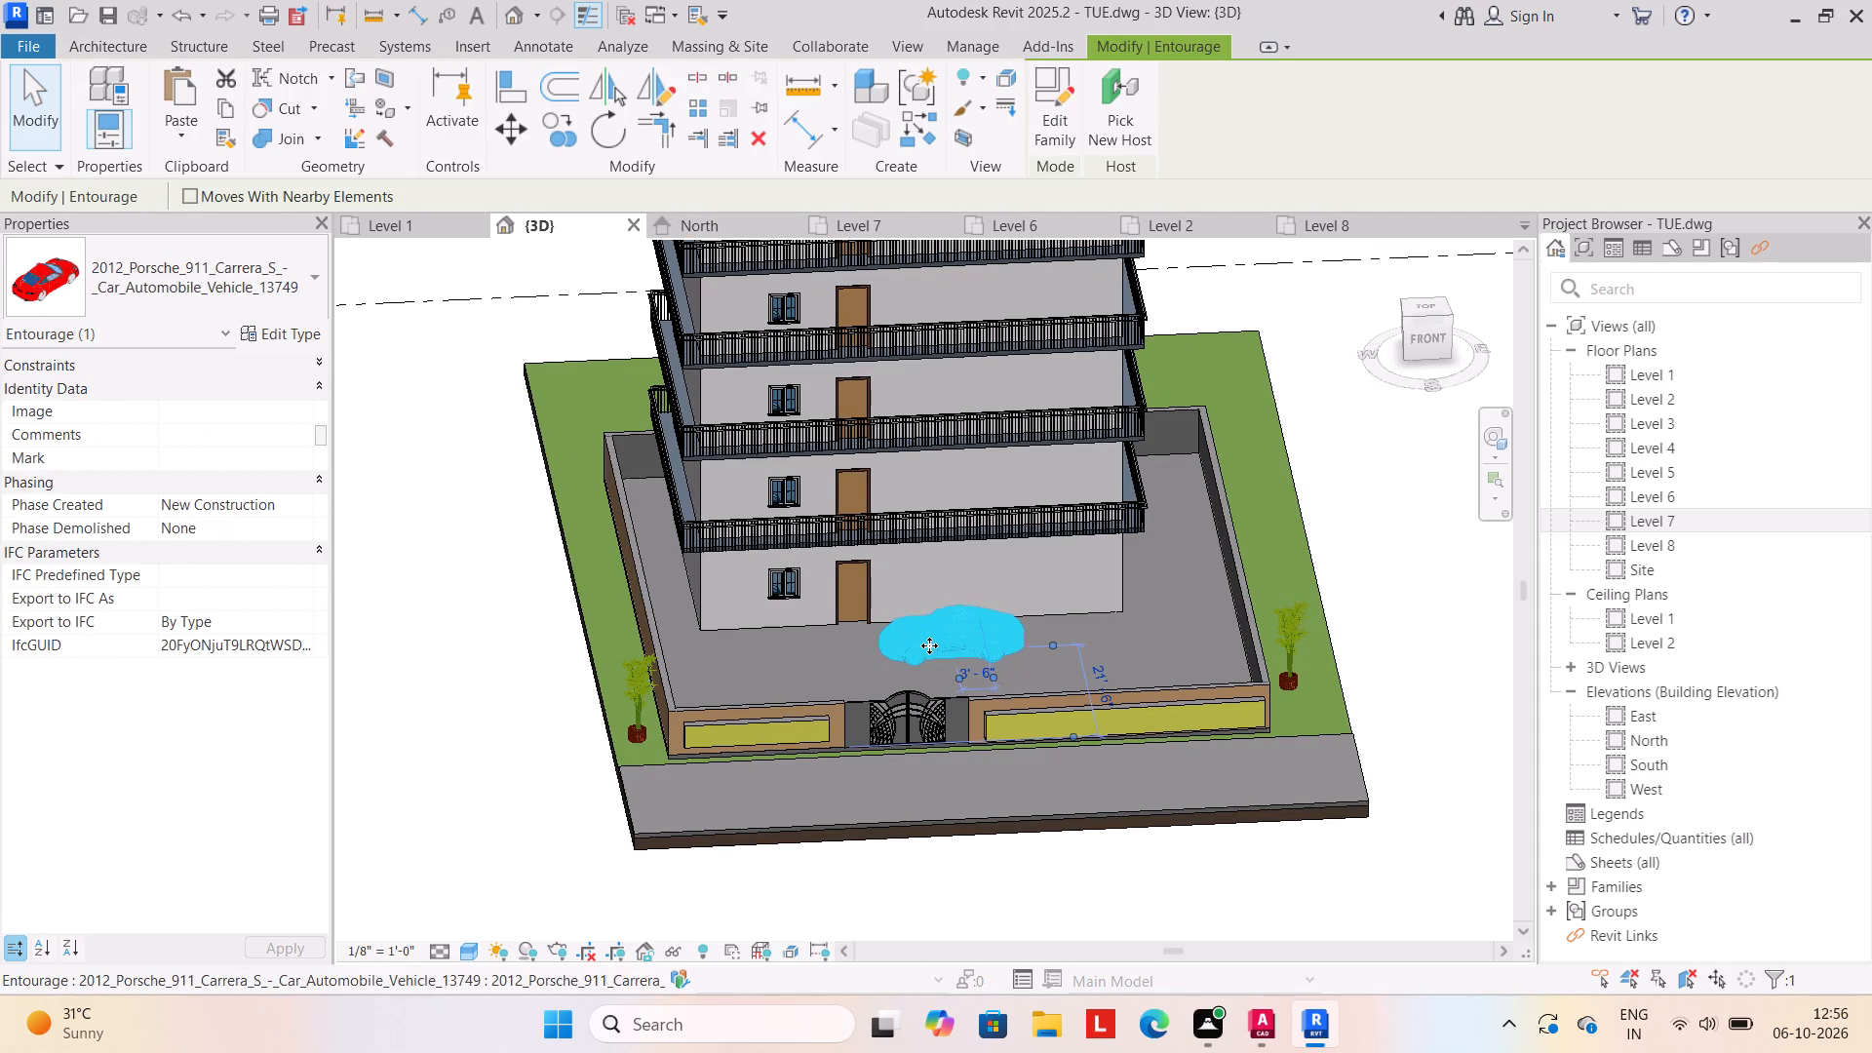
key("Right")
key("Right")
key("Right")
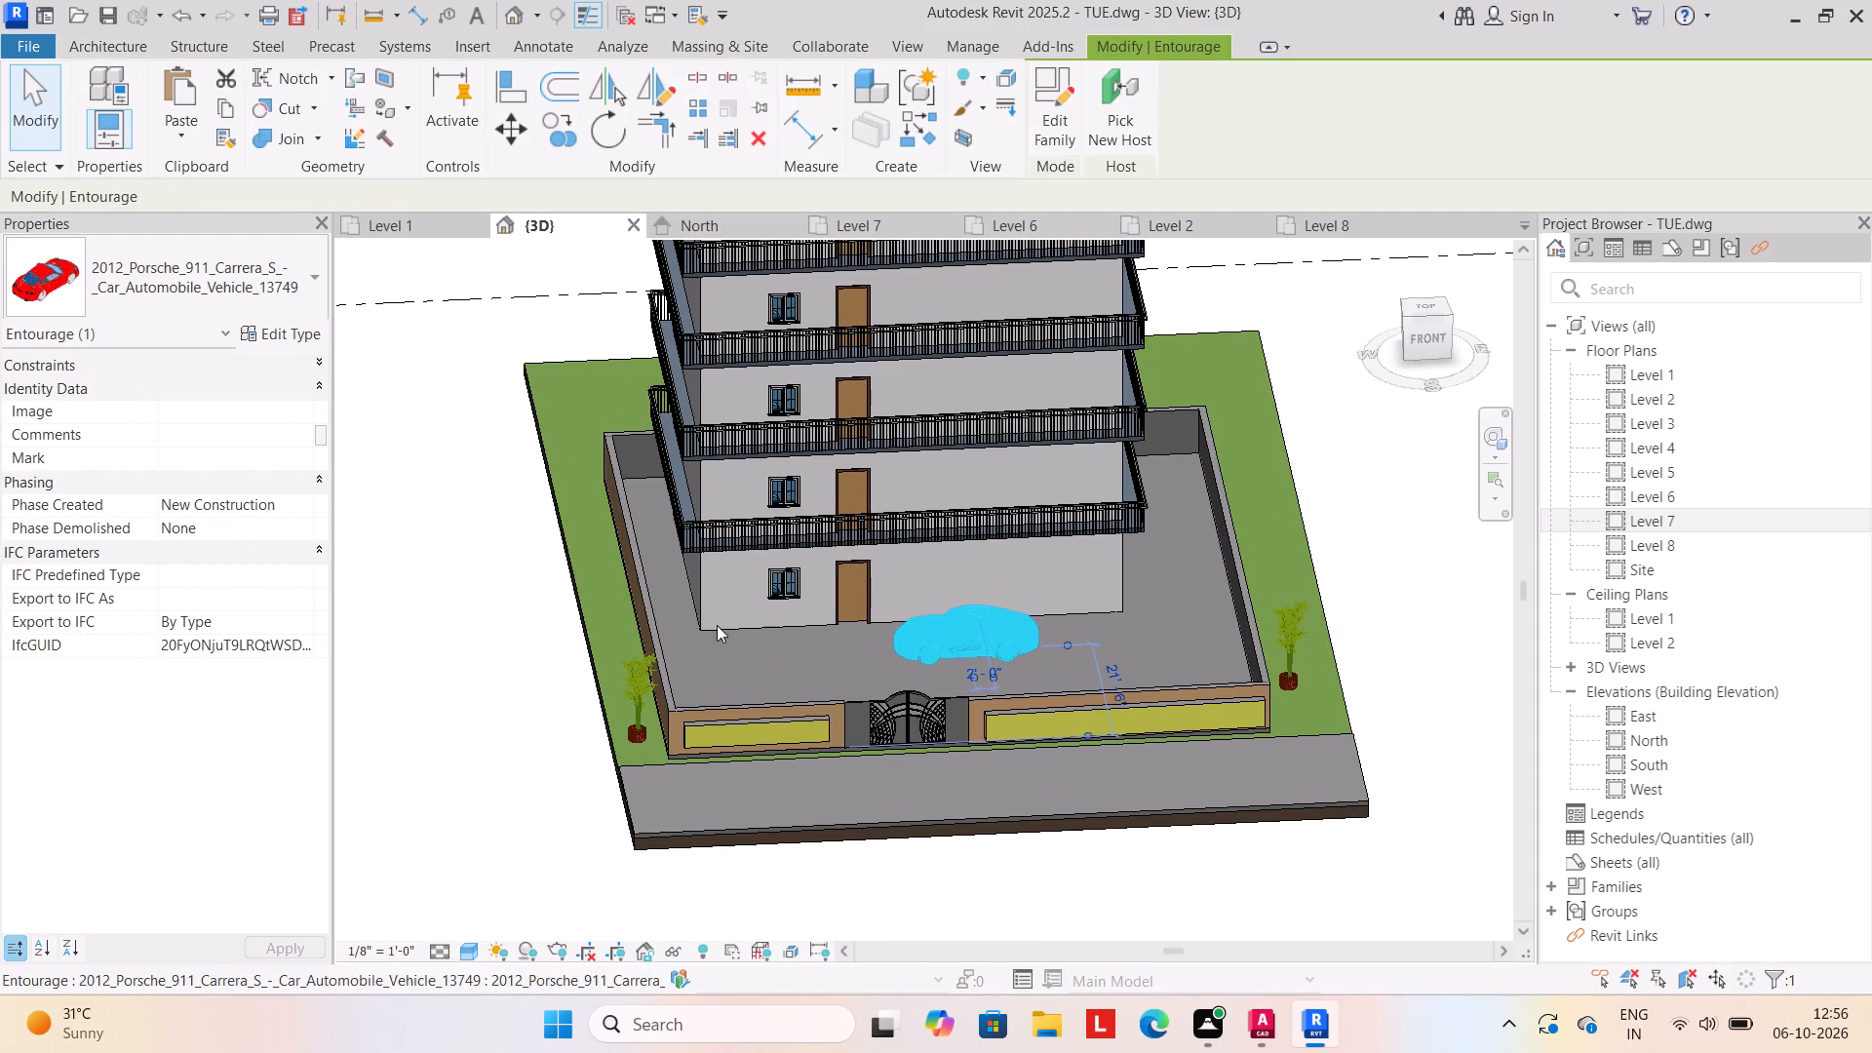
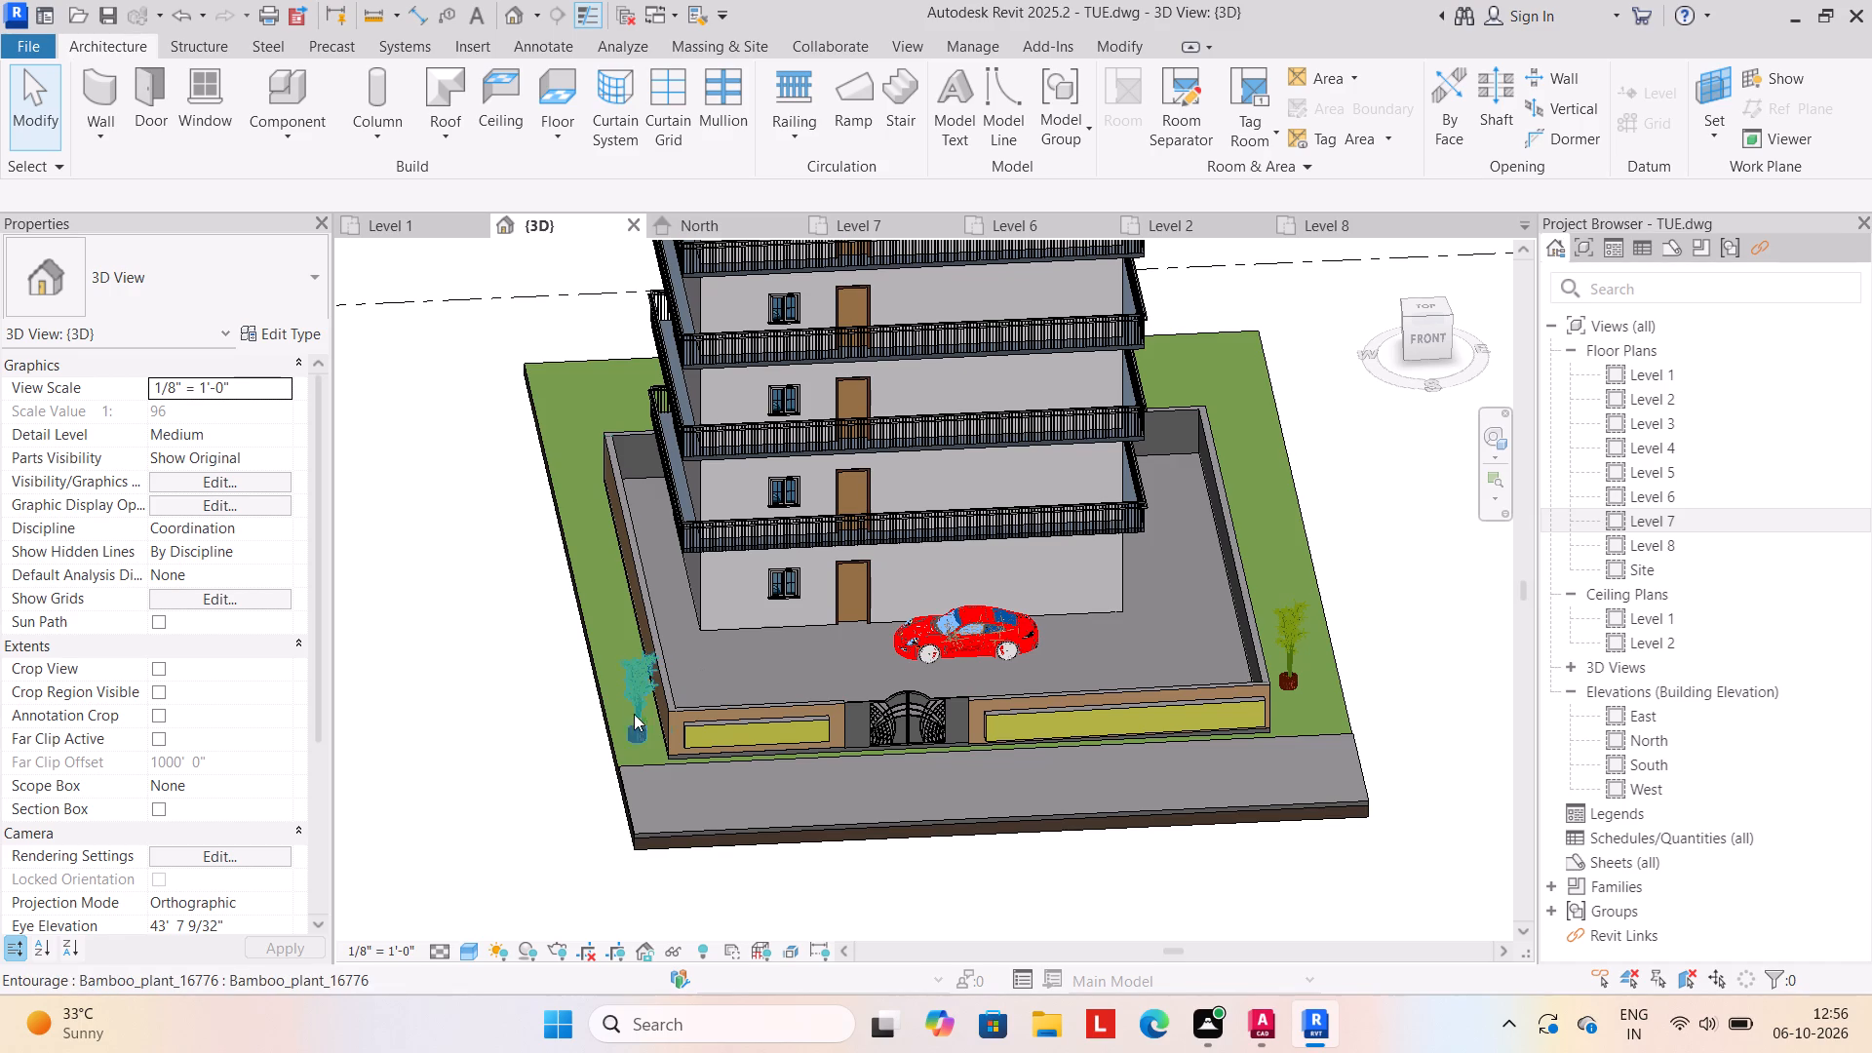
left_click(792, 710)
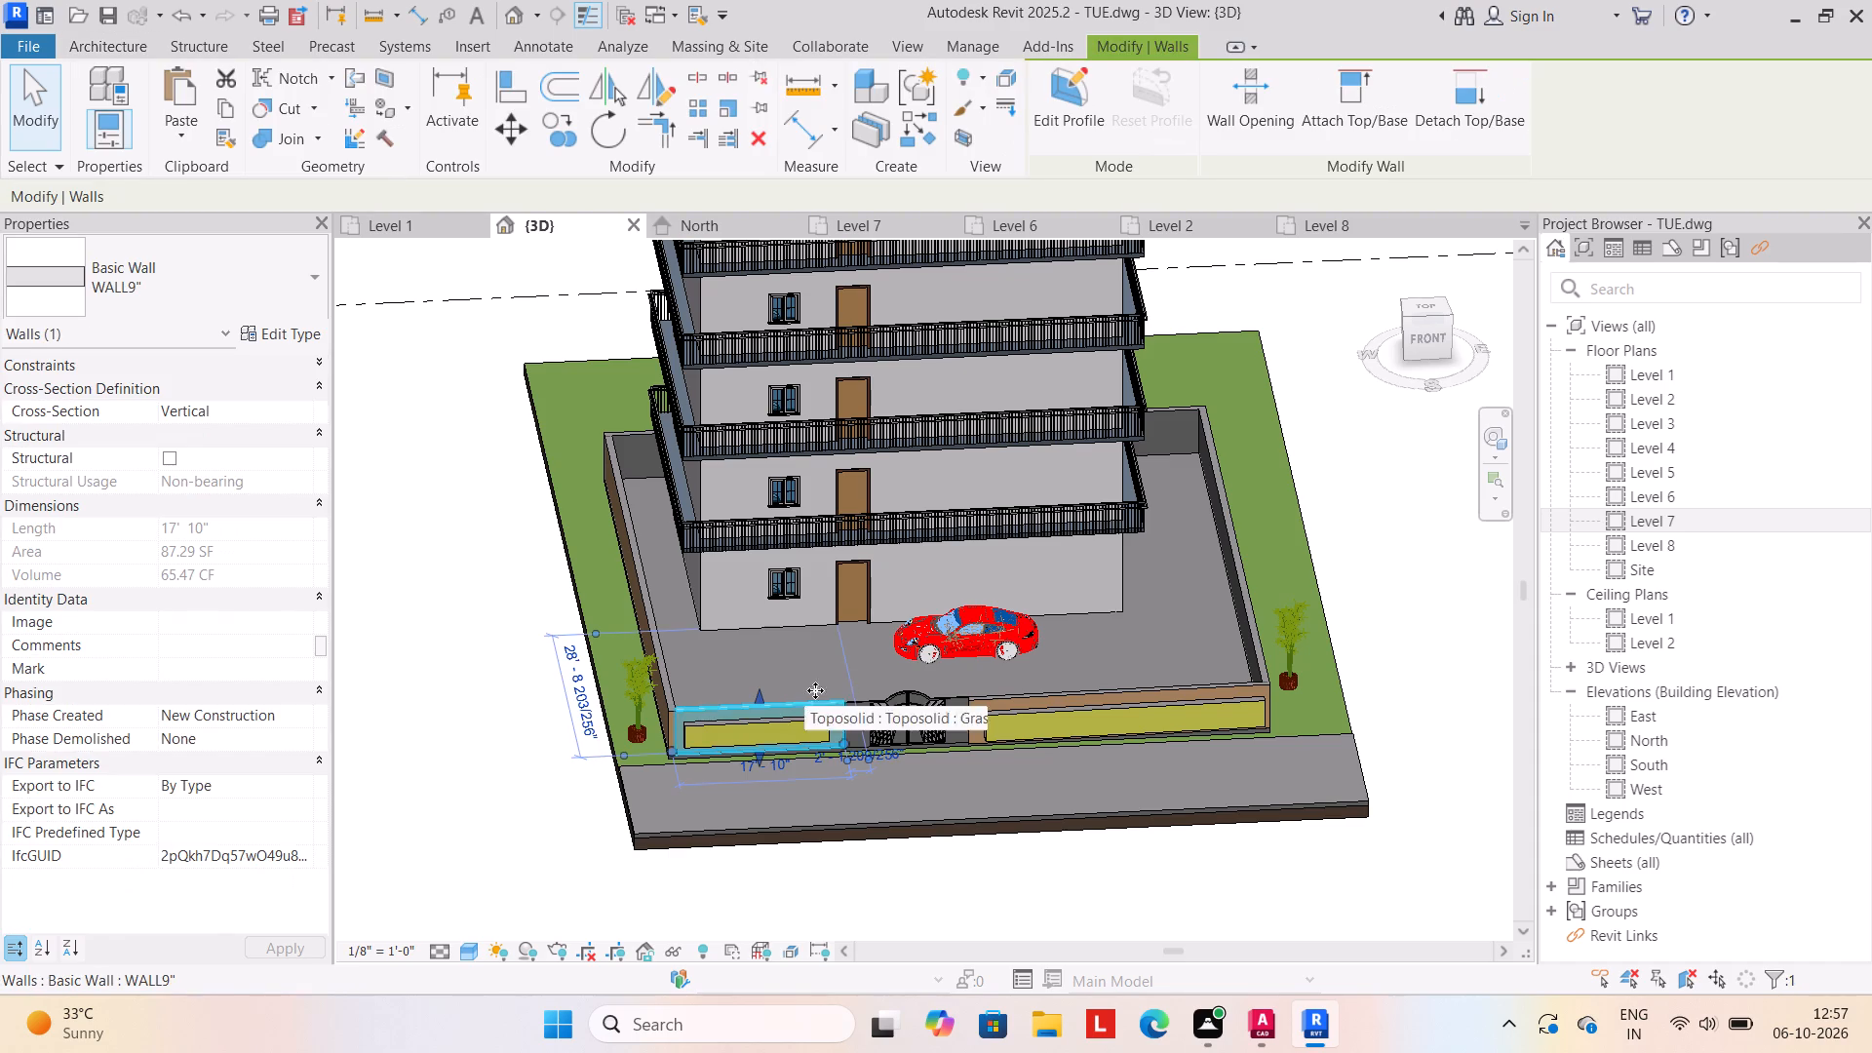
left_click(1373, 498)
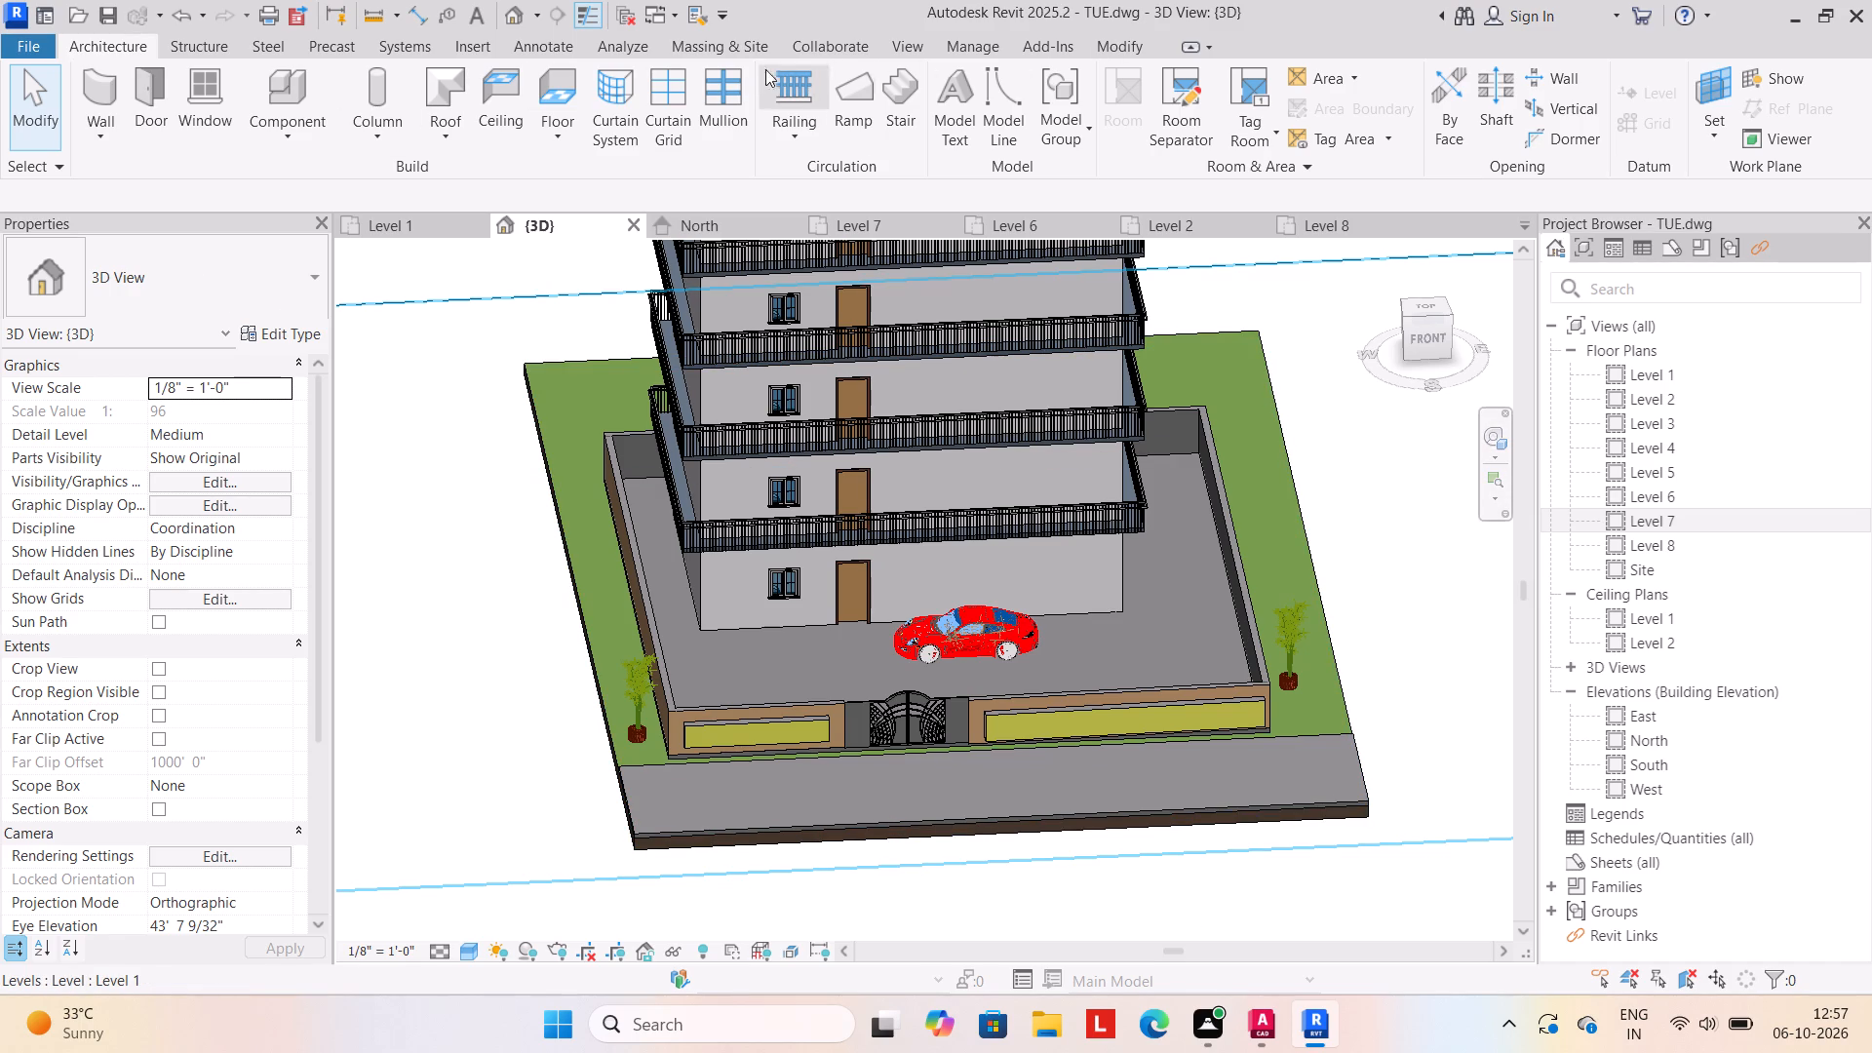
Start a parking component and look through the SHUBHAM CITY folders for a family to load.
left_click(715, 46)
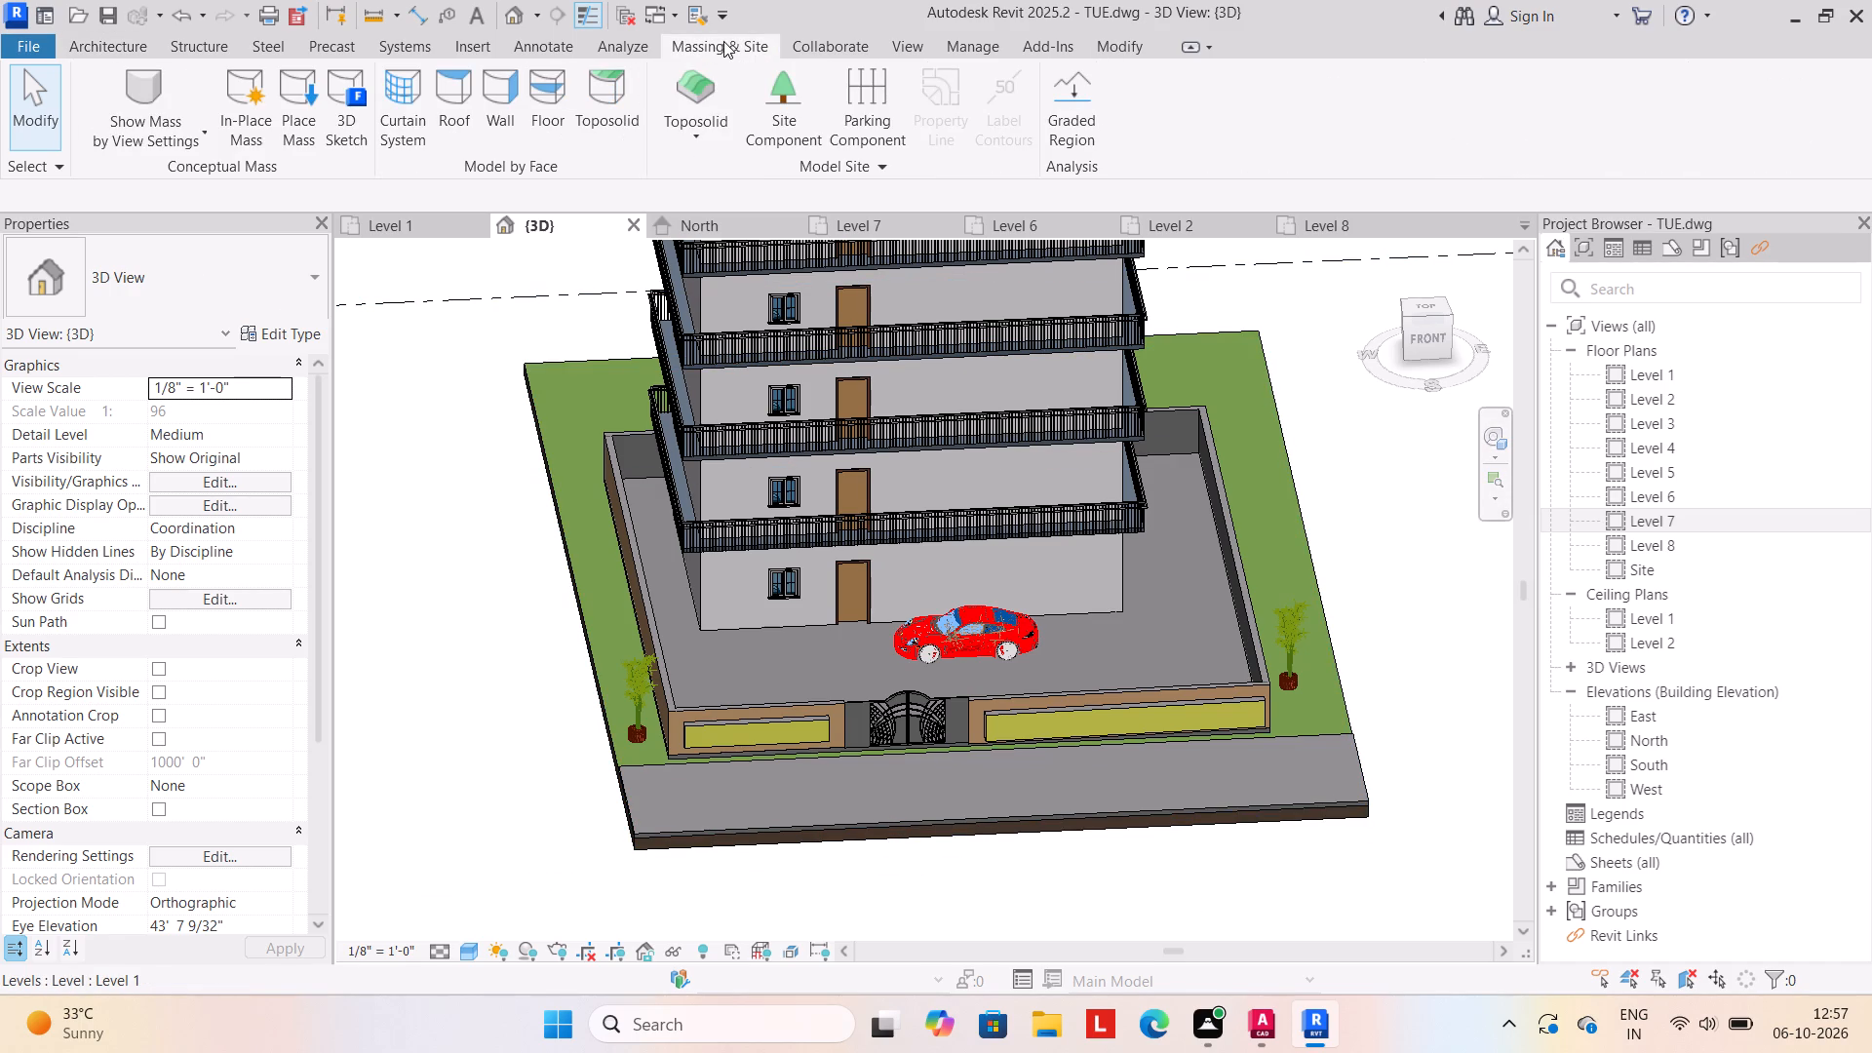
left_click(858, 101)
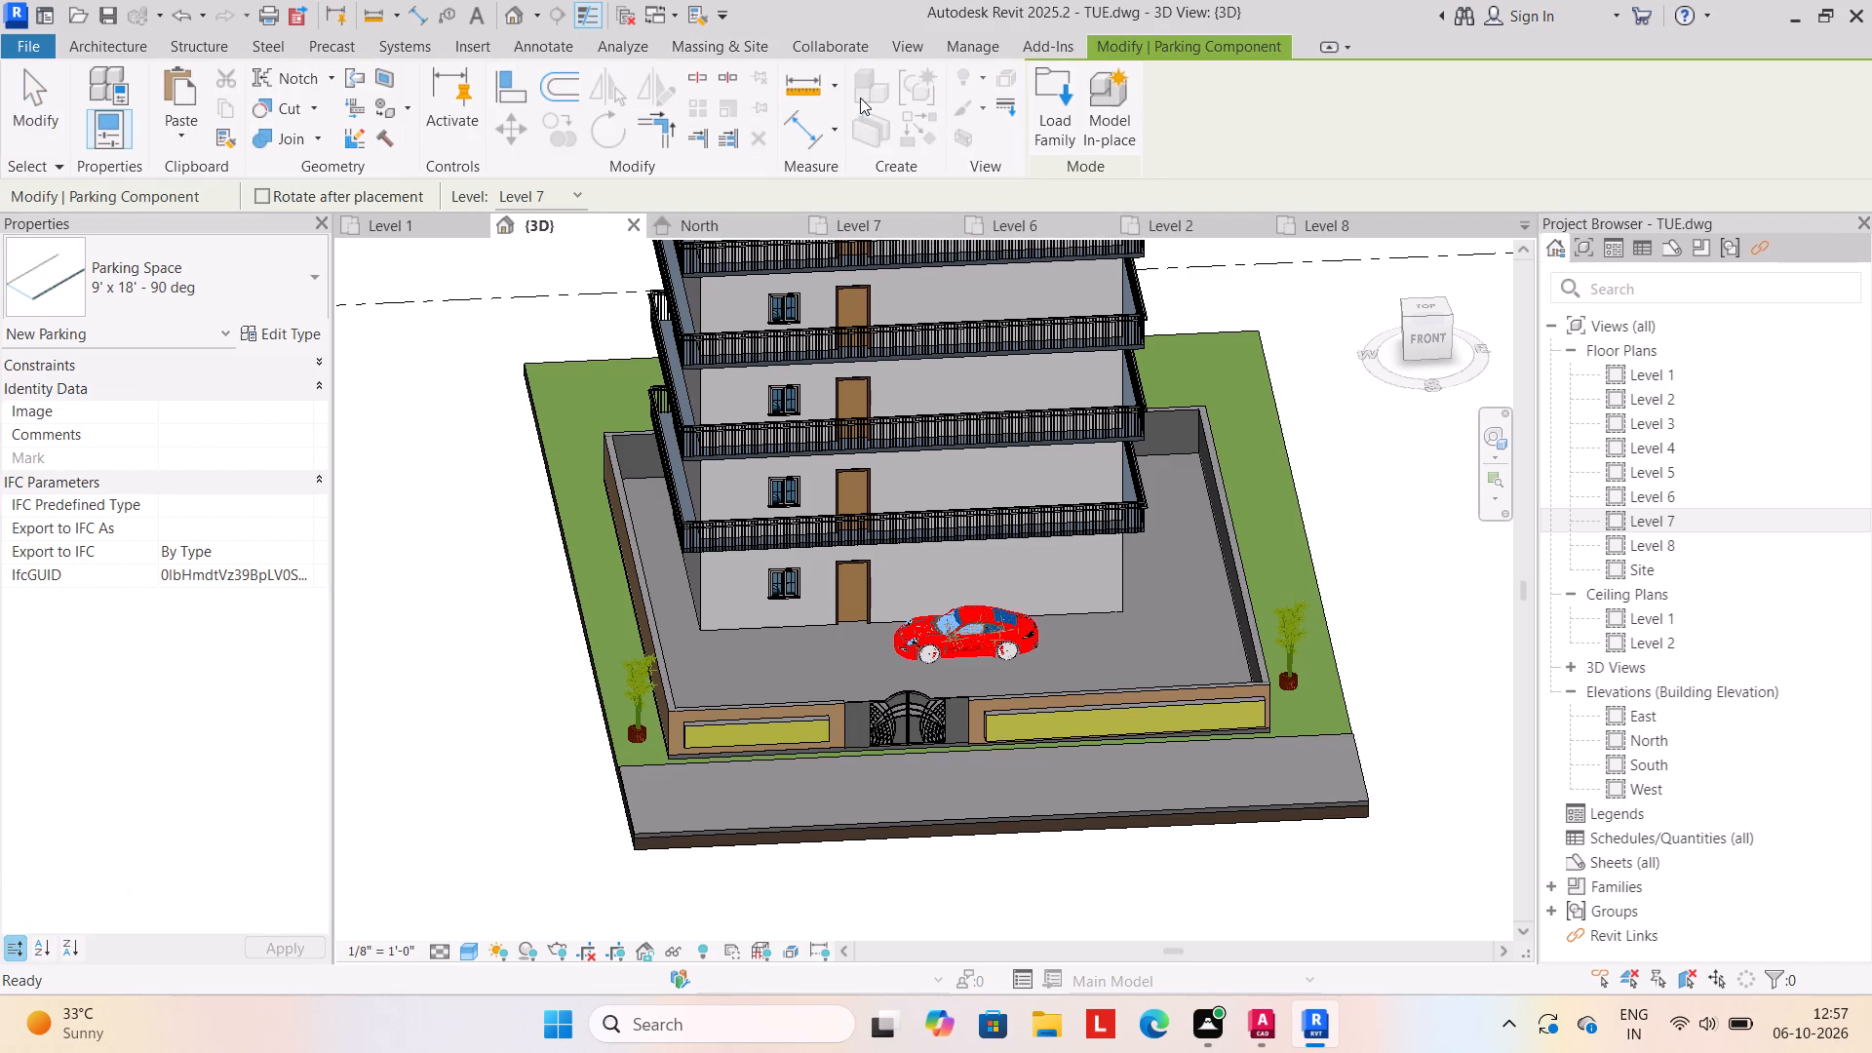
left_click(1044, 101)
scroll(897, 482, "down", 5)
left_click(1226, 265)
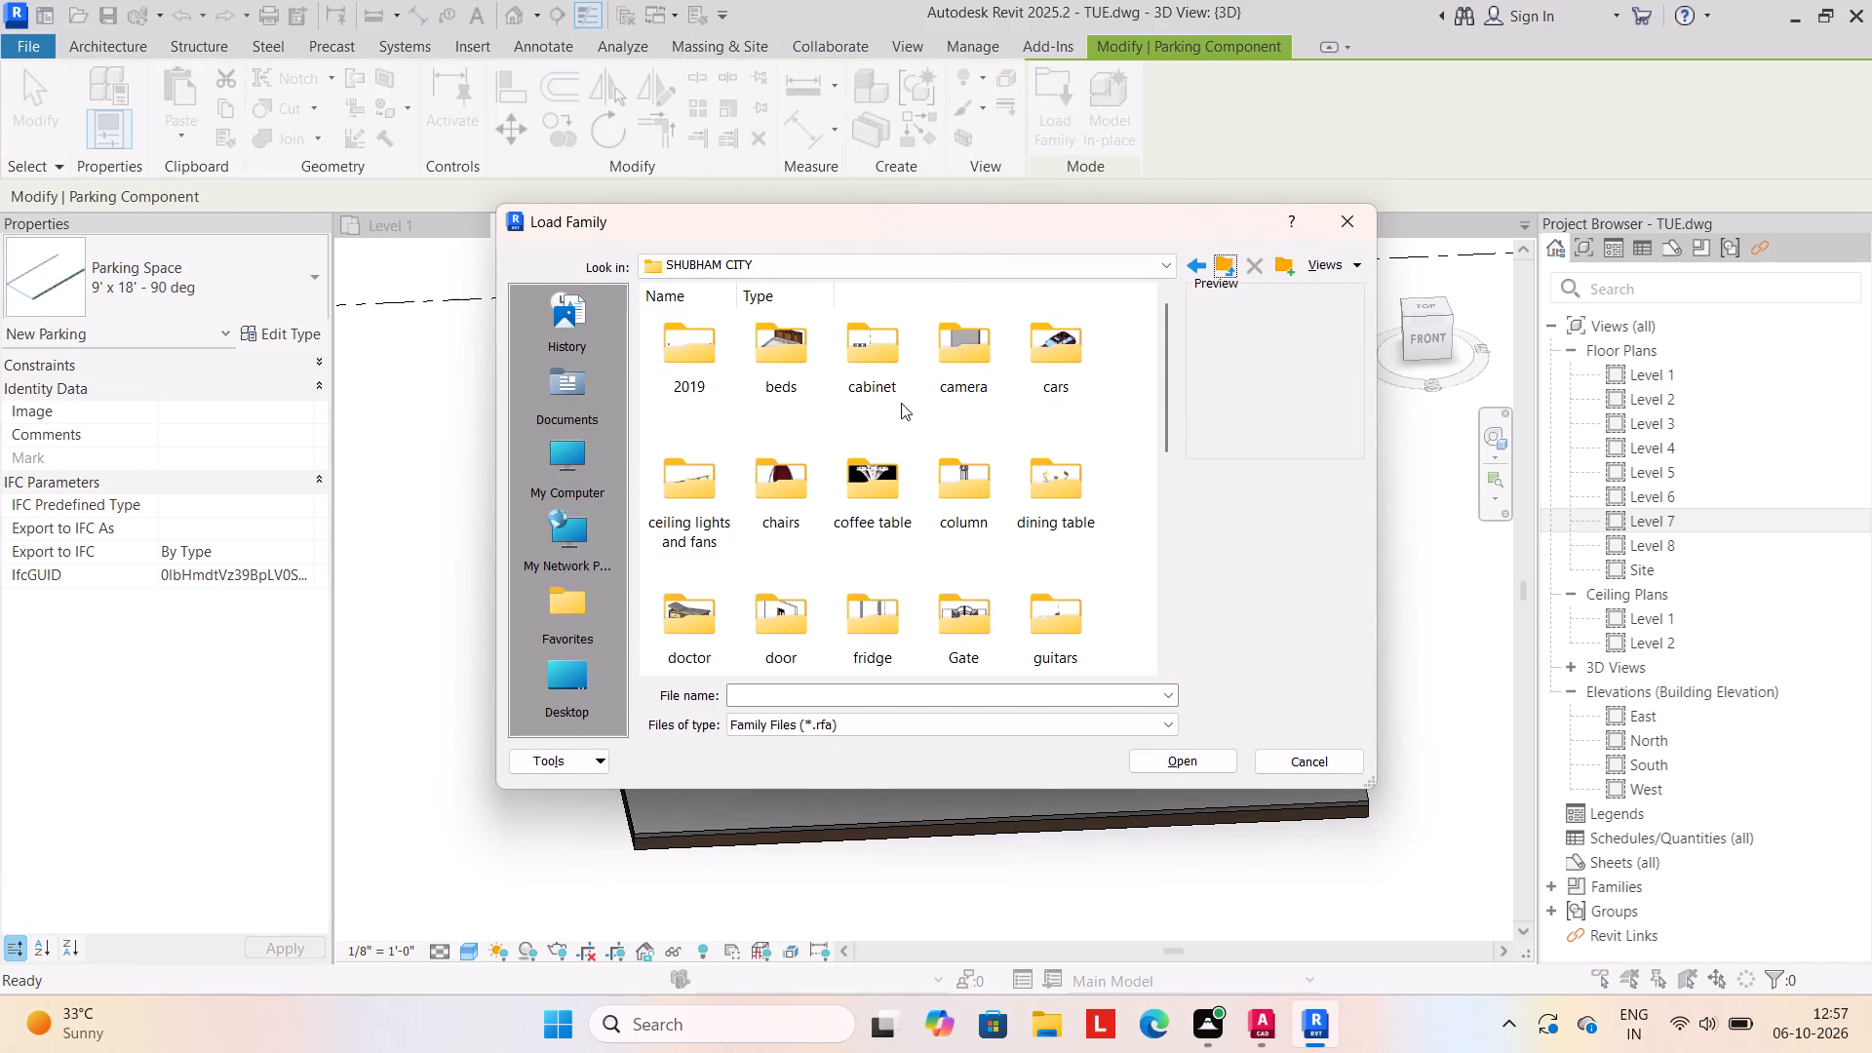
scroll(934, 505, "down", 3)
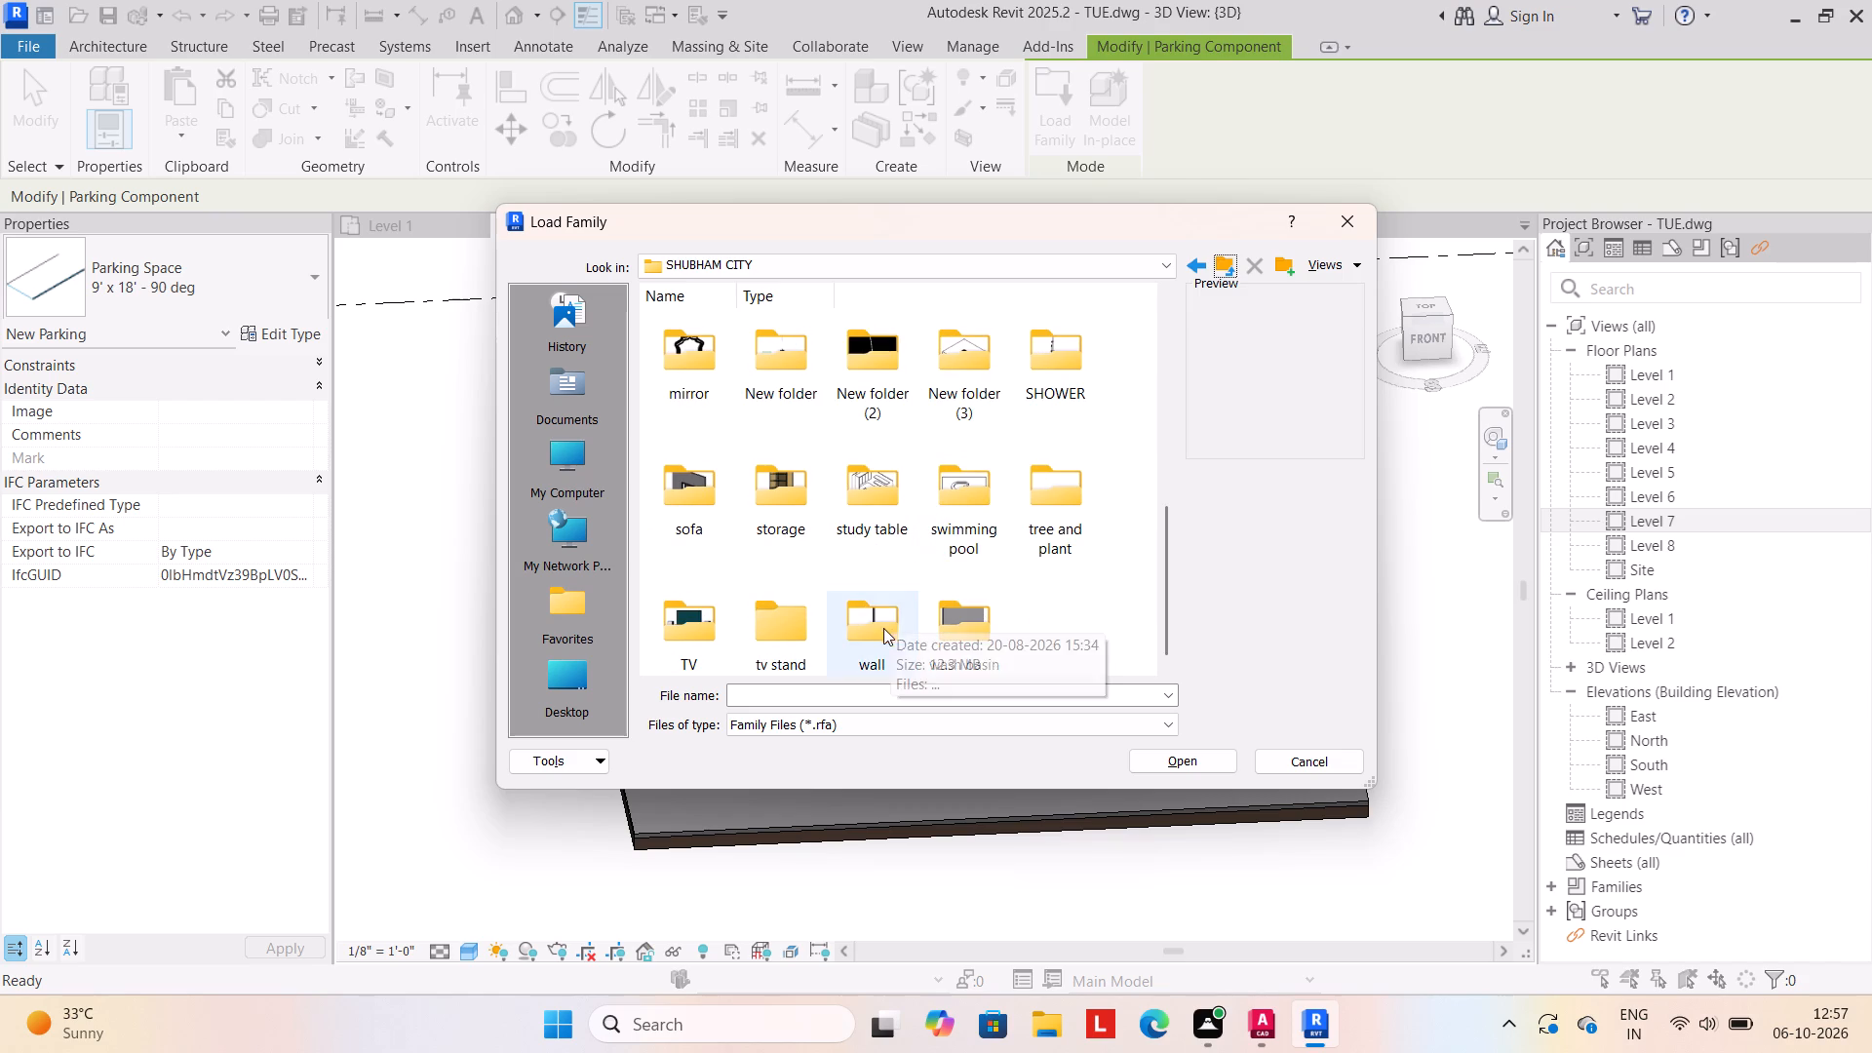
scroll(885, 558, "down", 6)
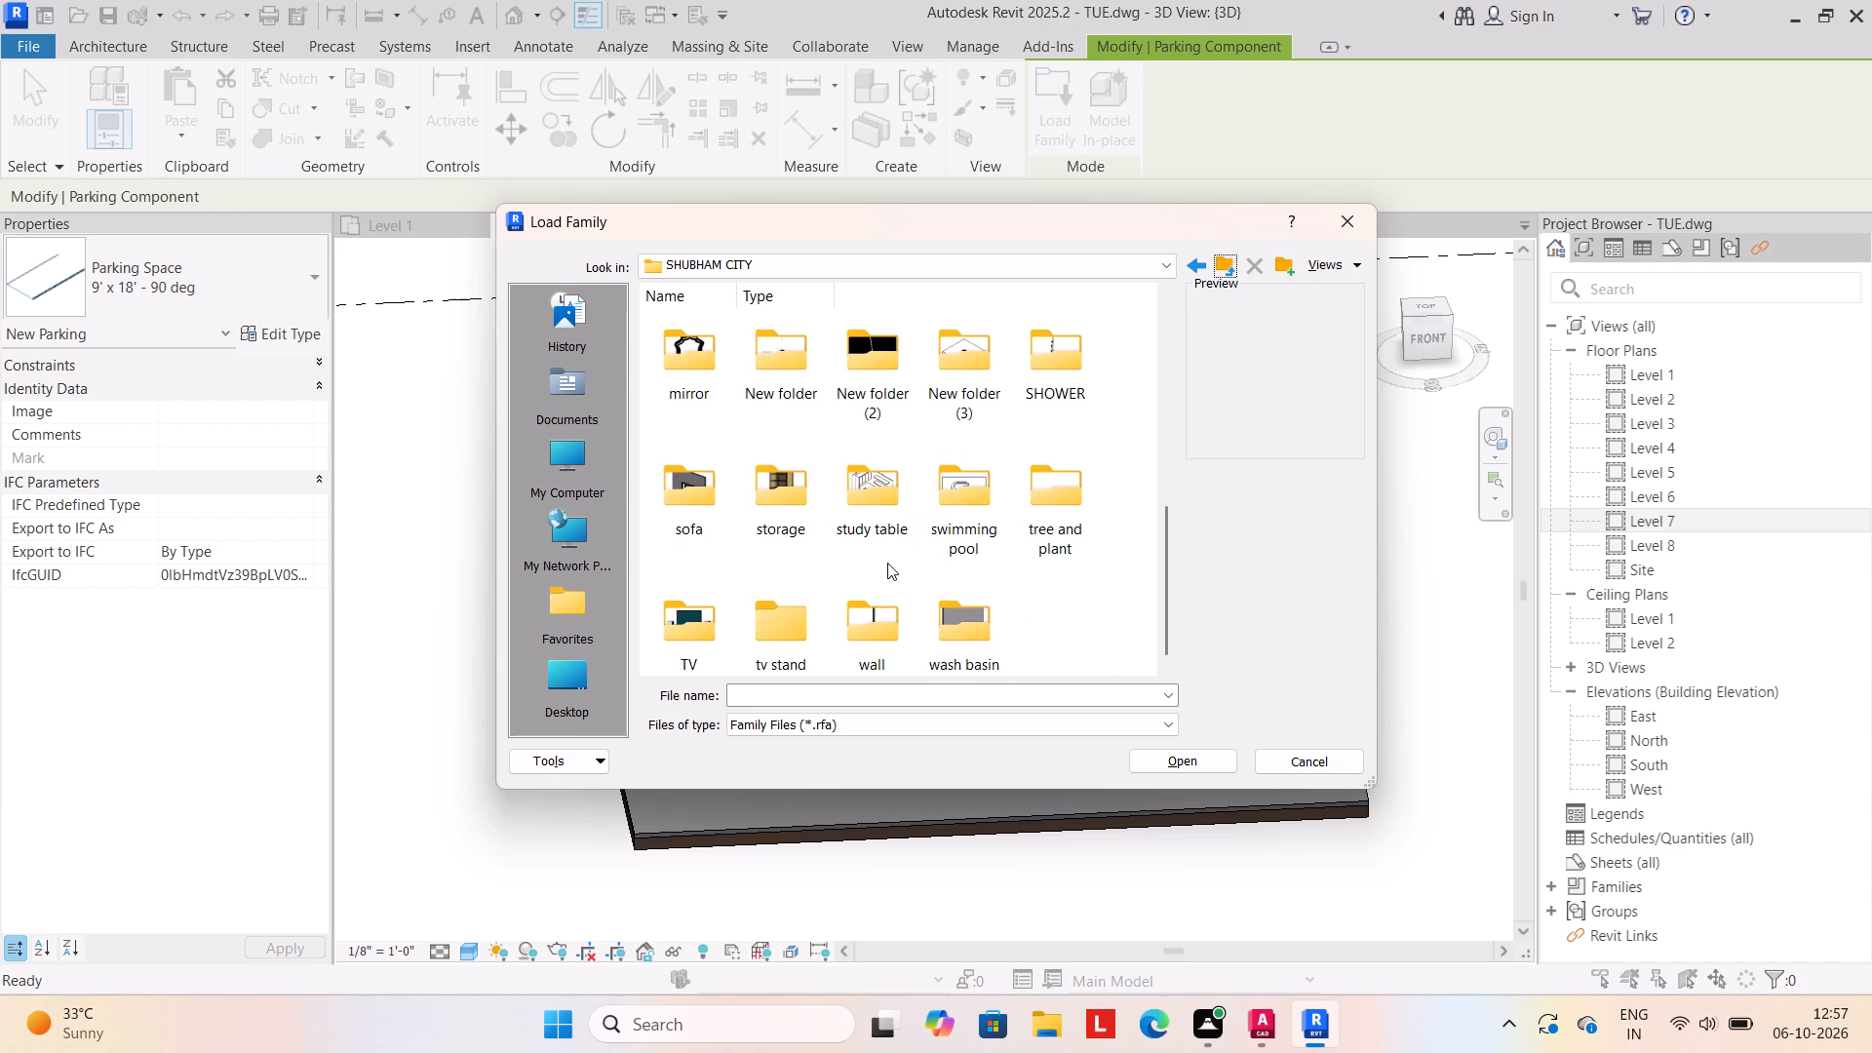
scroll(887, 564, "up", 10)
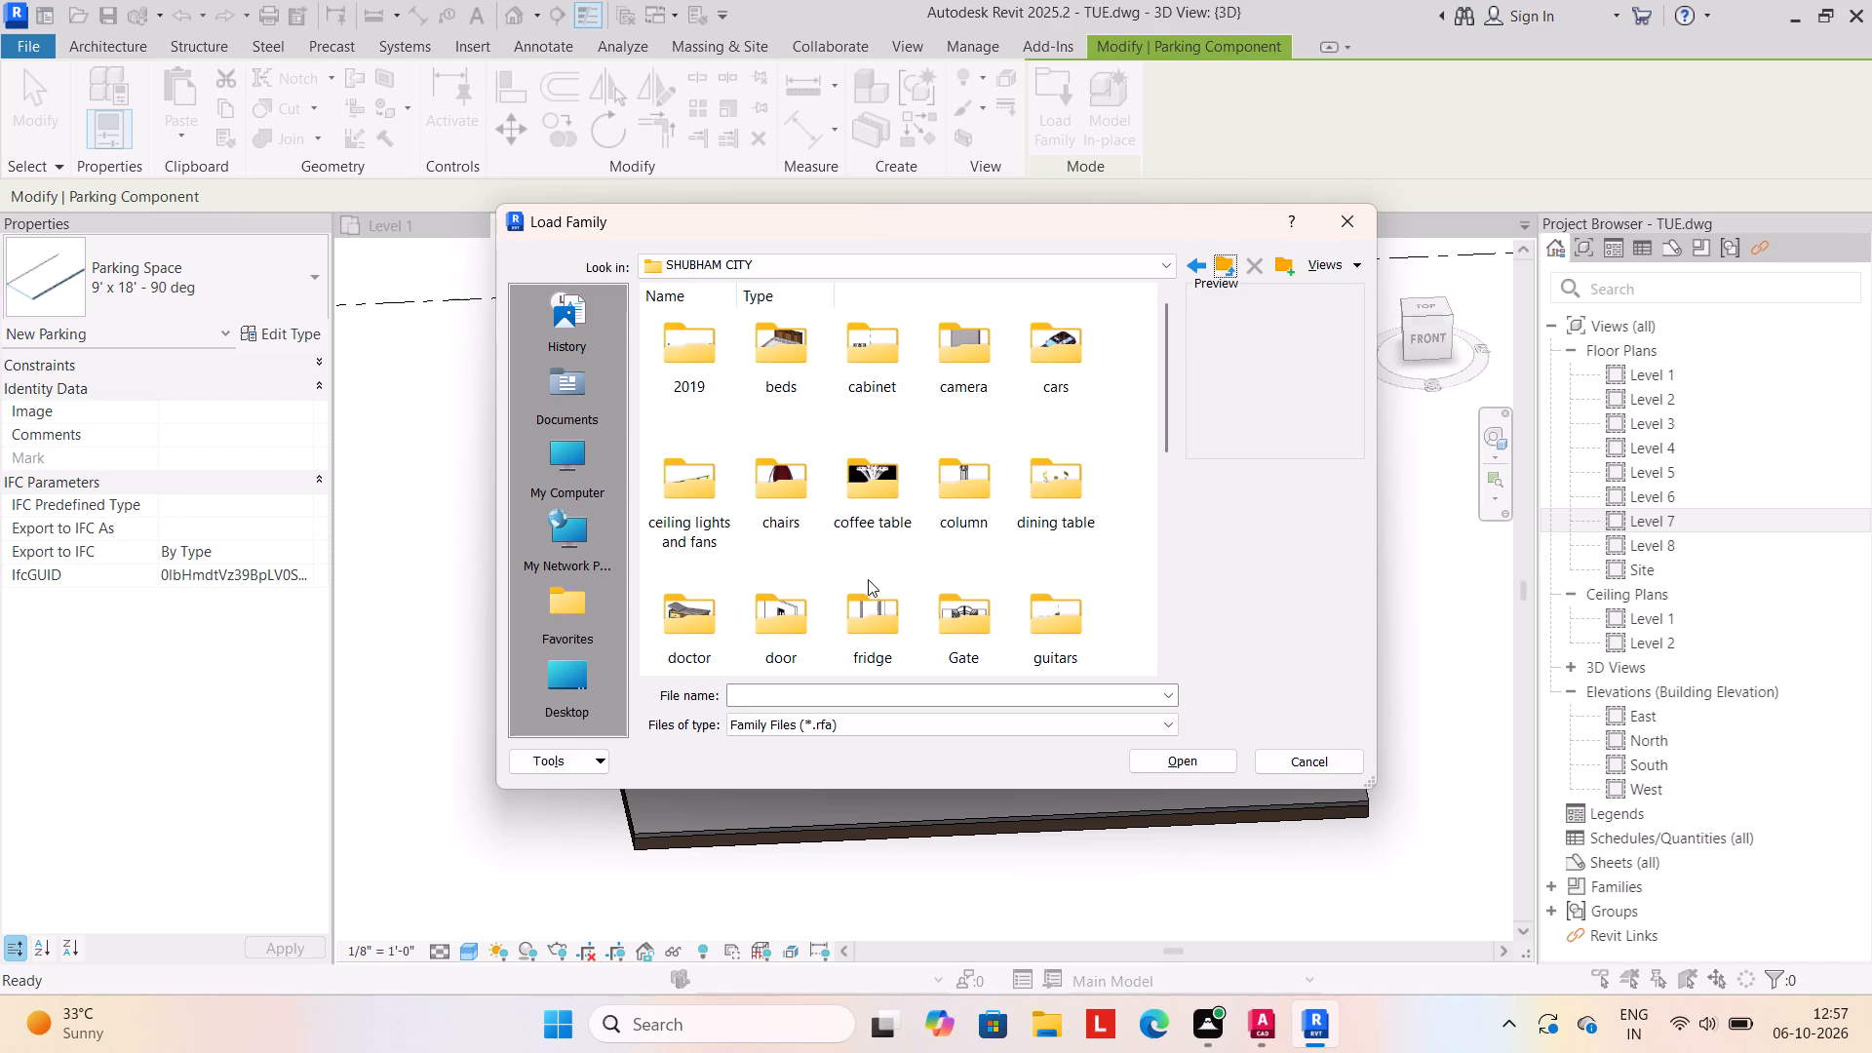
Browse from the C: drive through ProgramData, Autodesk and RVT 2025 to the imperial English library's US family folder.
double_click(570, 682)
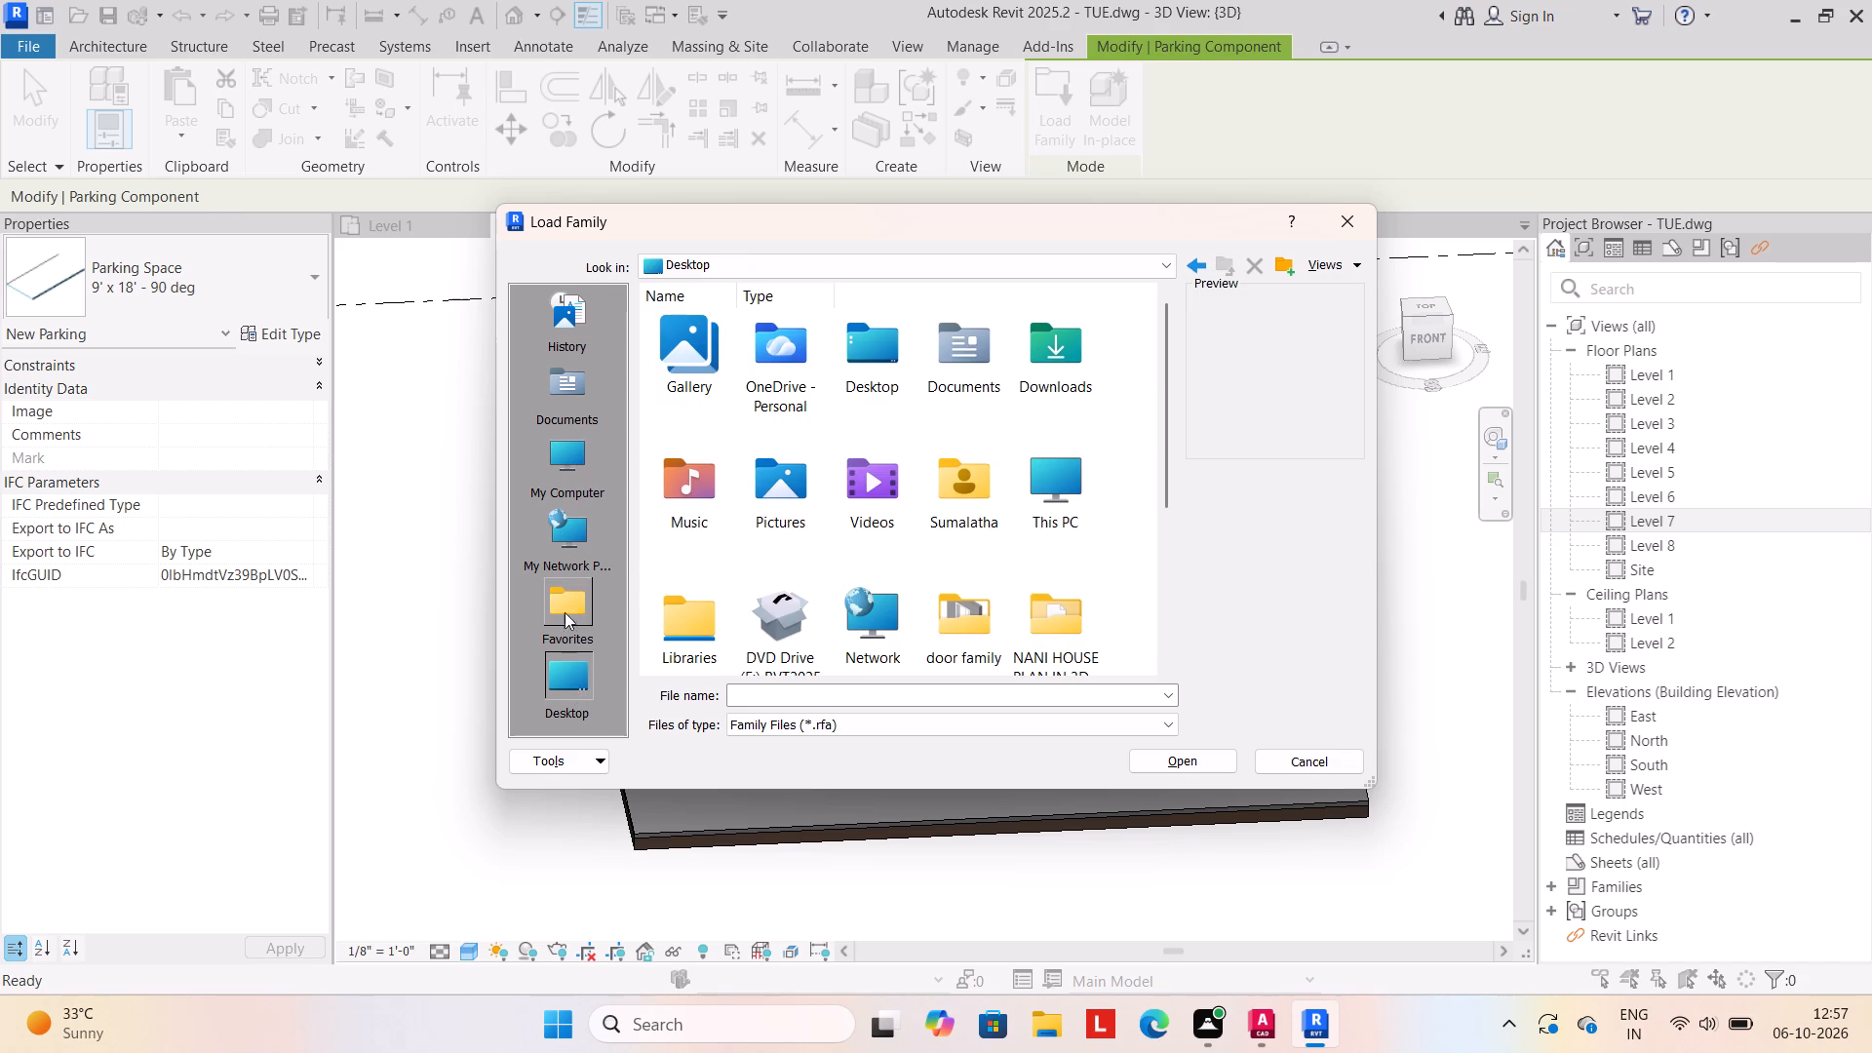
double_click(563, 449)
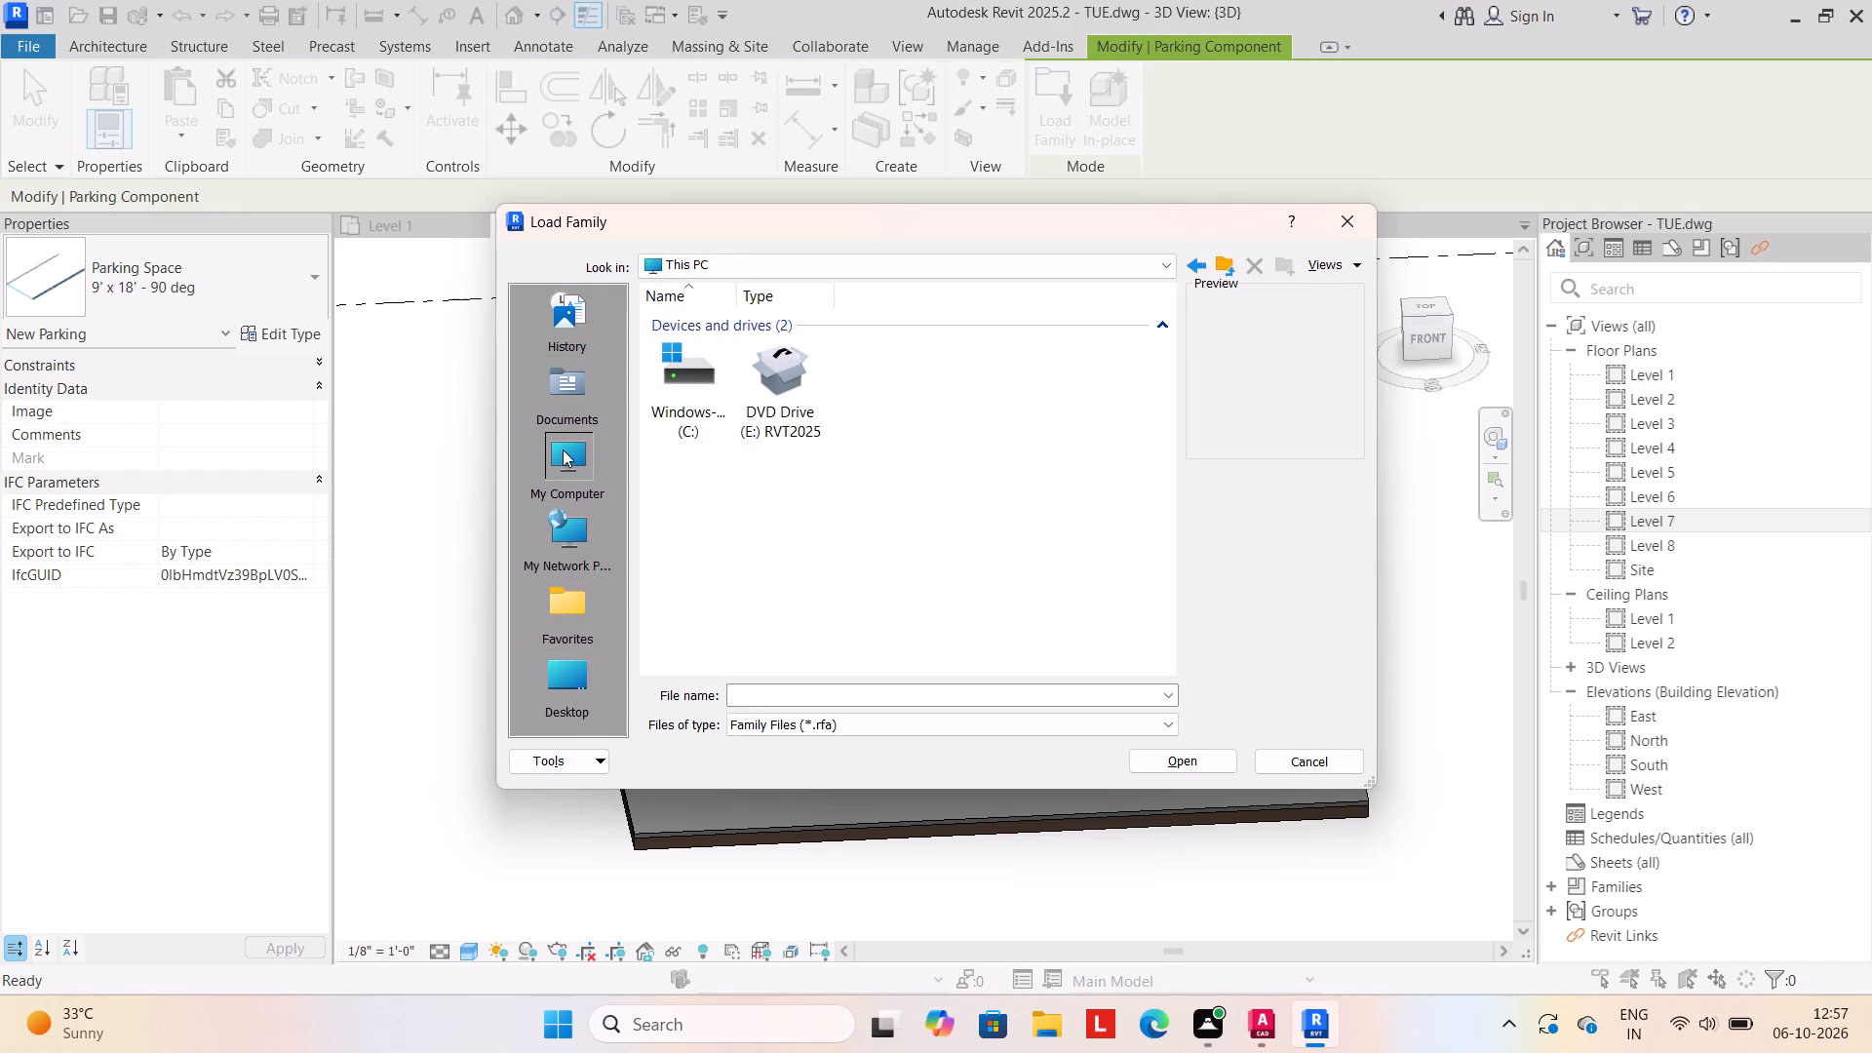
double_click(670, 392)
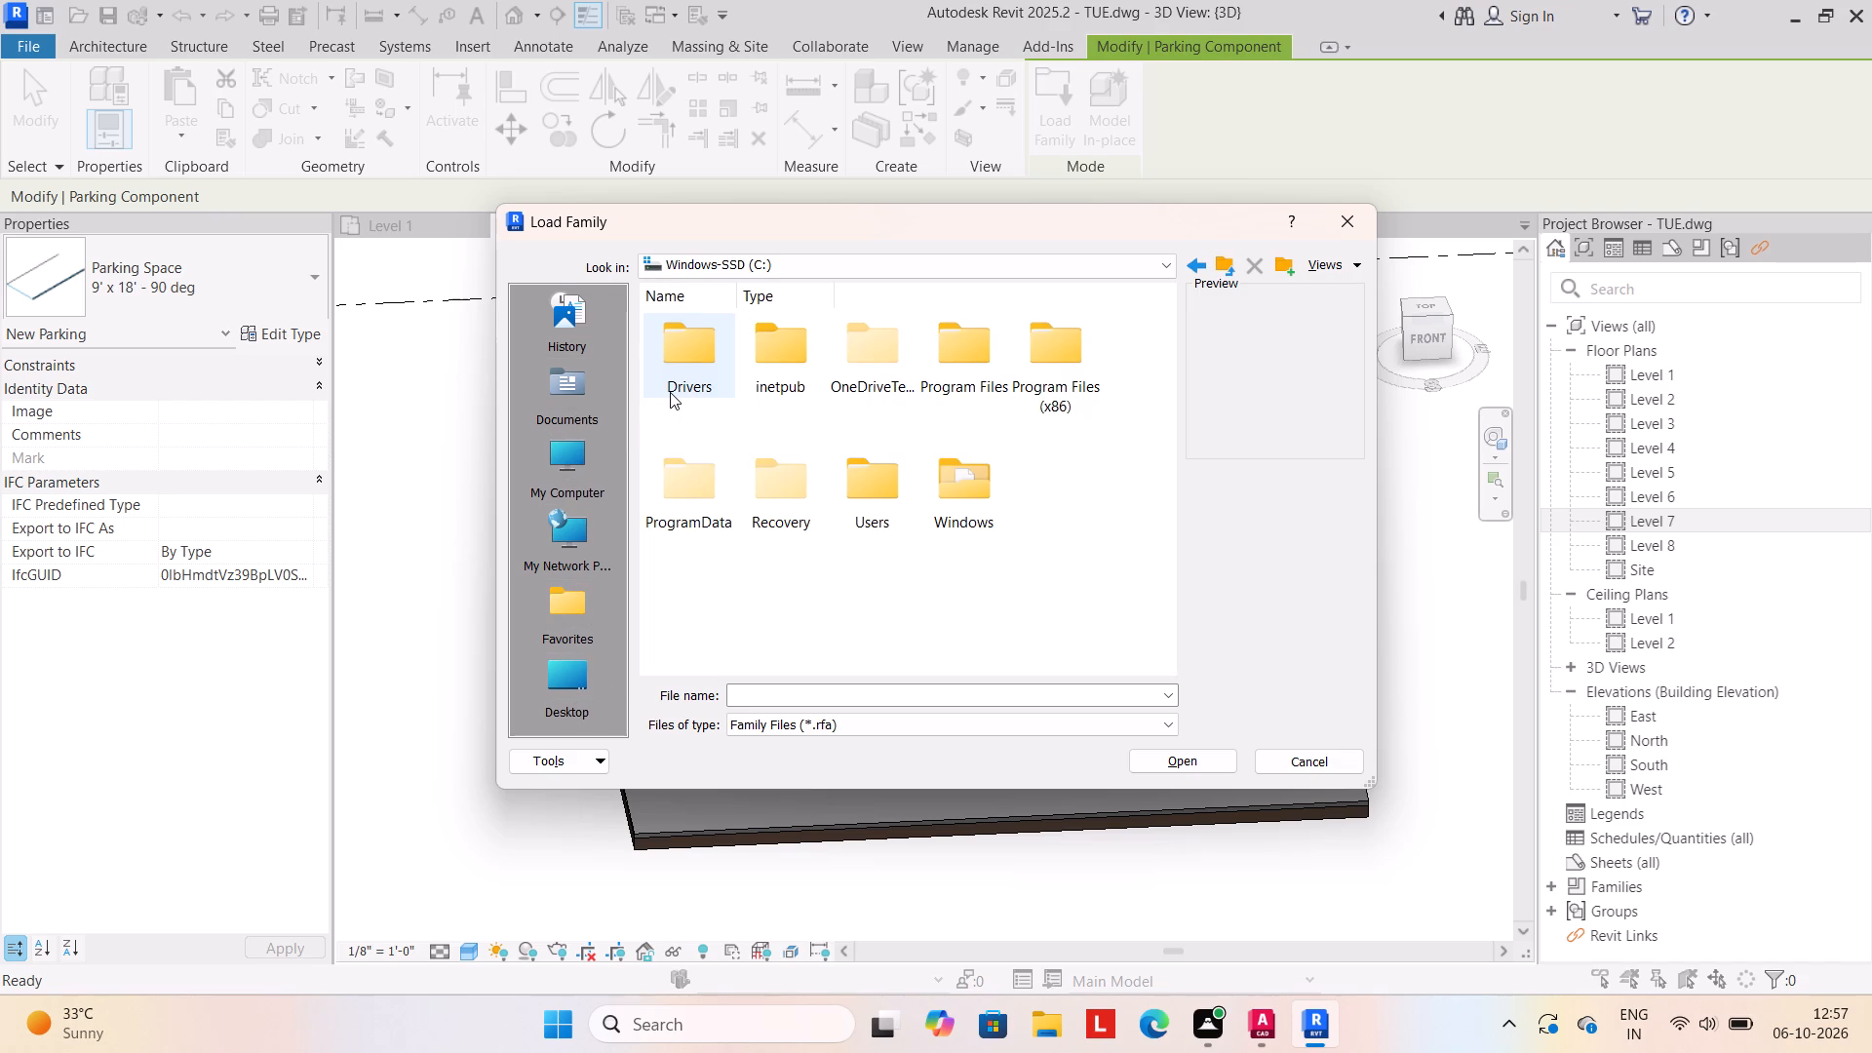
double_click(688, 481)
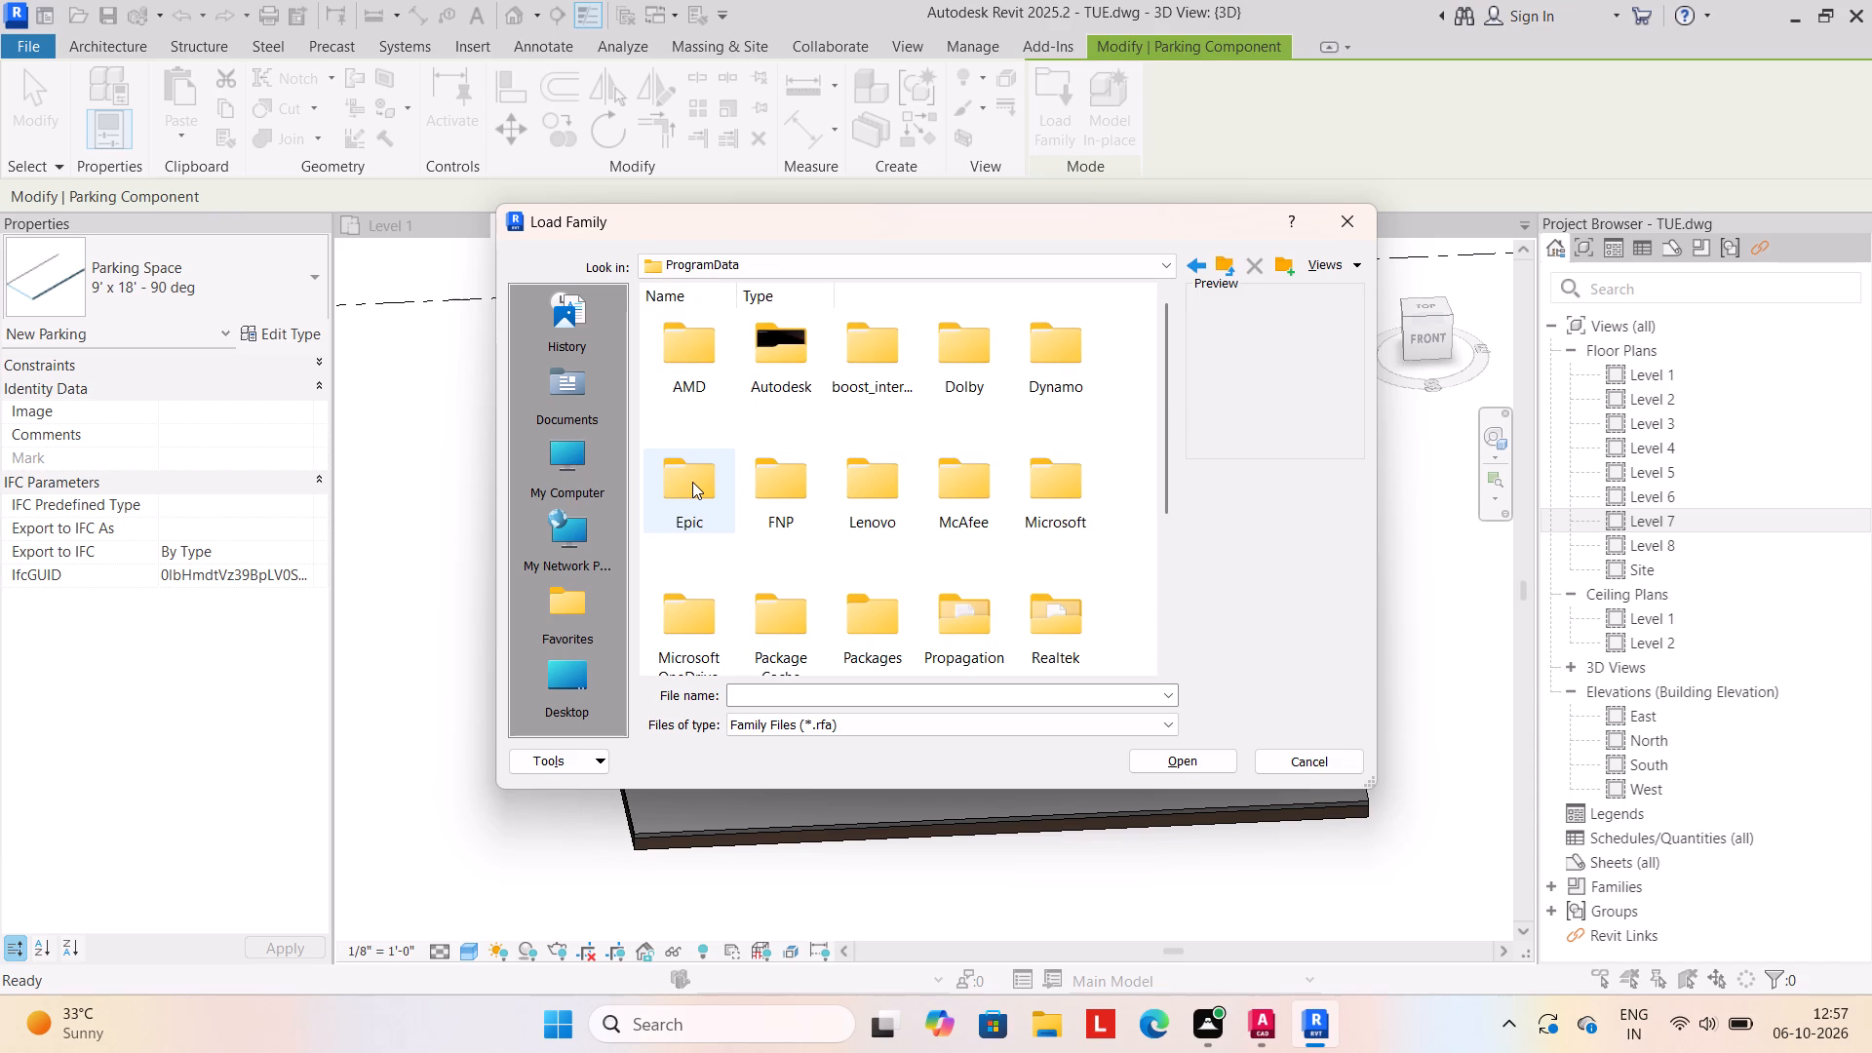
scroll(1000, 535, "down", 2)
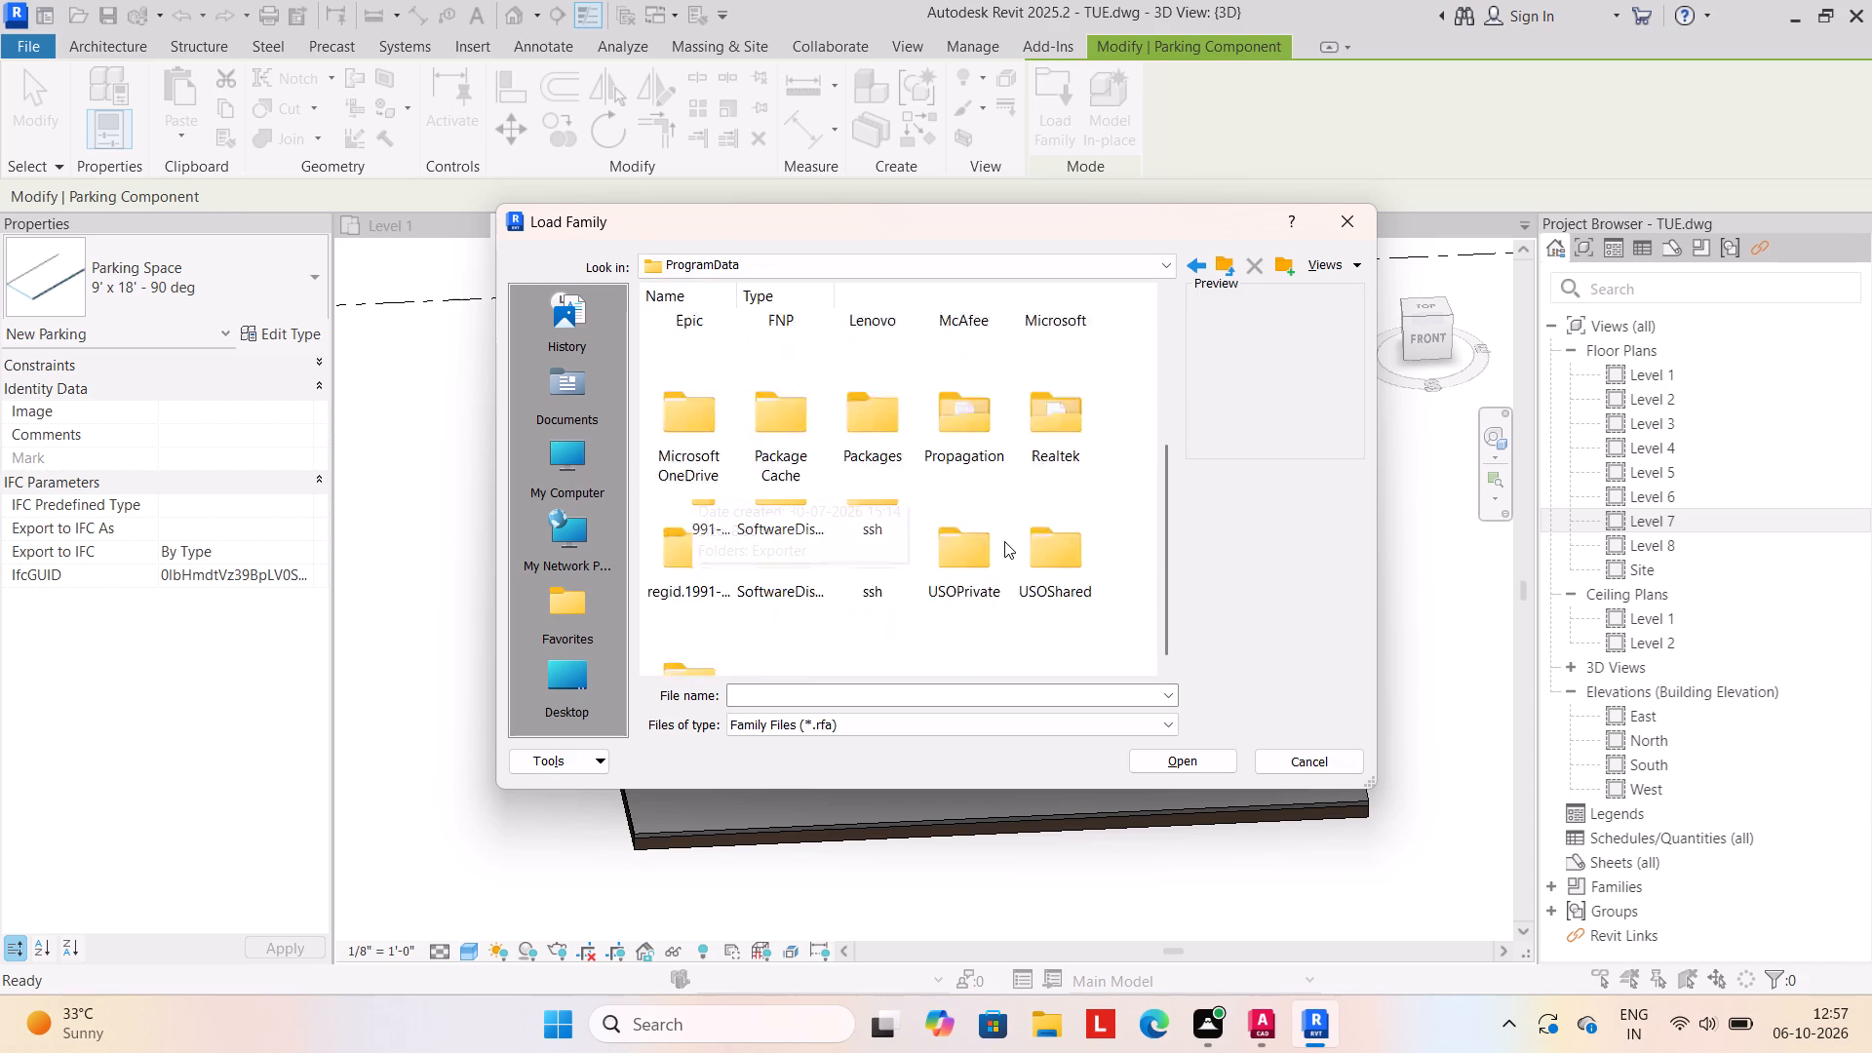
scroll(1004, 541, "down", 4)
scroll(904, 503, "up", 5)
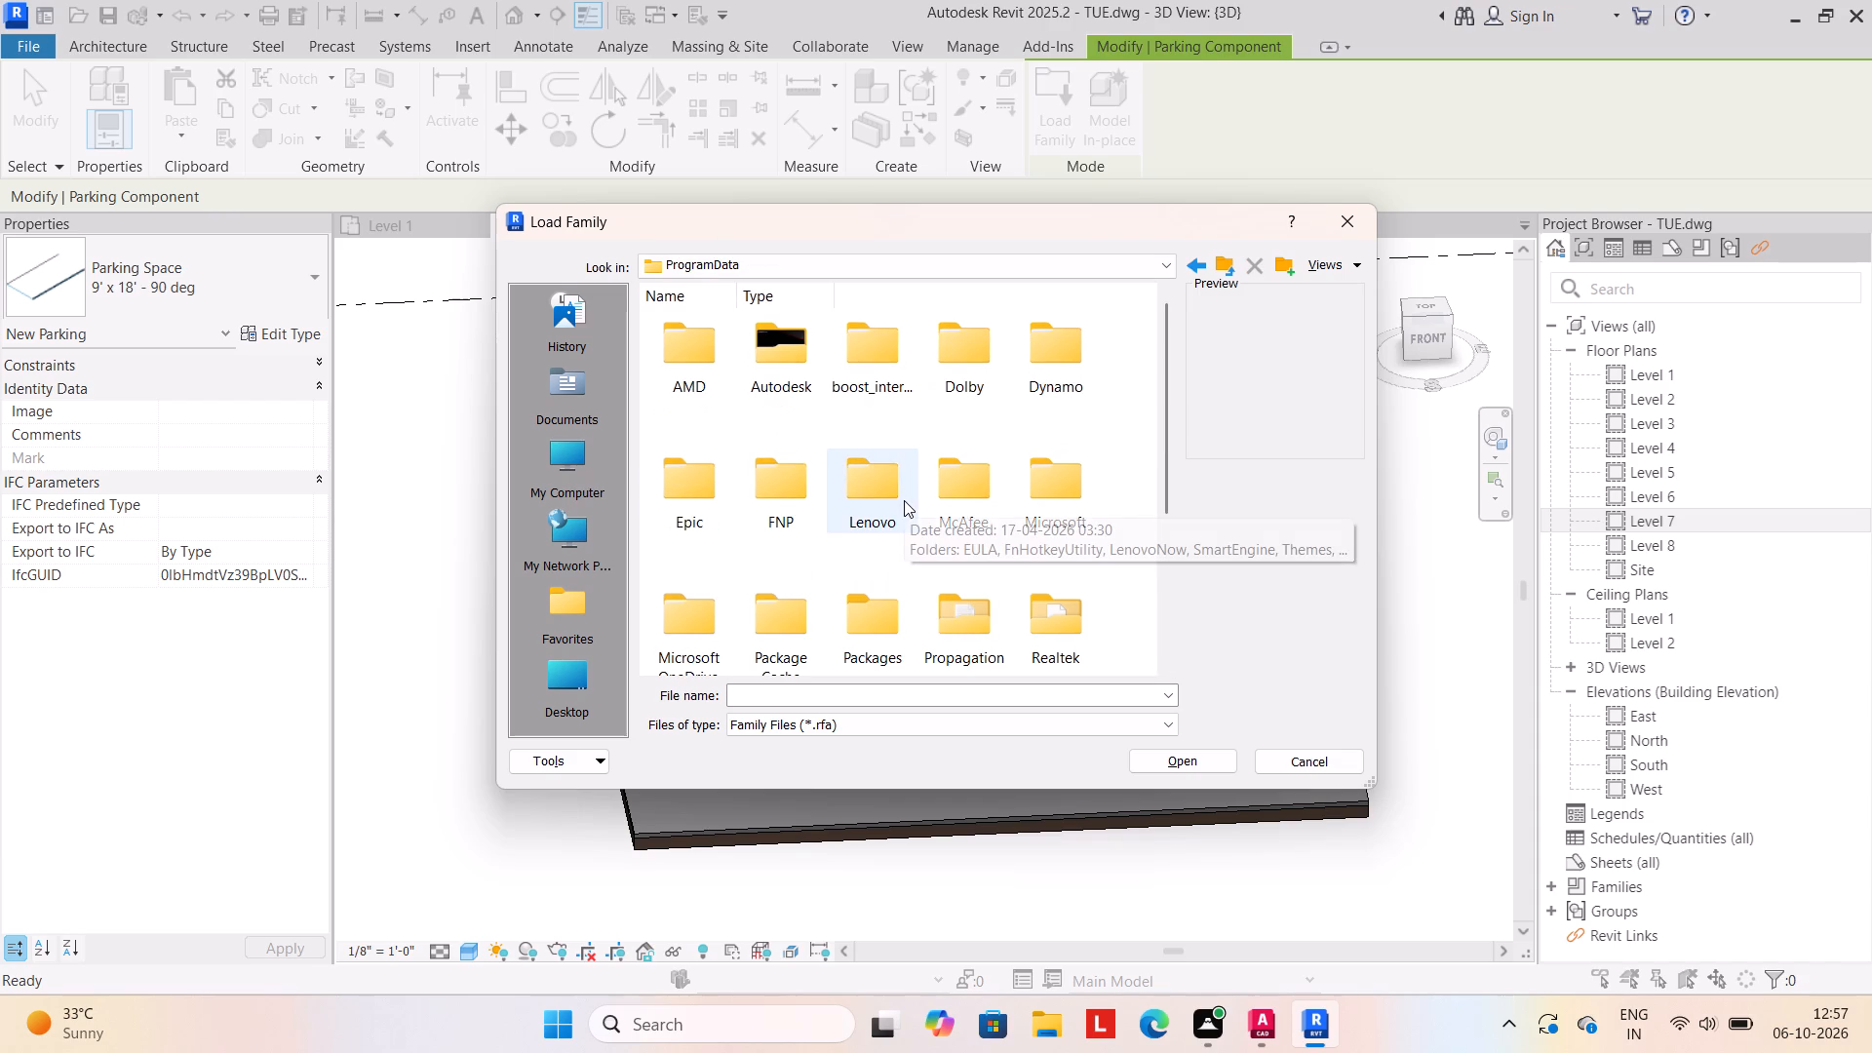
double_click(786, 356)
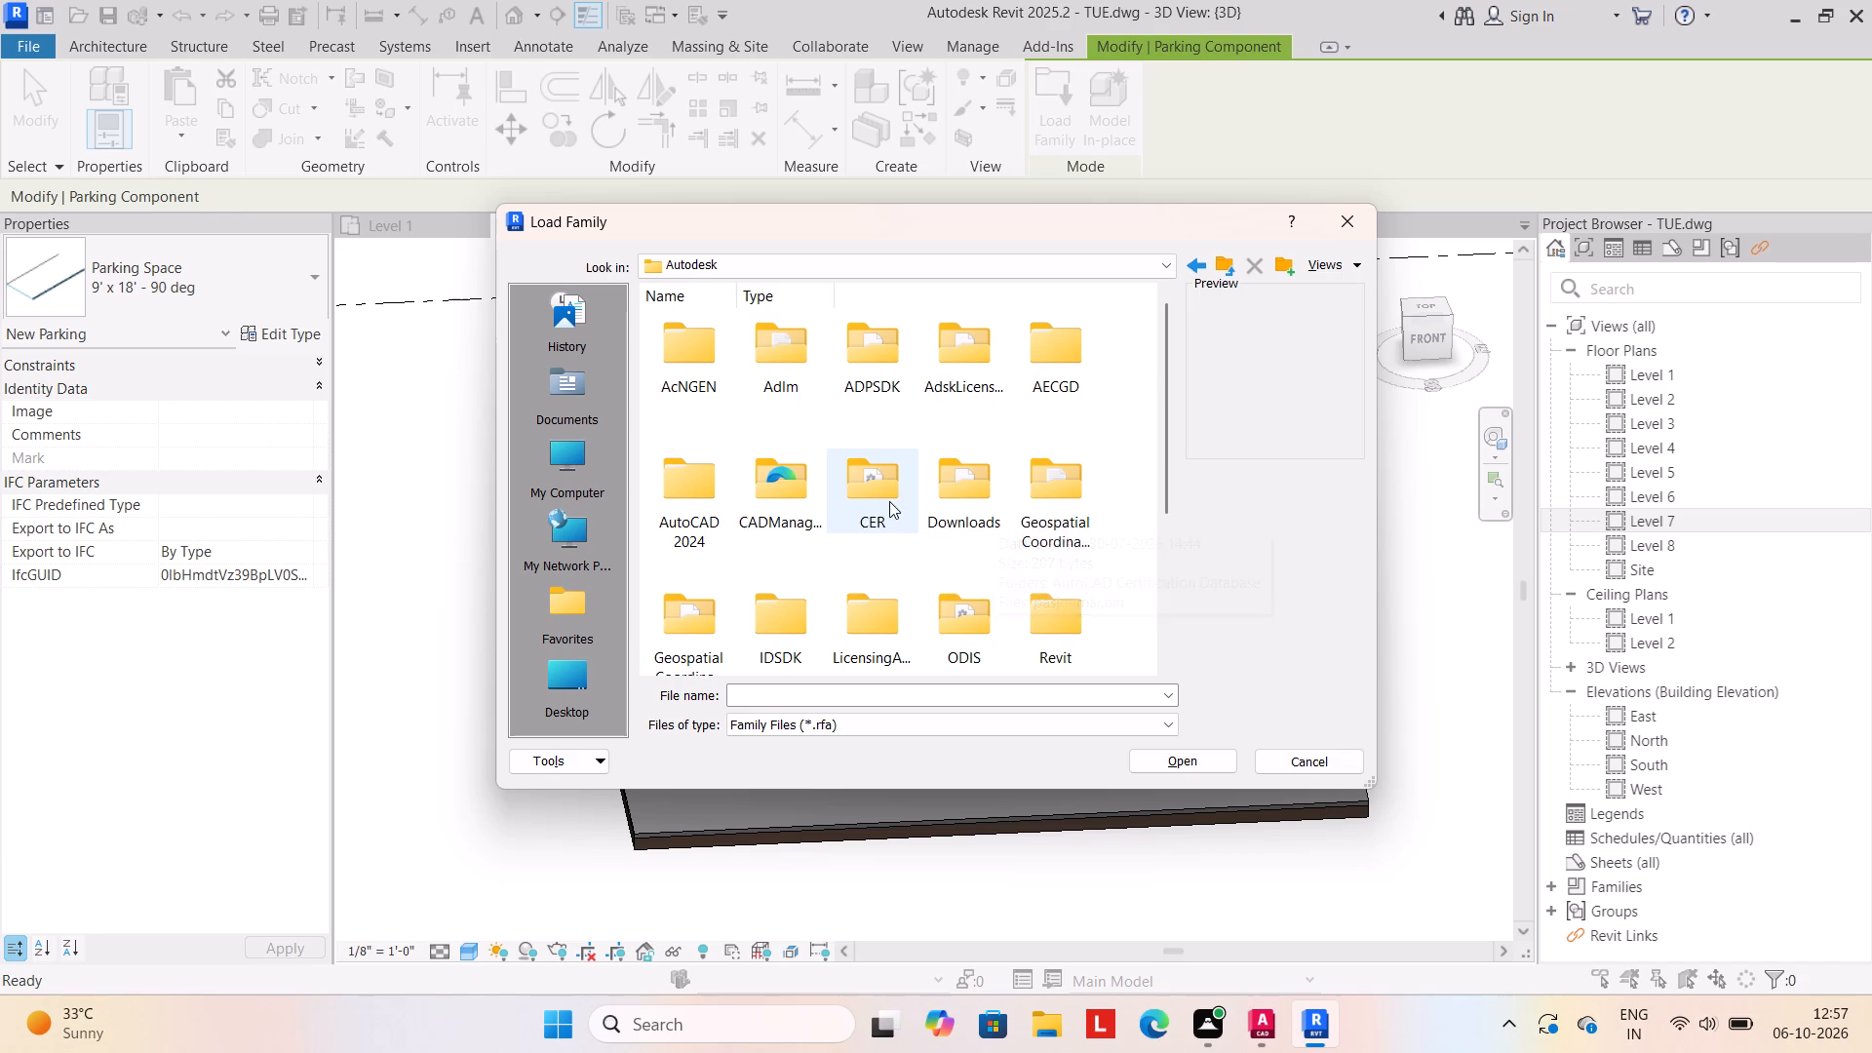
scroll(891, 507, "down", 4)
double_click(958, 496)
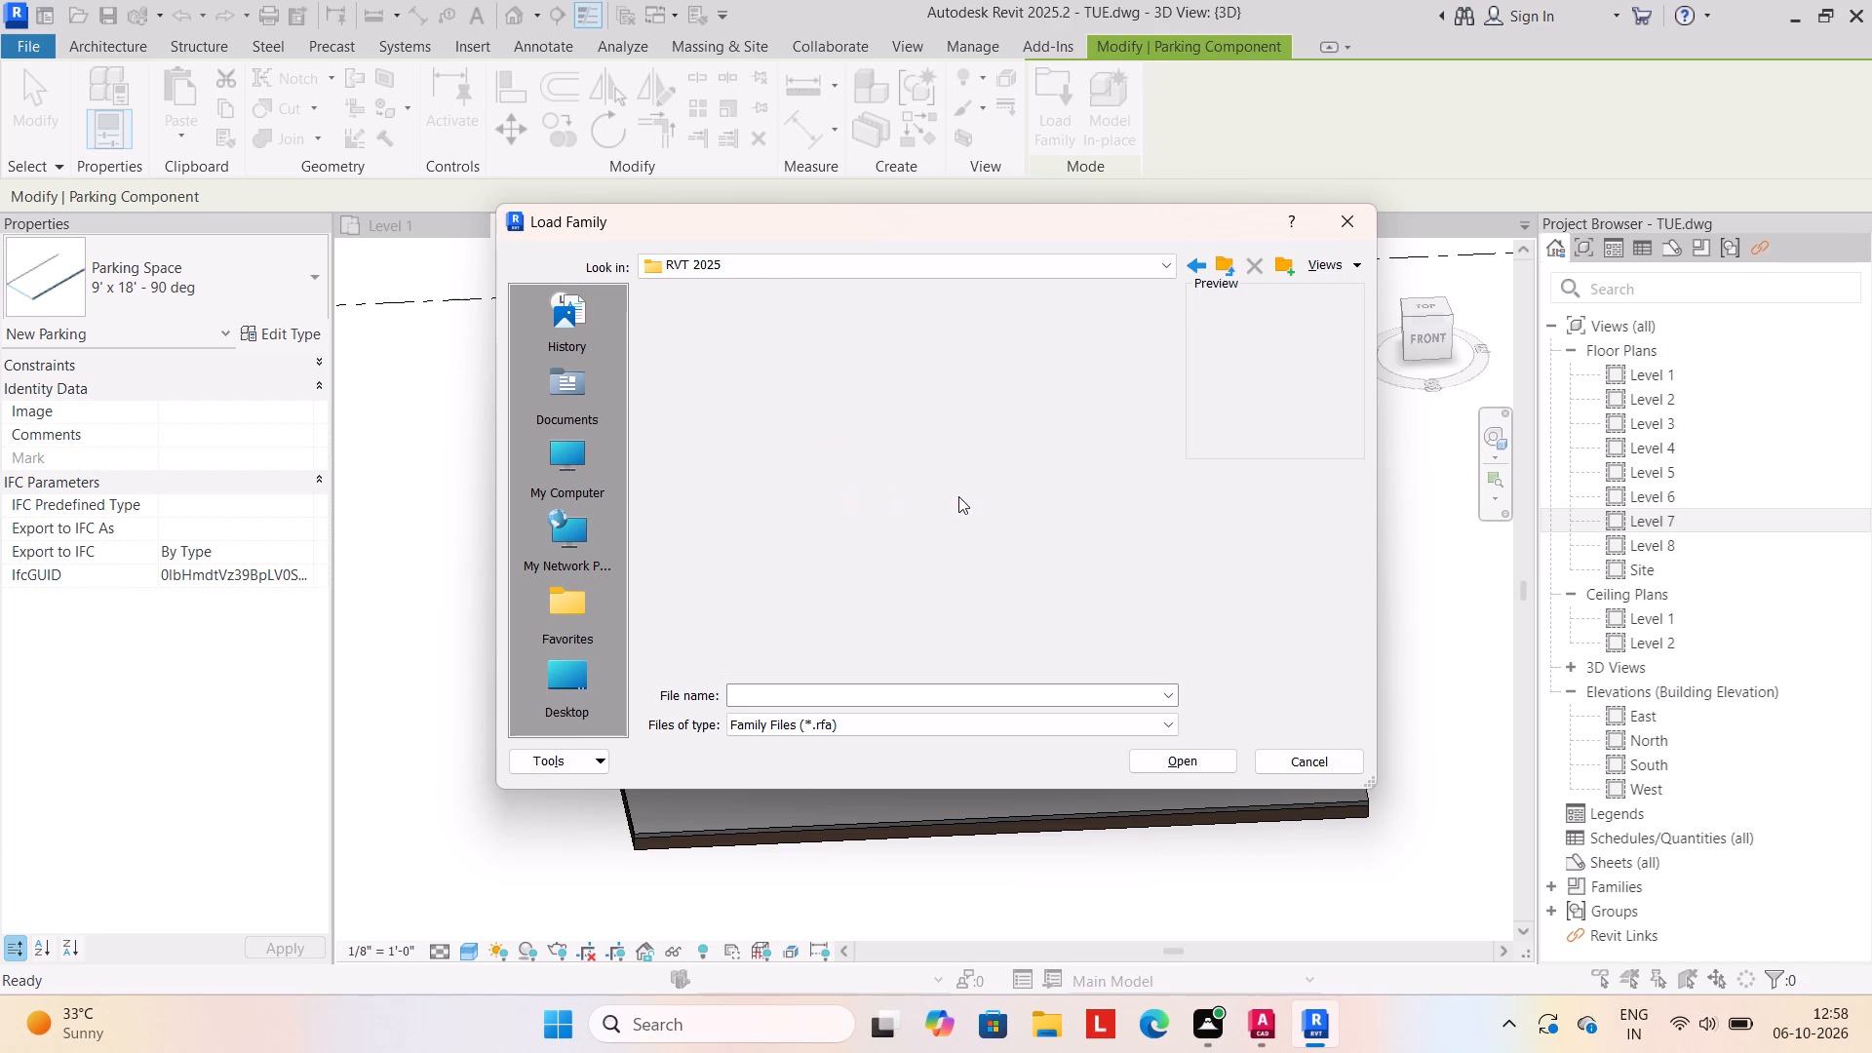
double_click(1073, 344)
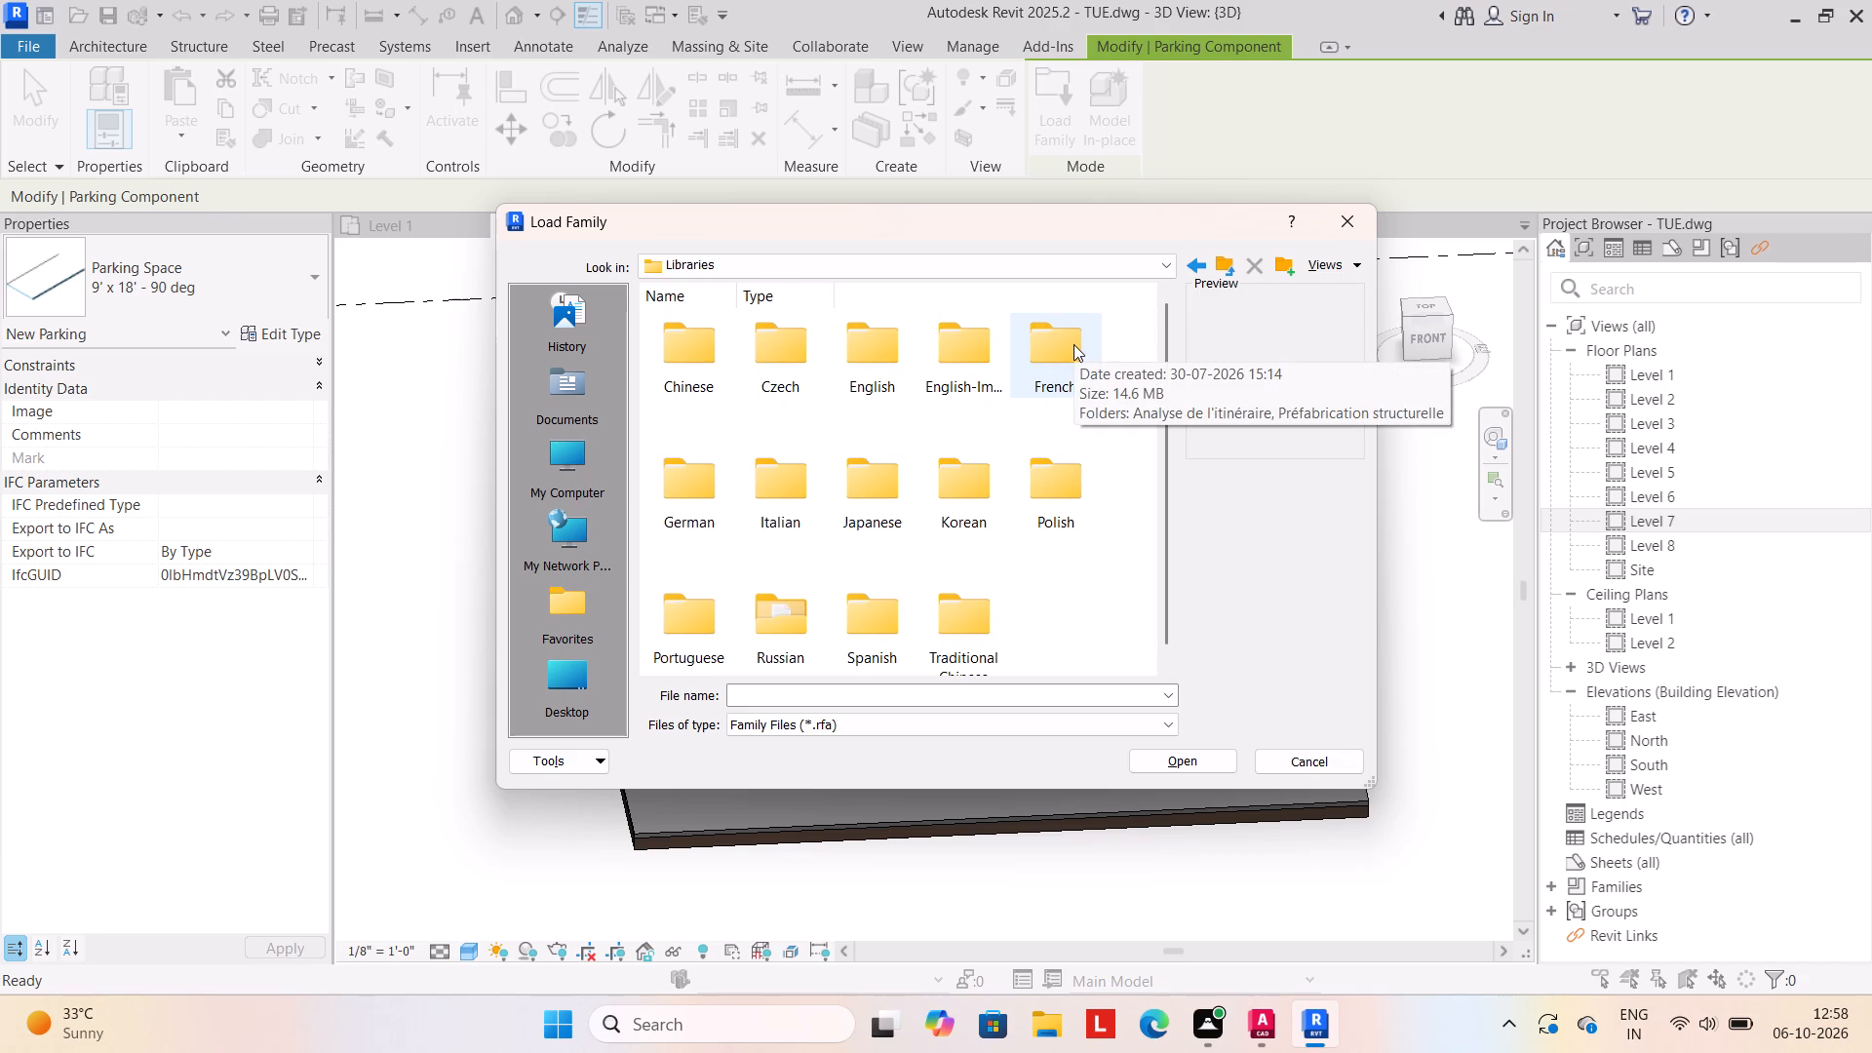
double_click(955, 369)
double_click(704, 351)
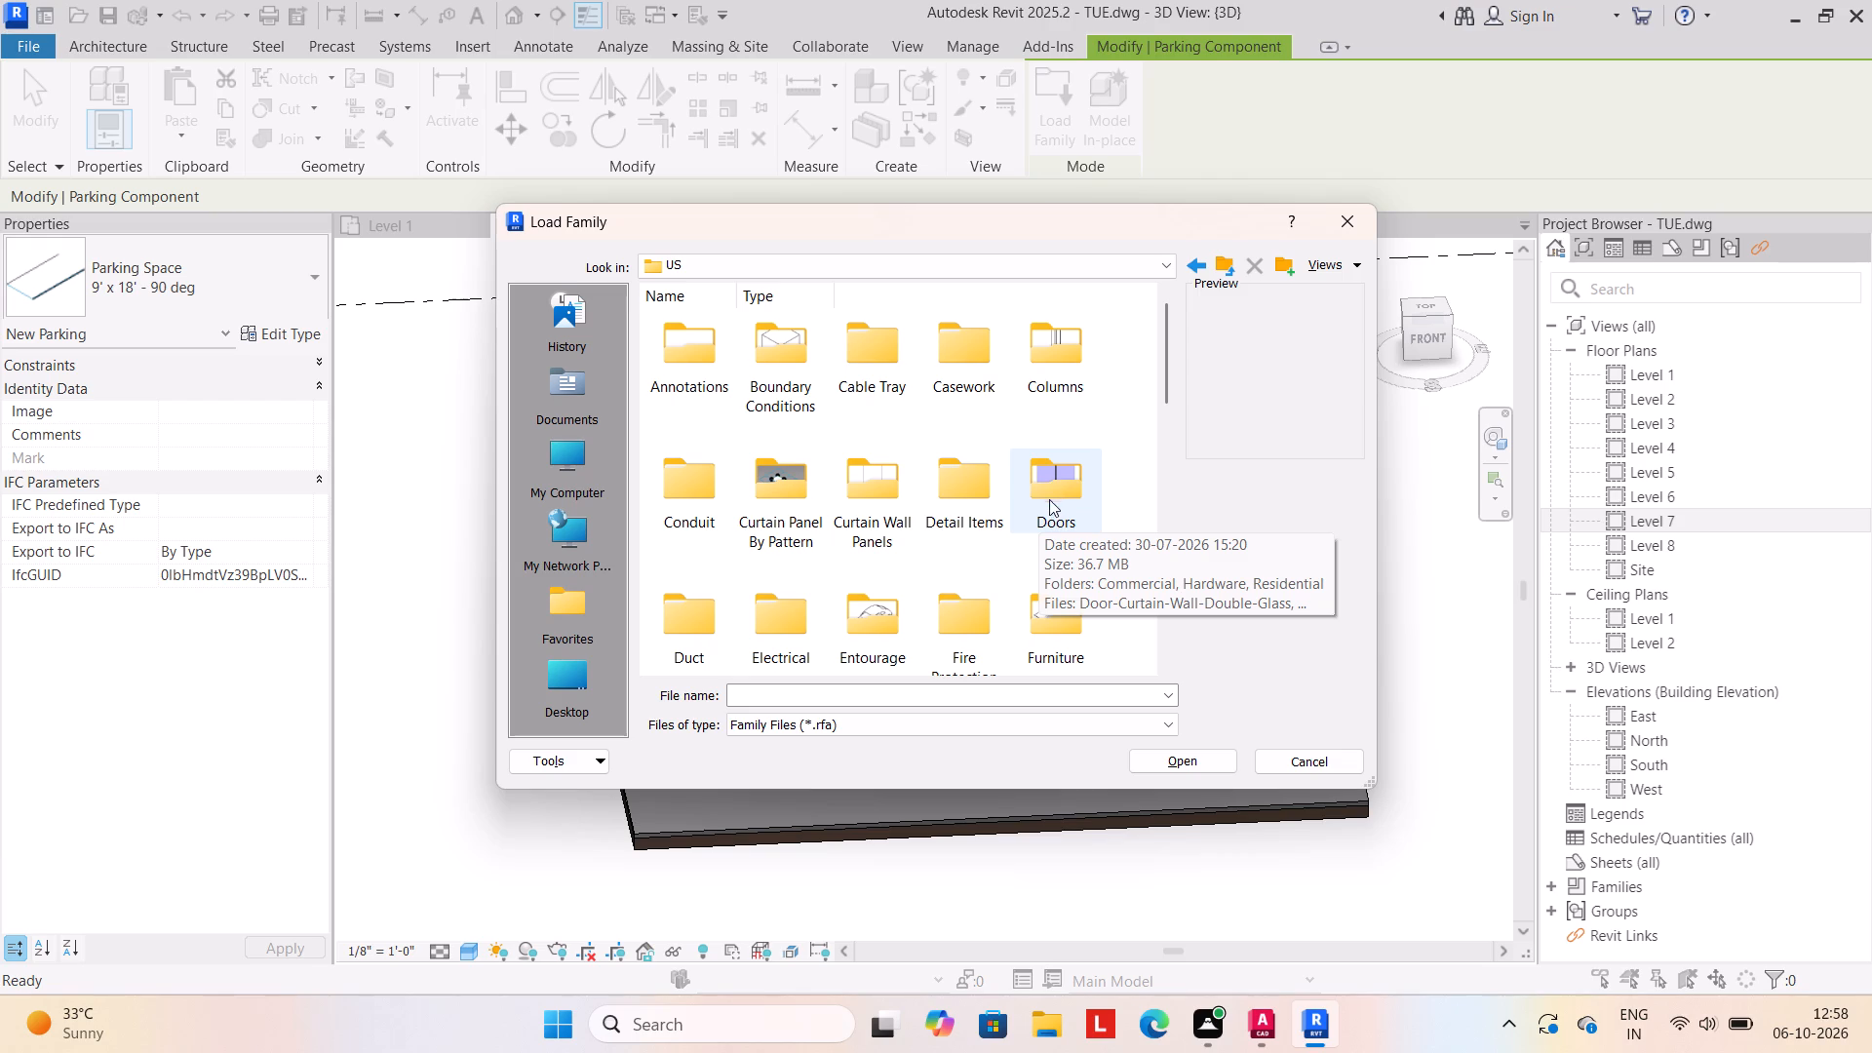
Look through the US library's category folders, including Furniture, for a suitable family to load.
scroll(1053, 526, "down", 1)
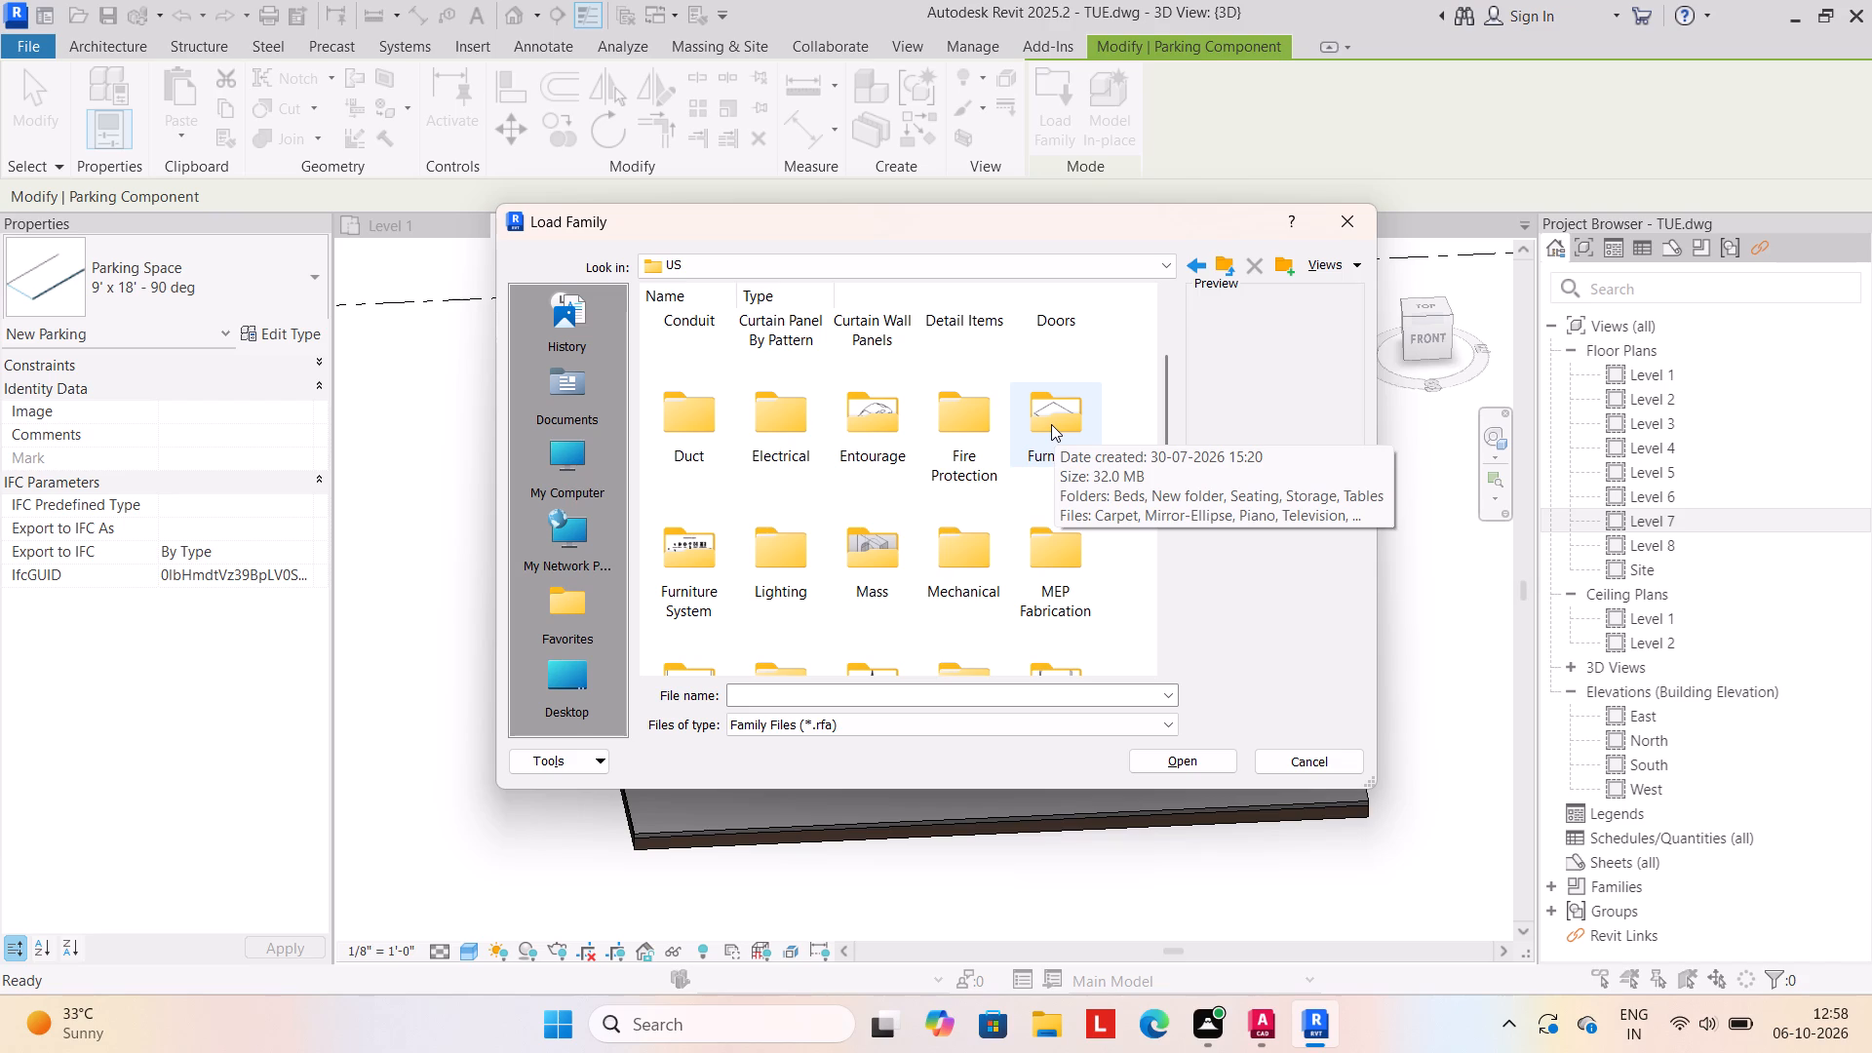
double_click(1051, 424)
scroll(951, 489, "down", 6)
scroll(951, 489, "up", 5)
scroll(1046, 418, "down", 3)
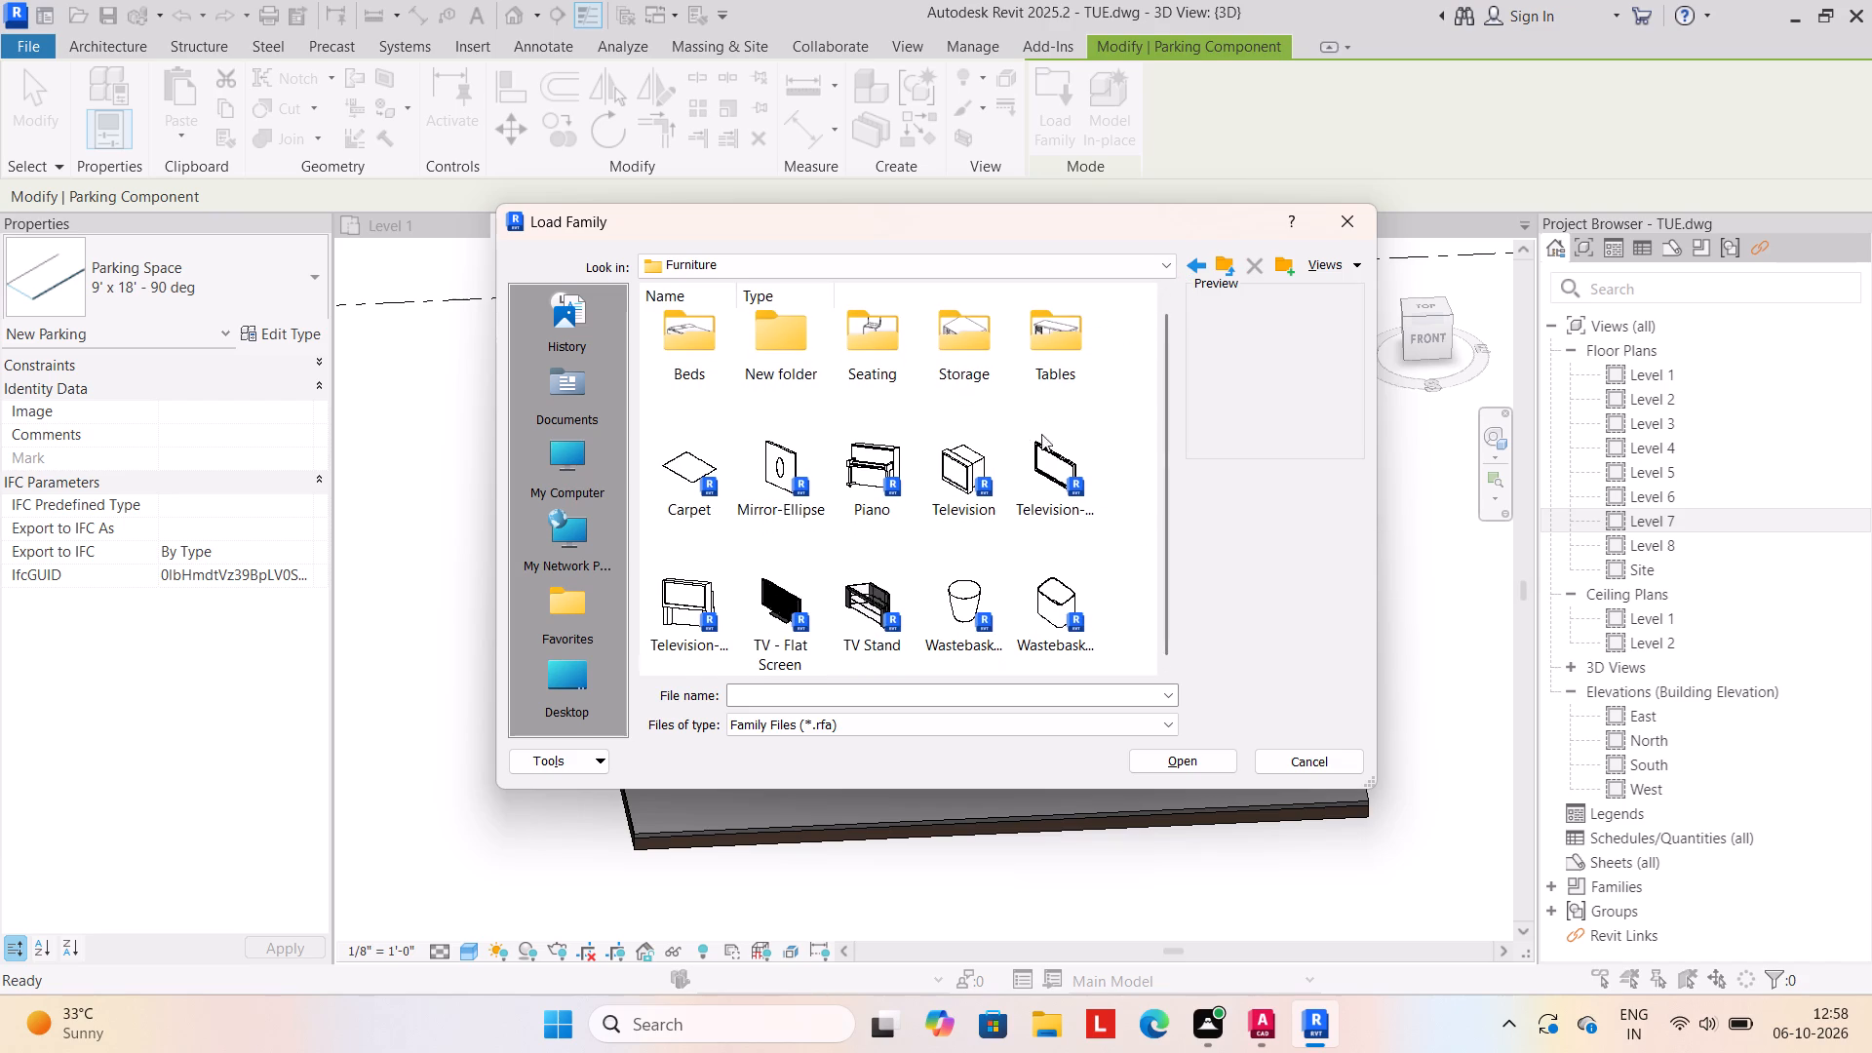
scroll(1041, 434, "down", 2)
left_click(1189, 268)
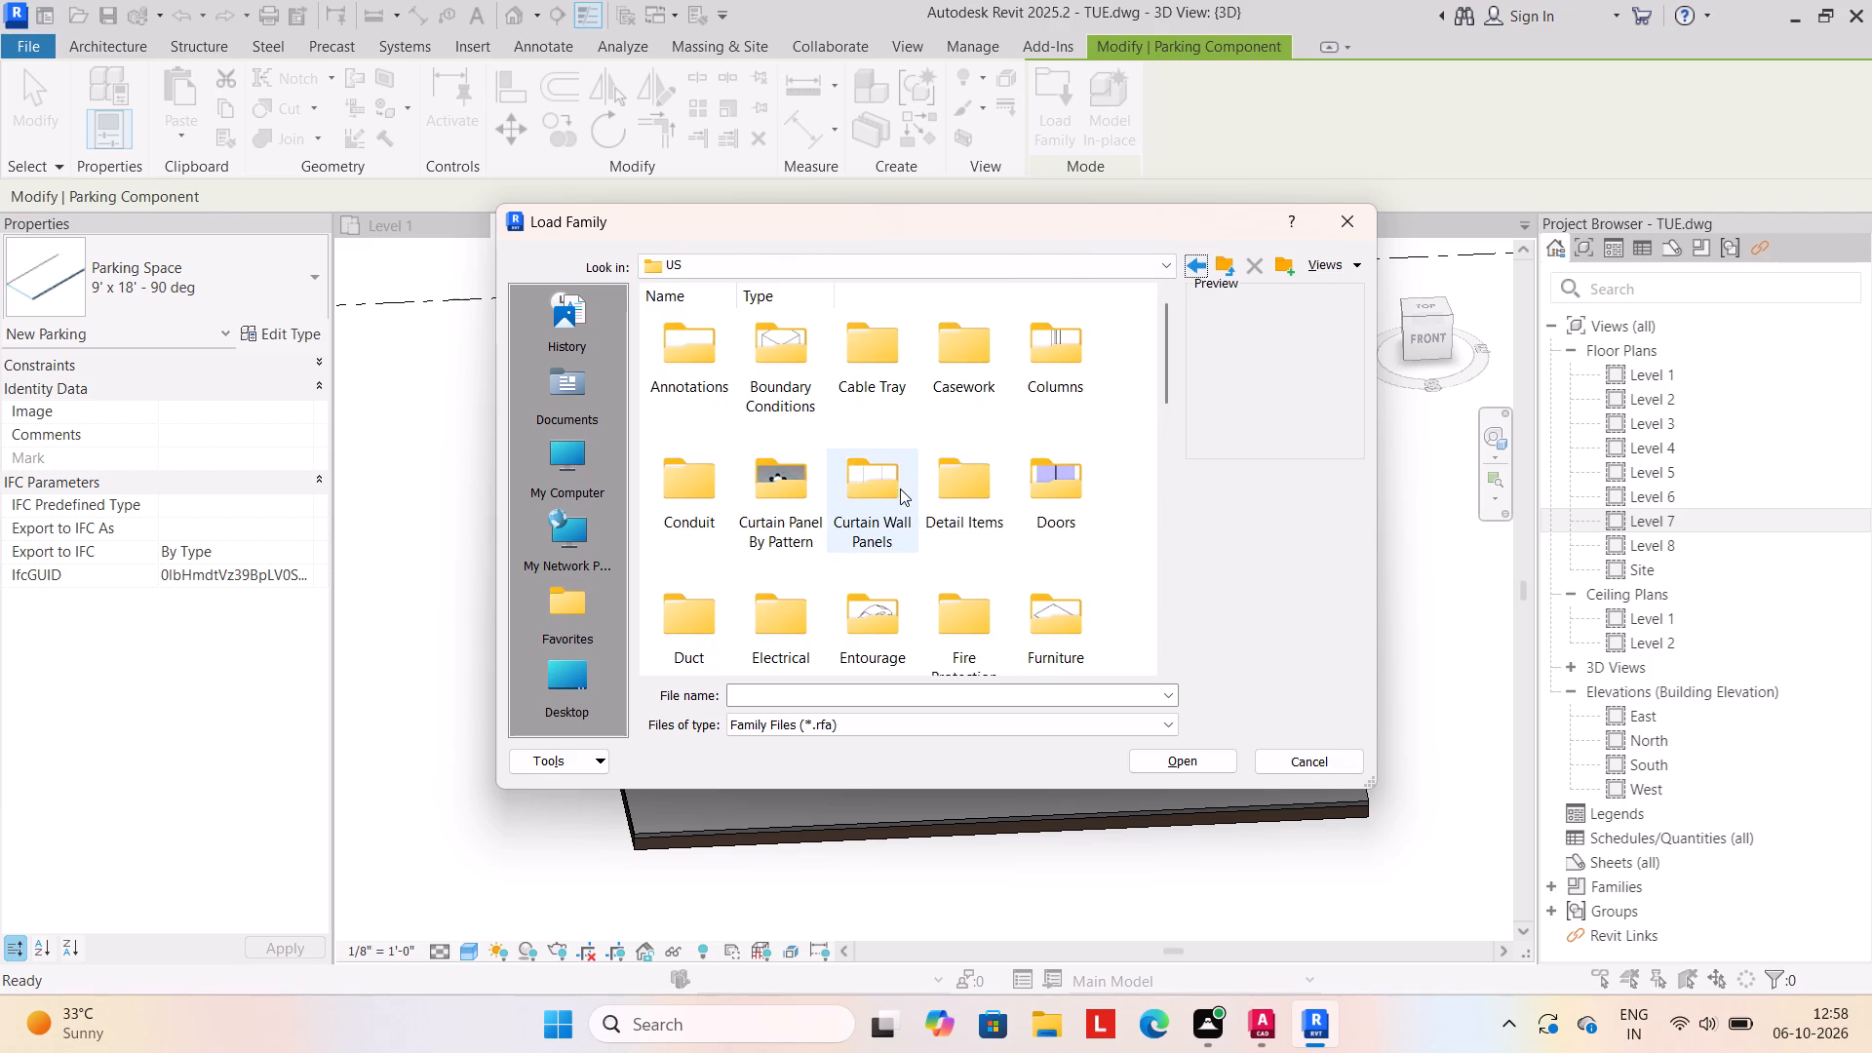
scroll(874, 506, "down", 5)
scroll(881, 514, "up", 1)
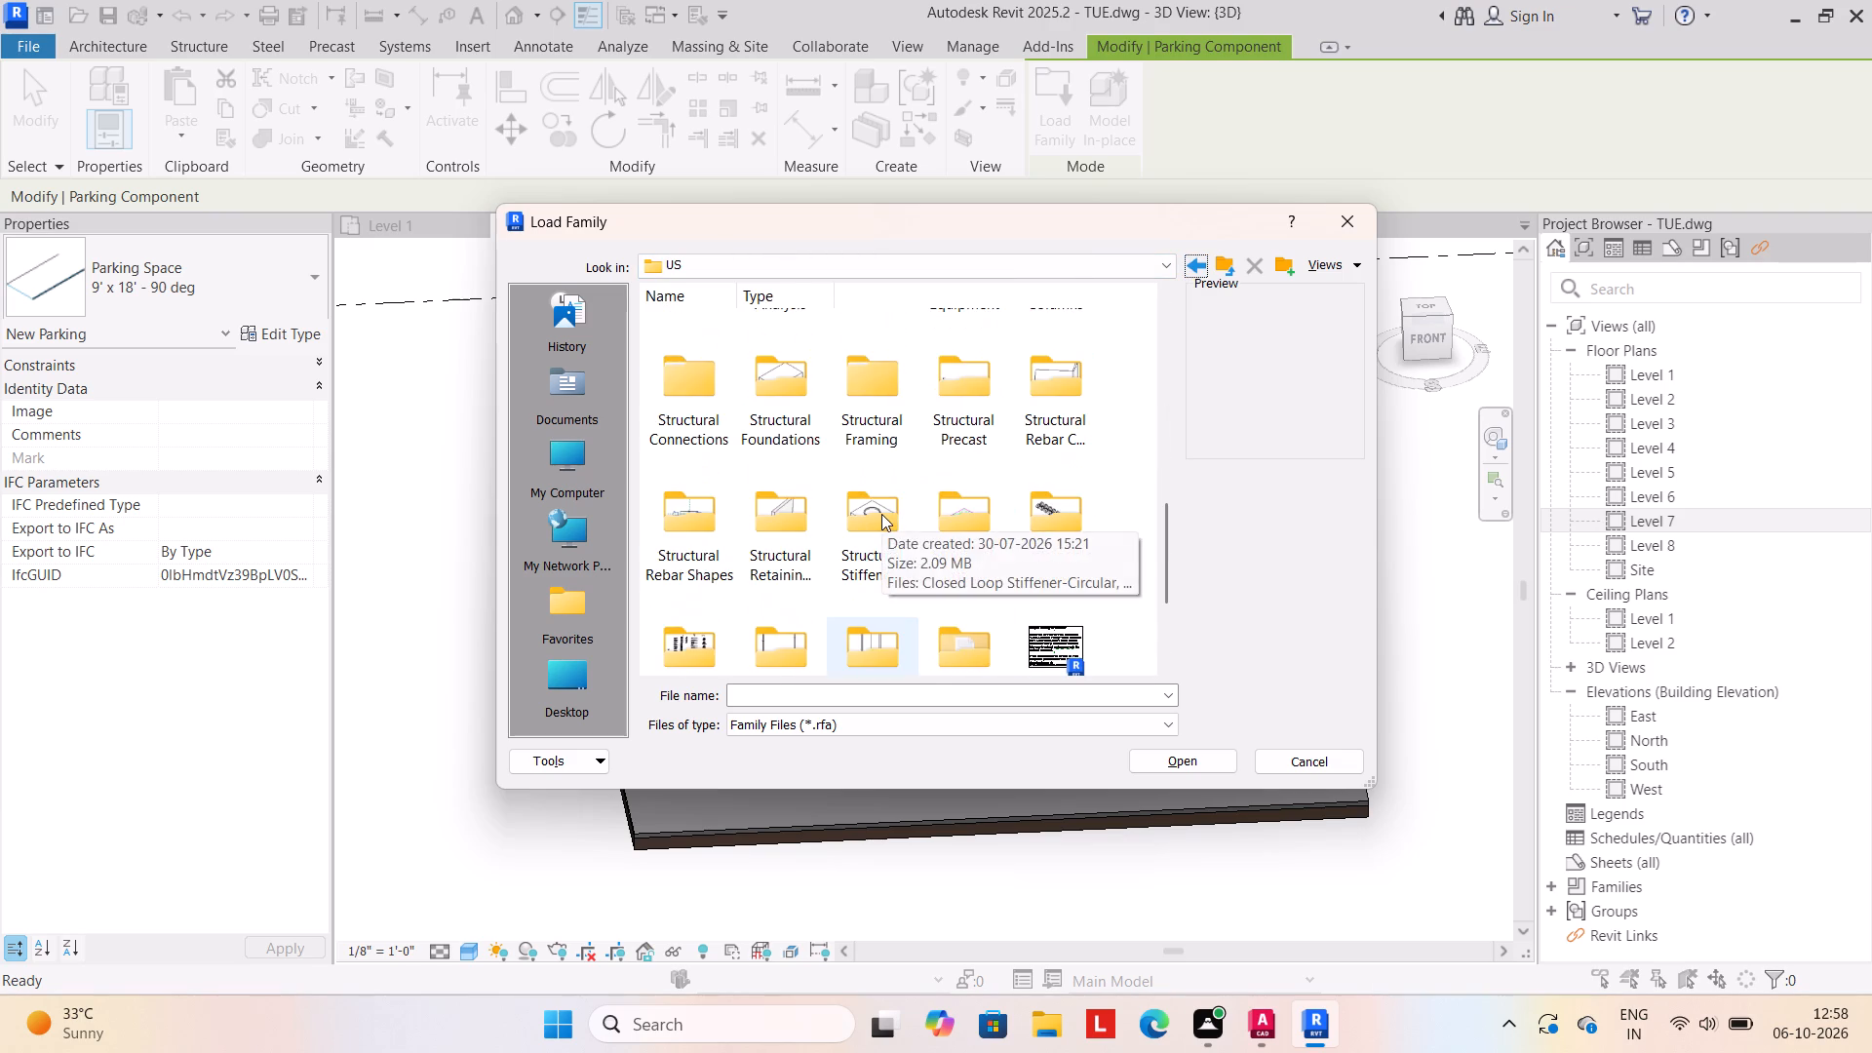
scroll(883, 512, "up", 3)
scroll(883, 512, "down", 5)
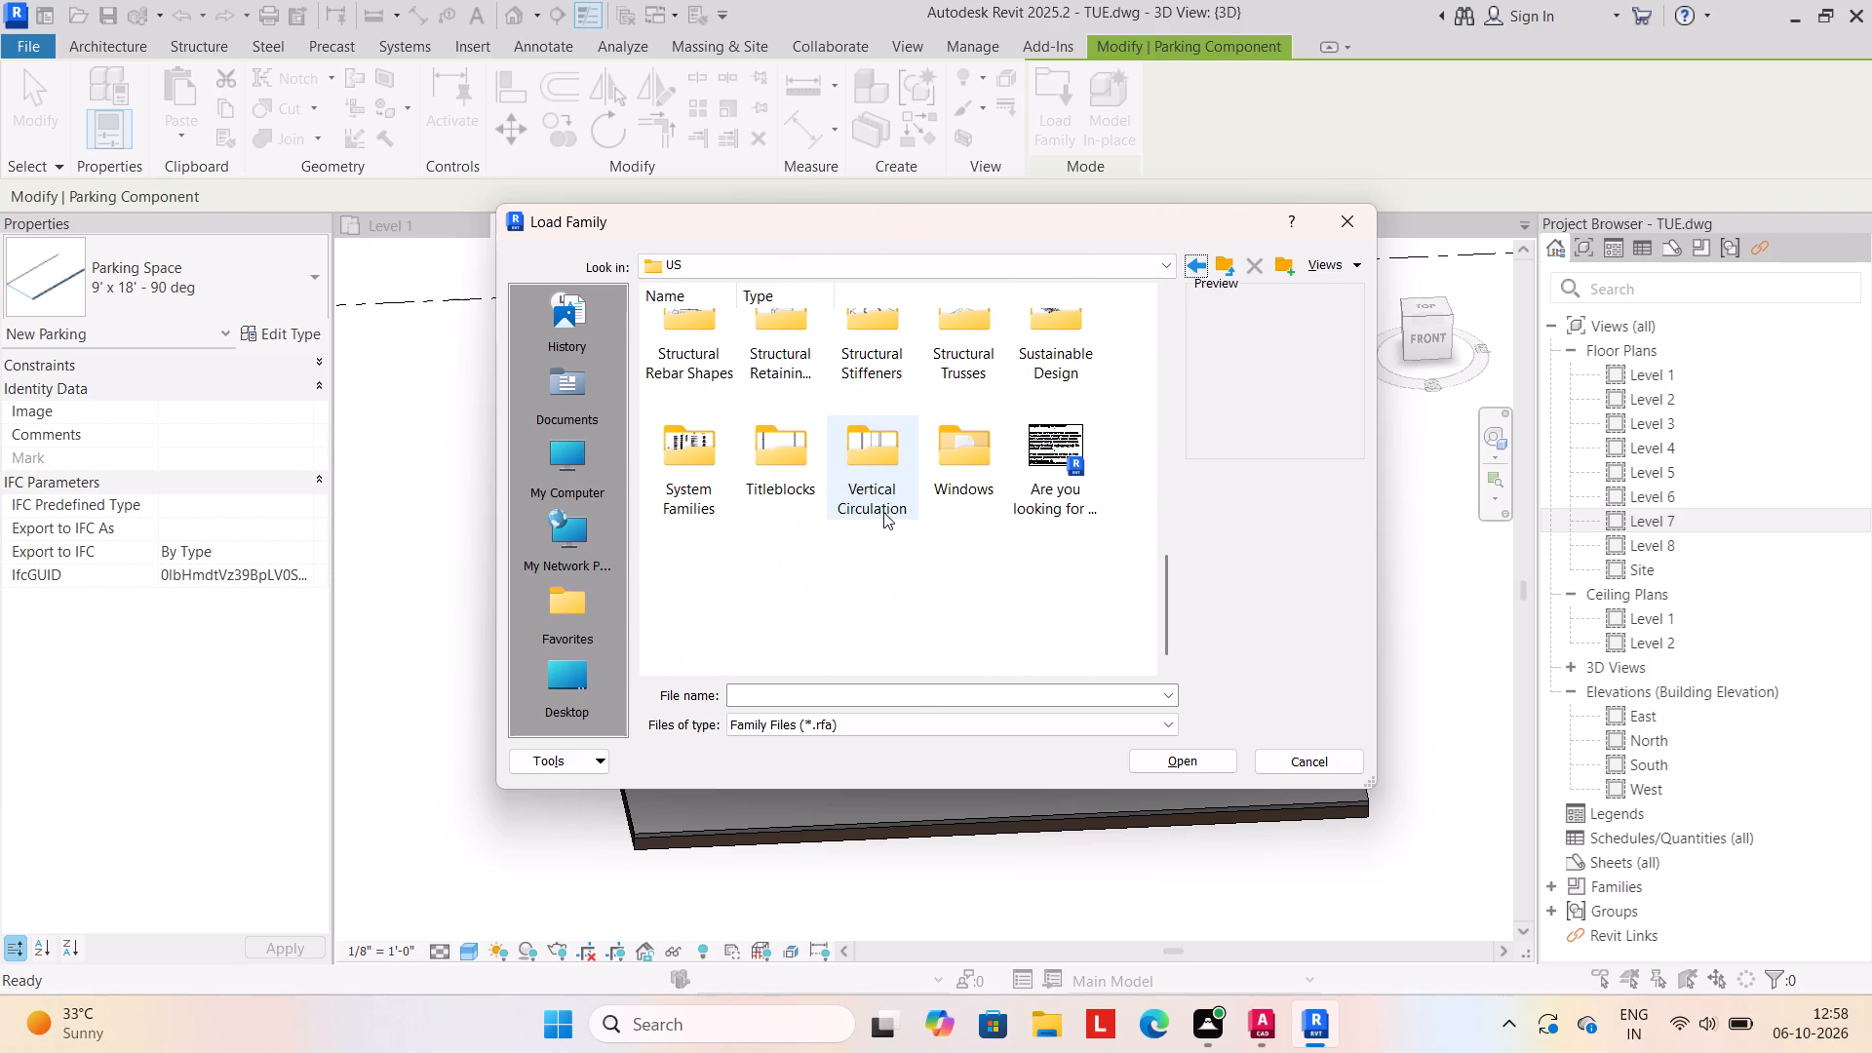
scroll(884, 510, "up", 3)
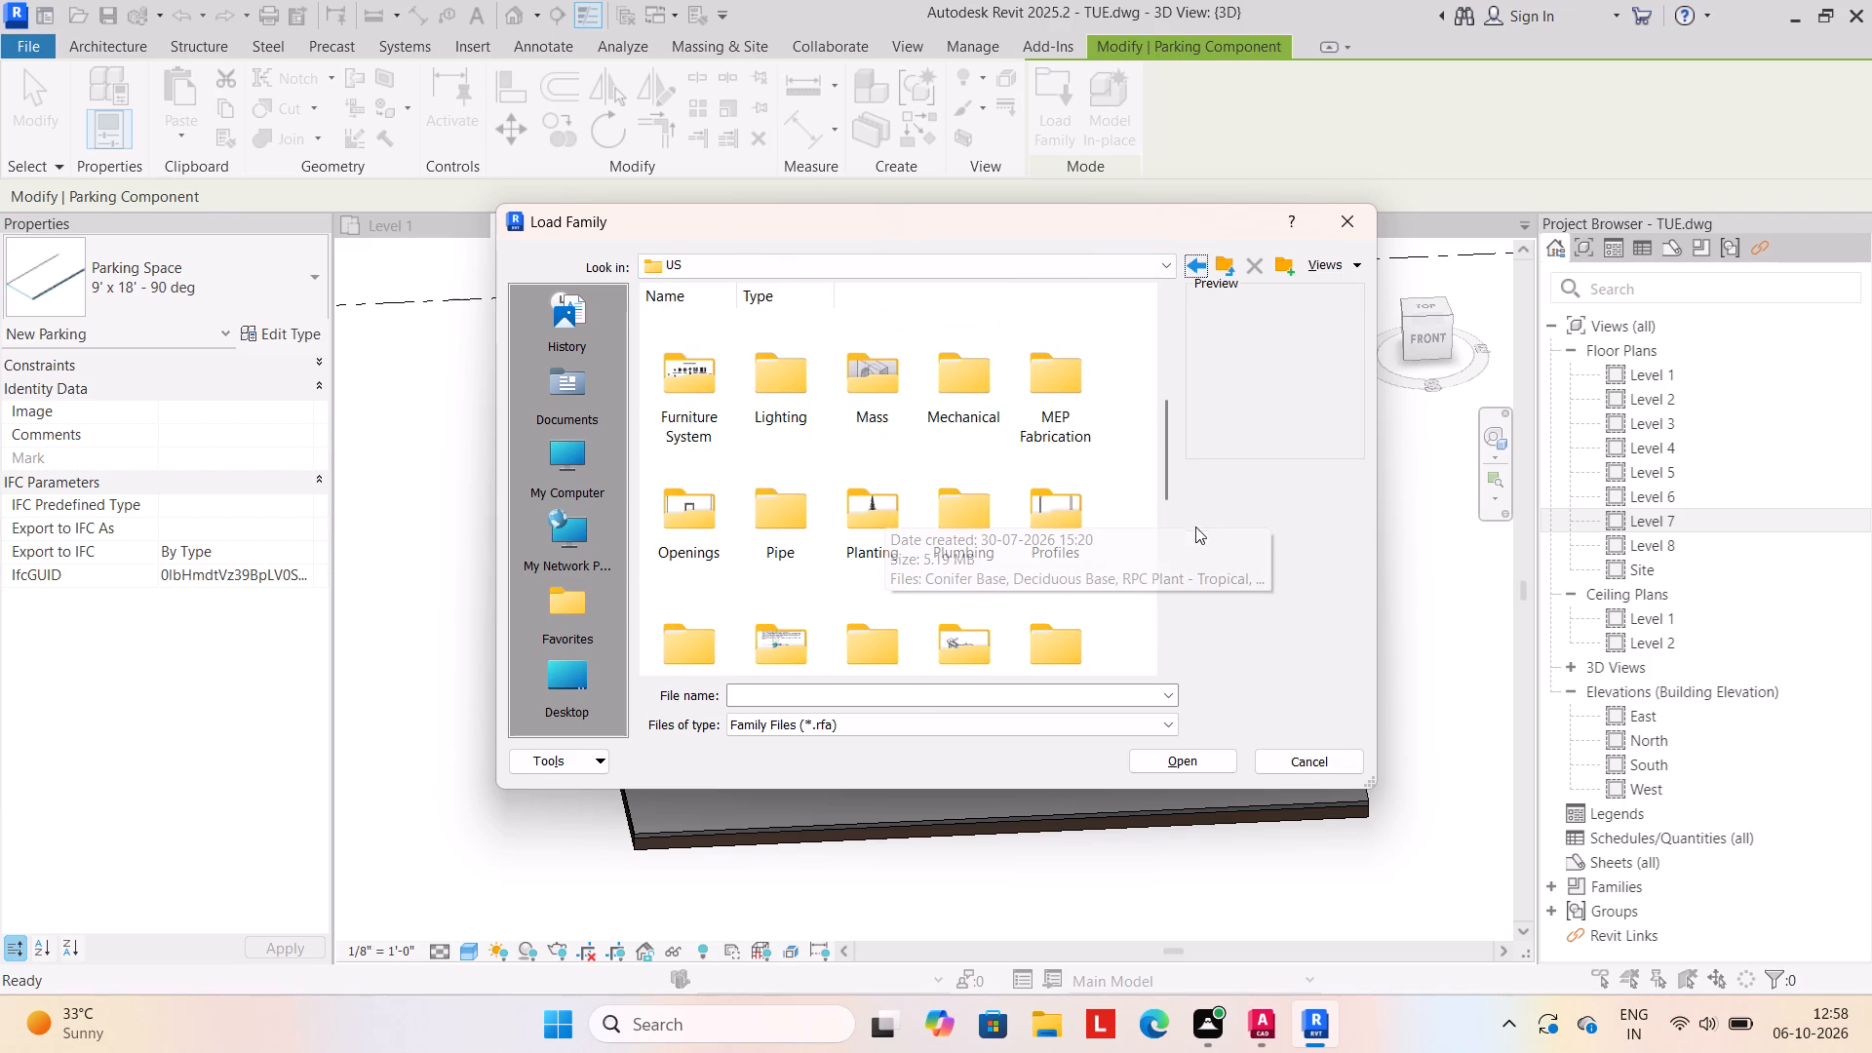
scroll(906, 461, "up", 8)
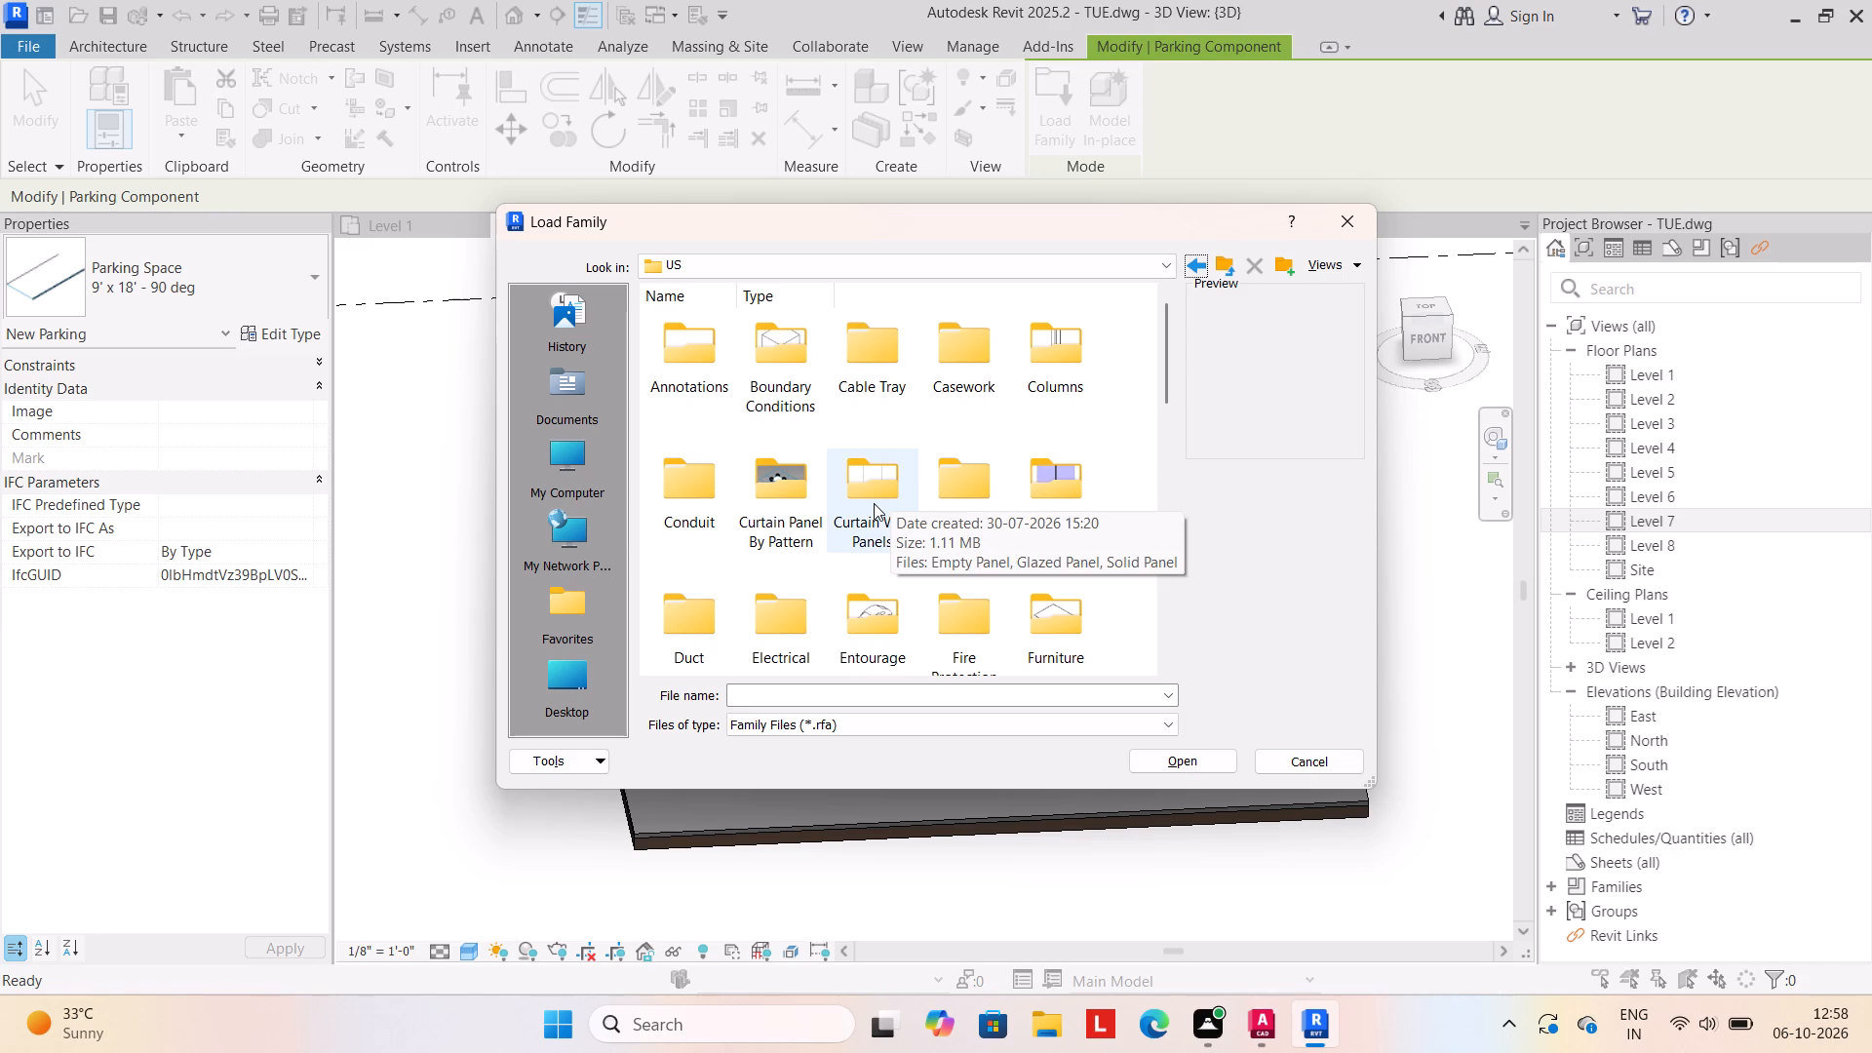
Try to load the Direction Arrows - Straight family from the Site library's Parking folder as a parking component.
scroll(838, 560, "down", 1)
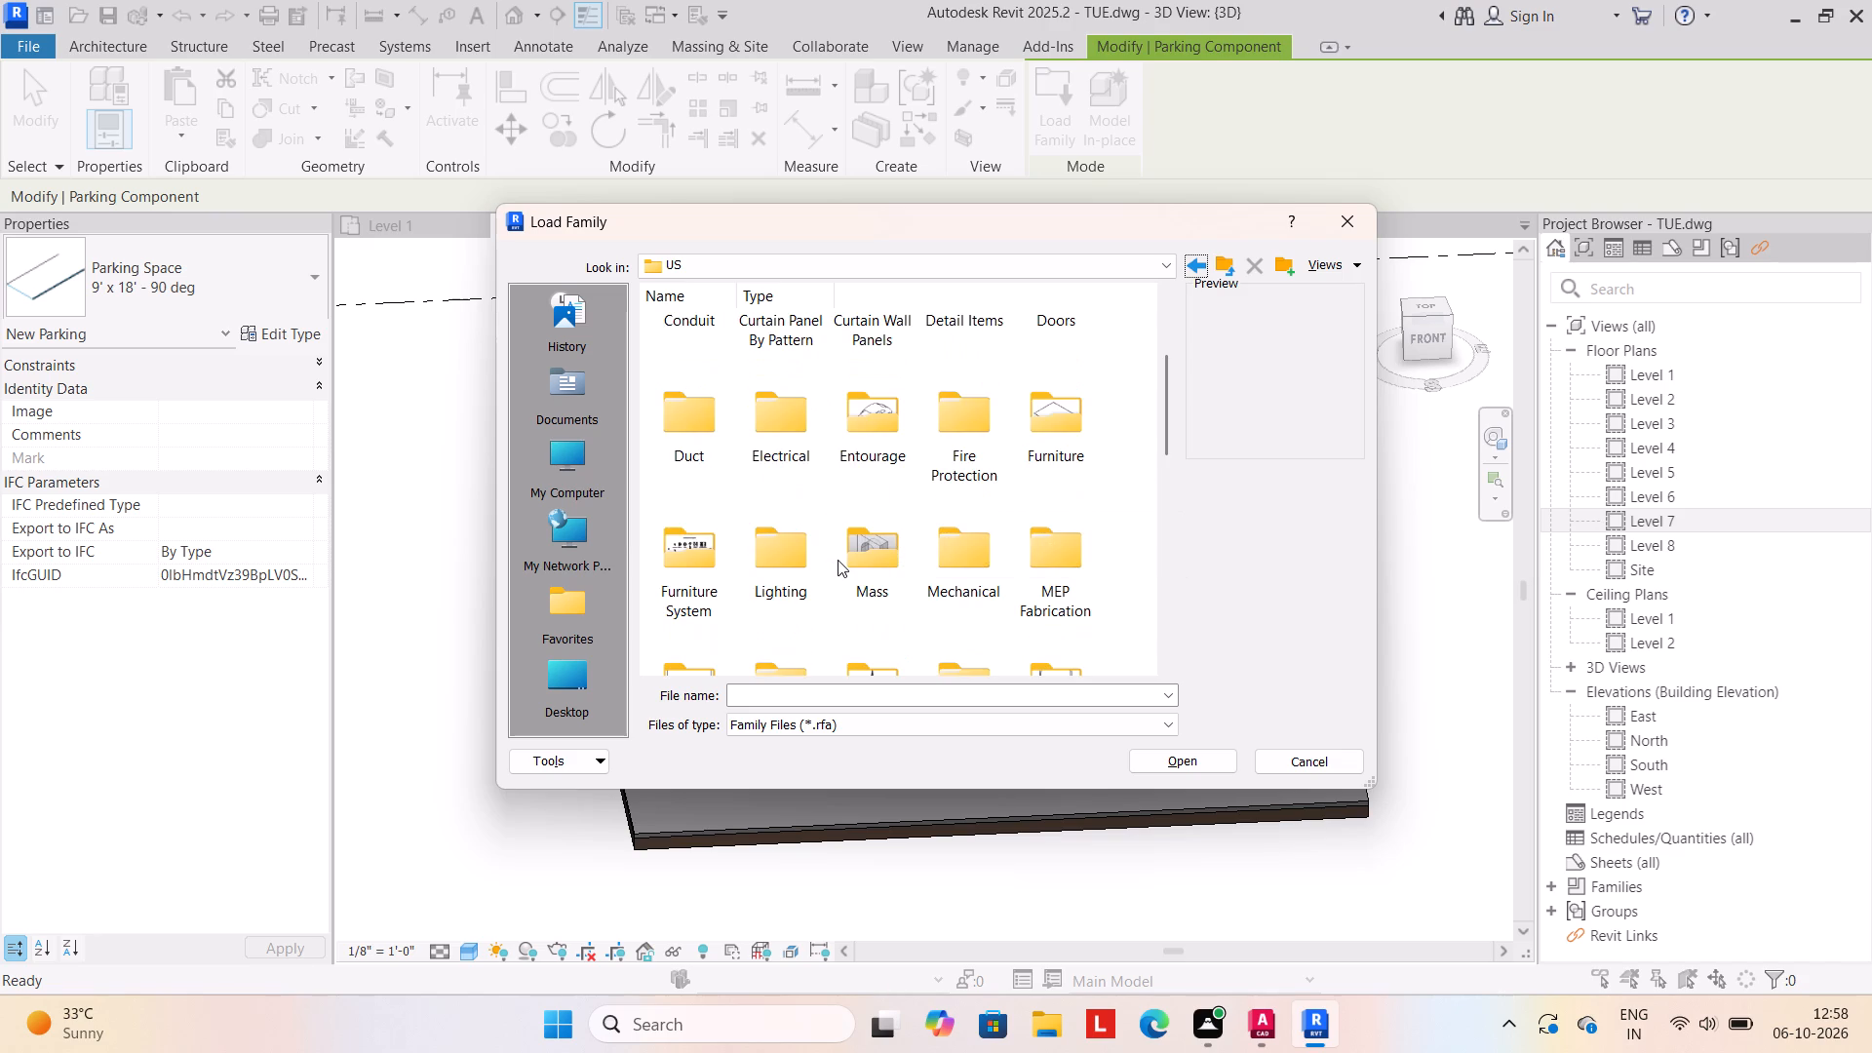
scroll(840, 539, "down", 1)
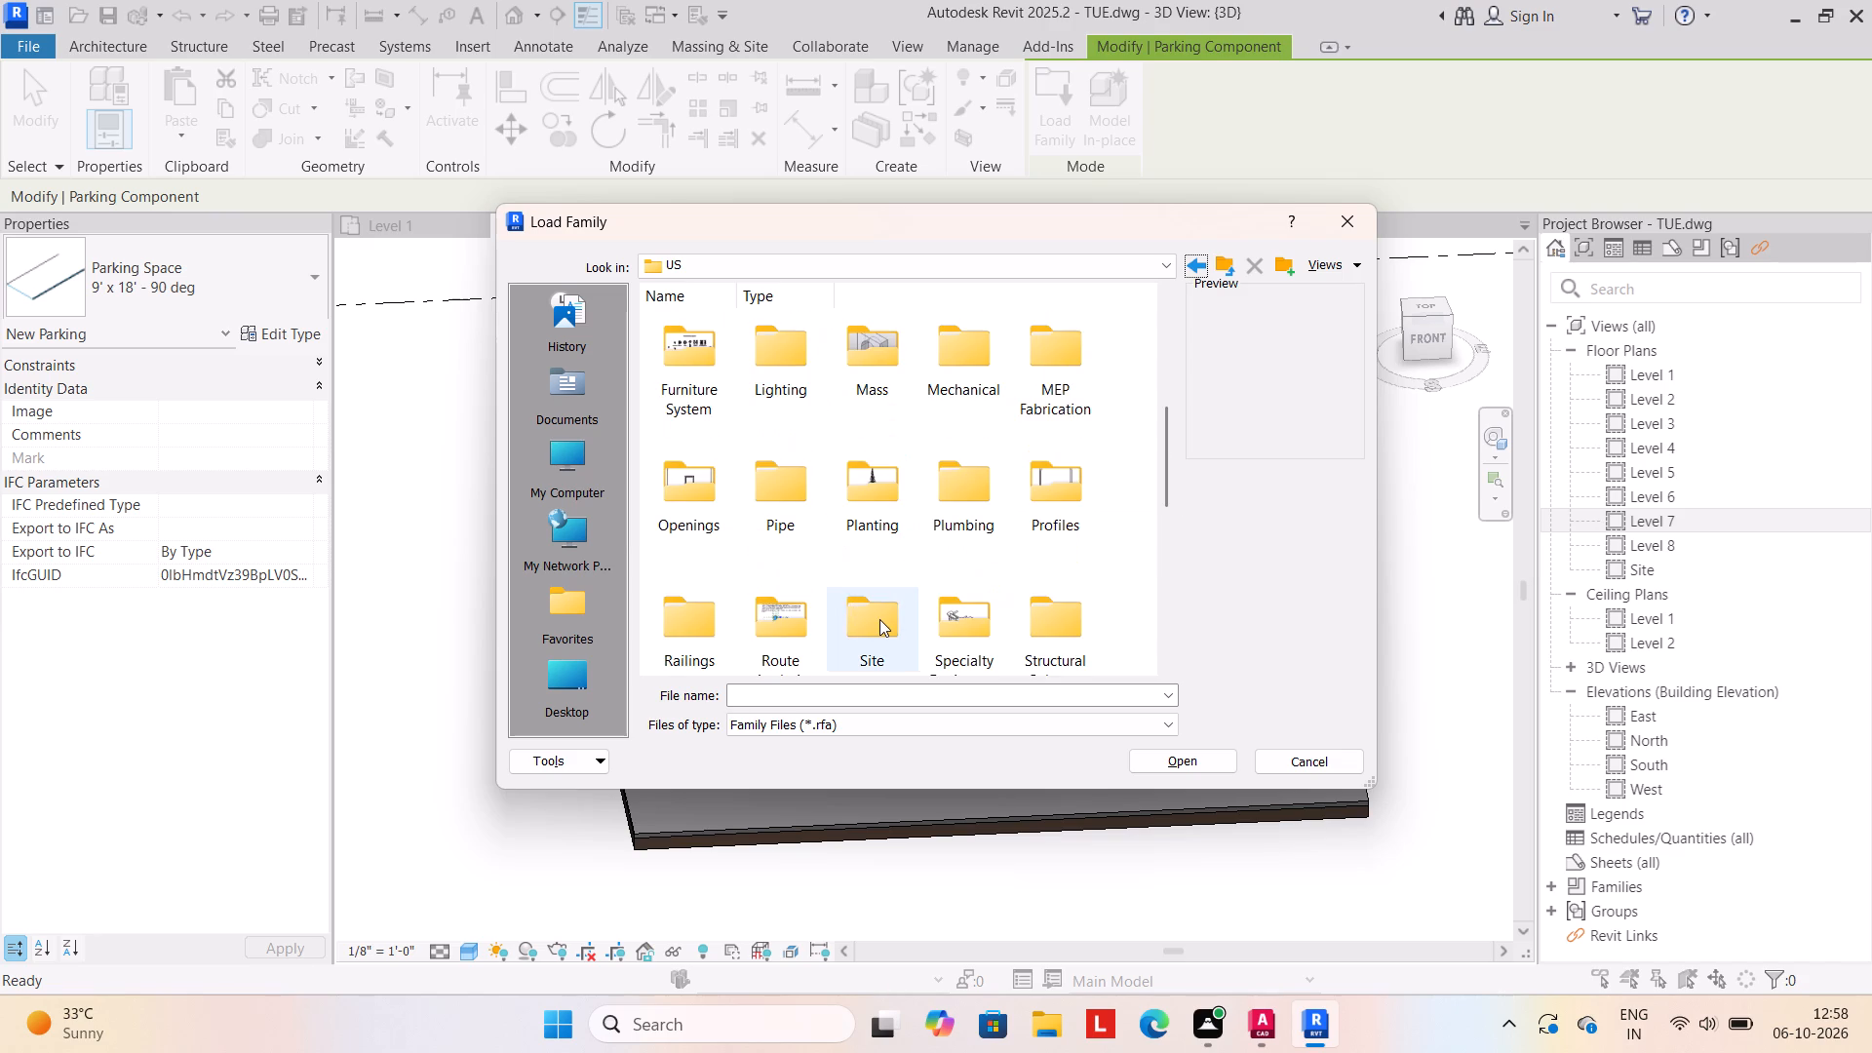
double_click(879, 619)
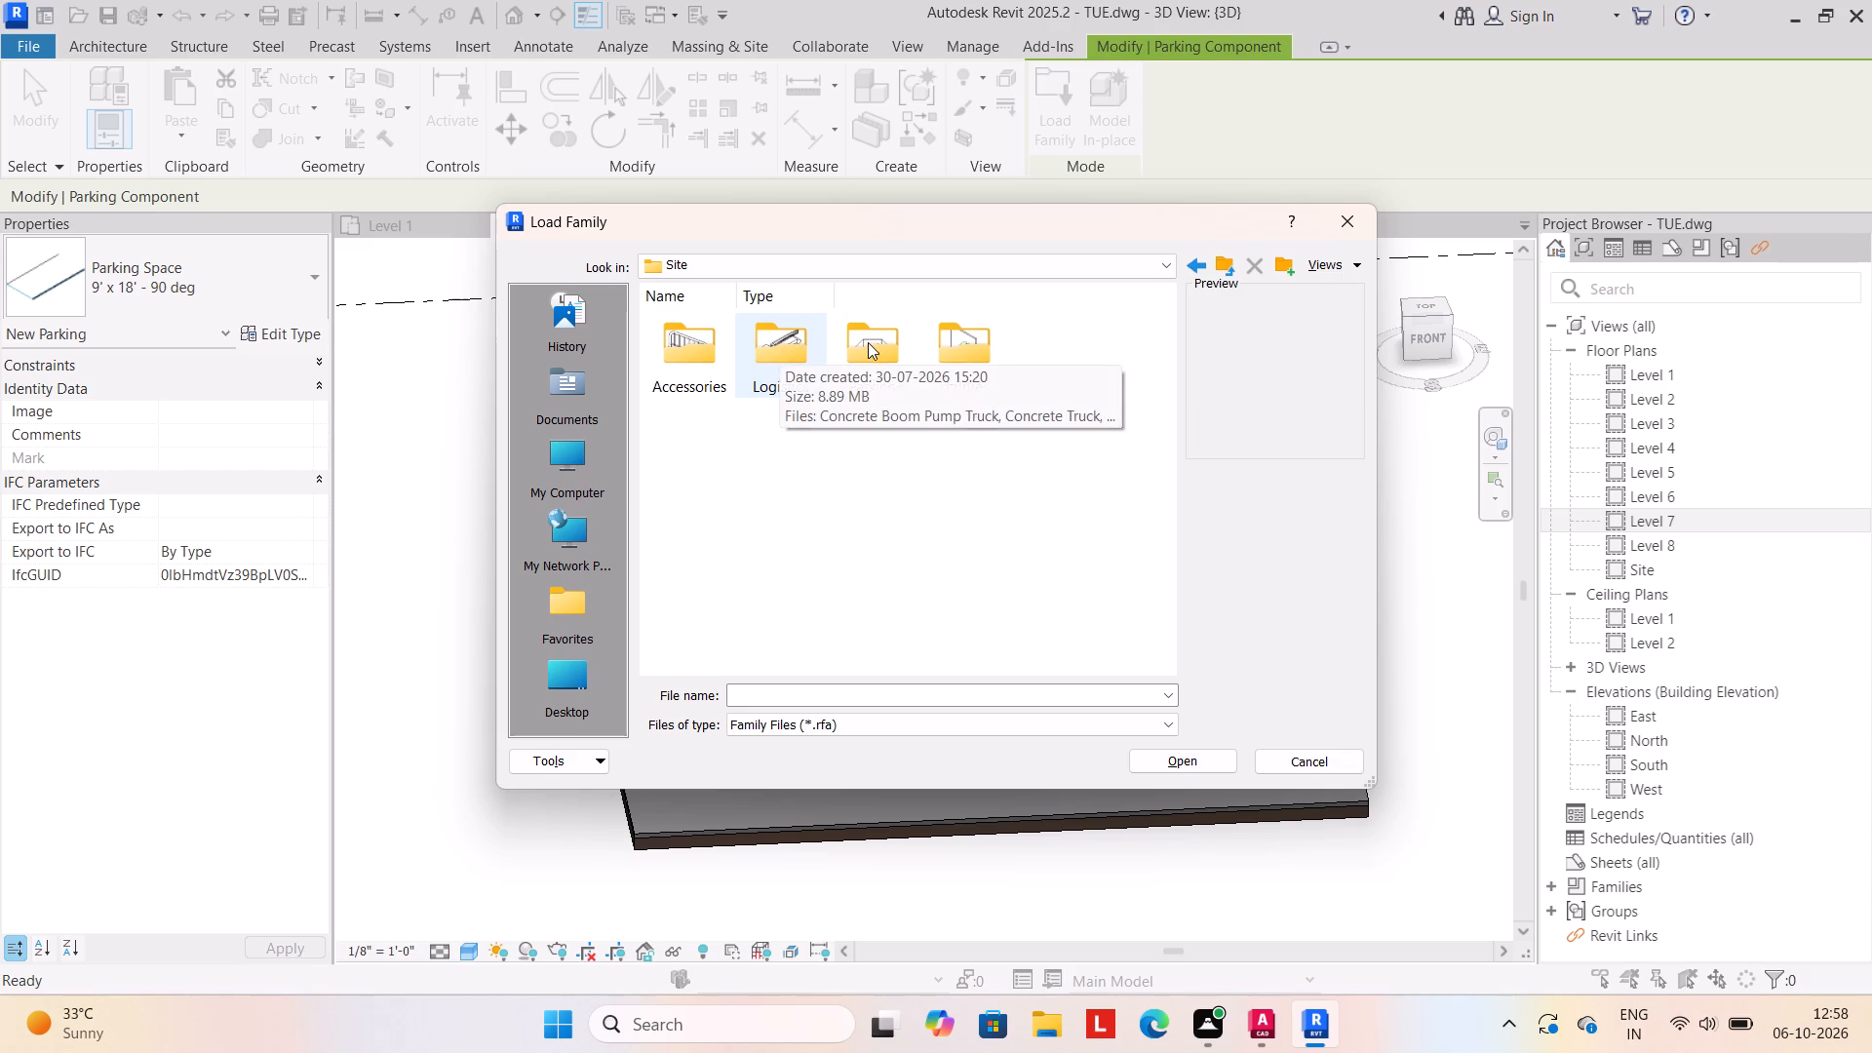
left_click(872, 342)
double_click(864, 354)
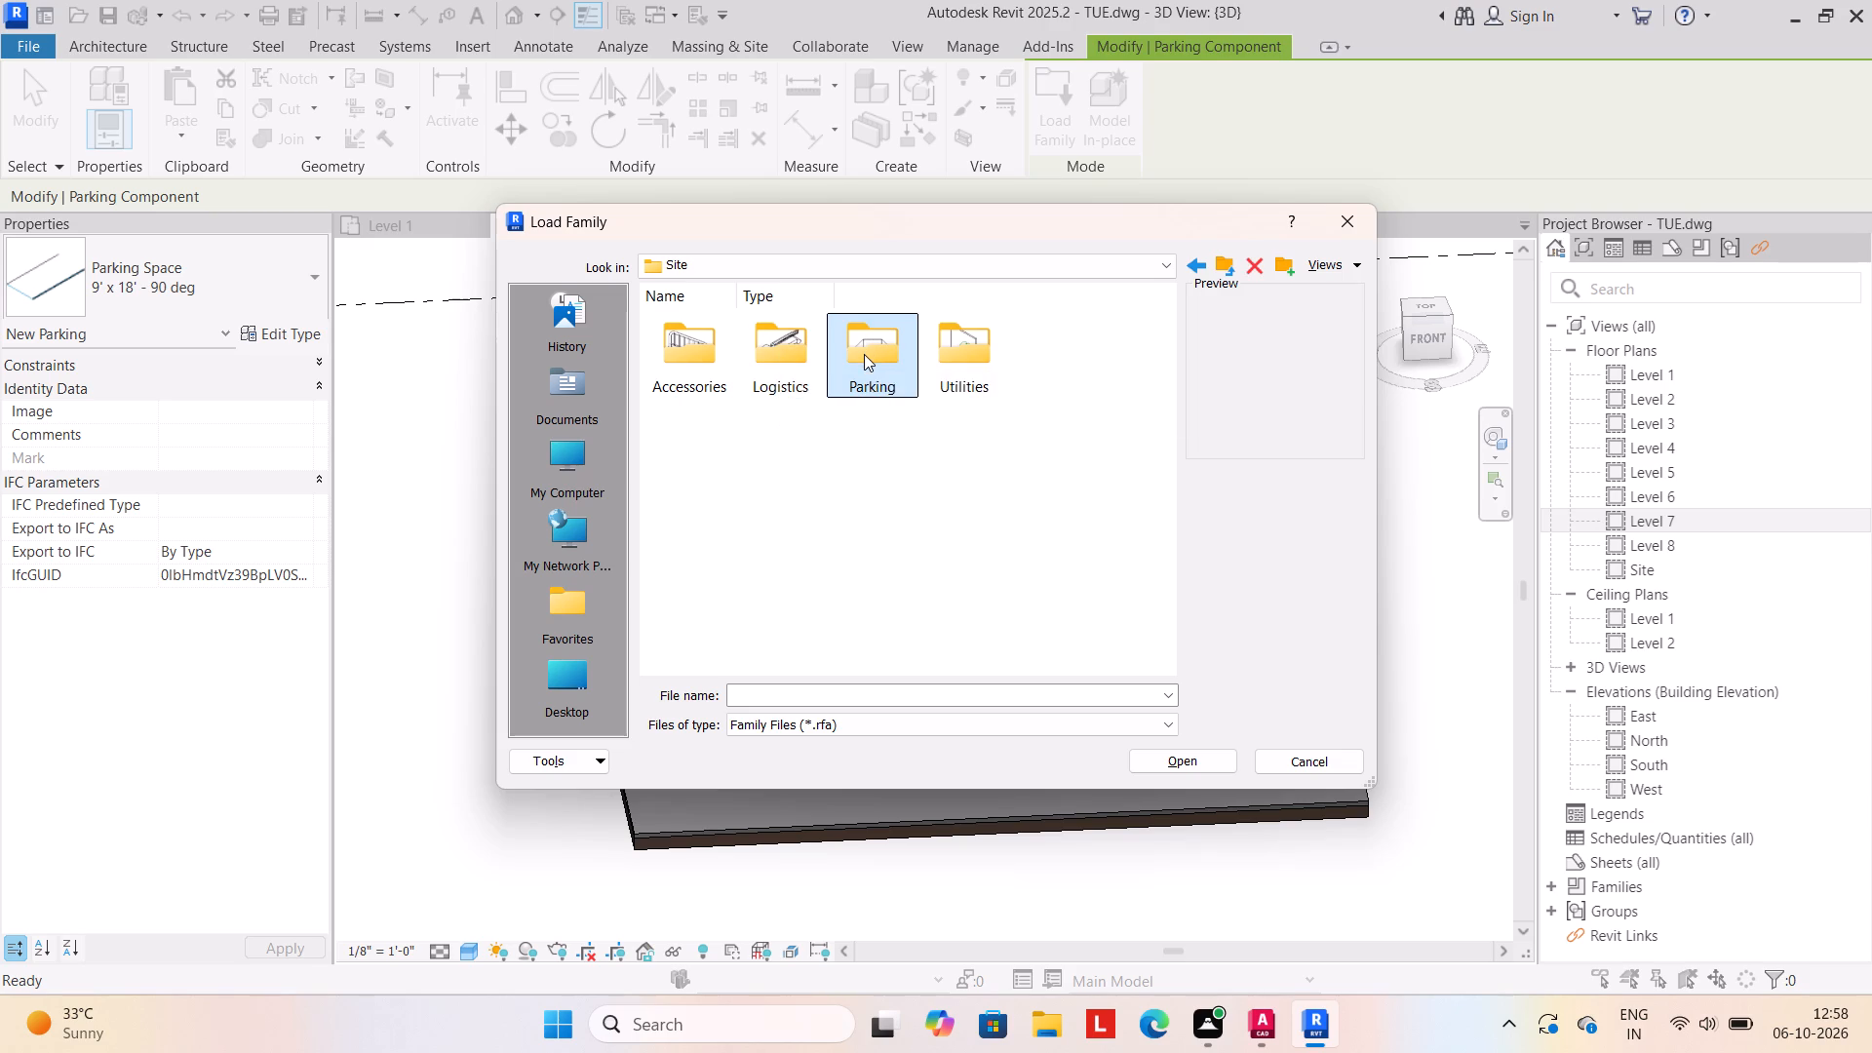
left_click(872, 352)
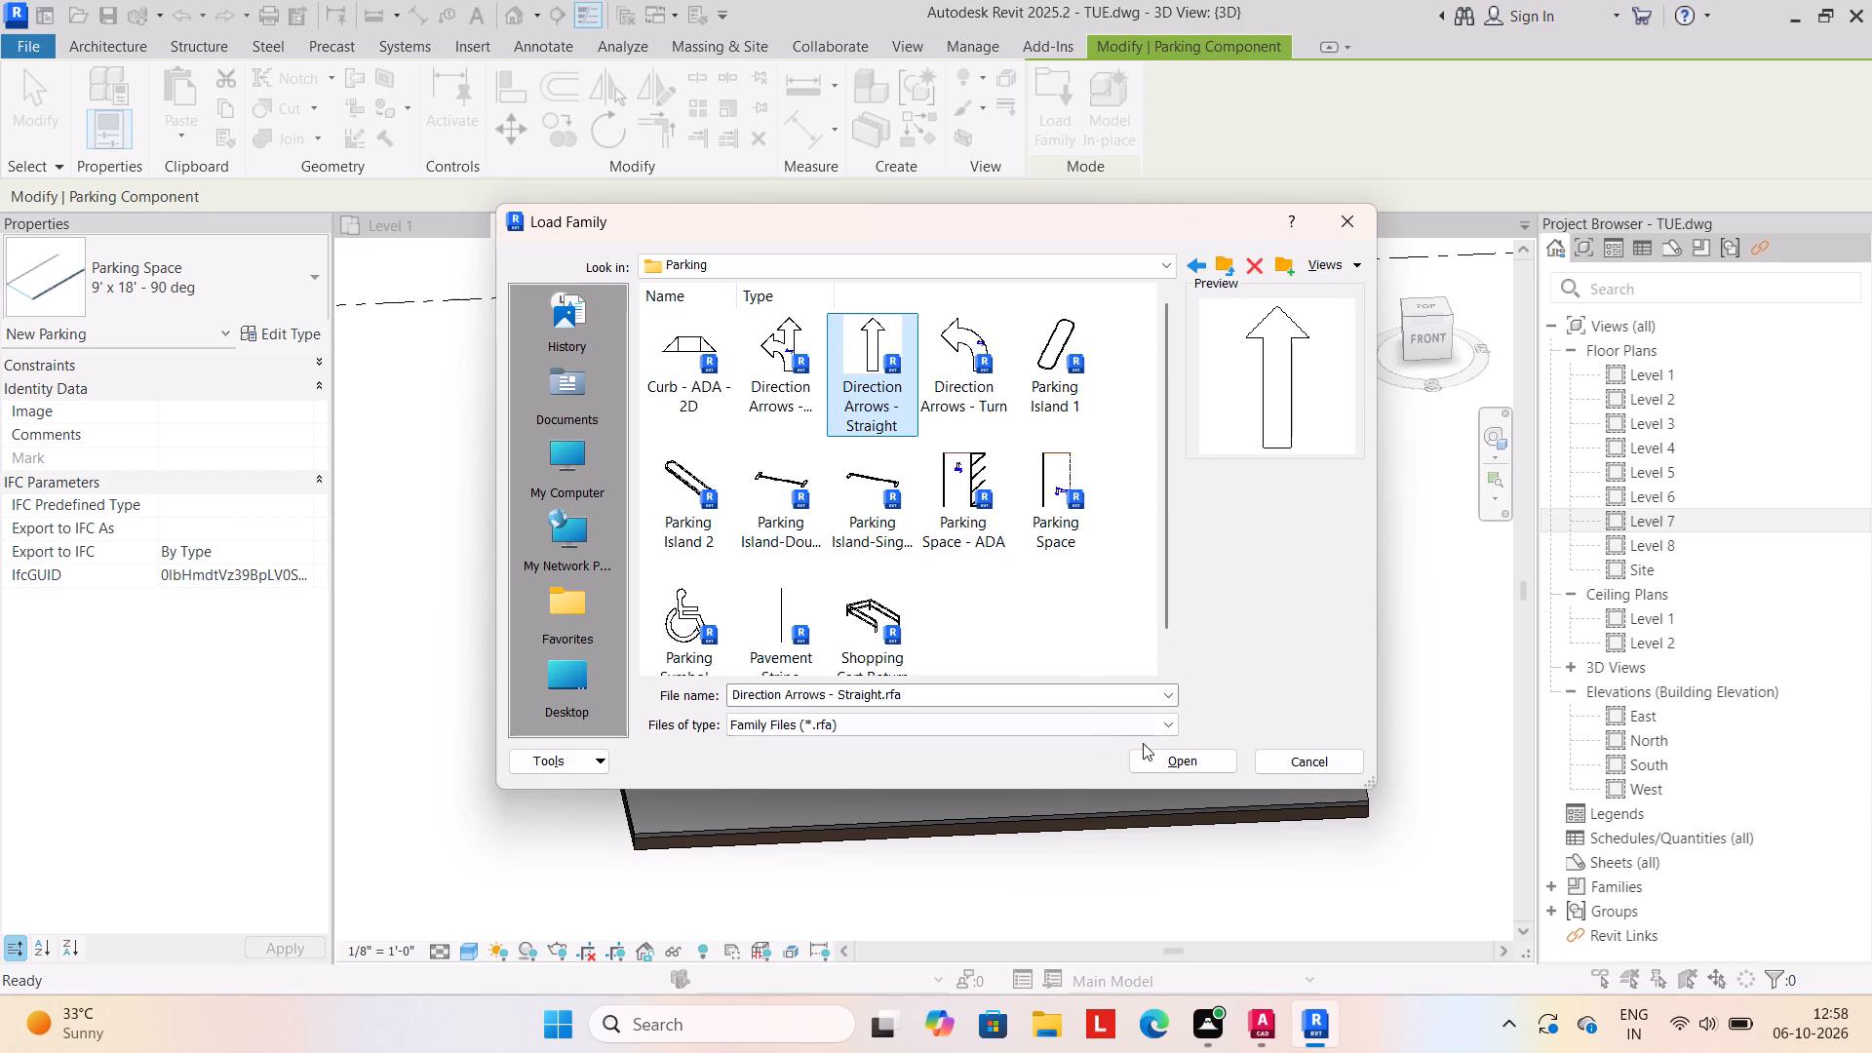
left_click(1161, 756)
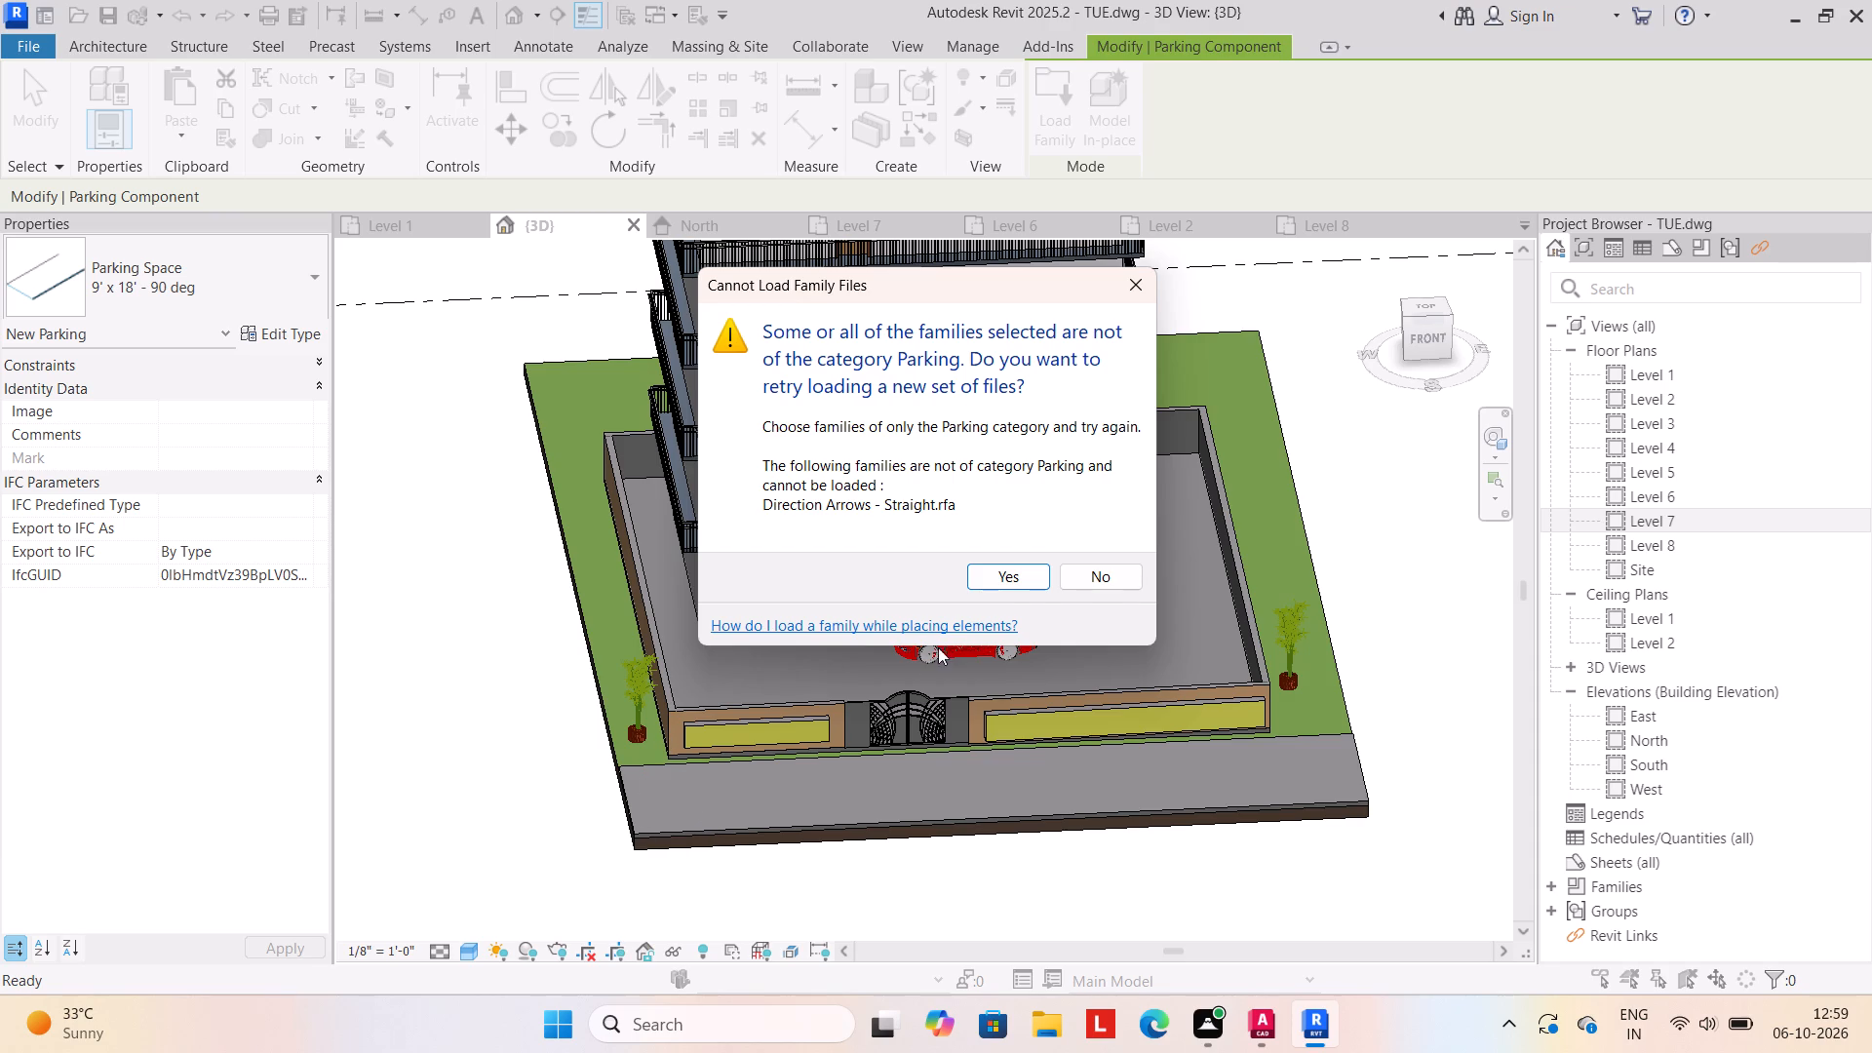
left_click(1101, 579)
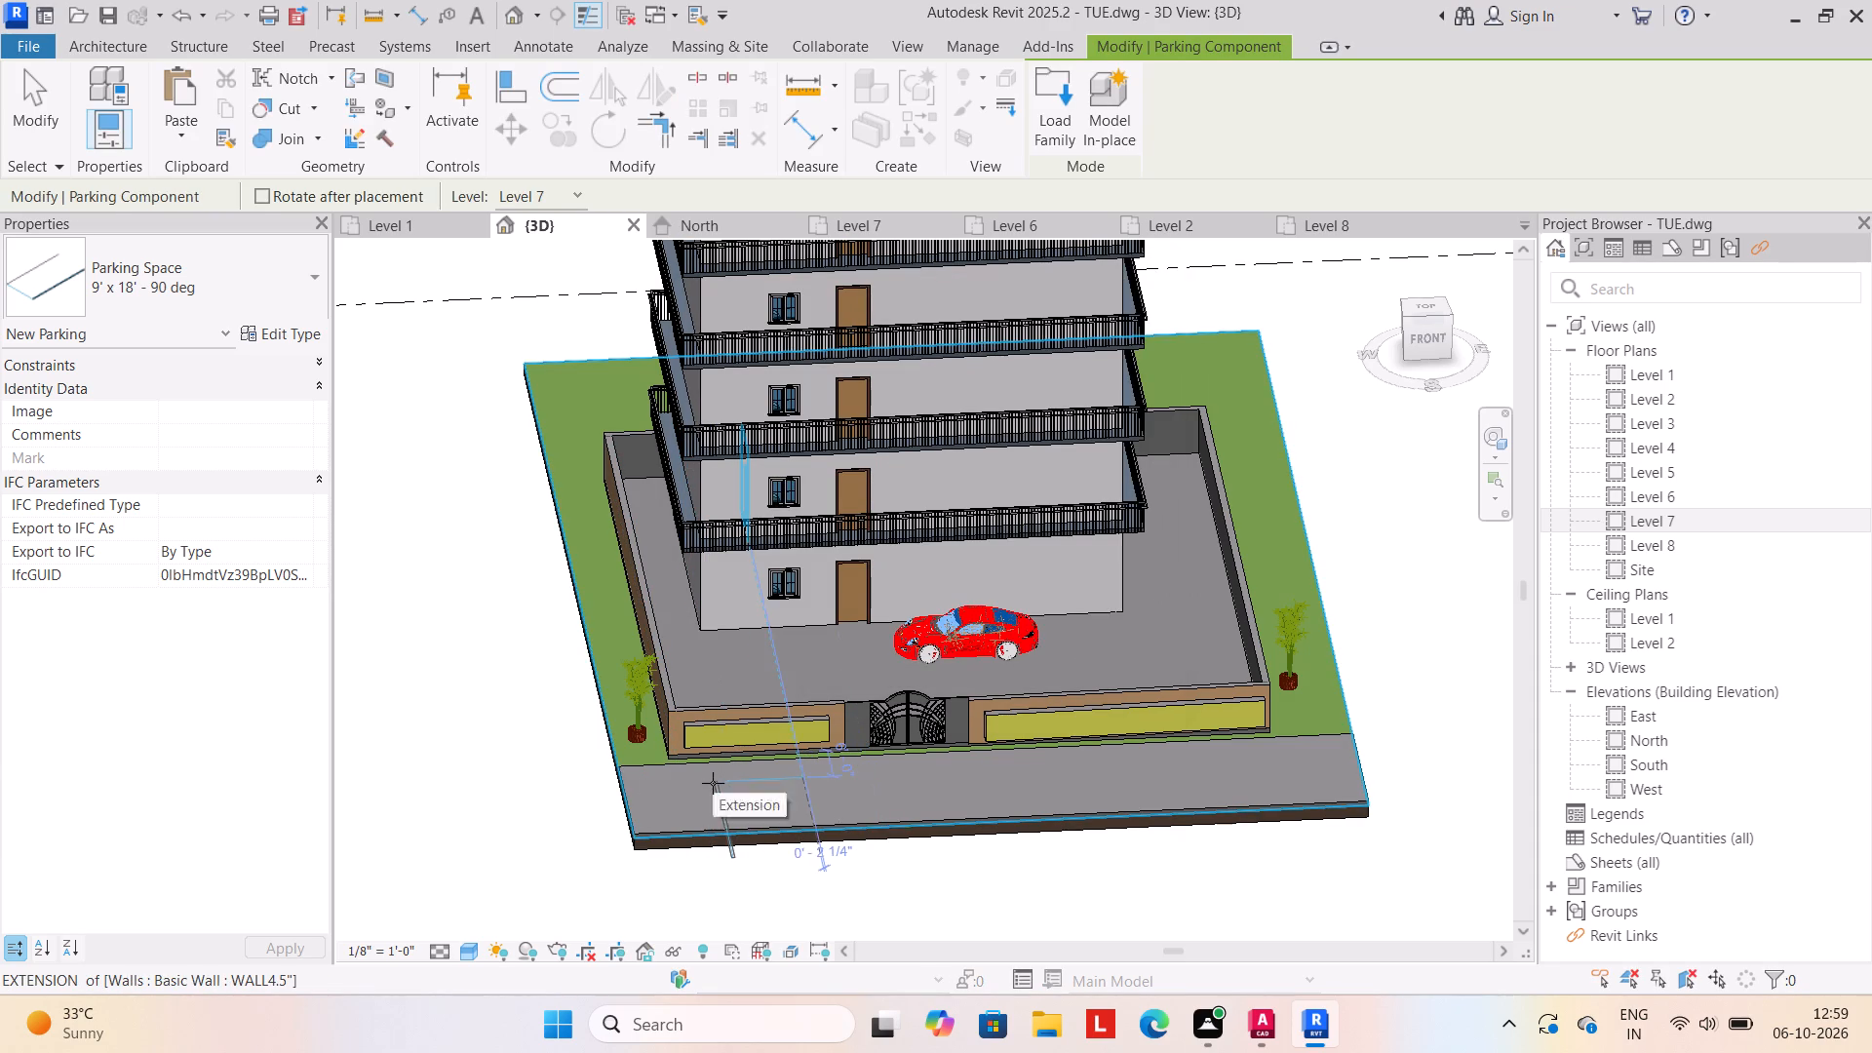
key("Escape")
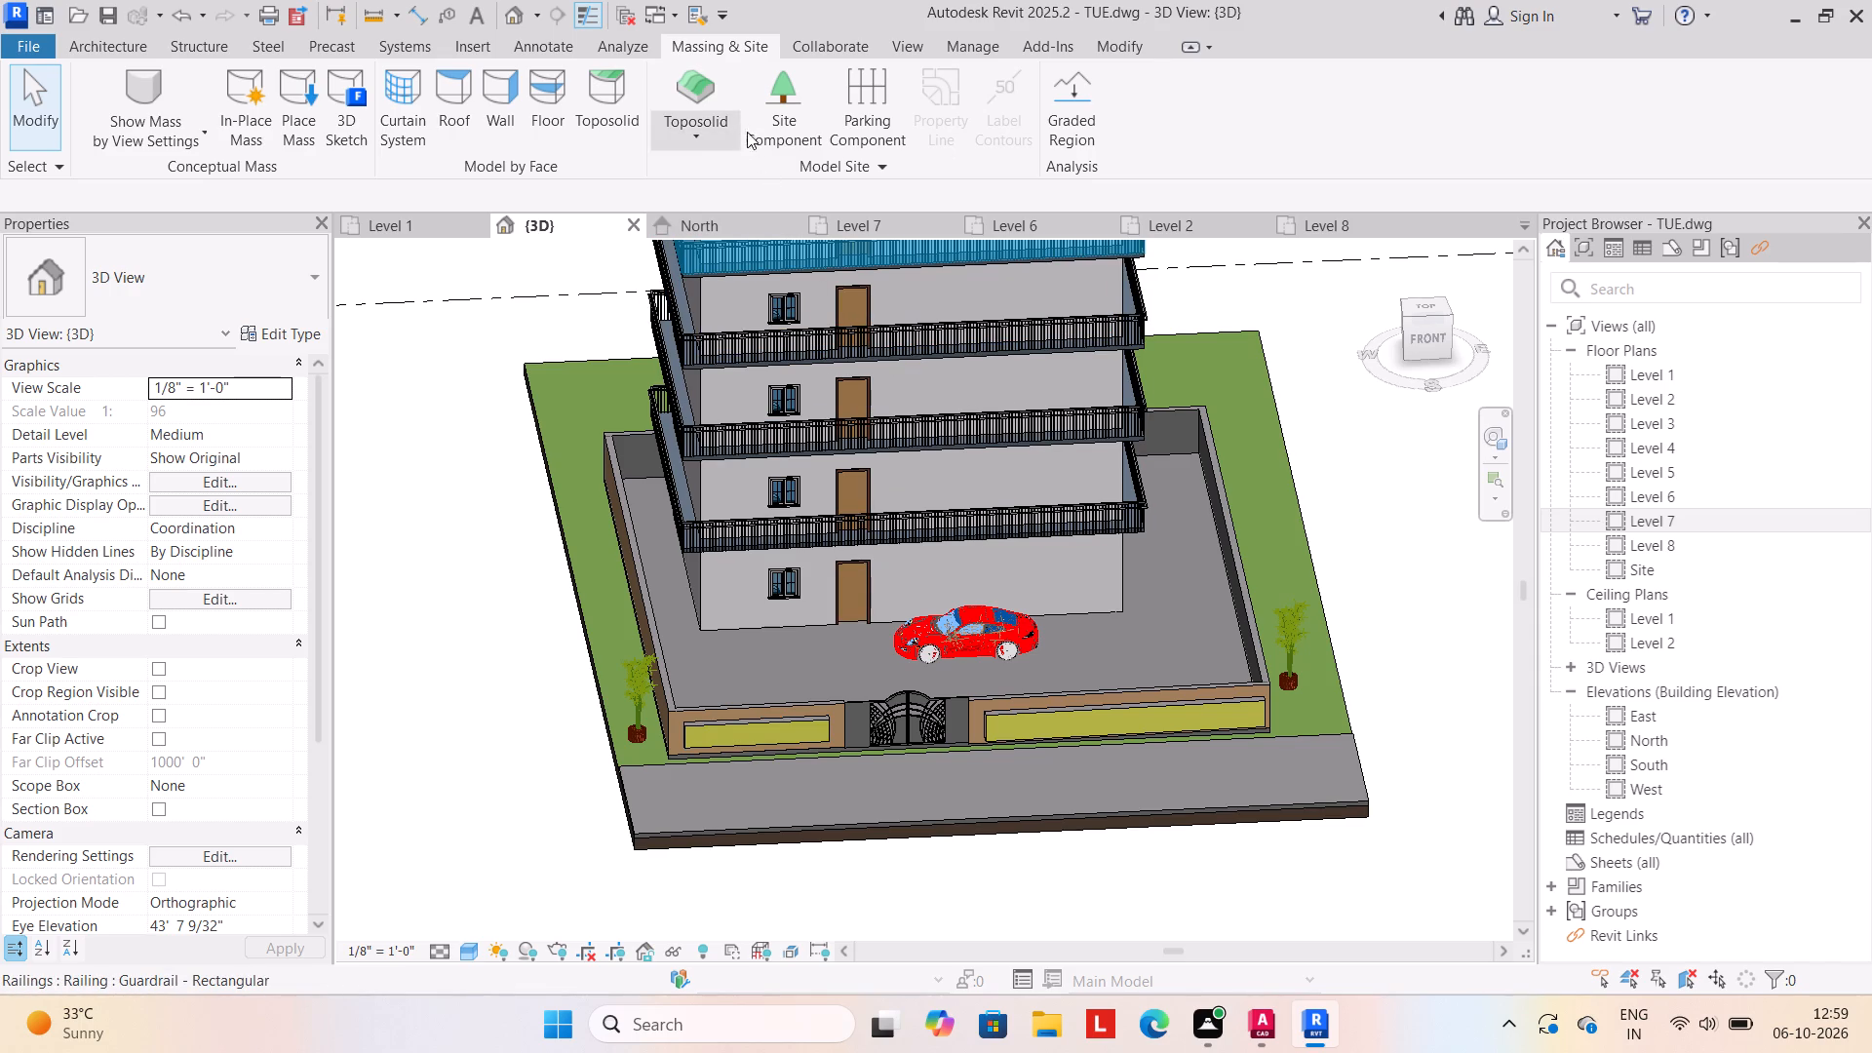
Load the Direction Arrows - Straight family from the Parking folder as a site component.
left_click(783, 123)
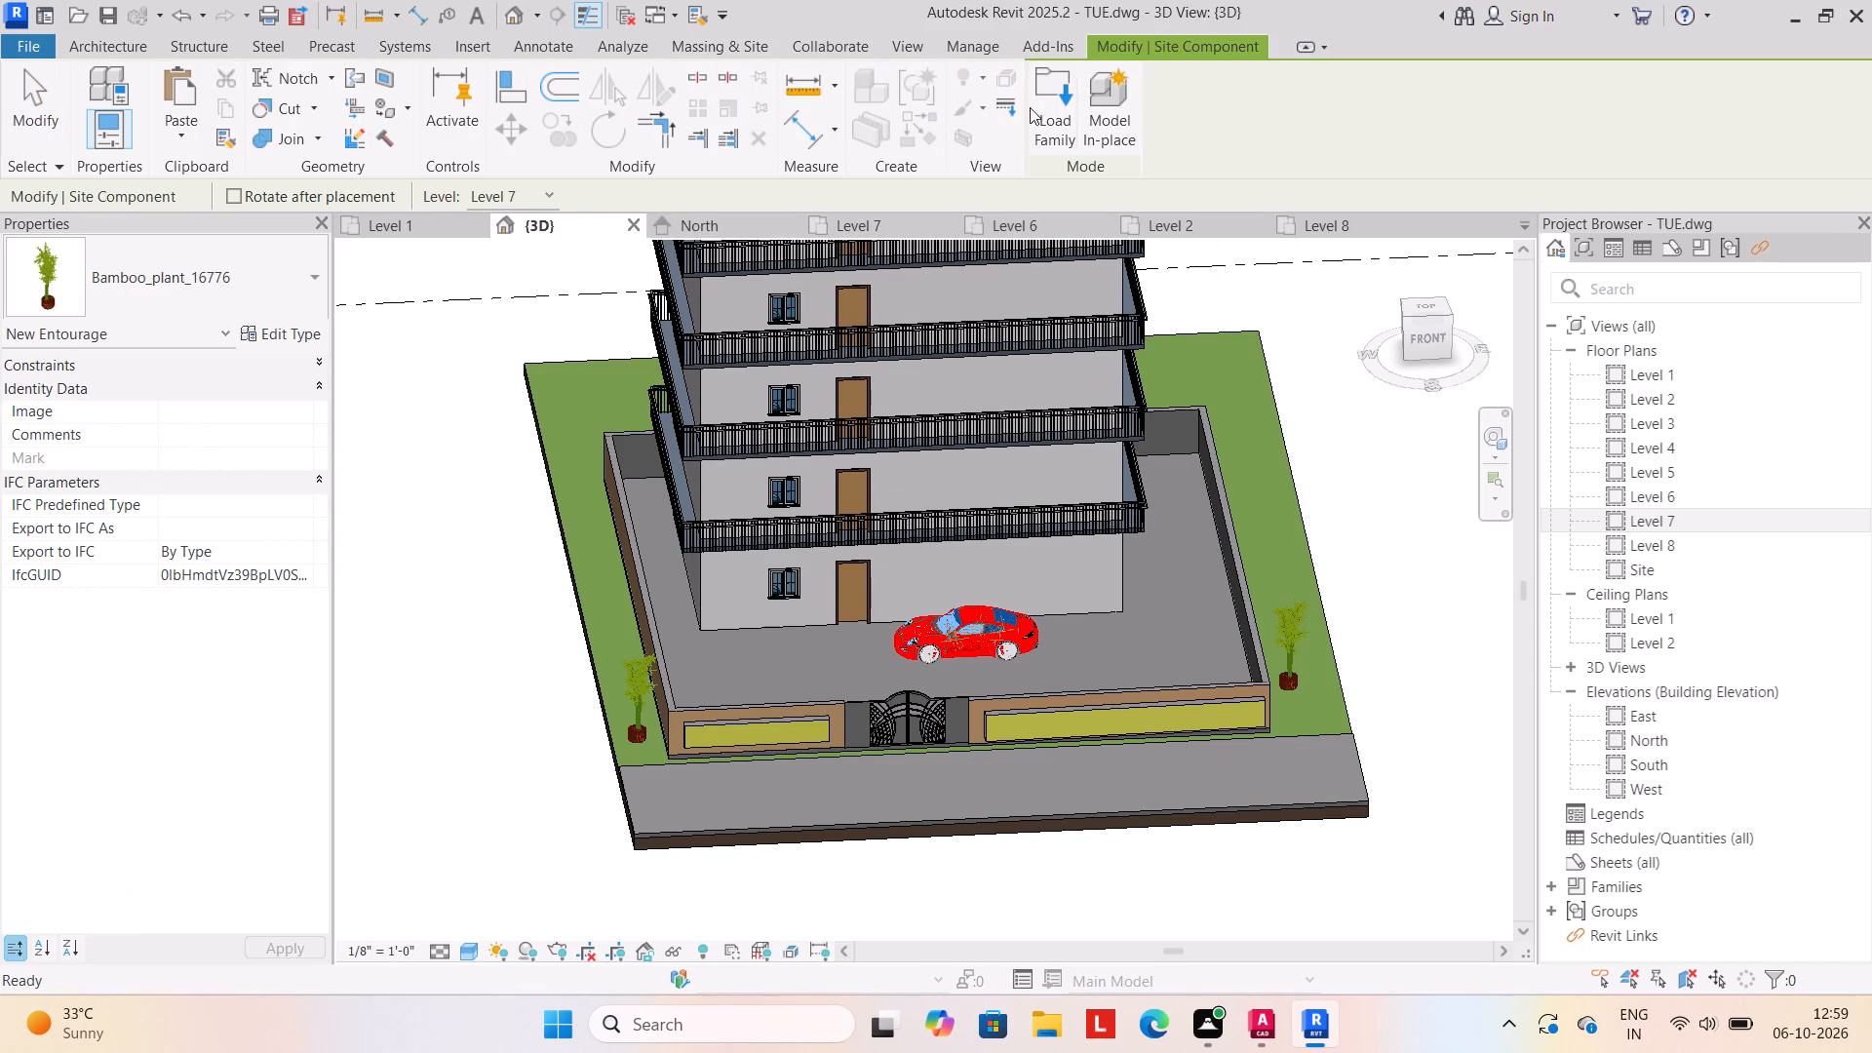
left_click(1049, 98)
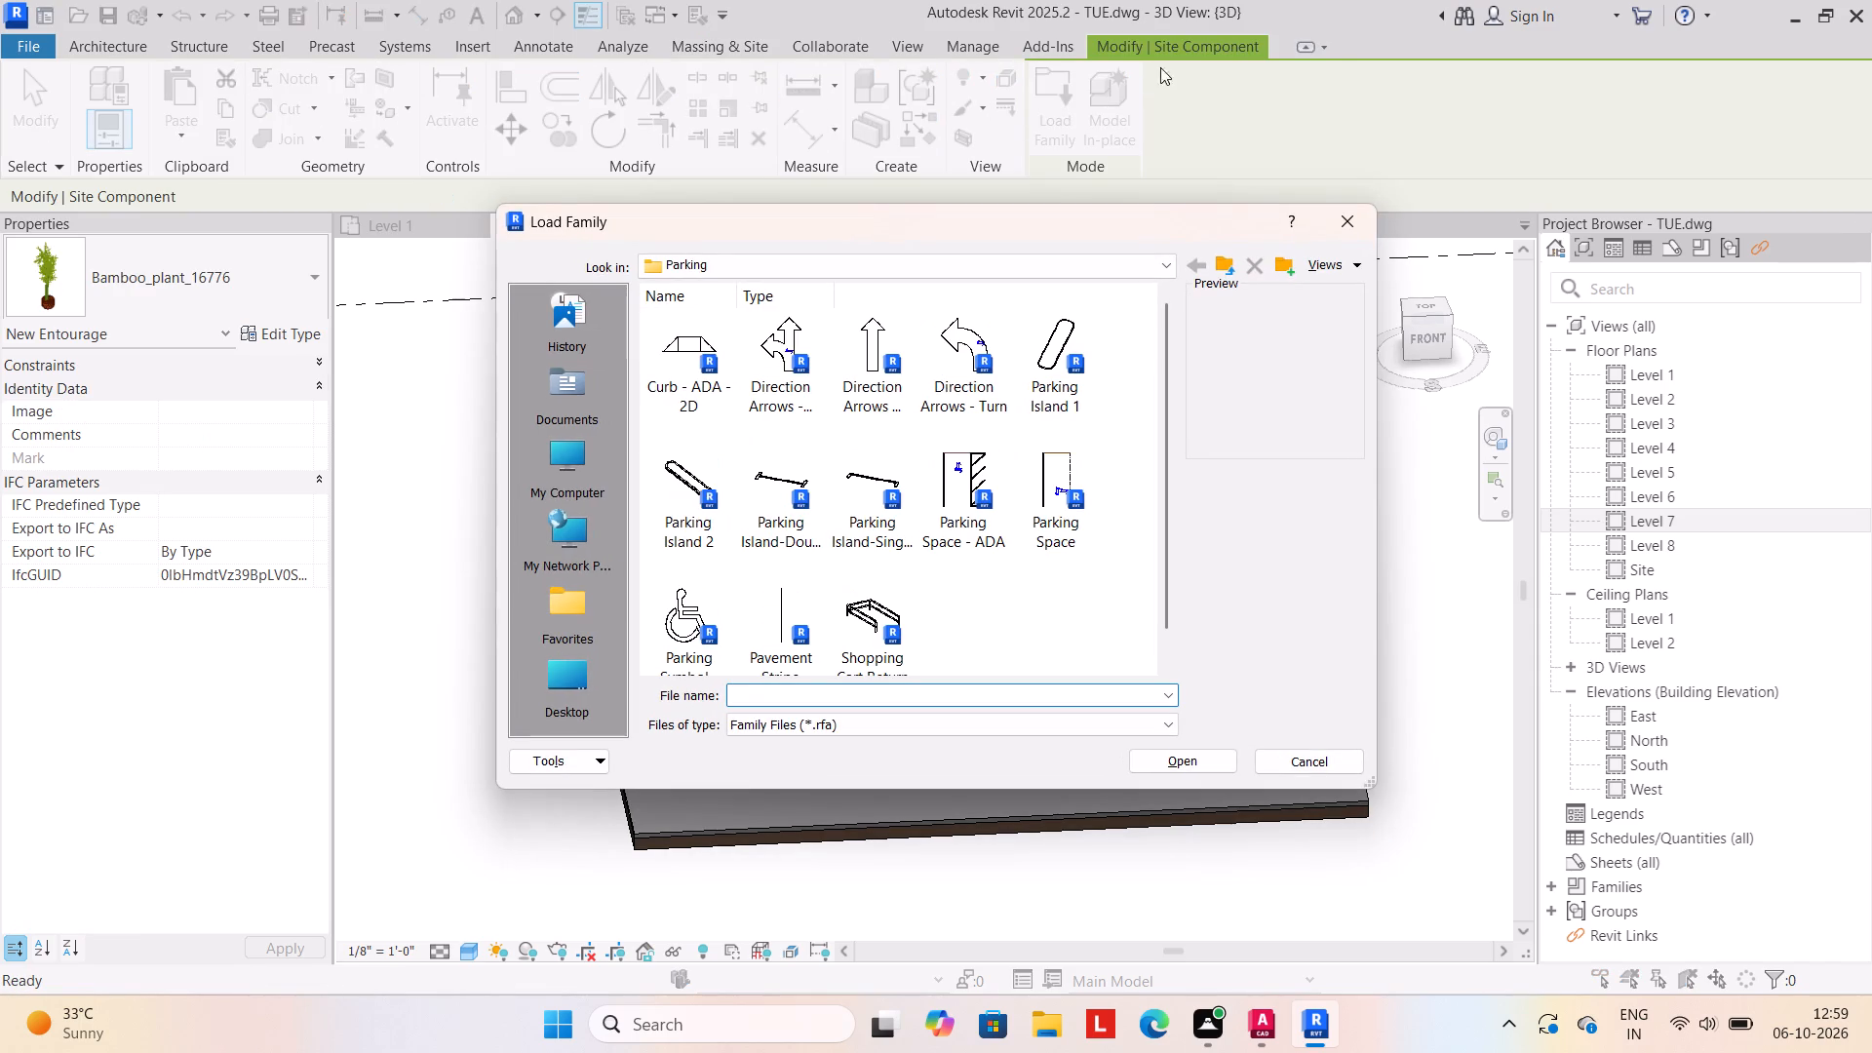
left_click(861, 335)
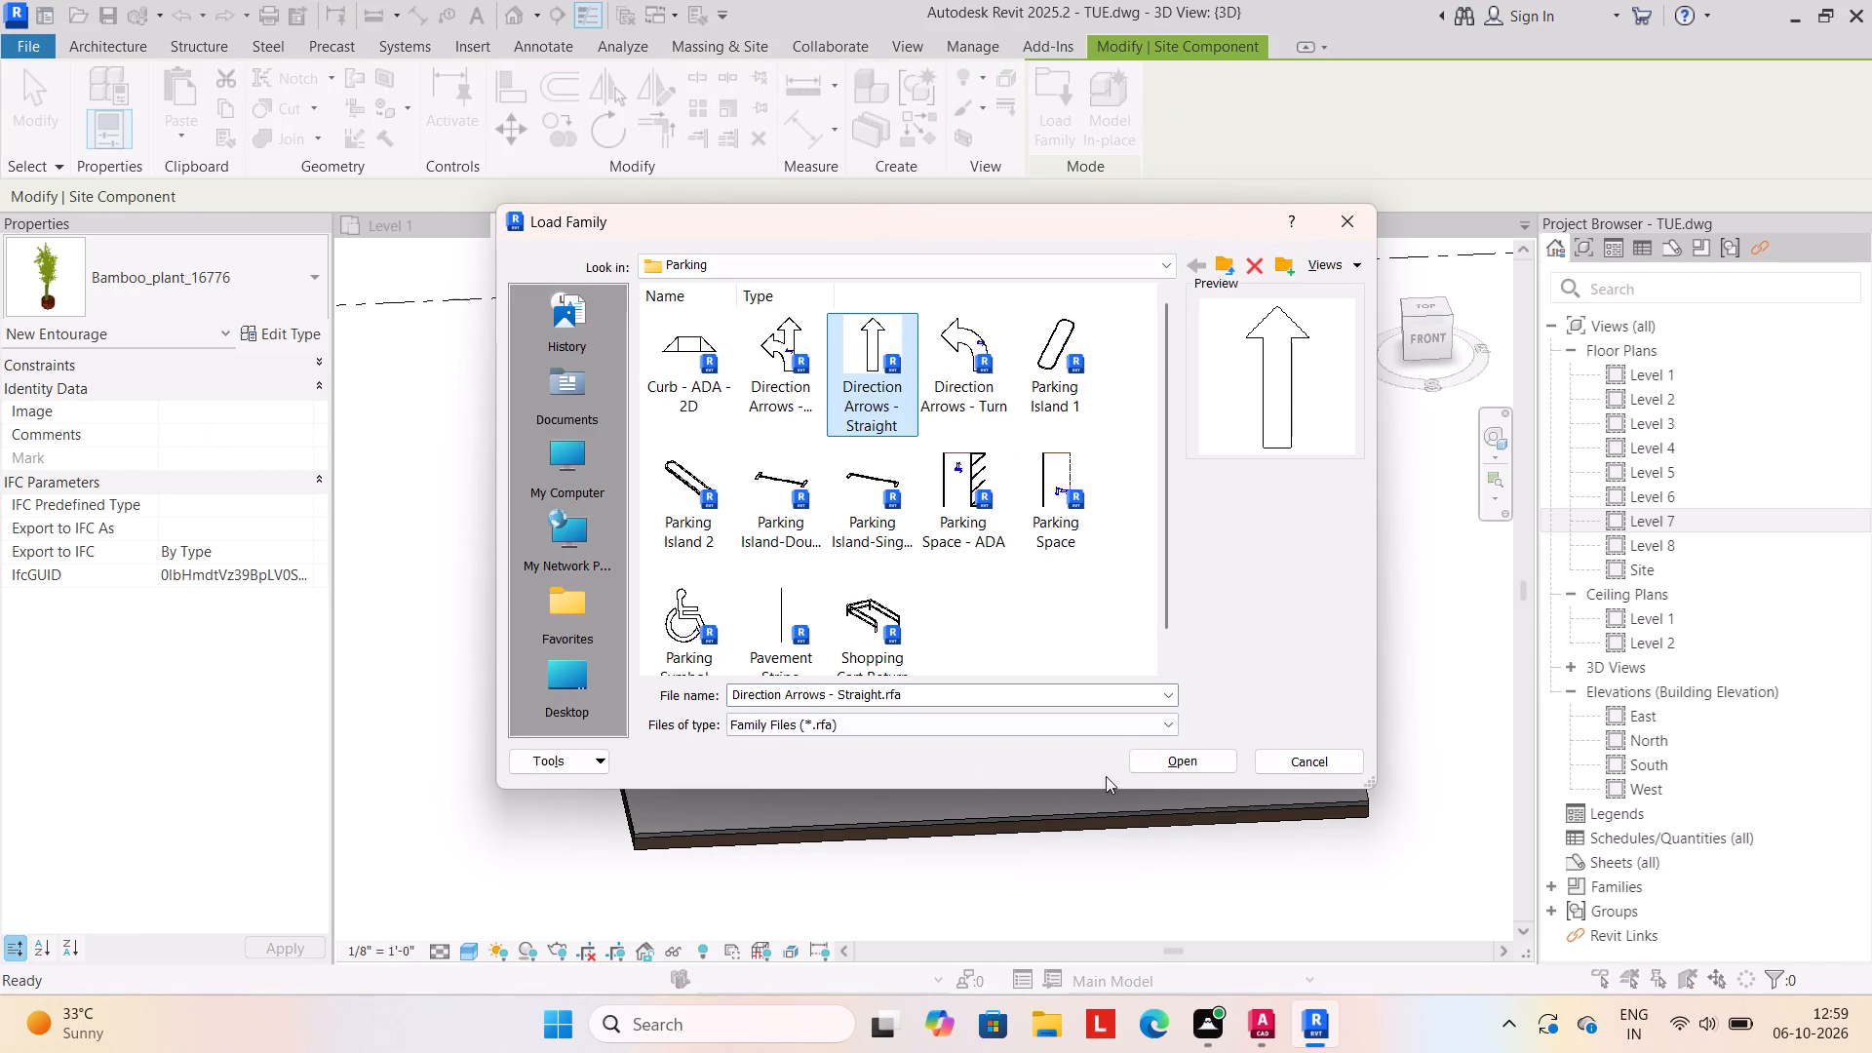
left_click(1198, 757)
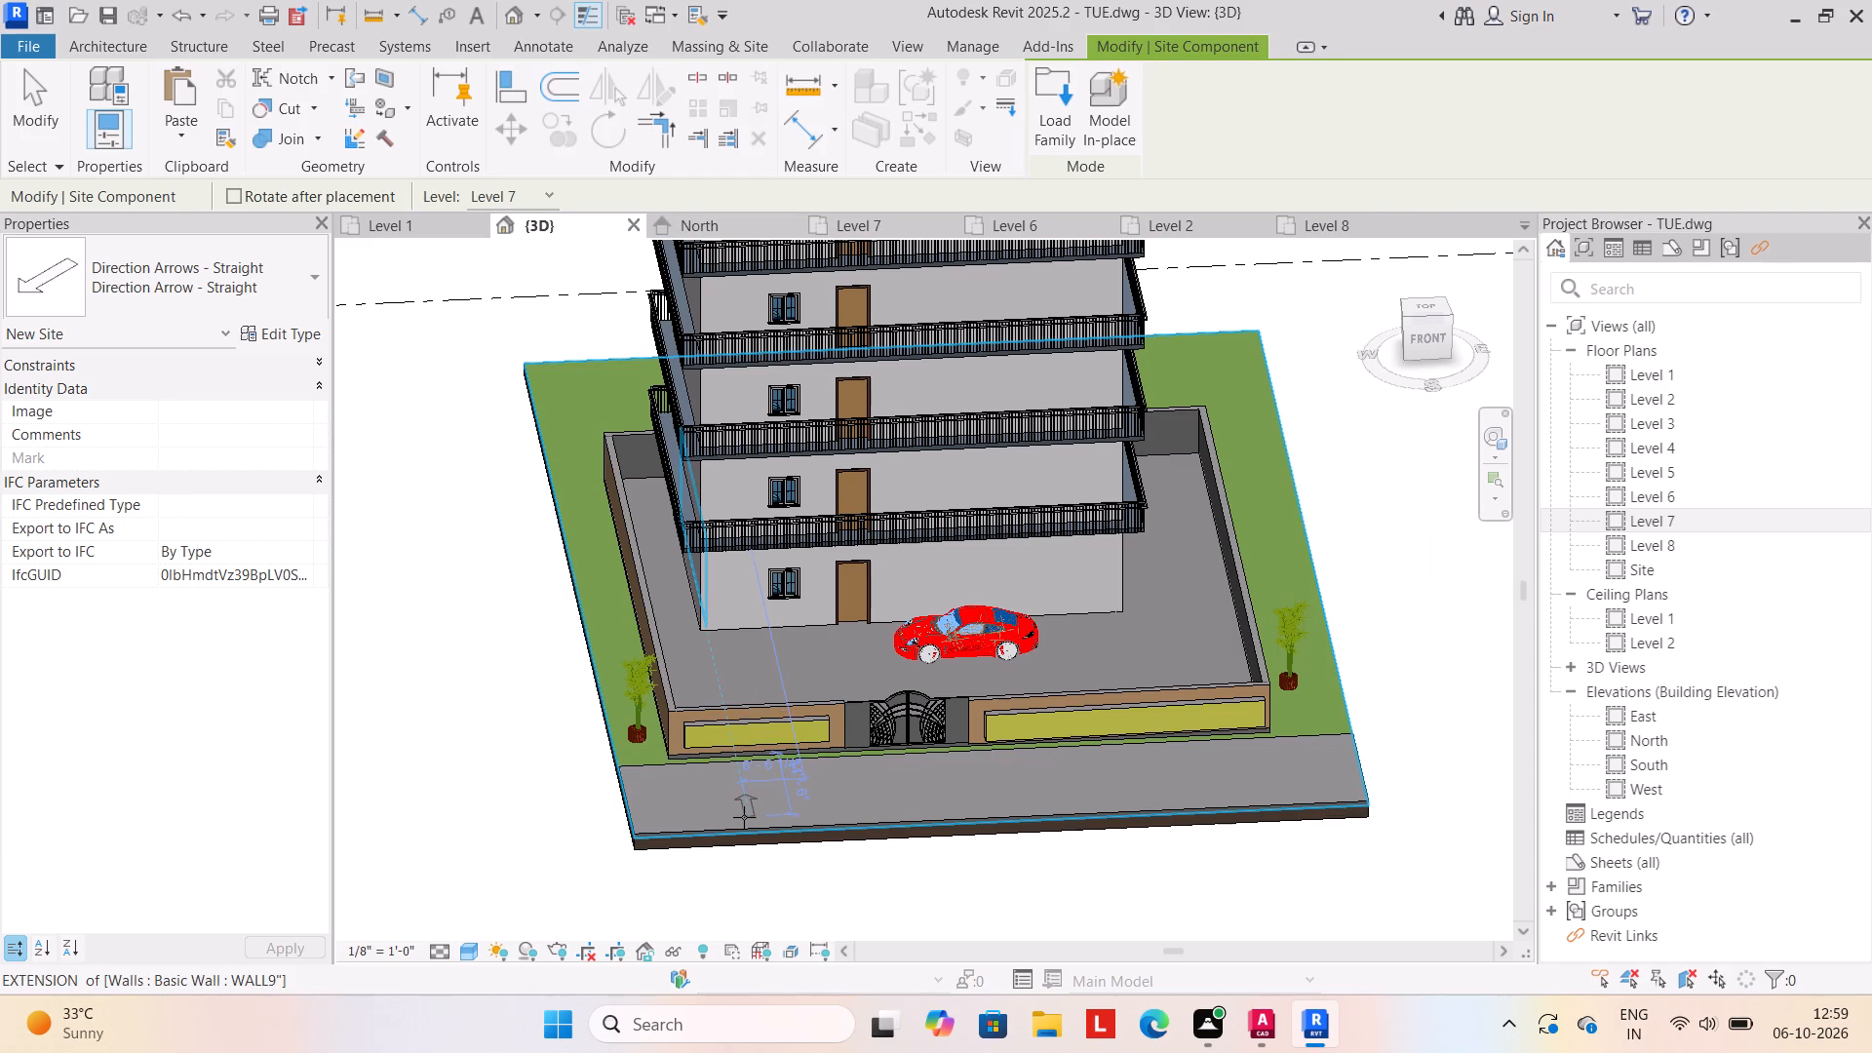
Place two straight direction arrows rotated parallel to the road, one on the road slab and one in front of it.
key("space")
key("space")
key("space")
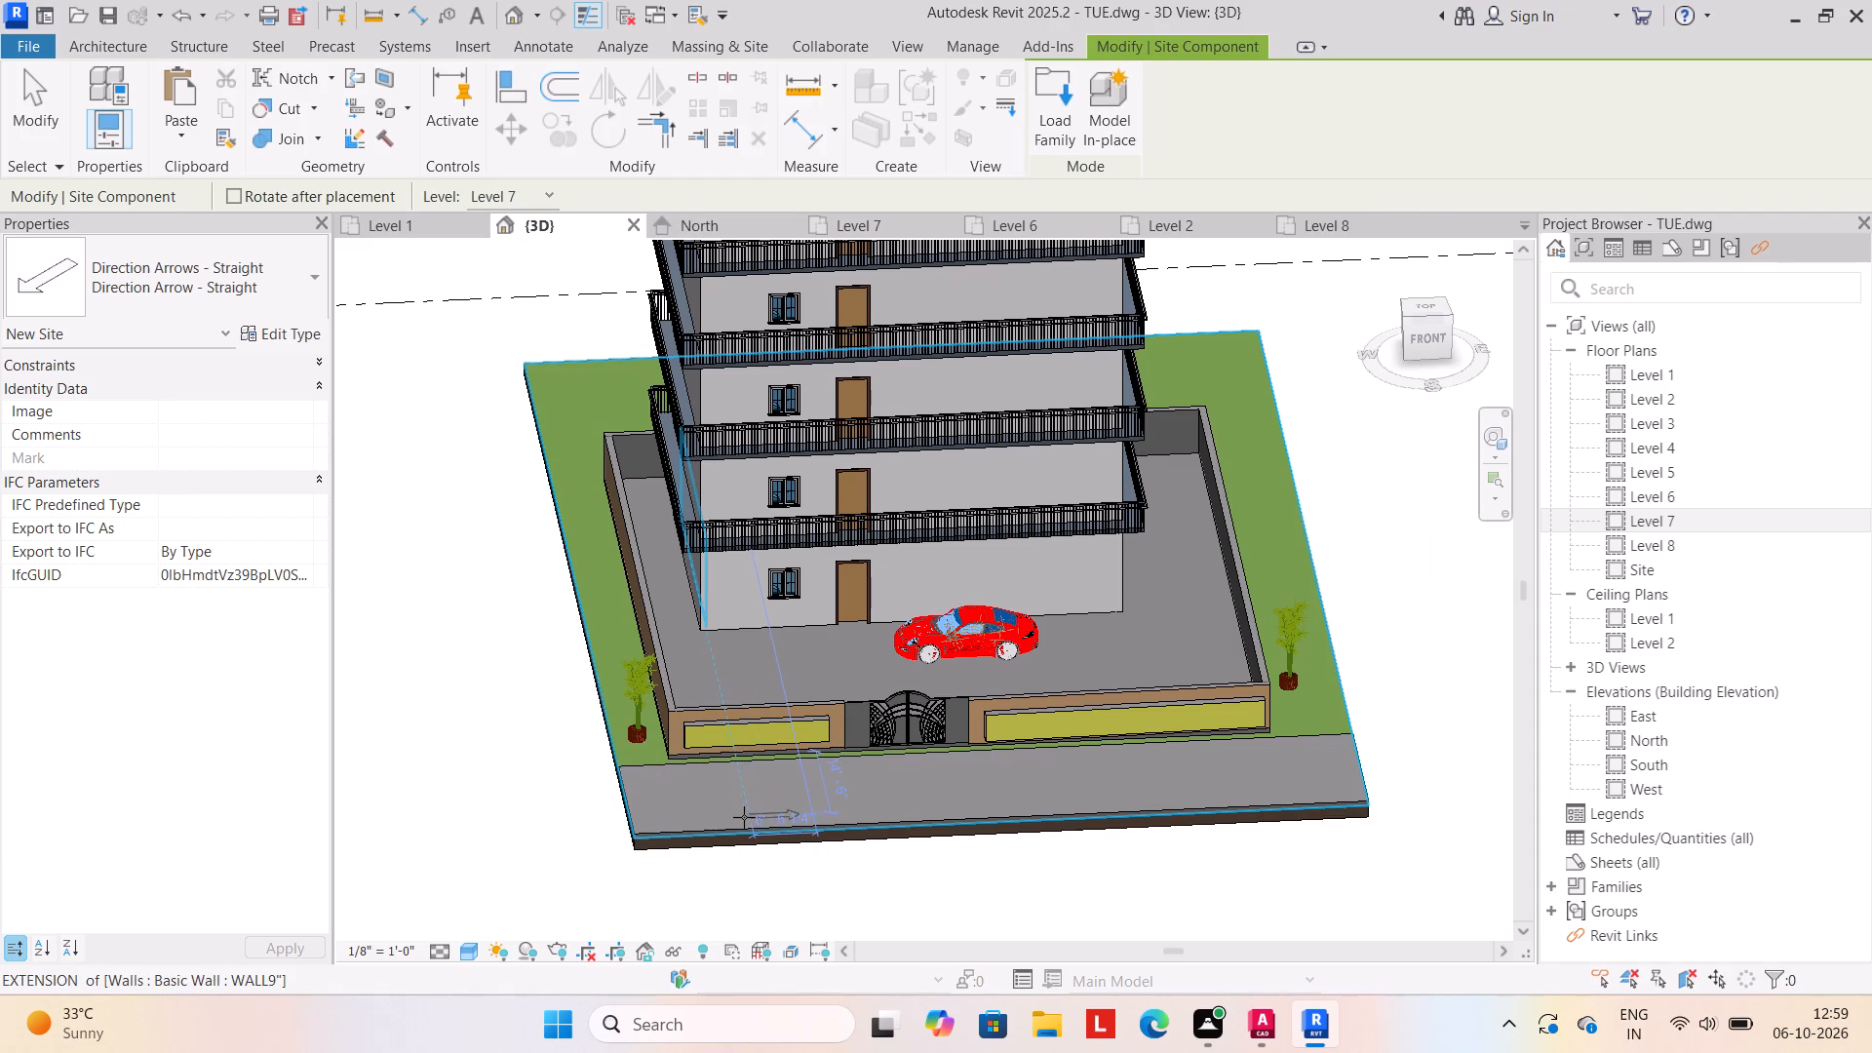
left_click(736, 793)
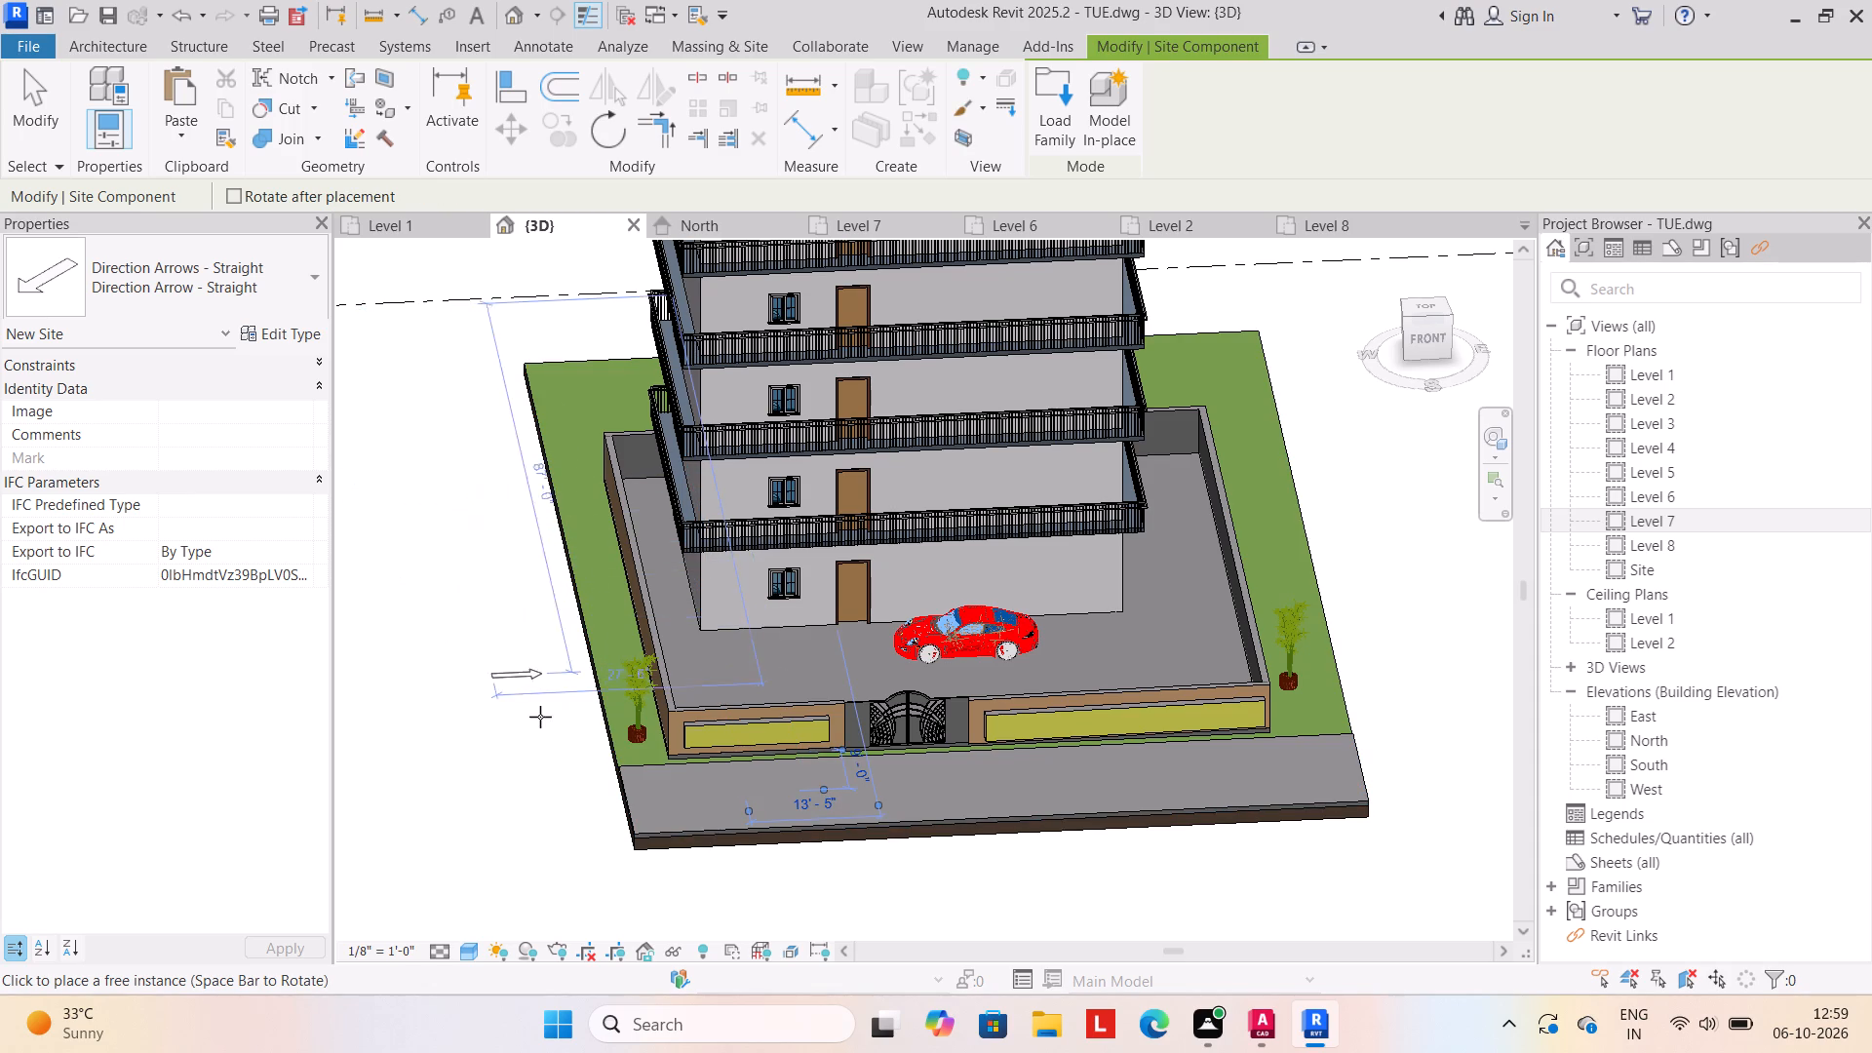
left_click(732, 880)
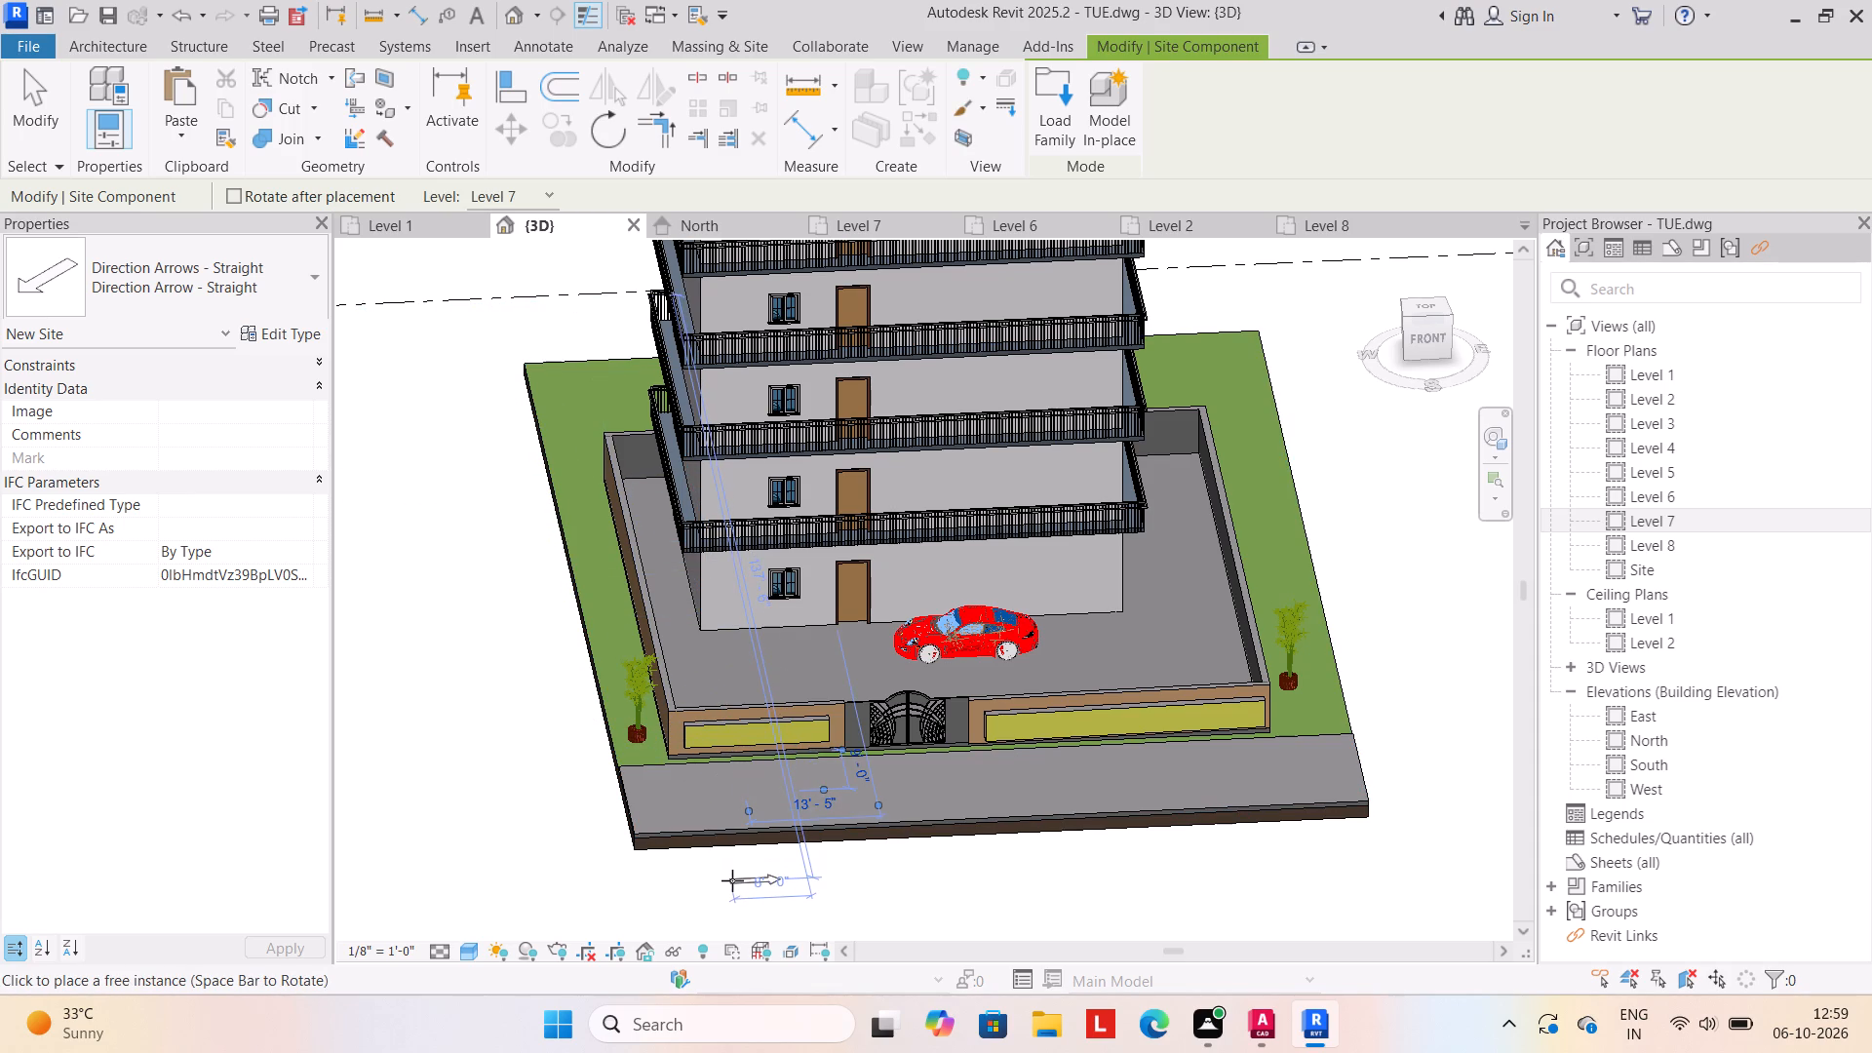
key("Escape")
key("Escape")
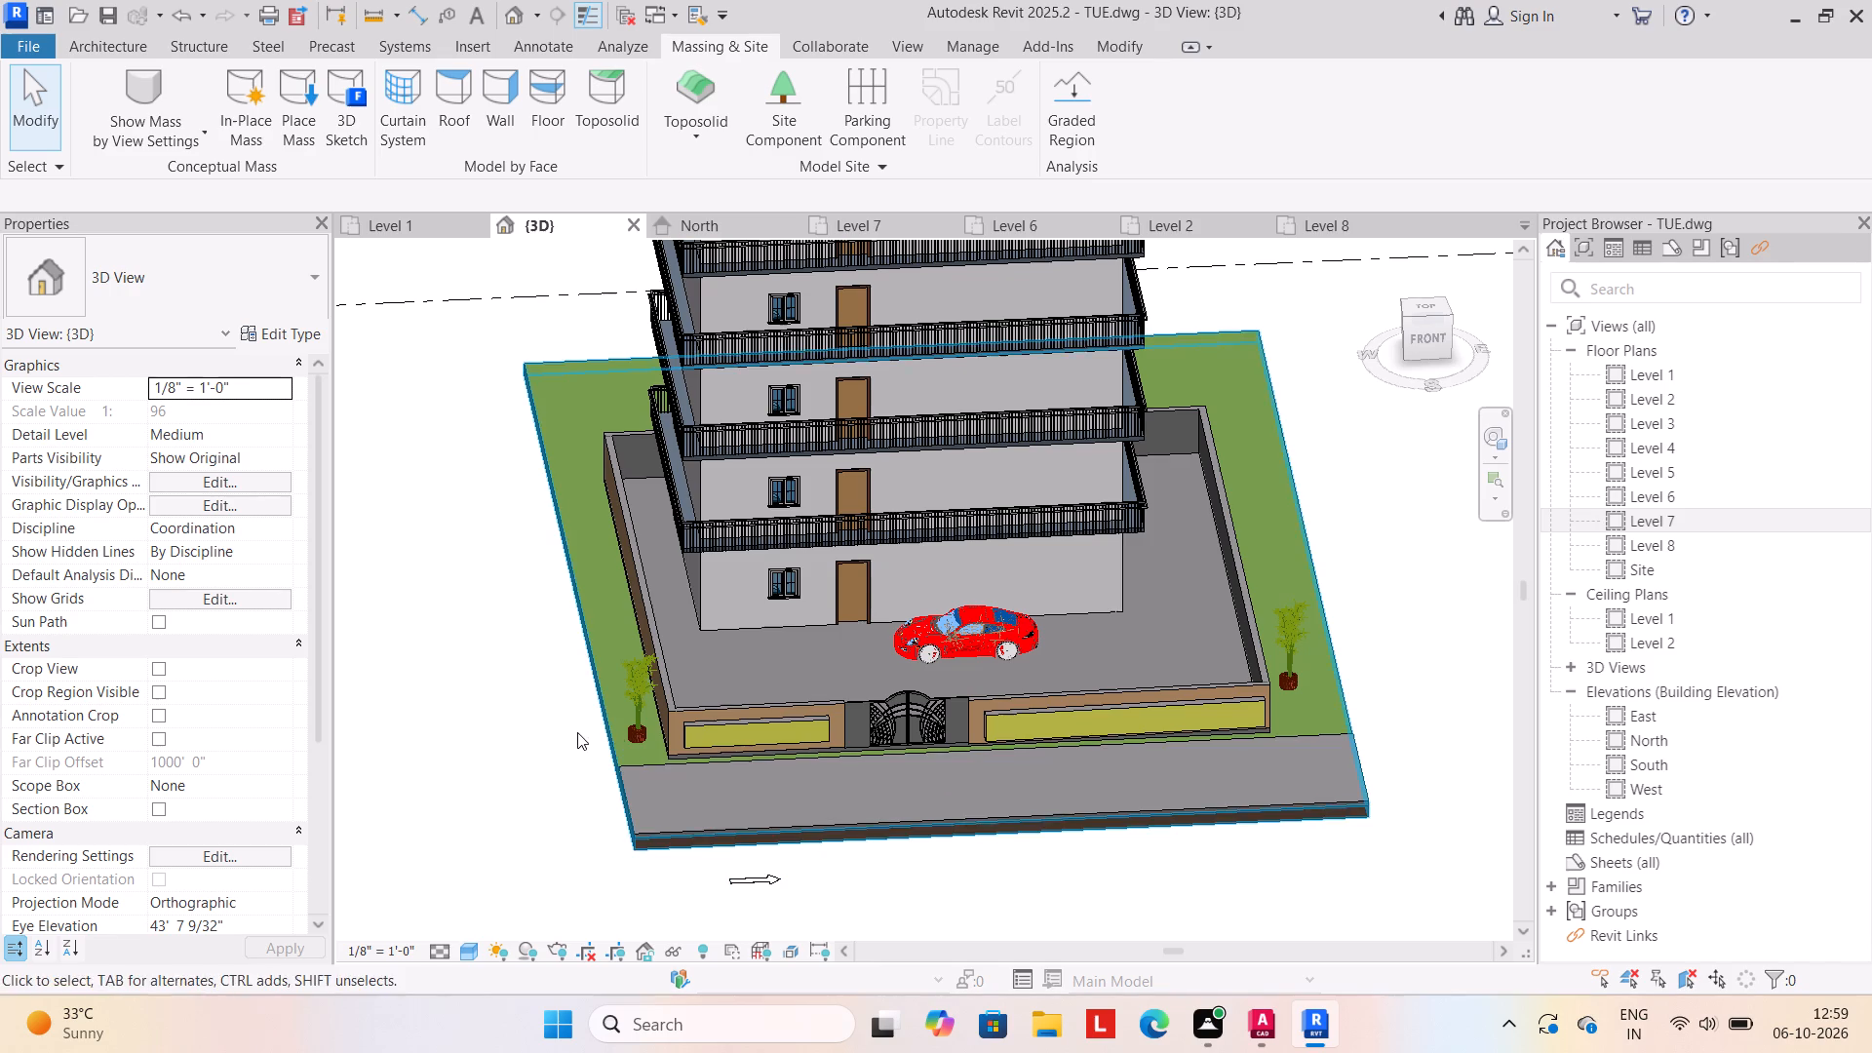
Check the placed direction arrows against the road slab by selecting each of them.
left_click(725, 798)
left_click(721, 824)
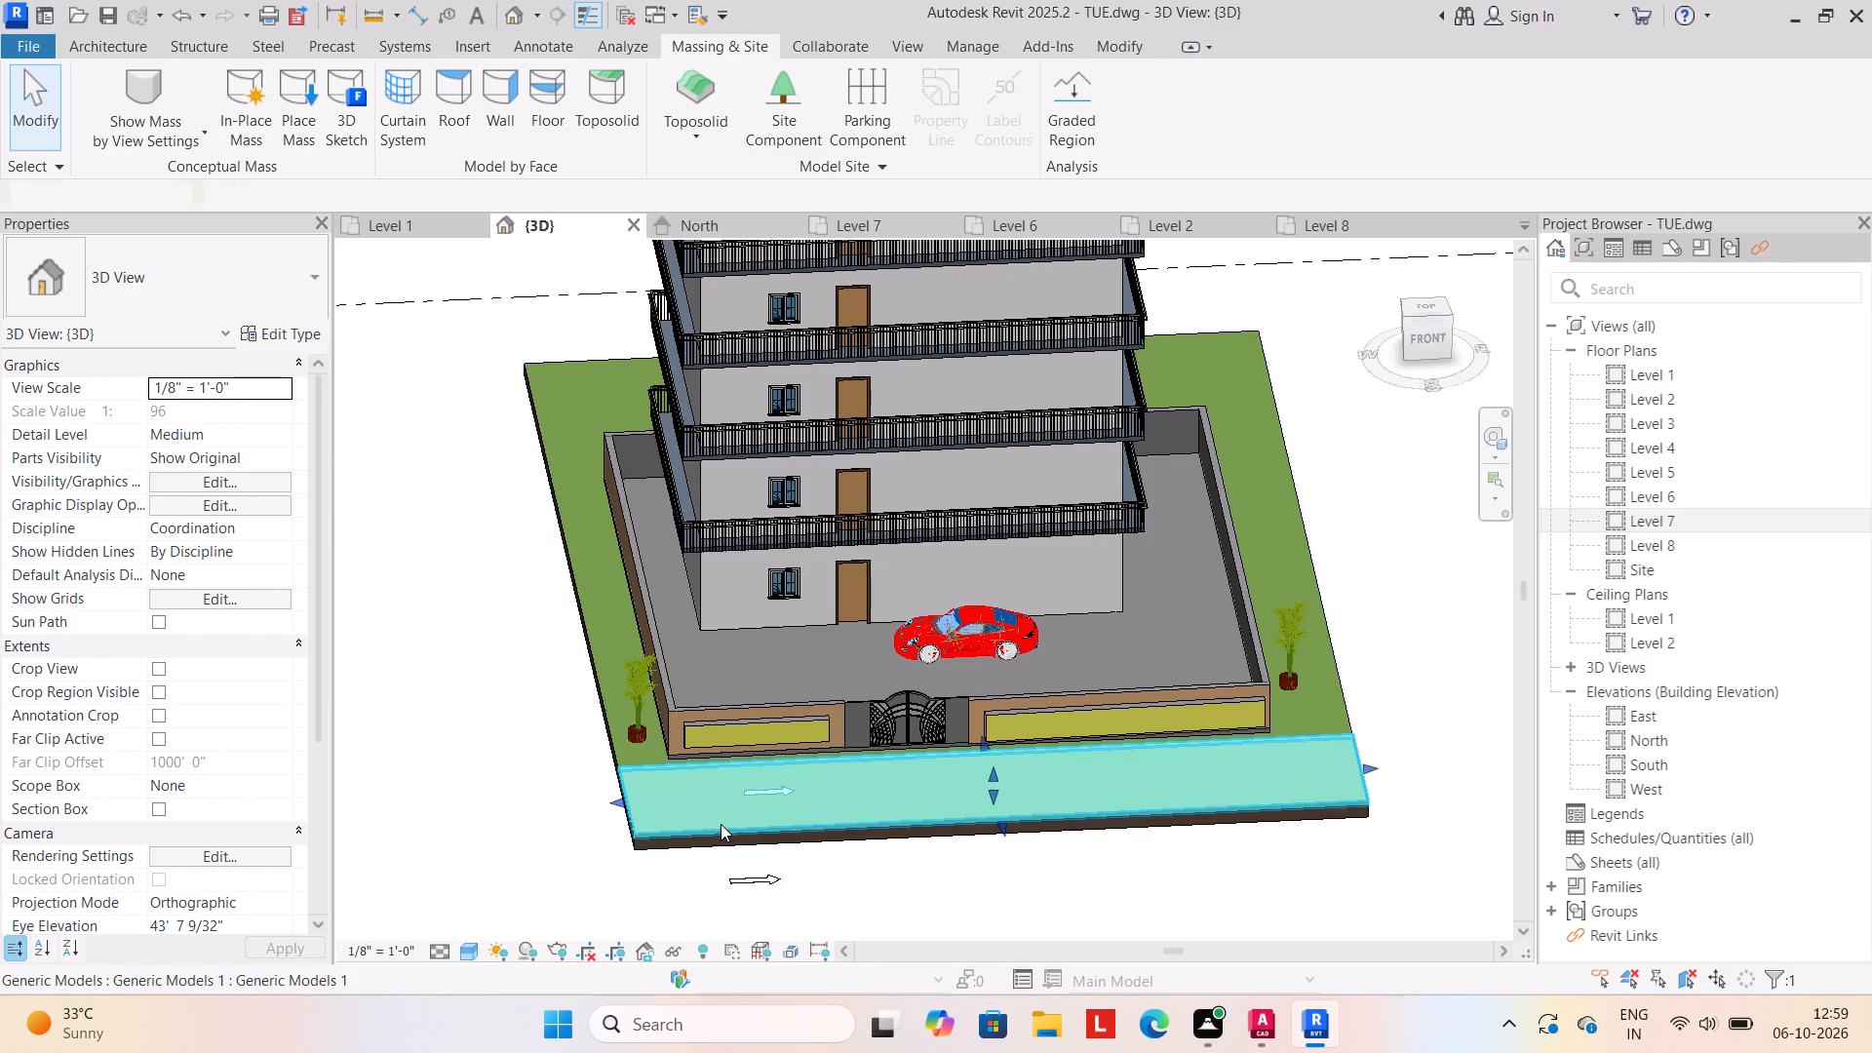
left_click(777, 792)
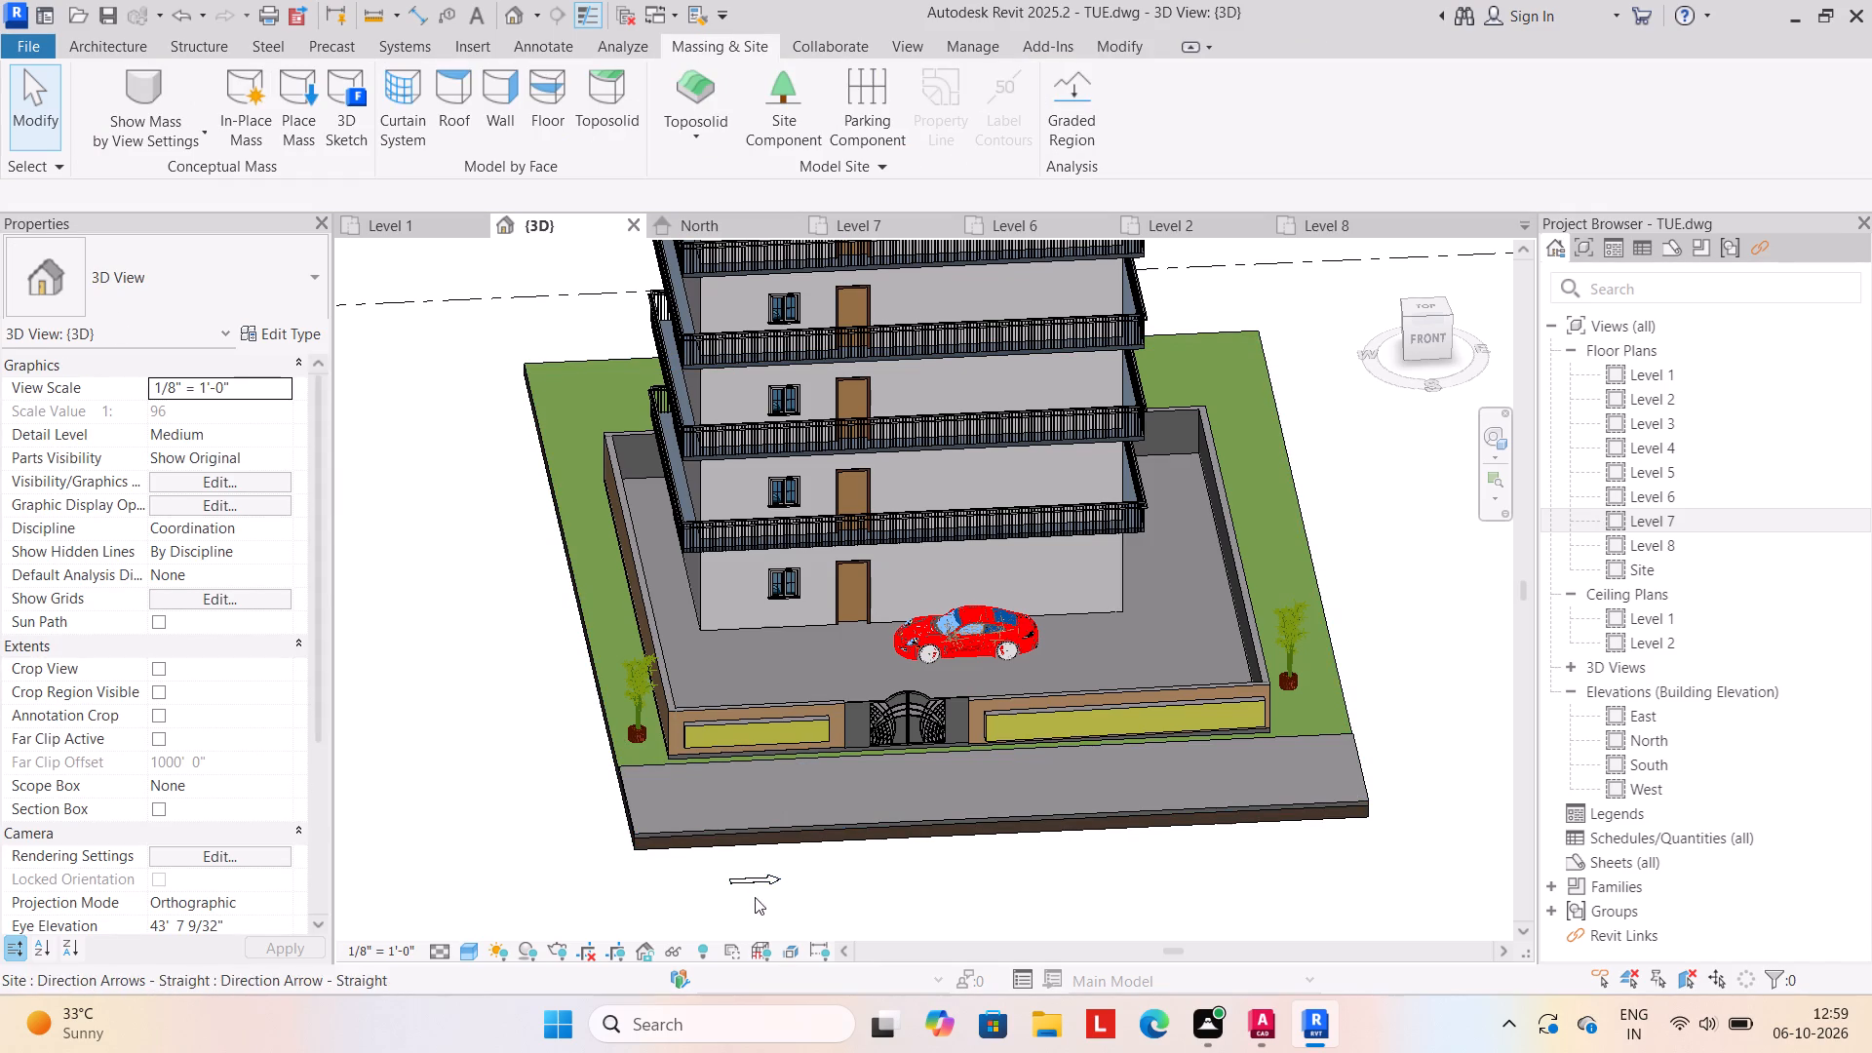
left_click(762, 871)
key("Escape")
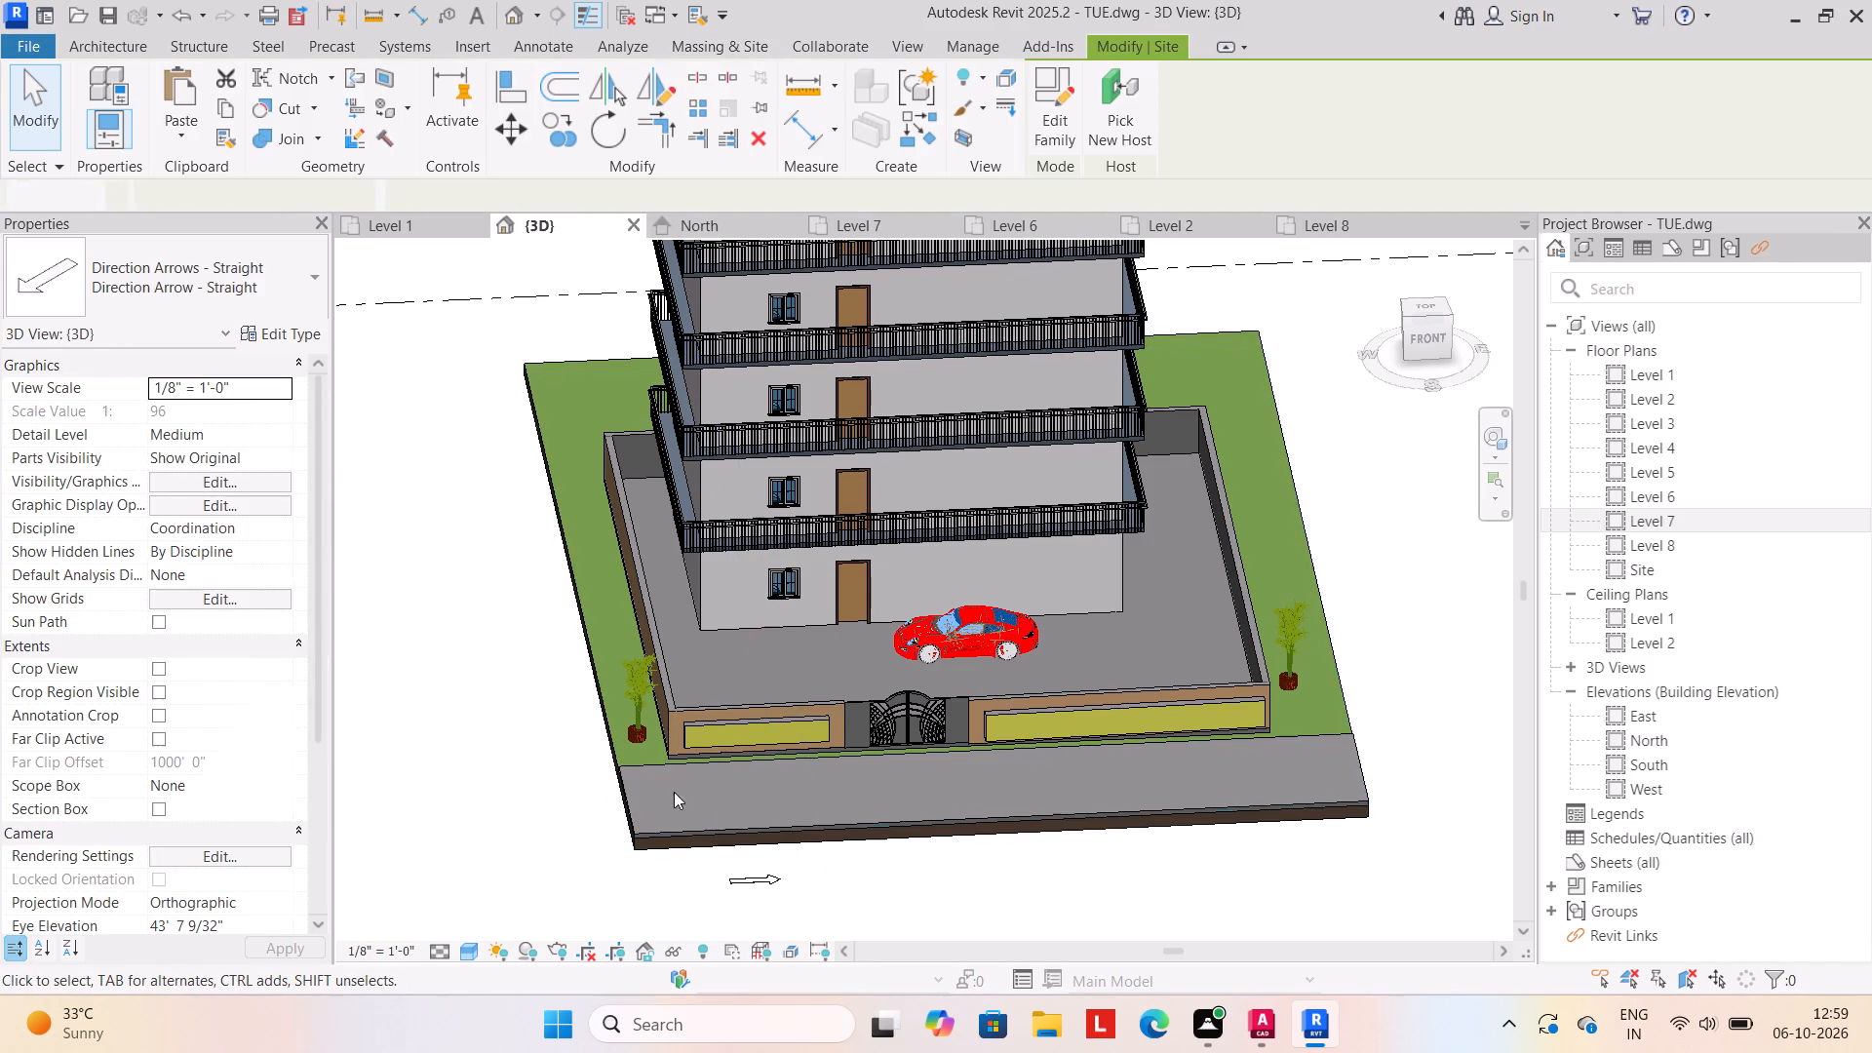
left_click(689, 817)
left_click(688, 827)
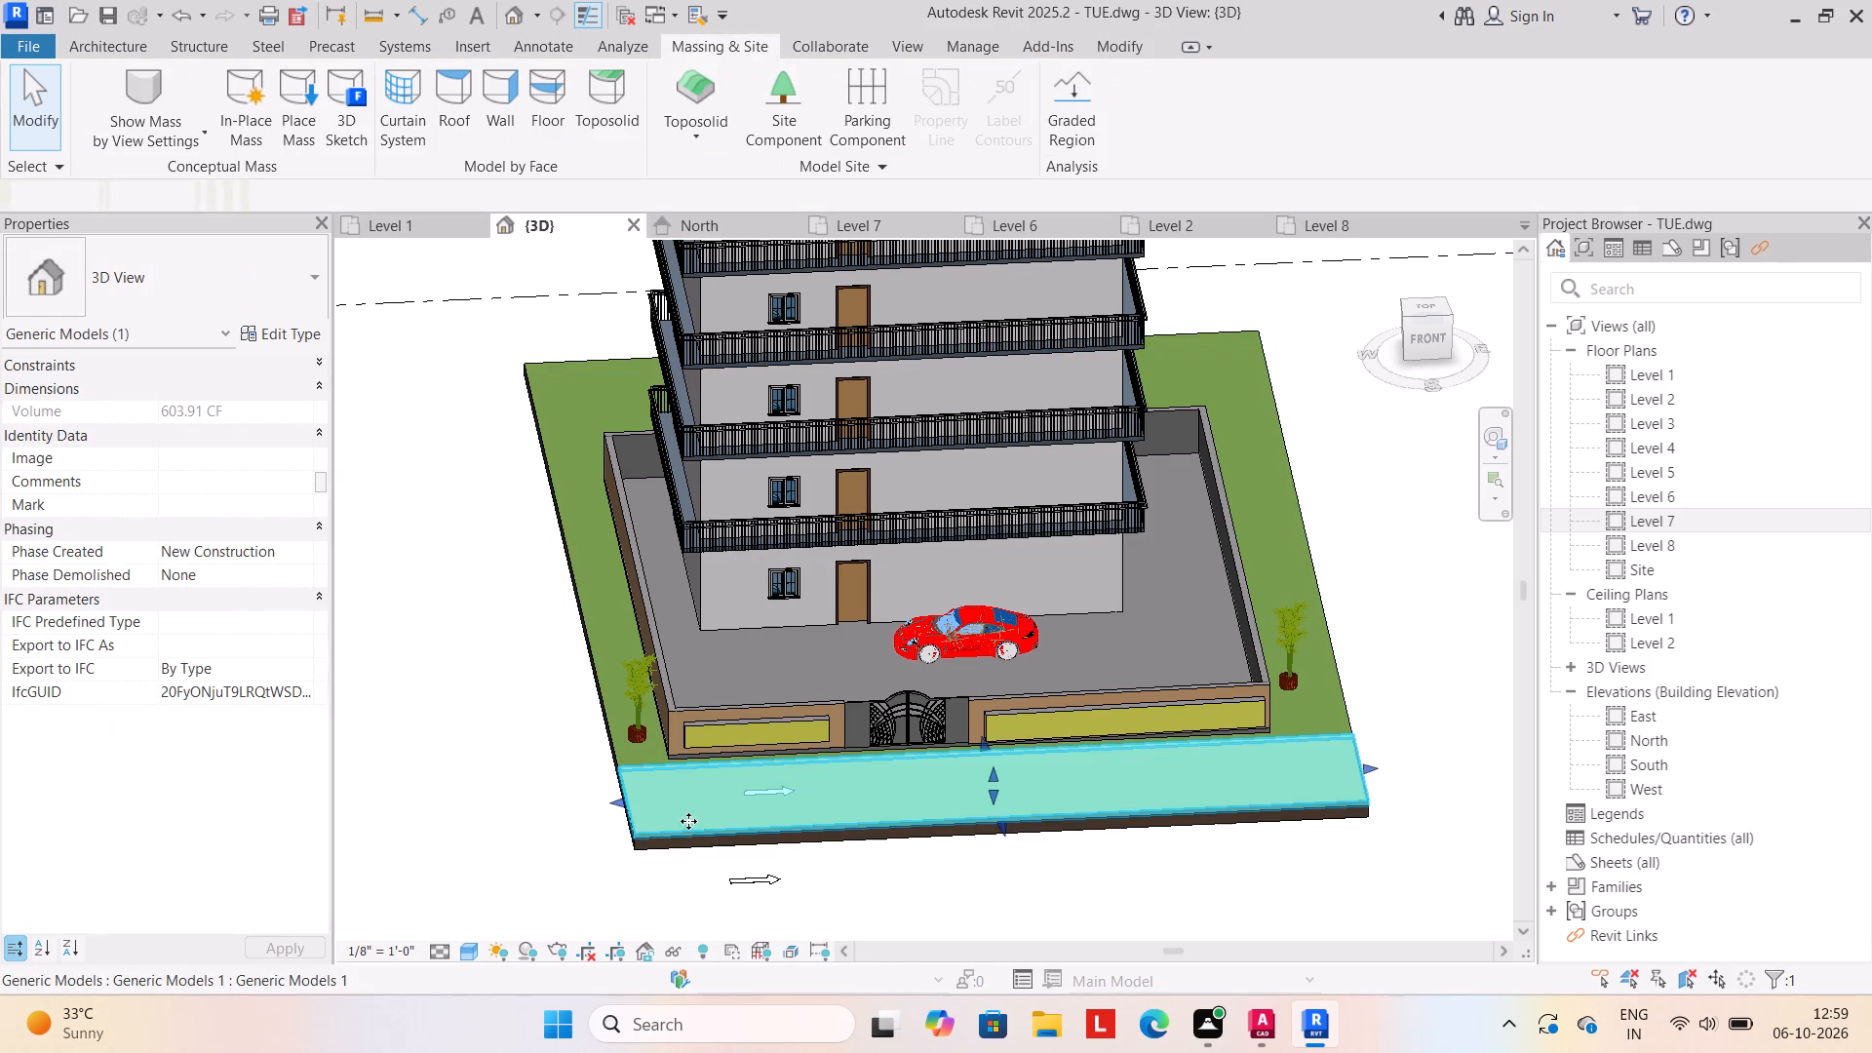
key("Escape")
Copy the direction arrow in front of the road onto the road surface beside the gate, and delete the original.
left_click(755, 883)
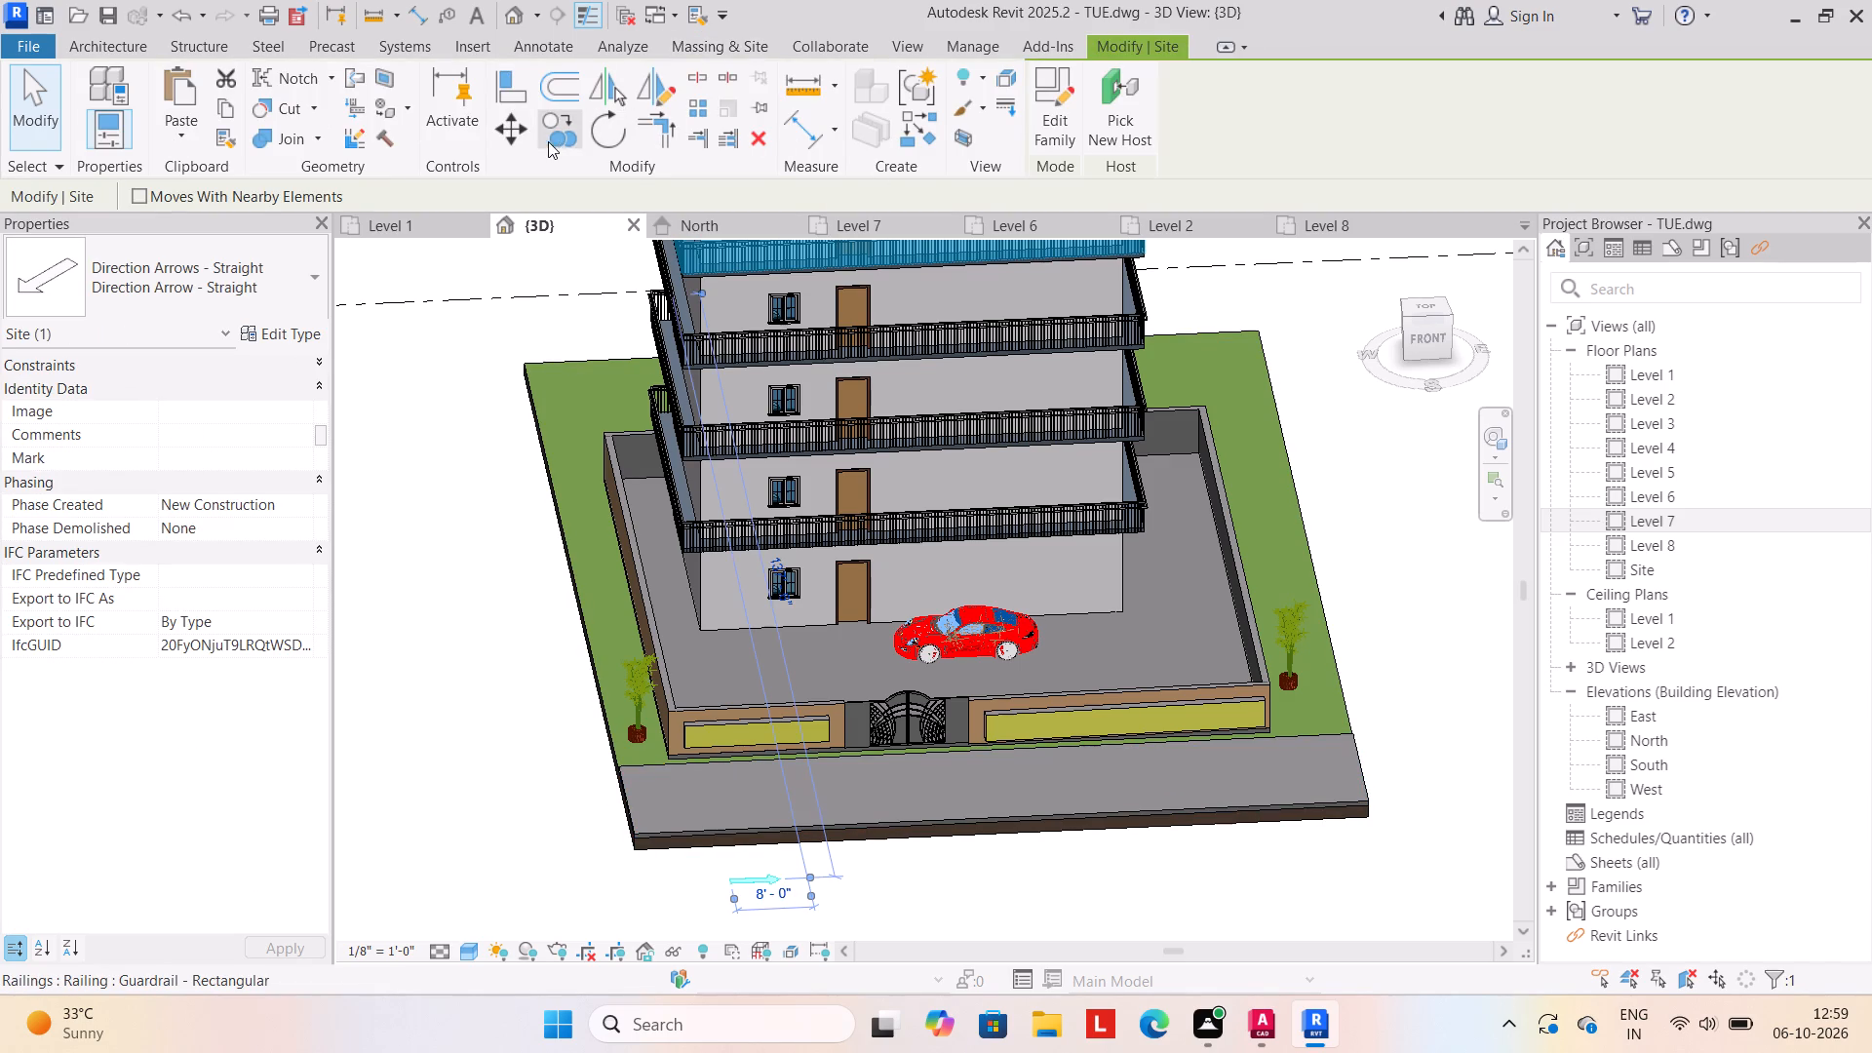
left_click(548, 131)
left_click(739, 871)
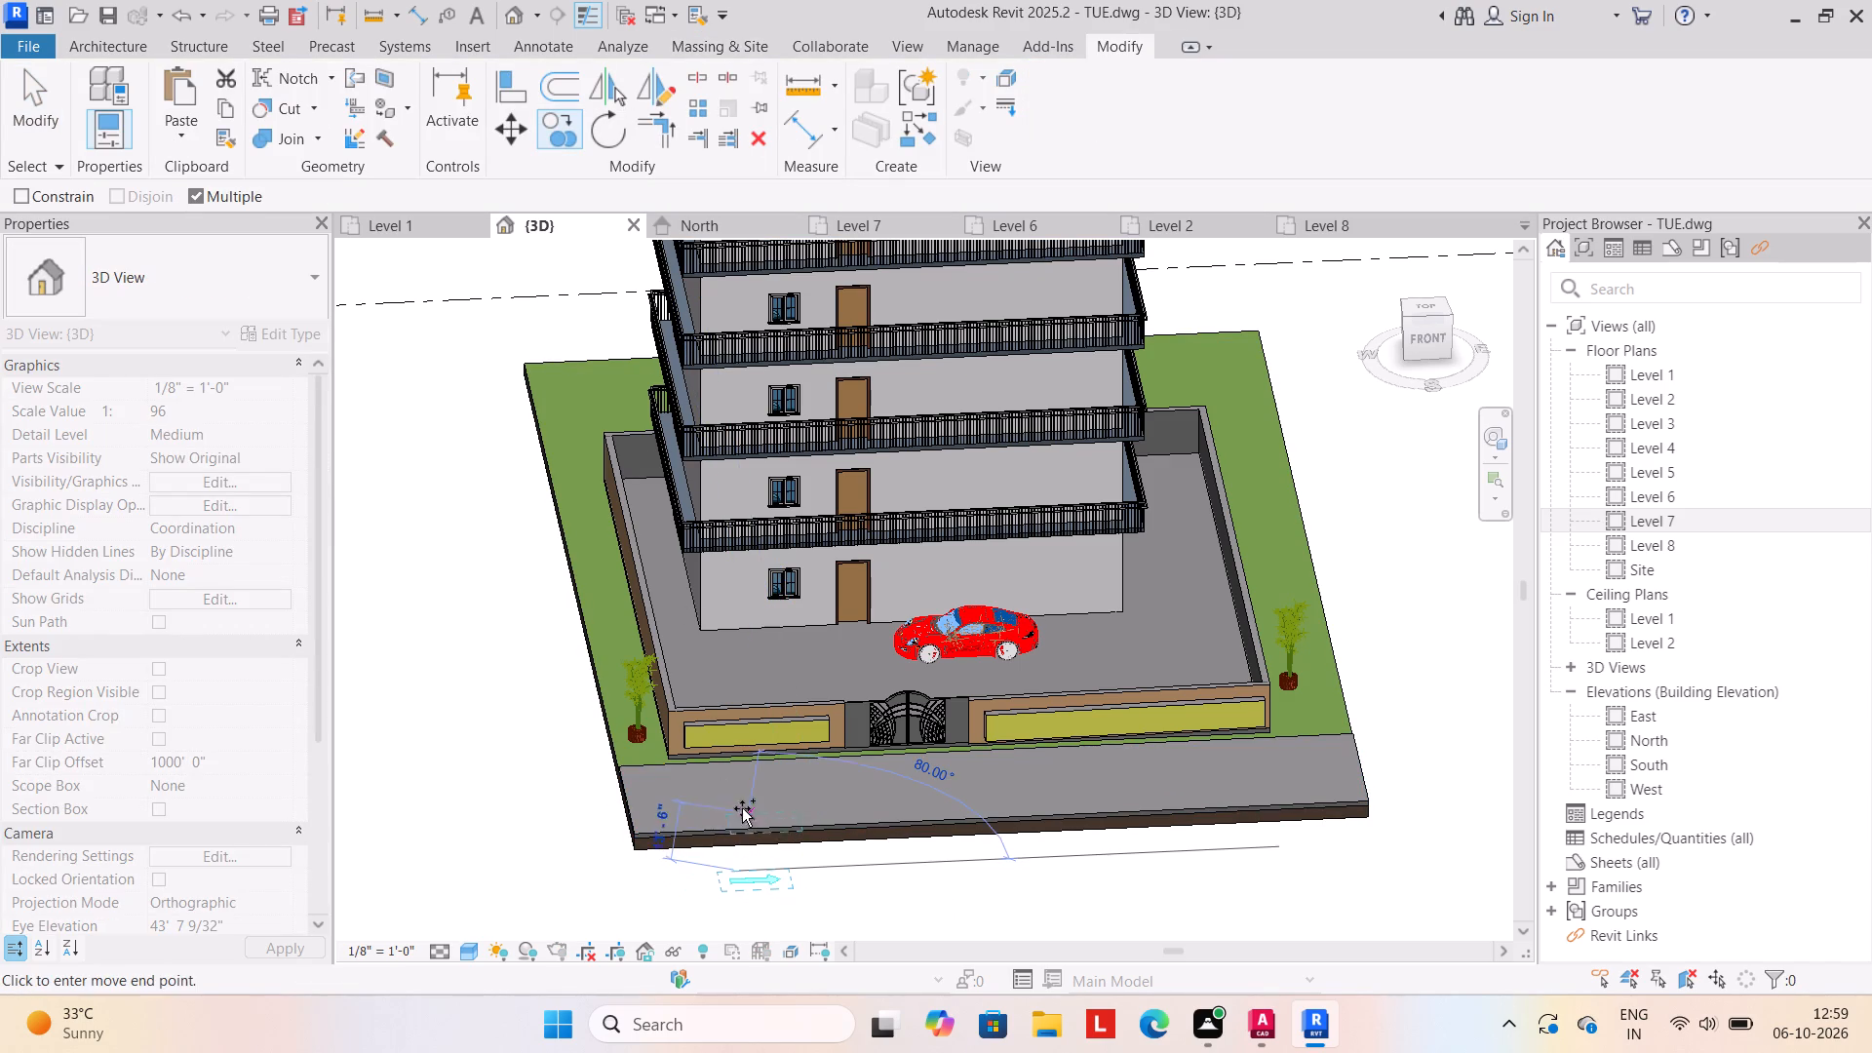
left_click(730, 790)
key("Escape")
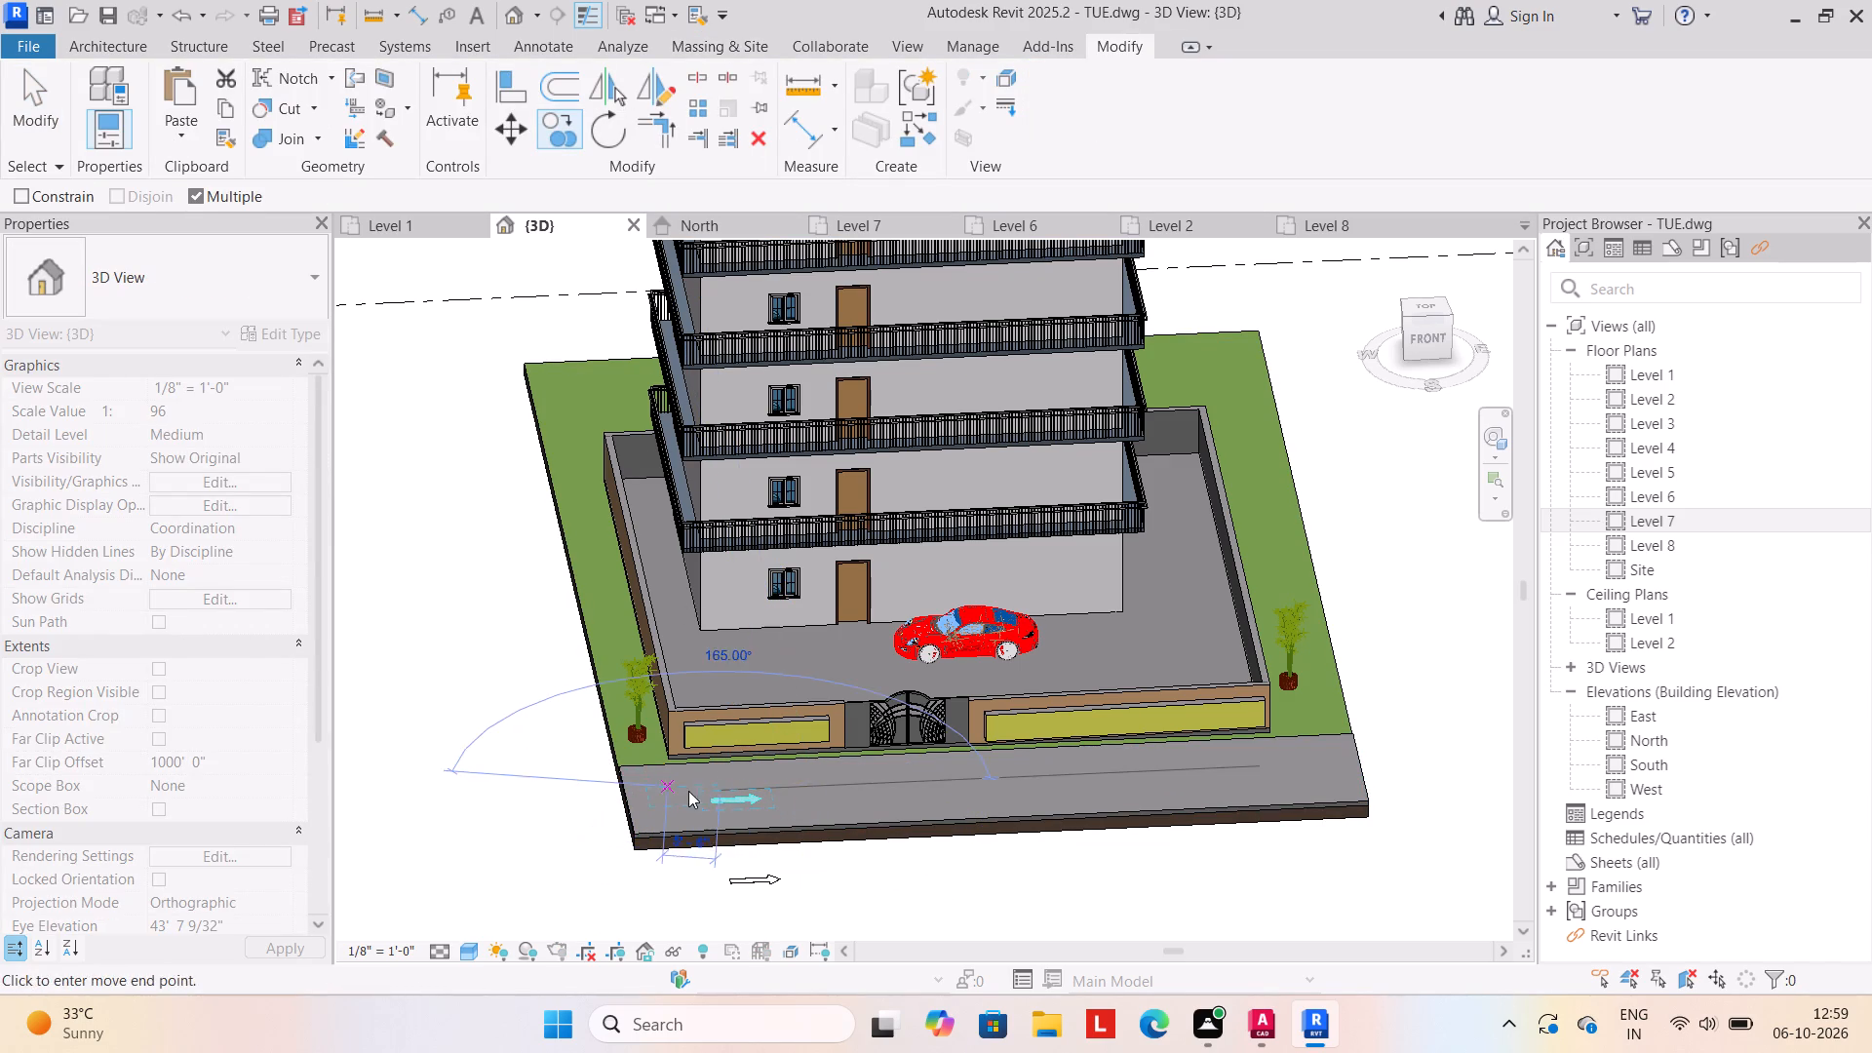
key("Escape")
left_click(736, 878)
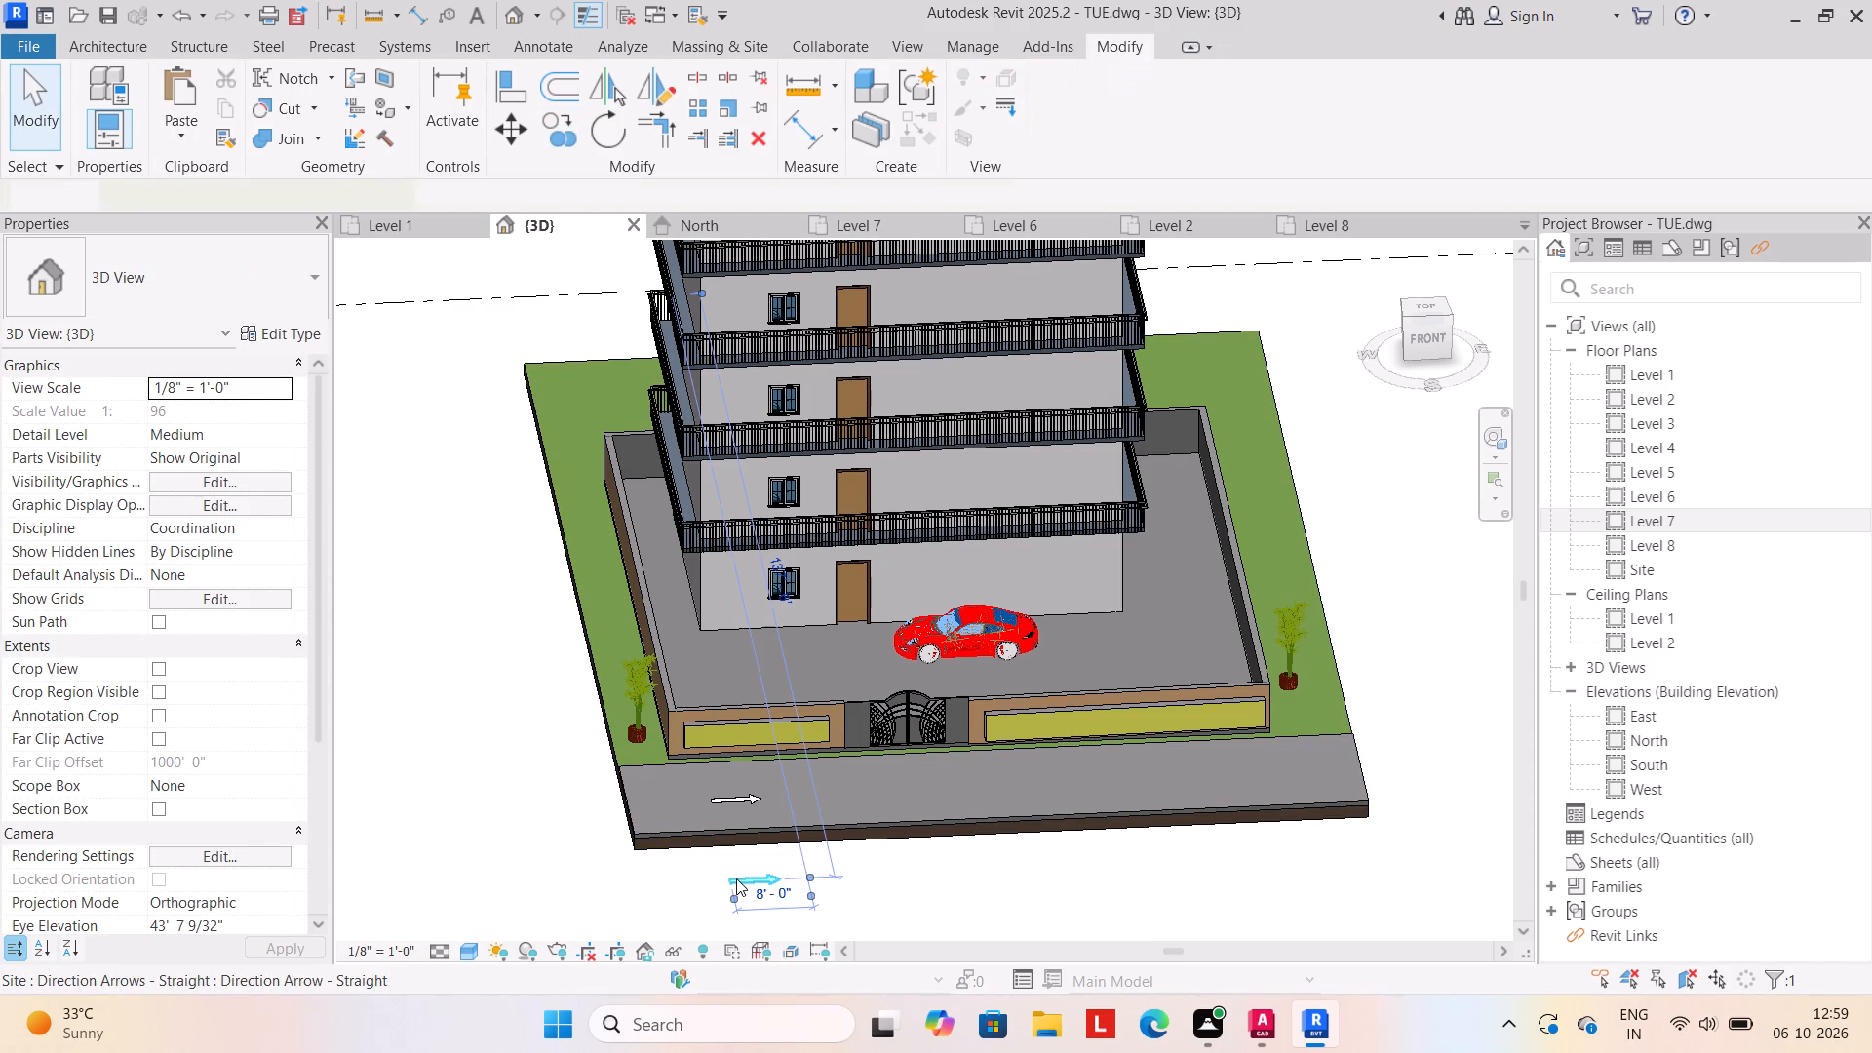
key("Delete")
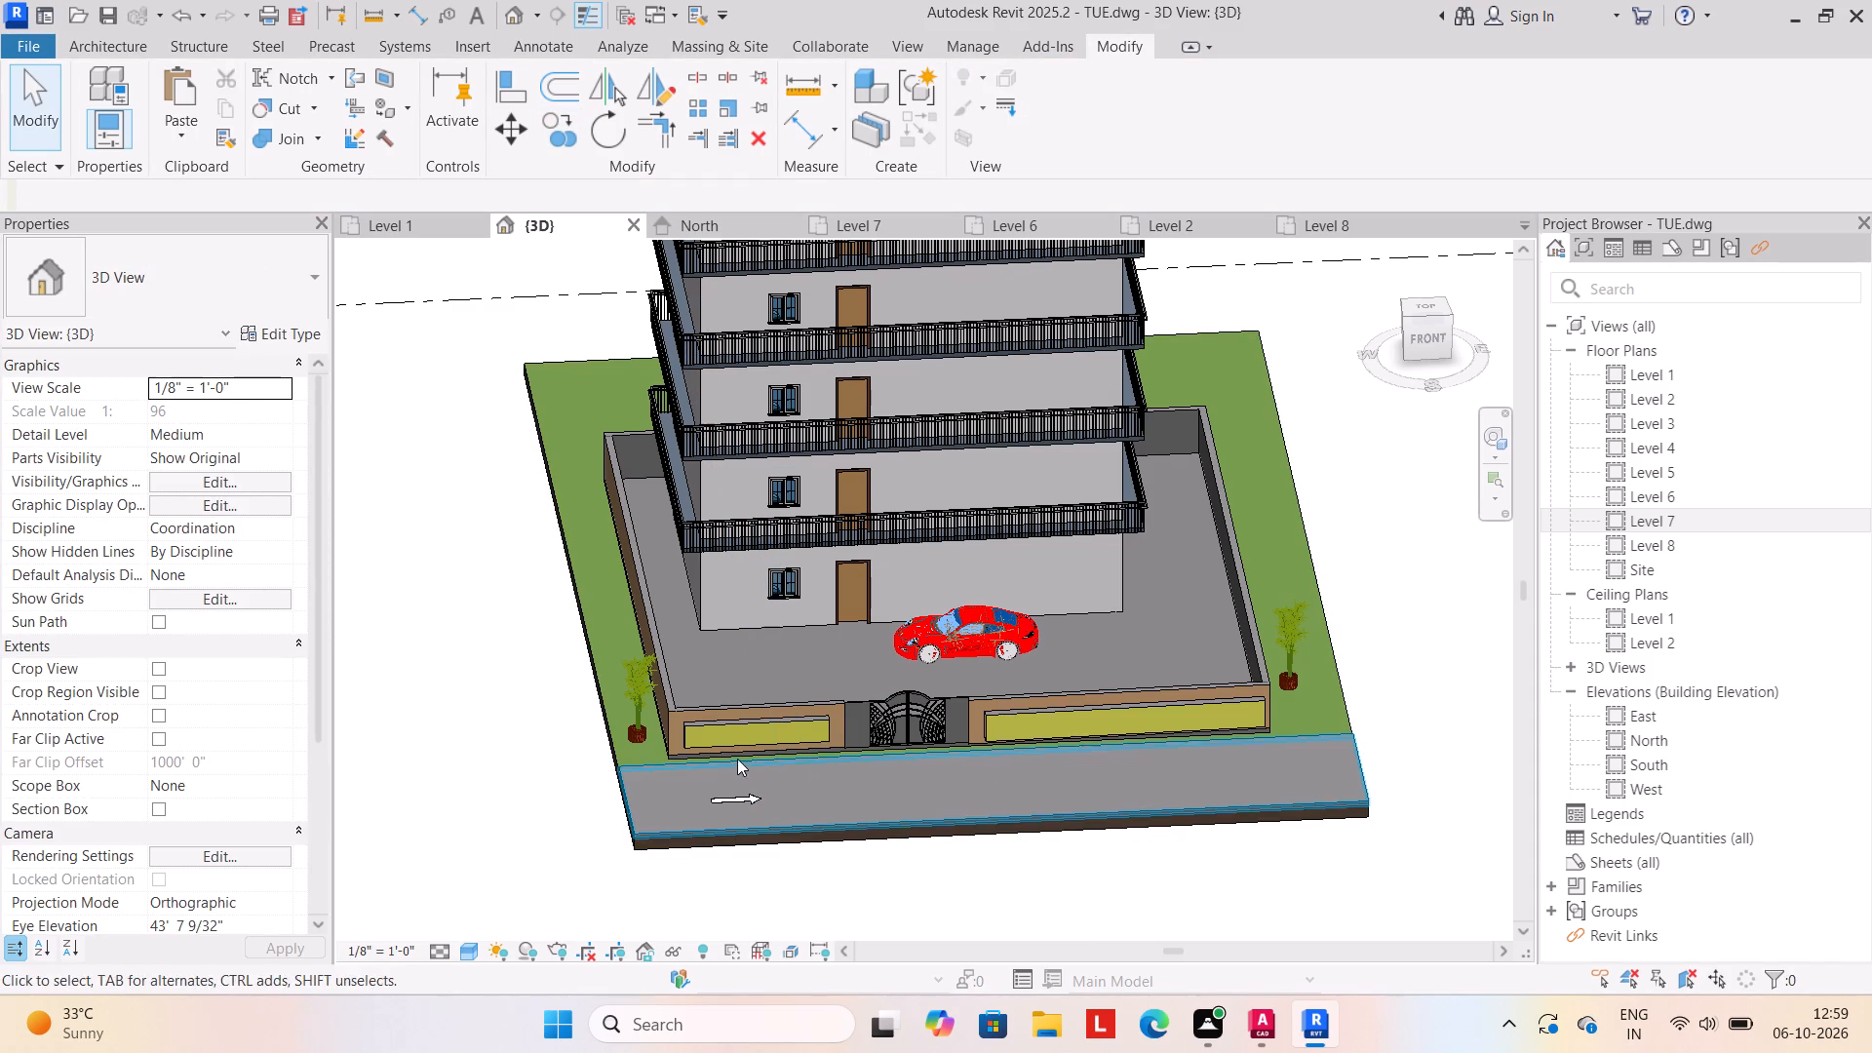
Copy the road's direction arrow four times in a row along the road, spaced about 14' apart.
left_click(737, 798)
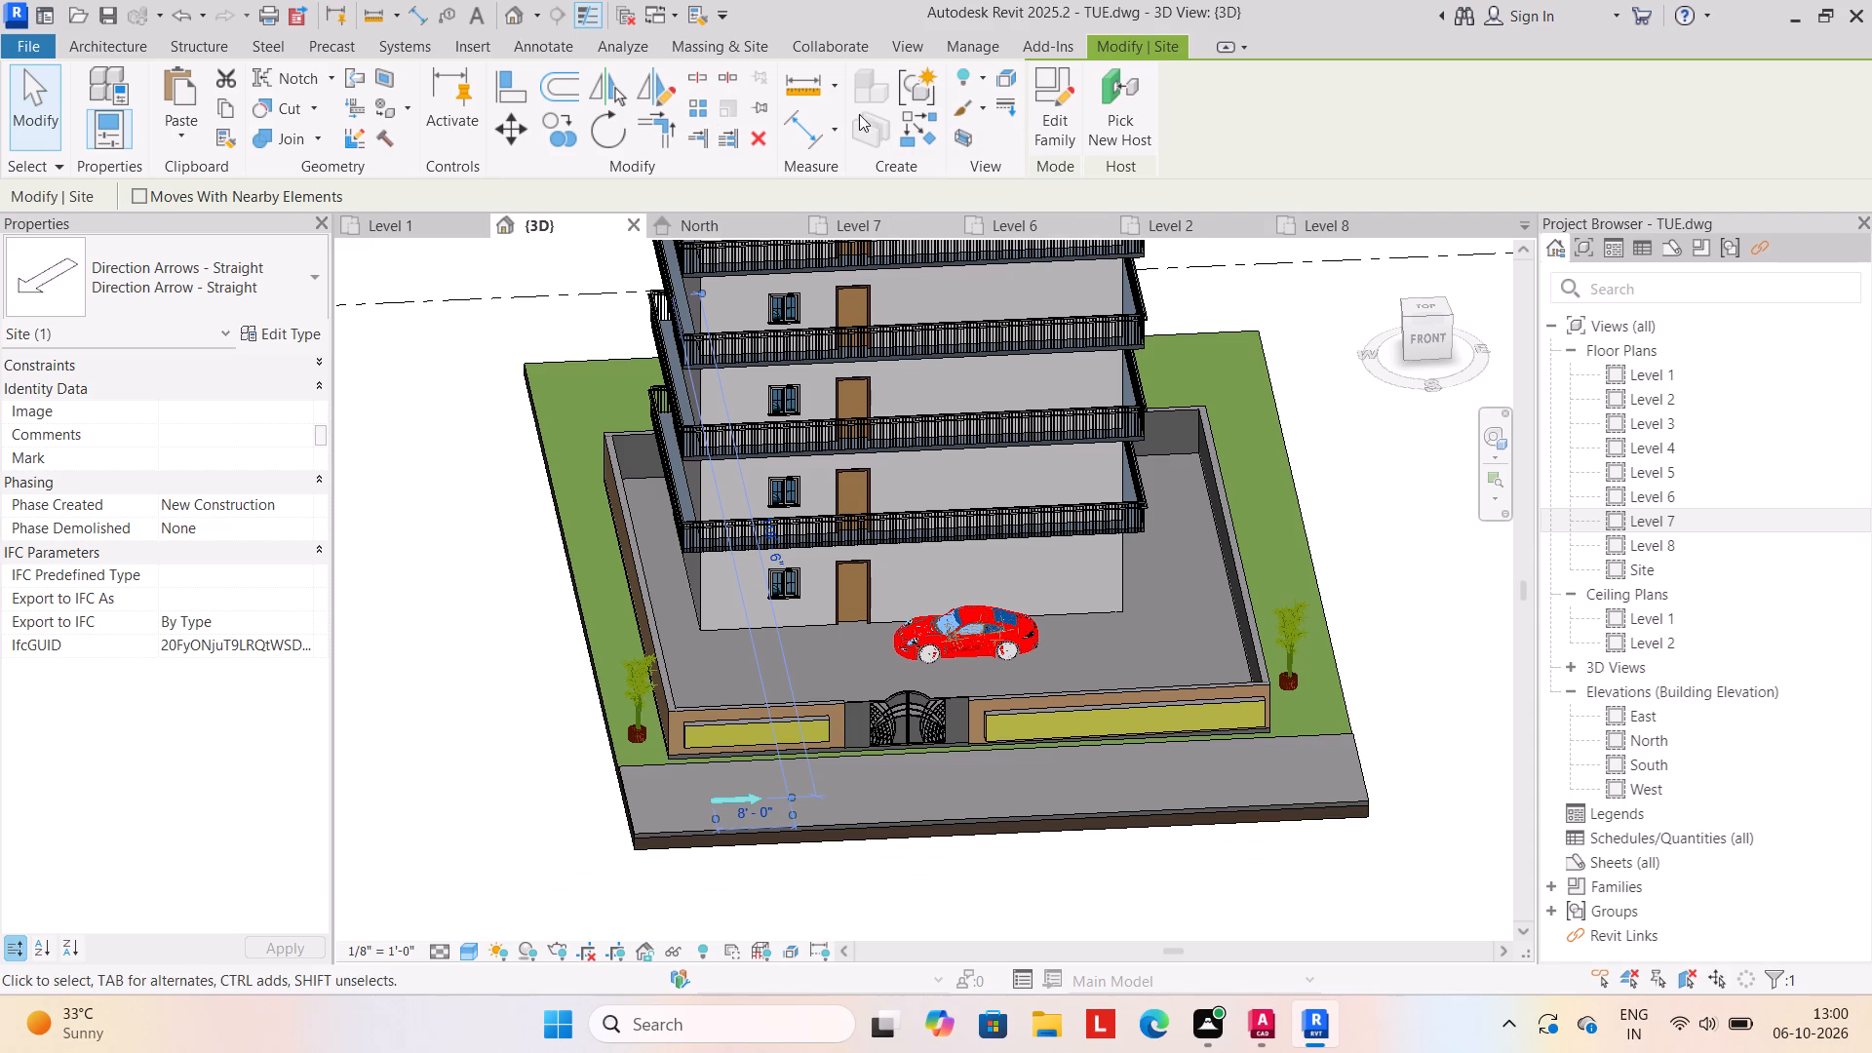
left_click(560, 121)
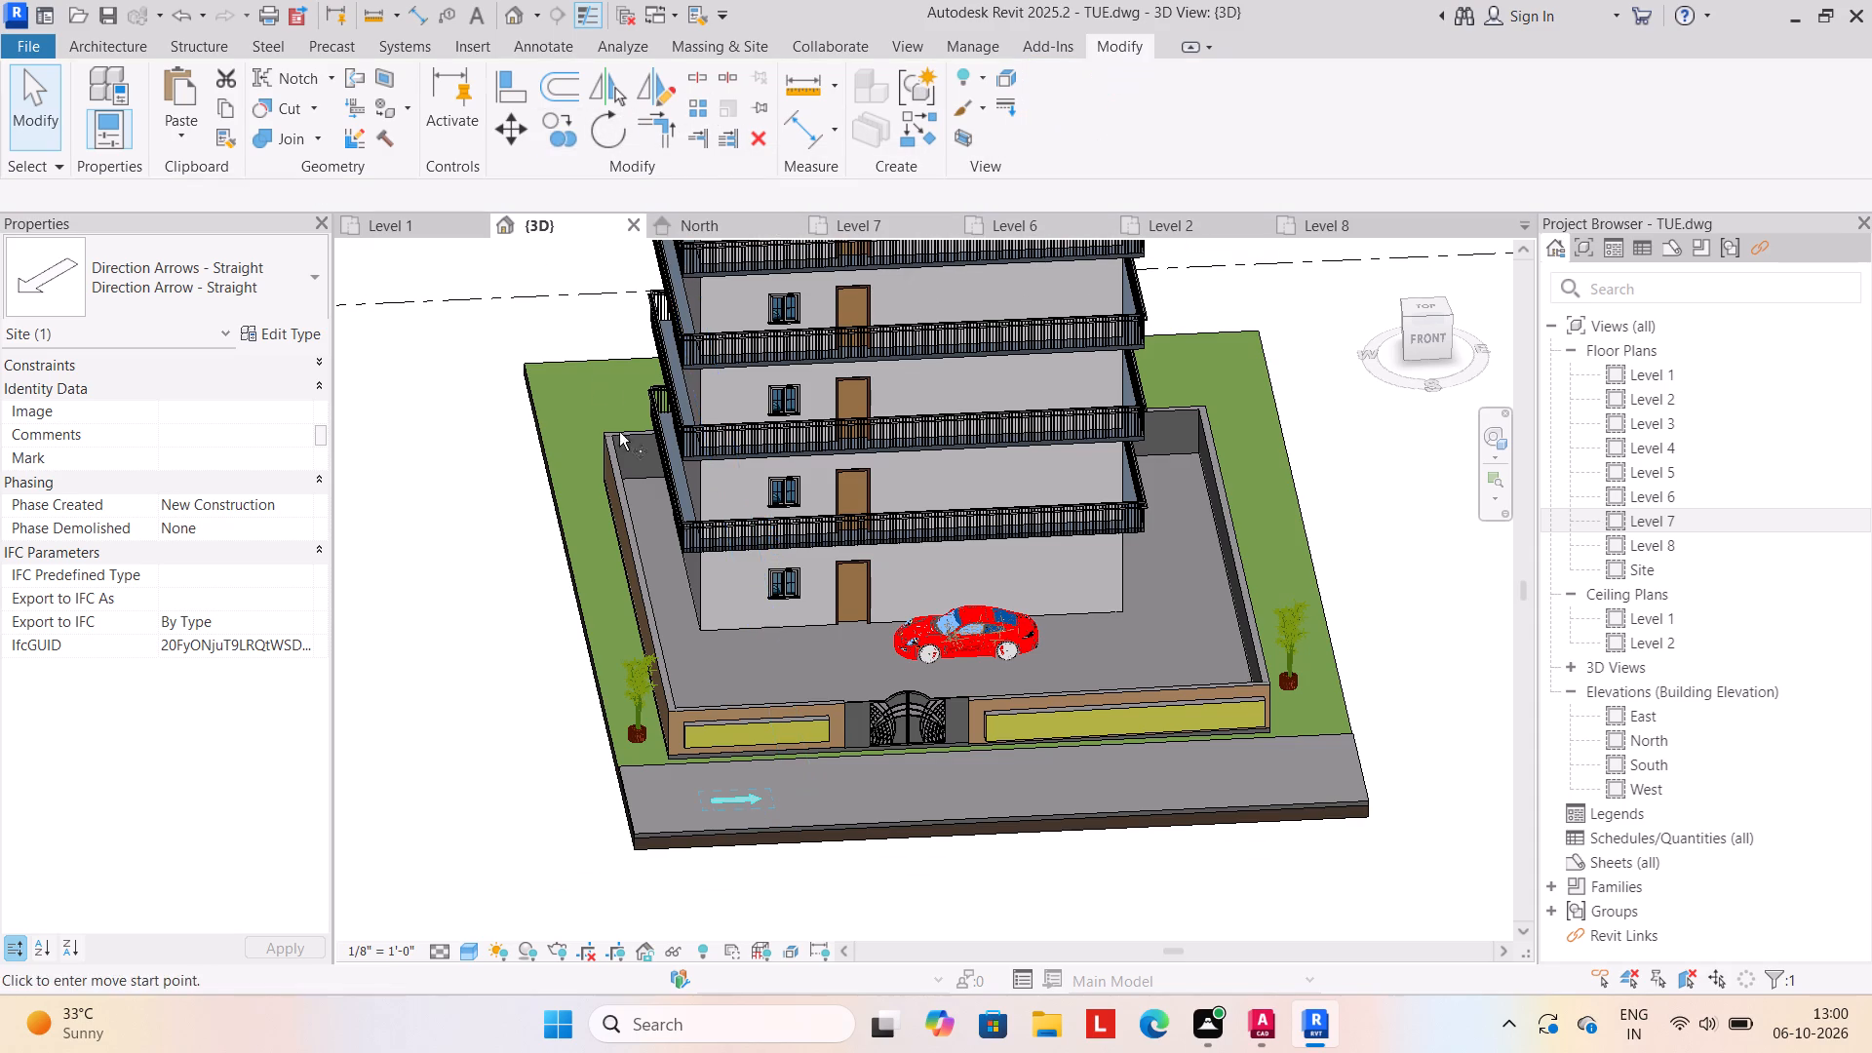
left_click(753, 800)
left_click(905, 798)
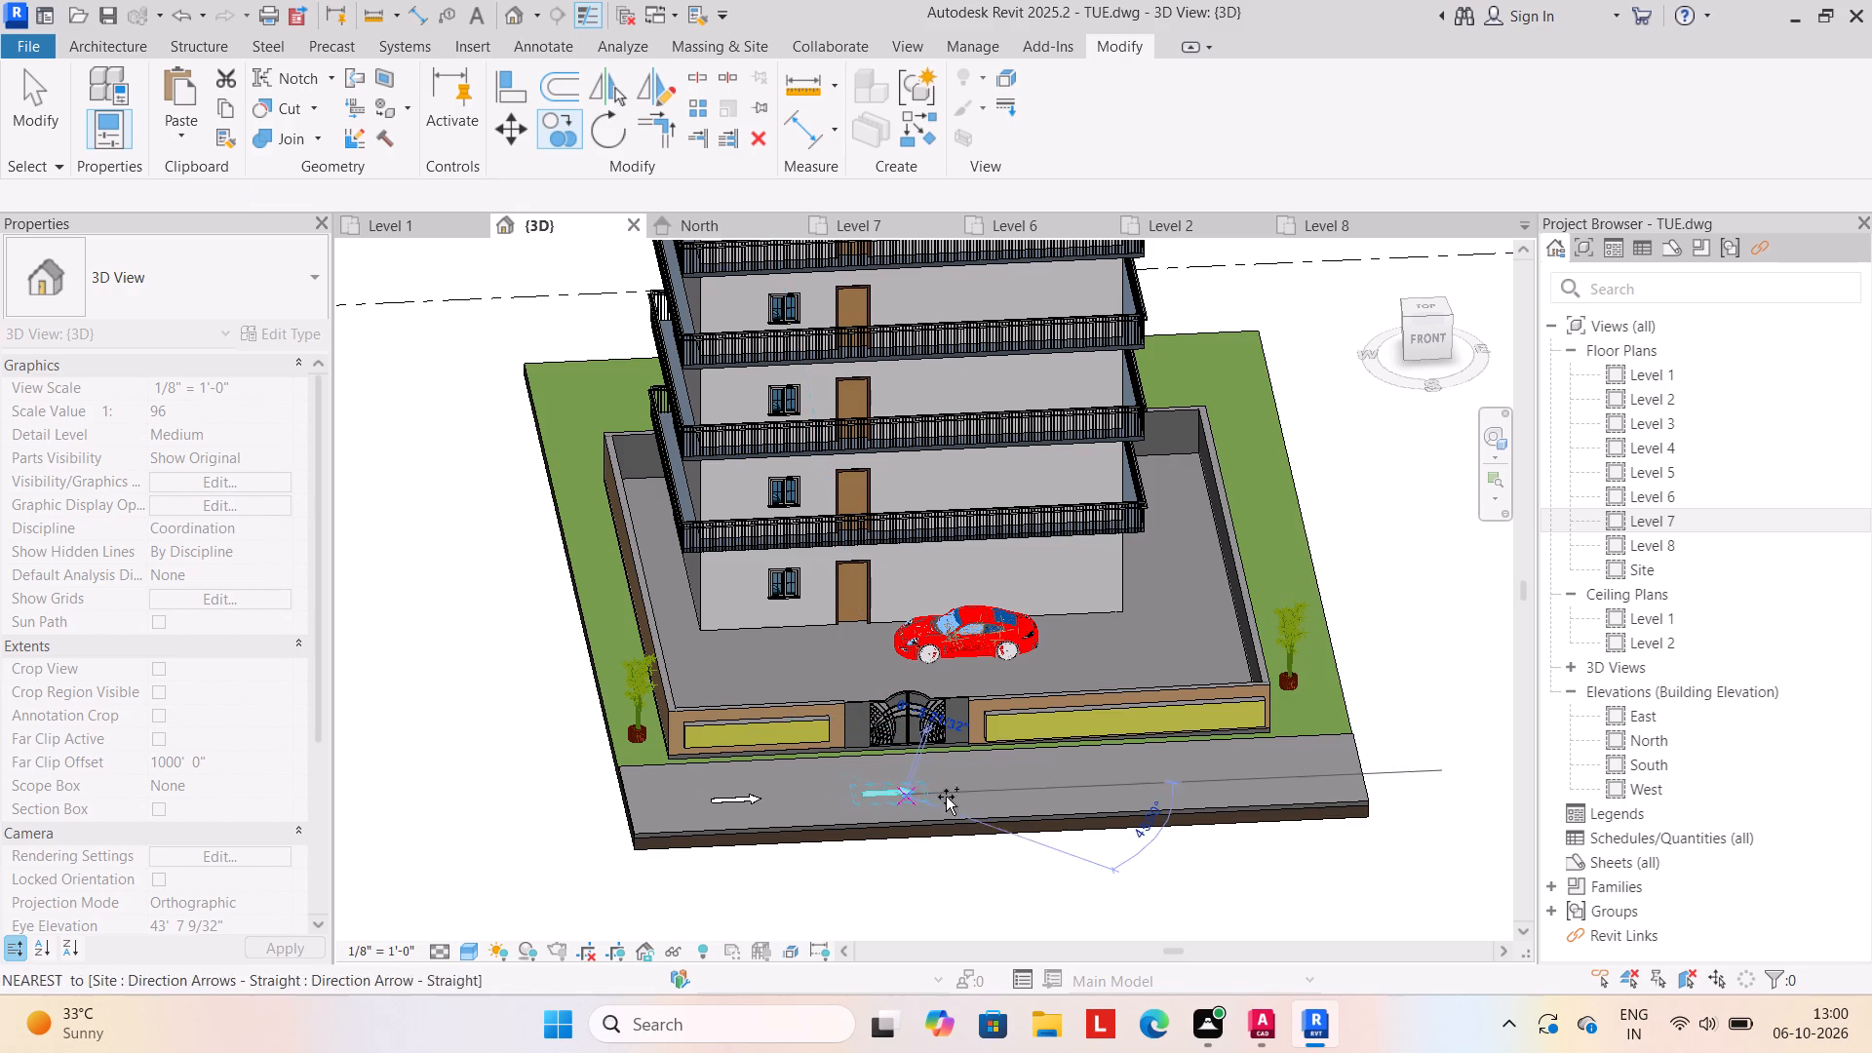
left_click(1048, 784)
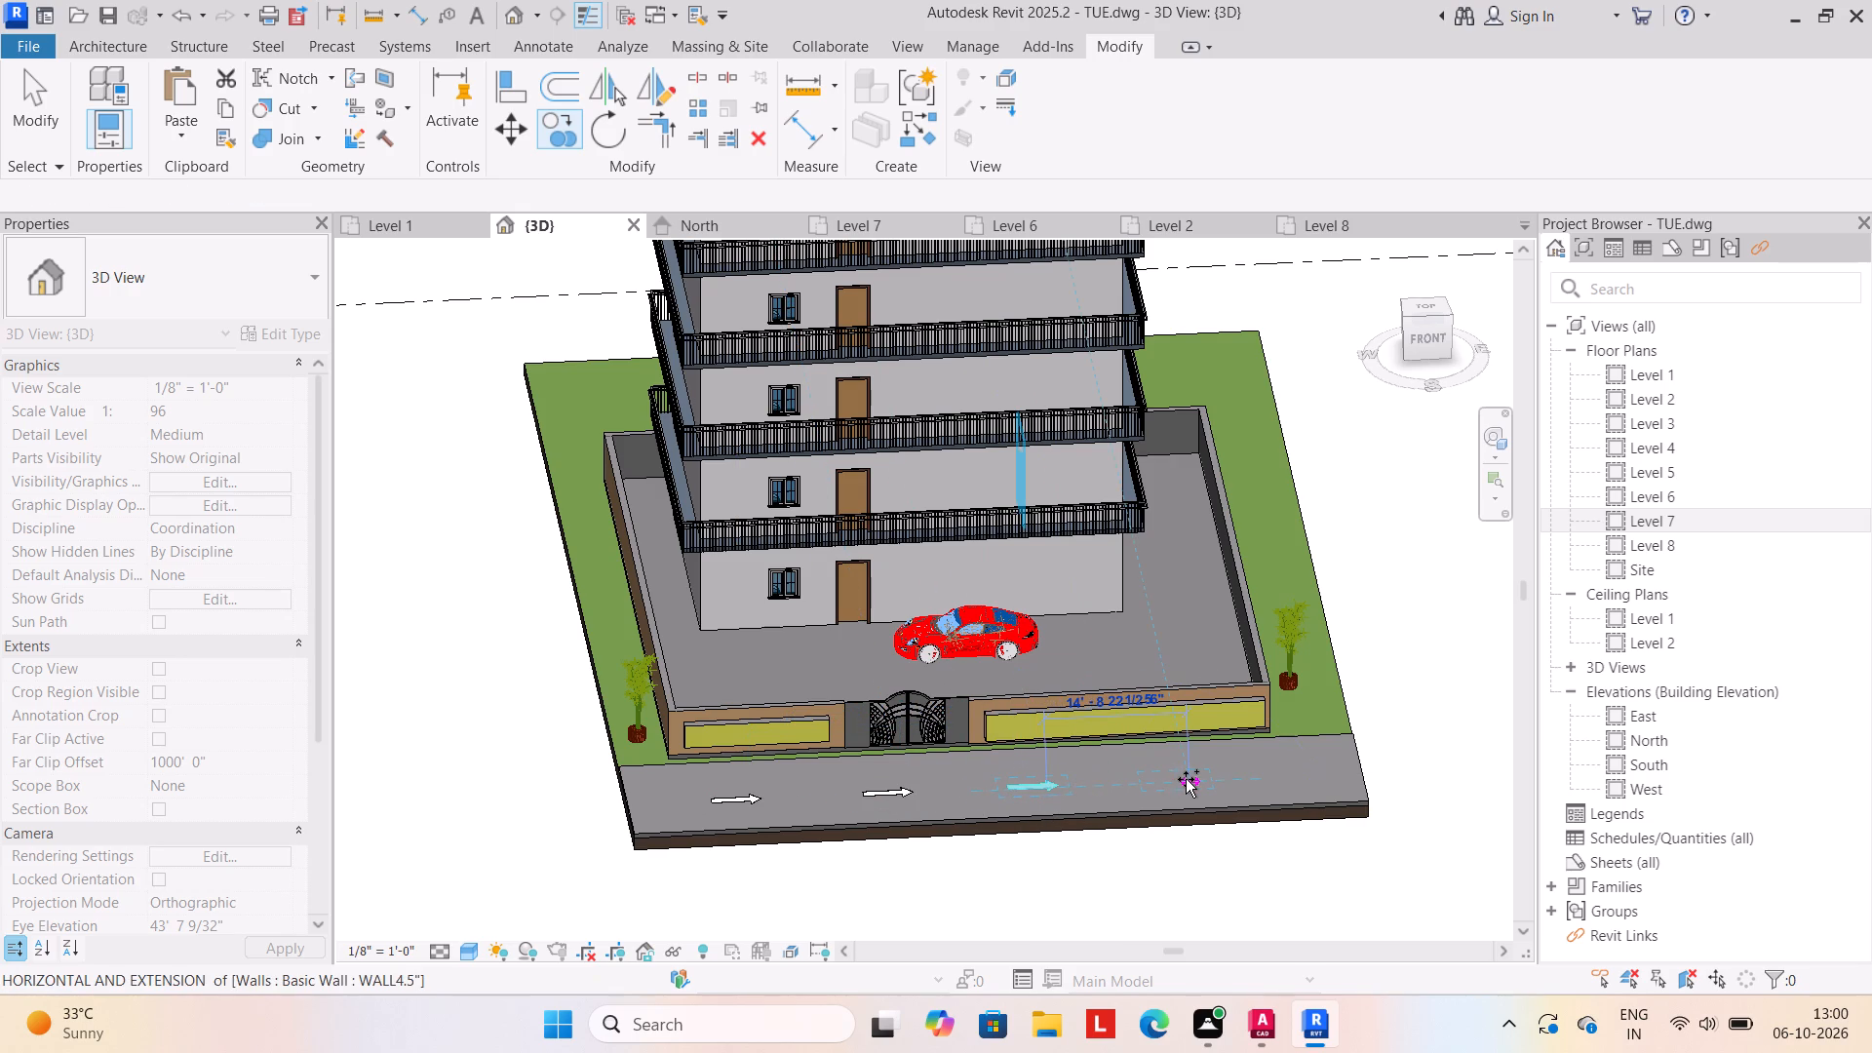
left_click(1179, 779)
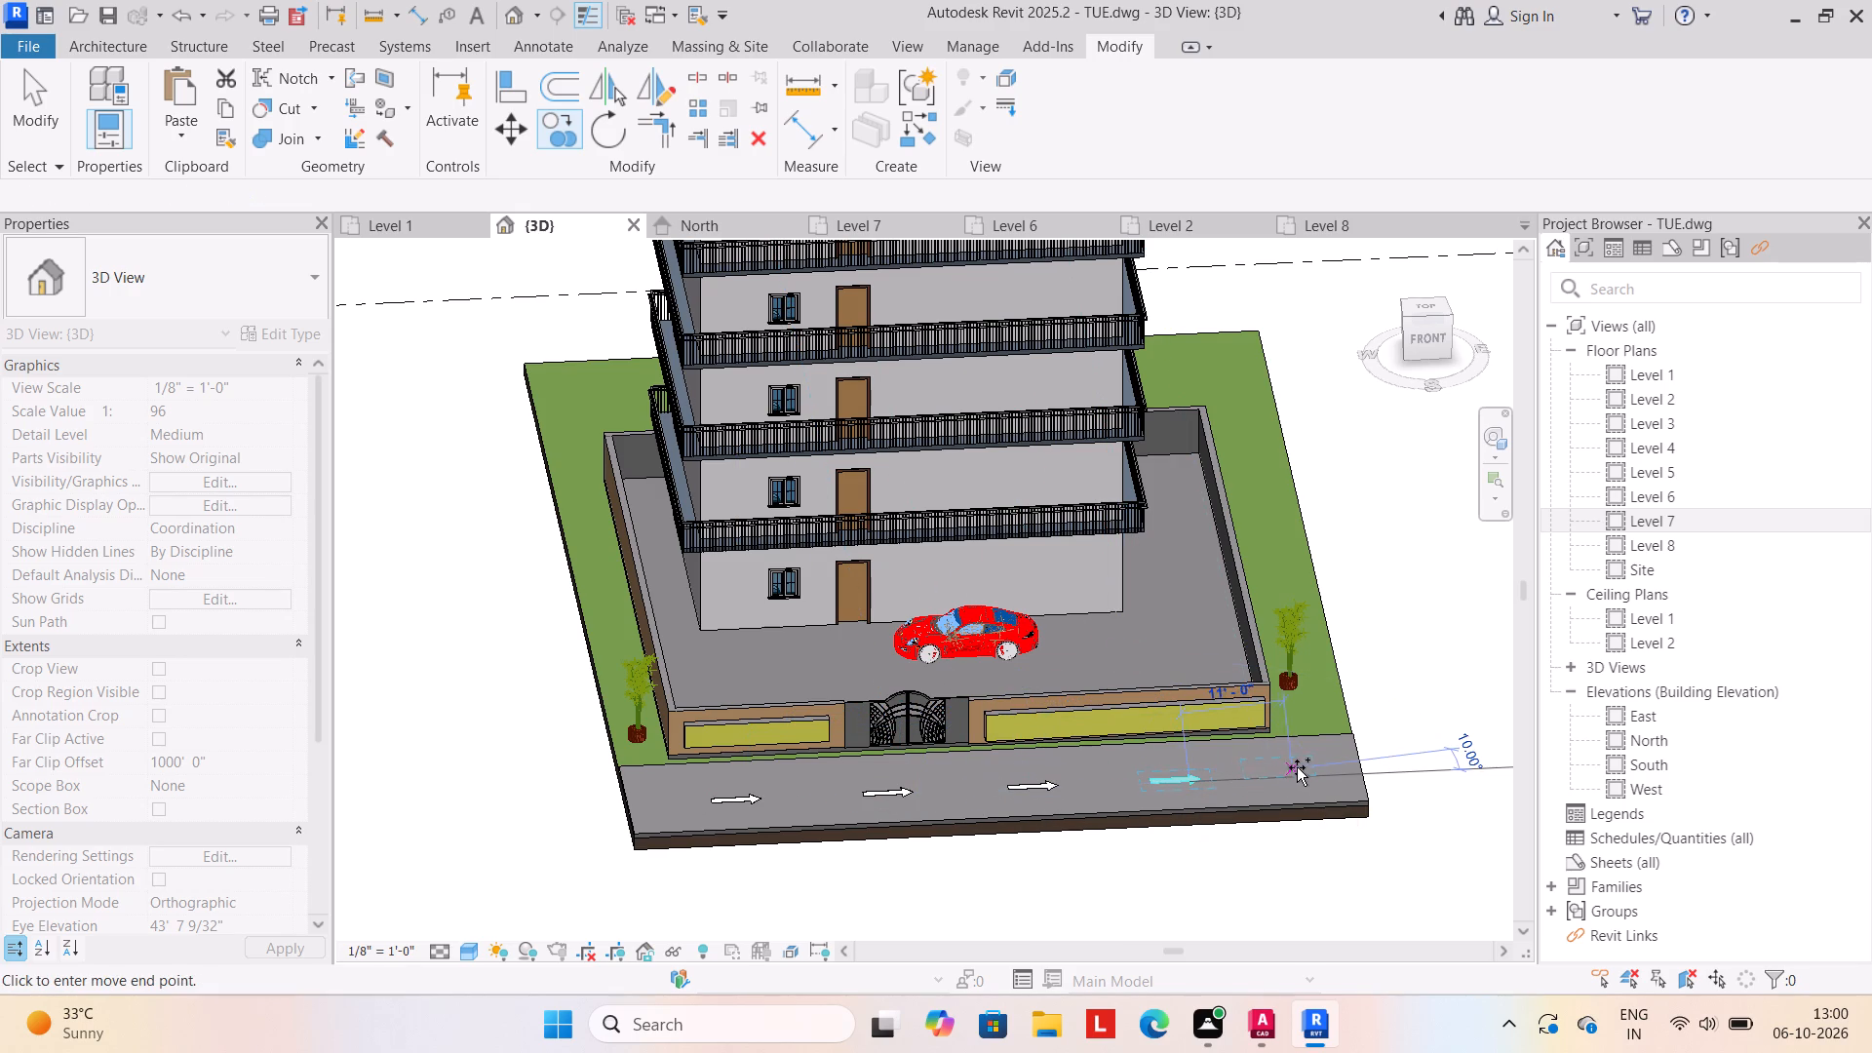
left_click(1313, 773)
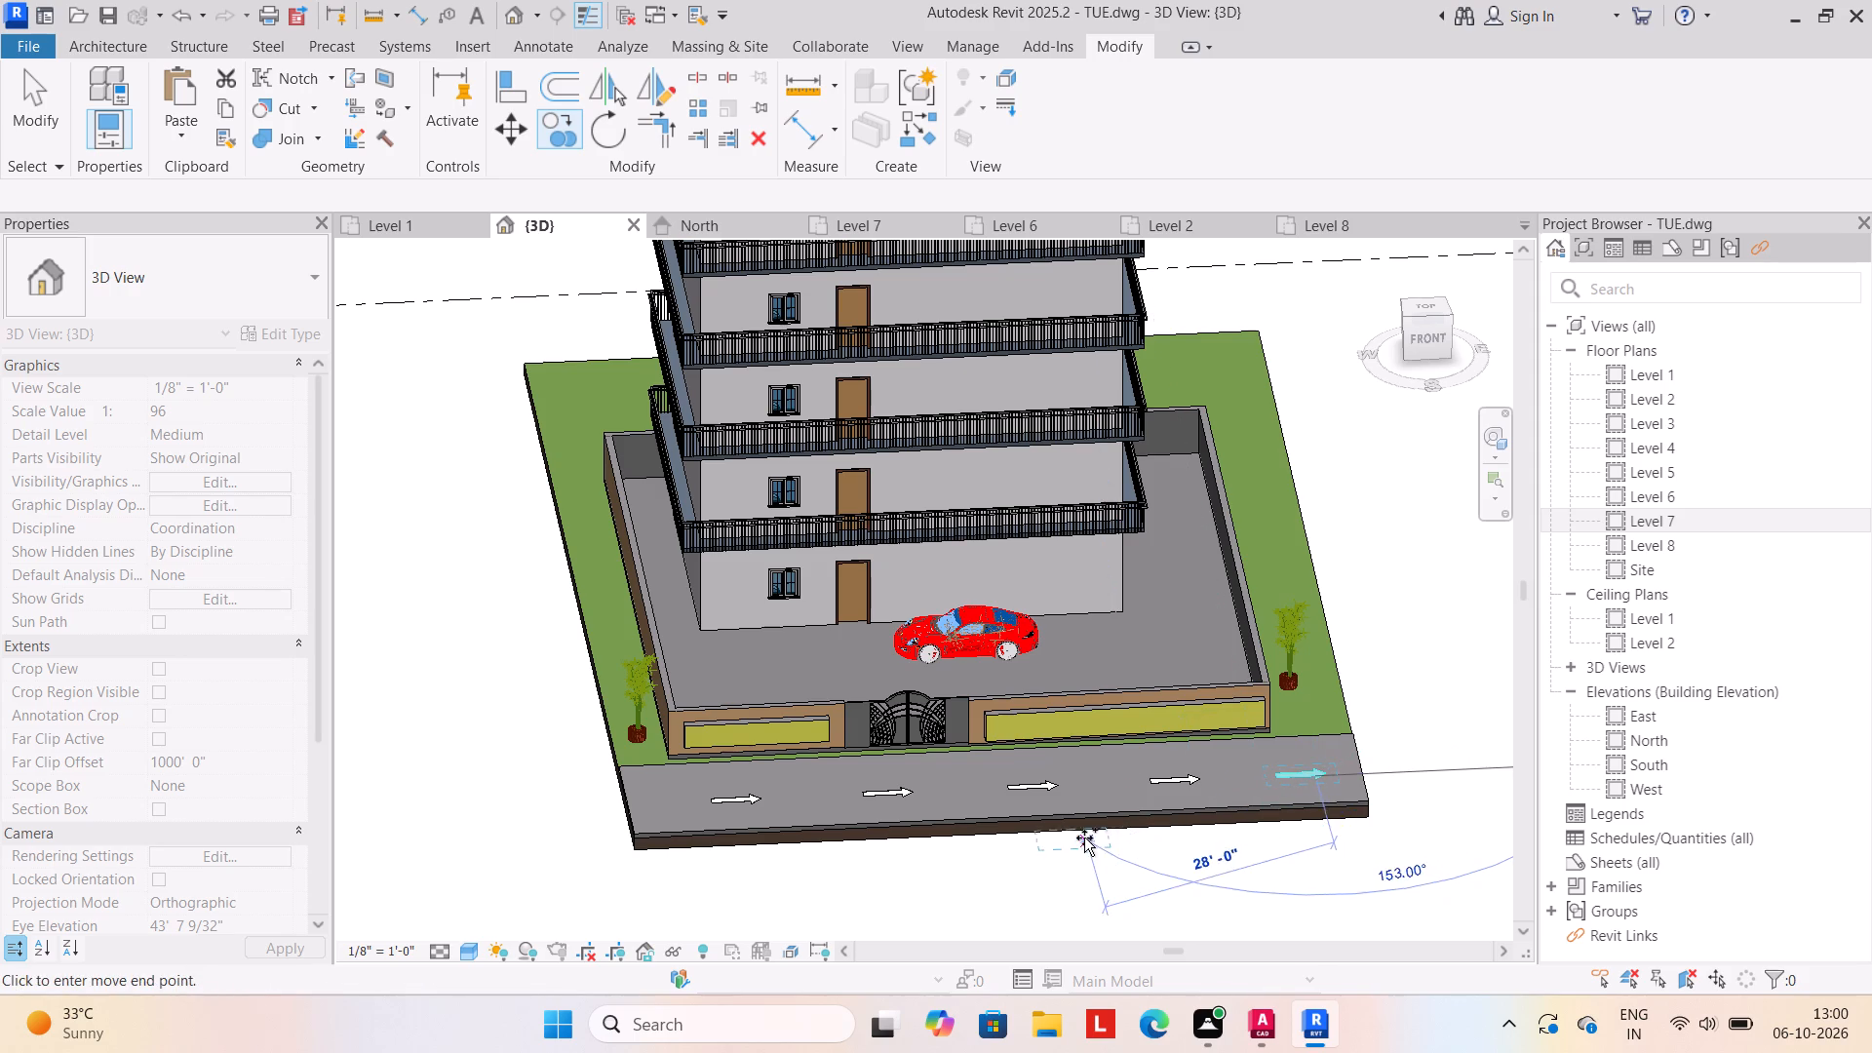
key("Escape")
key("Escape")
Examine the whole building, compound wall and arrow-marked road from several viewing angles.
scroll(1027, 879, "down", 2)
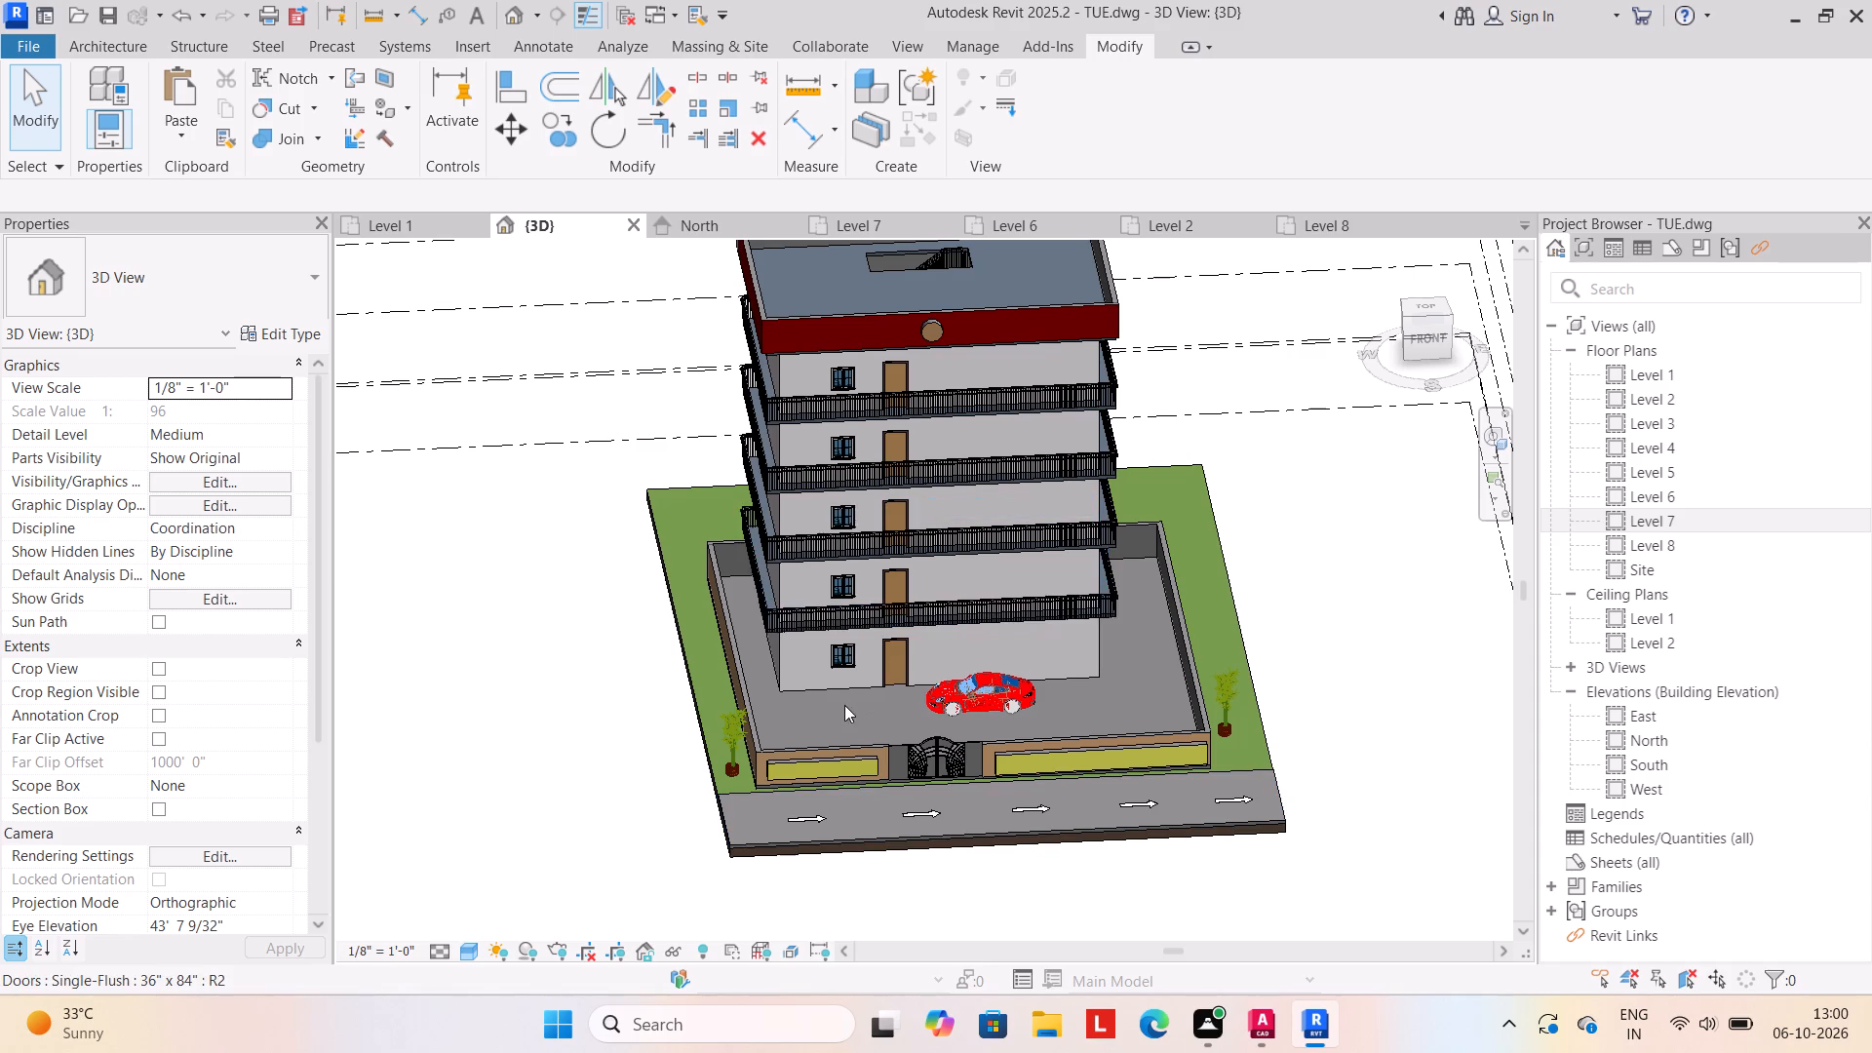
scroll(838, 707, "down", 1)
middle_click_drag(692, 863, 699, 785, "shift")
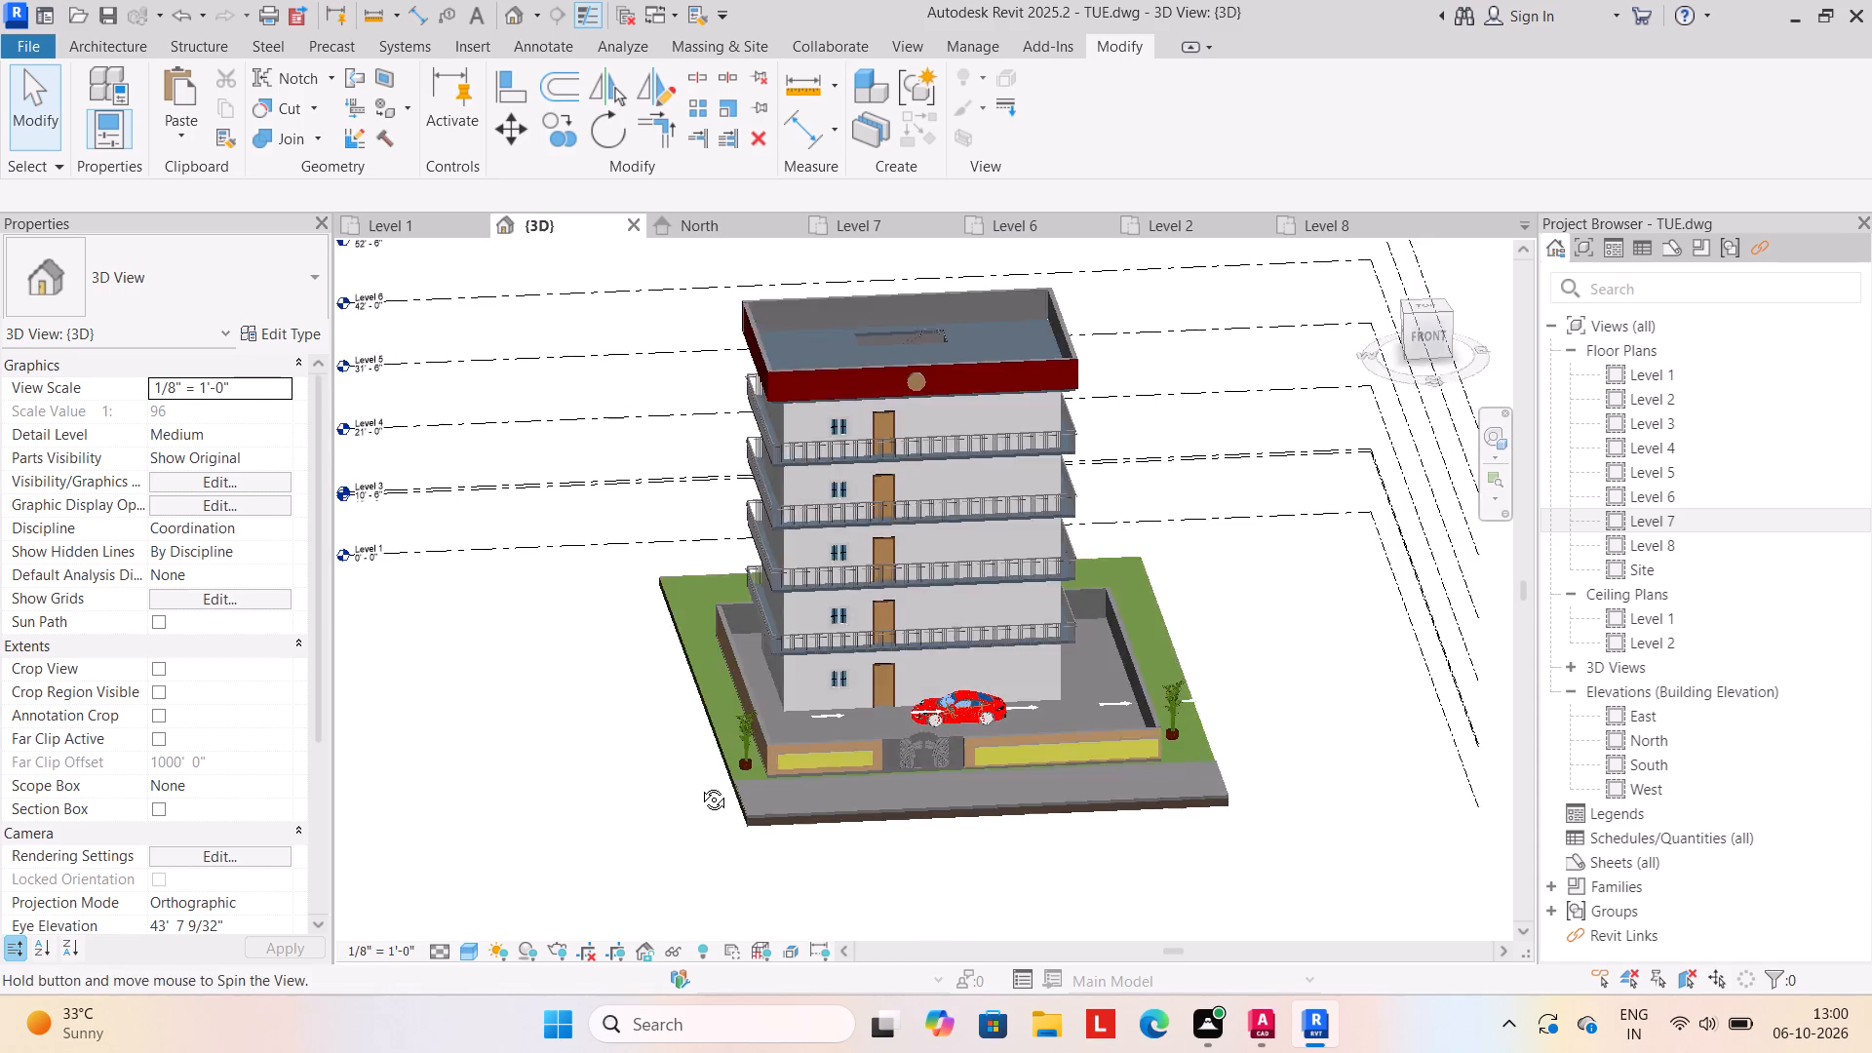
middle_click_drag(699, 785, 696, 779, "shift")
middle_click_drag(996, 857, 990, 829, "shift")
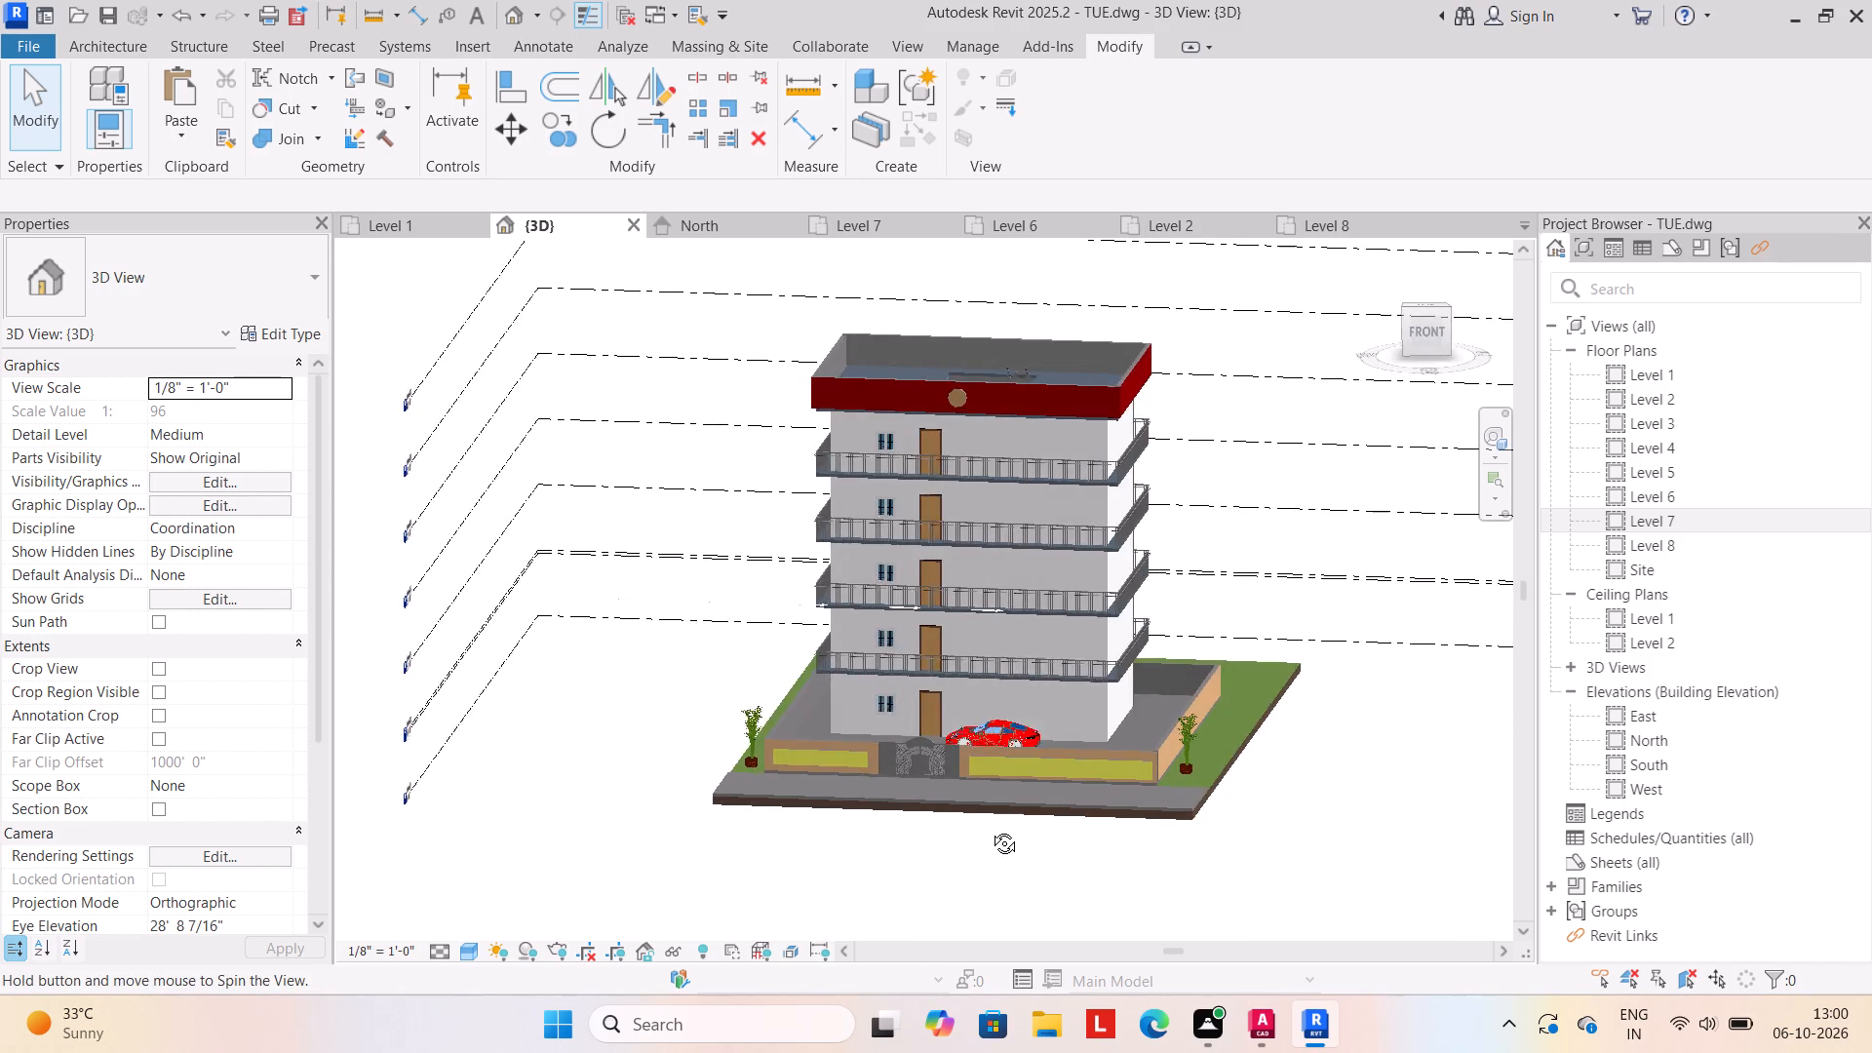
middle_click_drag(990, 829, 995, 819, "shift")
scroll(995, 819, "up", 1)
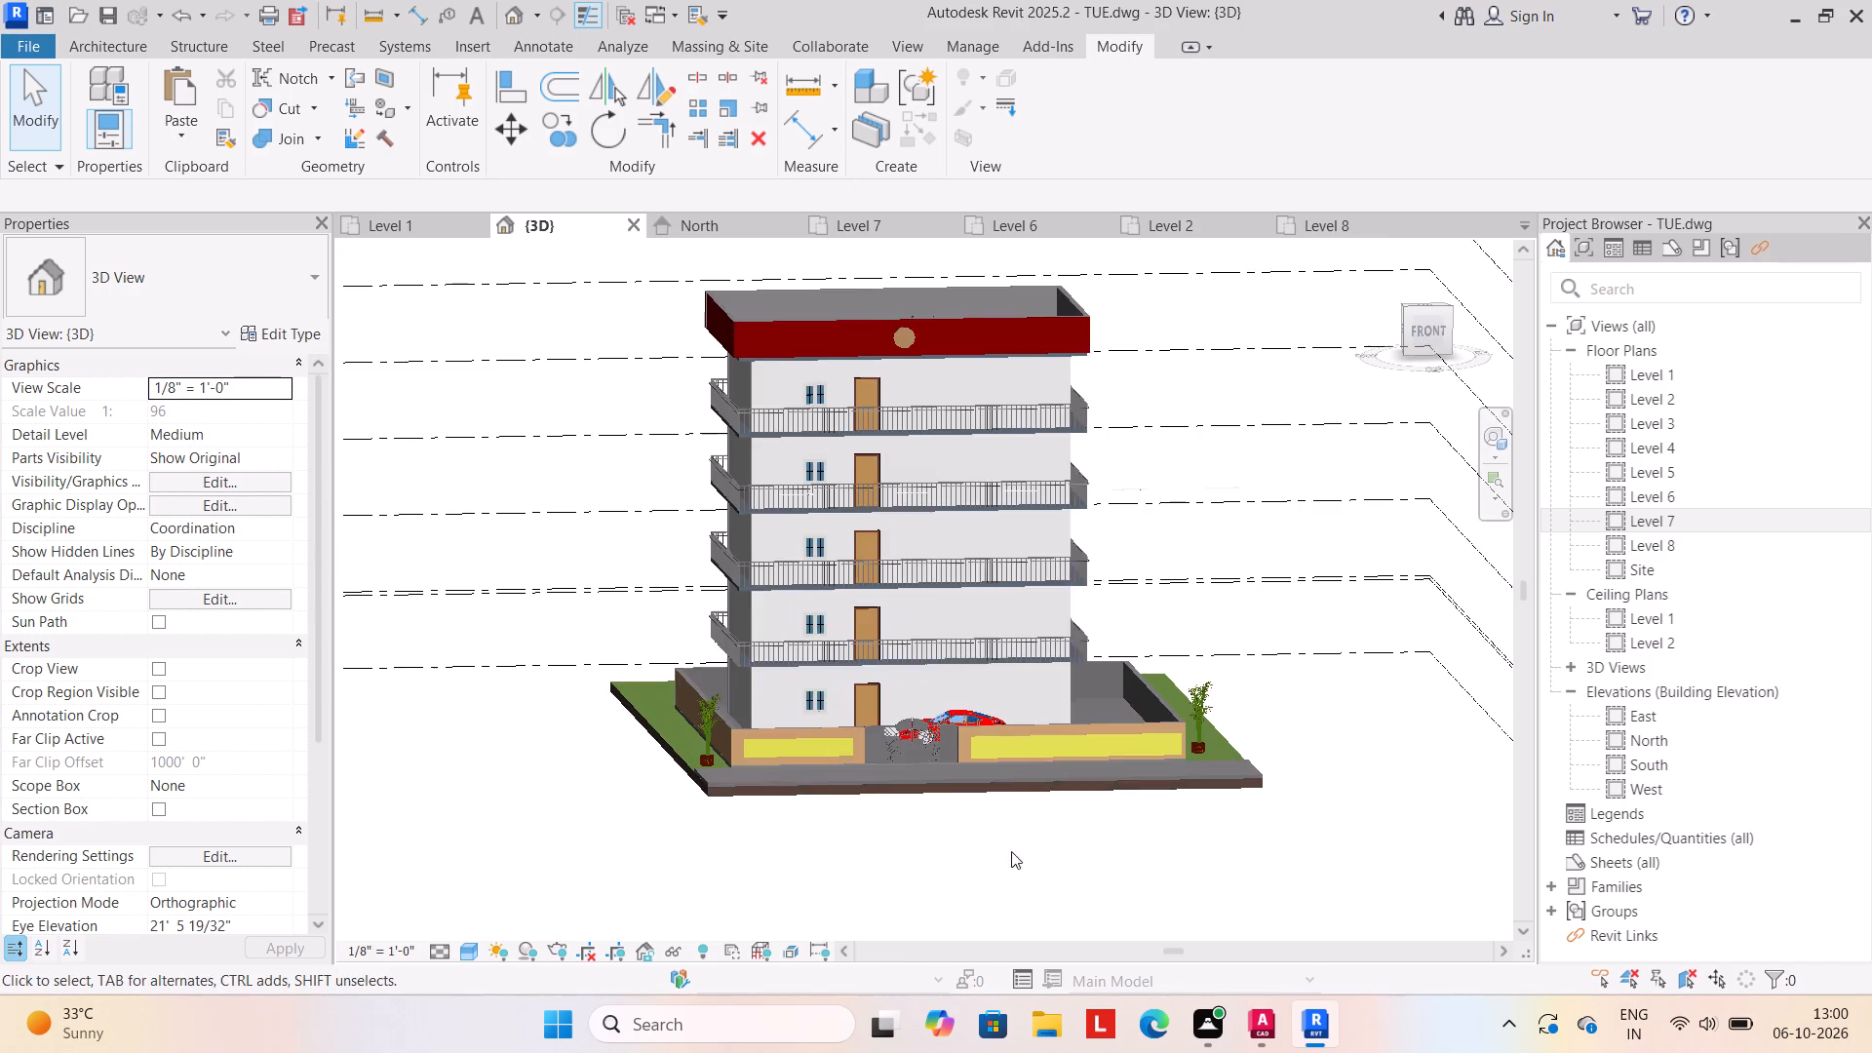
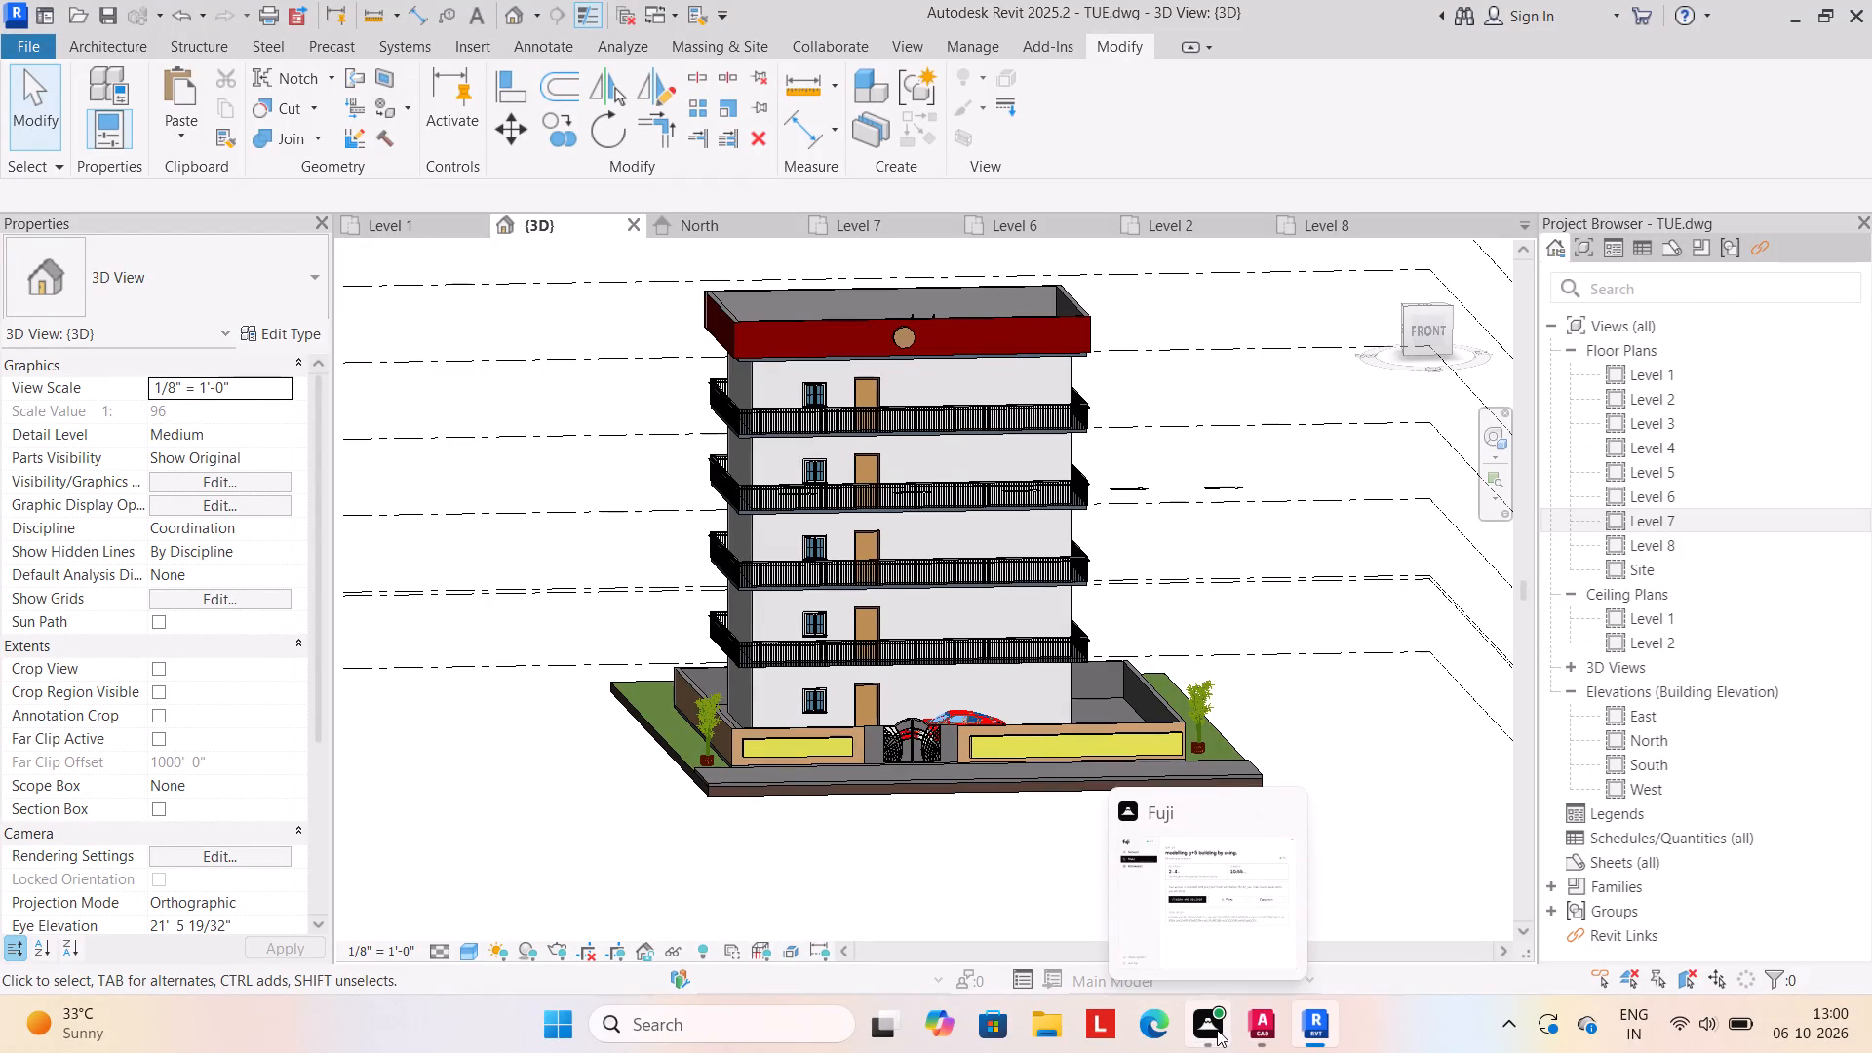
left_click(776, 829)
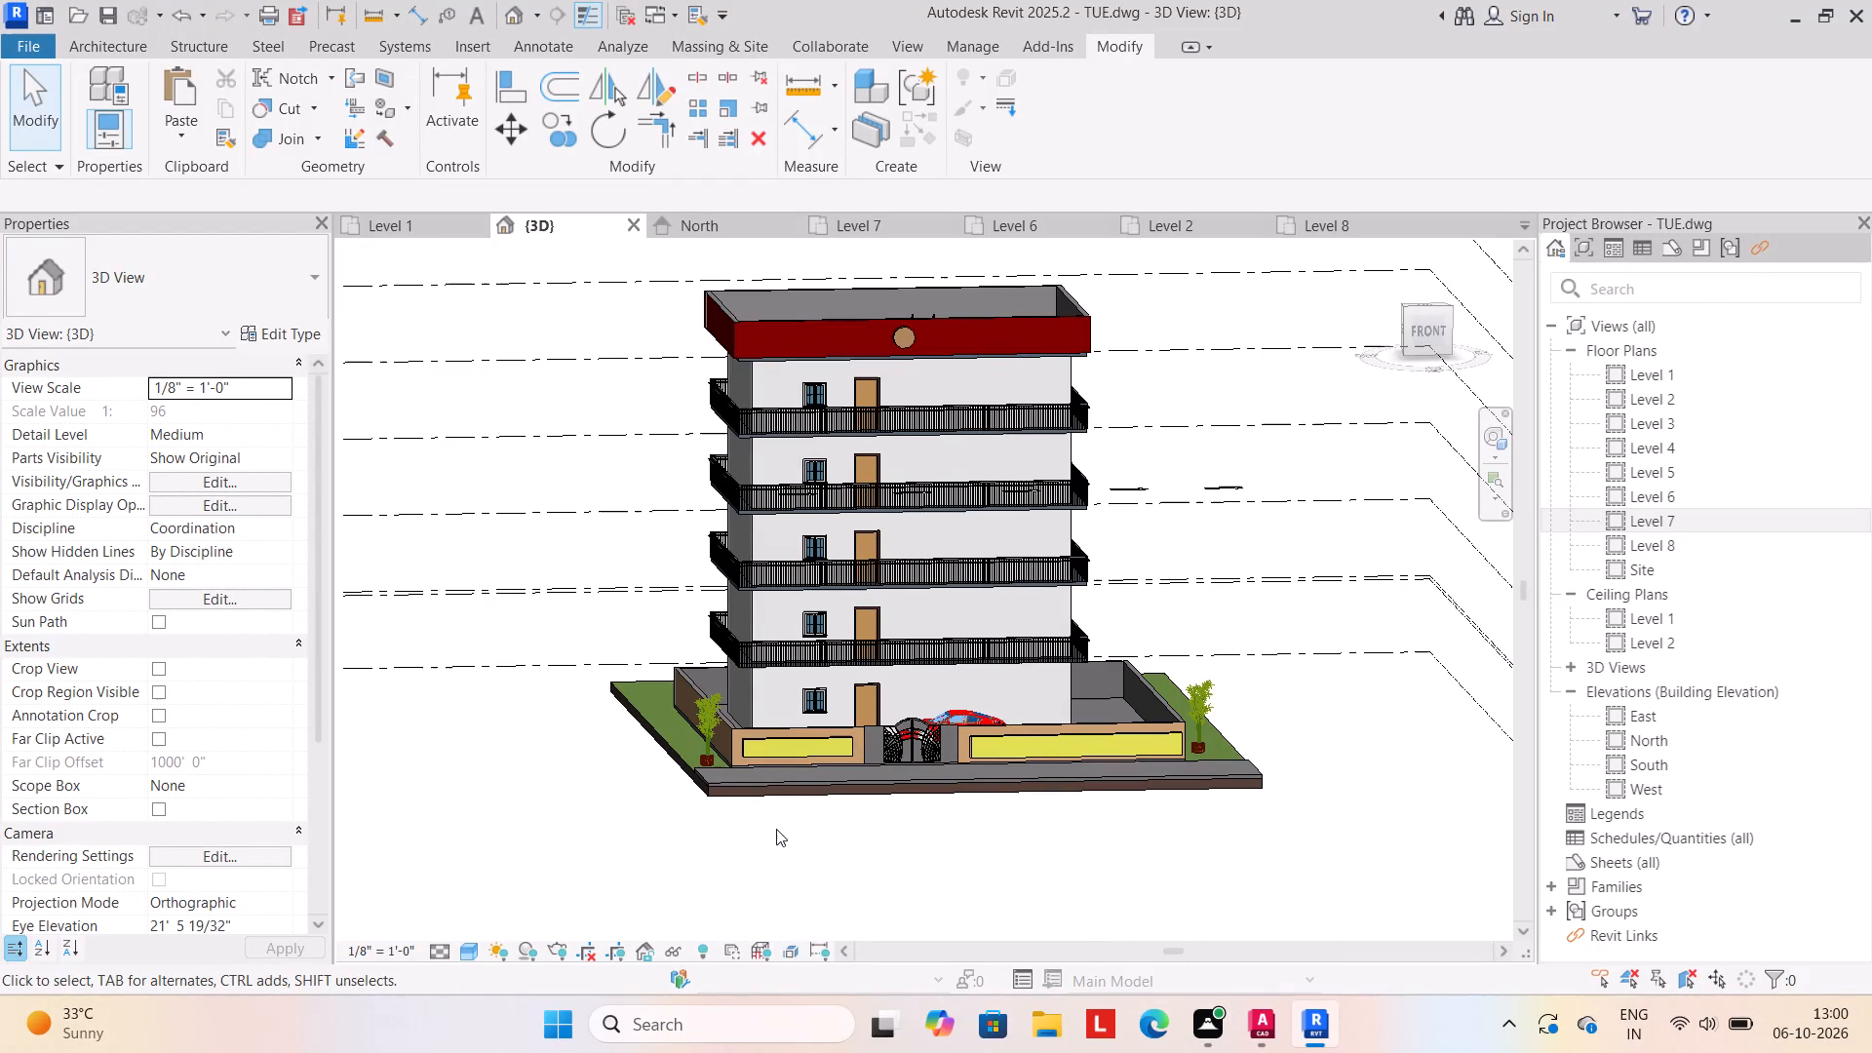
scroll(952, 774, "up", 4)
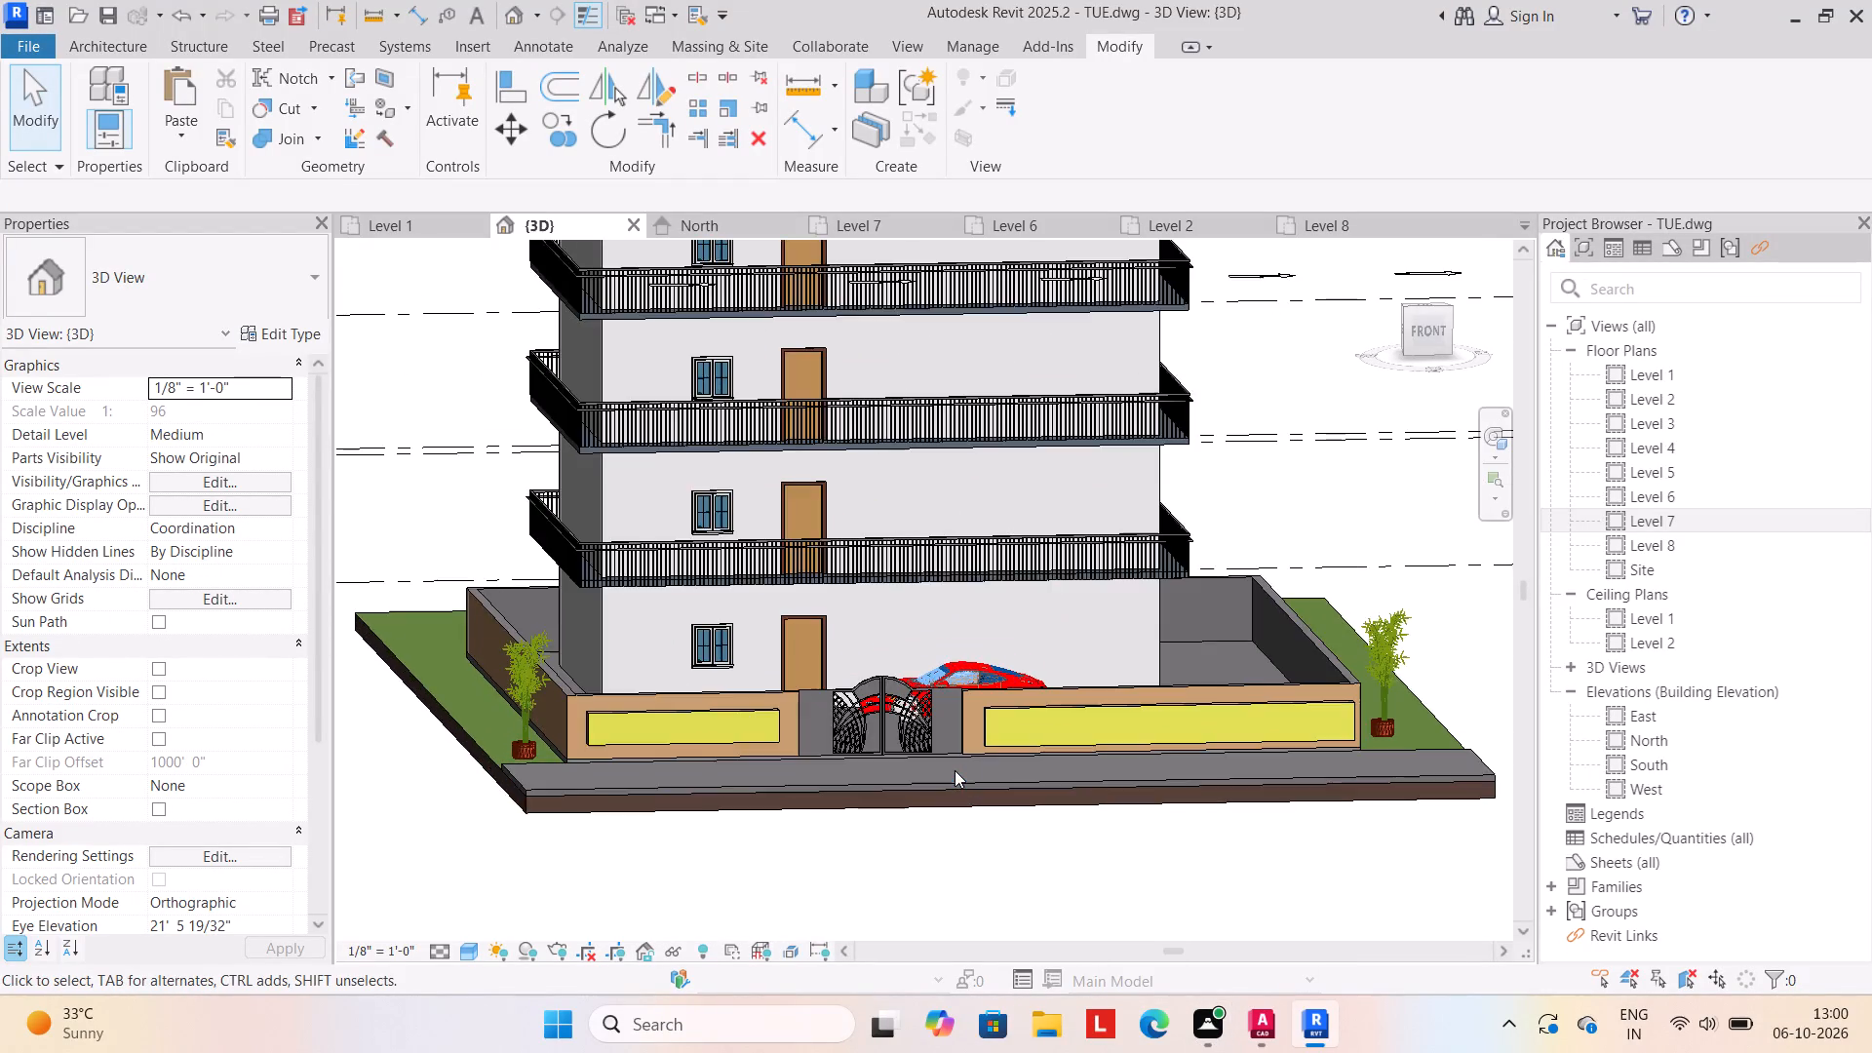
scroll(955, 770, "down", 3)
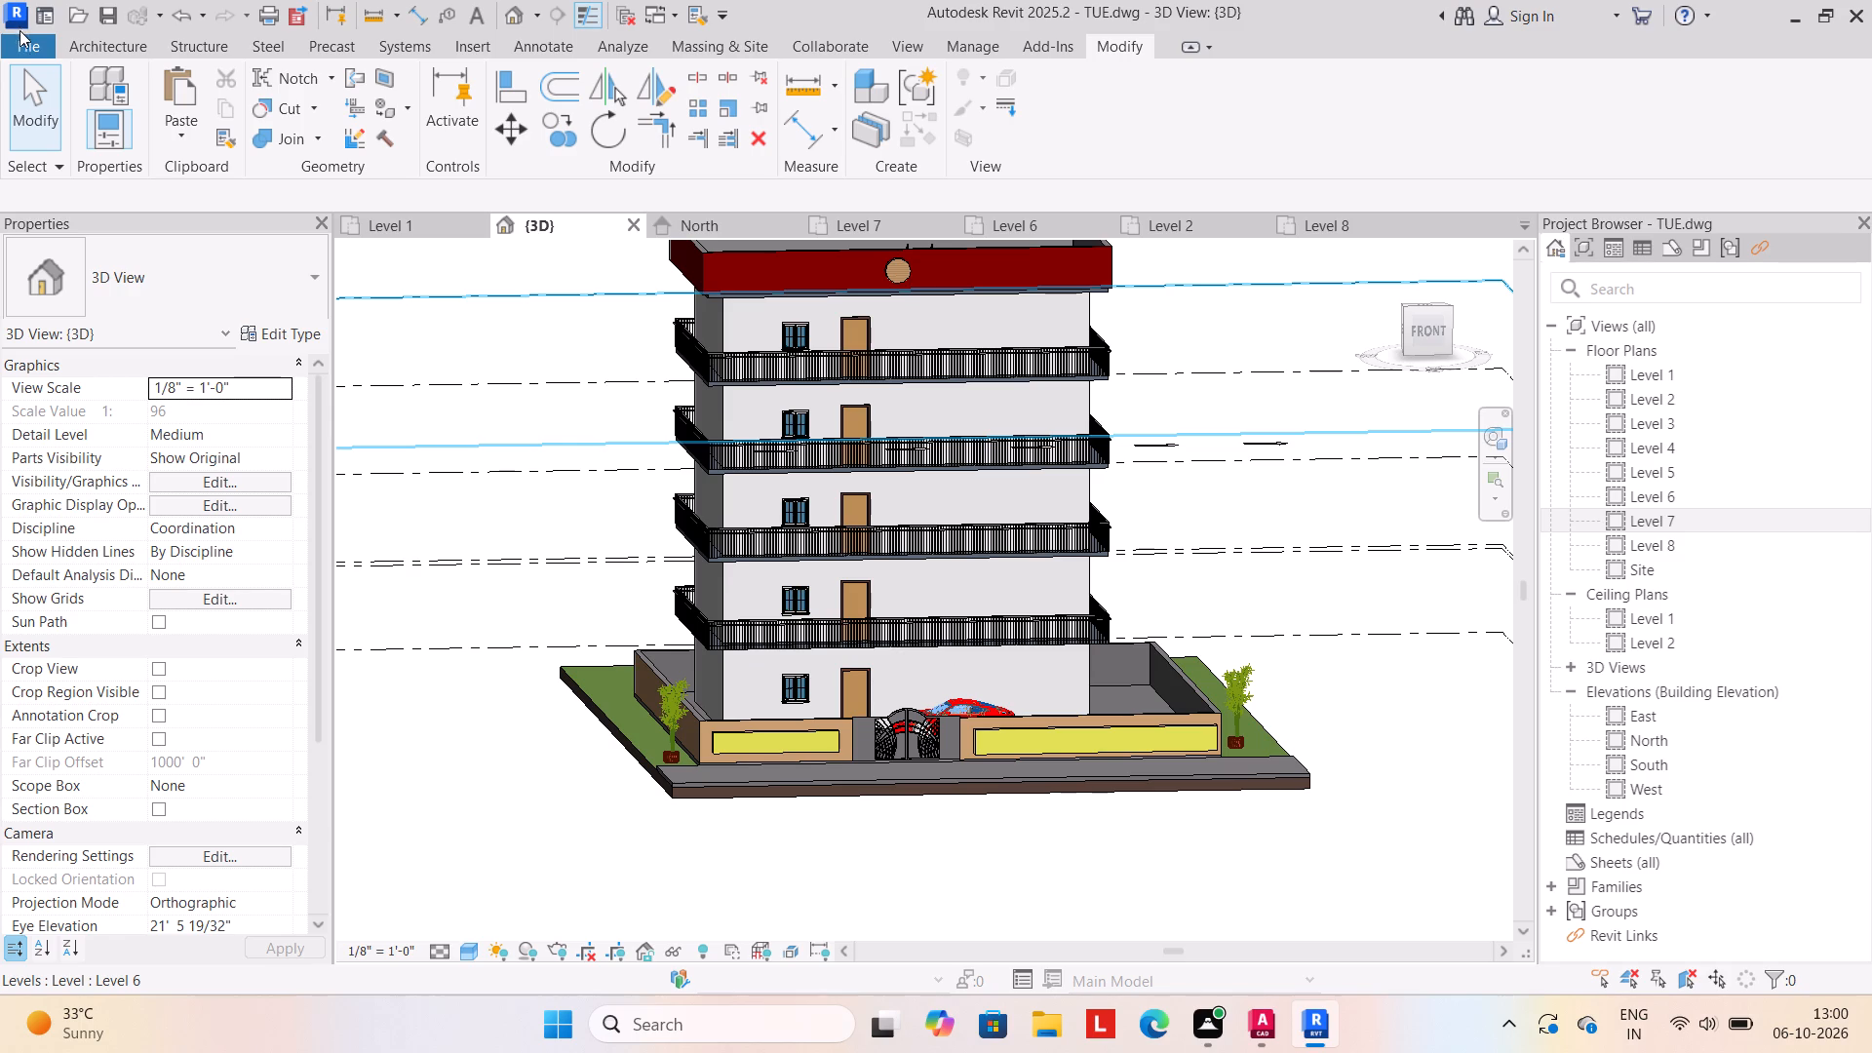
Save the building model as a Revit project file named TUE.dwg.rvt on the Desktop.
left_click(19, 34)
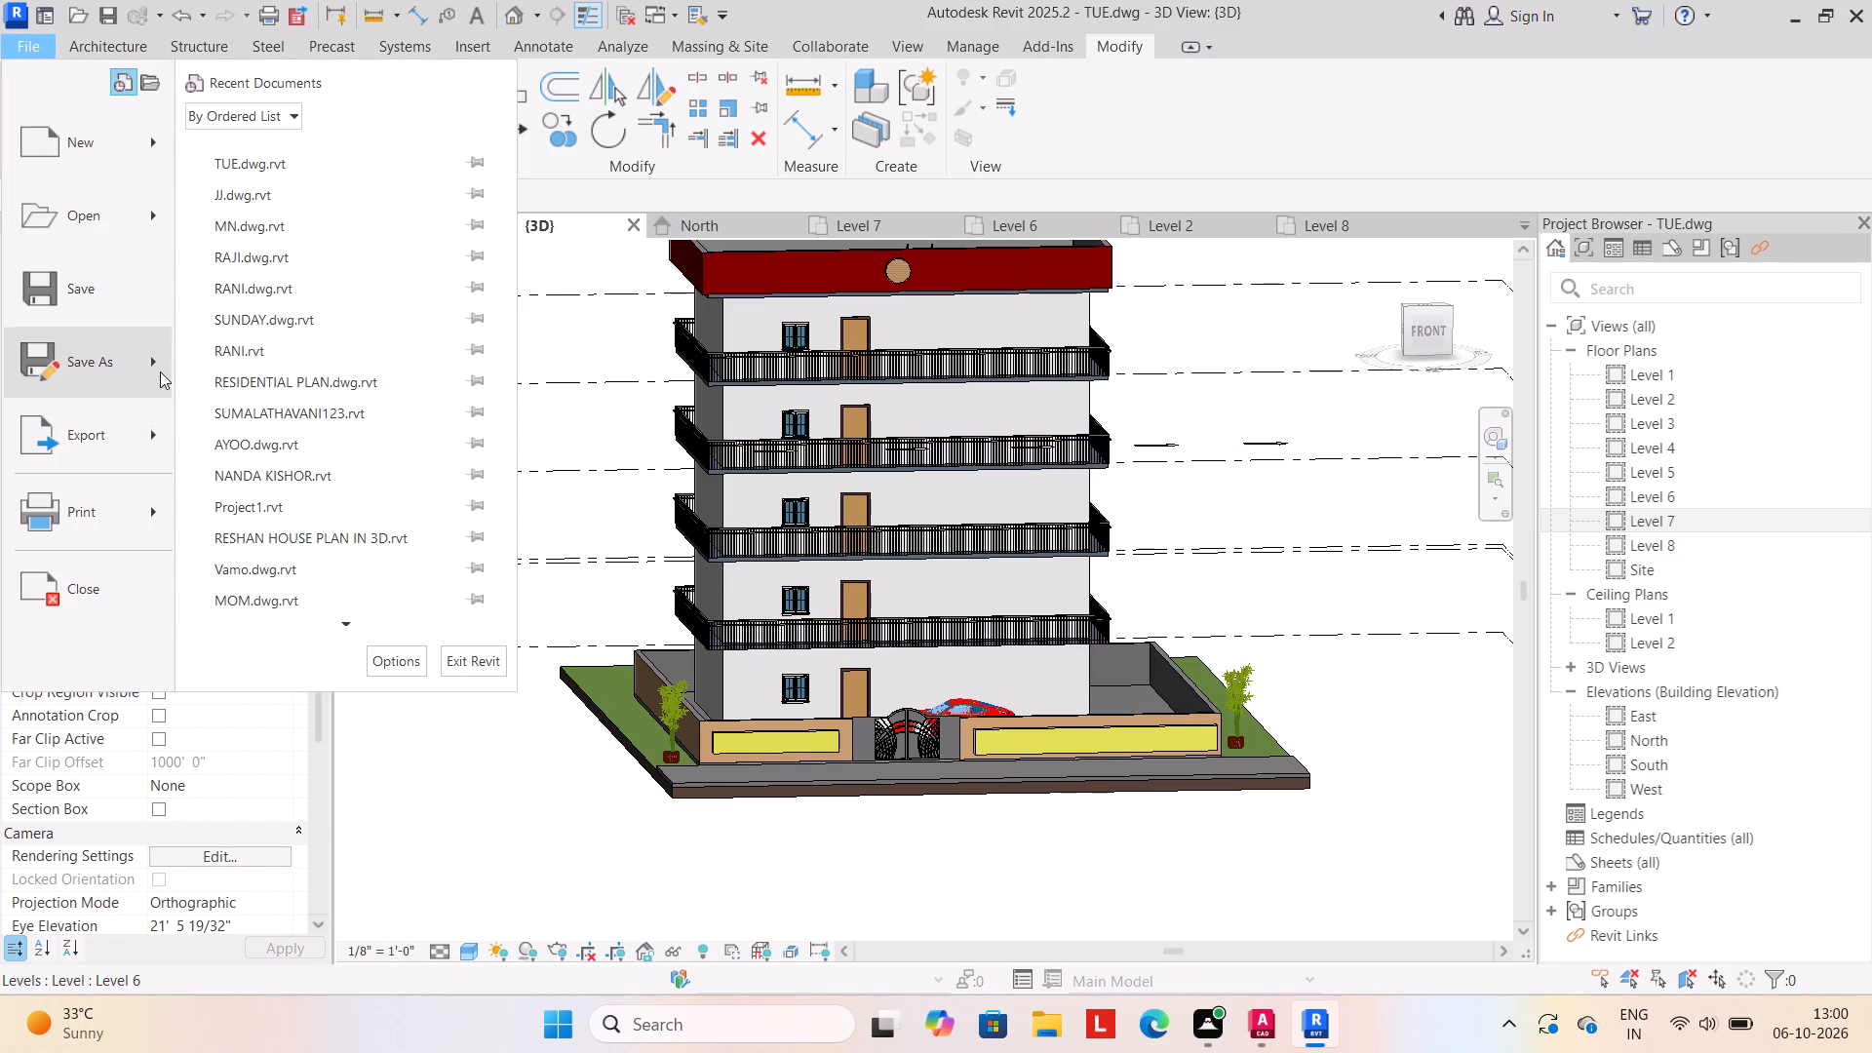
left_click(104, 354)
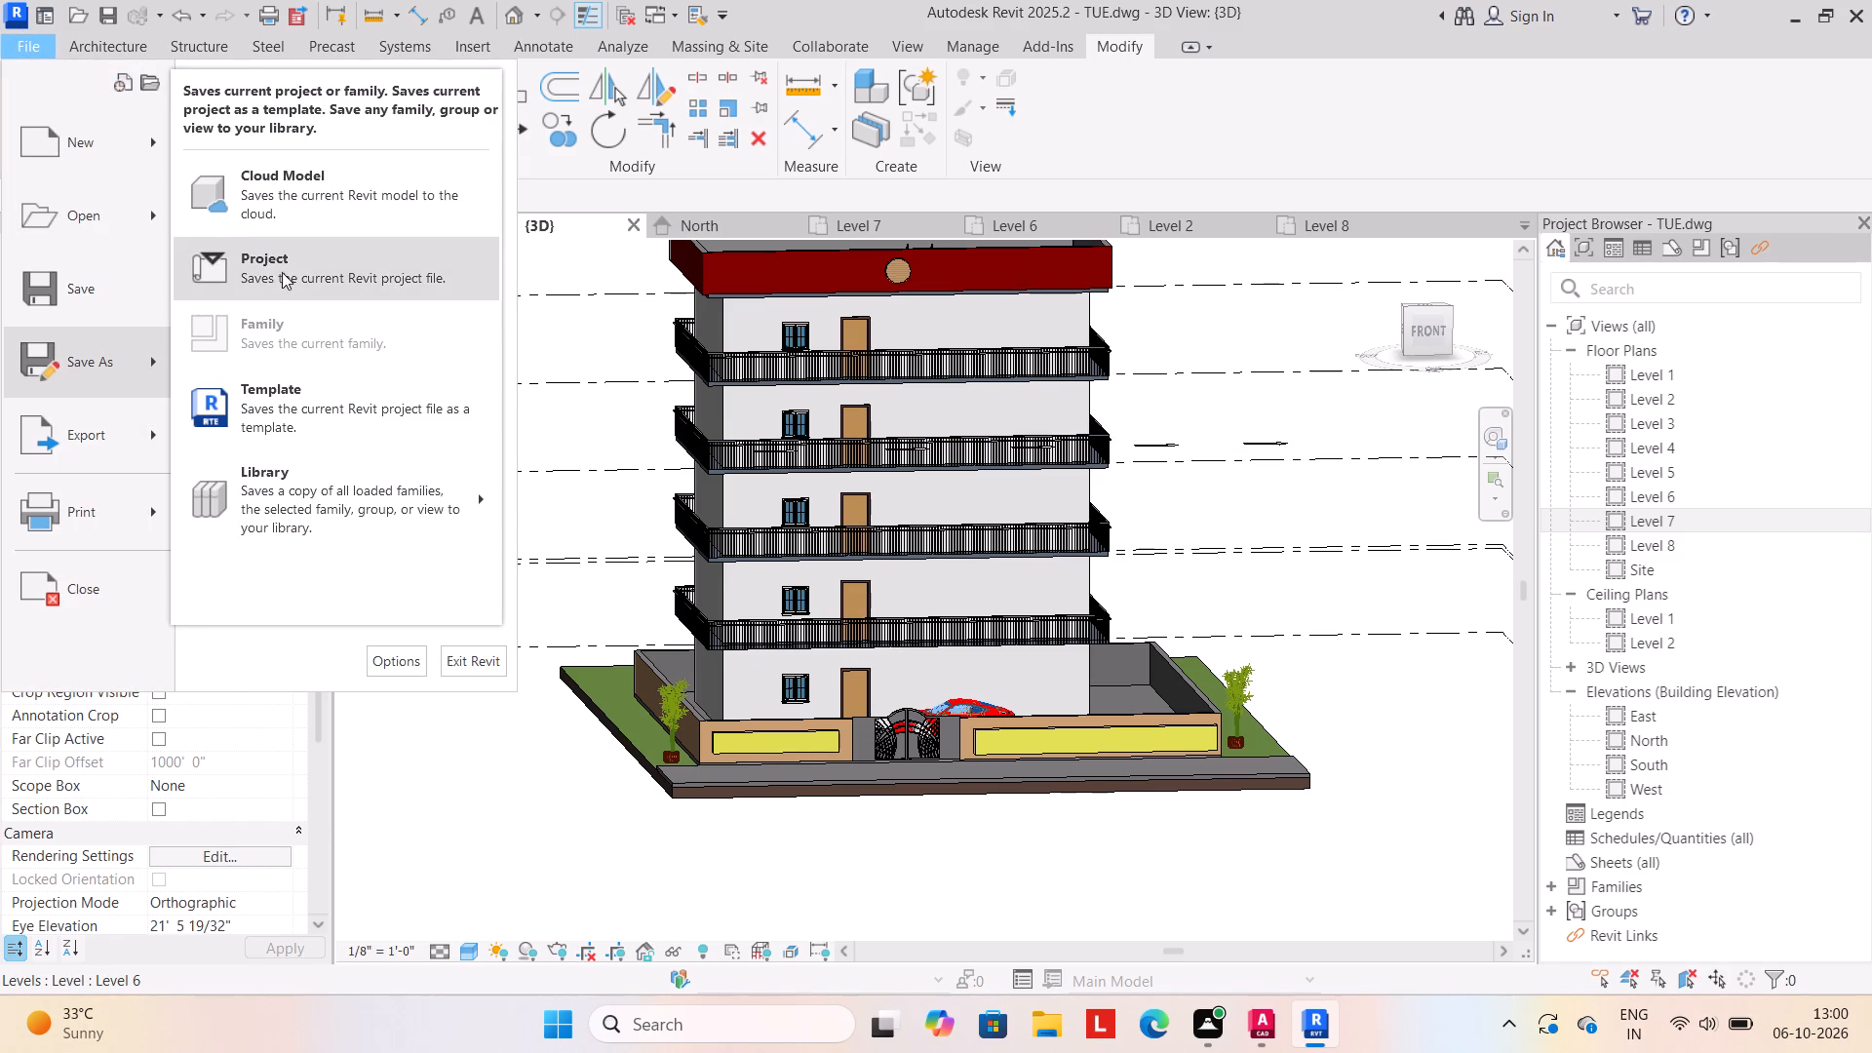
left_click(283, 272)
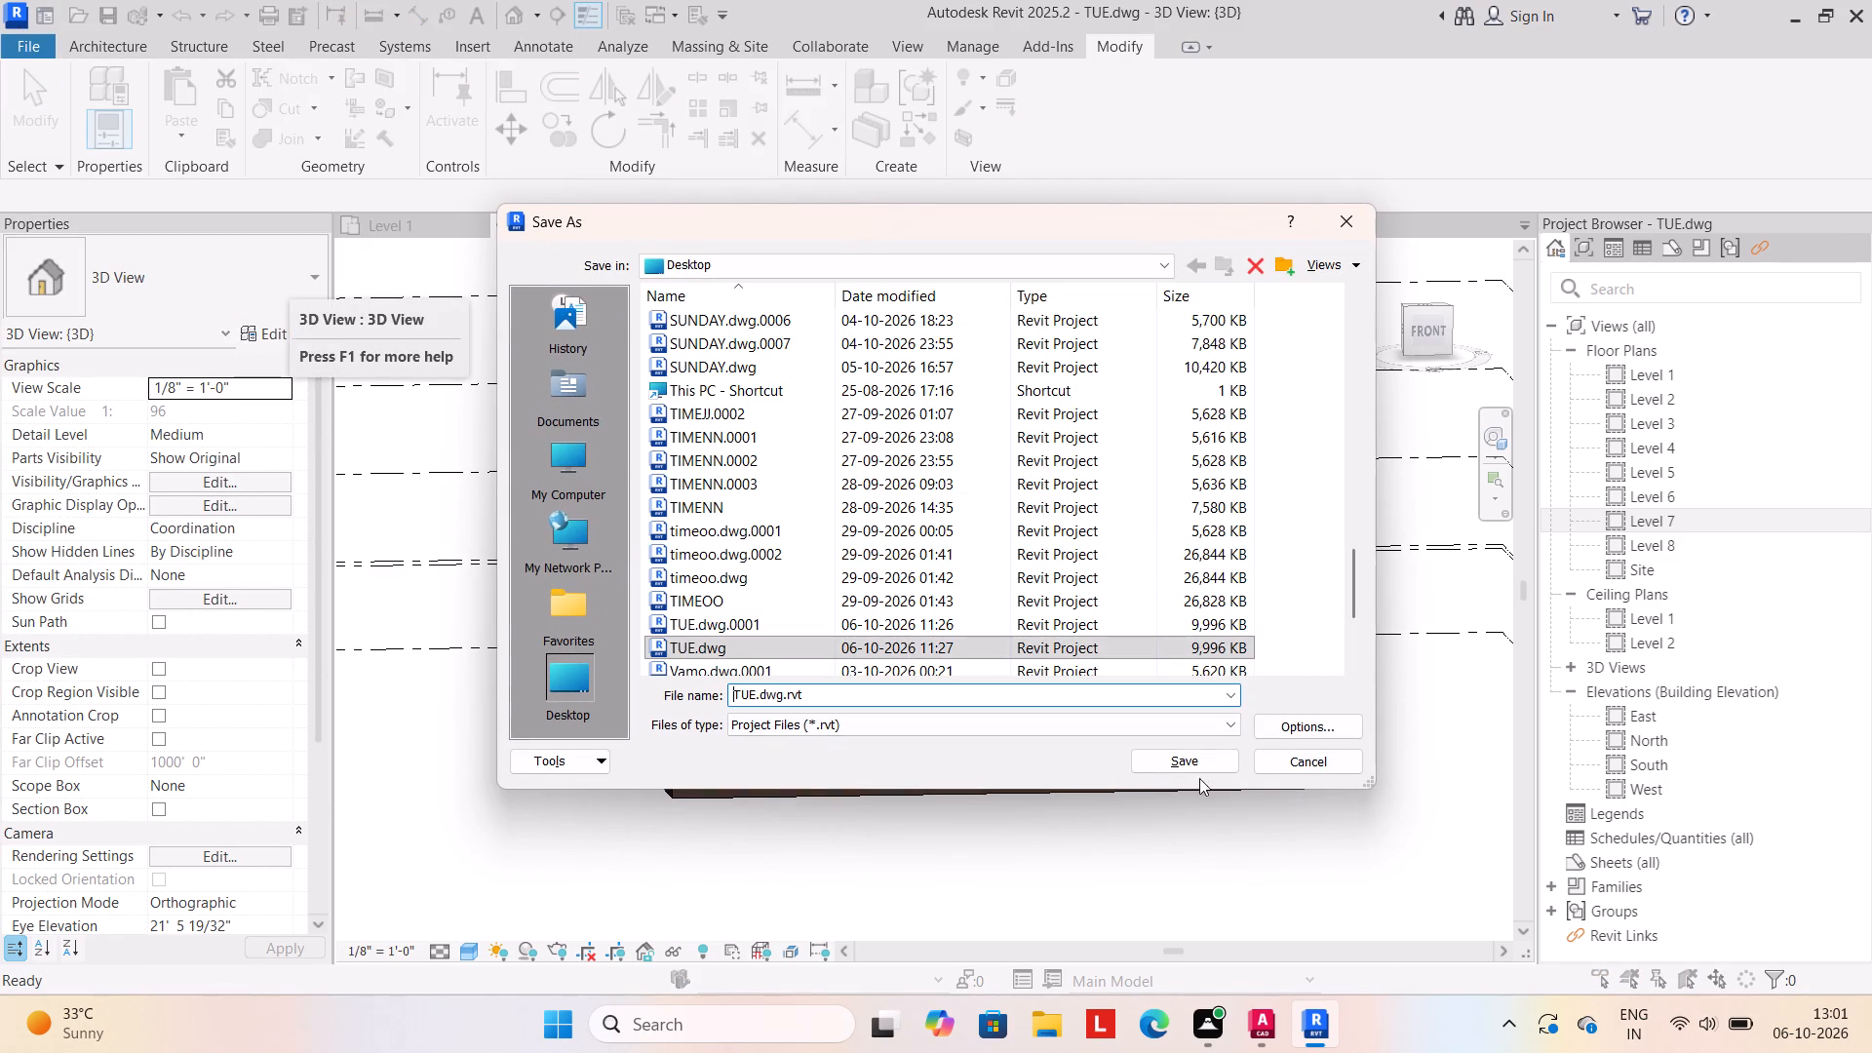
left_click(1197, 764)
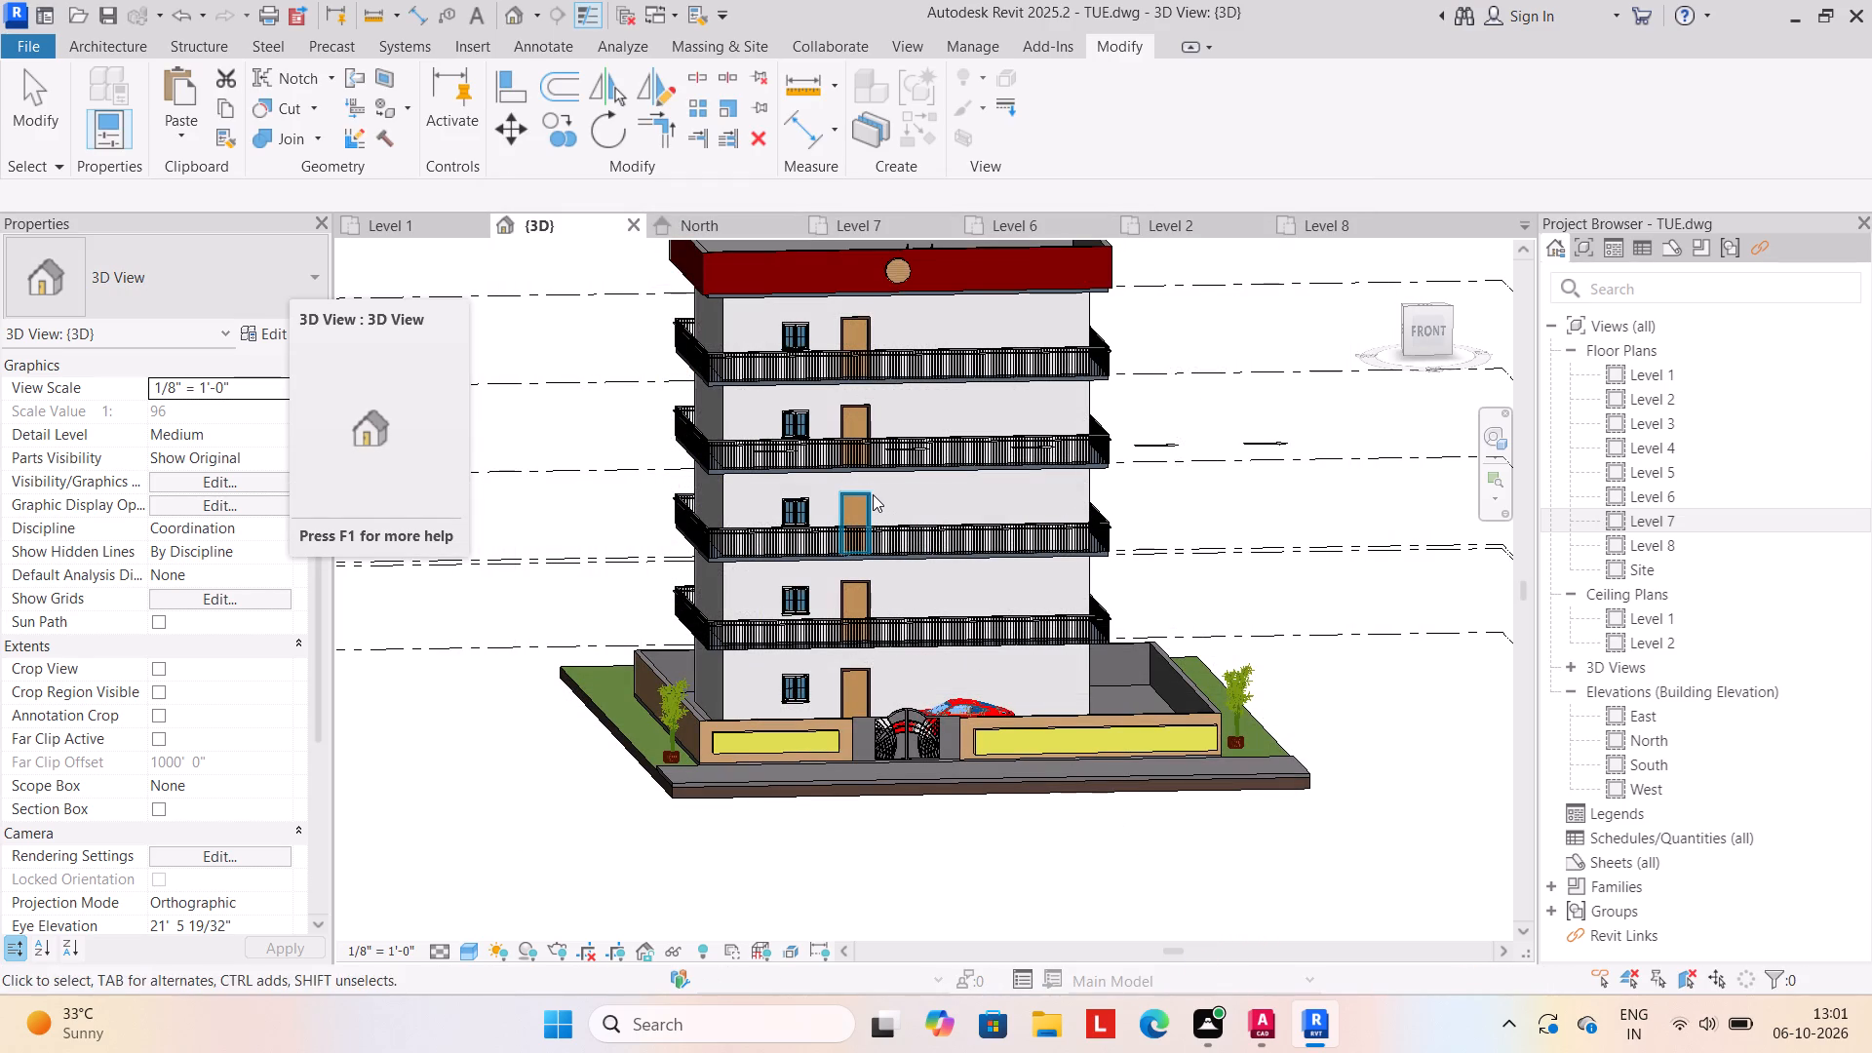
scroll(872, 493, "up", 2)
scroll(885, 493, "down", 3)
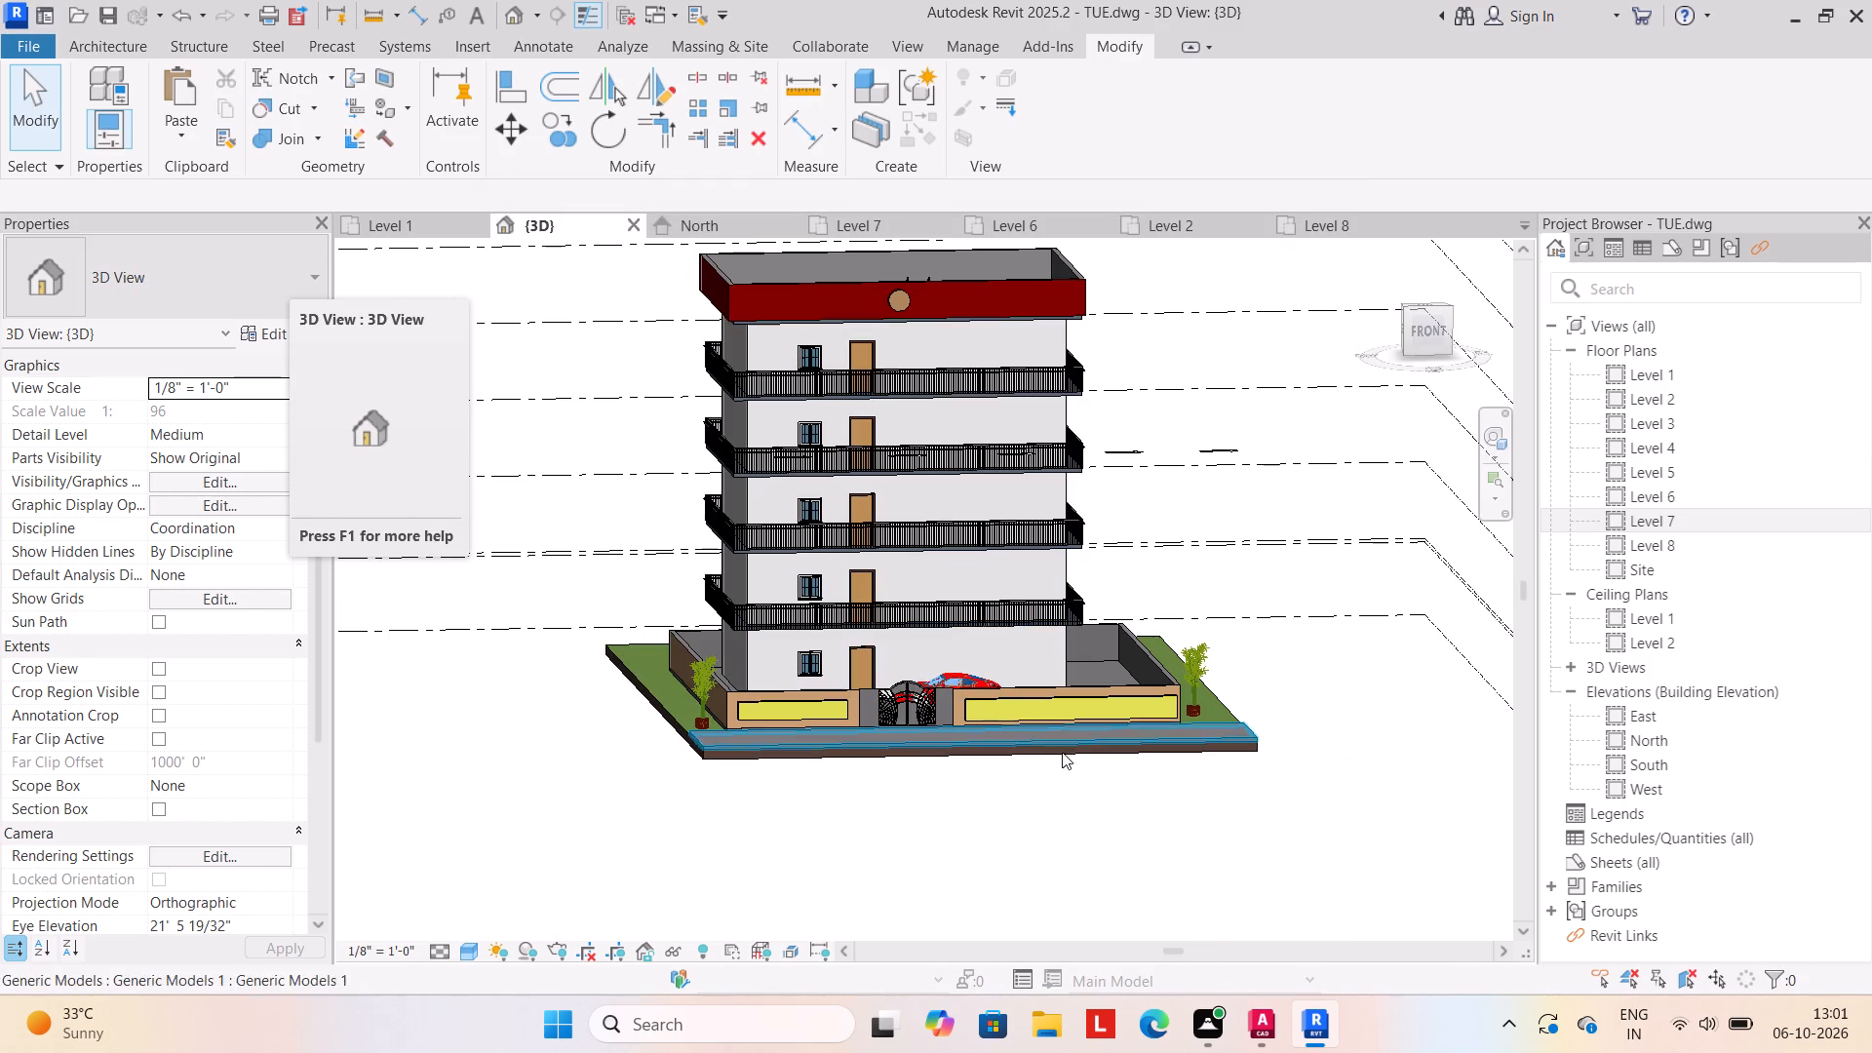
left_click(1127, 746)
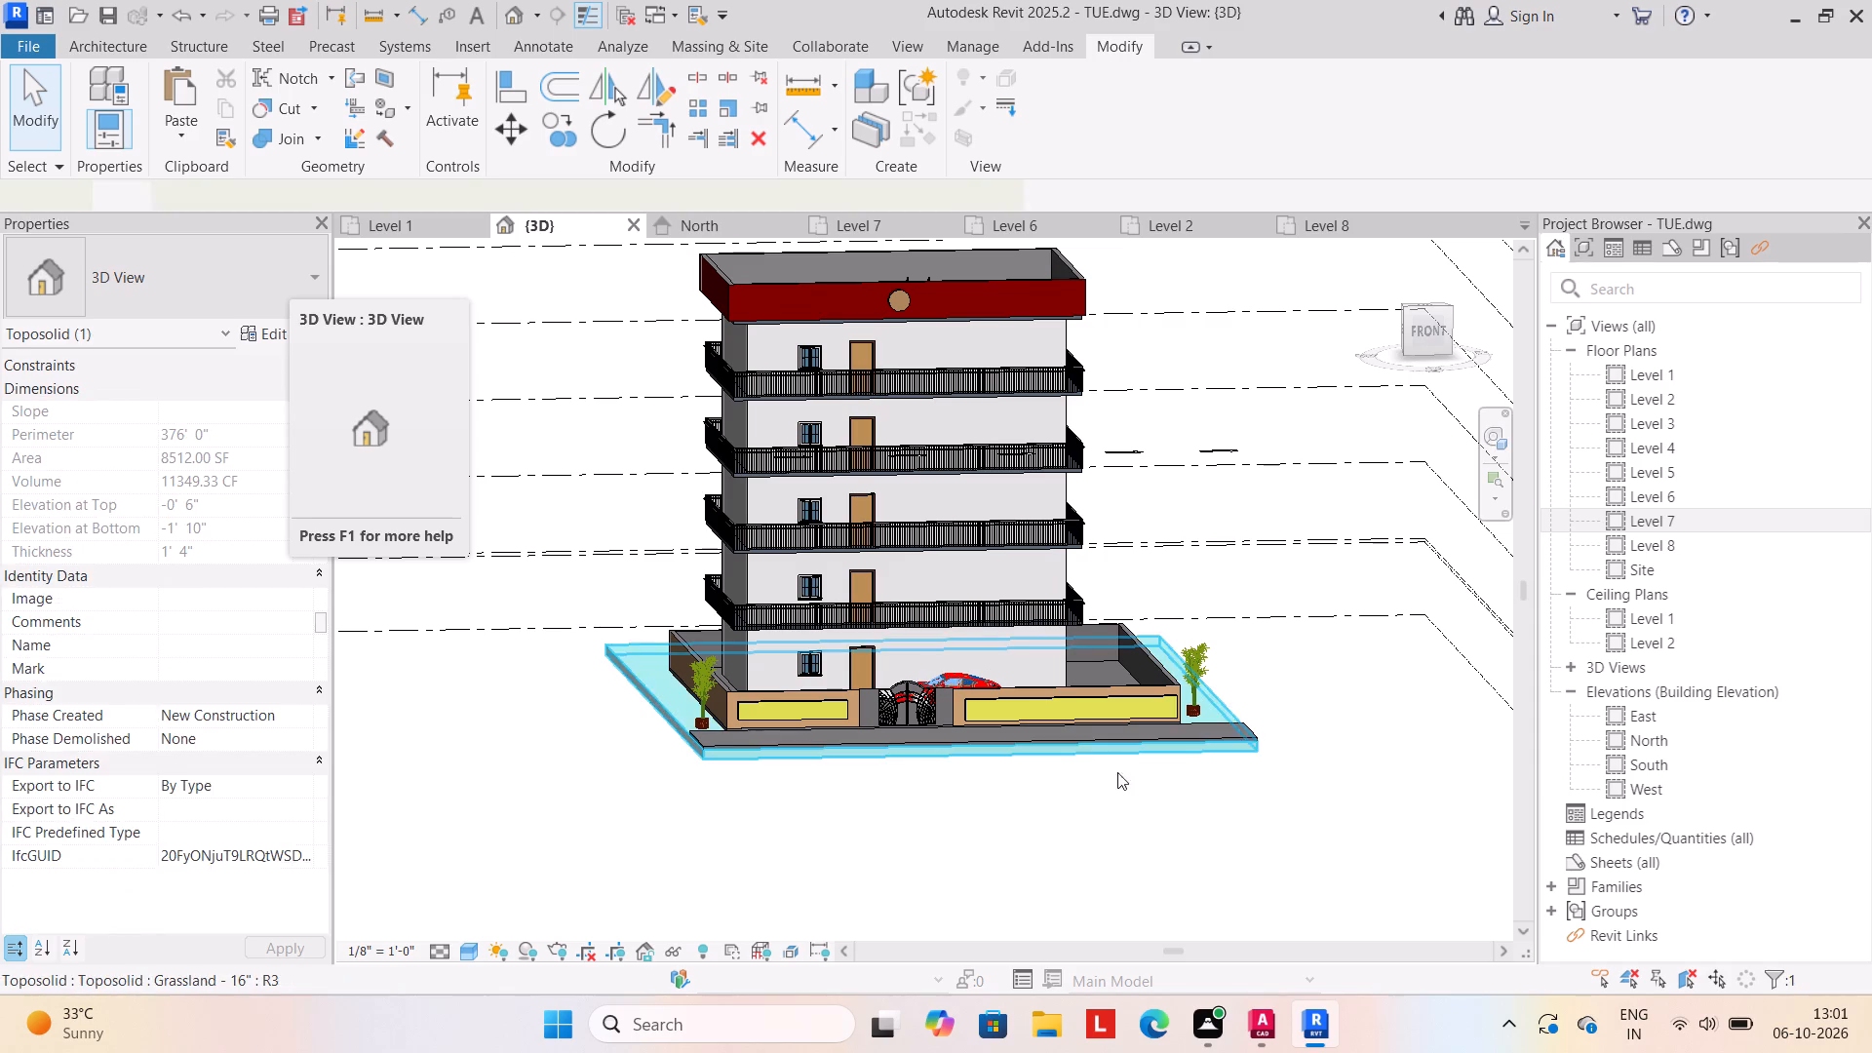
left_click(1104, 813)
Switch to AutoCAD and close the application, discarding the changes to the TUE.dwg floor plan.
left_click(1266, 1010)
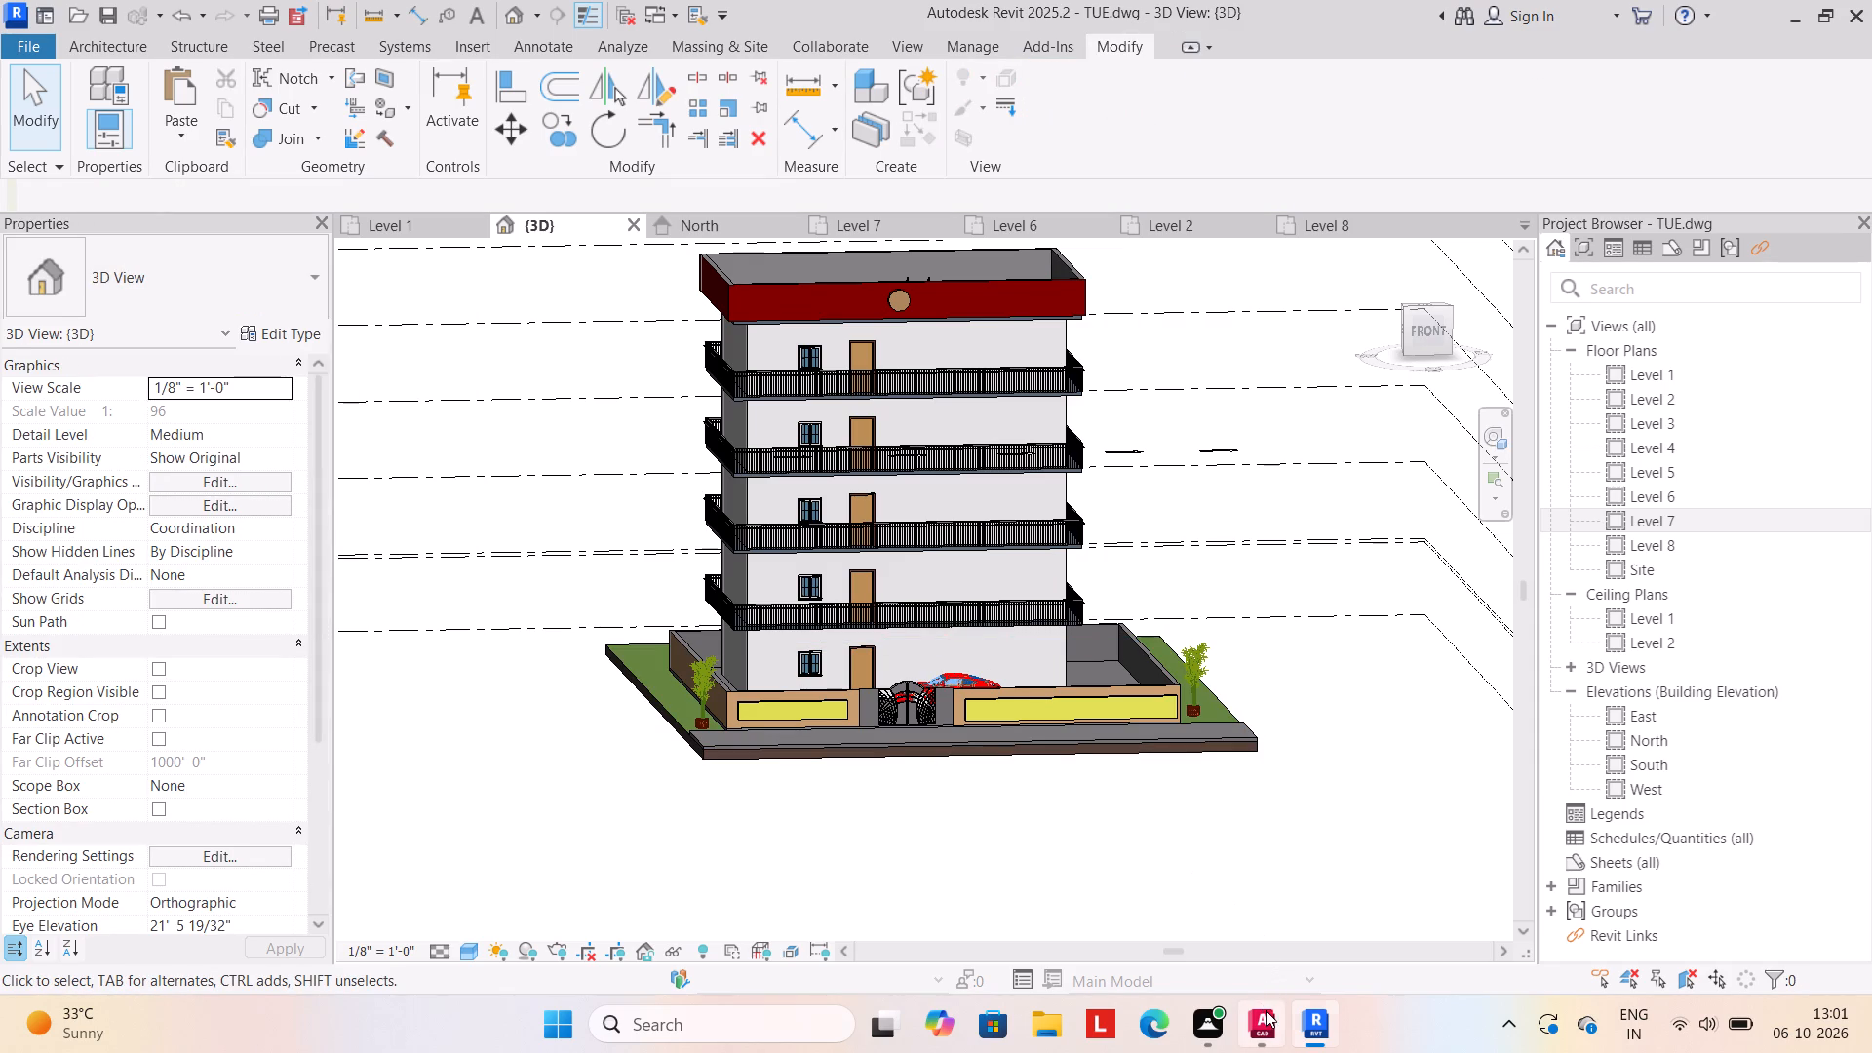
left_click(1753, 11)
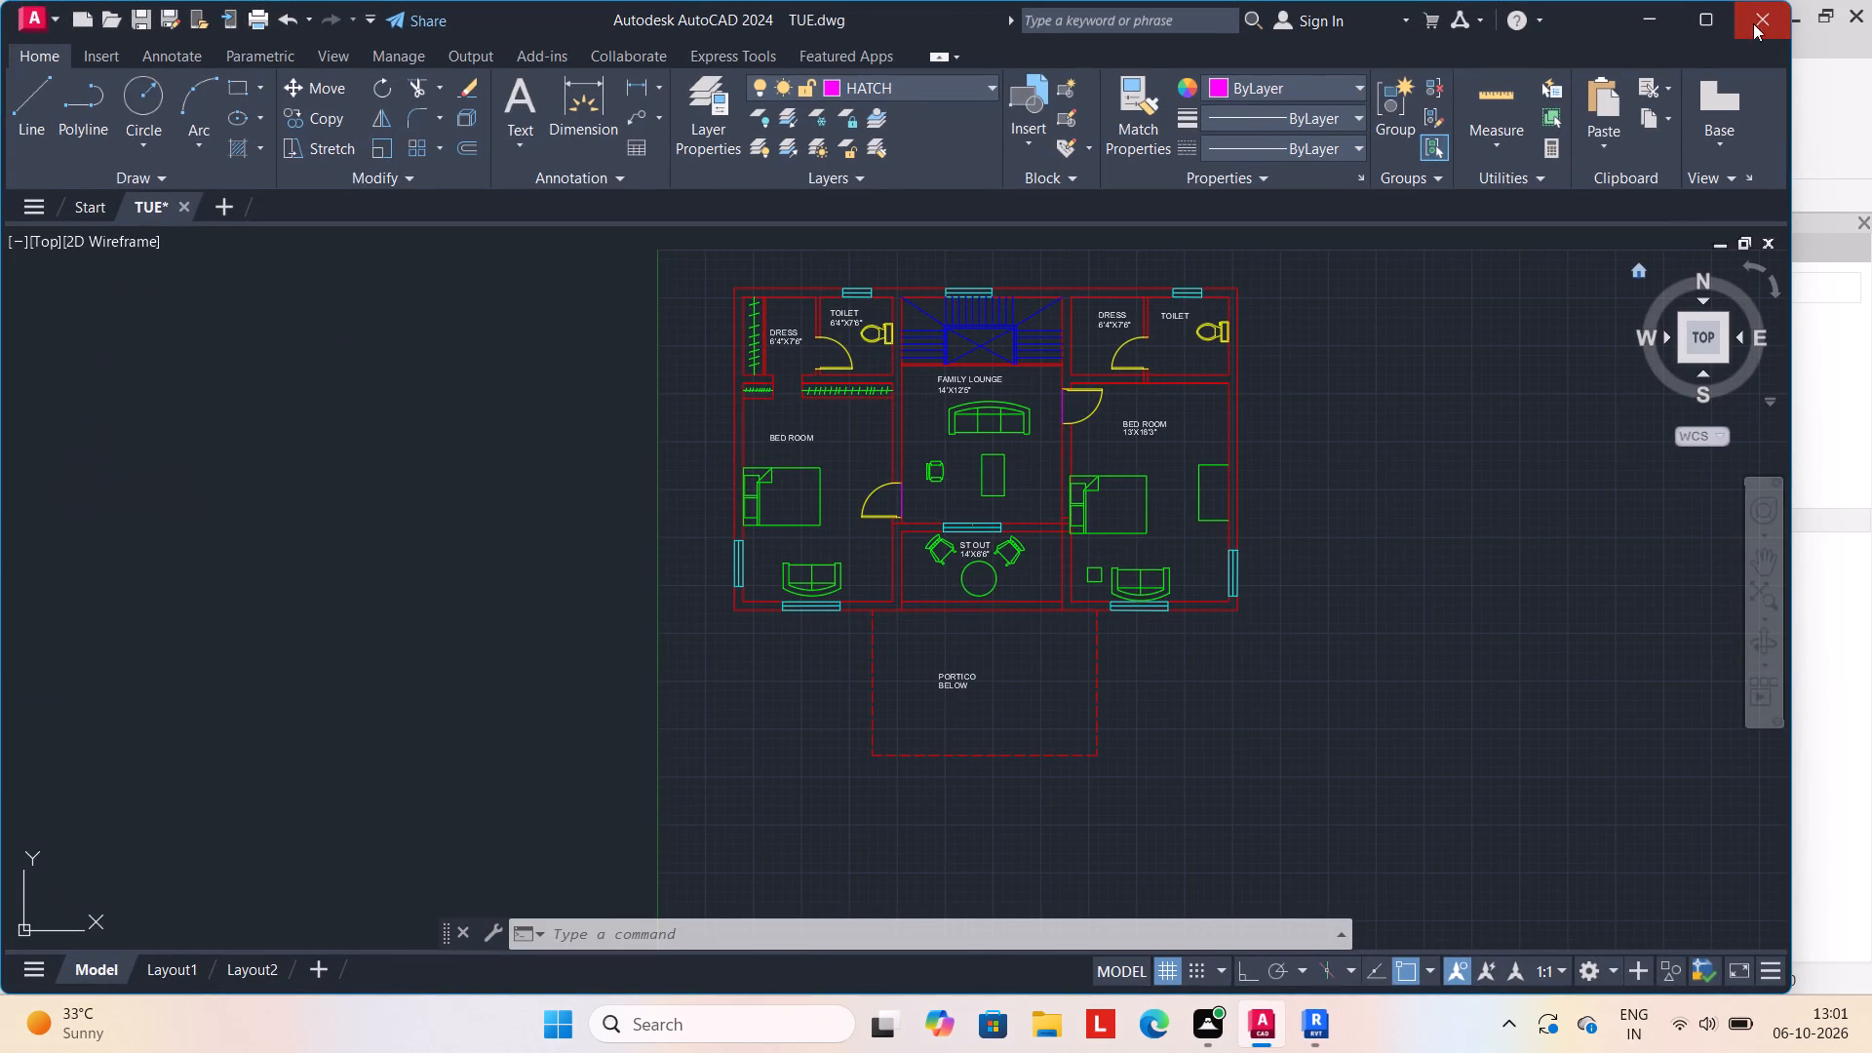
left_click(944, 564)
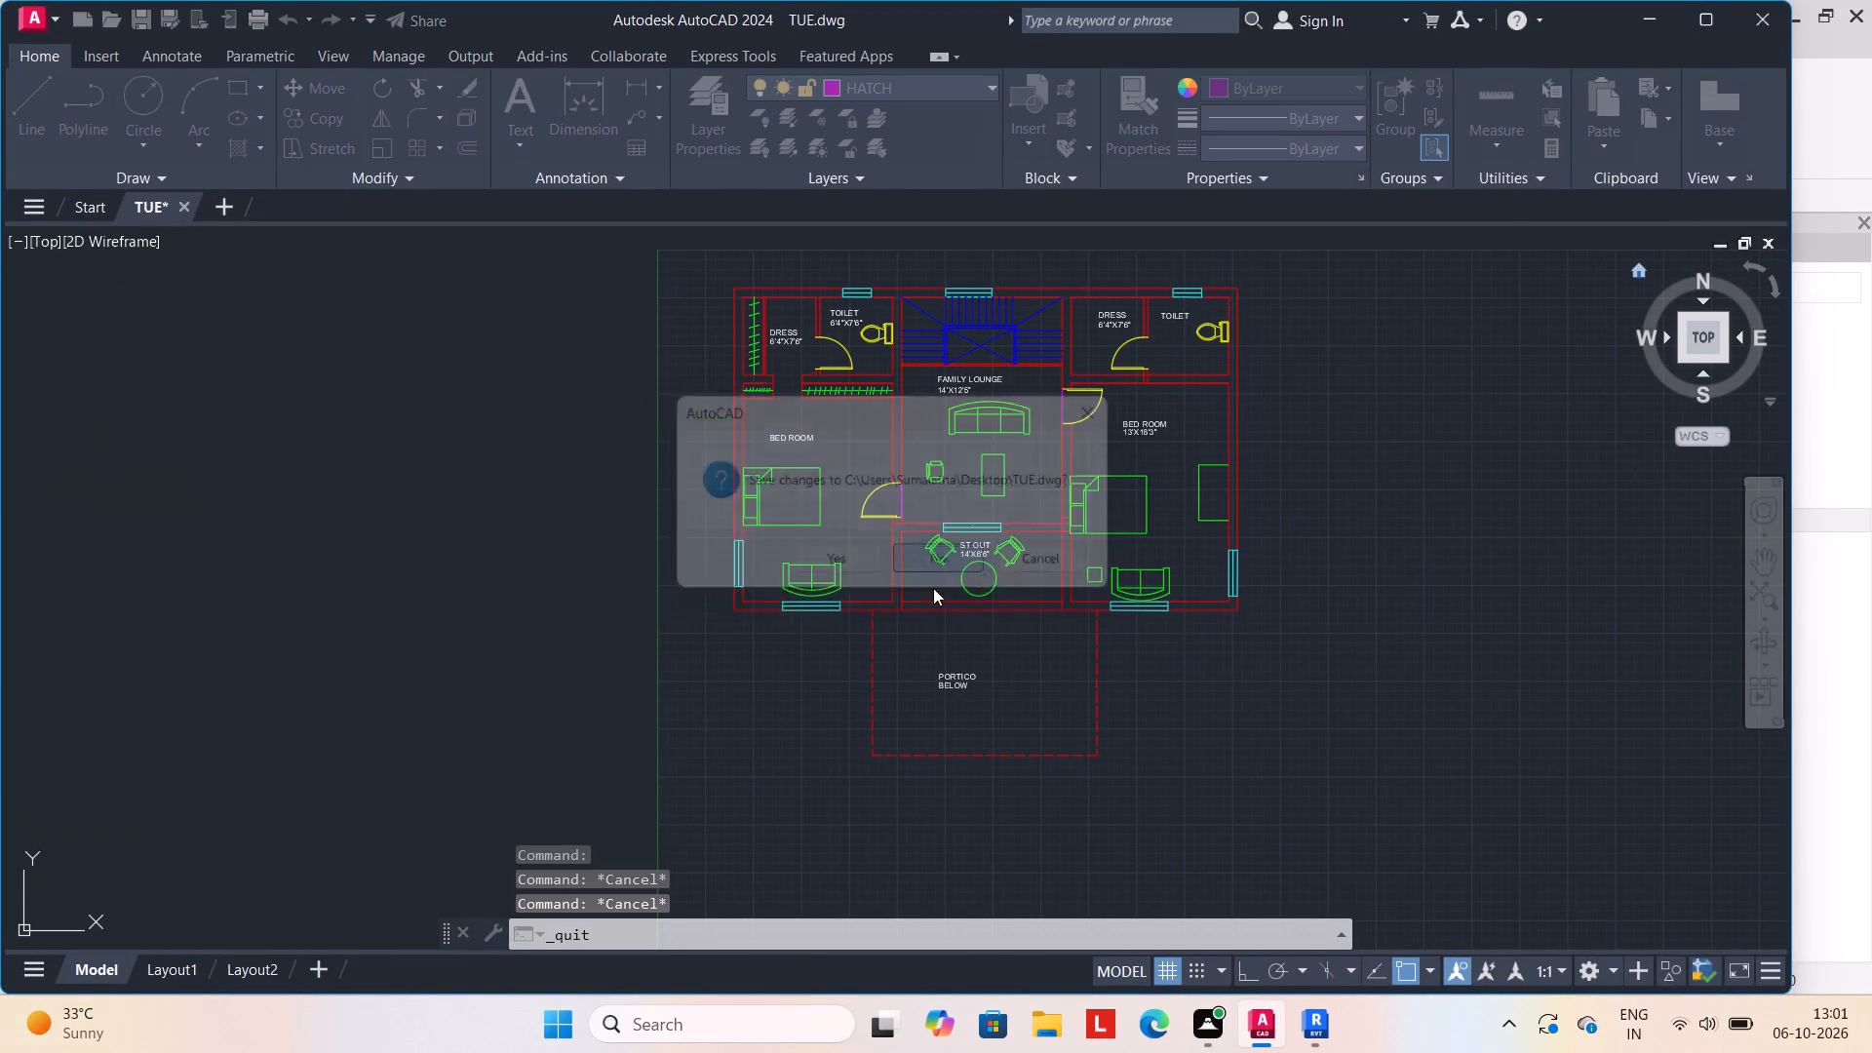
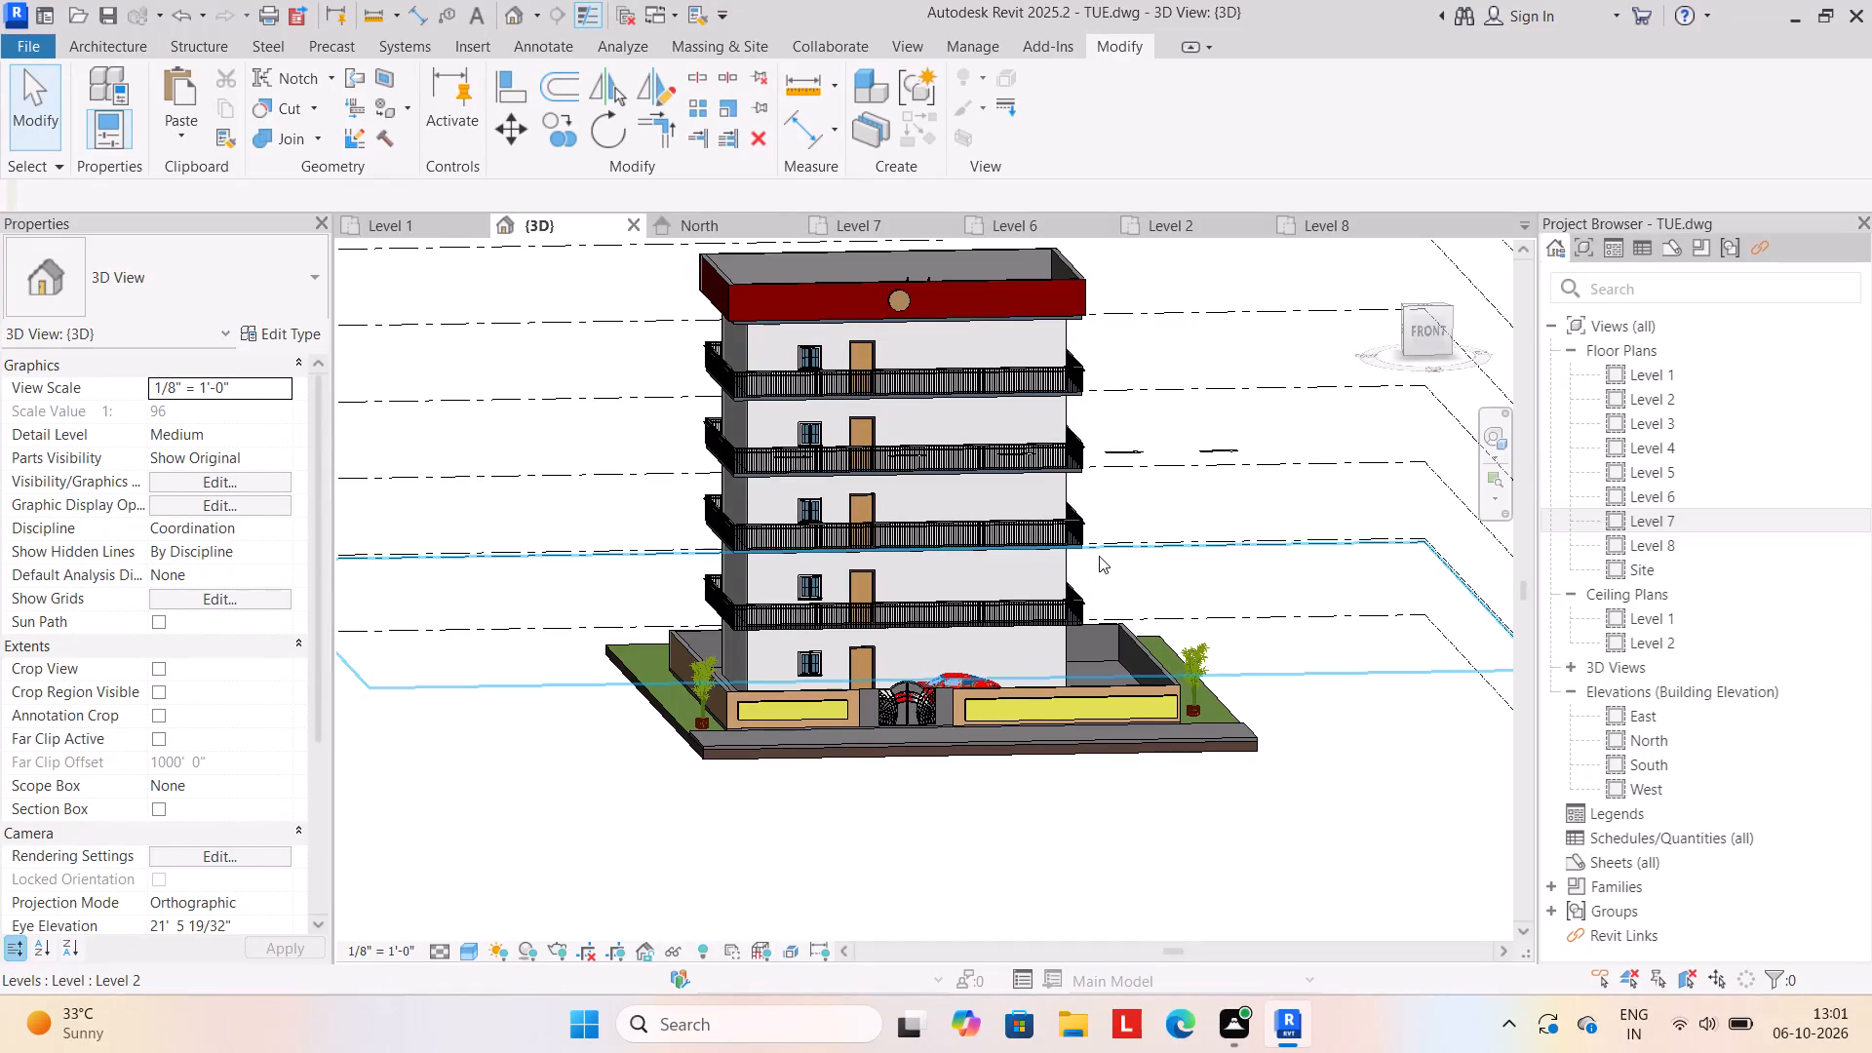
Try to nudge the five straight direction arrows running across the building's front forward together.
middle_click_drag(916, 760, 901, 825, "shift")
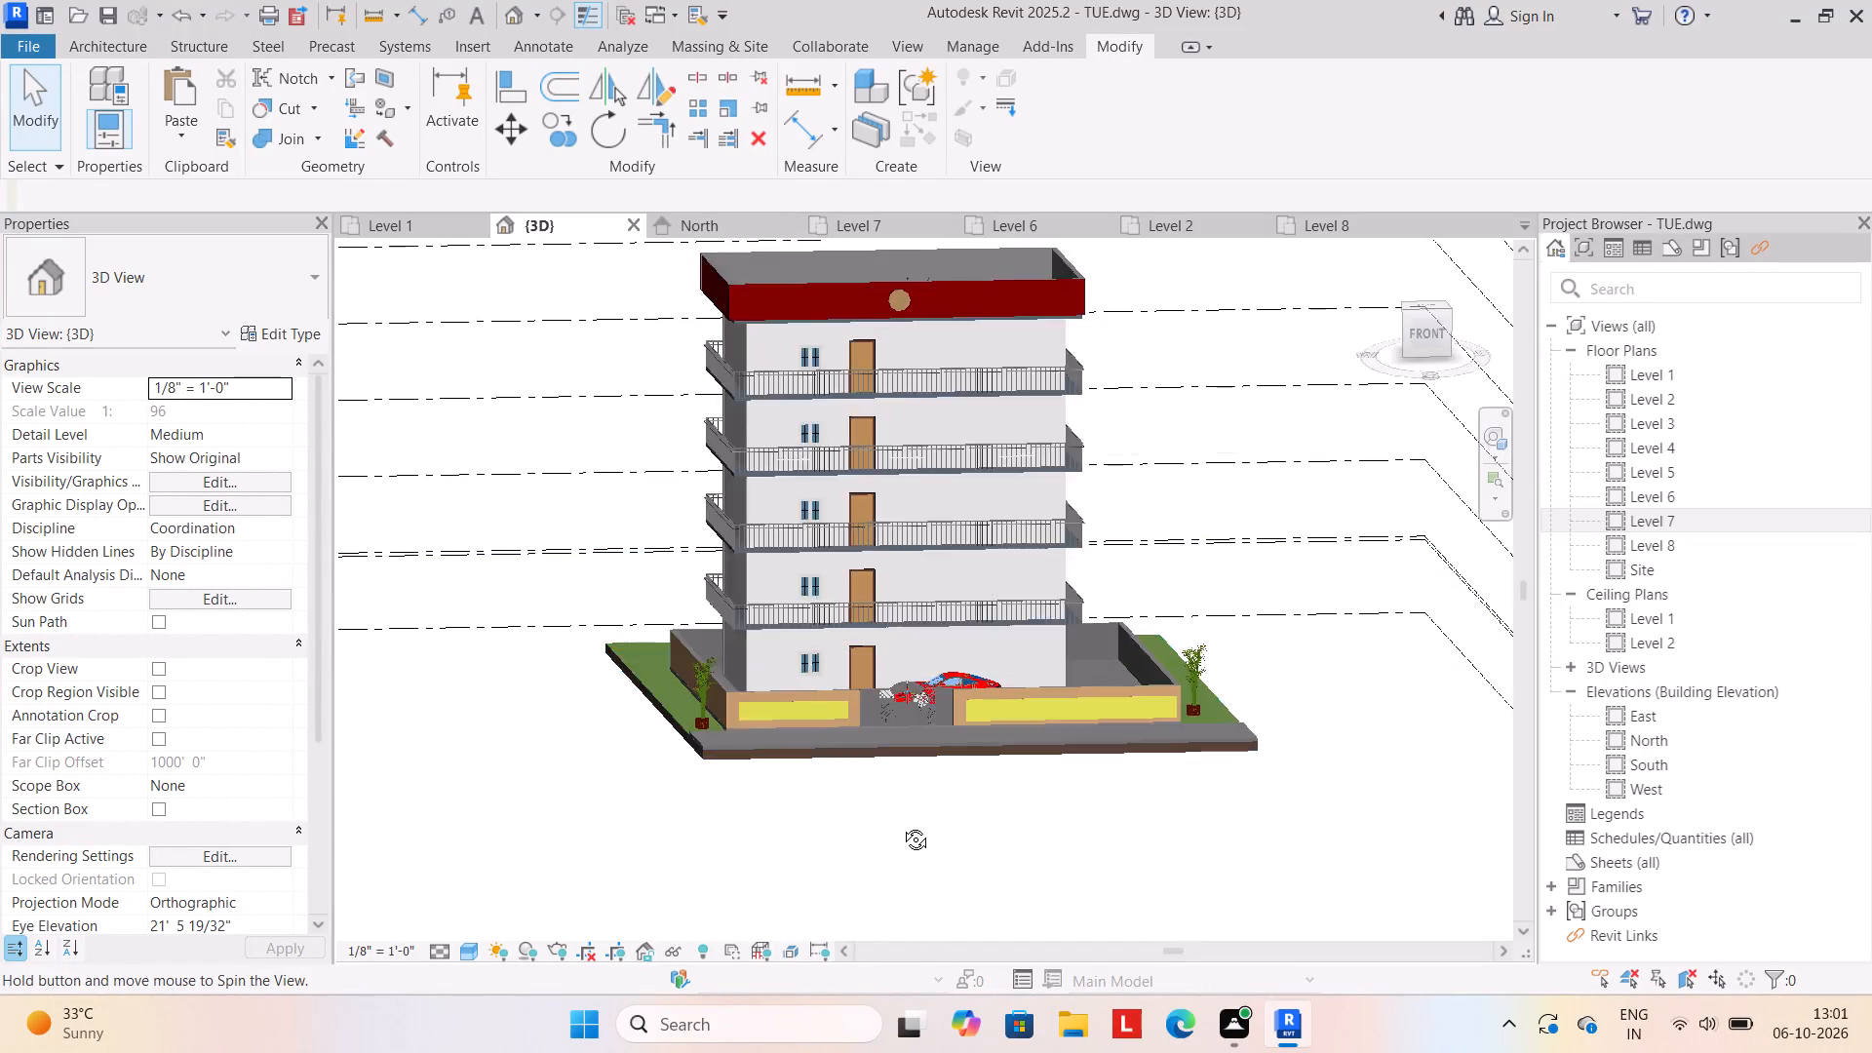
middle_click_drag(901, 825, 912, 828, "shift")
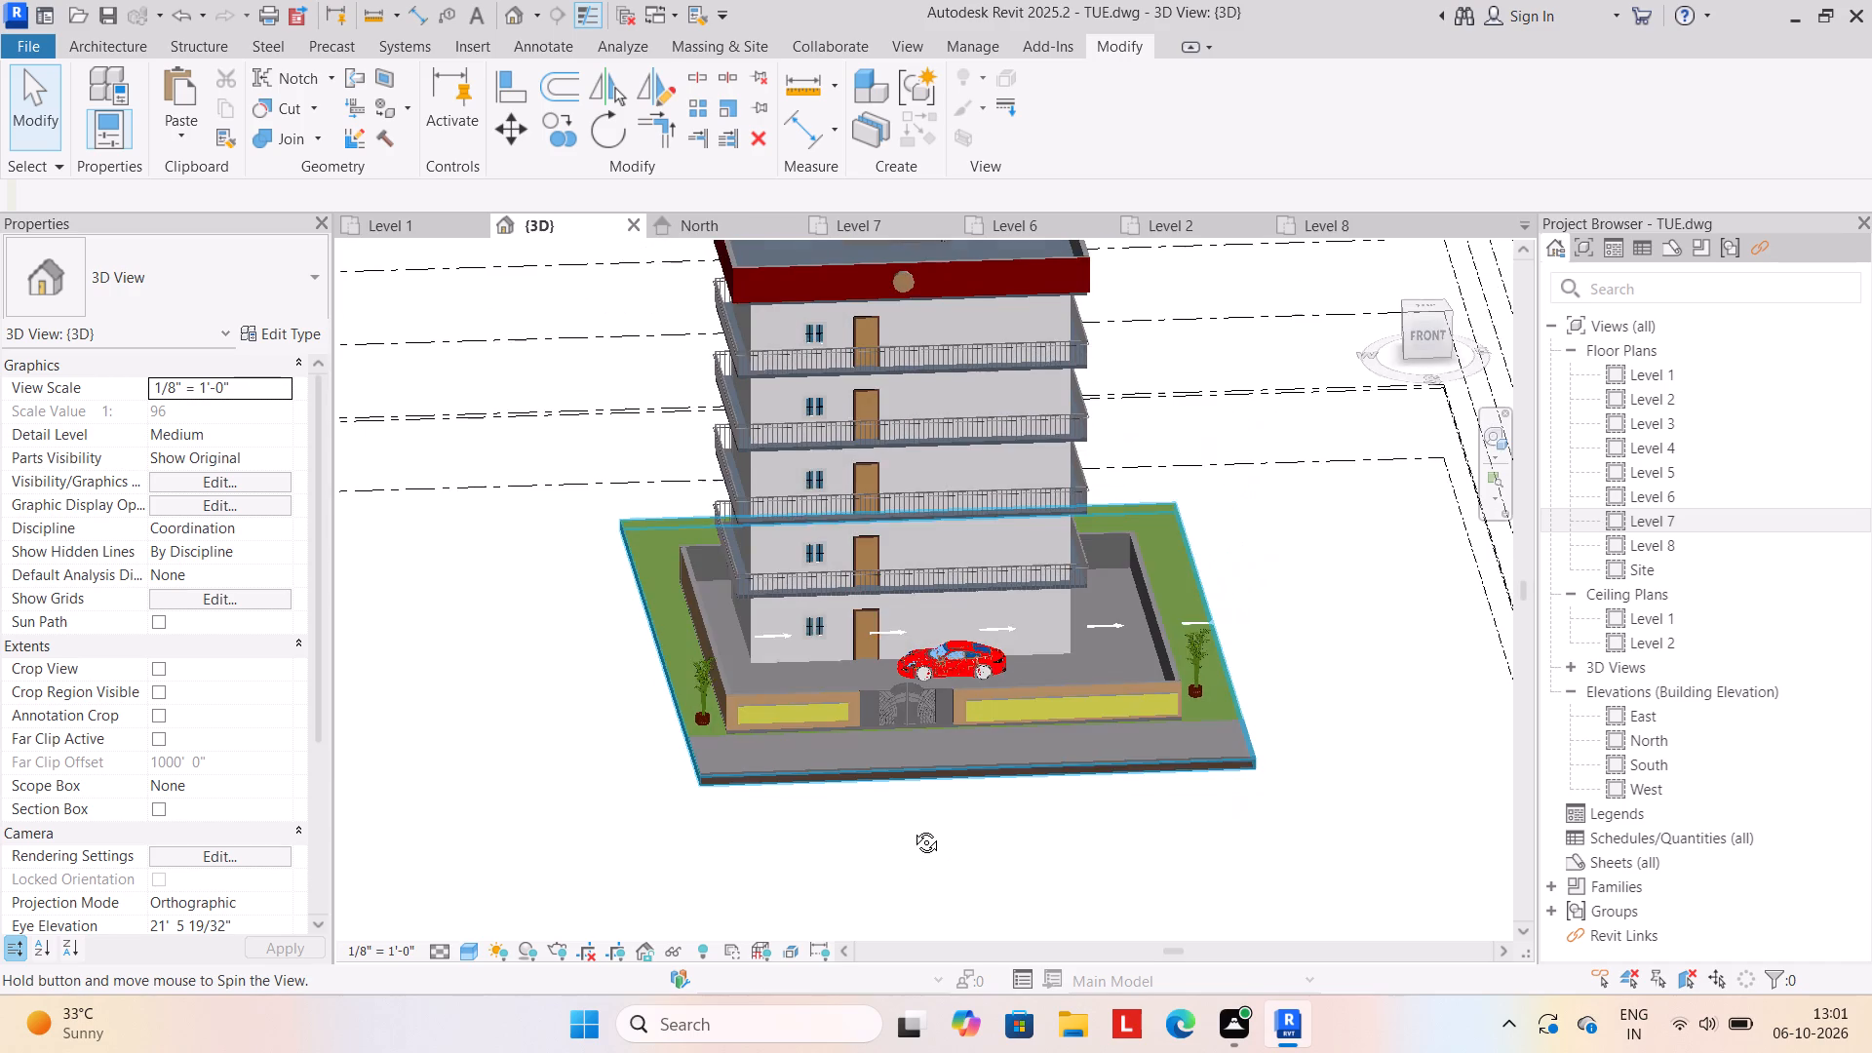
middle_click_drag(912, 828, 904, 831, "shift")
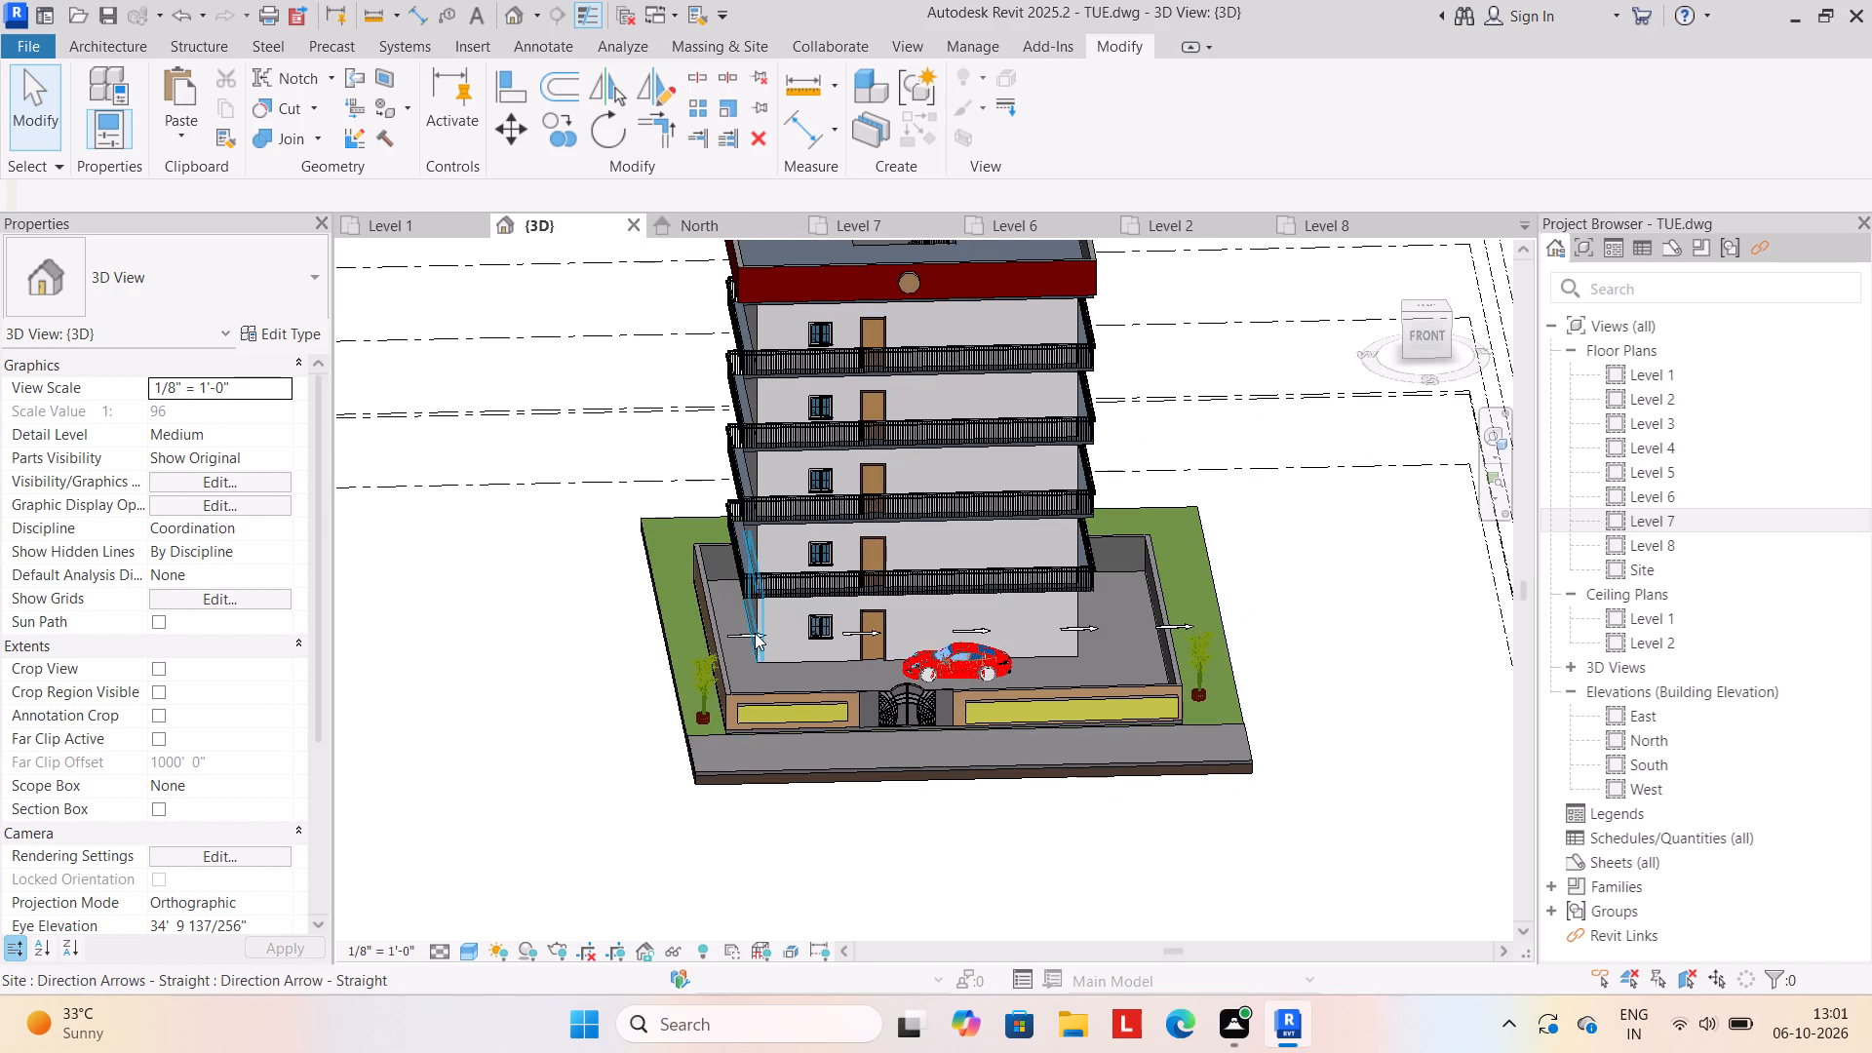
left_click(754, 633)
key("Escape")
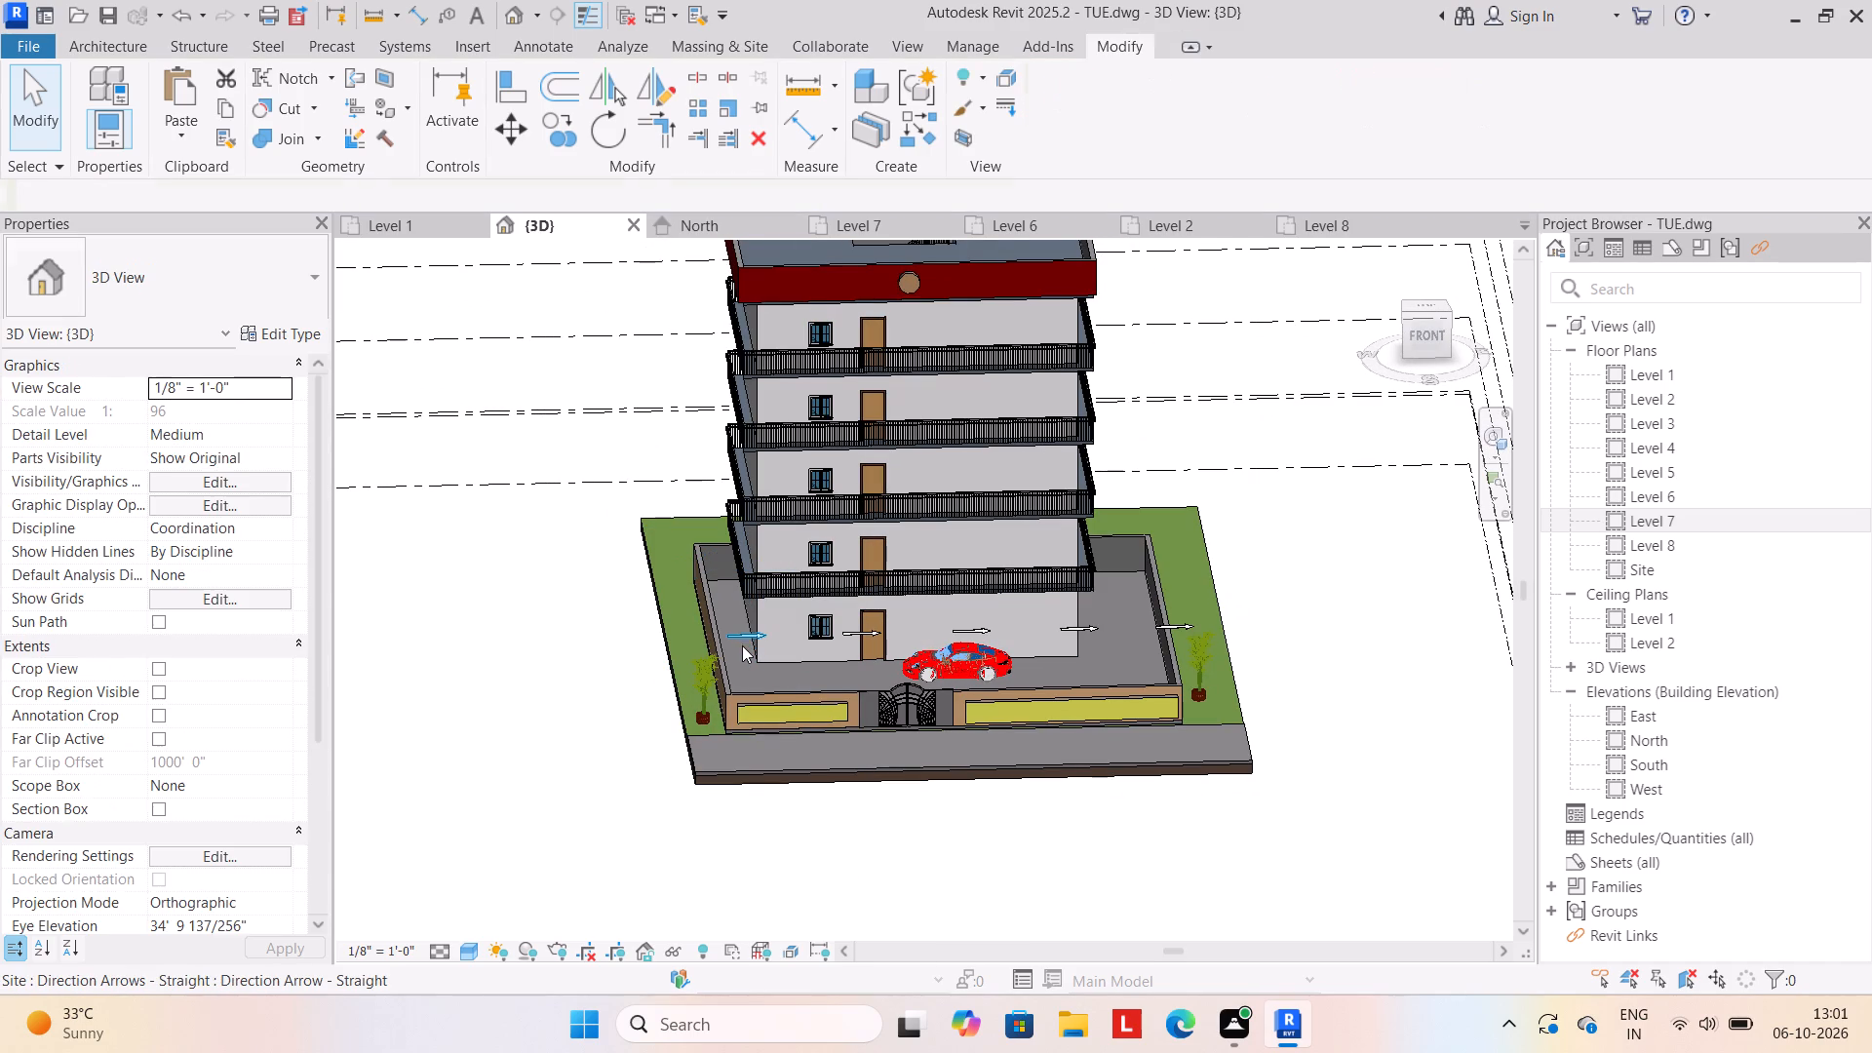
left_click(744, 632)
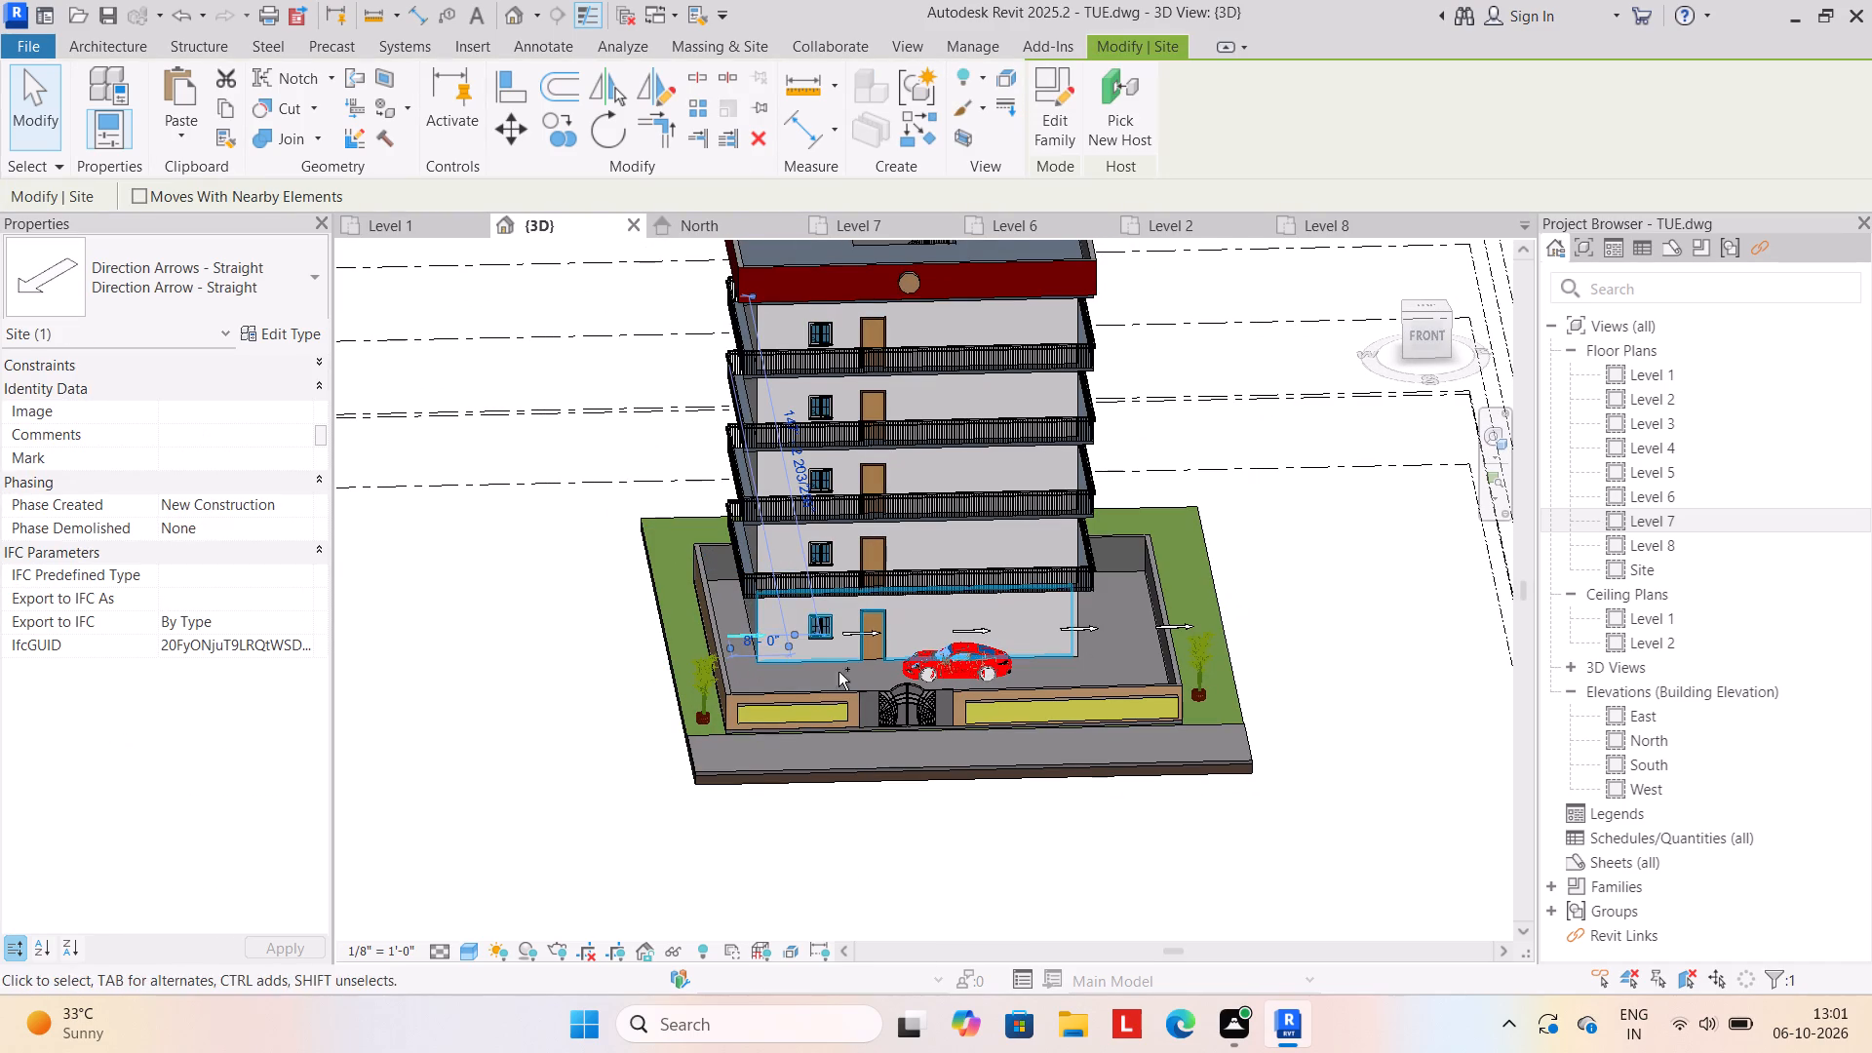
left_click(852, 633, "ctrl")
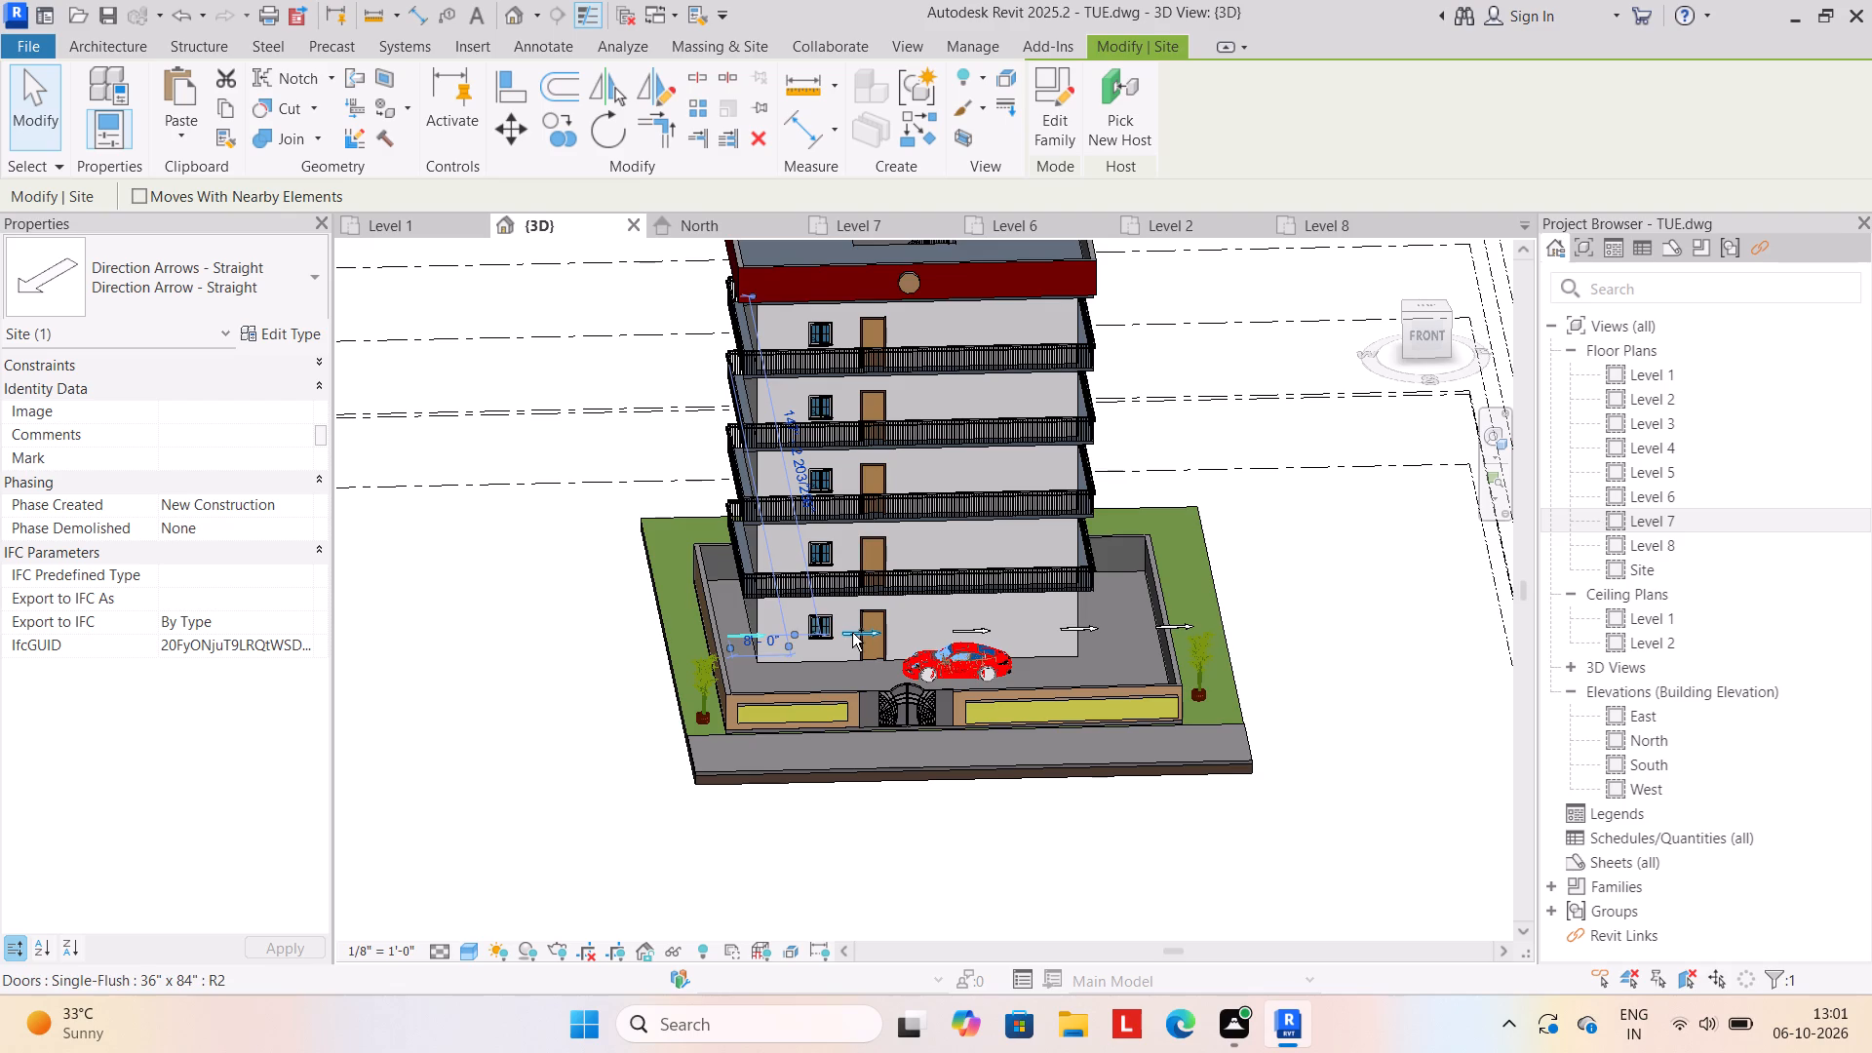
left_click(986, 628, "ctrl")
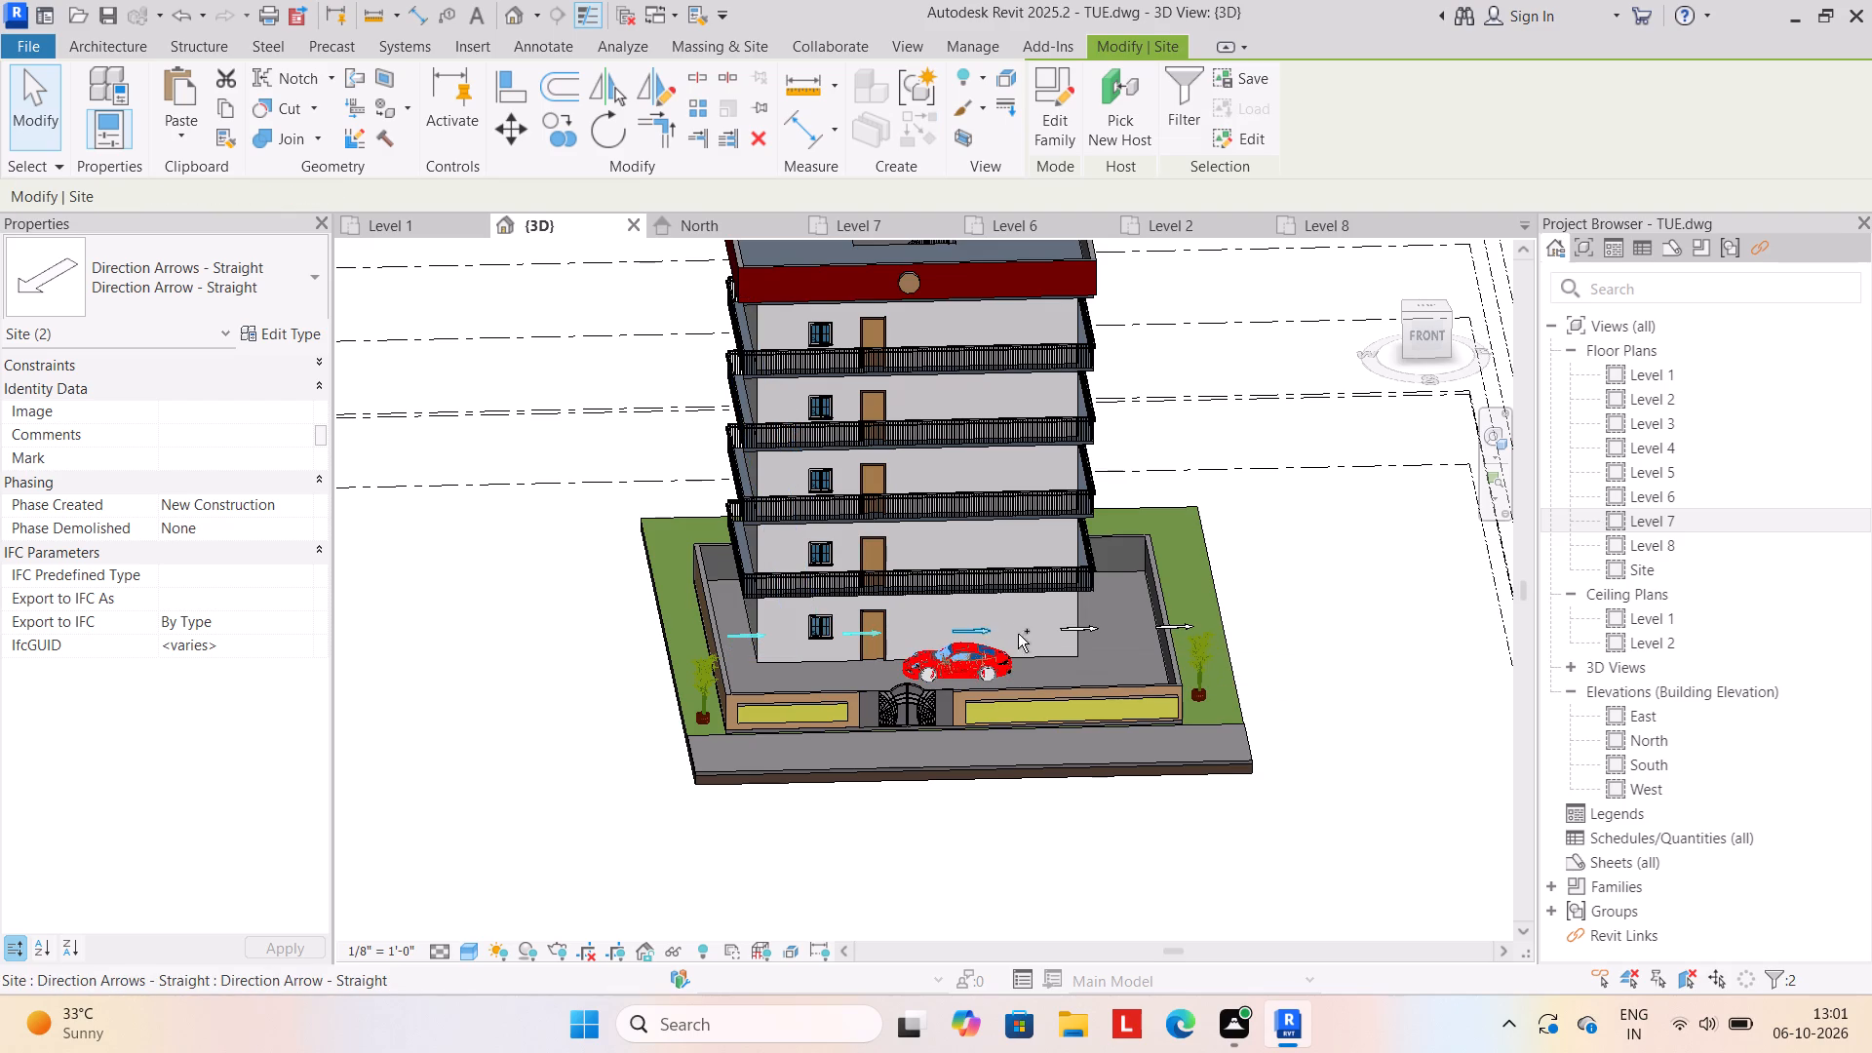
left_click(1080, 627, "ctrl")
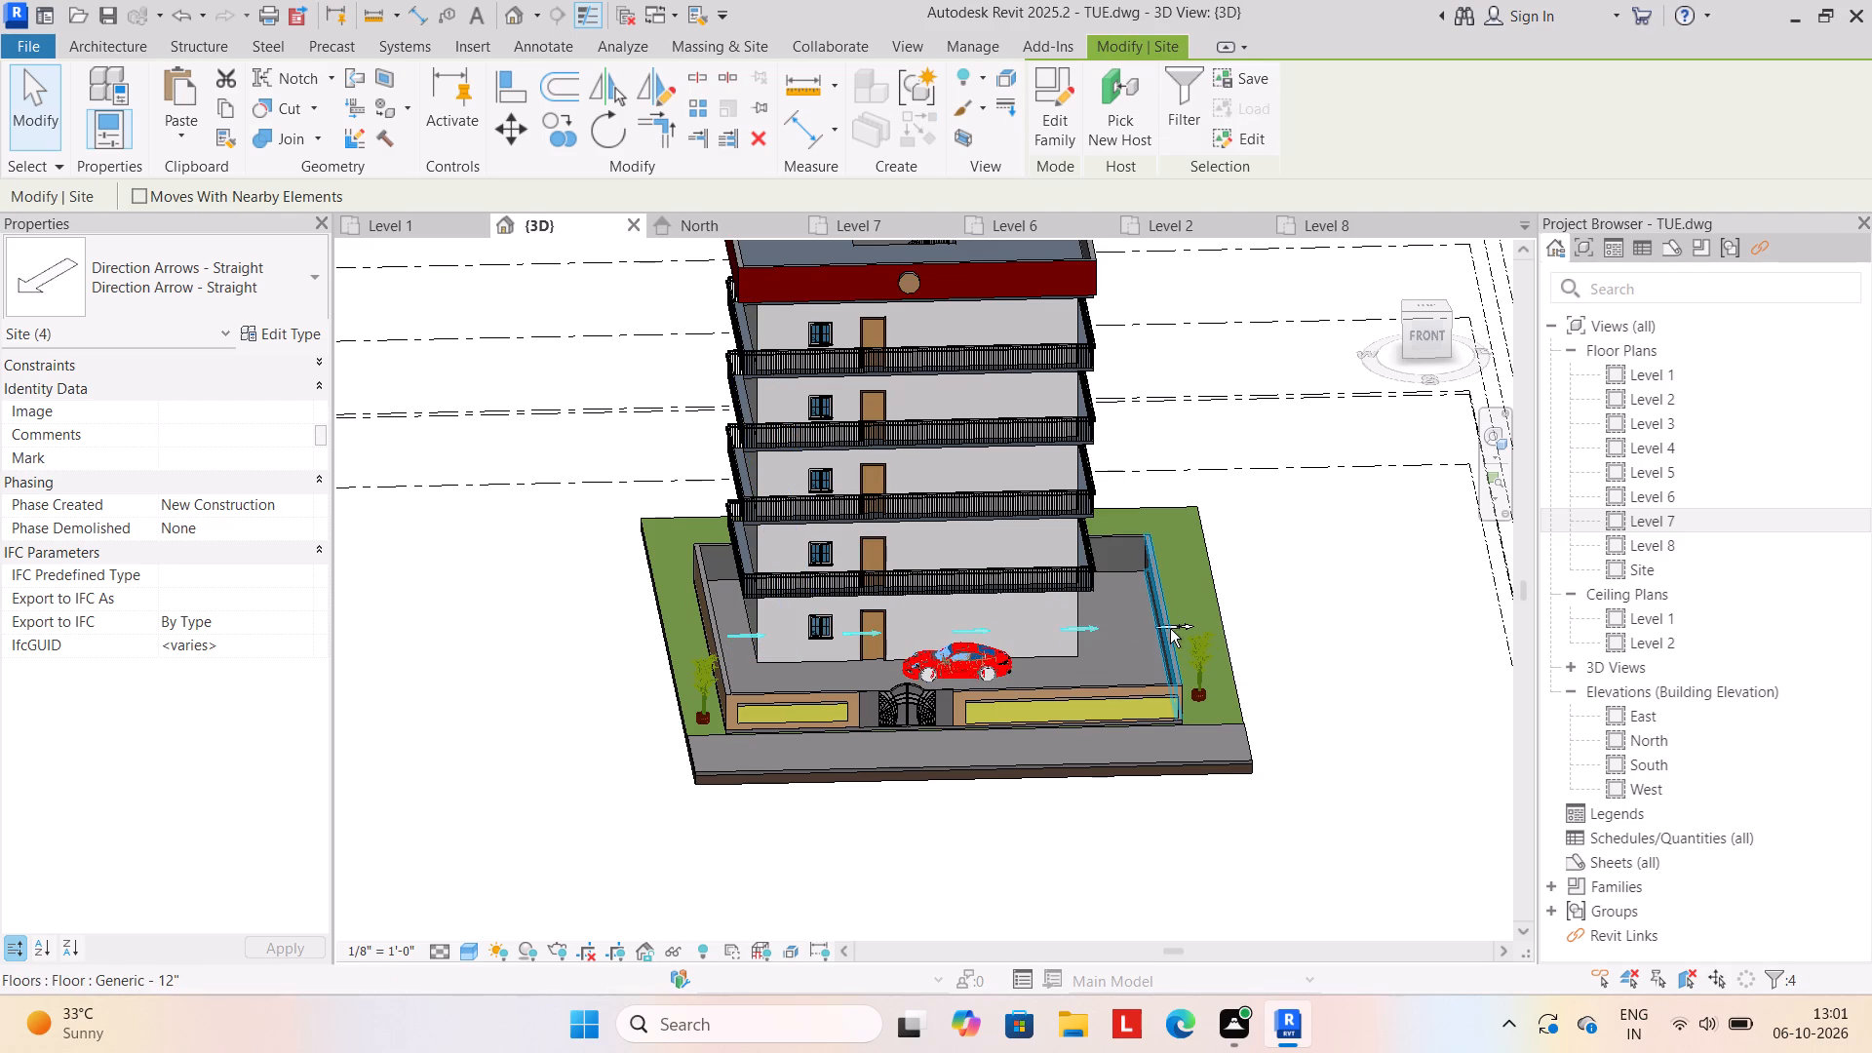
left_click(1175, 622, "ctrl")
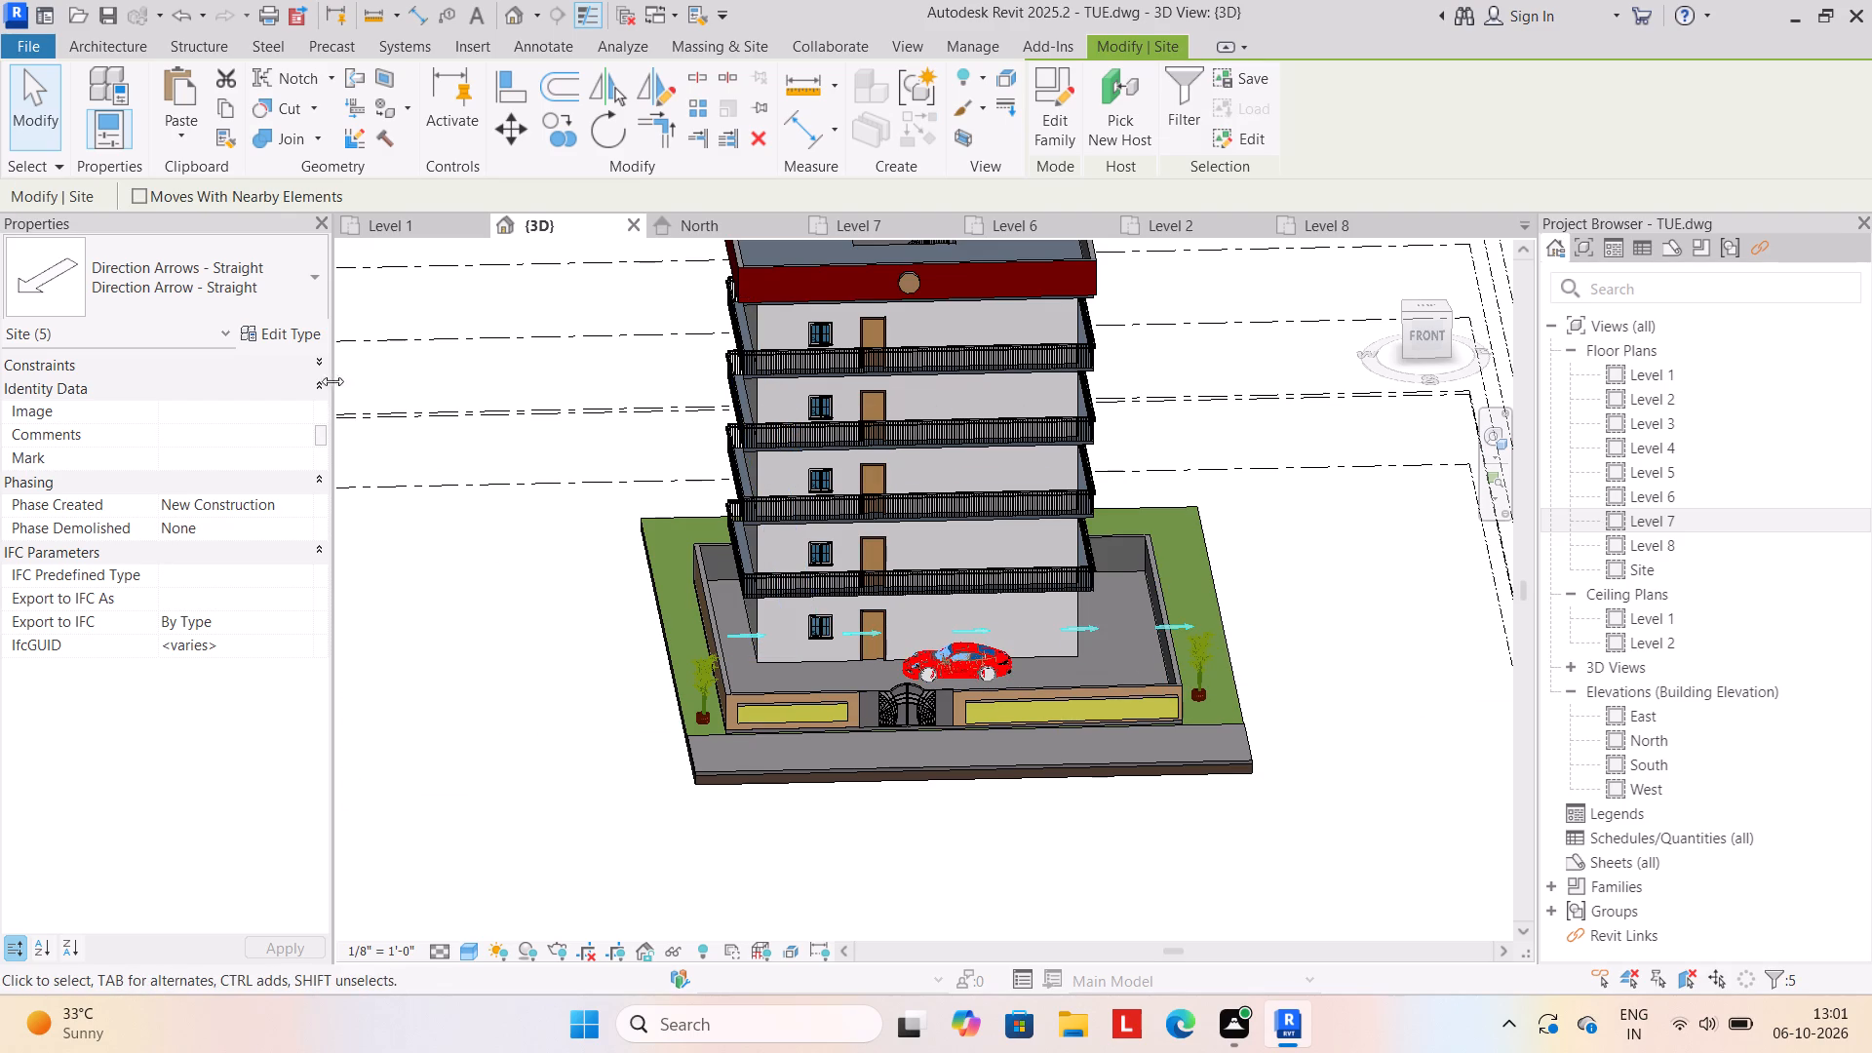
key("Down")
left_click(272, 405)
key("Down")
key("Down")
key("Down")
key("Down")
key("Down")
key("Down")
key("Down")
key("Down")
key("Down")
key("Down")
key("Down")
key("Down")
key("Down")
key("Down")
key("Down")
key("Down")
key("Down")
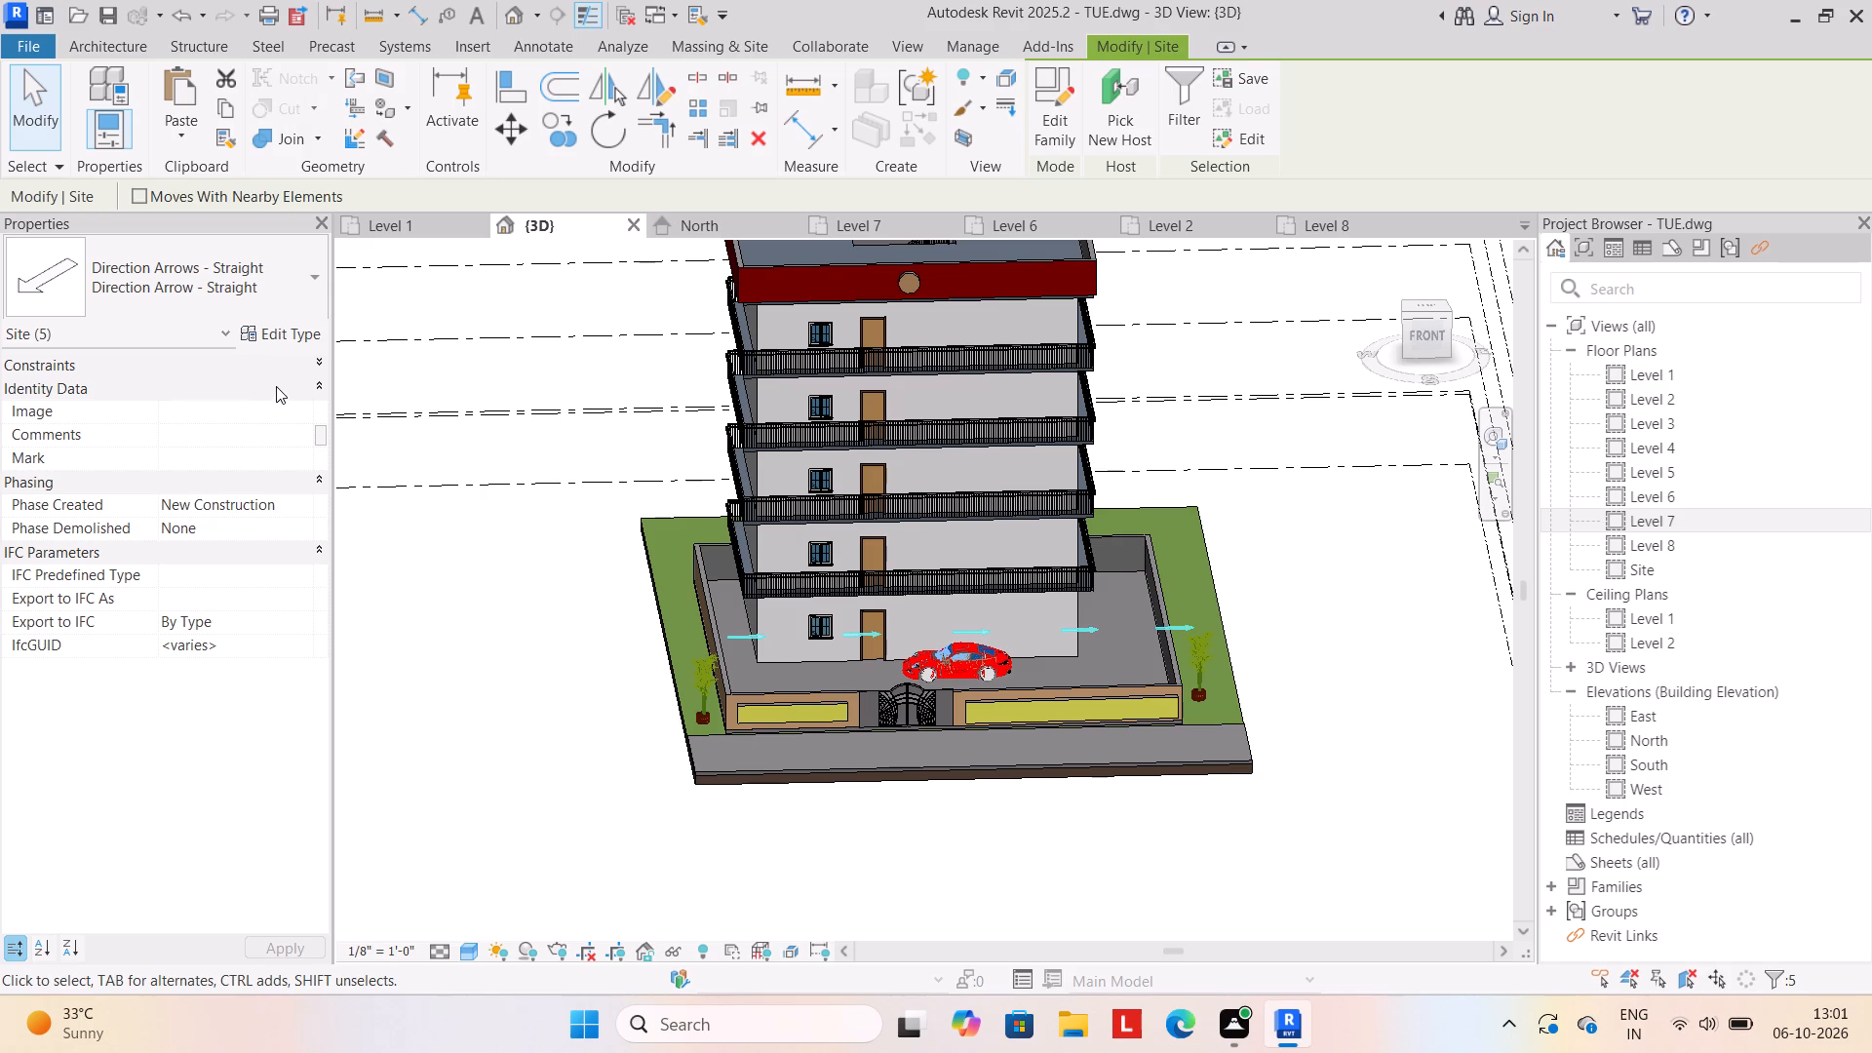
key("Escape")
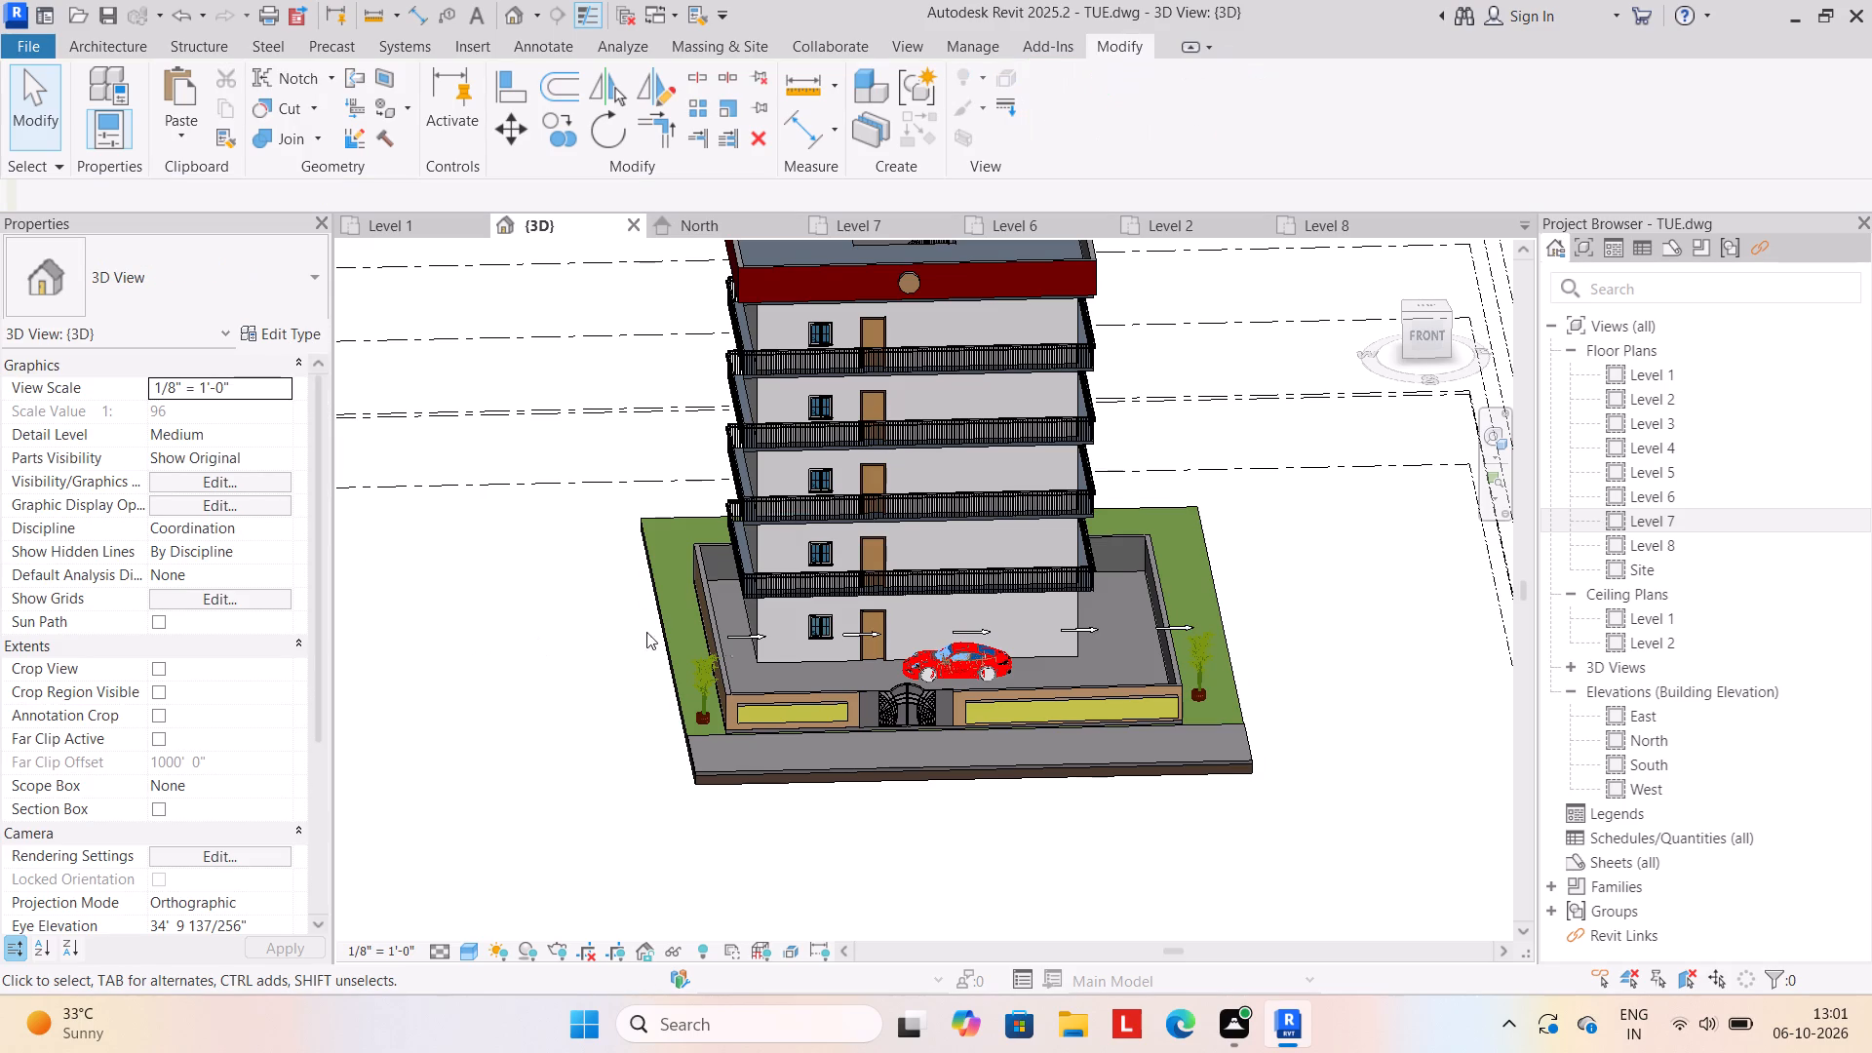
Inspect the type properties of the straight direction arrow at the building's front-left corner.
left_click(741, 637)
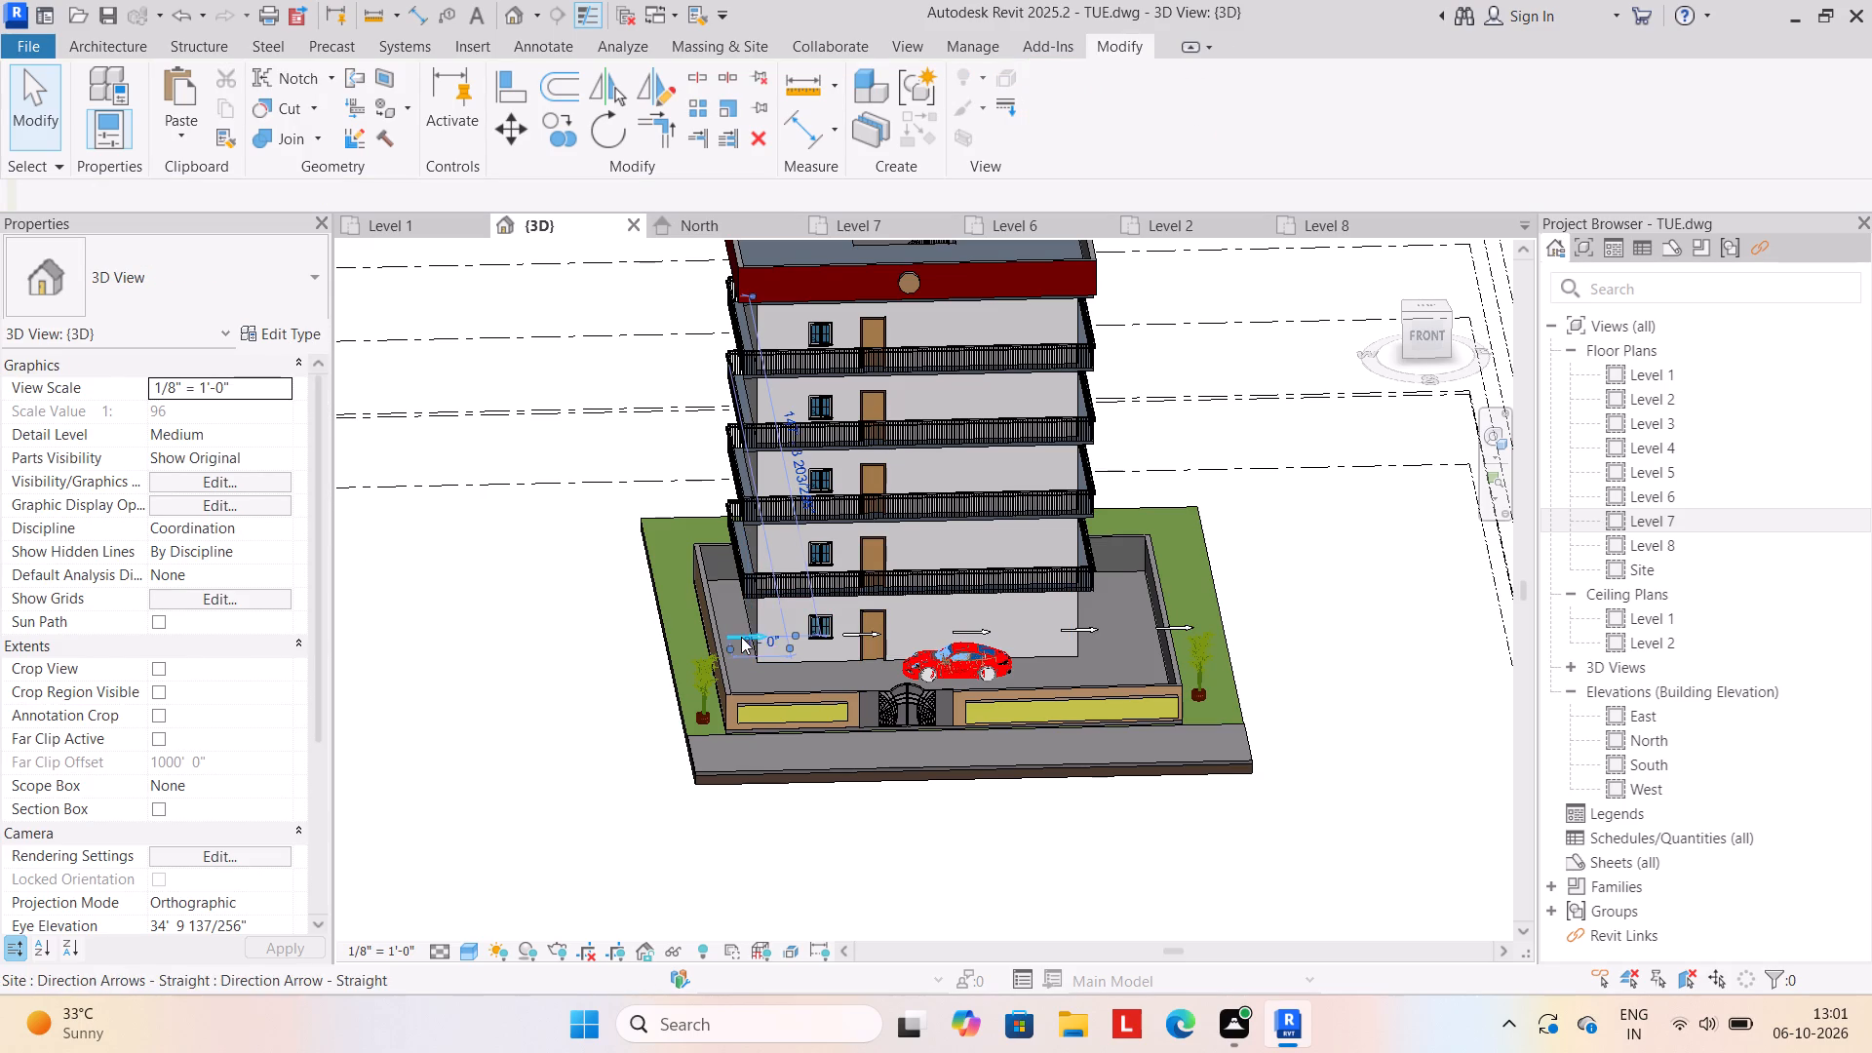
key("Escape")
key("Escape")
key("Escape")
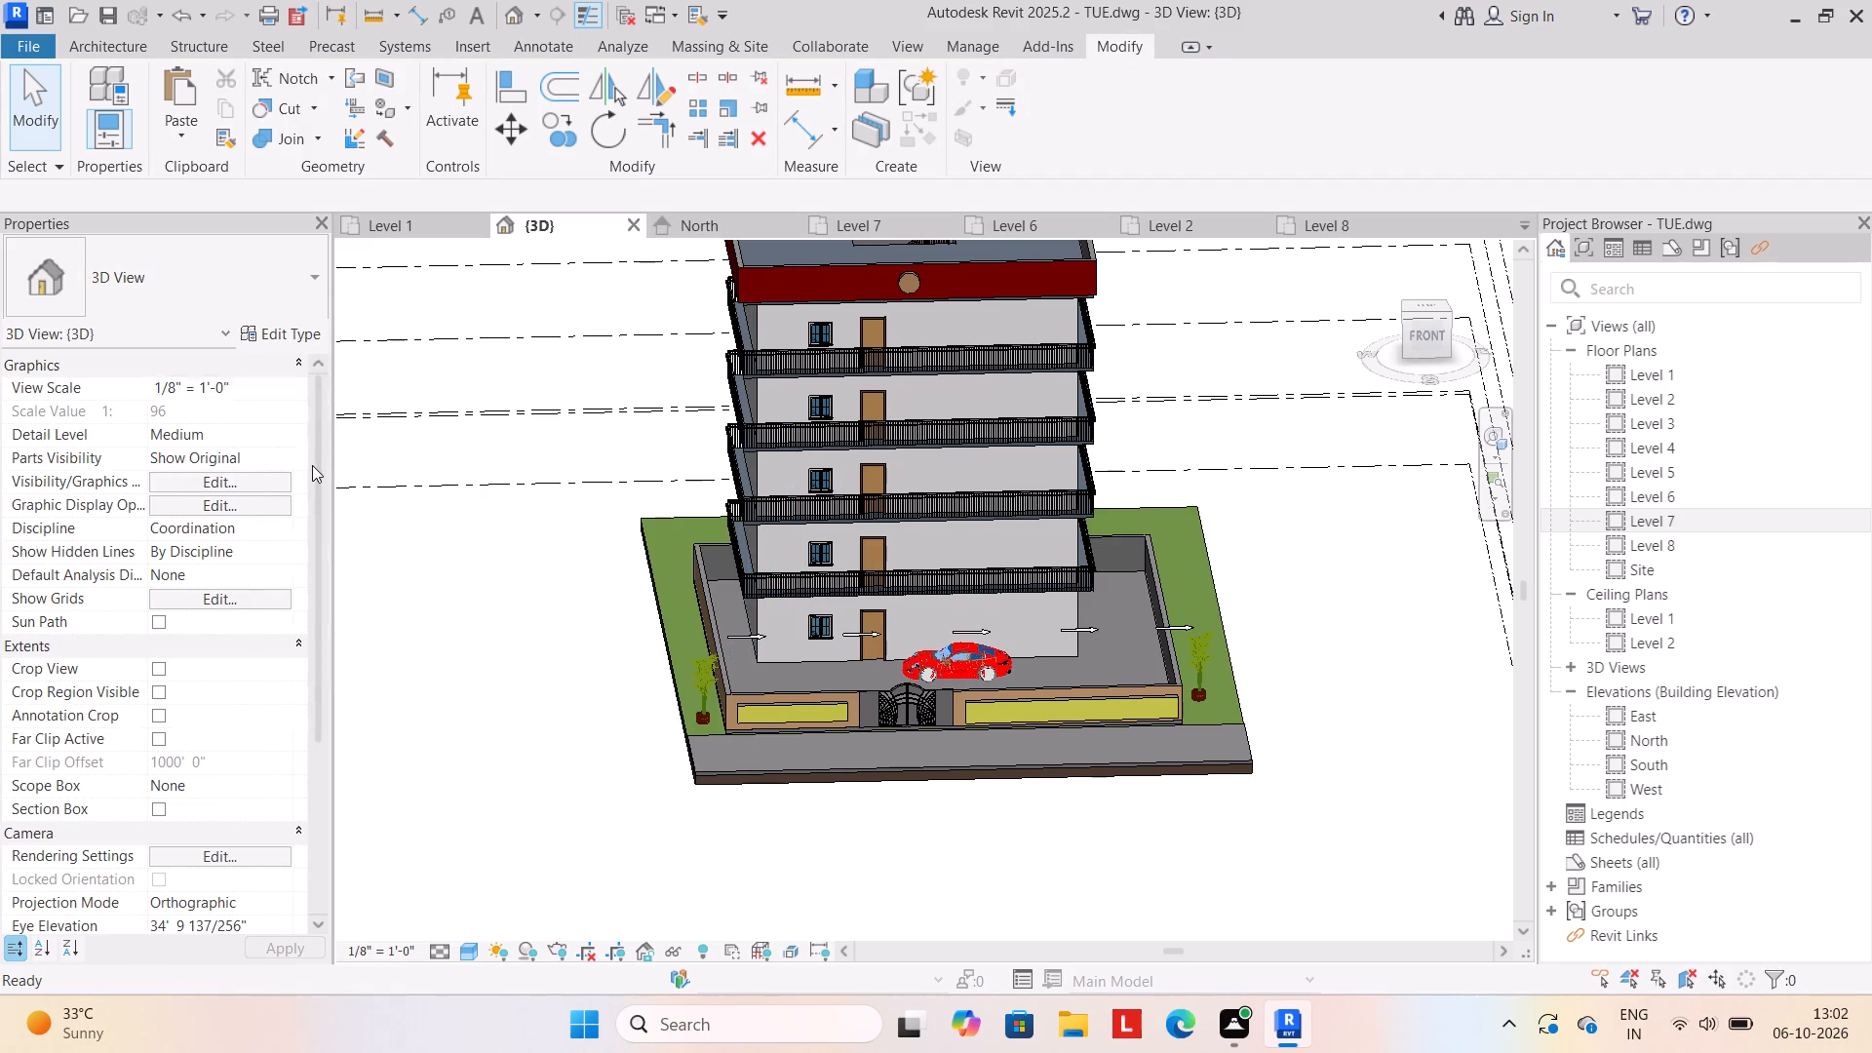
key("Escape")
key("Escape")
key("Escape")
key("Escape")
key("Escape")
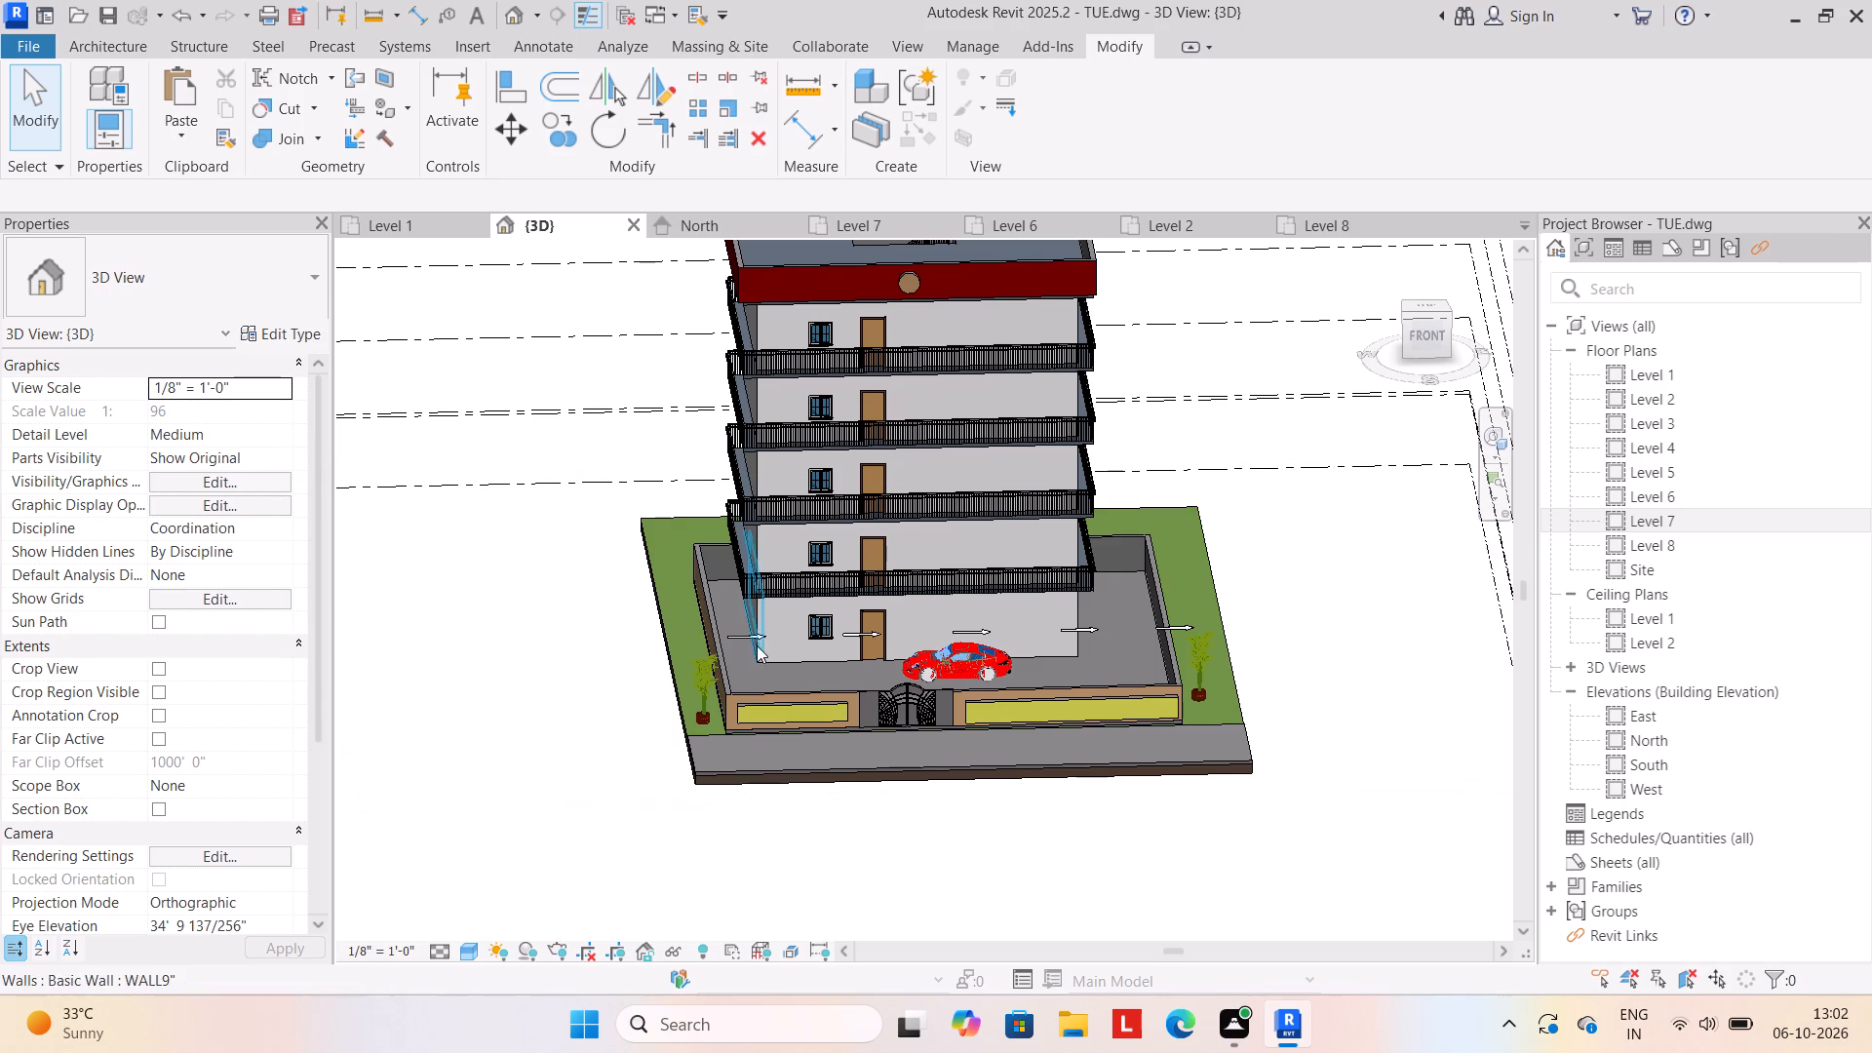
left_click(737, 635)
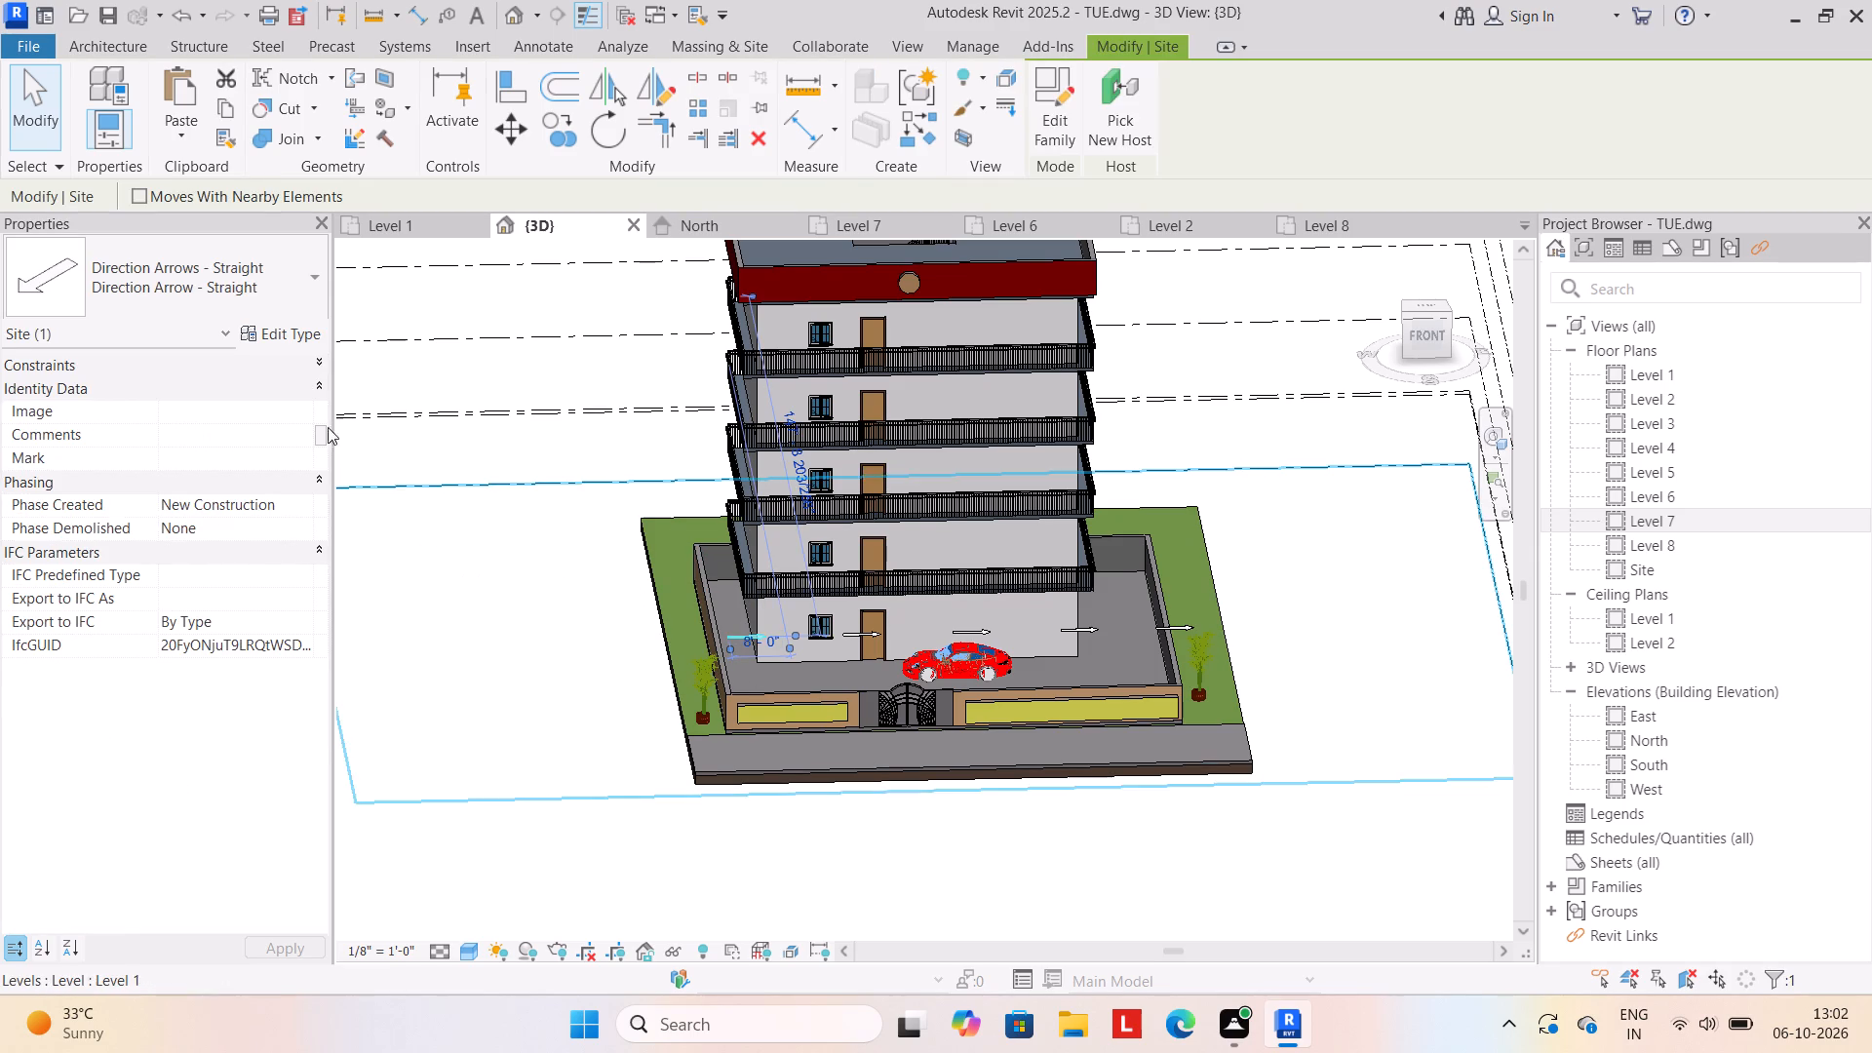
left_click(278, 331)
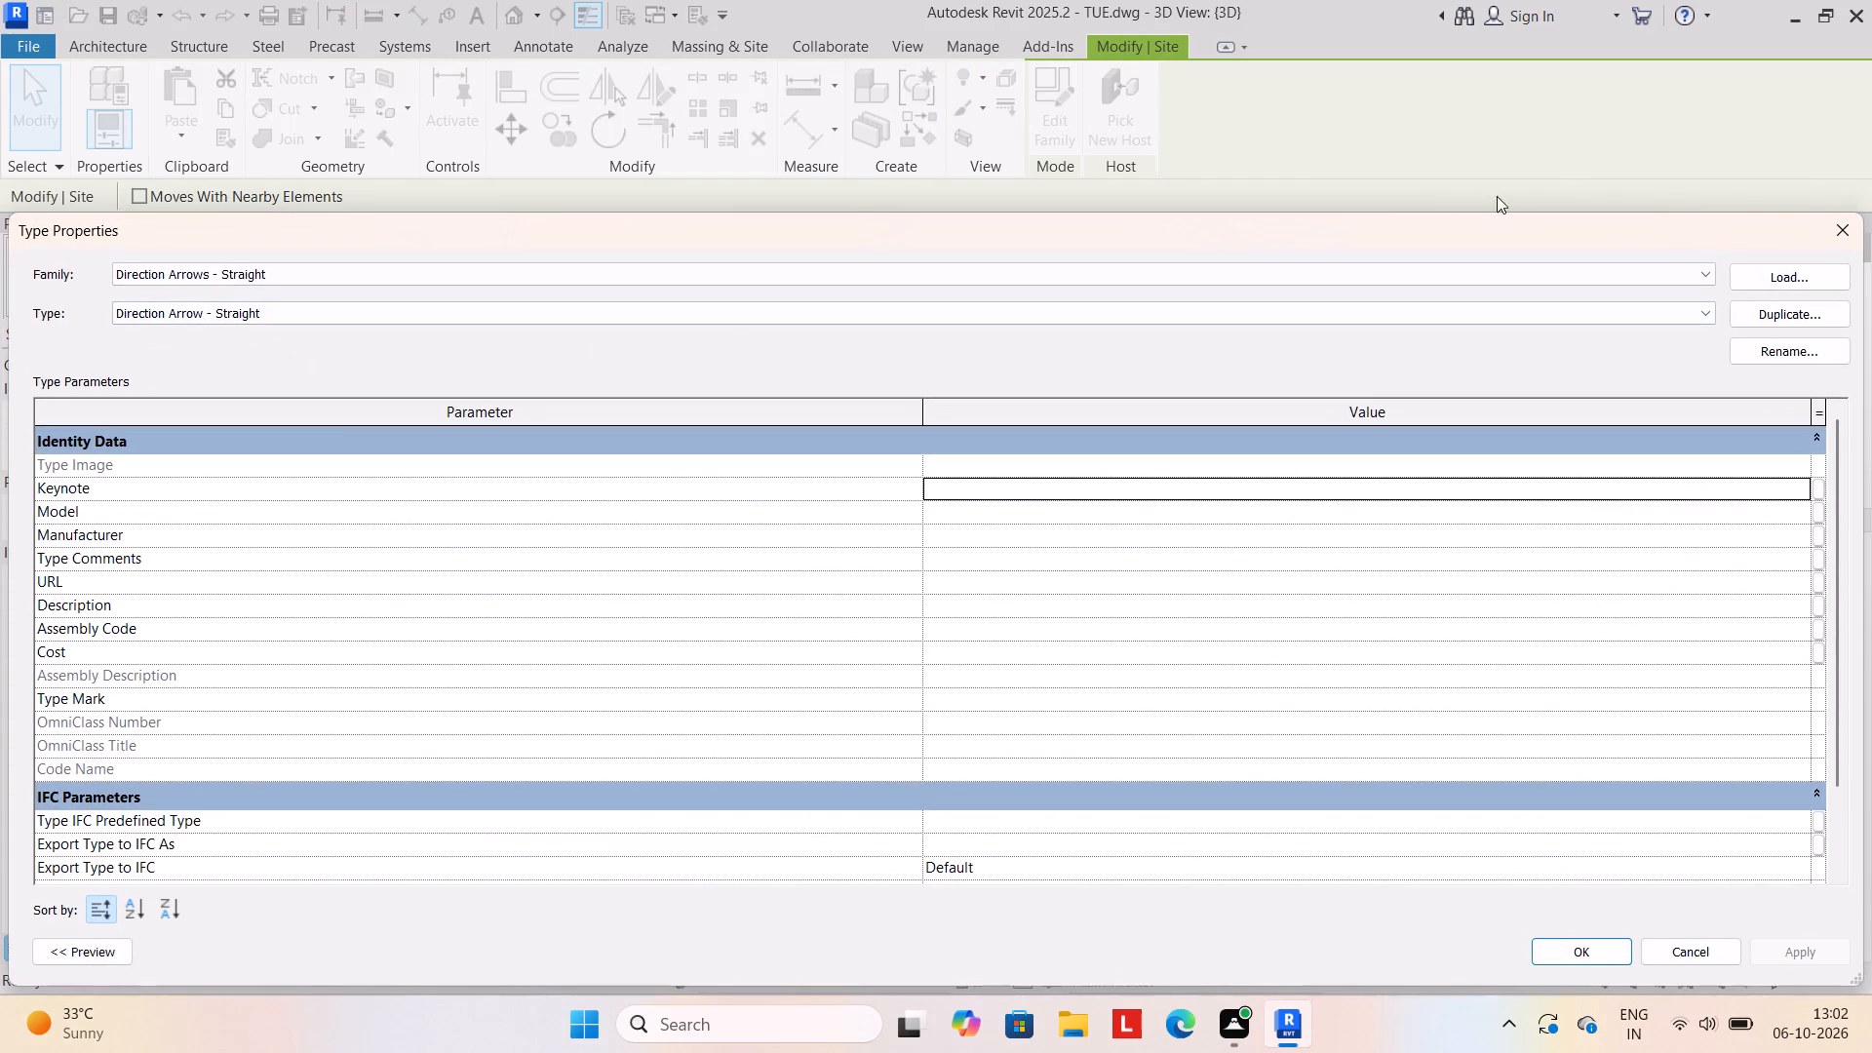
left_click(1848, 237)
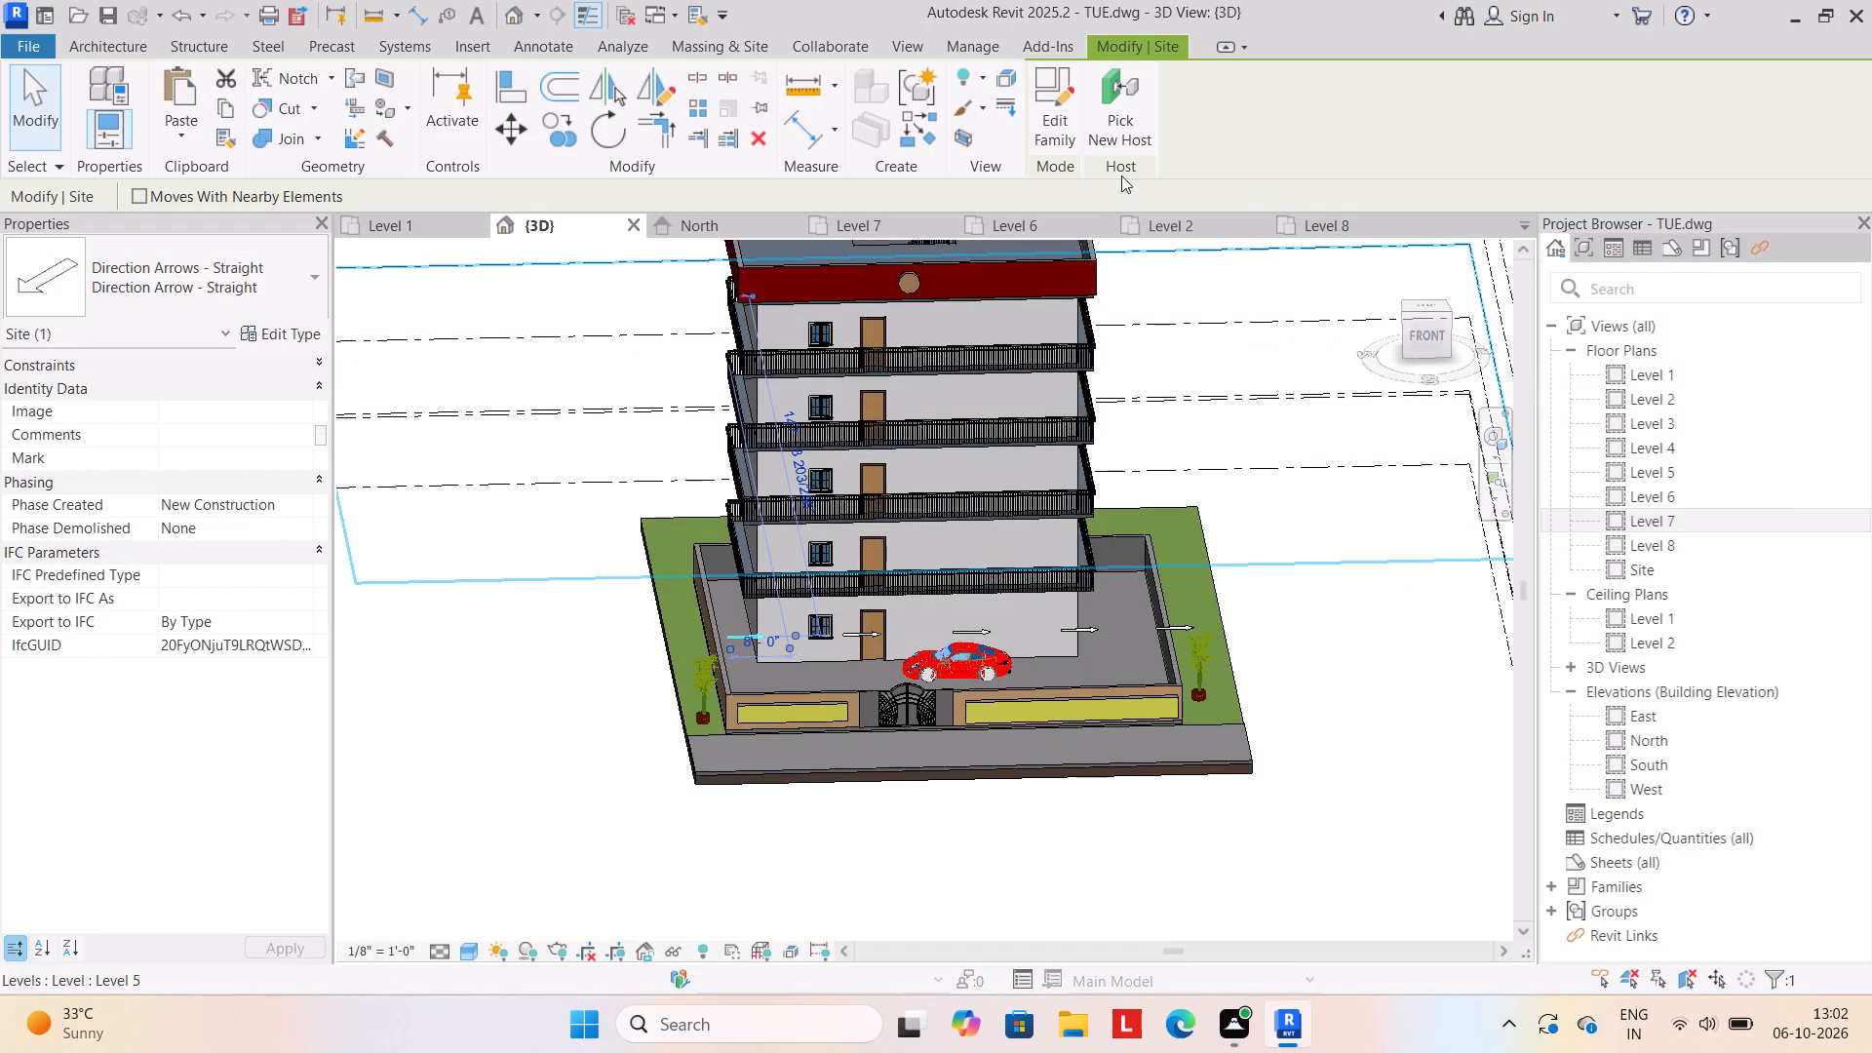
key("Escape")
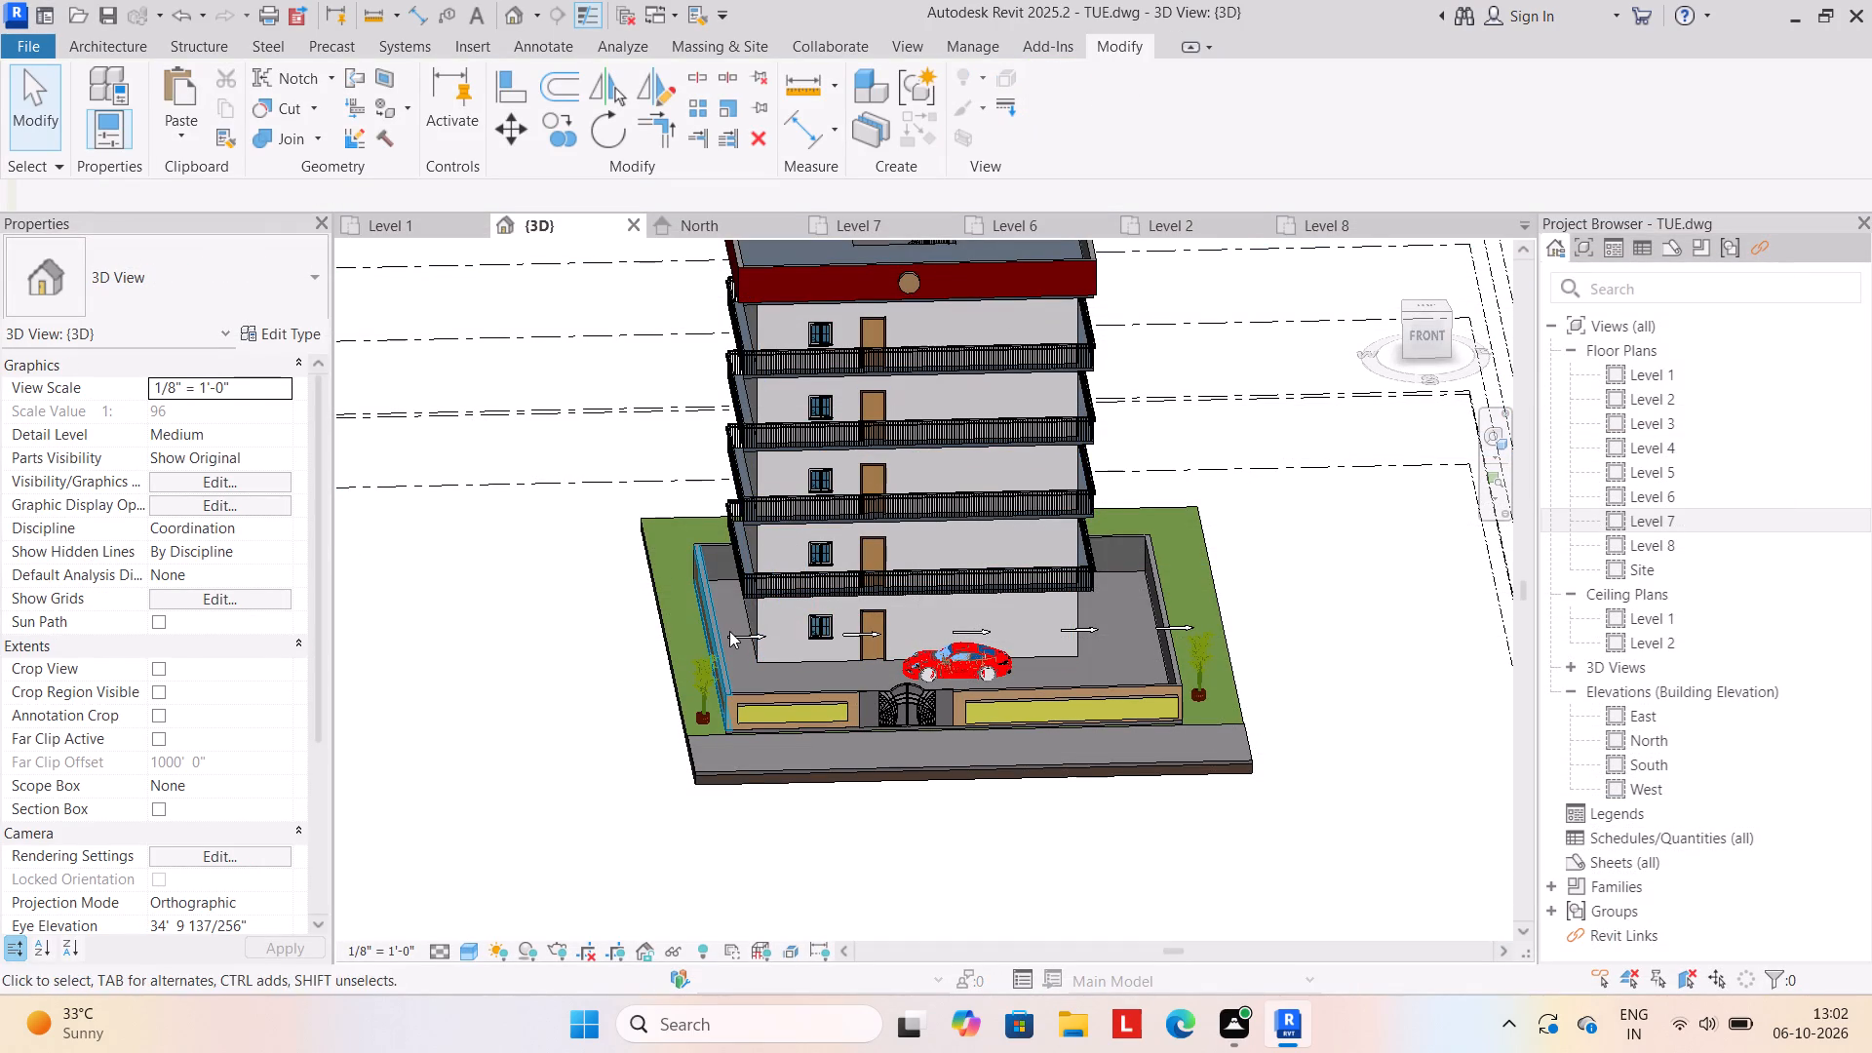
left_click(729, 631)
key("Escape")
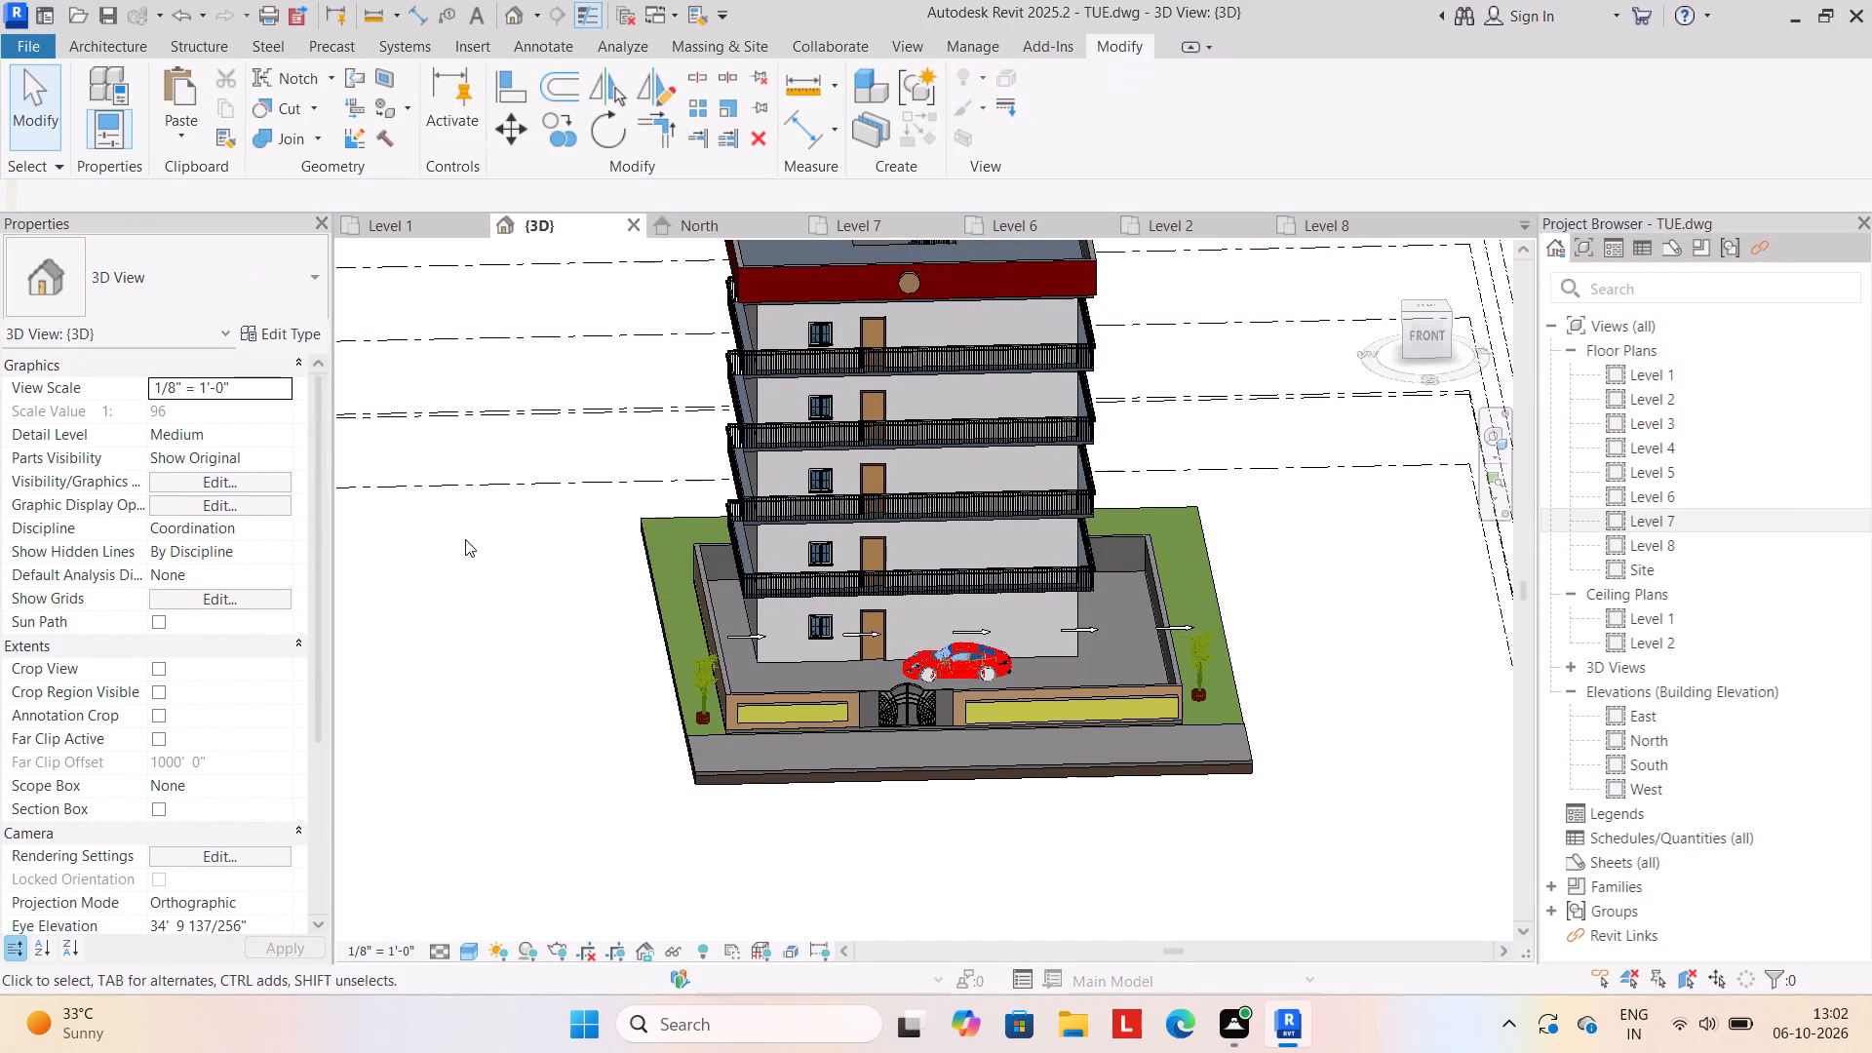
Delete the straight direction arrow at the building's front-left corner.
left_click(744, 634)
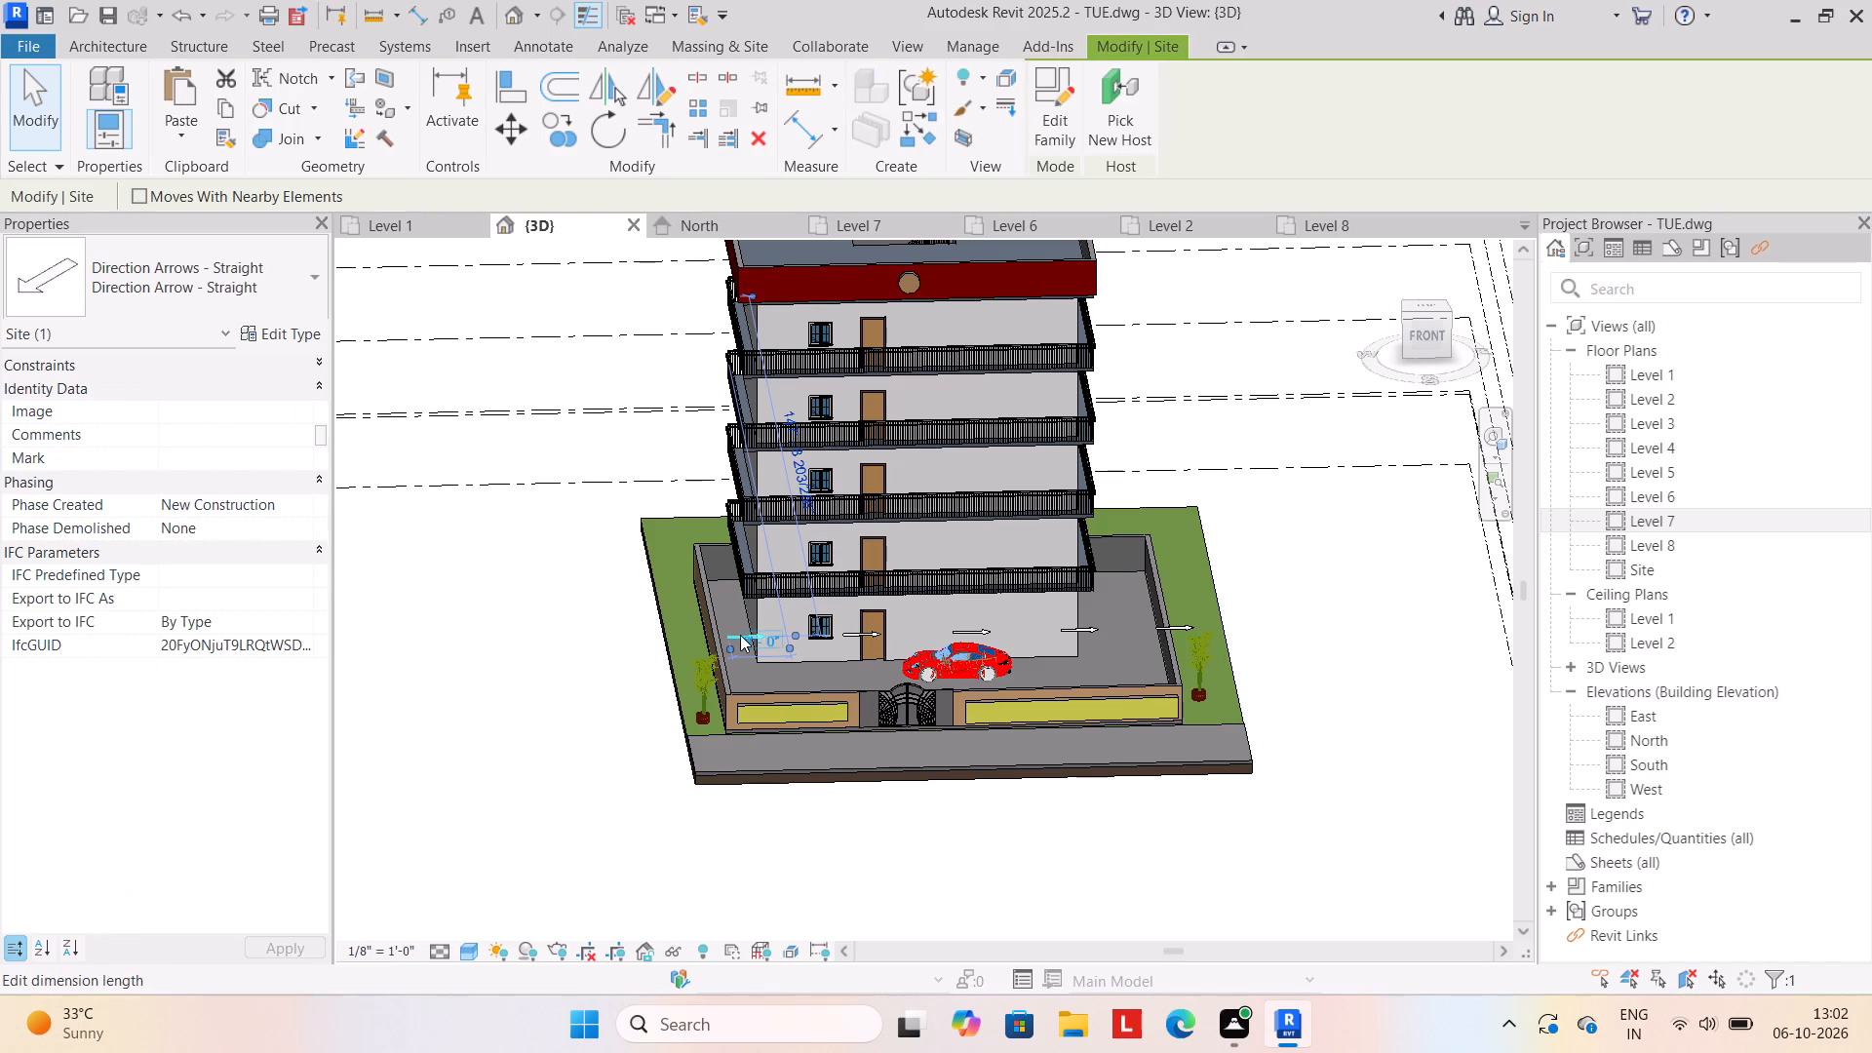
key("Delete")
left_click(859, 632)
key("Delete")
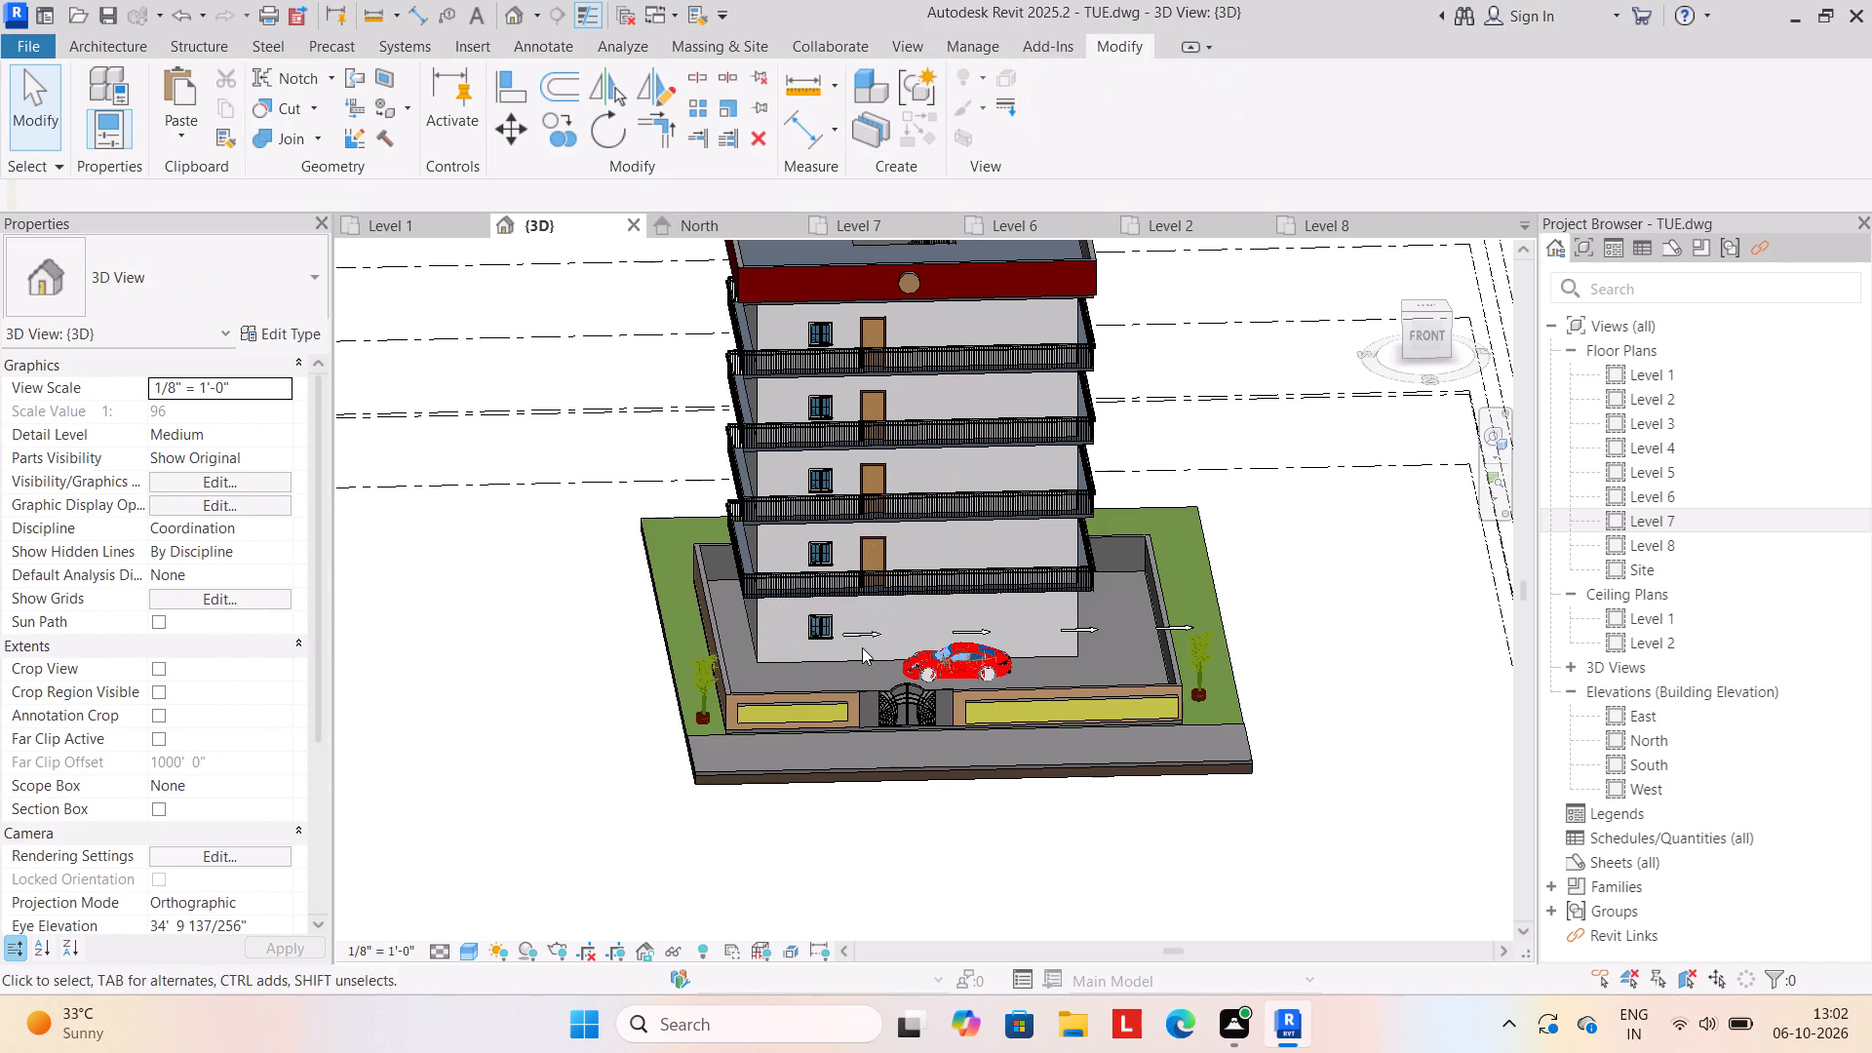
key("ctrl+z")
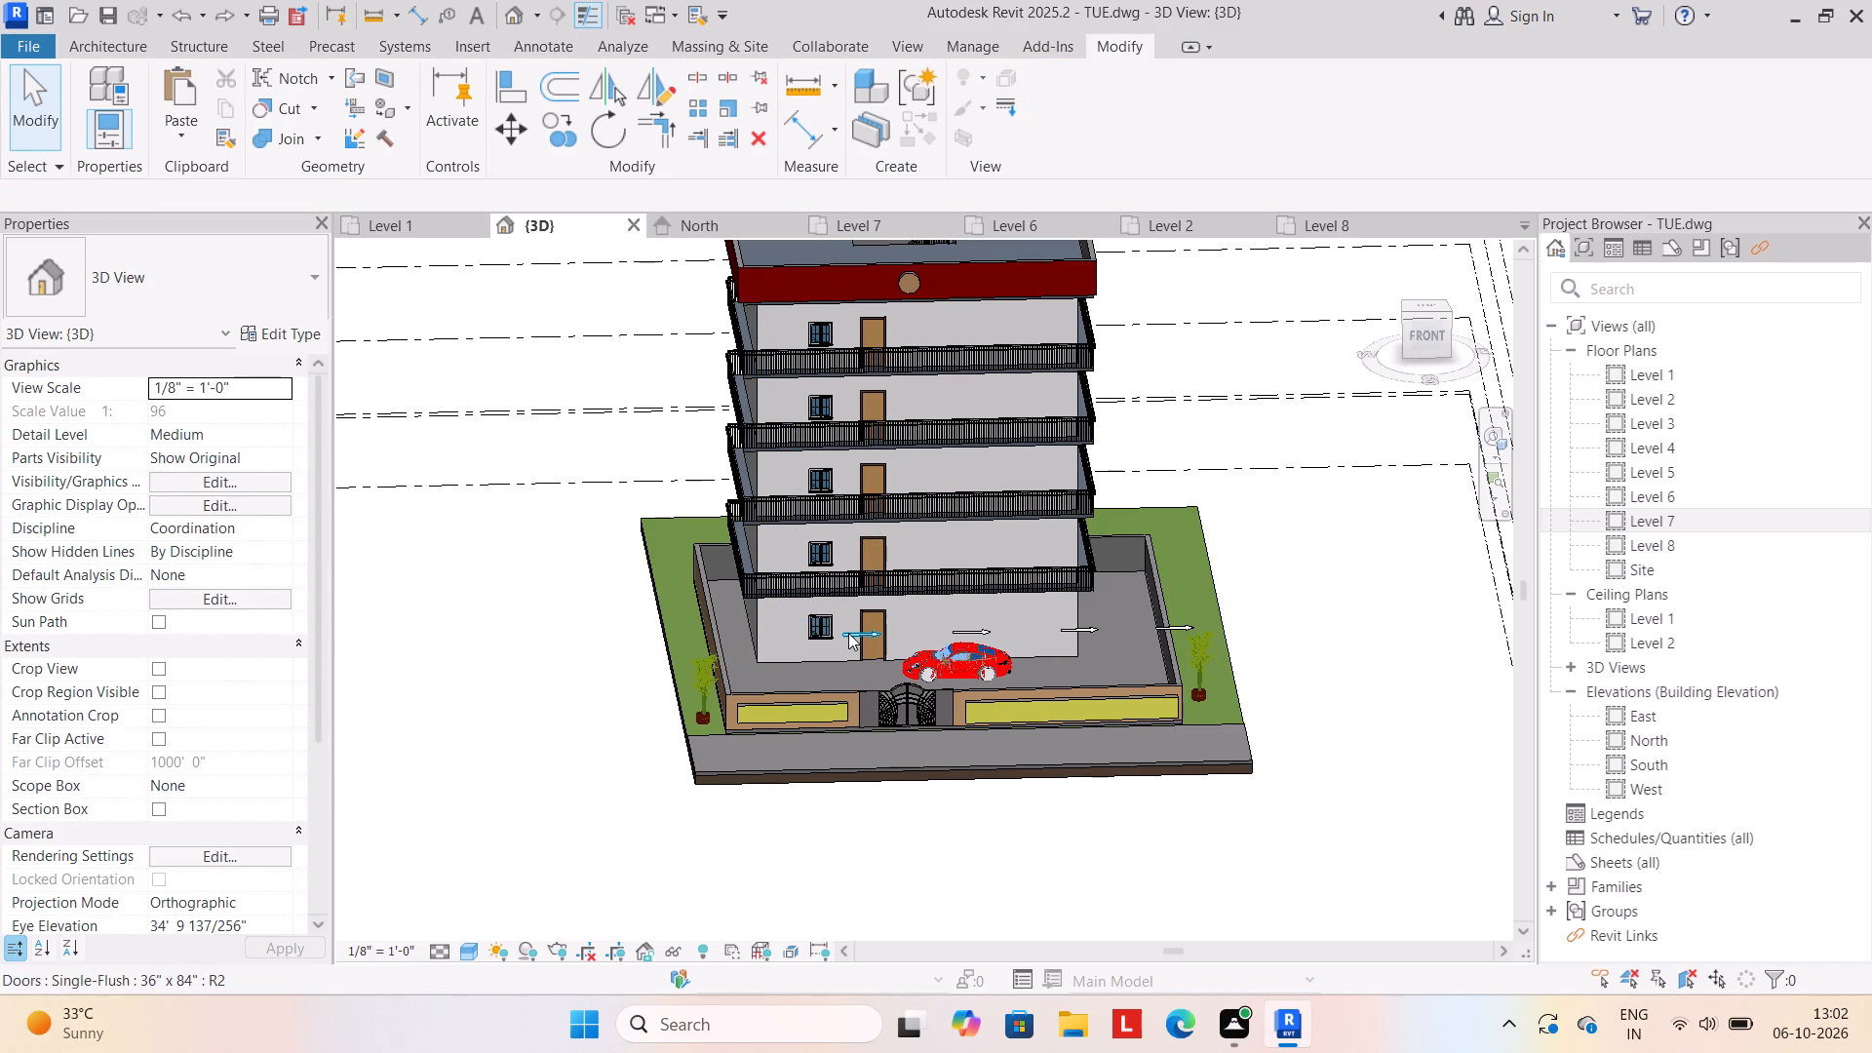
Delete the remaining four straight direction arrows, from the one by the ground-floor door to the one crossing the side compound wall.
left_click(848, 633)
key("Delete")
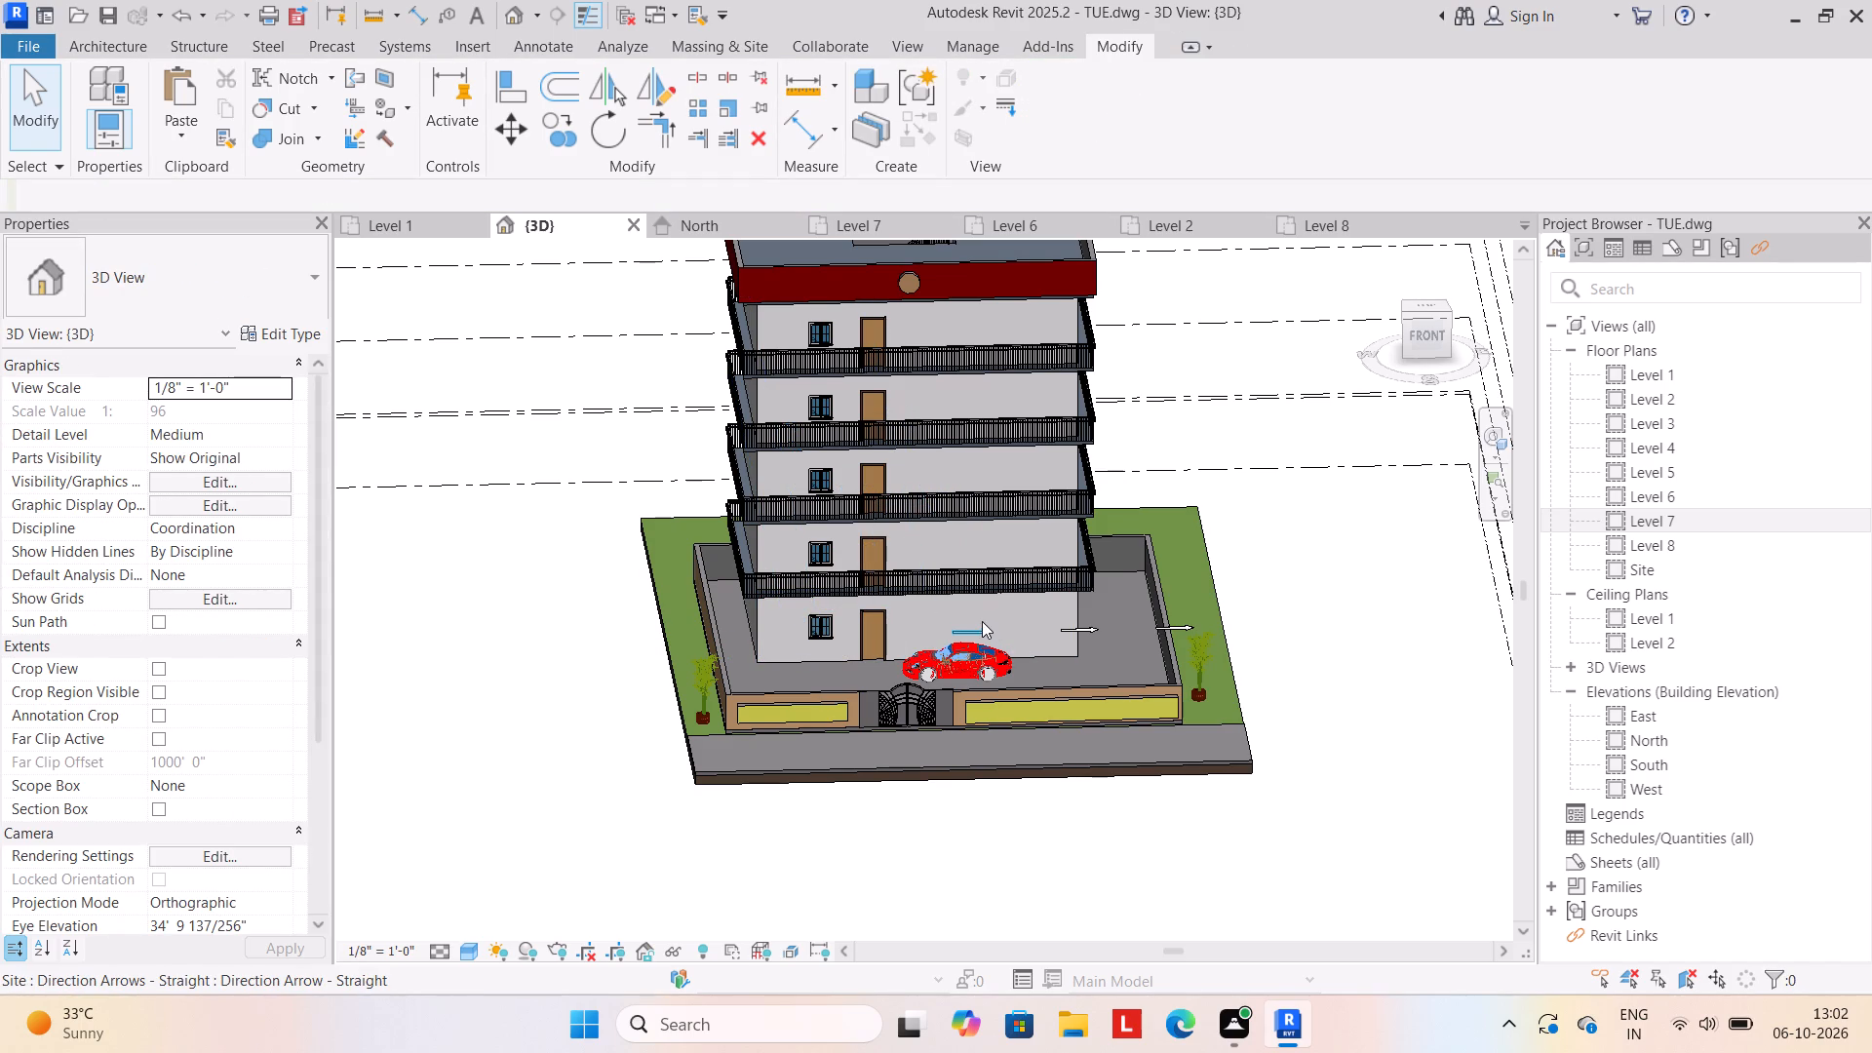
left_click(981, 627)
key("Delete")
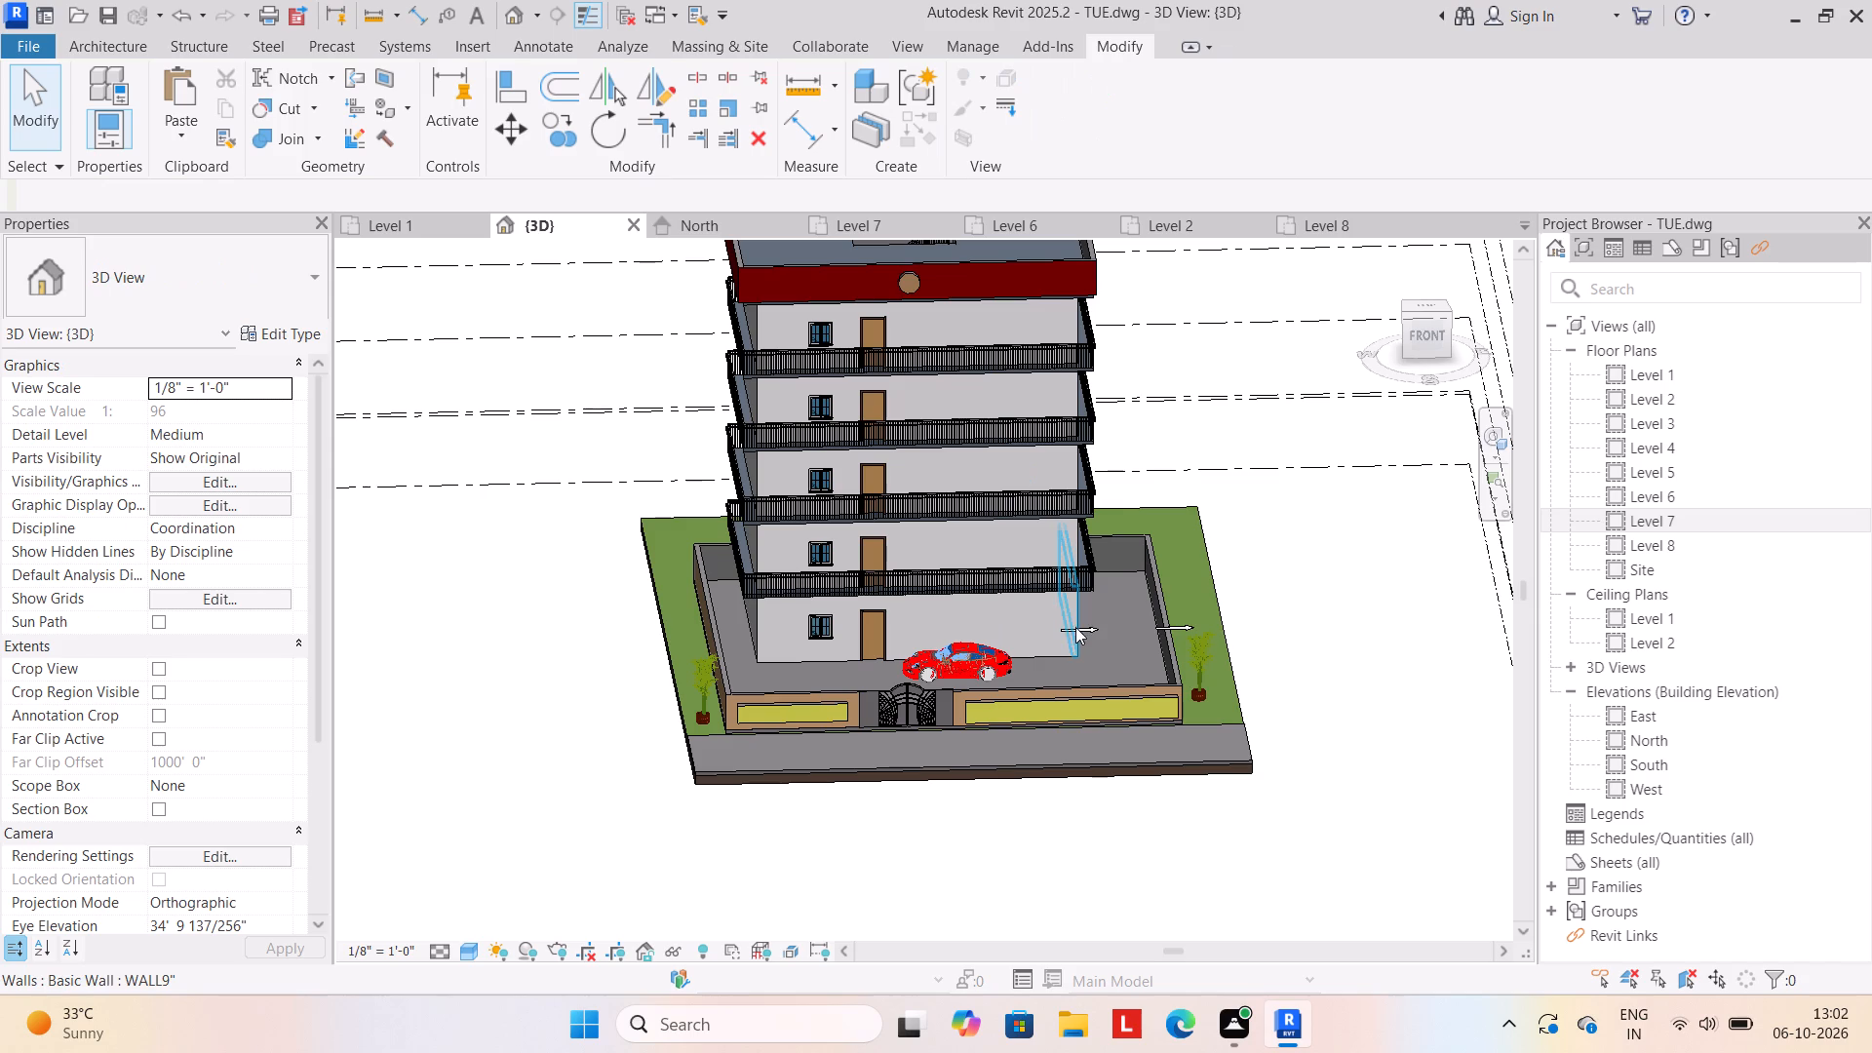
left_click(1092, 627)
key("Delete")
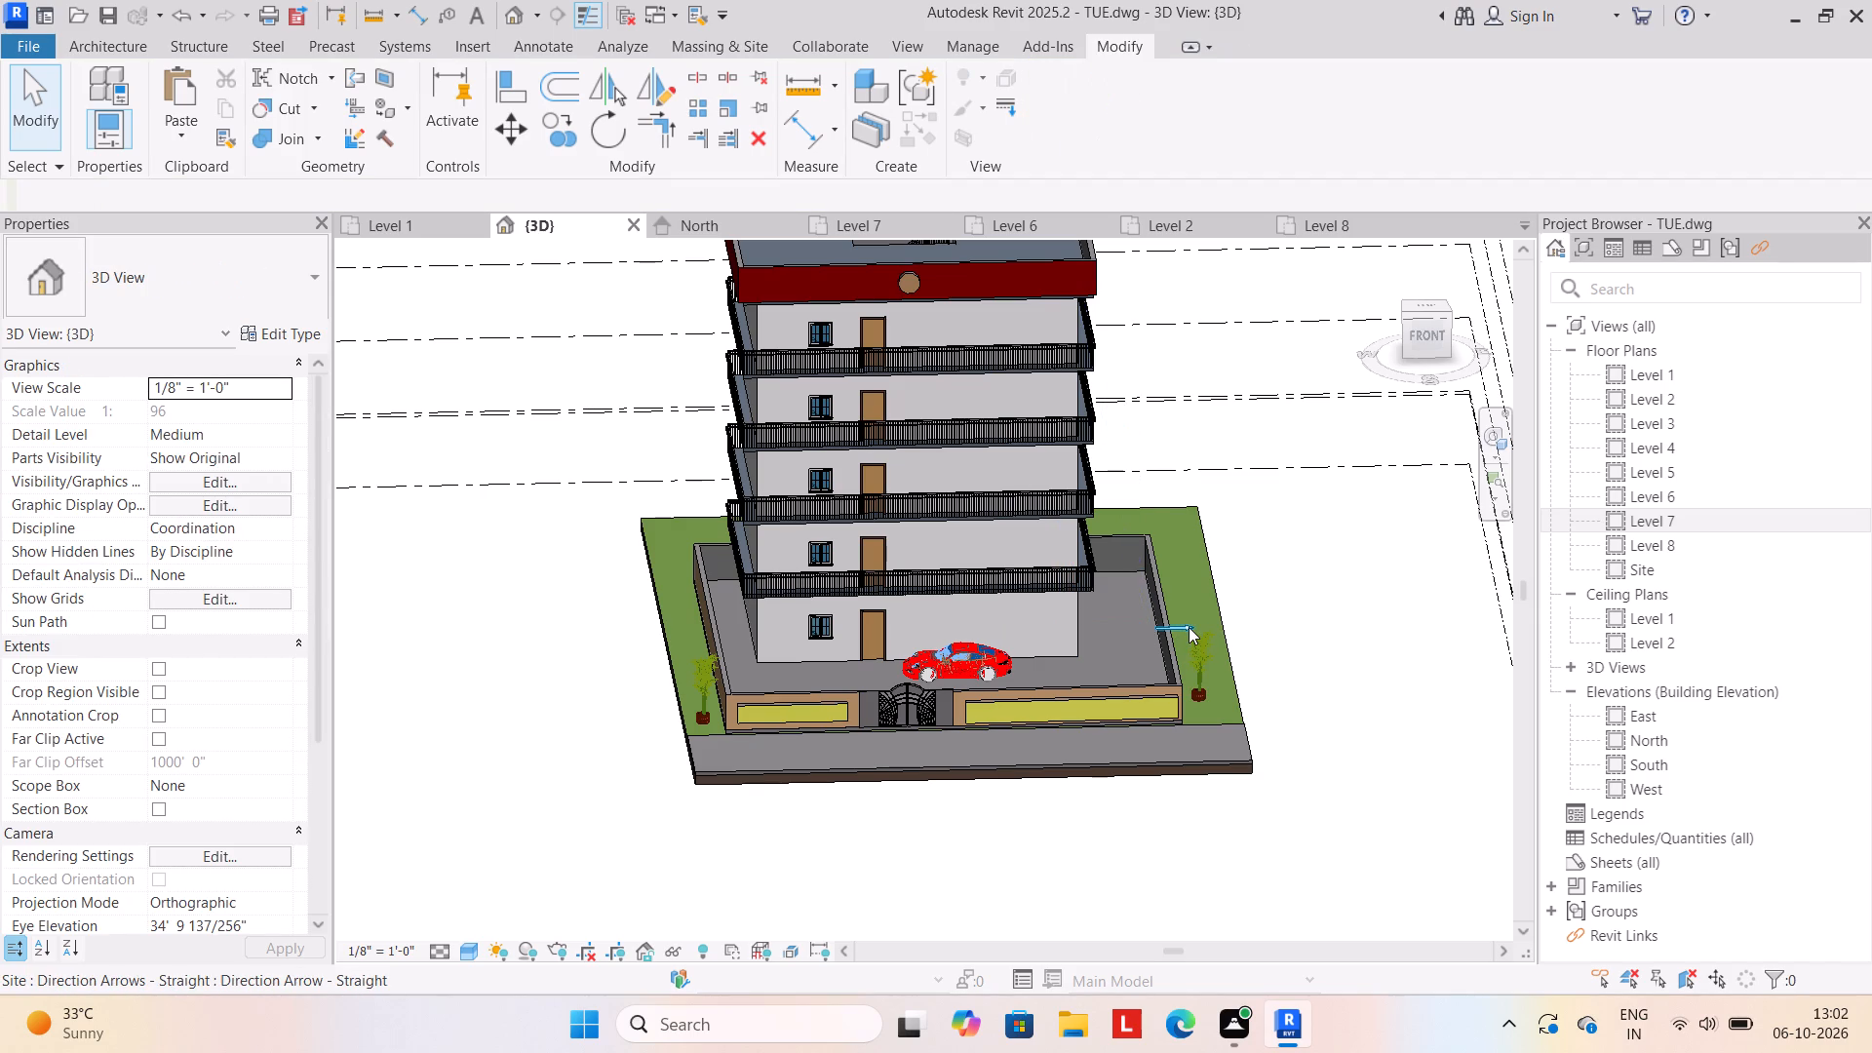
left_click(1189, 627)
key("Delete")
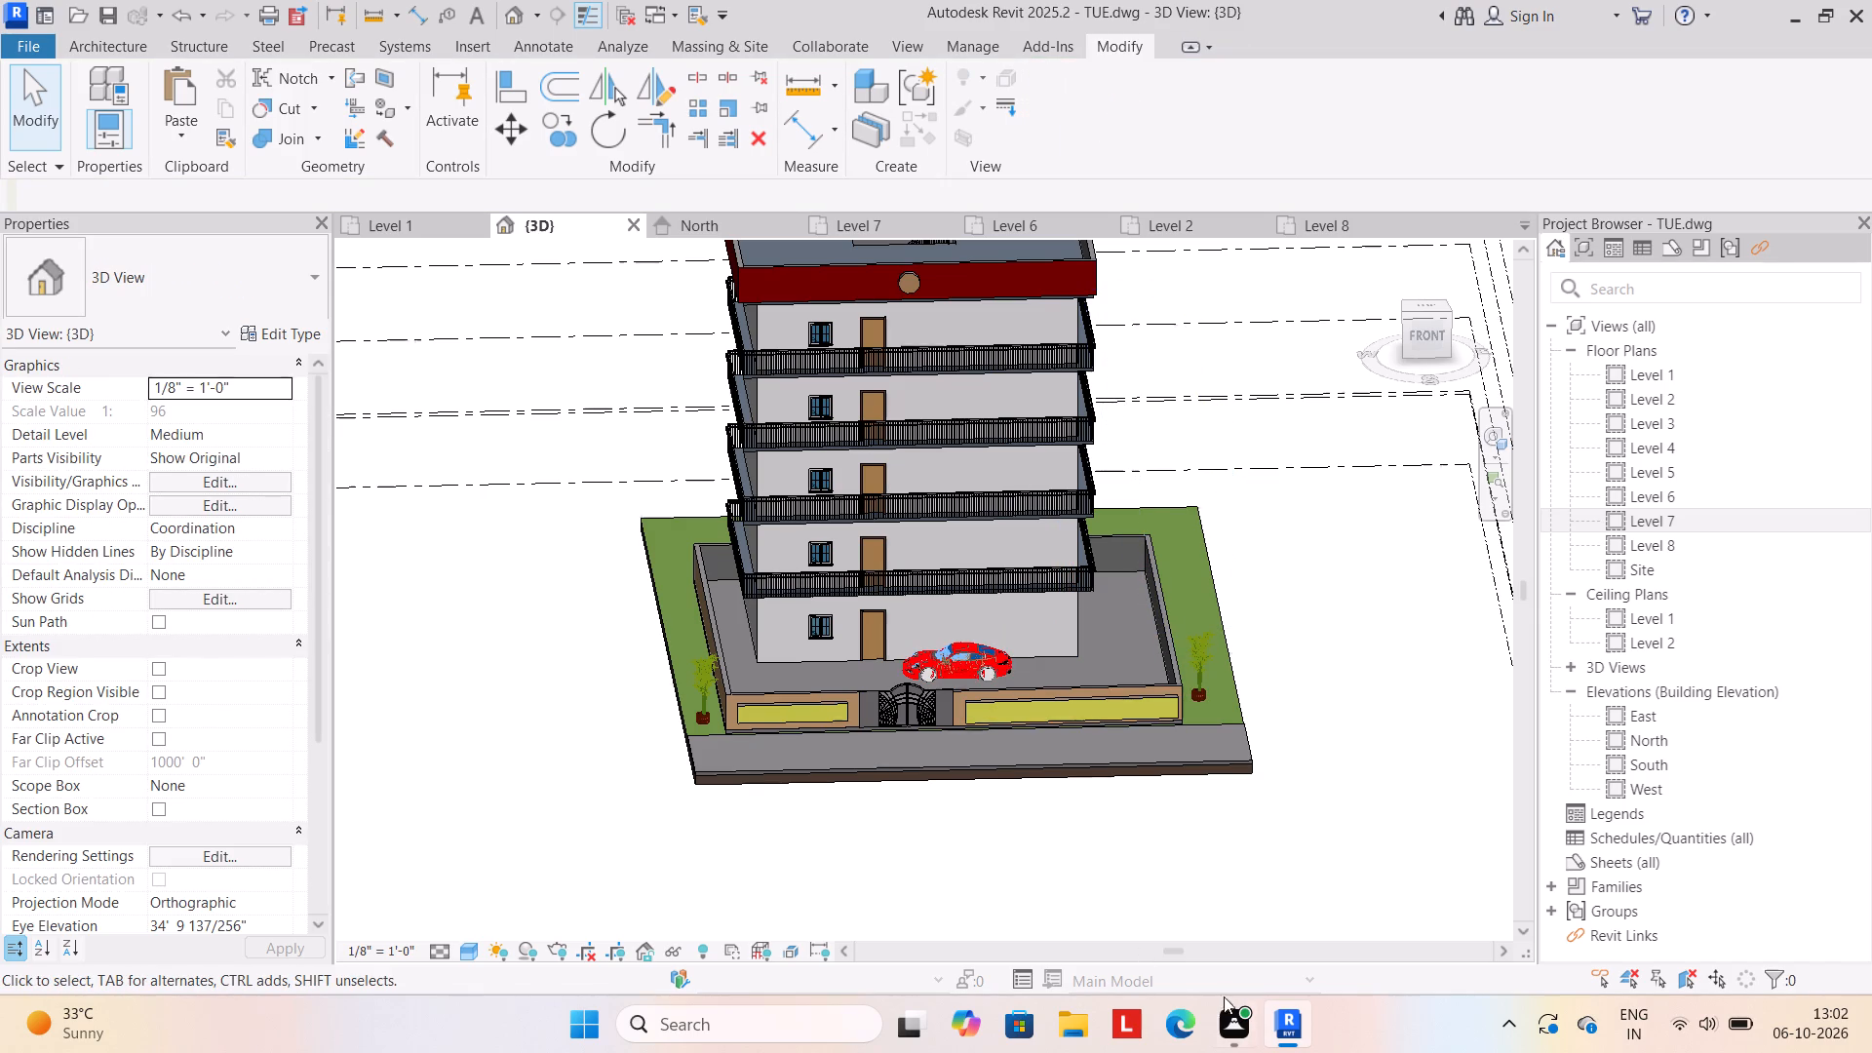